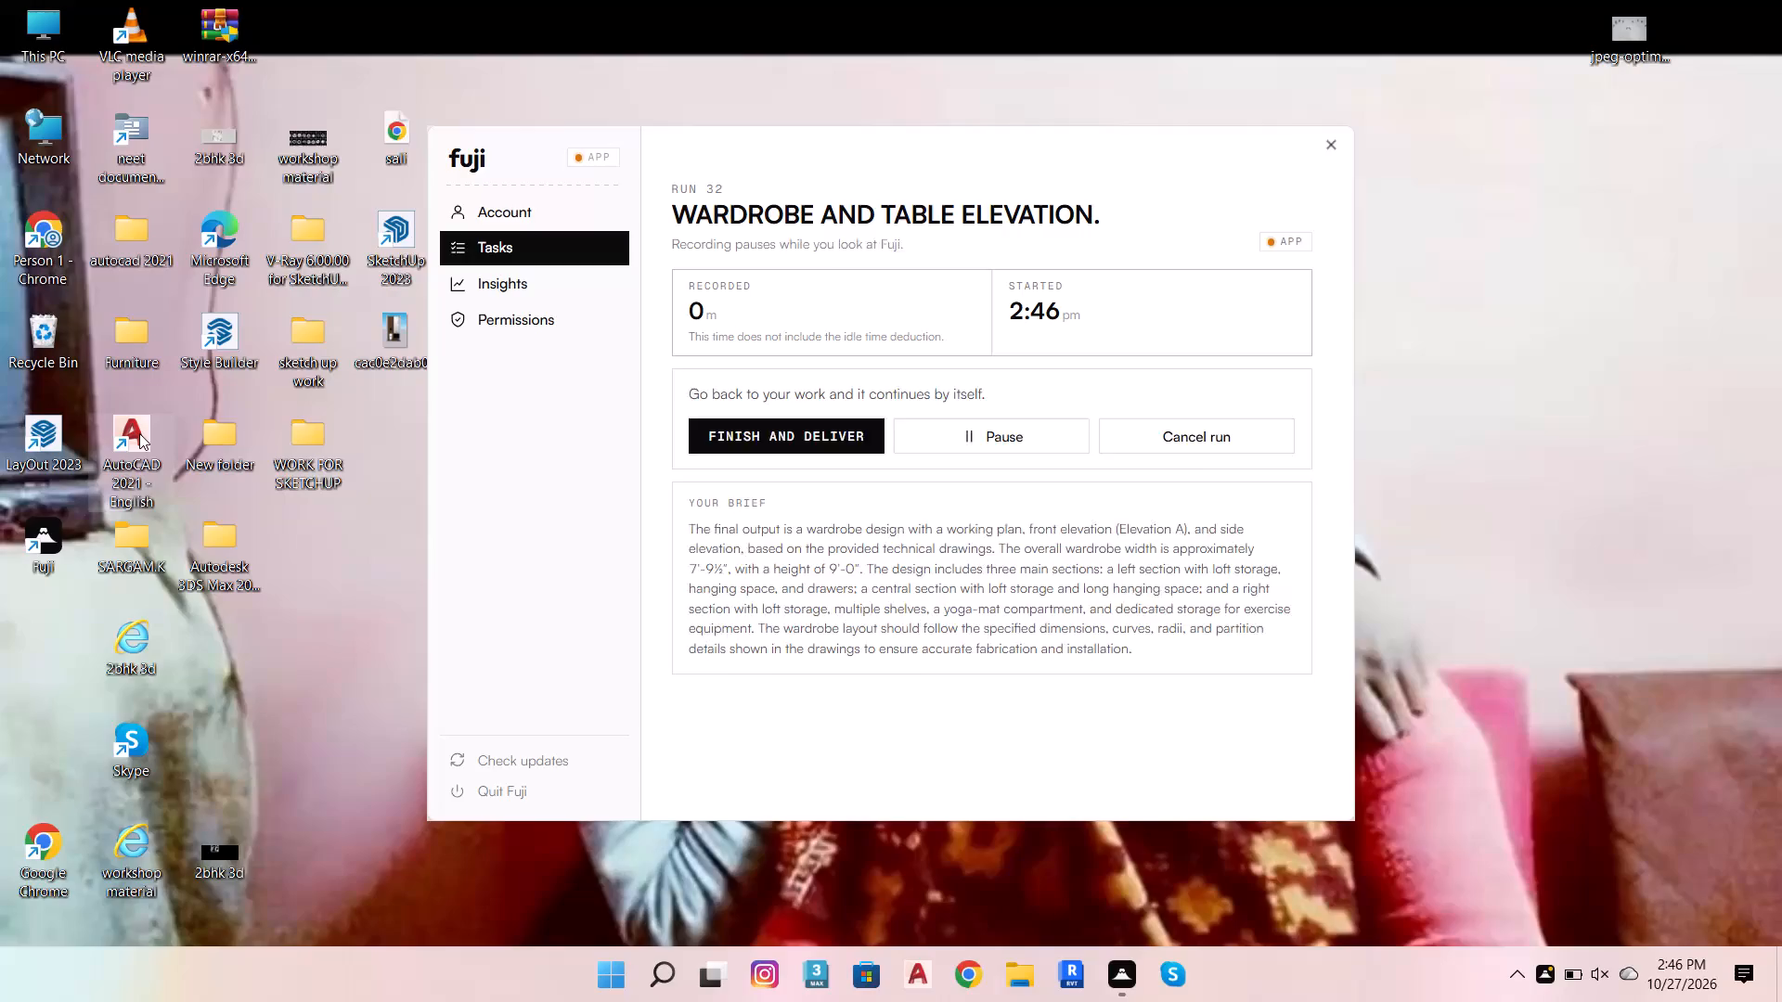
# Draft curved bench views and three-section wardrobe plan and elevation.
# Launch AutoCAD 2021 and start a new blank drawing.
pyautogui.click(139, 433)
pyautogui.doubleClick(139, 433)
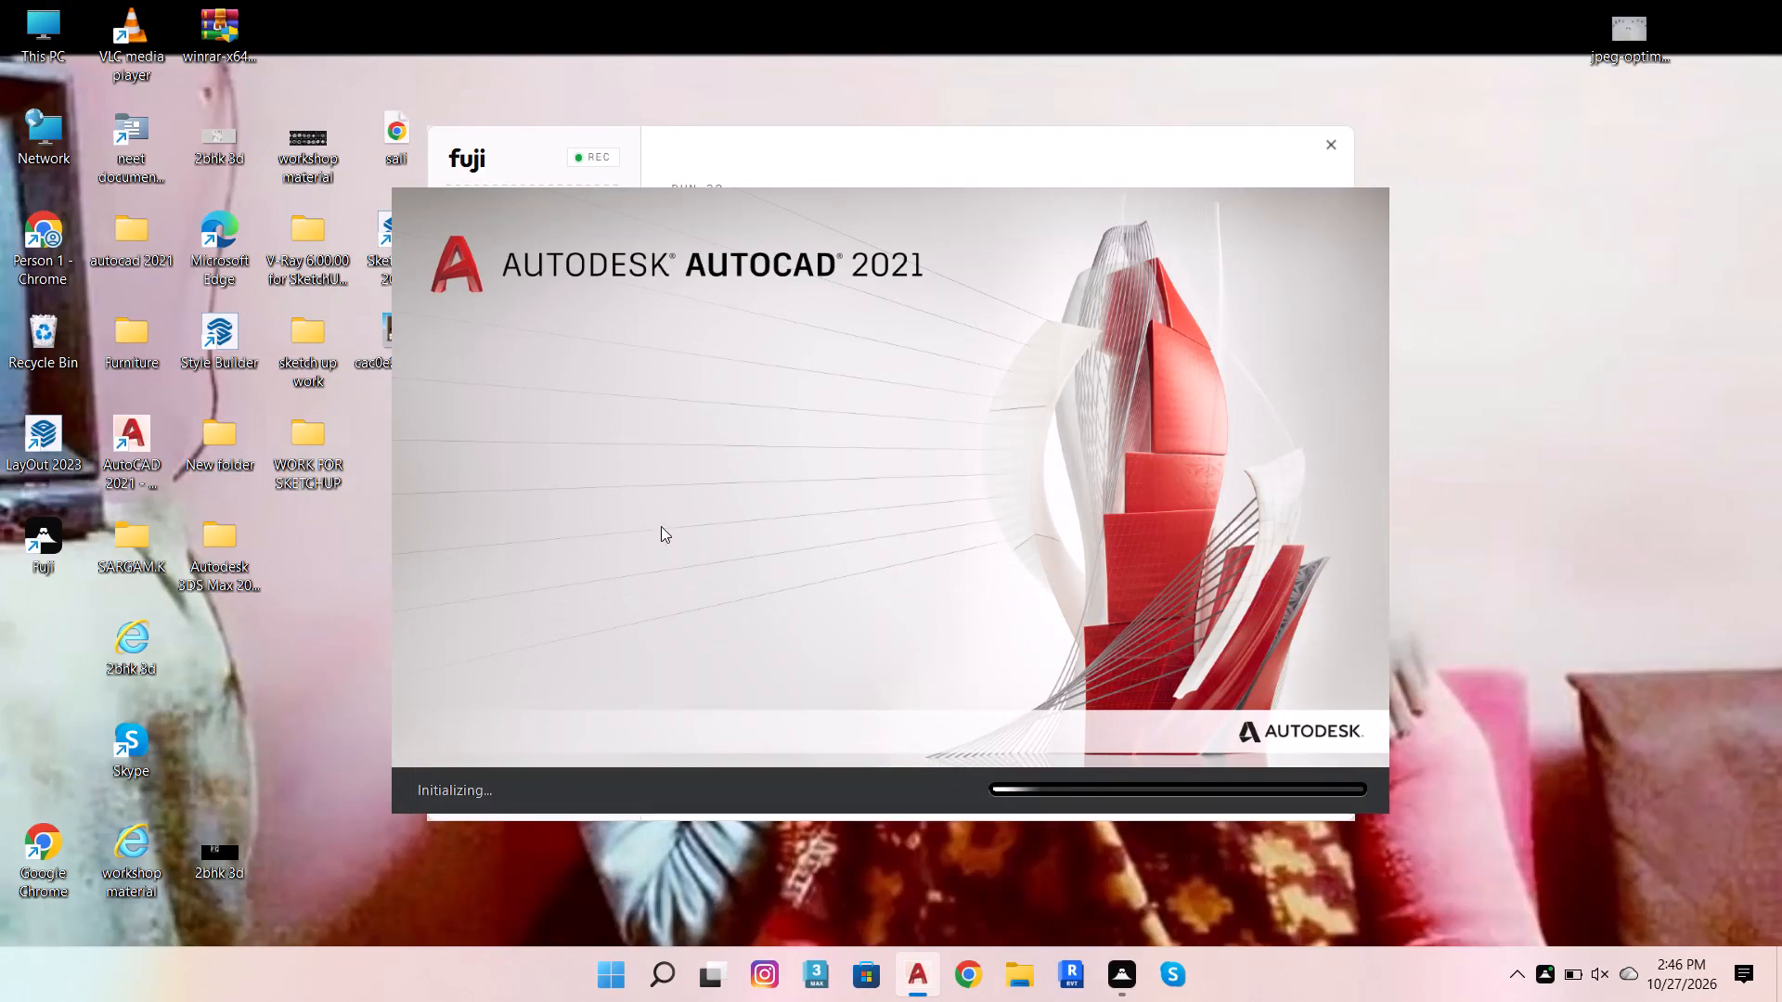
pyautogui.click(977, 480)
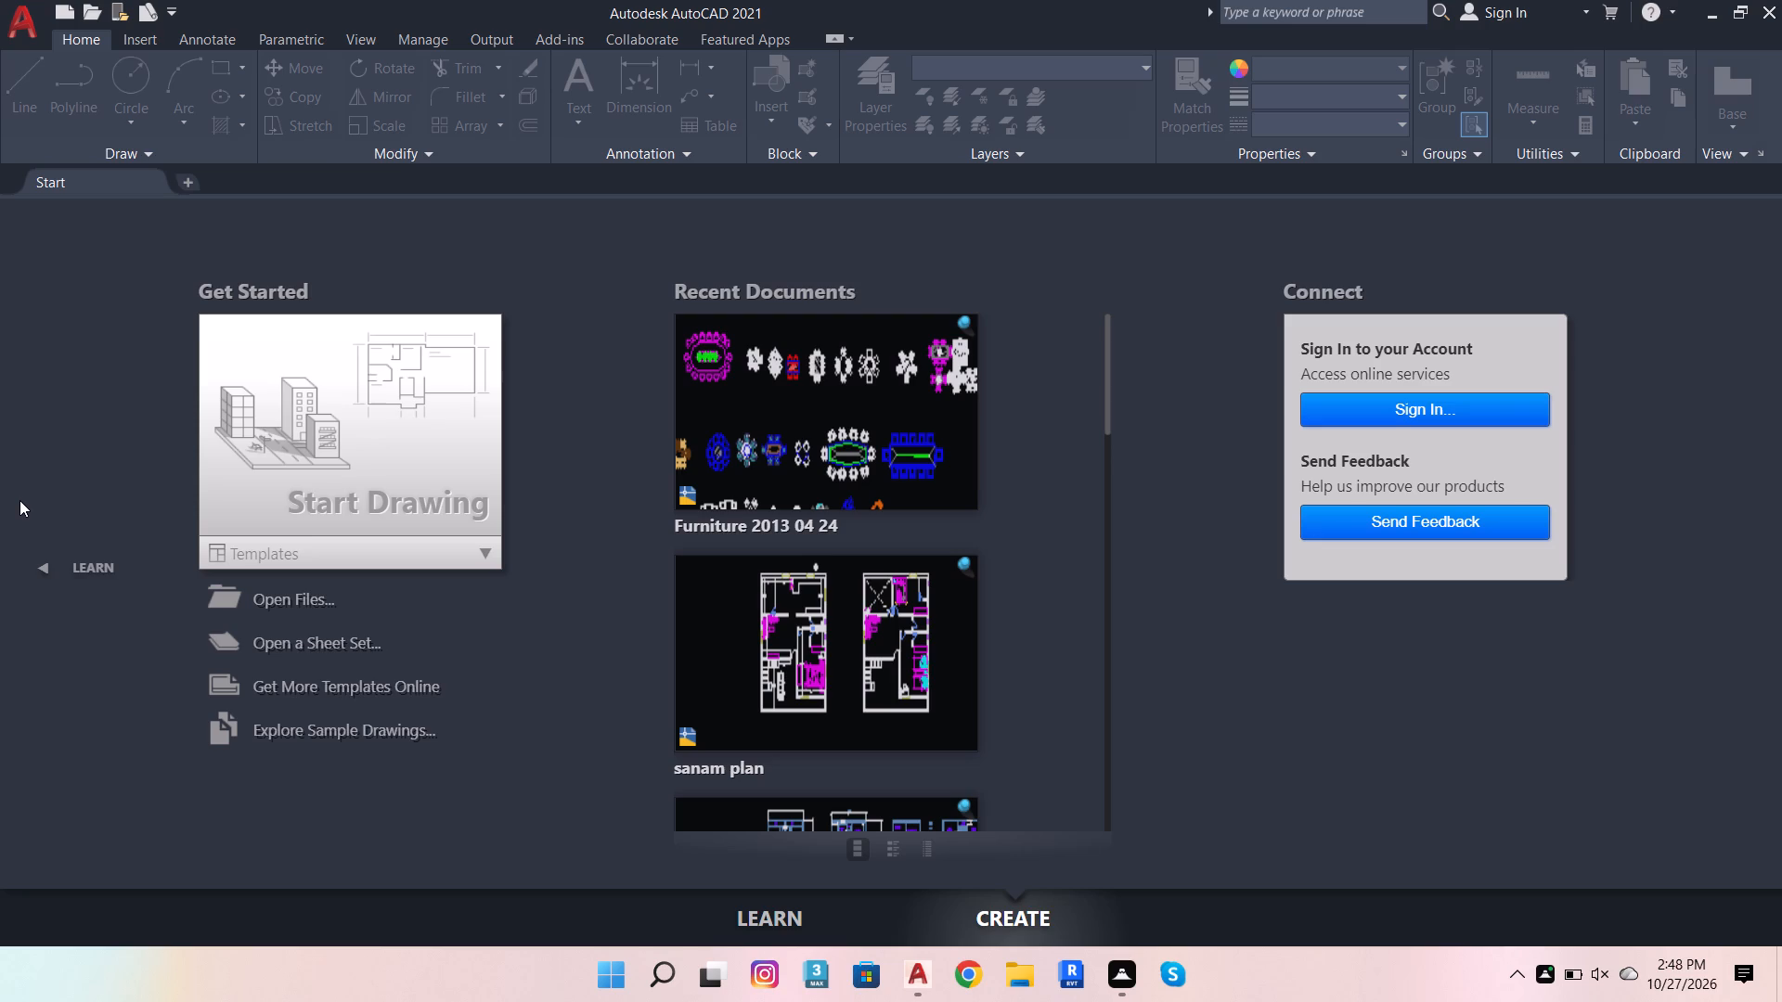
pyautogui.click(311, 452)
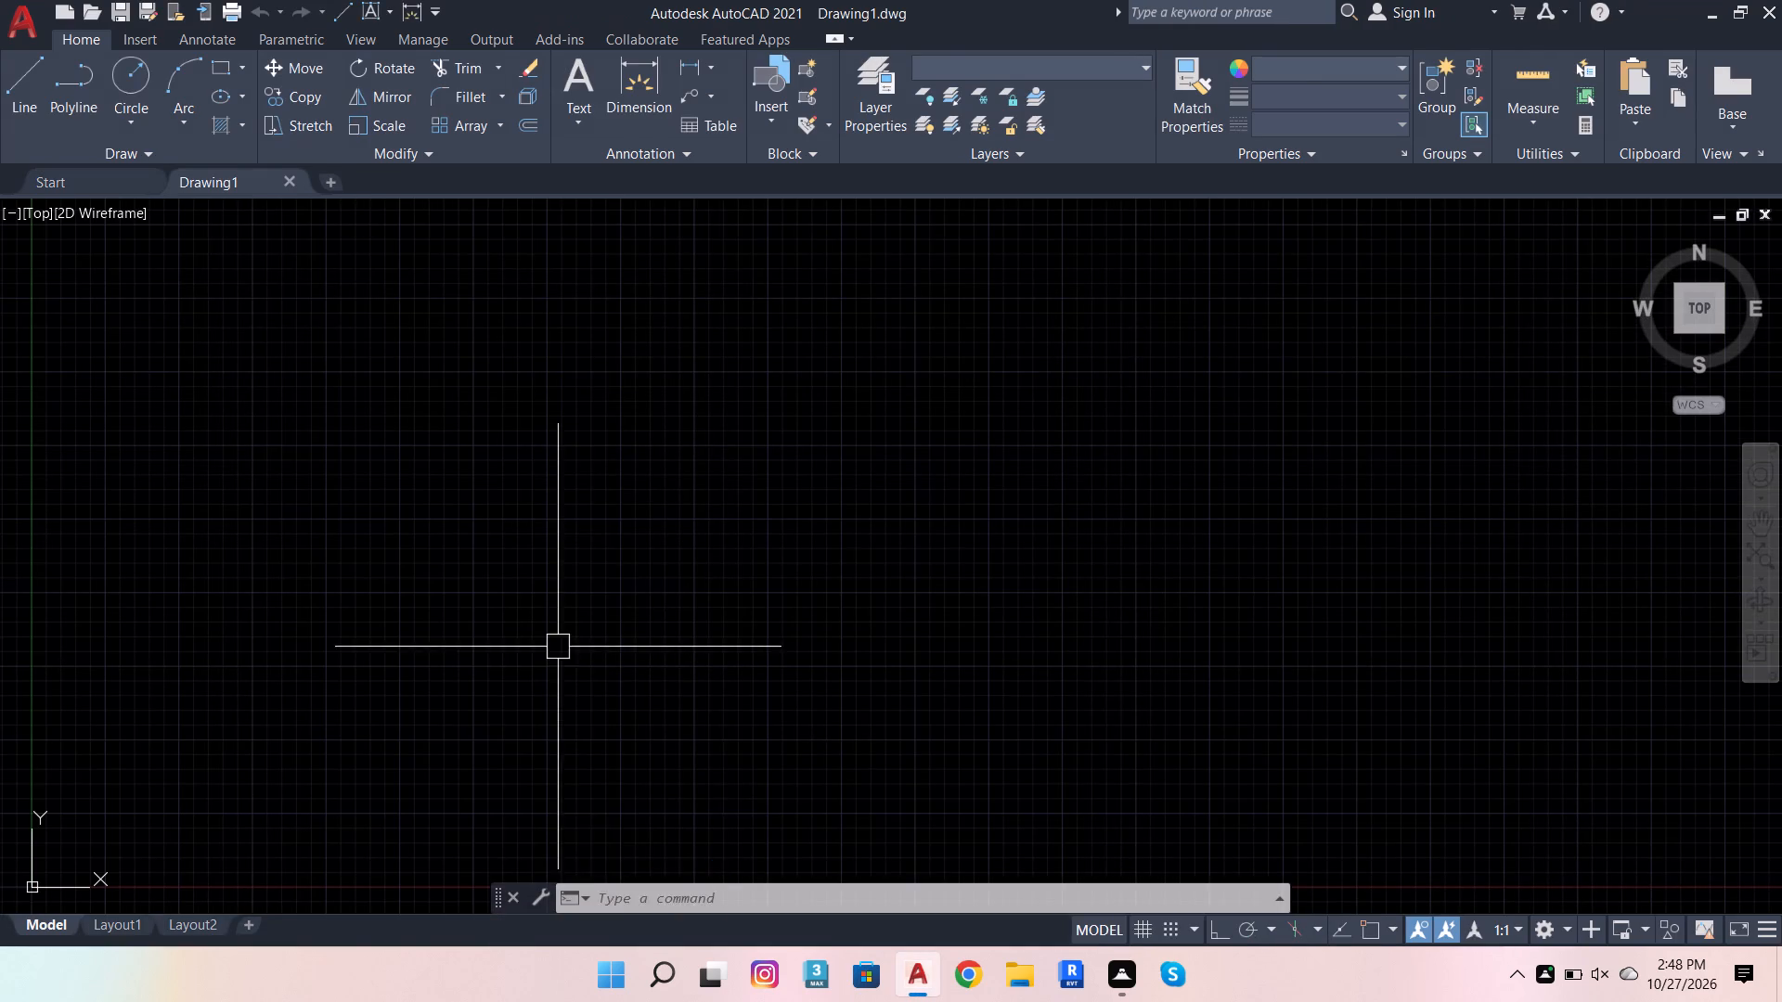
# Open the program options at the file open and save settings, apply them and close the dialog.
pyautogui.click(729, 906)
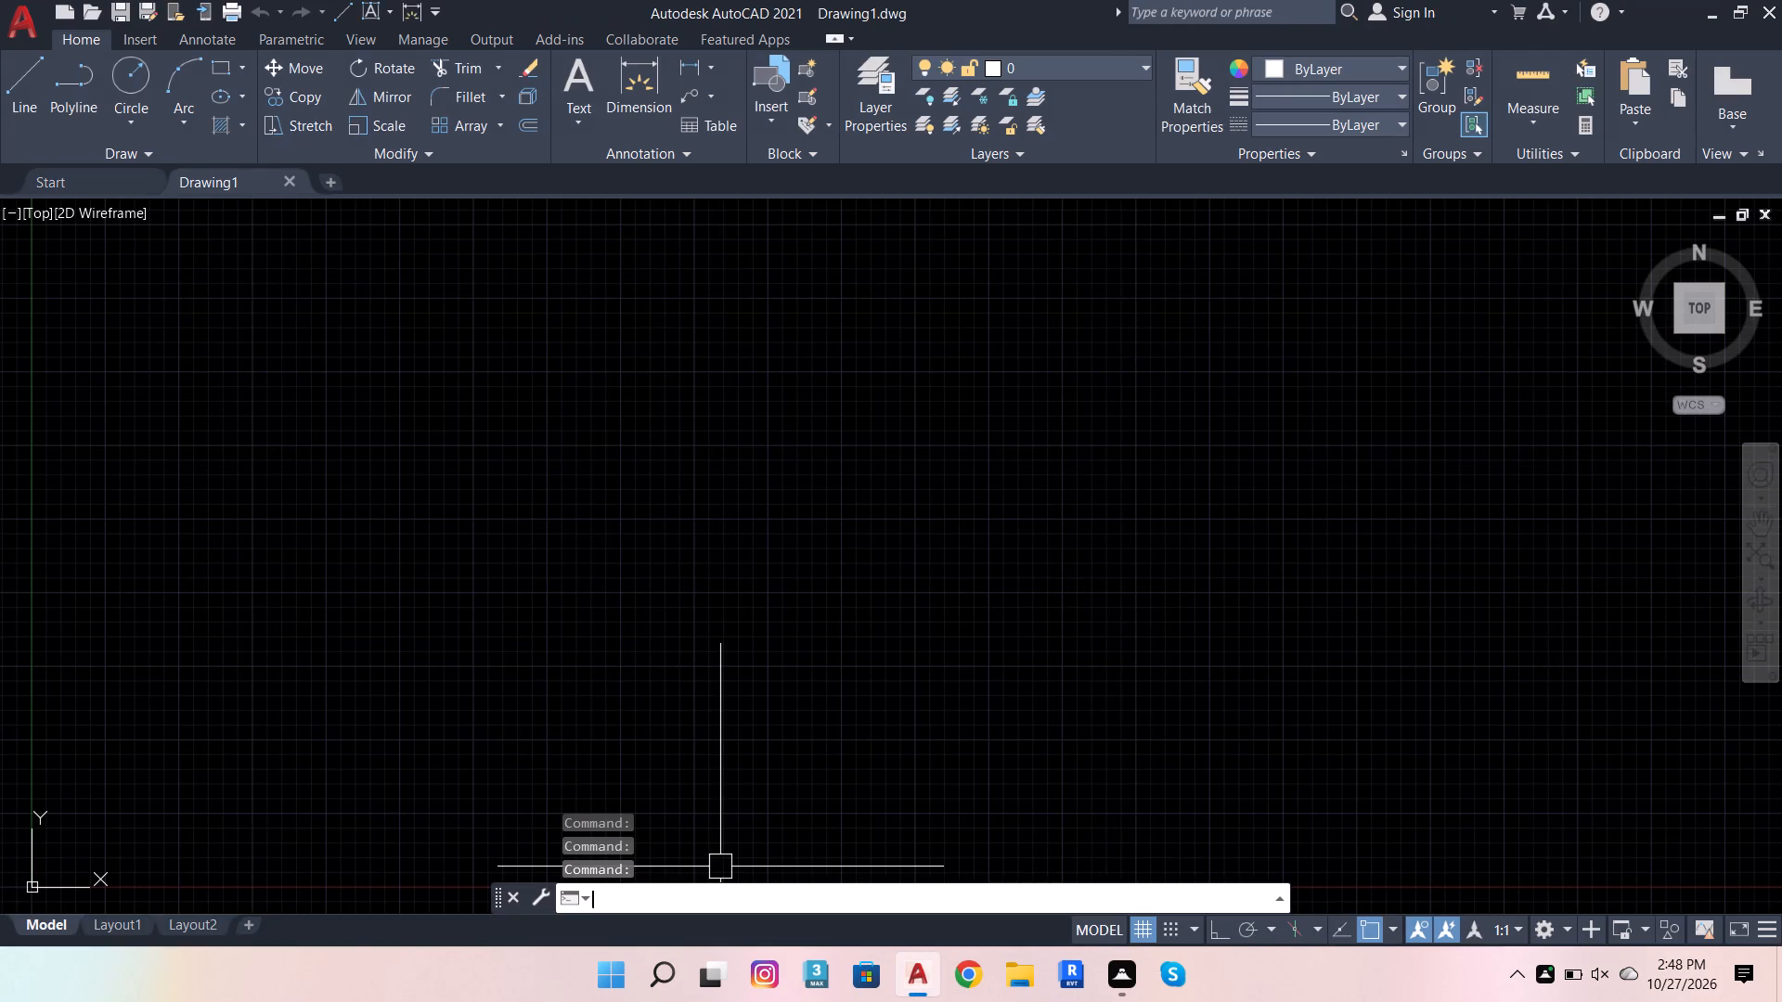
pyautogui.write('OP')
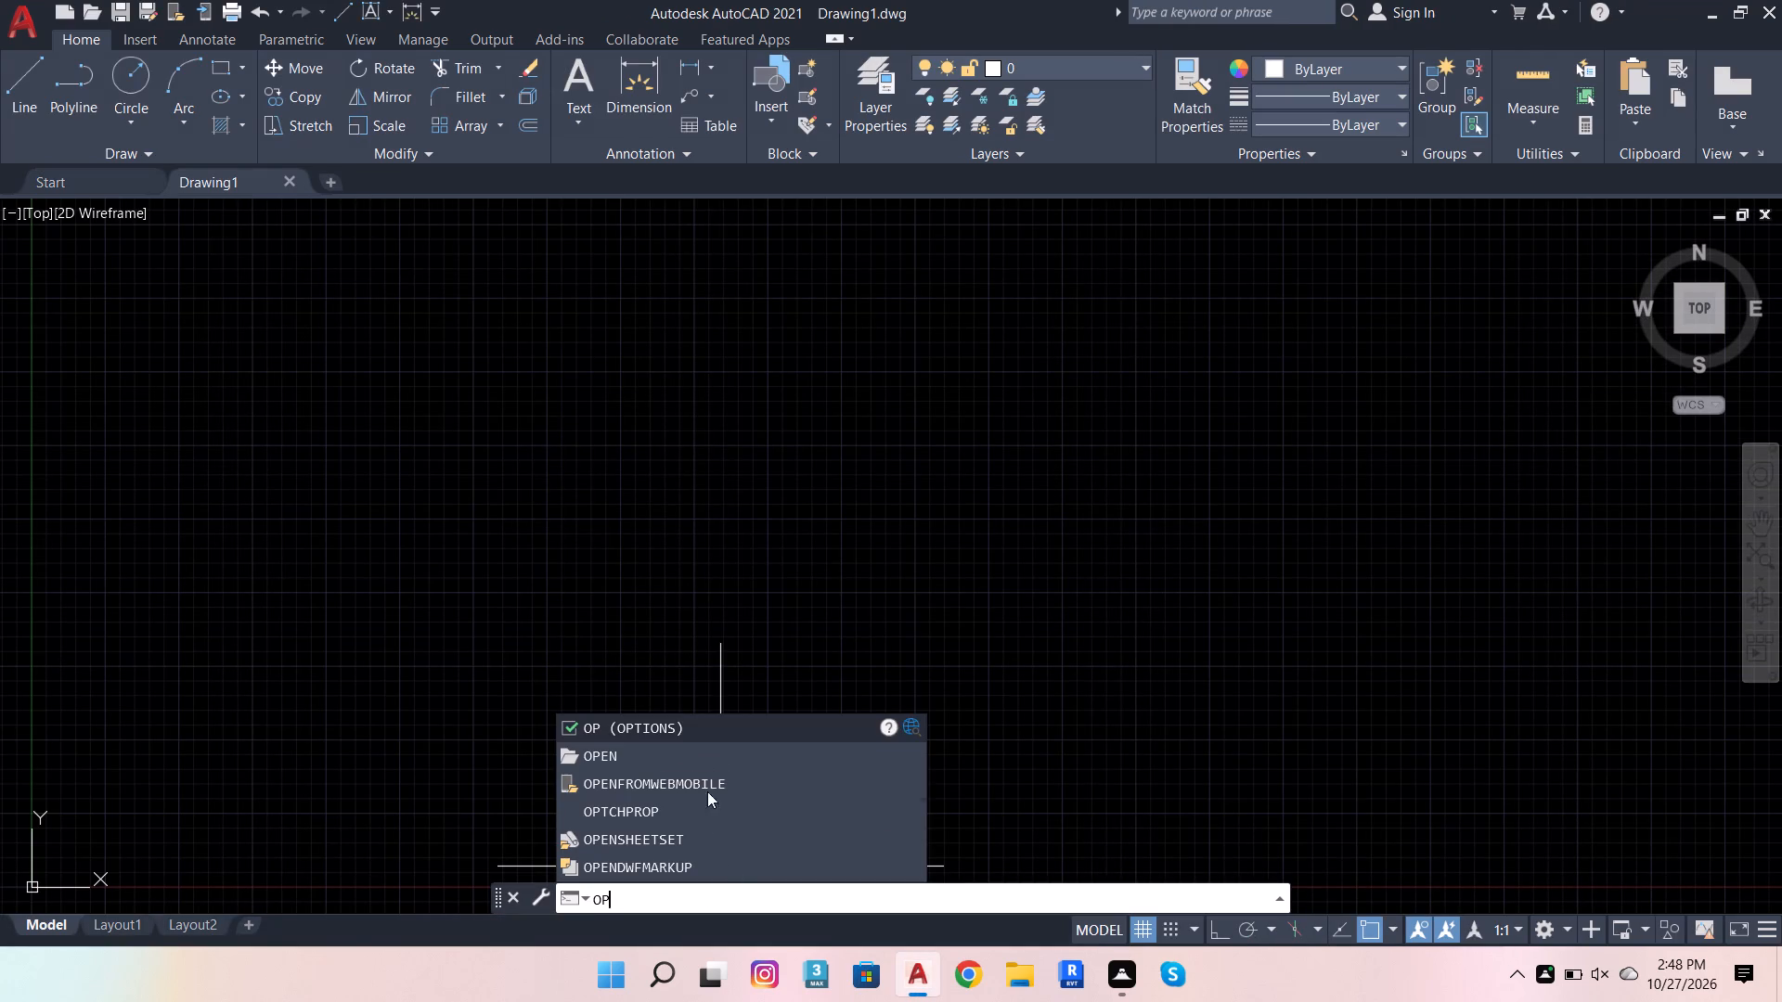
pyautogui.click(707, 718)
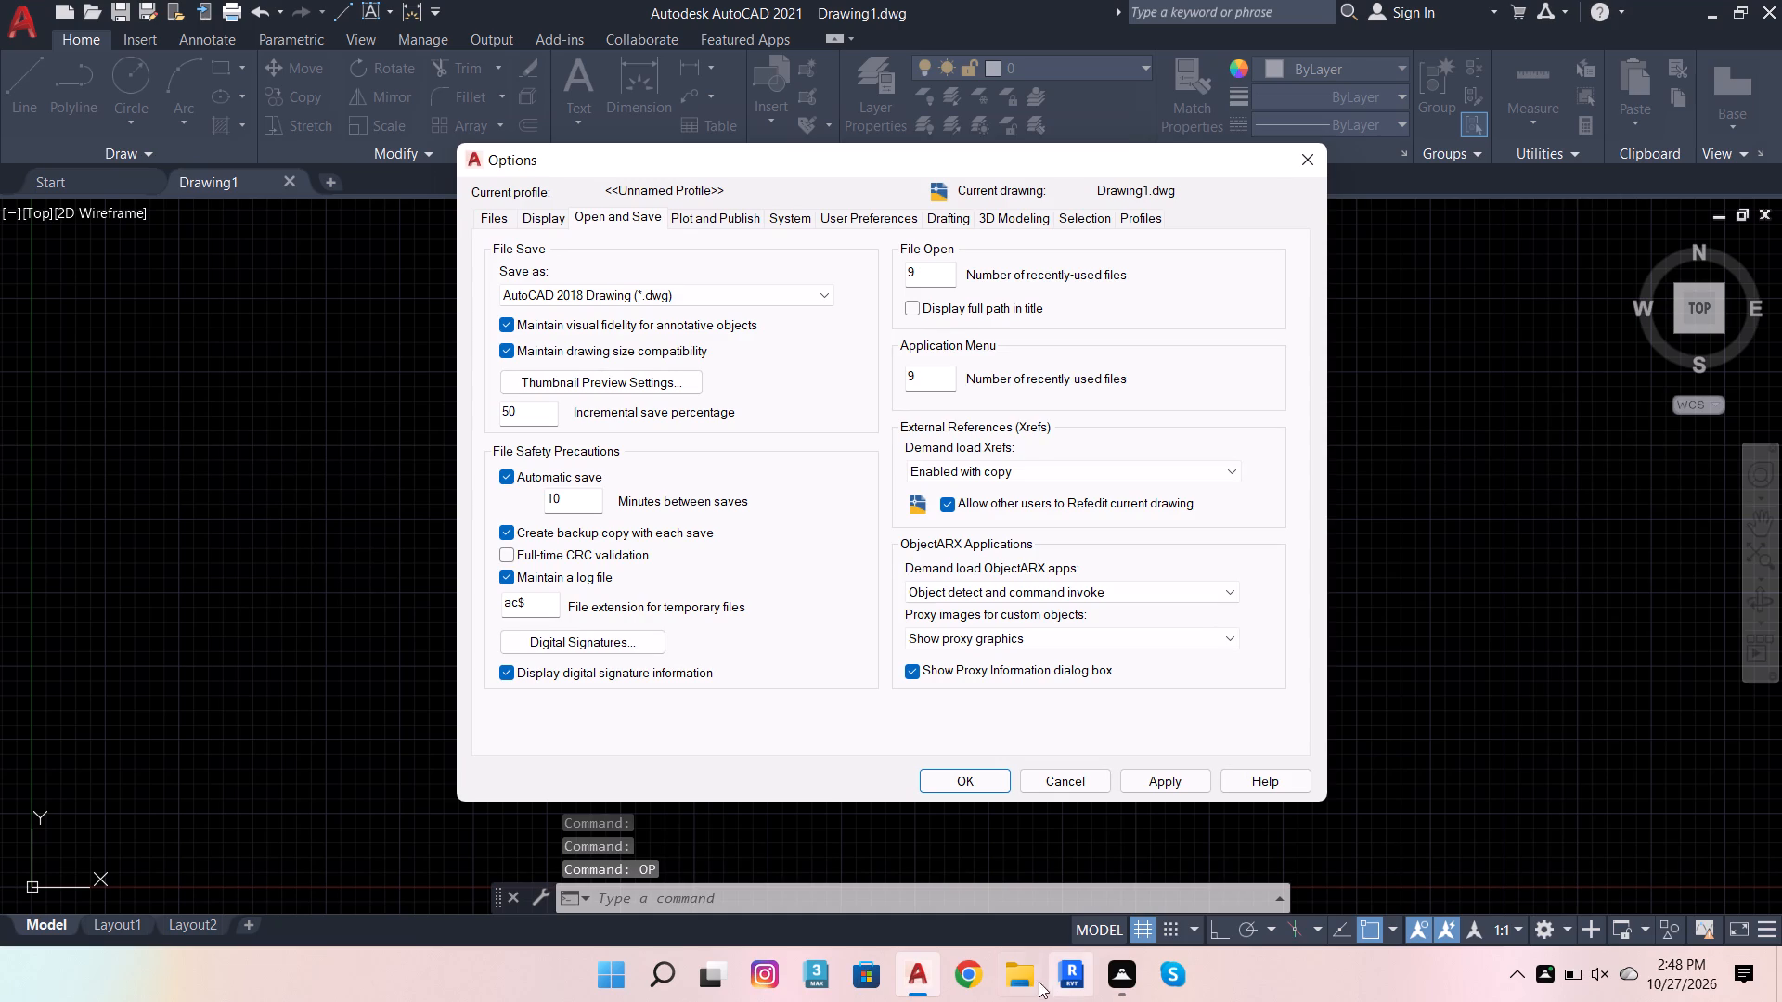
pyautogui.click(1152, 780)
pyautogui.click(972, 765)
pyautogui.click(965, 788)
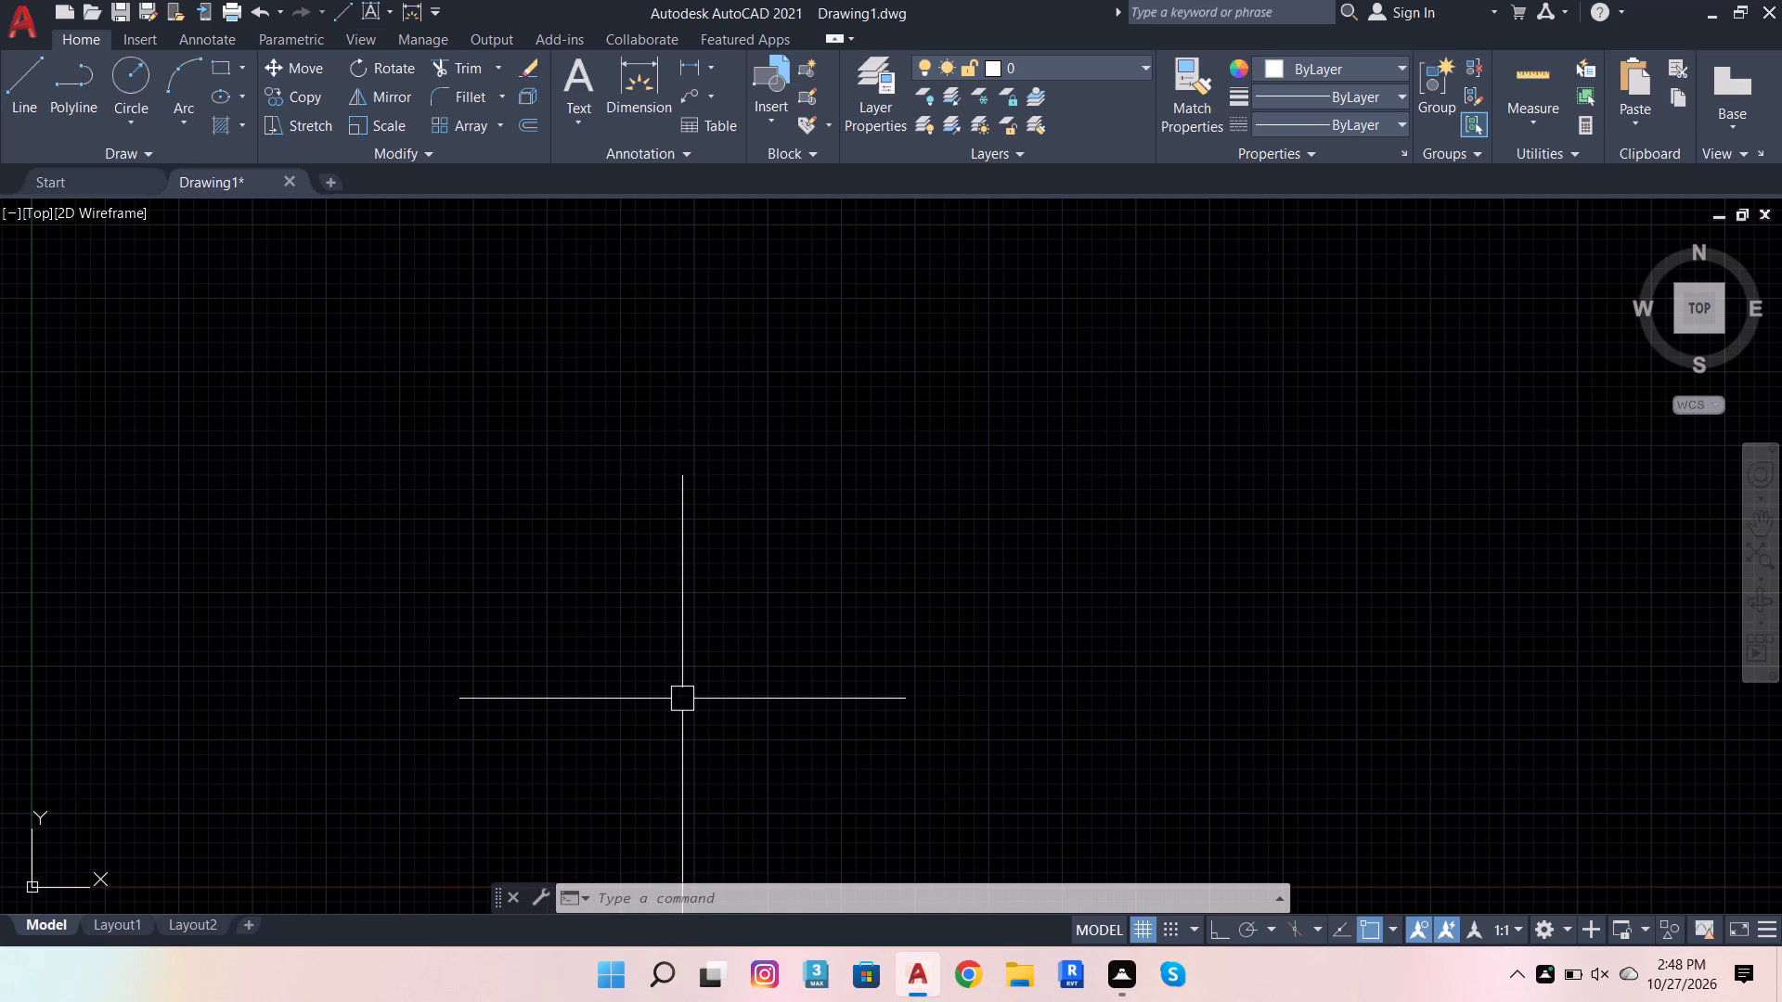
# Set the drawing units to Architectural length with 0'-0" precision.
pyautogui.write('UNI')
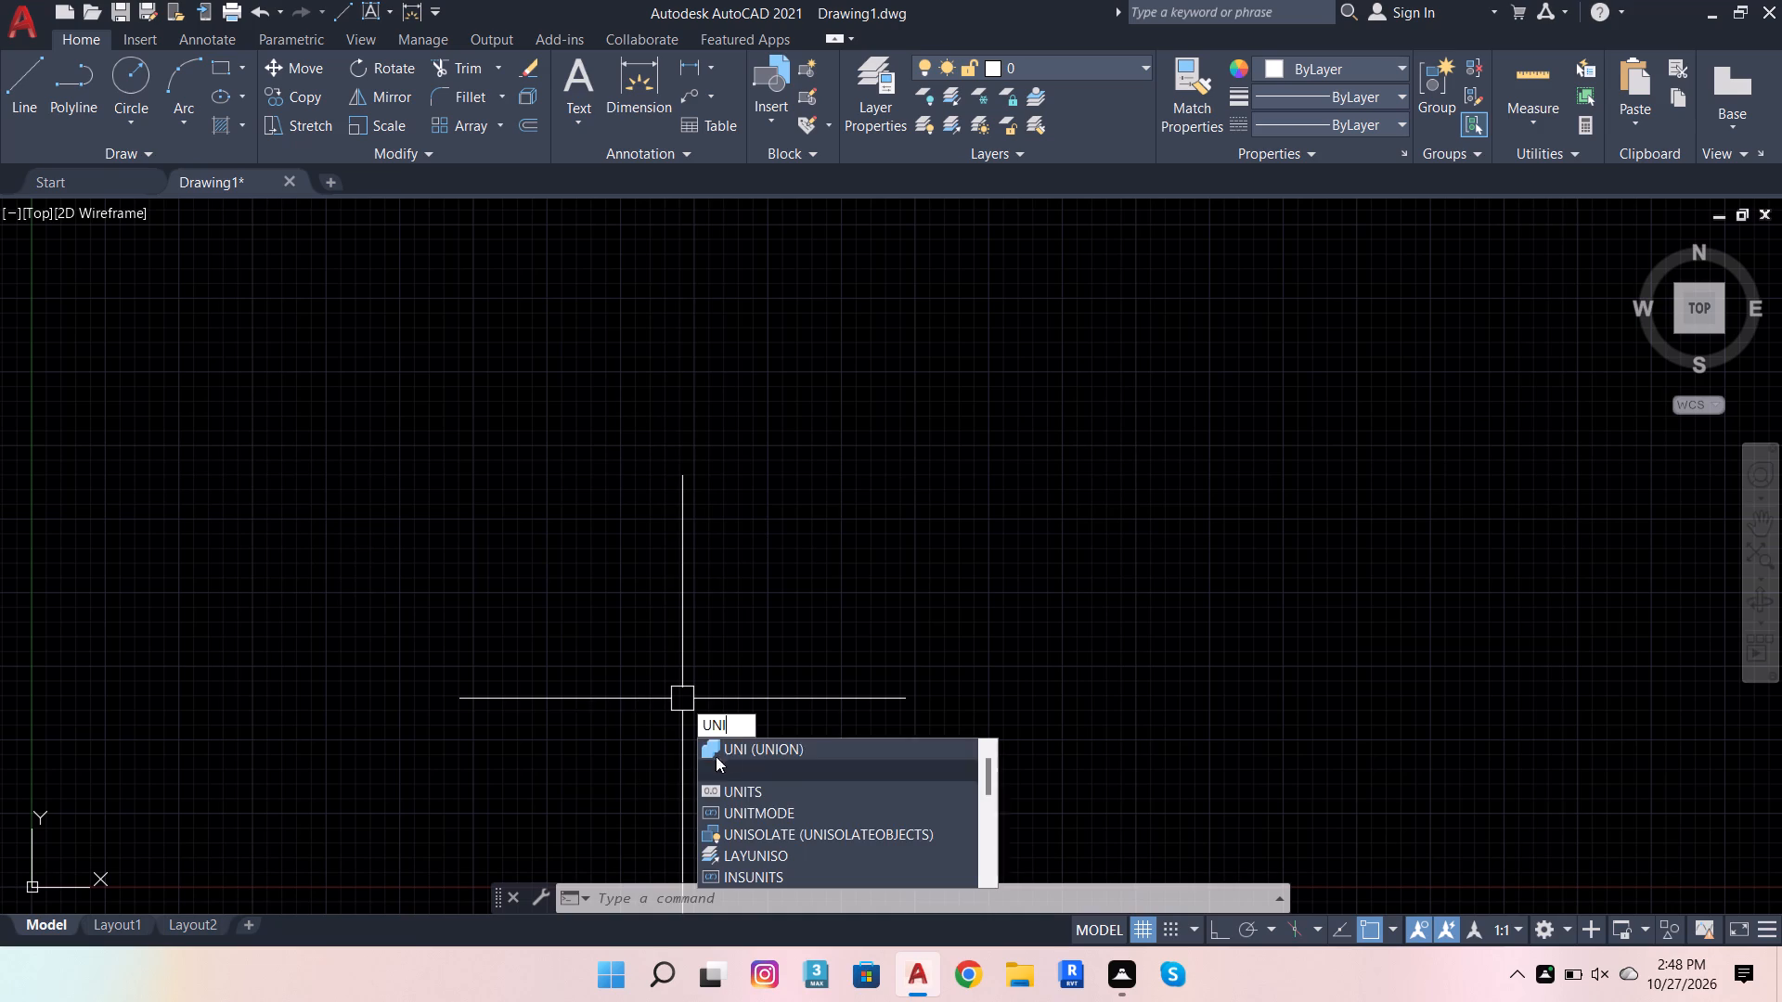
pyautogui.click(761, 802)
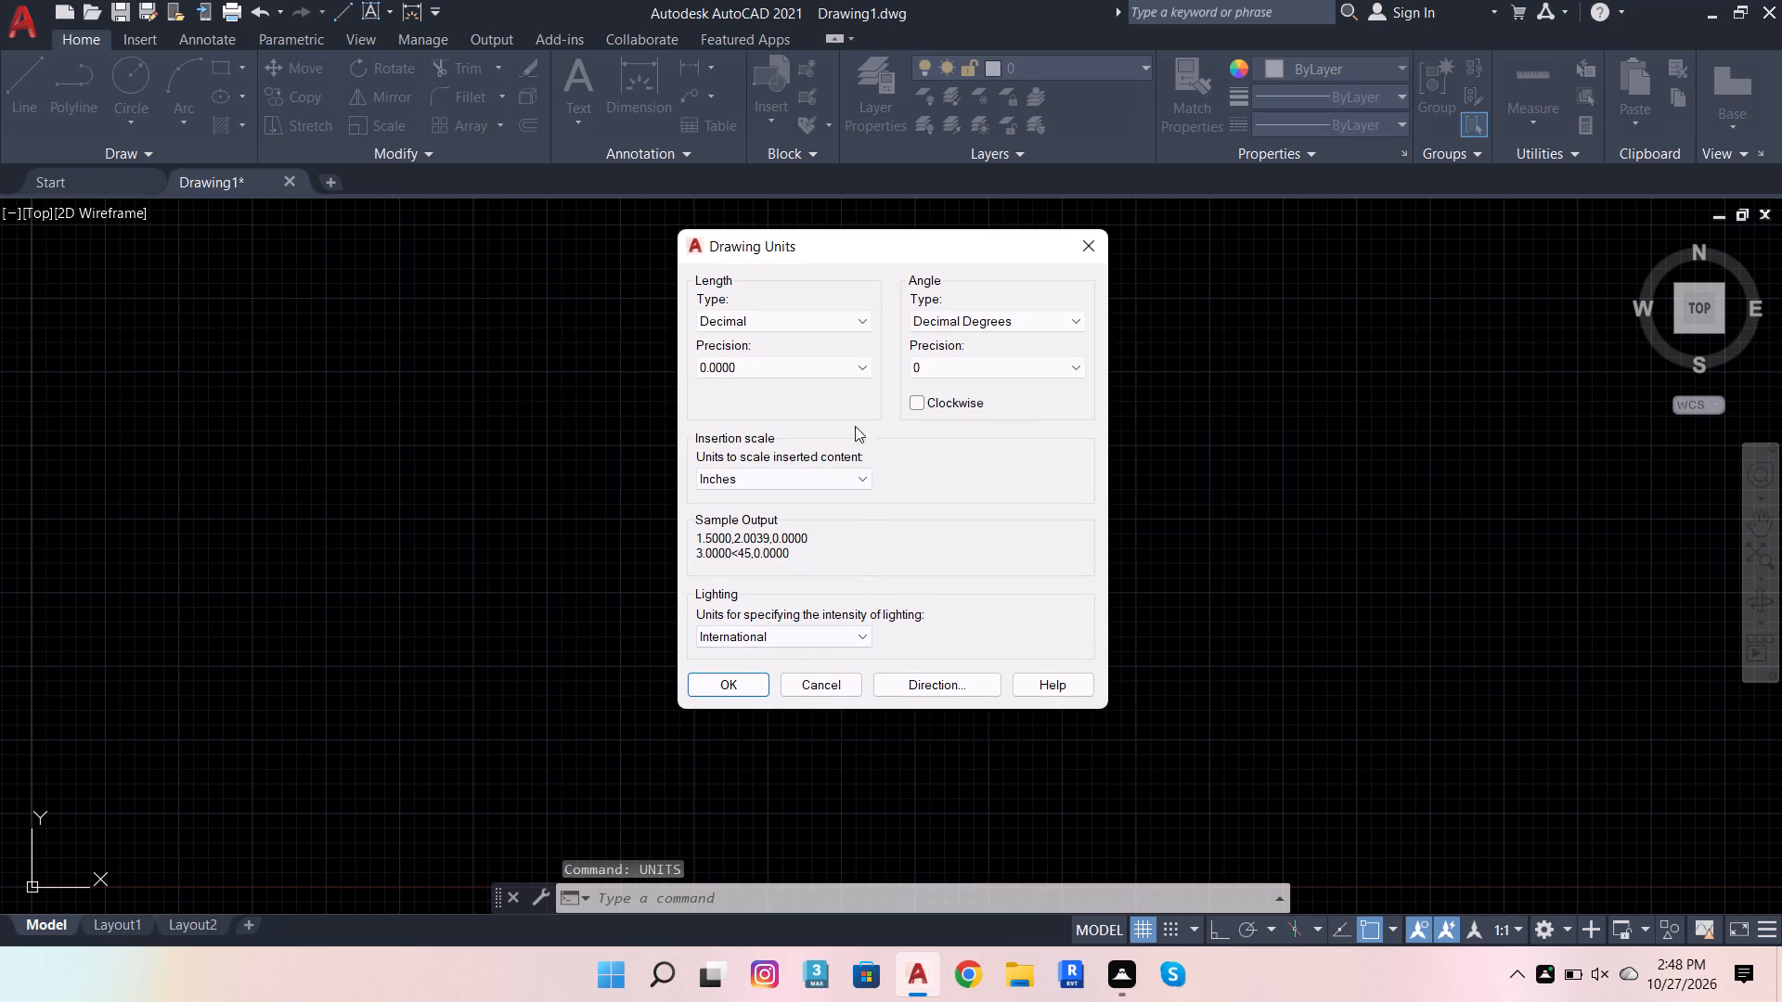
pyautogui.click(811, 322)
pyautogui.click(785, 334)
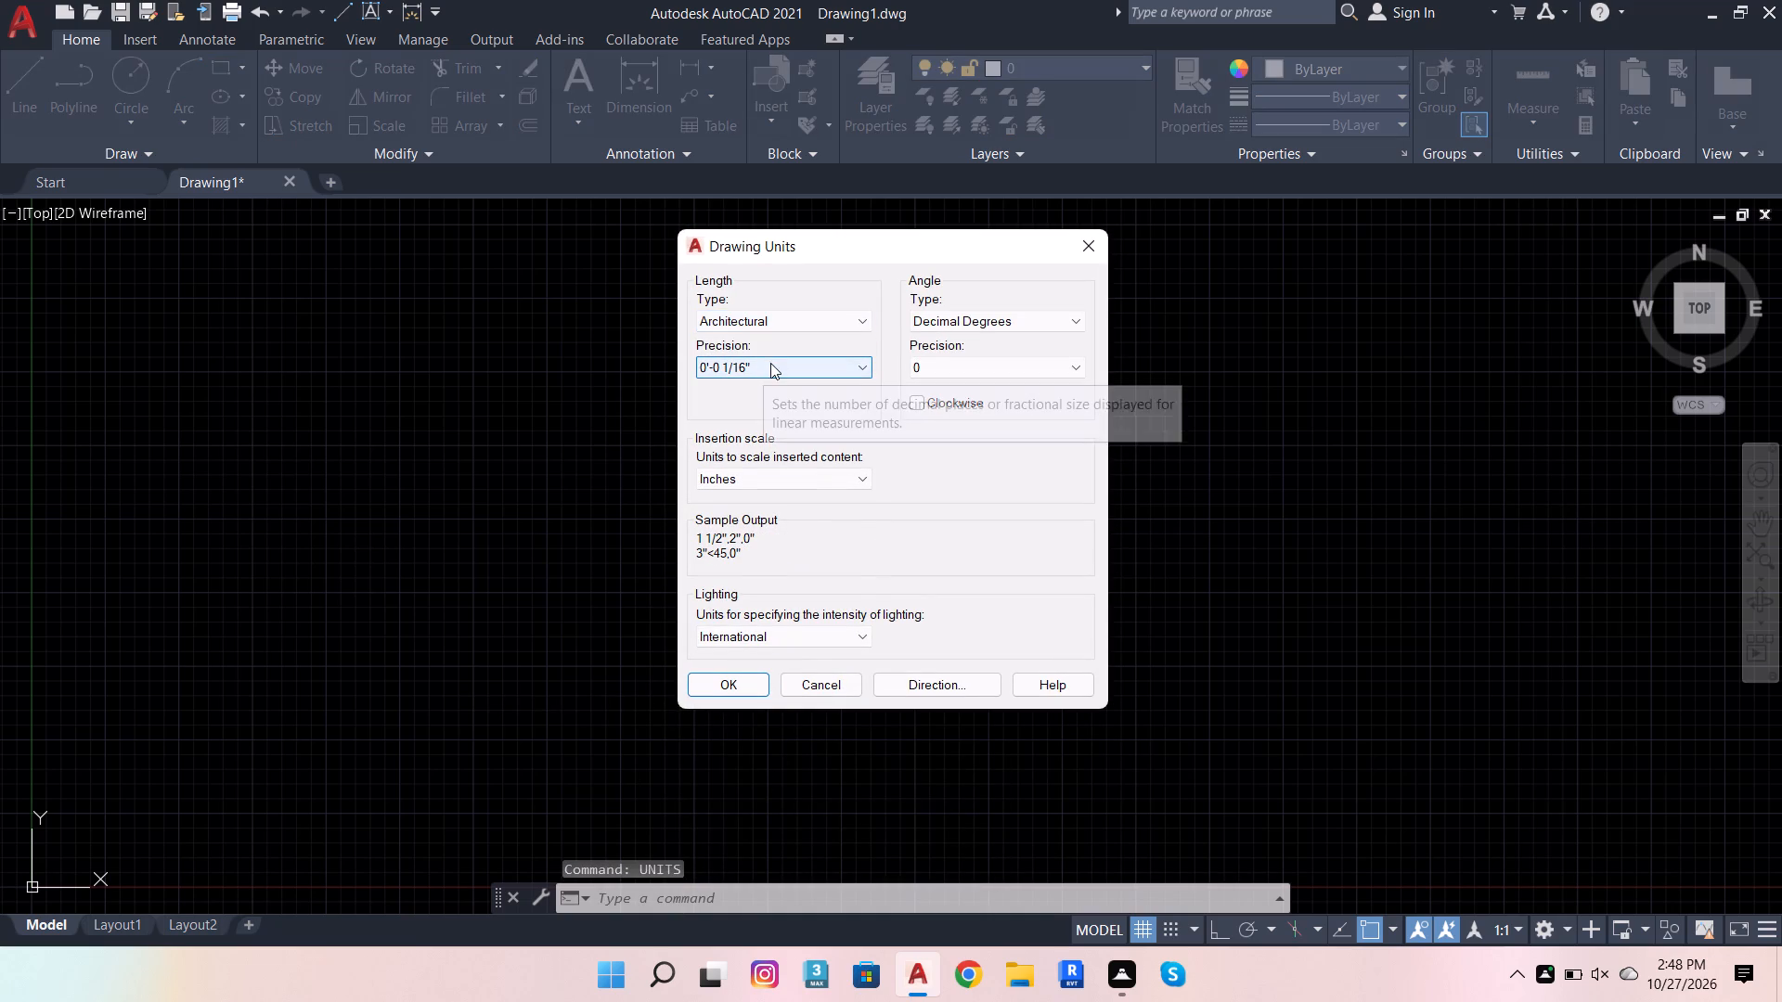
pyautogui.click(777, 360)
pyautogui.click(789, 385)
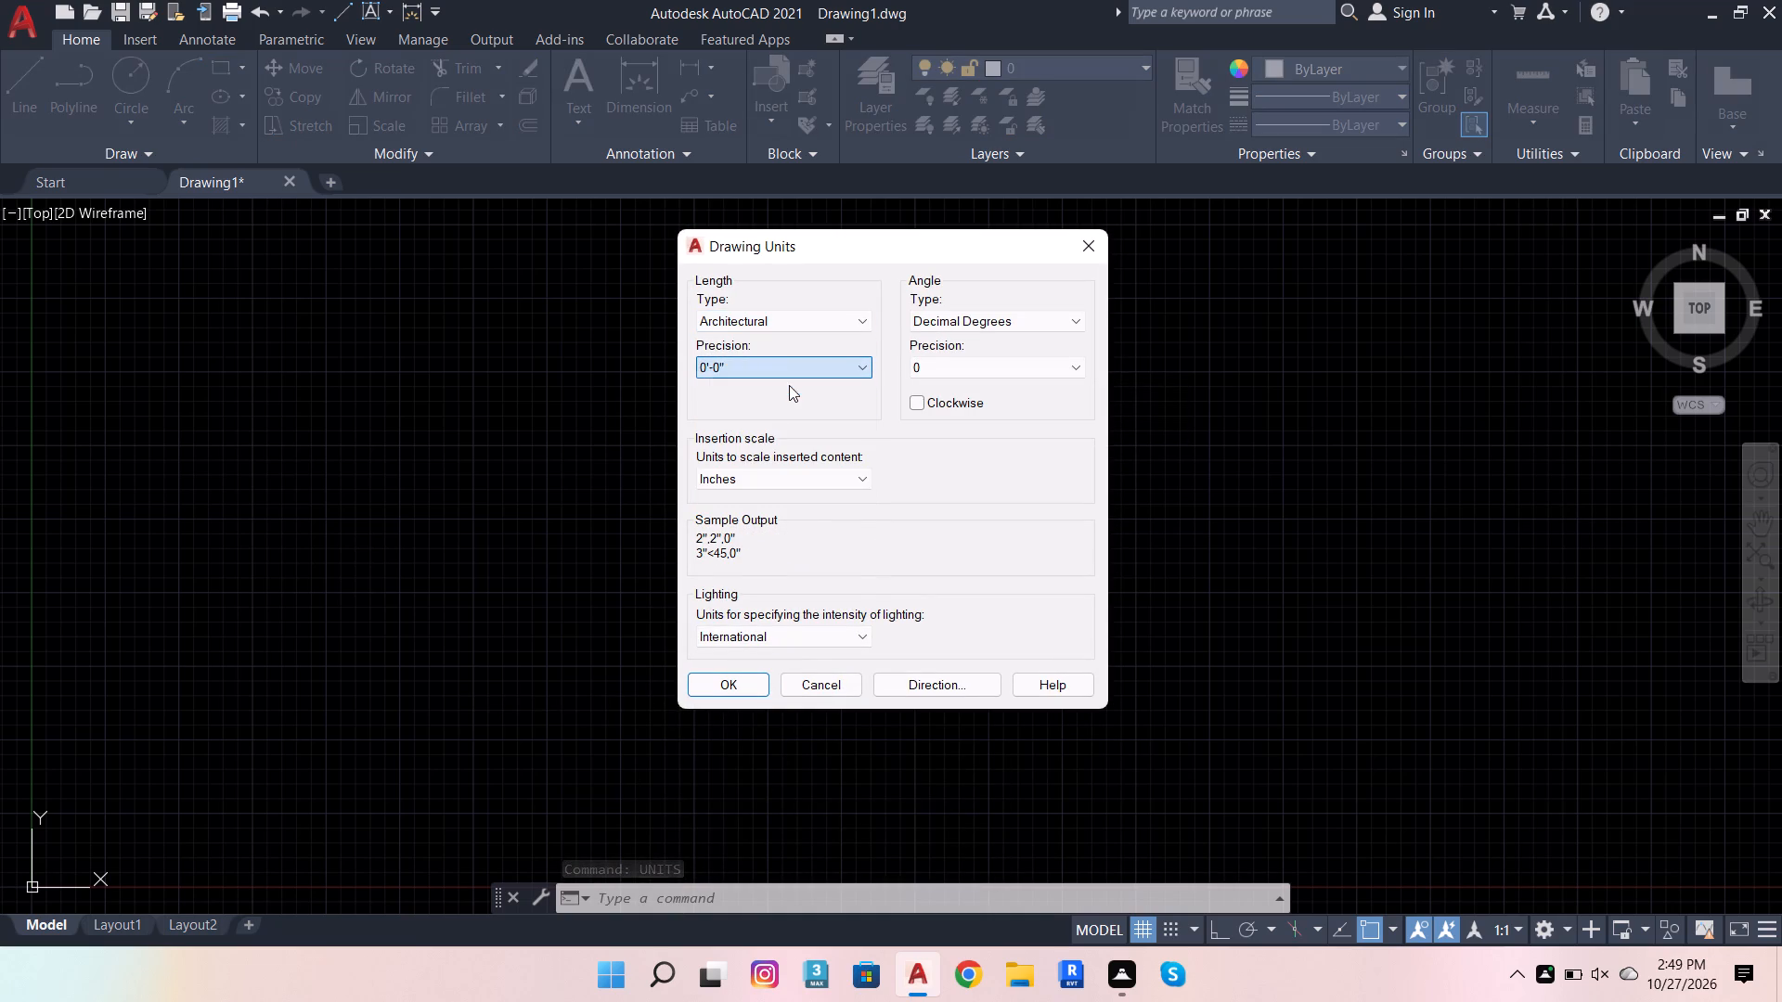
pyautogui.click(730, 684)
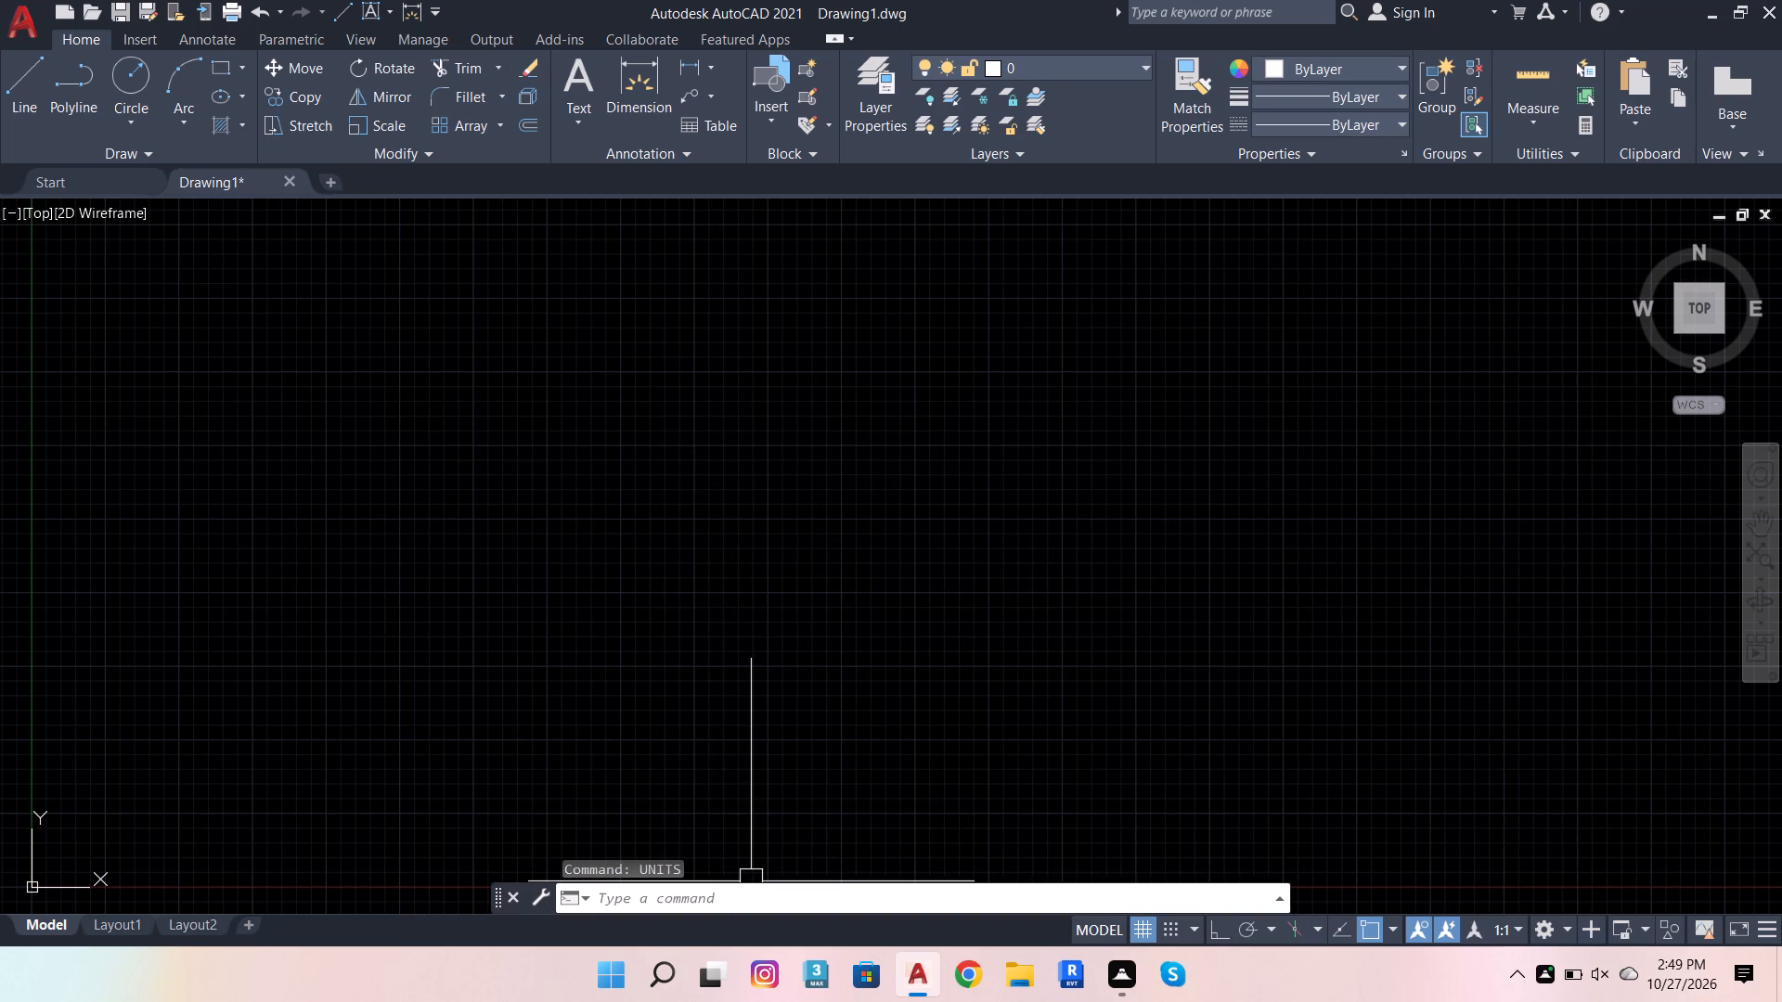
# Set the model space limits with the default lower corner and the upper corner at 20',40'.
pyautogui.click(763, 899)
pyautogui.write('LIMI')
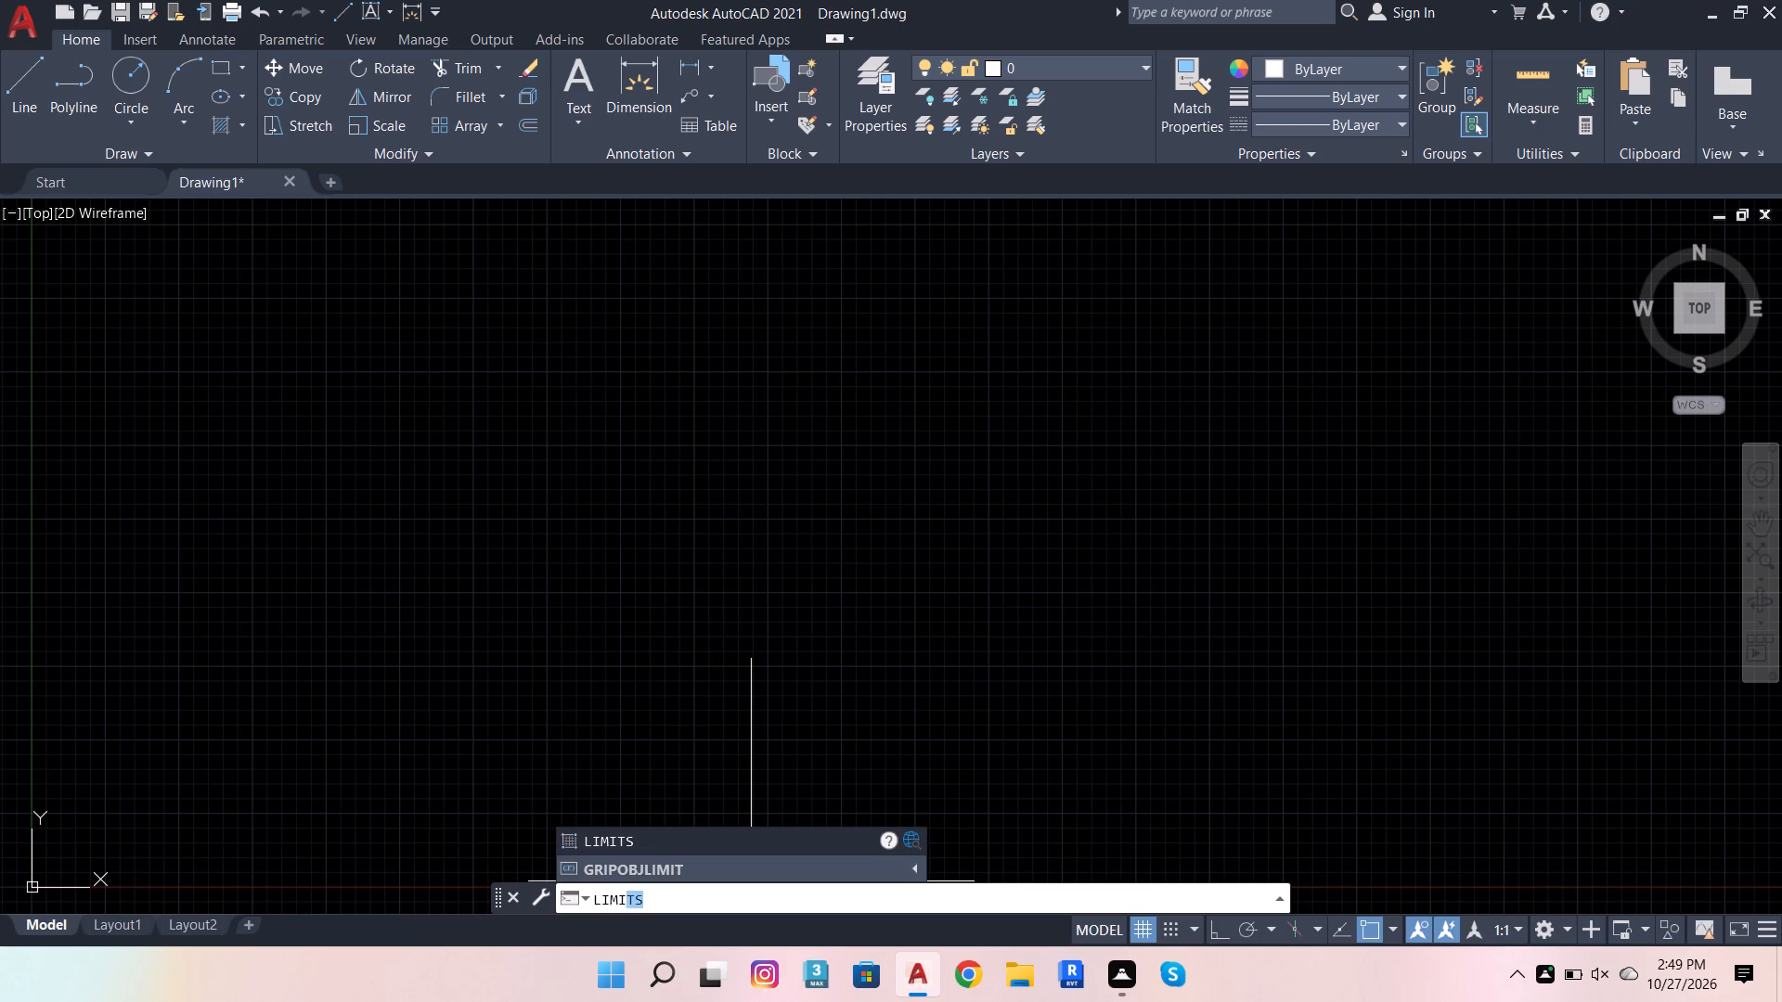
pyautogui.write('TS')
pyautogui.press('Return')
pyautogui.press('Return')
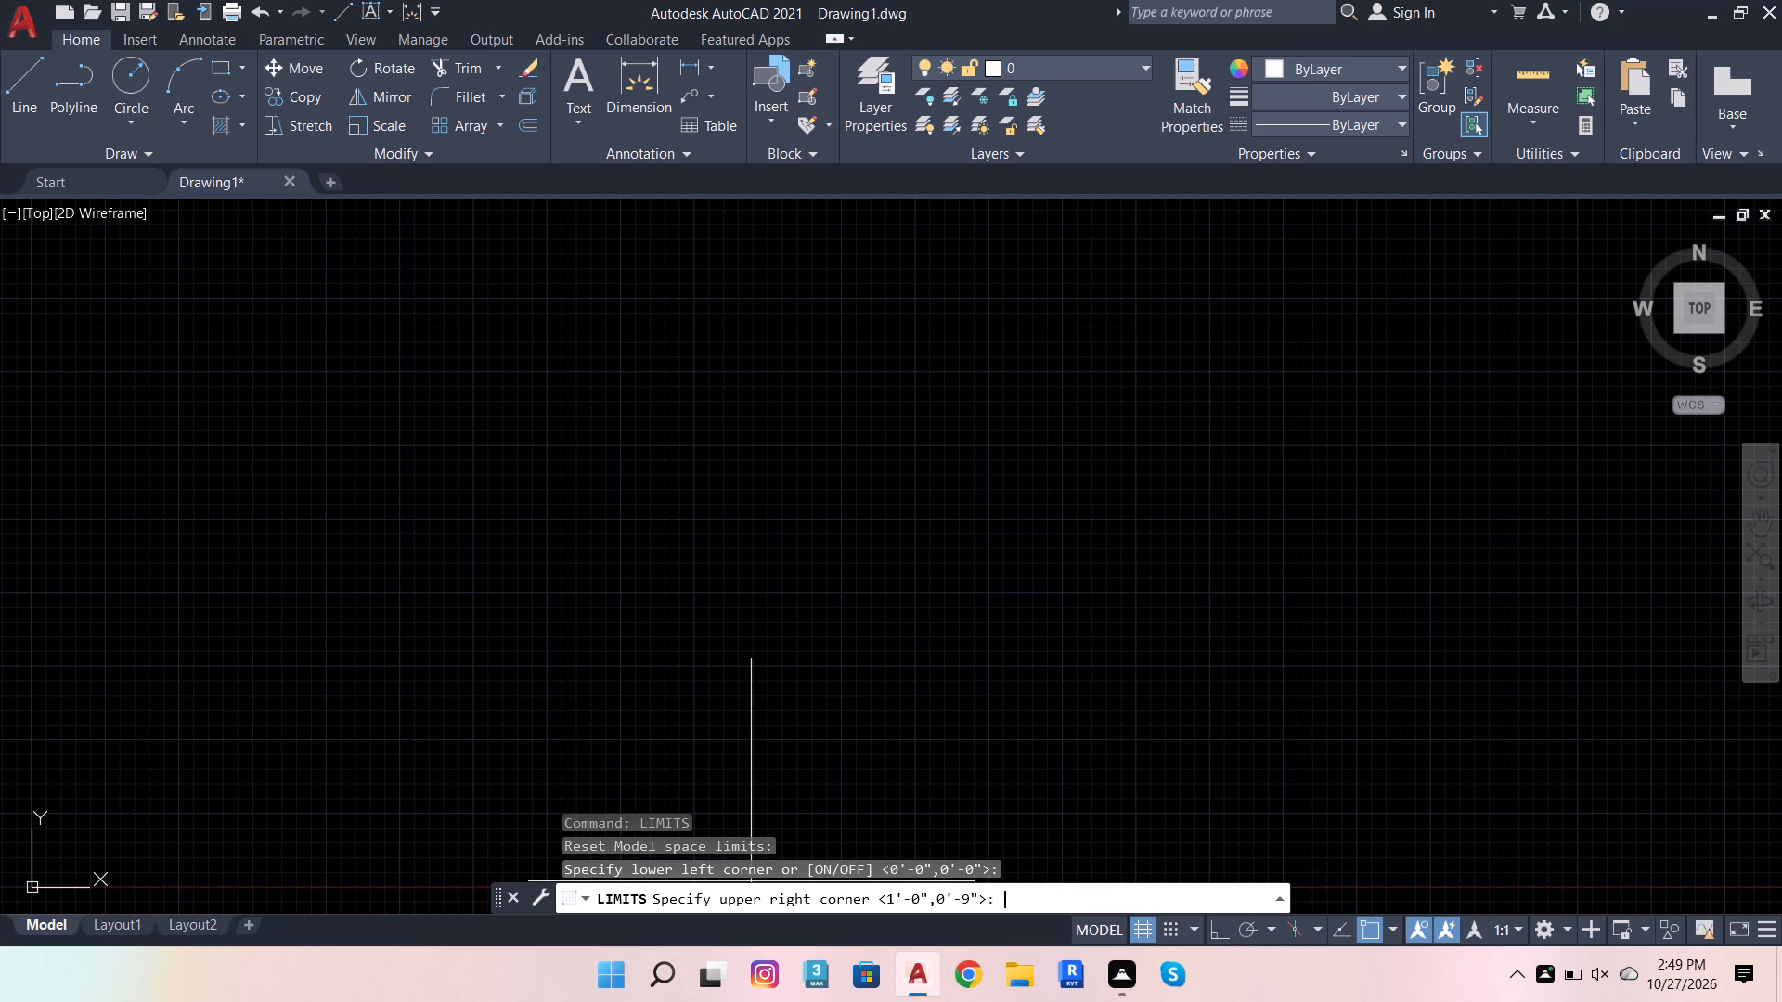
pyautogui.click(1001, 899)
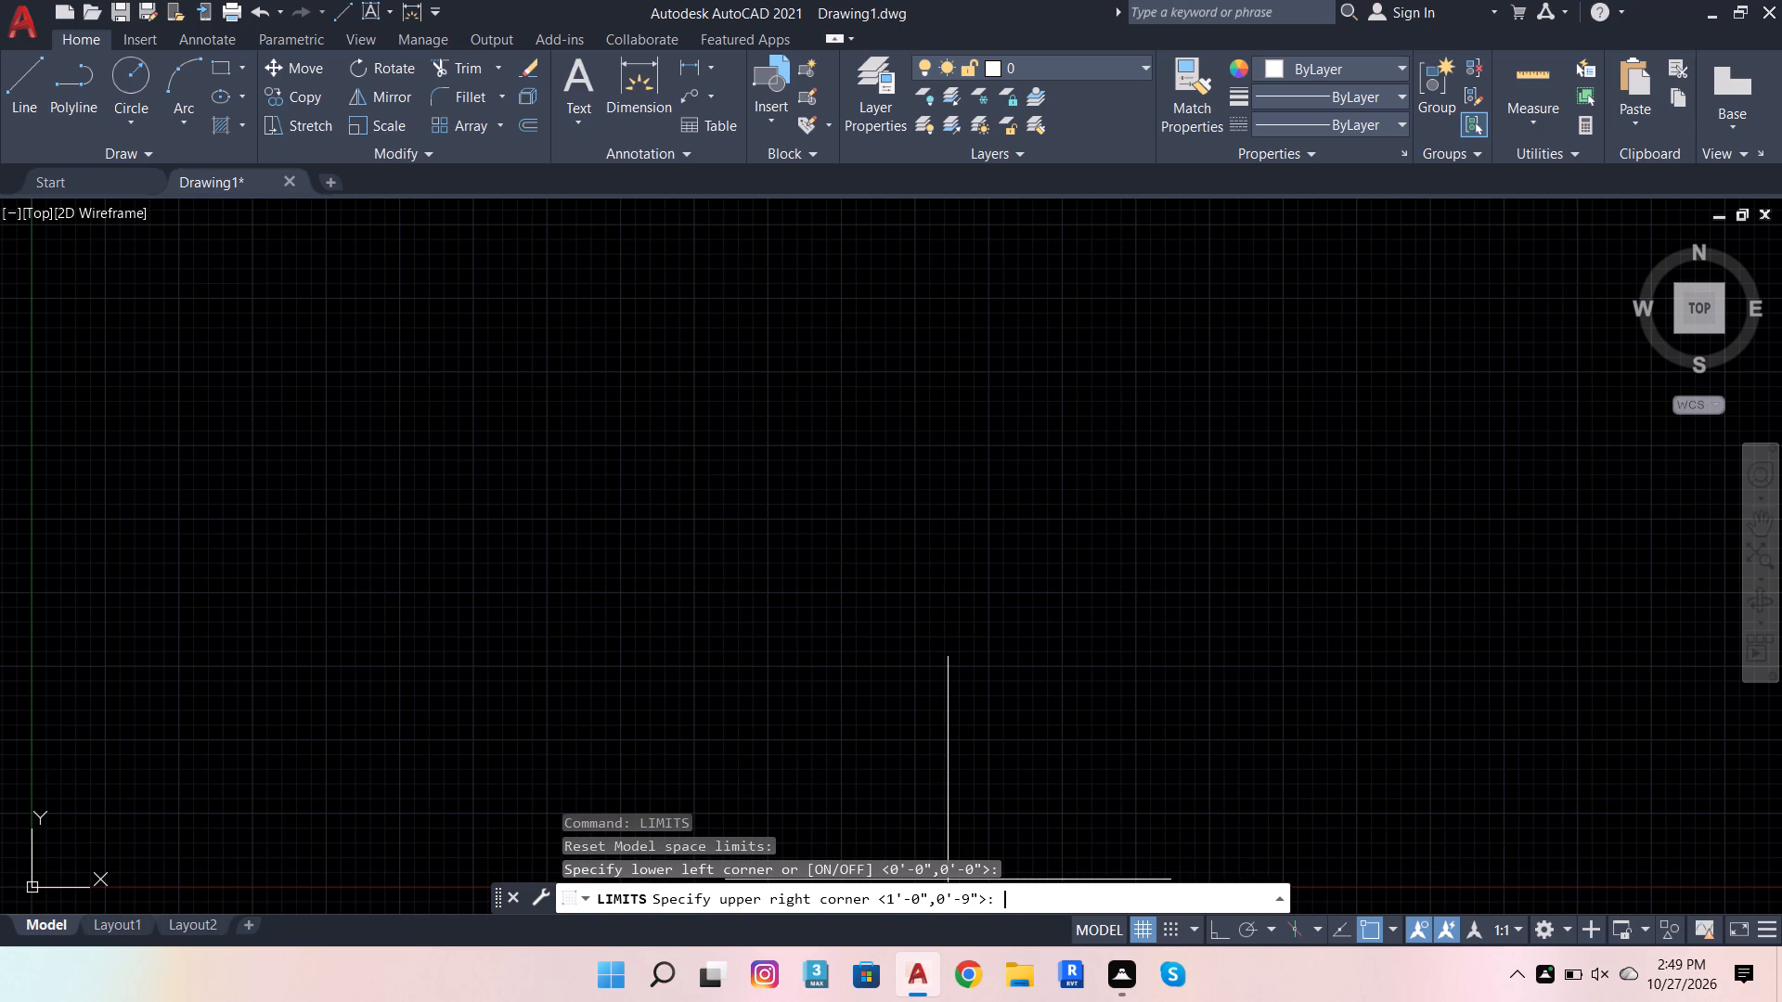
pyautogui.write("20',")
pyautogui.write("40'")
pyautogui.press('Return')
pyautogui.press('z')
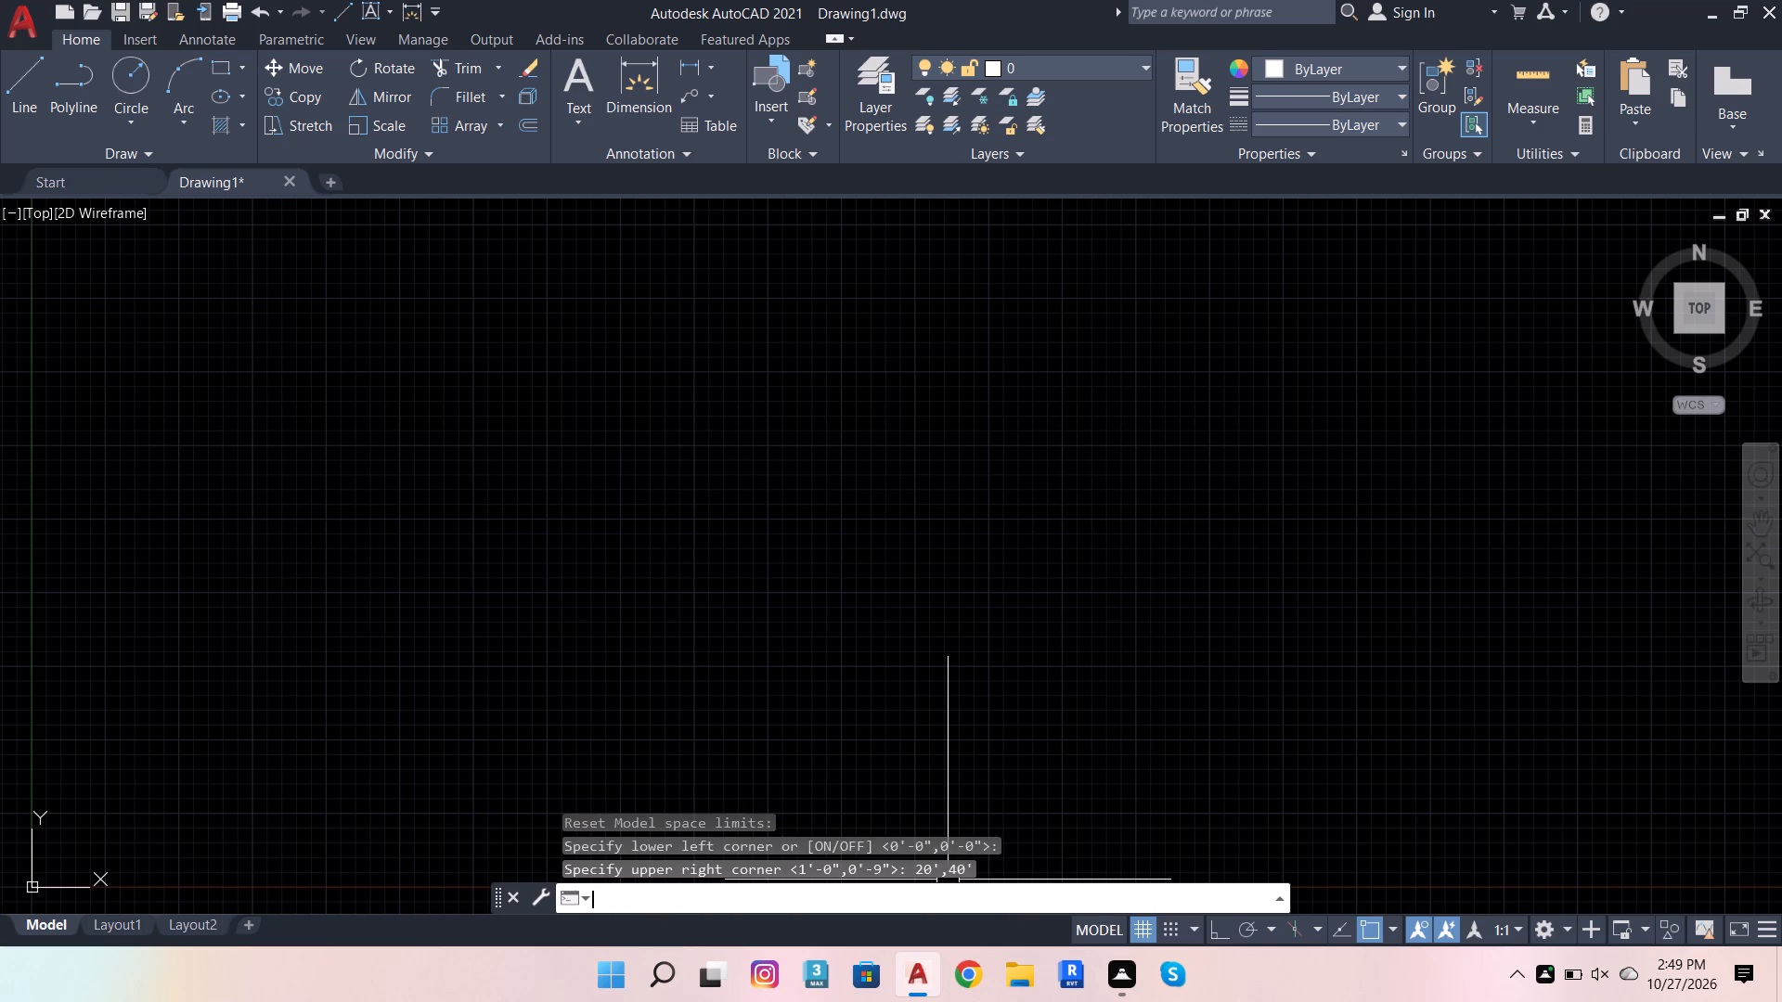
pyautogui.press('Return')
pyautogui.press('a')
pyautogui.press('Return')
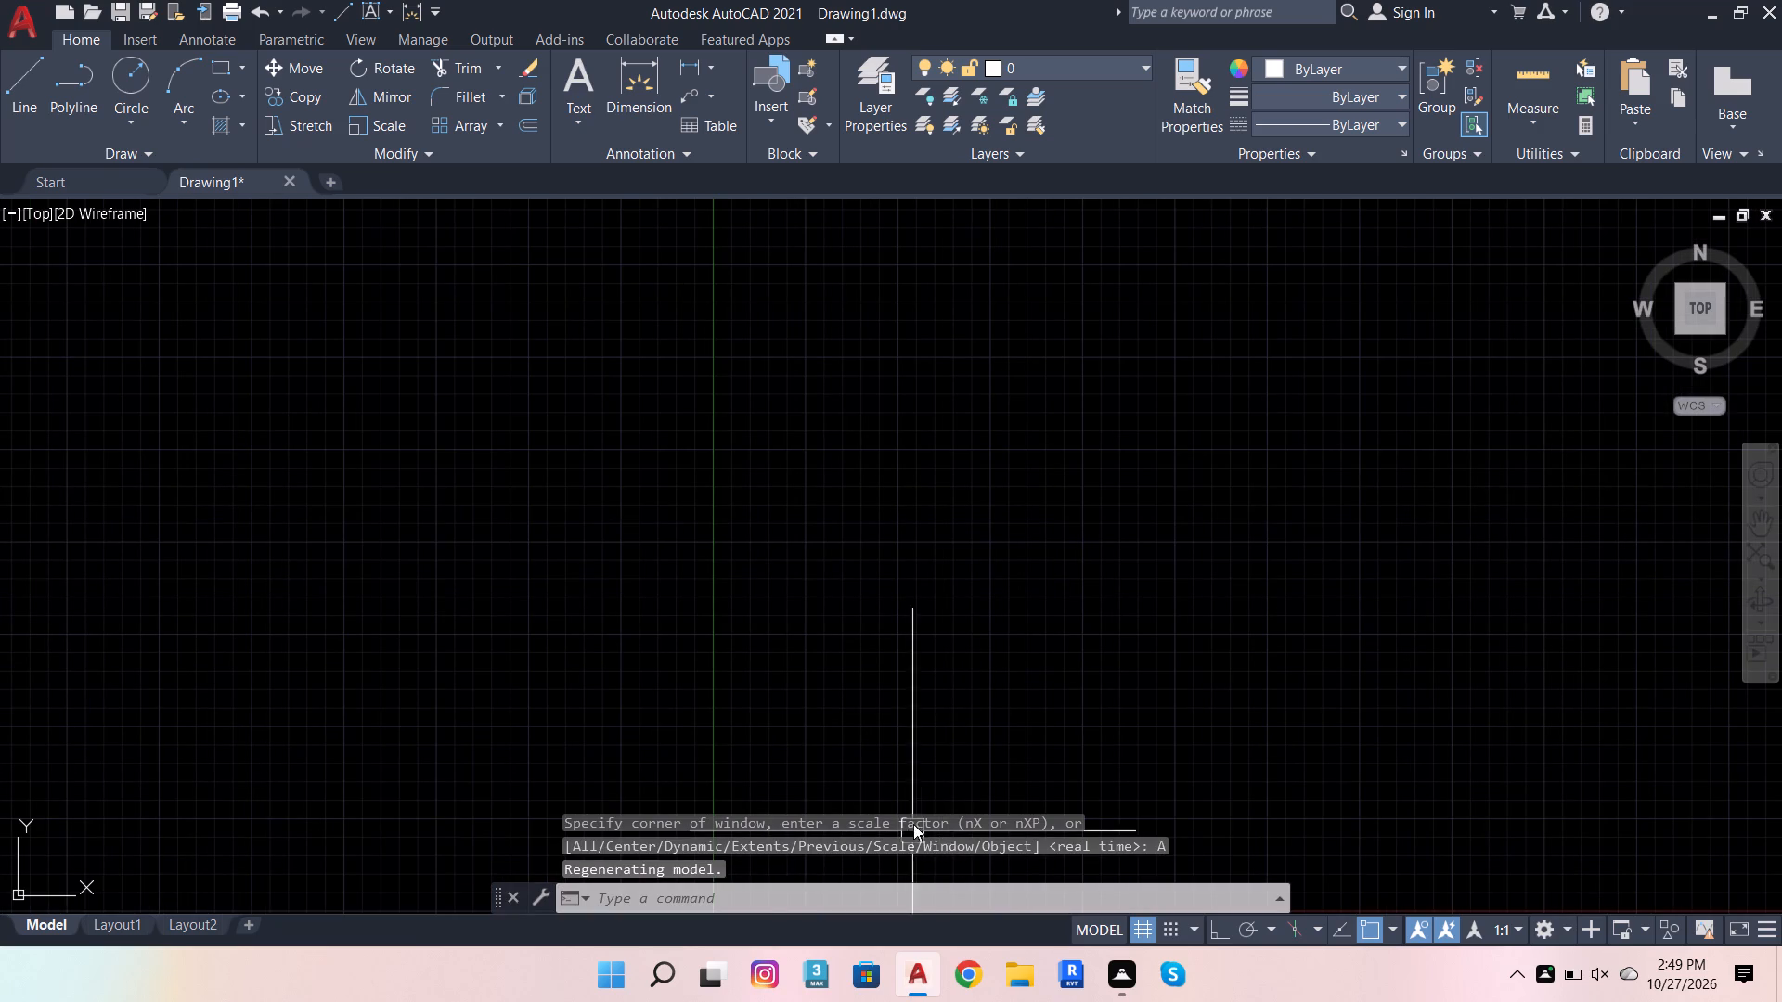
# With Ortho on, draw a closed rectangle of lines 6'6" wide, its far side made of a 2' and a 3" segment.
pyautogui.click(1225, 931)
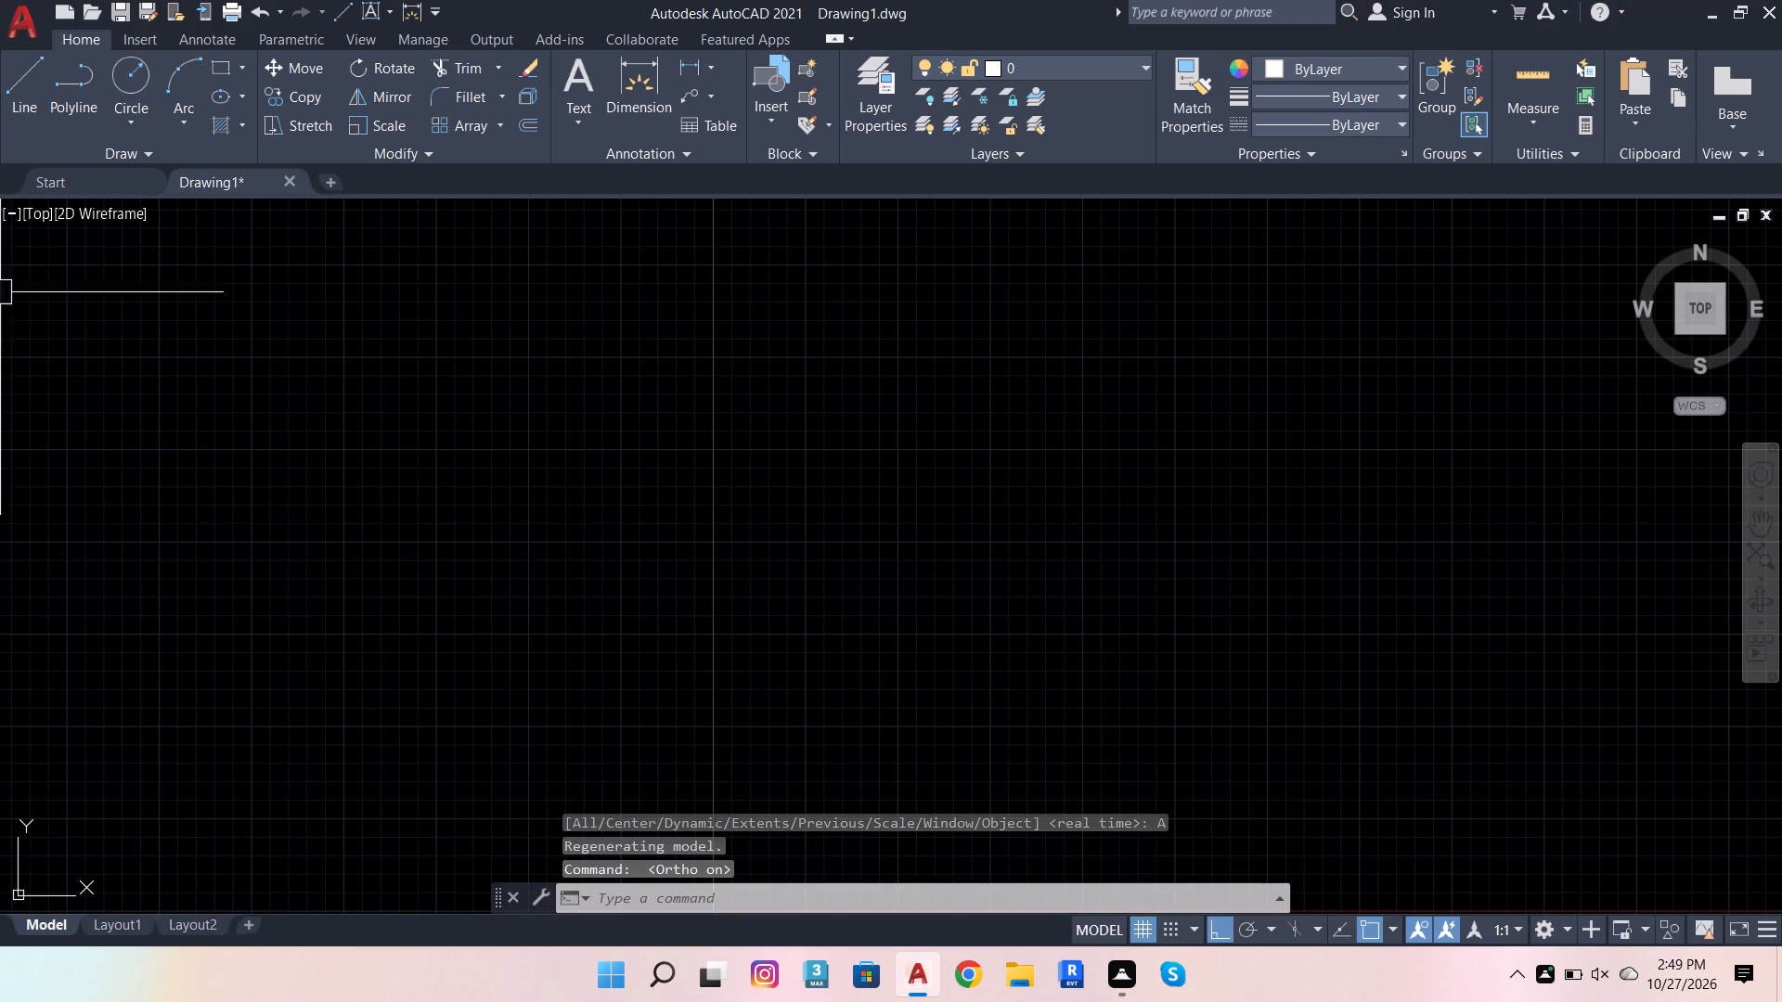
pyautogui.click(12, 86)
pyautogui.scroll(-3, 111, 249)
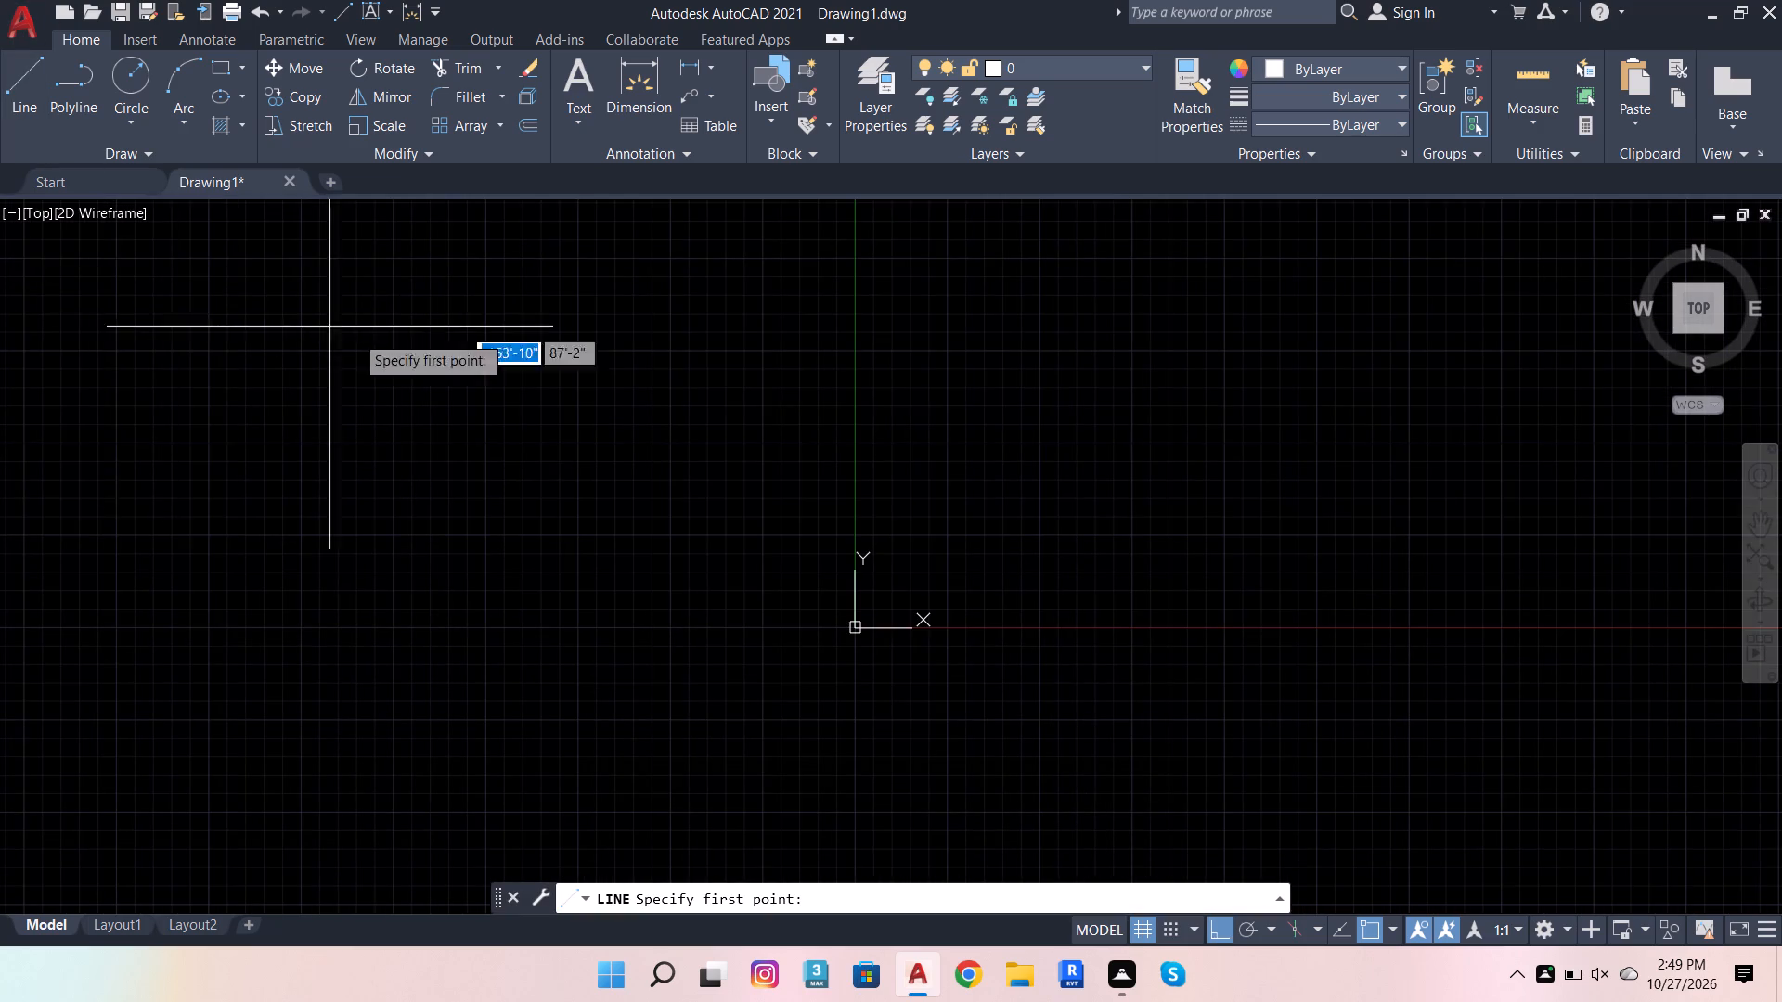
pyautogui.scroll(4, 1112, 417)
pyautogui.click(347, 512)
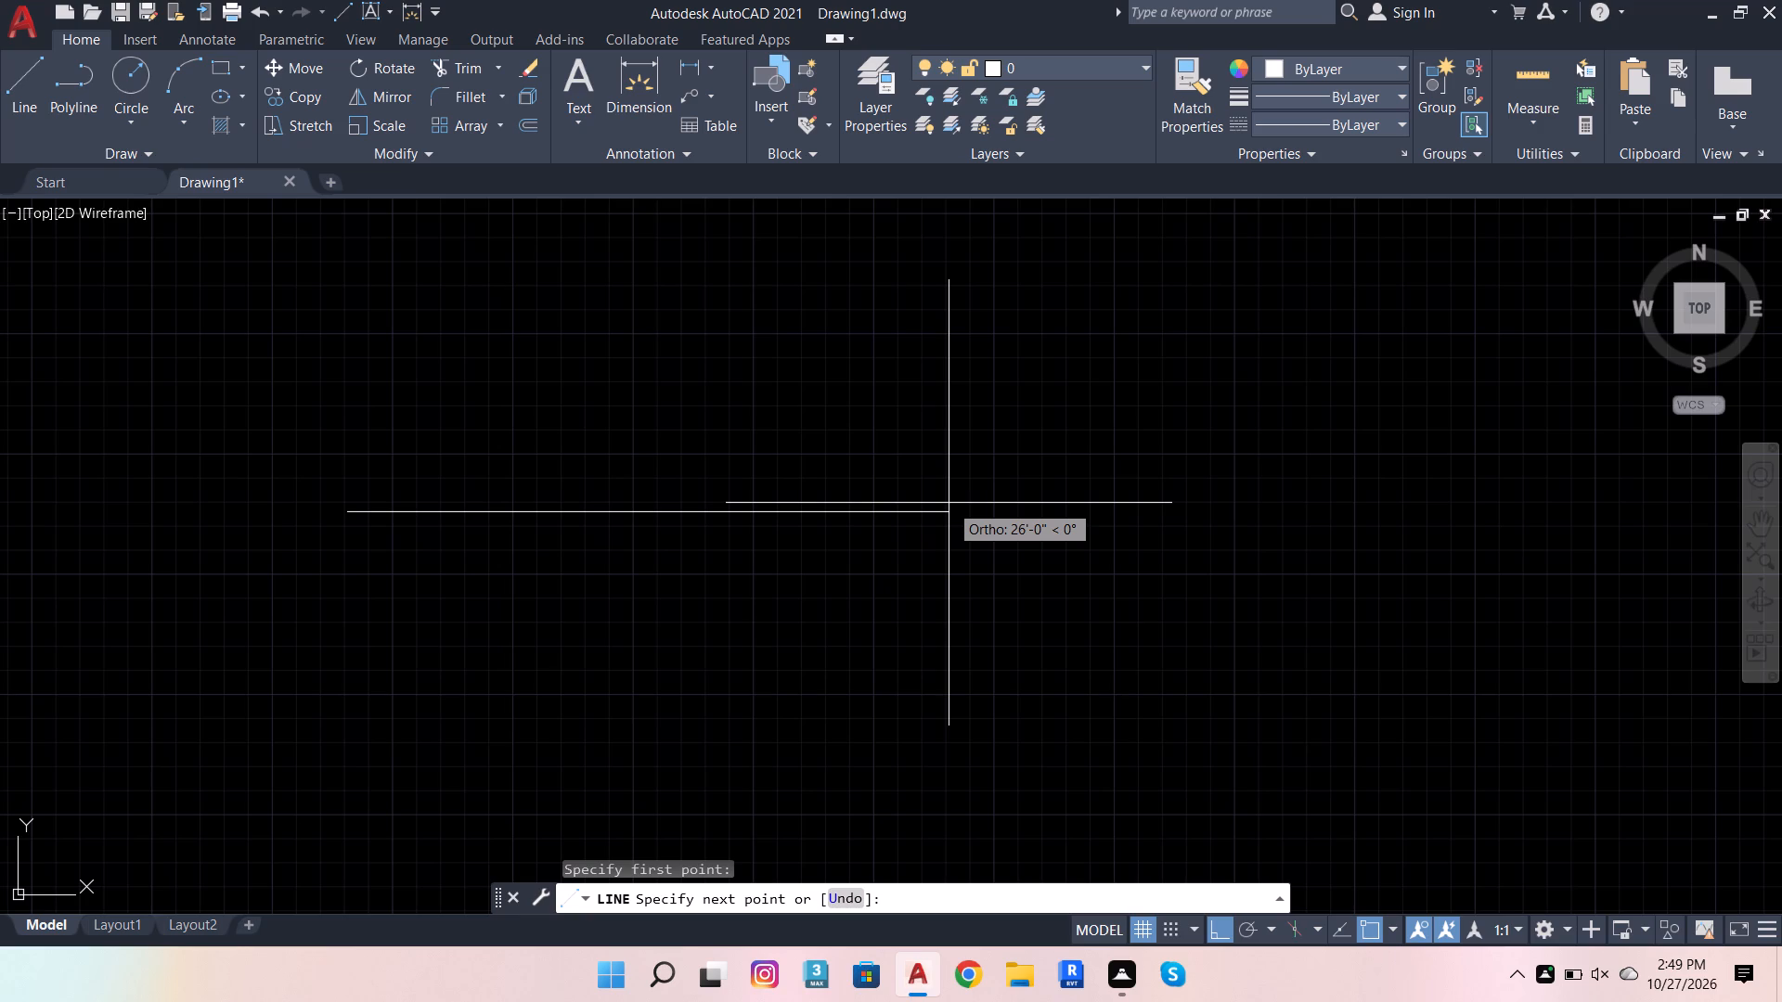
pyautogui.write("6'6")
pyautogui.press('Return')
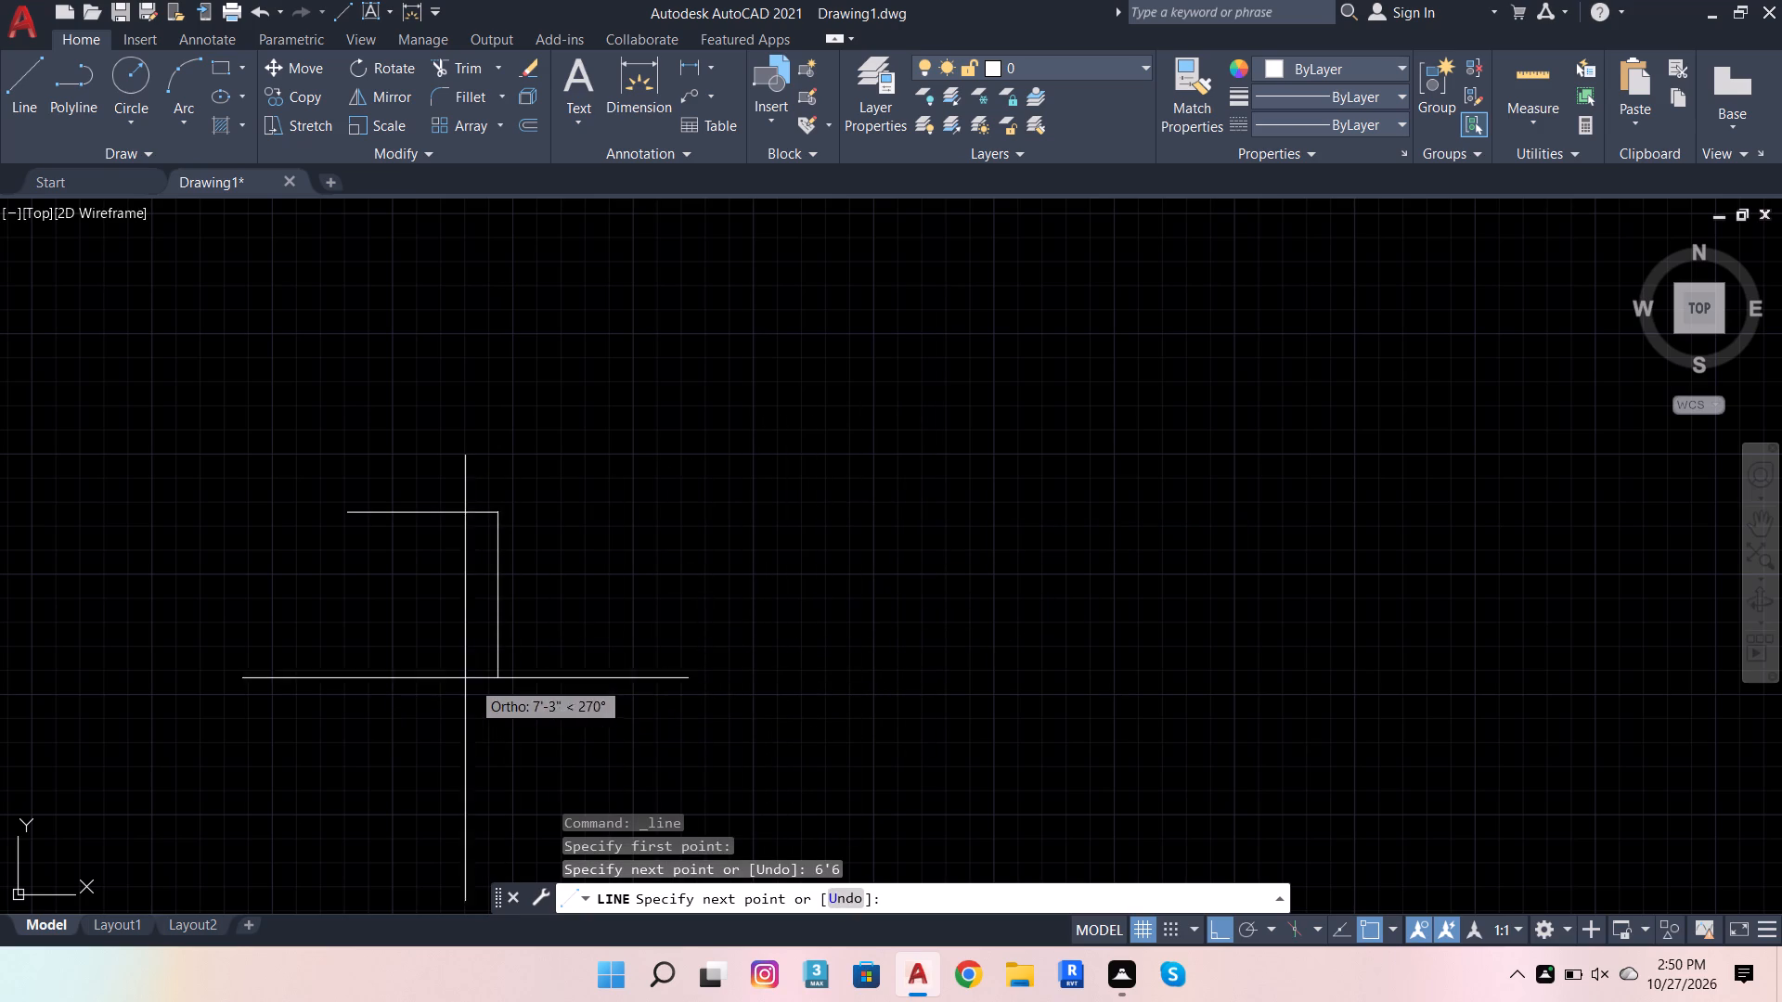
pyautogui.write("2'")
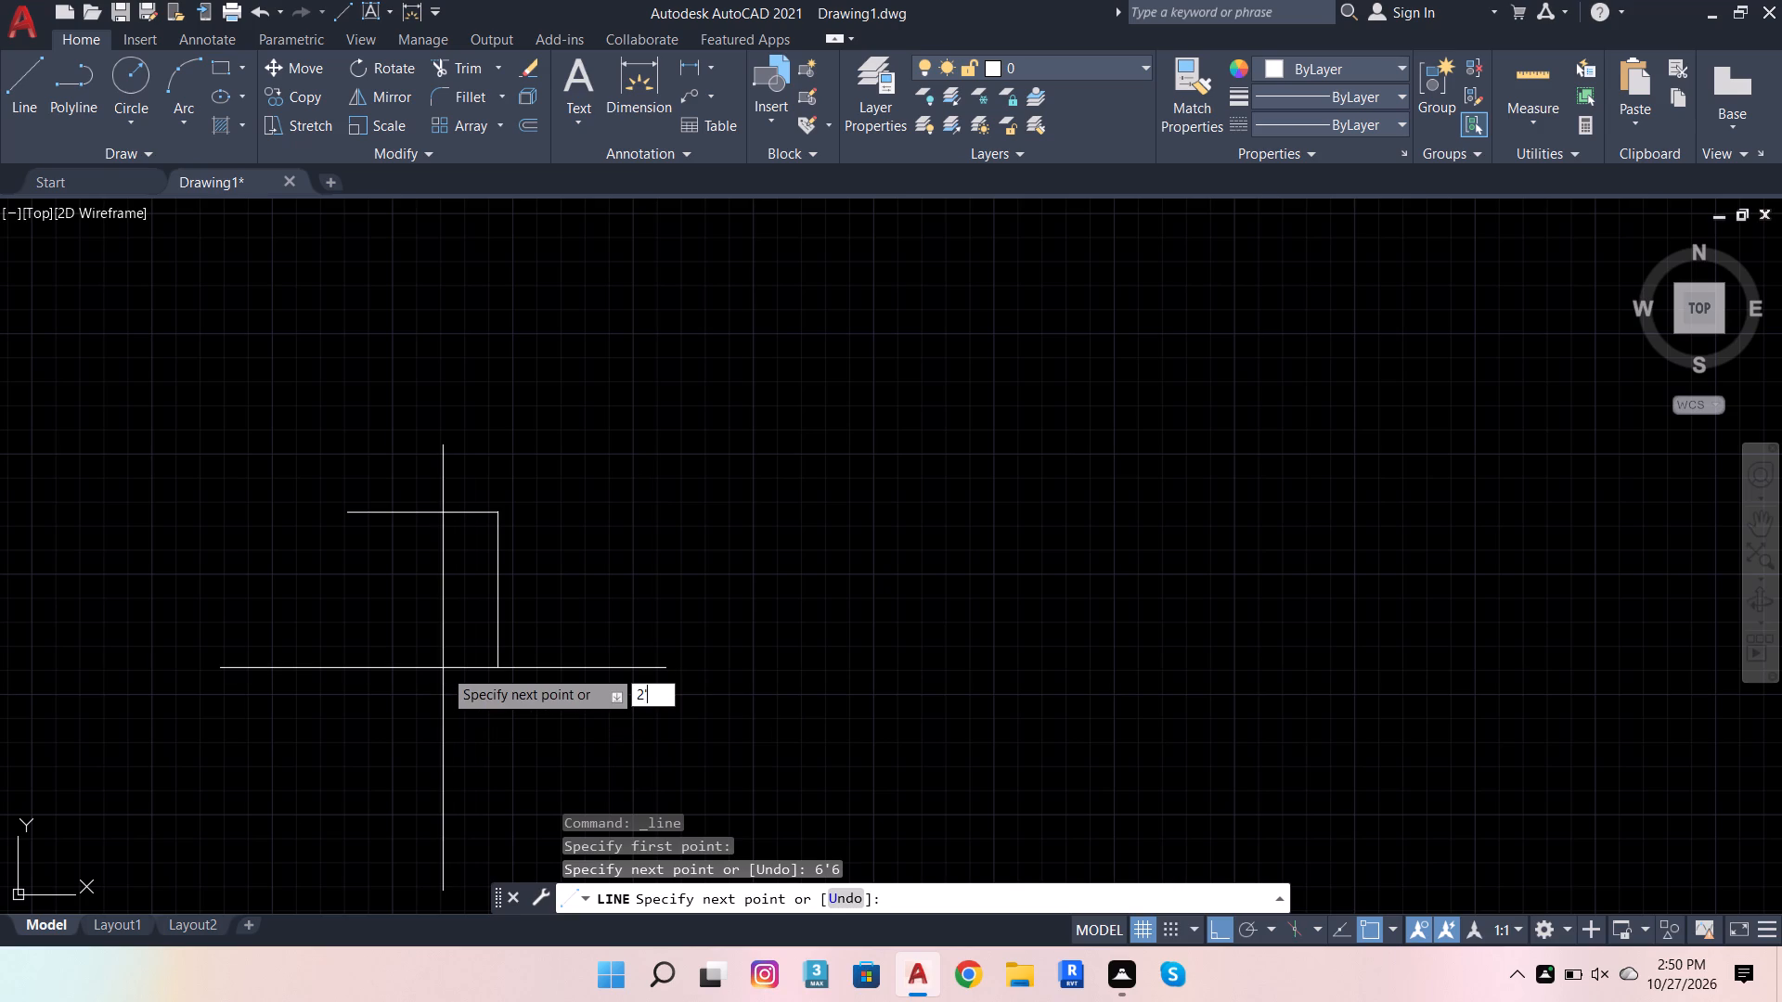
pyautogui.press('Return')
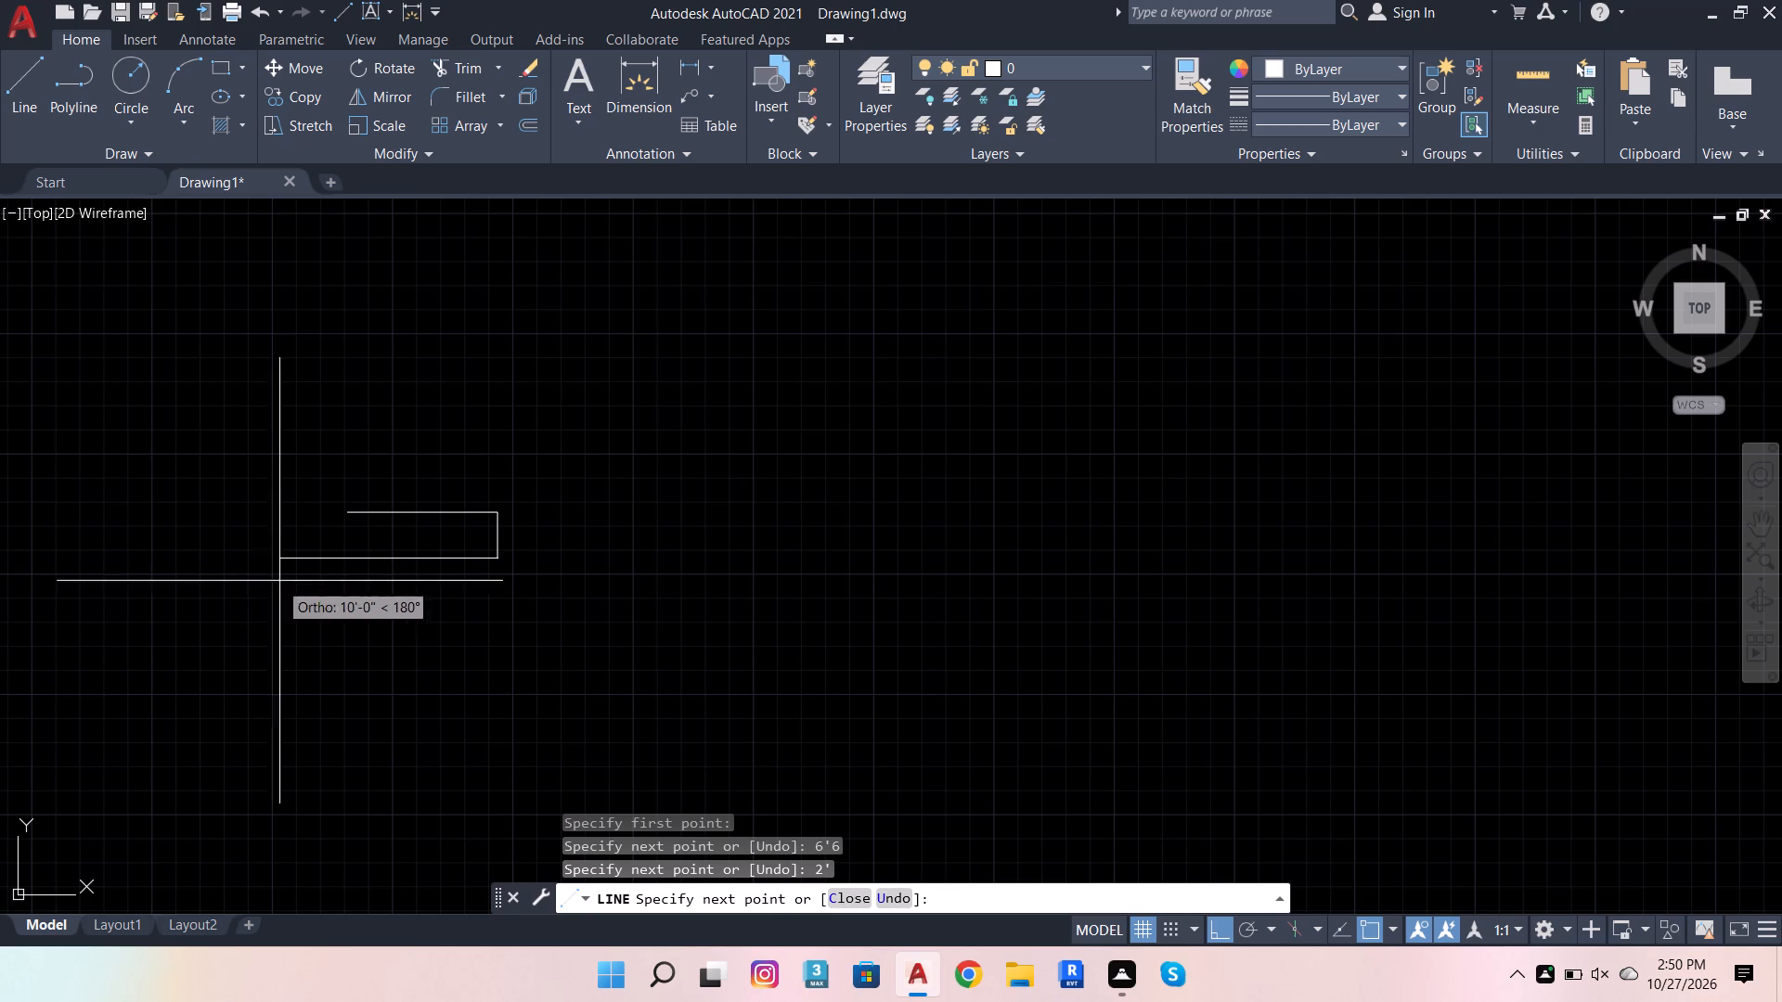
pyautogui.press('3')
pyautogui.press('Return')
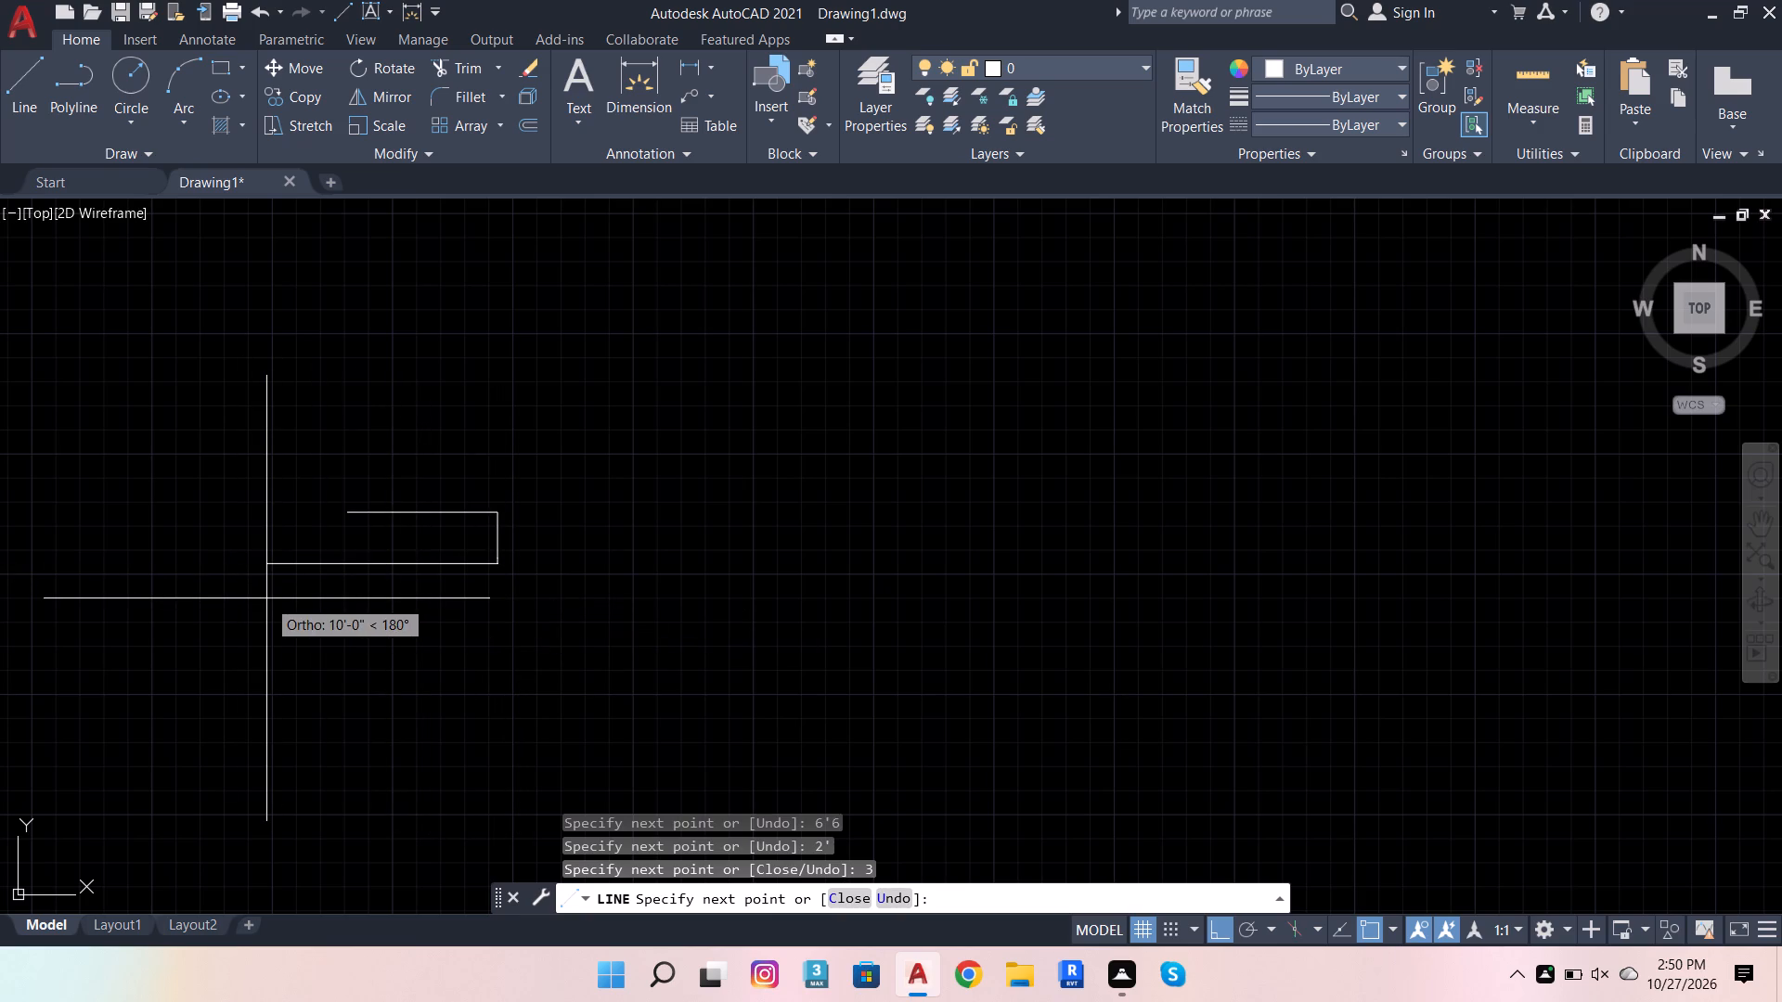
pyautogui.write("6'6")
pyautogui.press('Return')
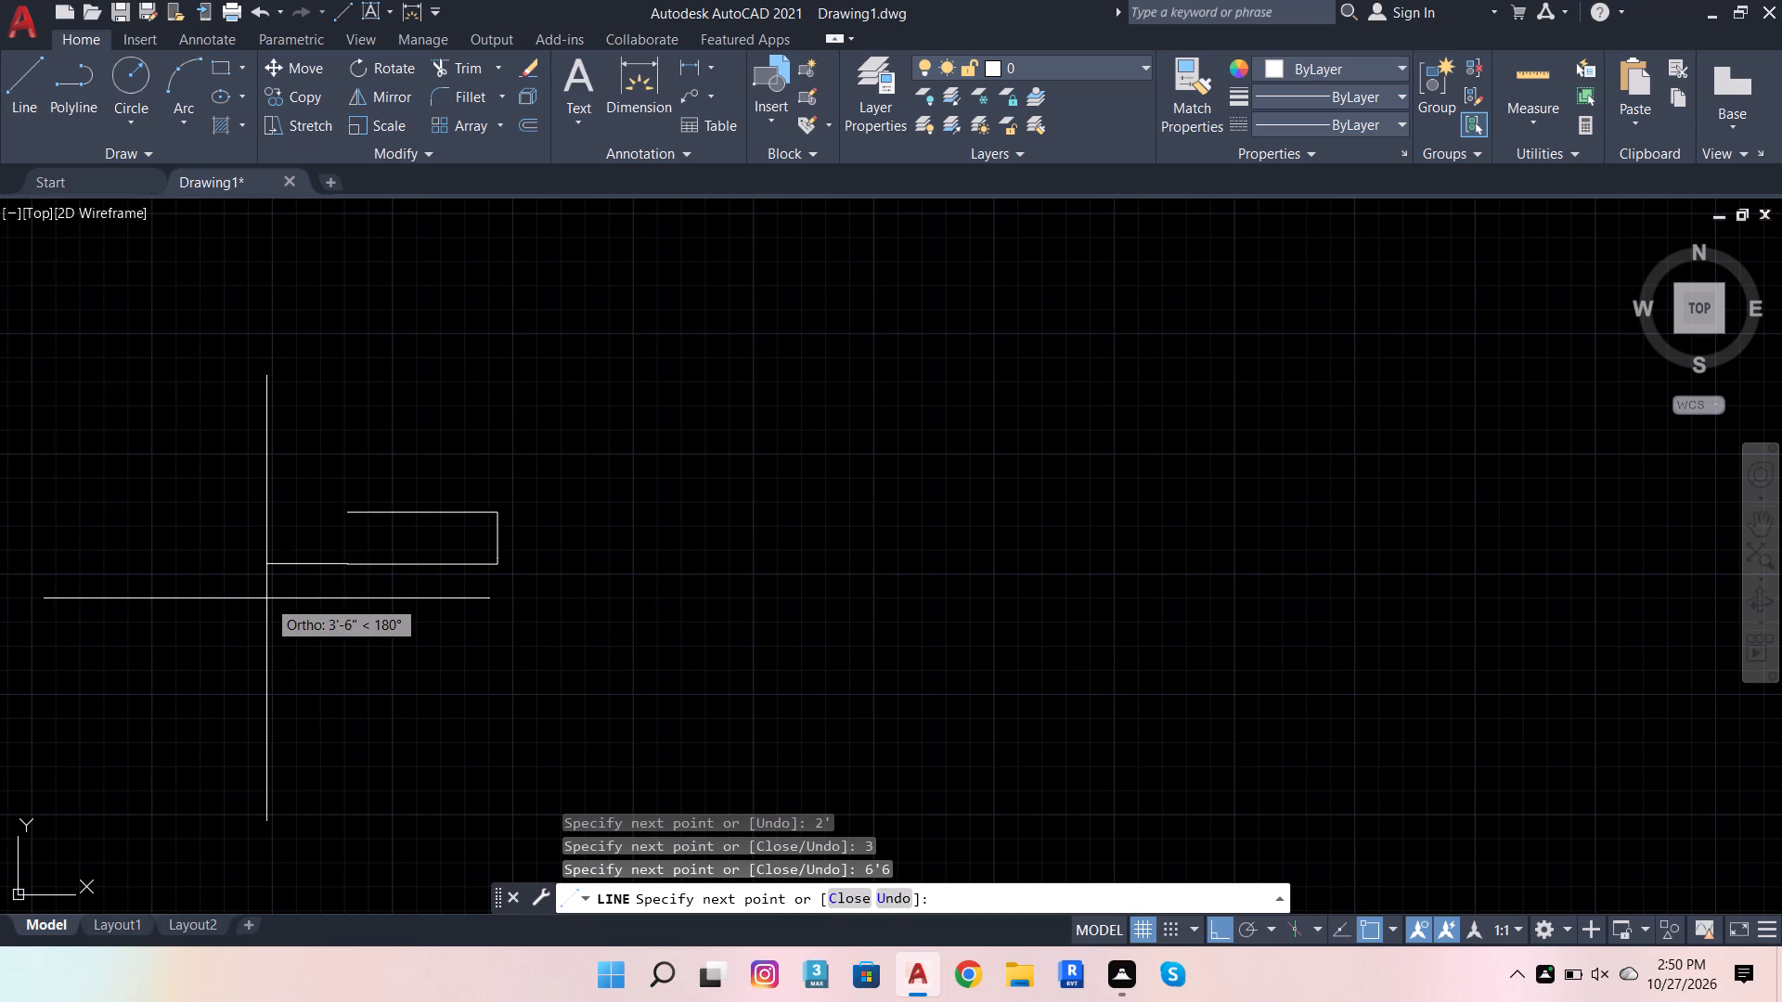
pyautogui.click(341, 516)
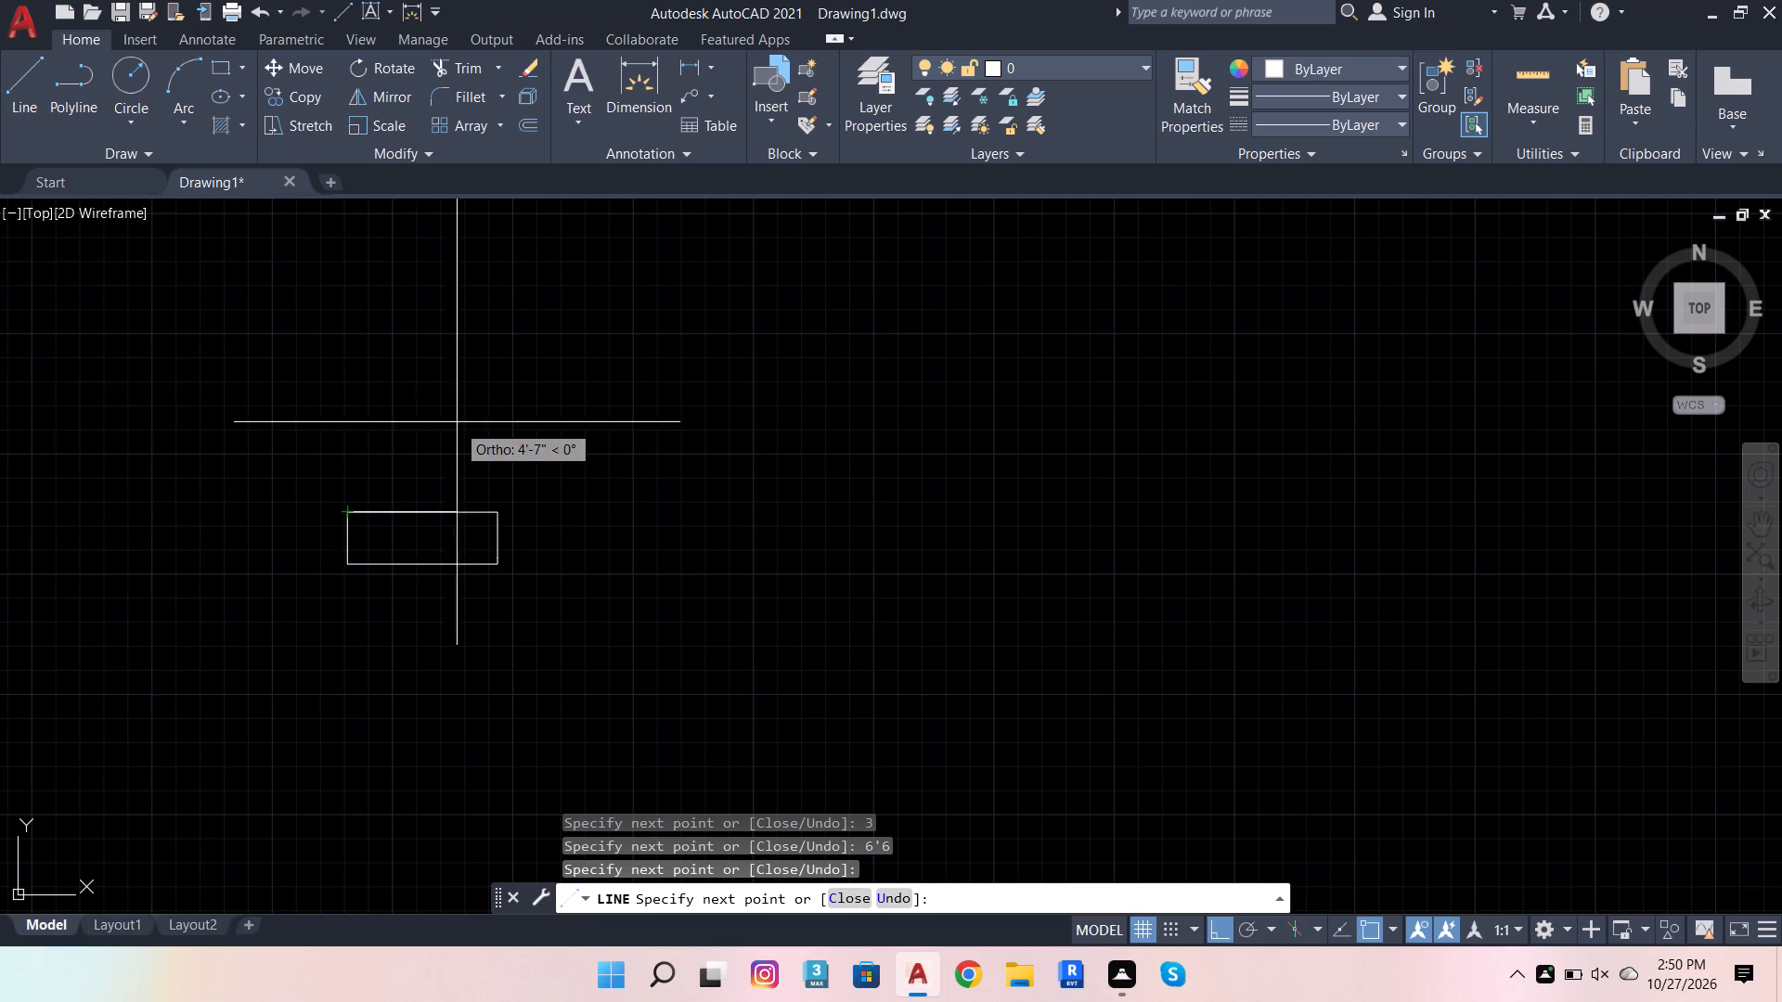
pyautogui.press('space')
# Draw a horizontal line from the joint 3" above the rectangle's lower right corner across and past its left side.
pyautogui.scroll(4, 489, 559)
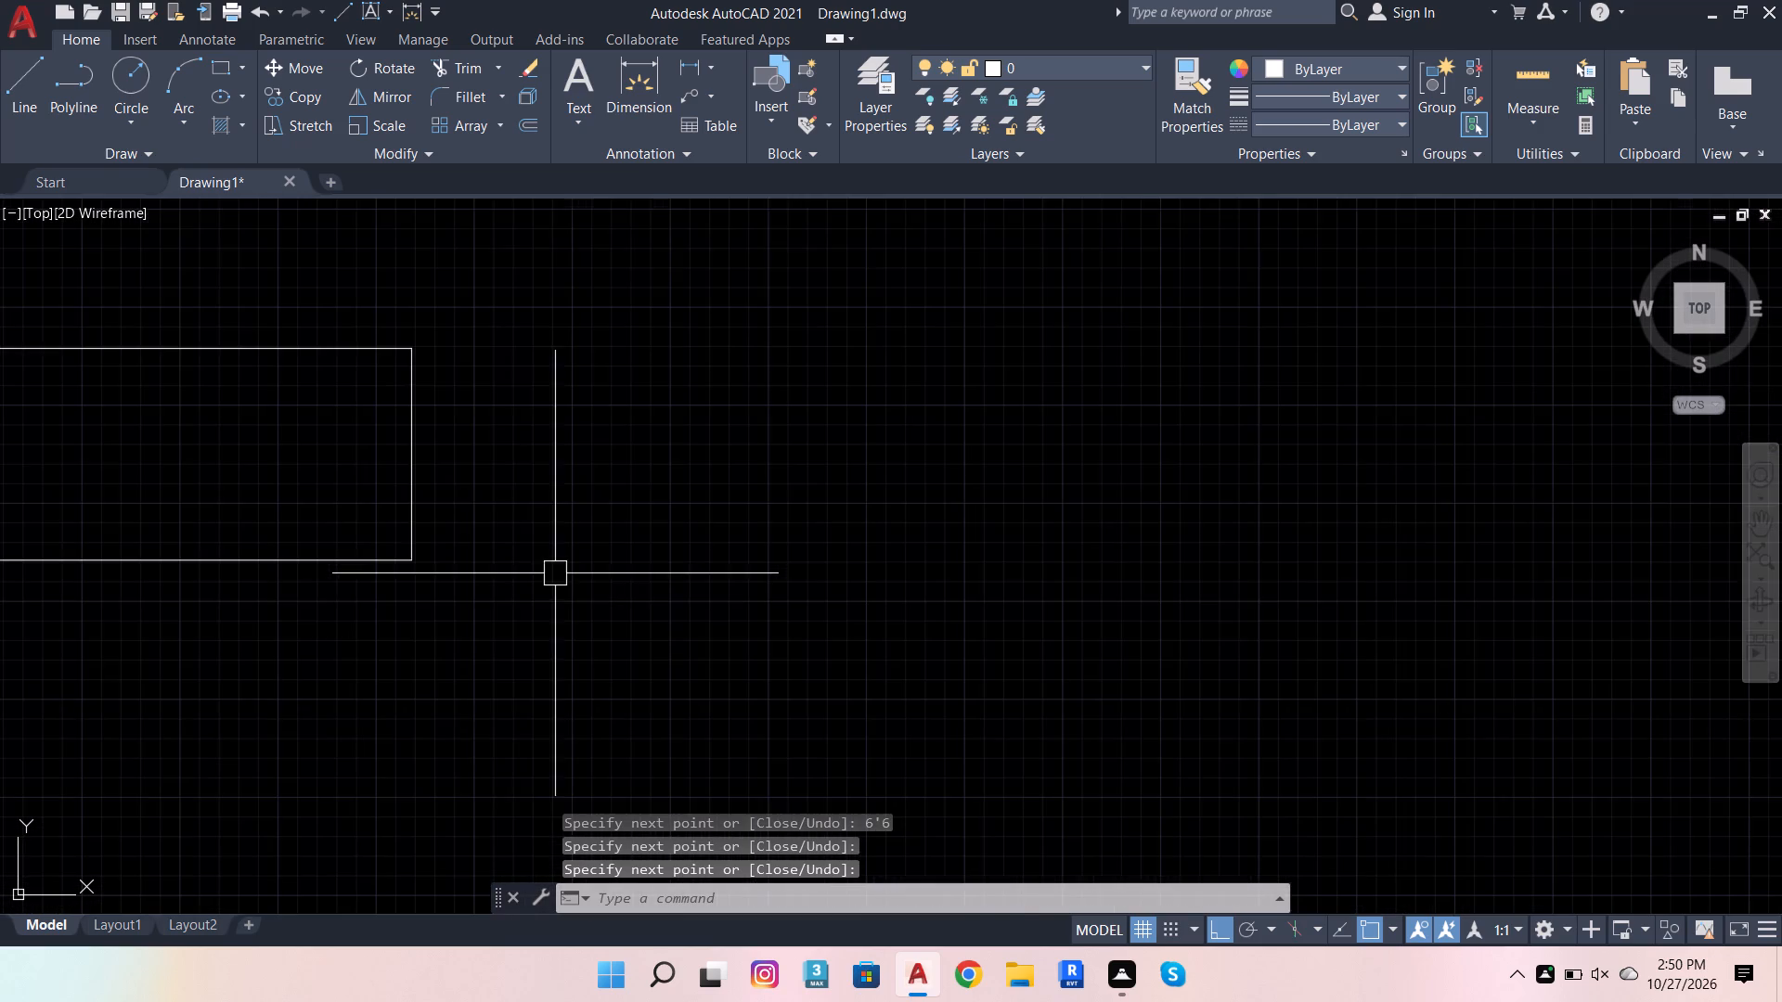
pyautogui.press('space')
pyautogui.click(413, 534)
pyautogui.scroll(-3, 502, 519)
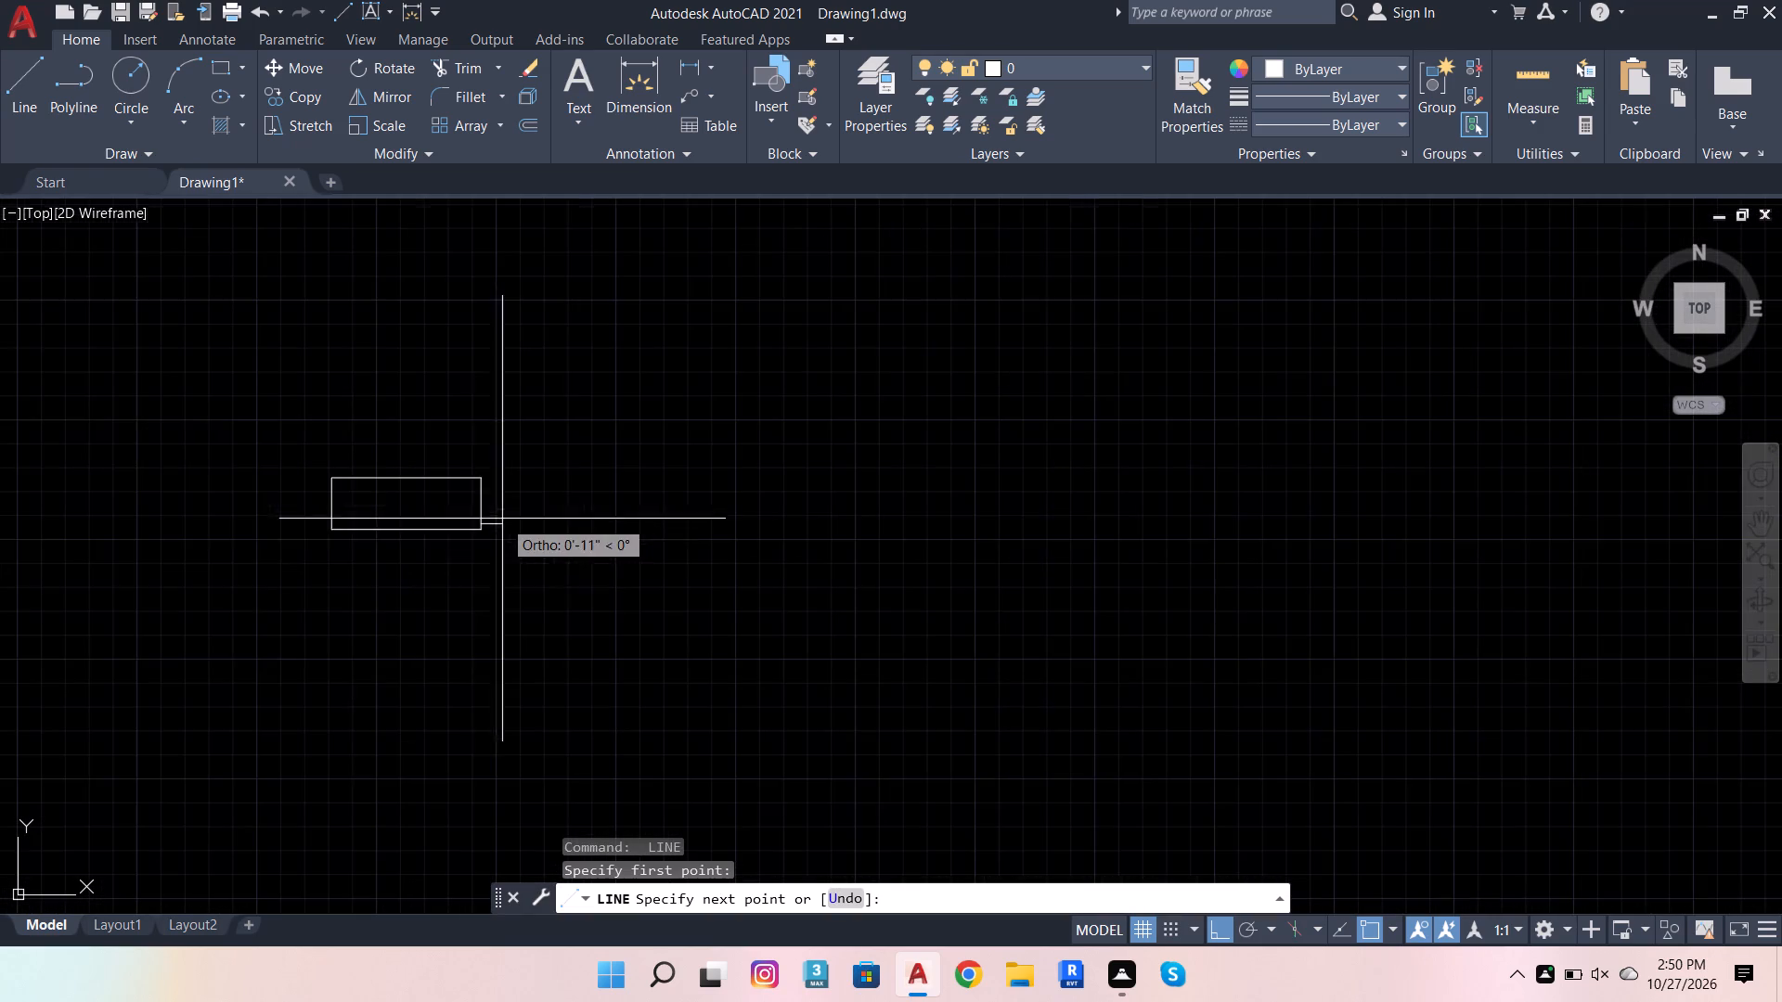
pyautogui.scroll(2, 195, 578)
pyautogui.click(419, 505)
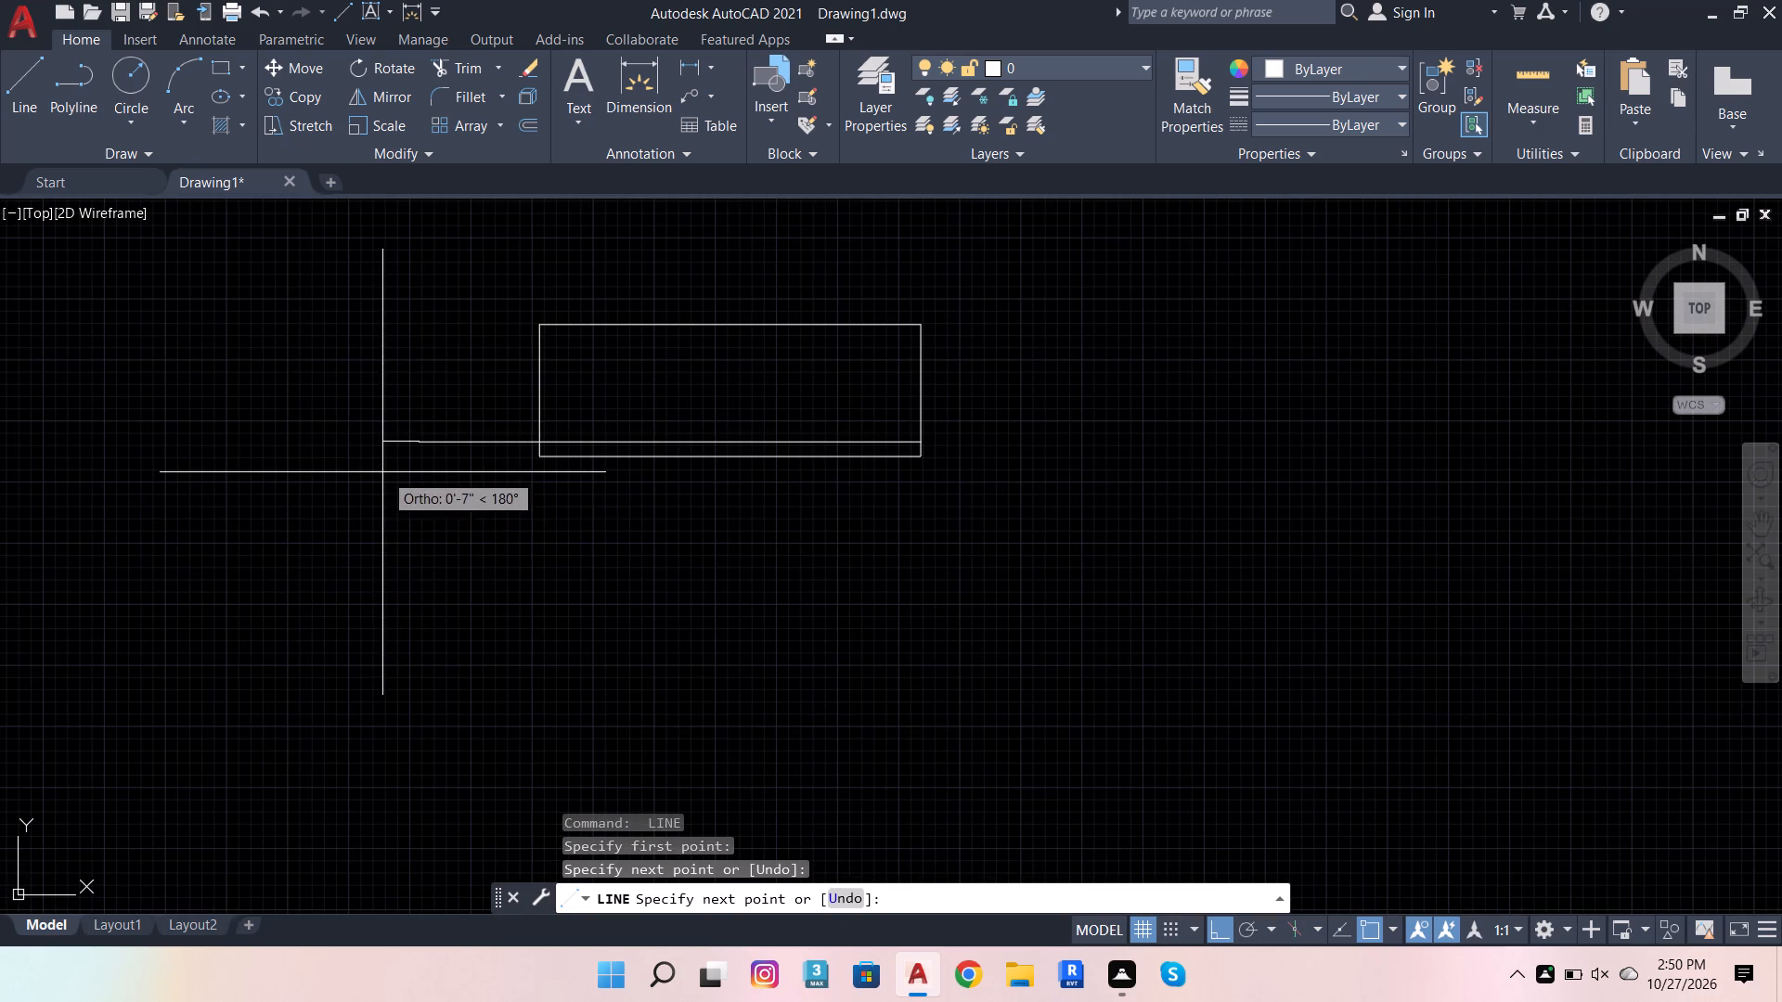
pyautogui.press('space')
# Fillet the corner between the inner horizontal line and the rectangle's left side with a 4" radius, in Multiple mode.
pyautogui.click(448, 93)
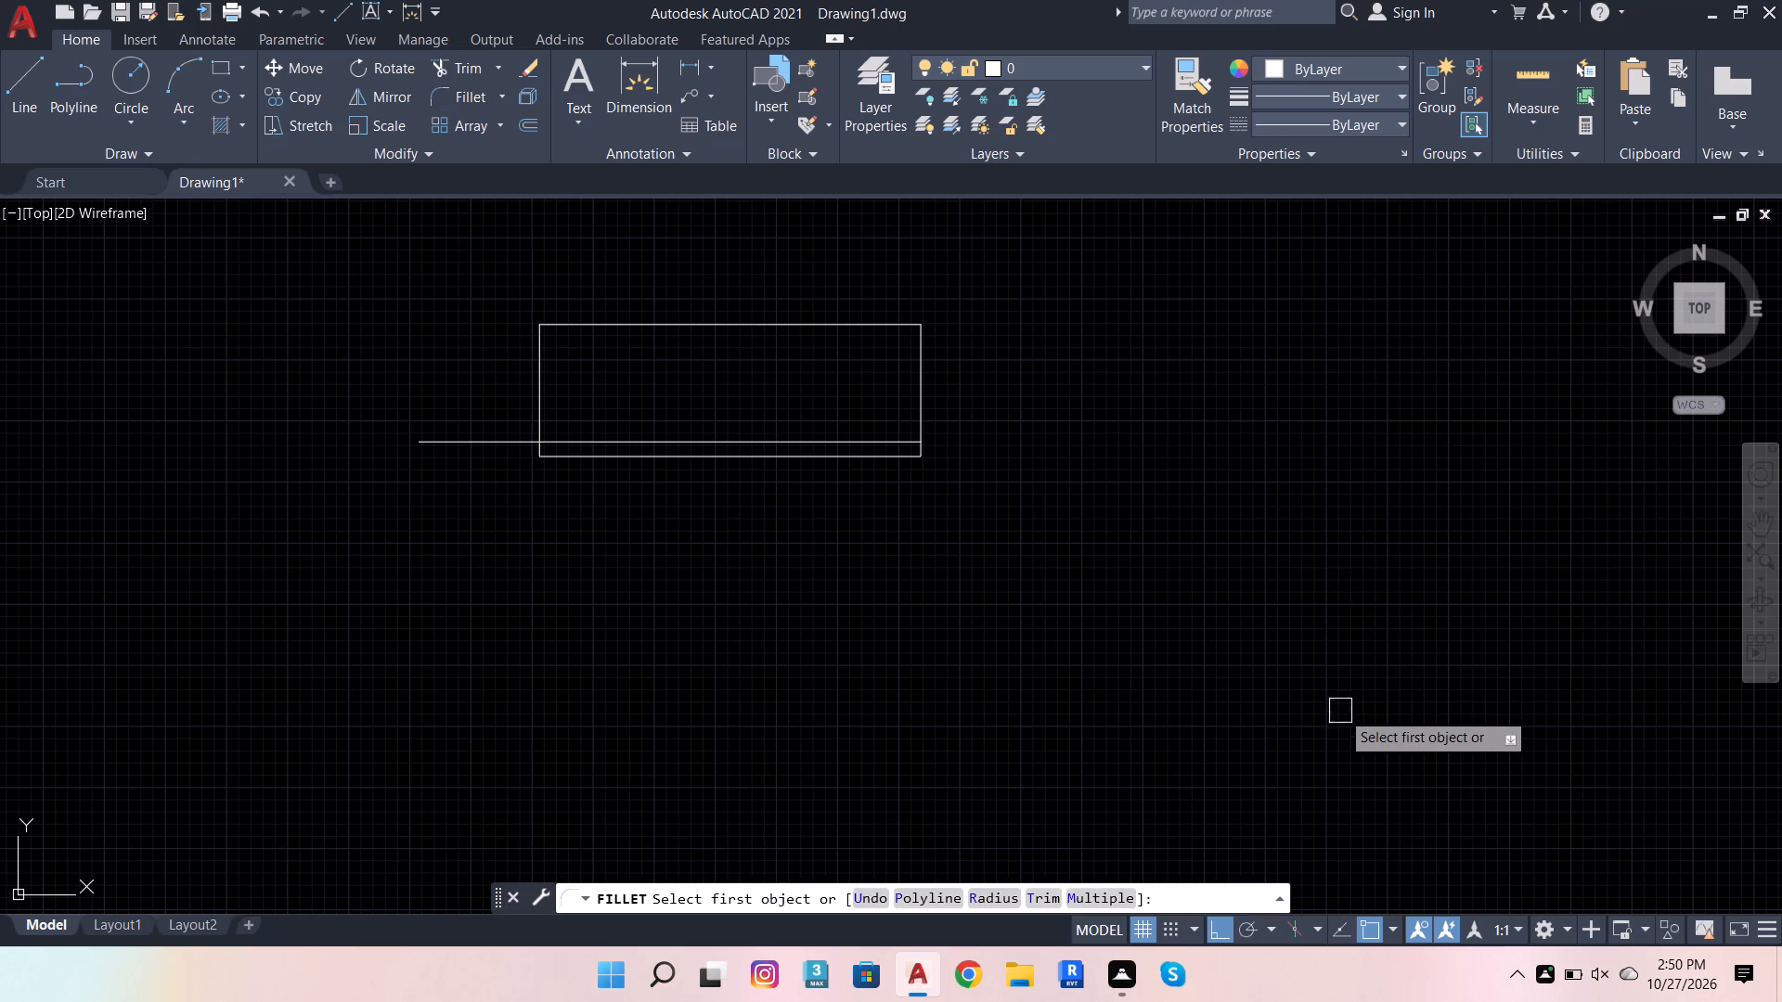
pyautogui.click(988, 888)
pyautogui.click(995, 905)
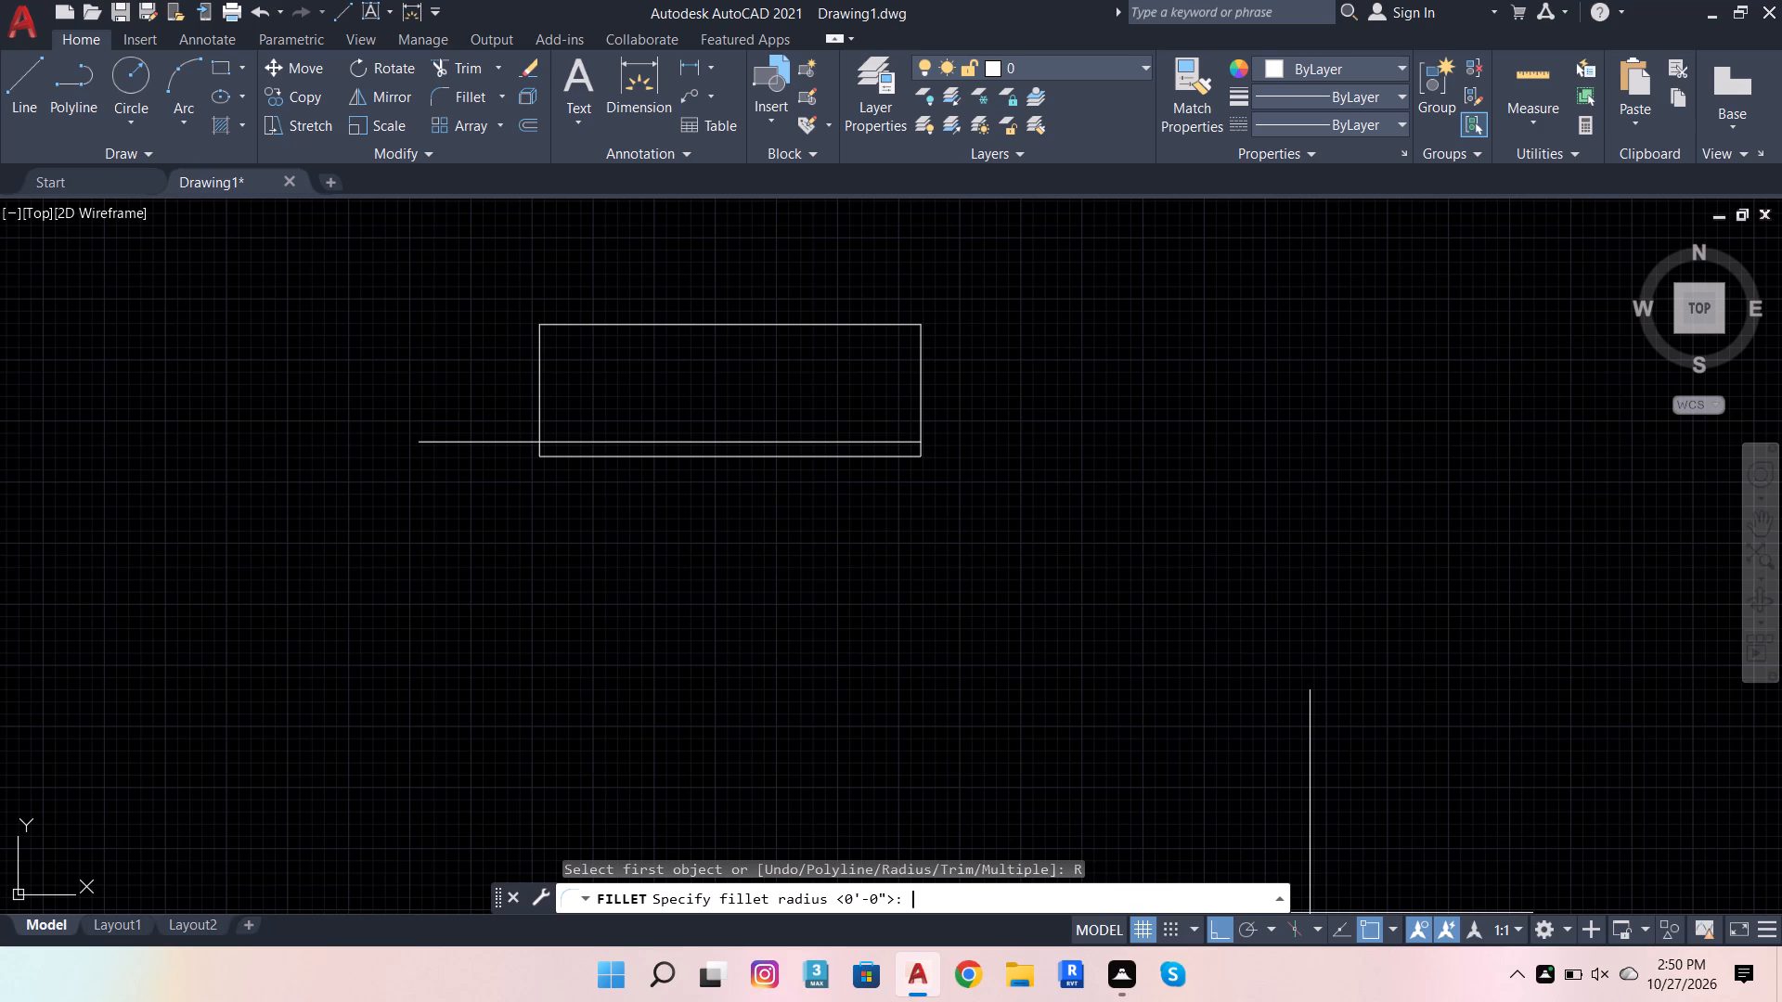
pyautogui.press('4')
pyautogui.press('Return')
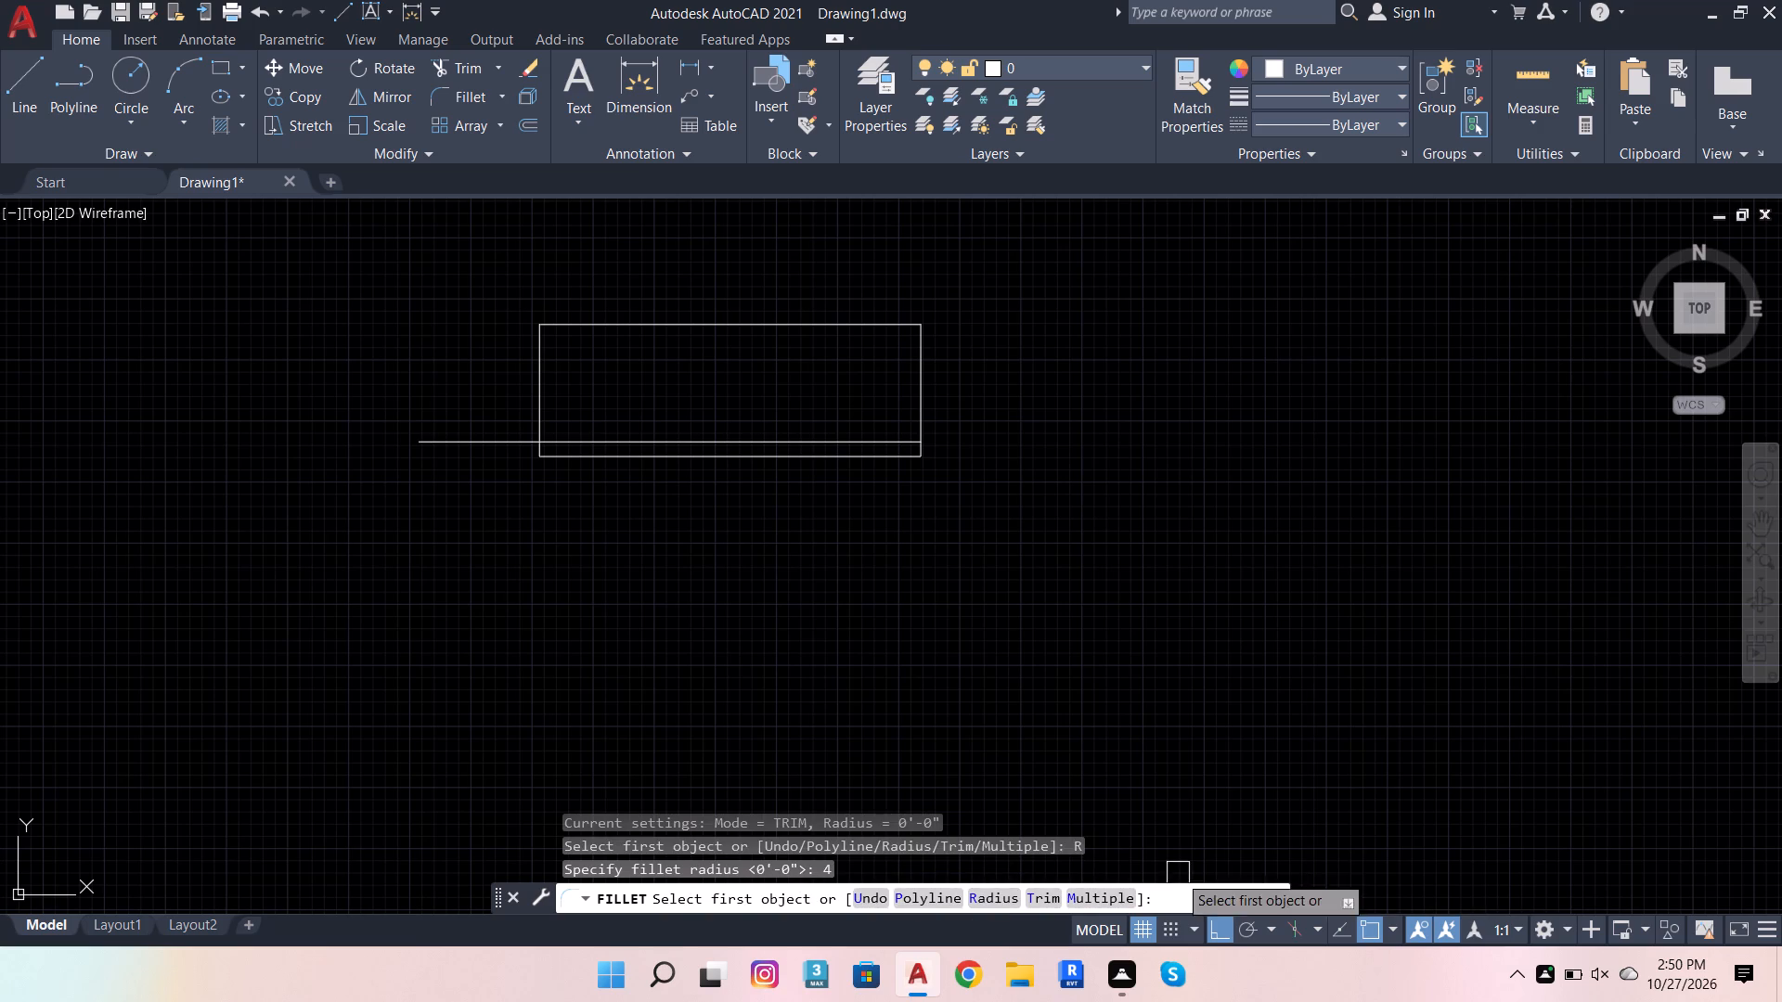
pyautogui.click(1094, 890)
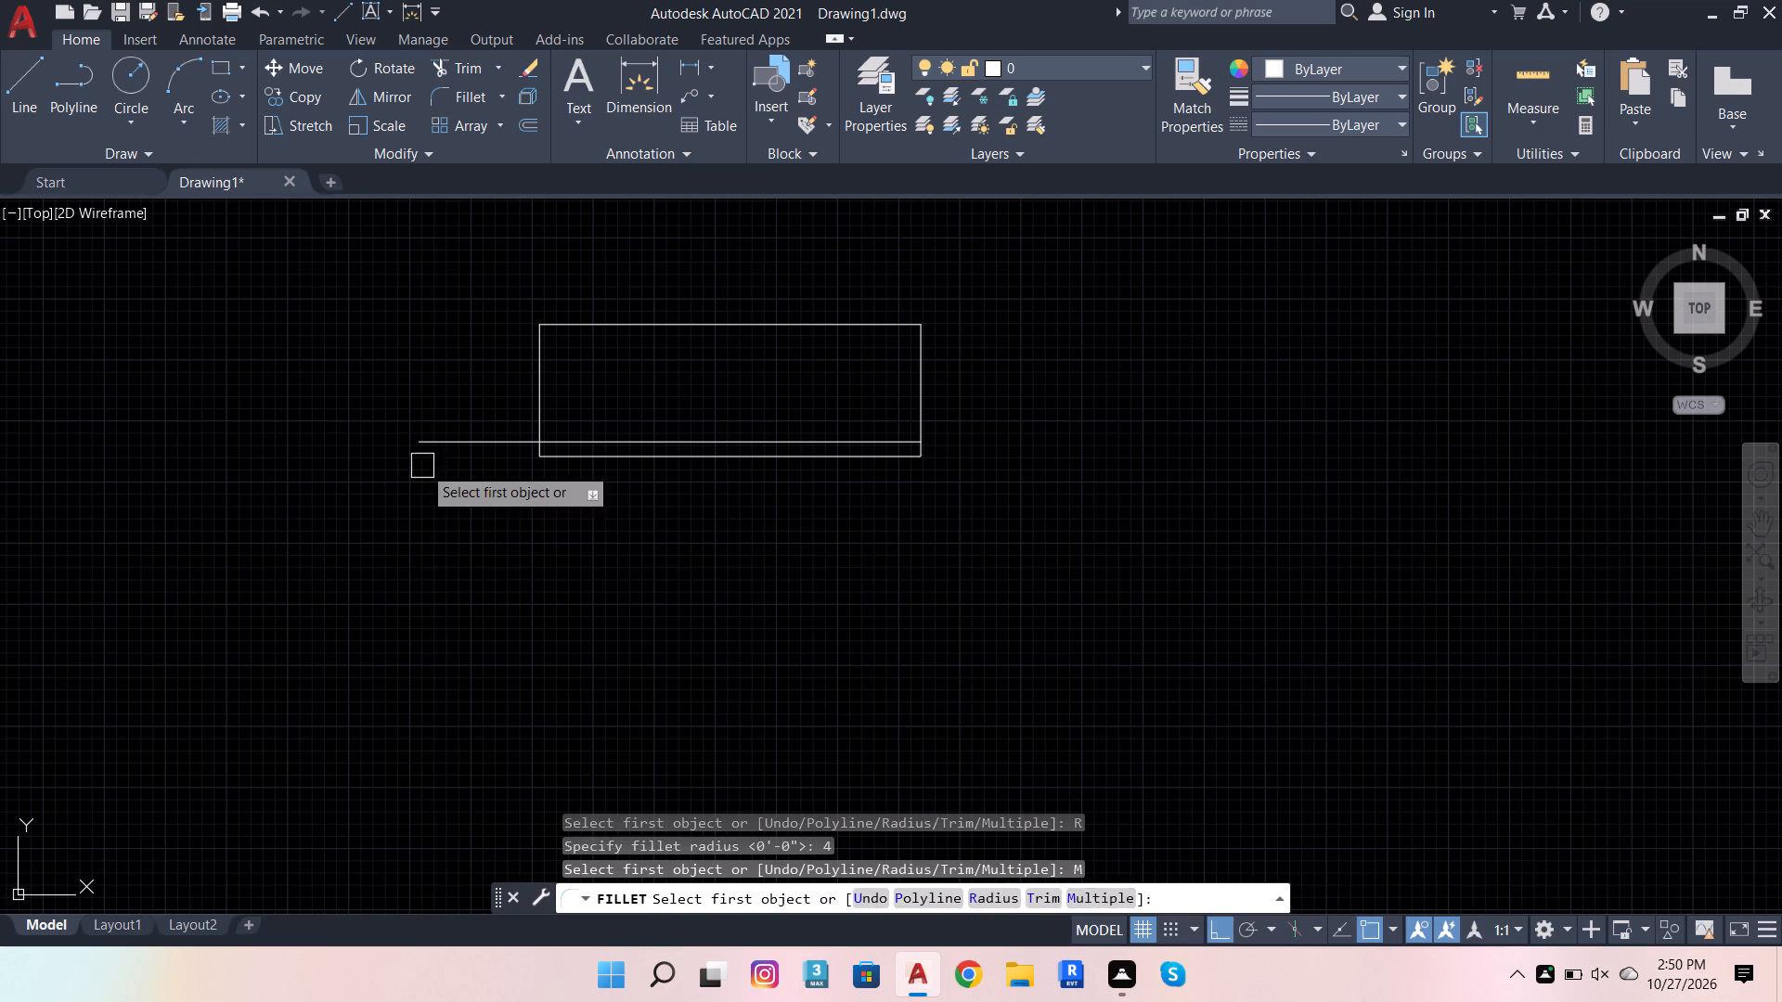
pyautogui.scroll(2, 552, 430)
pyautogui.click(577, 454)
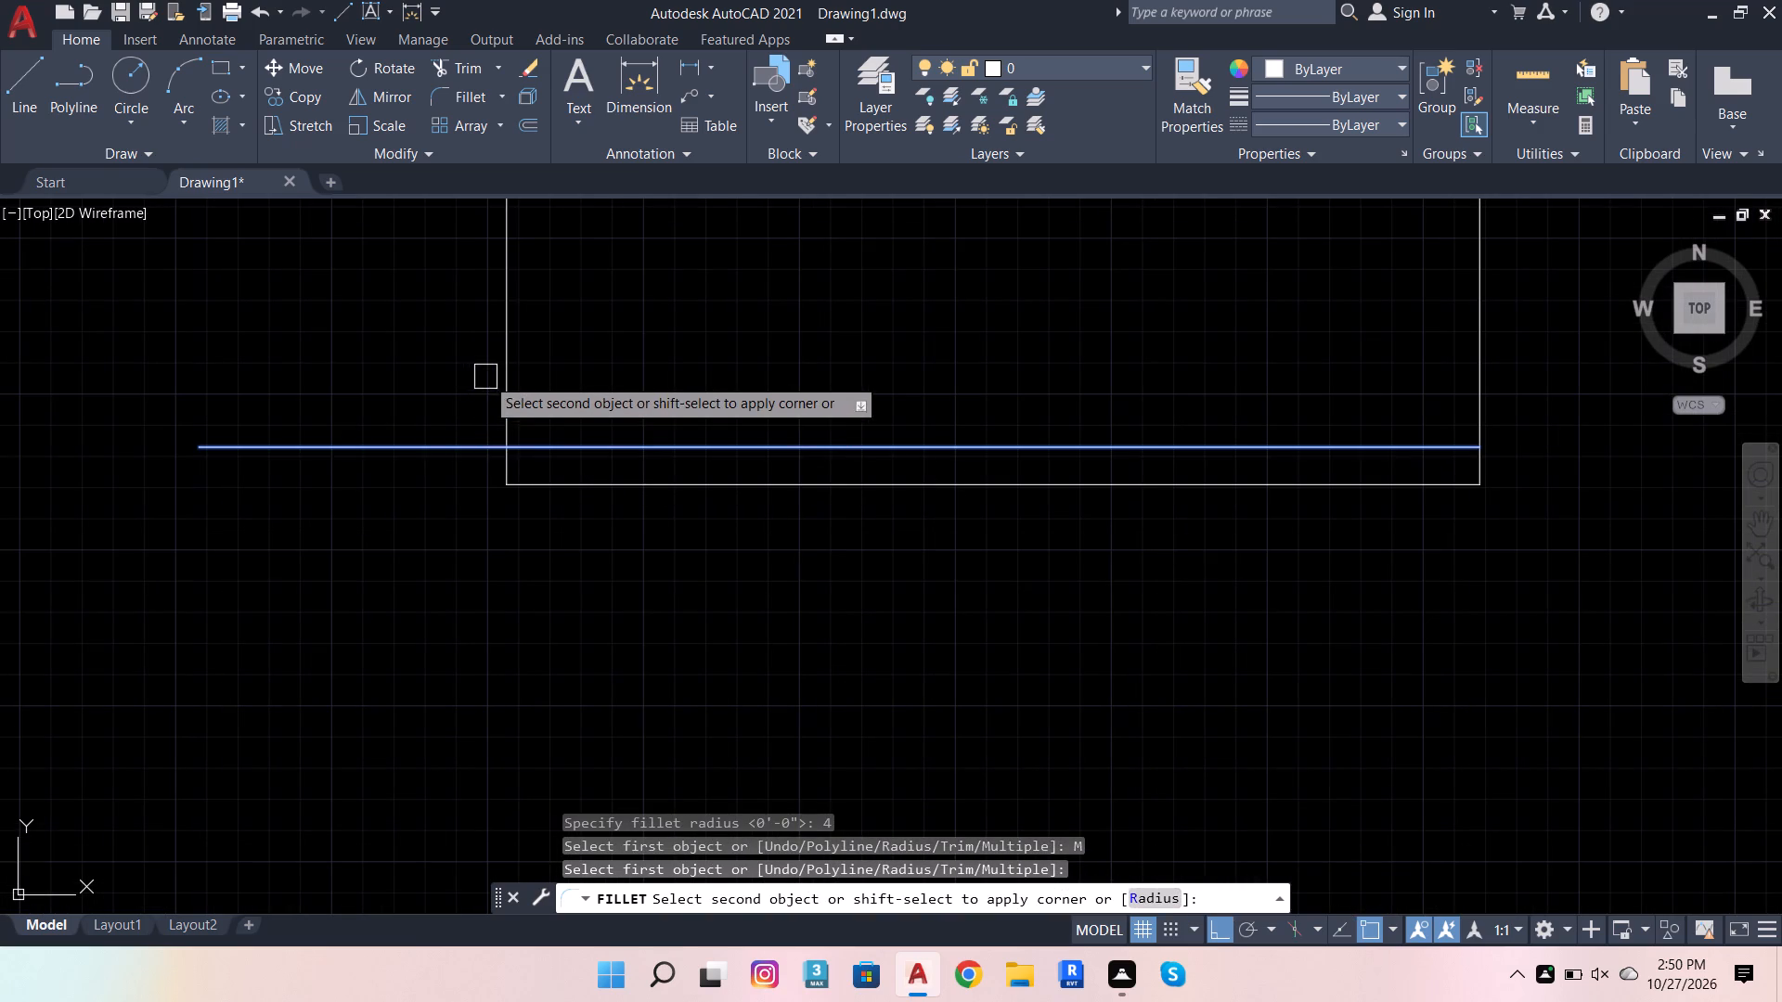
pyautogui.click(500, 373)
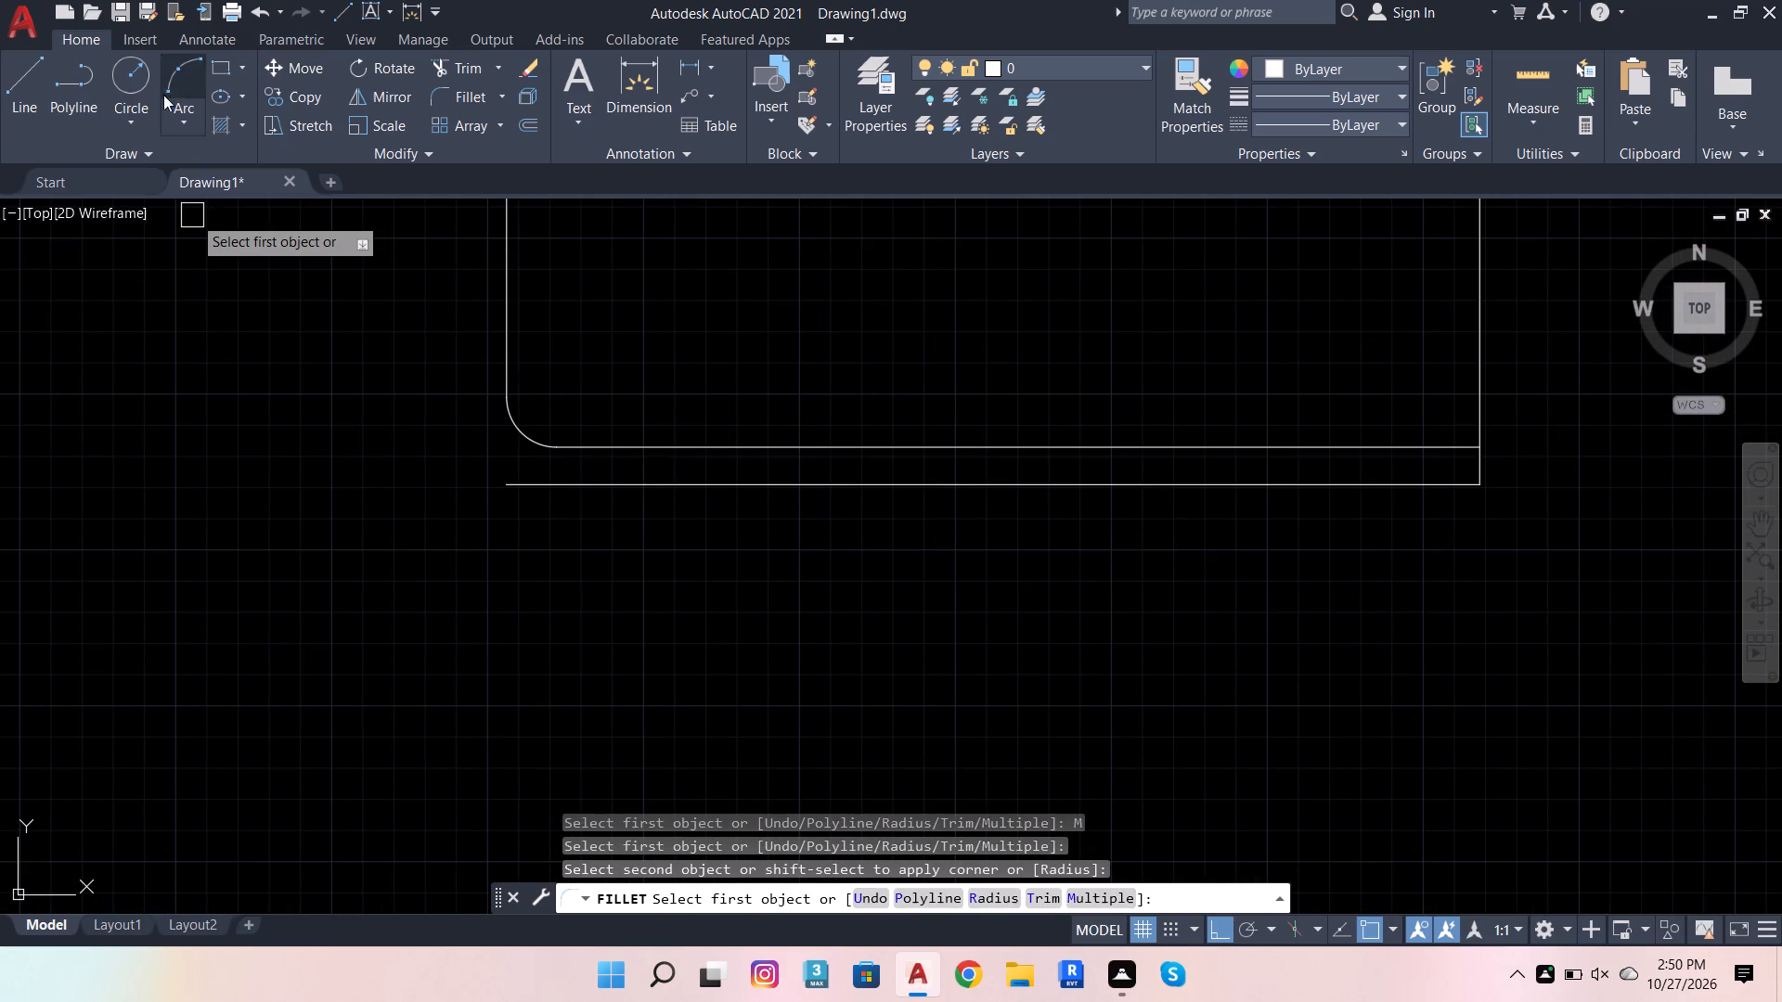
# Draw a vertical line from the left end of the rectangle's bottom line up to the start of the fillet on the left side.
pyautogui.click(22, 93)
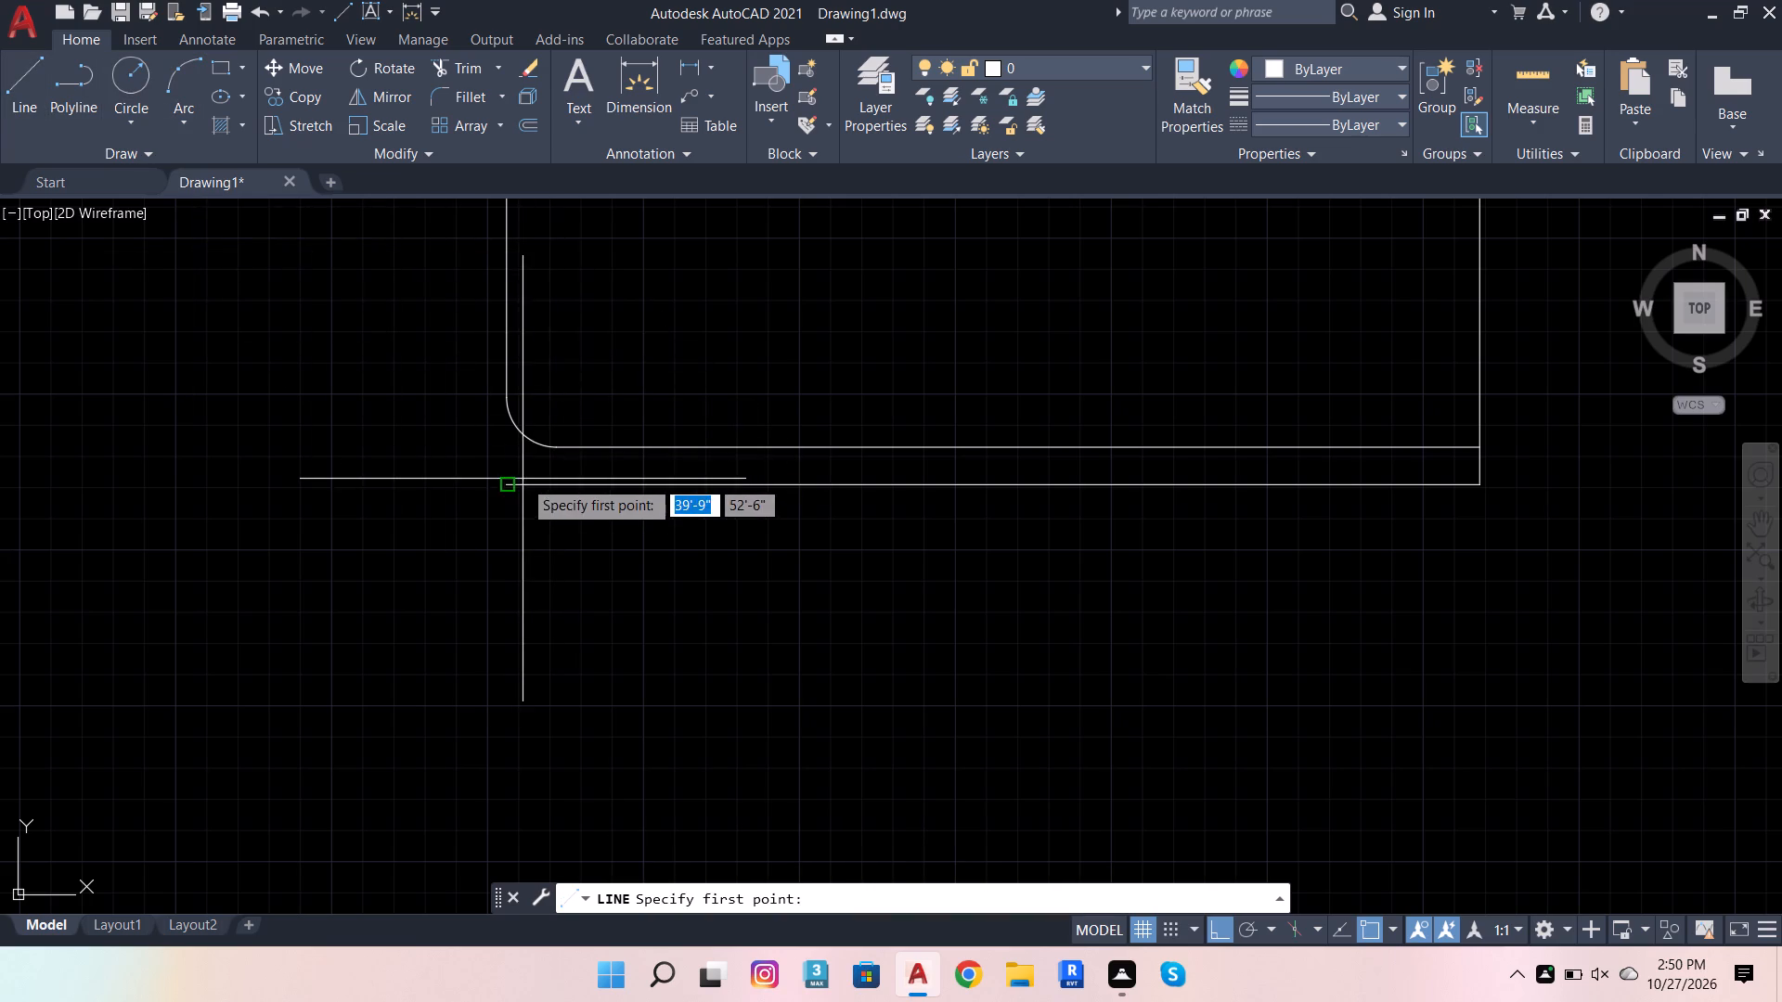
pyautogui.click(523, 479)
pyautogui.click(508, 391)
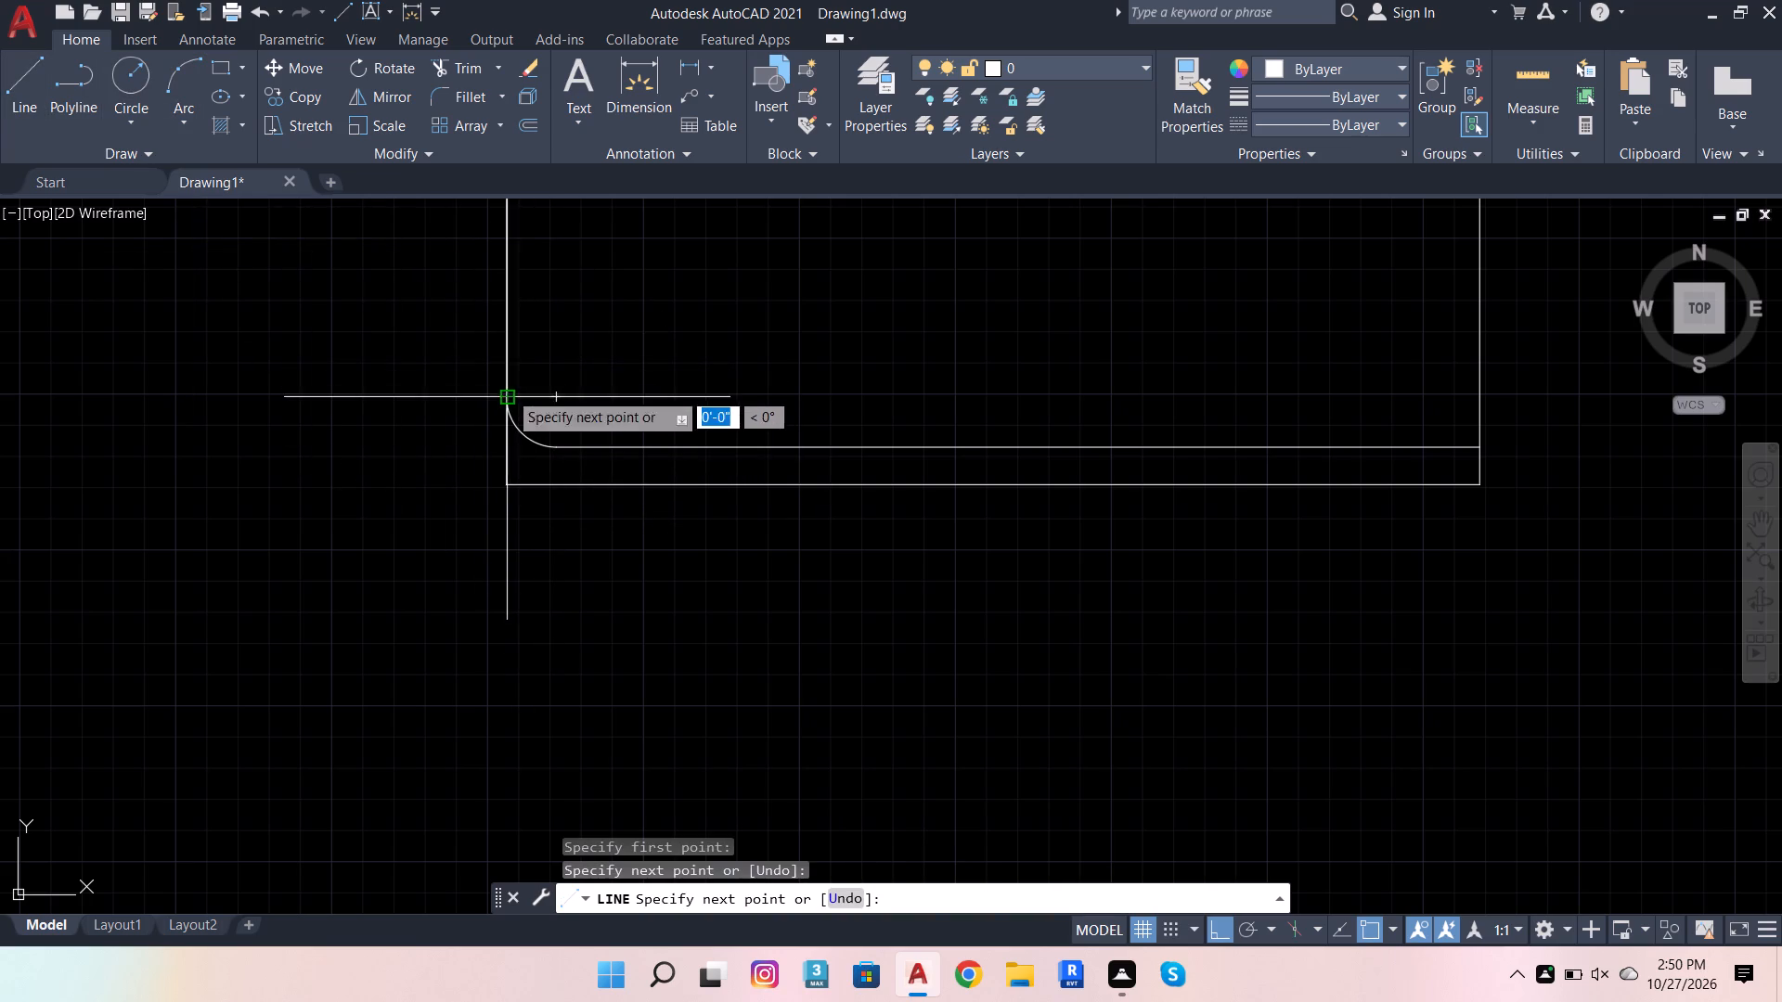
pyautogui.press('space')
# Draw a rectangle 2' wide and 1" high in the empty space beyond the plan outline's lower right corner.
pyautogui.scroll(-3, 565, 353)
pyautogui.scroll(2, 790, 343)
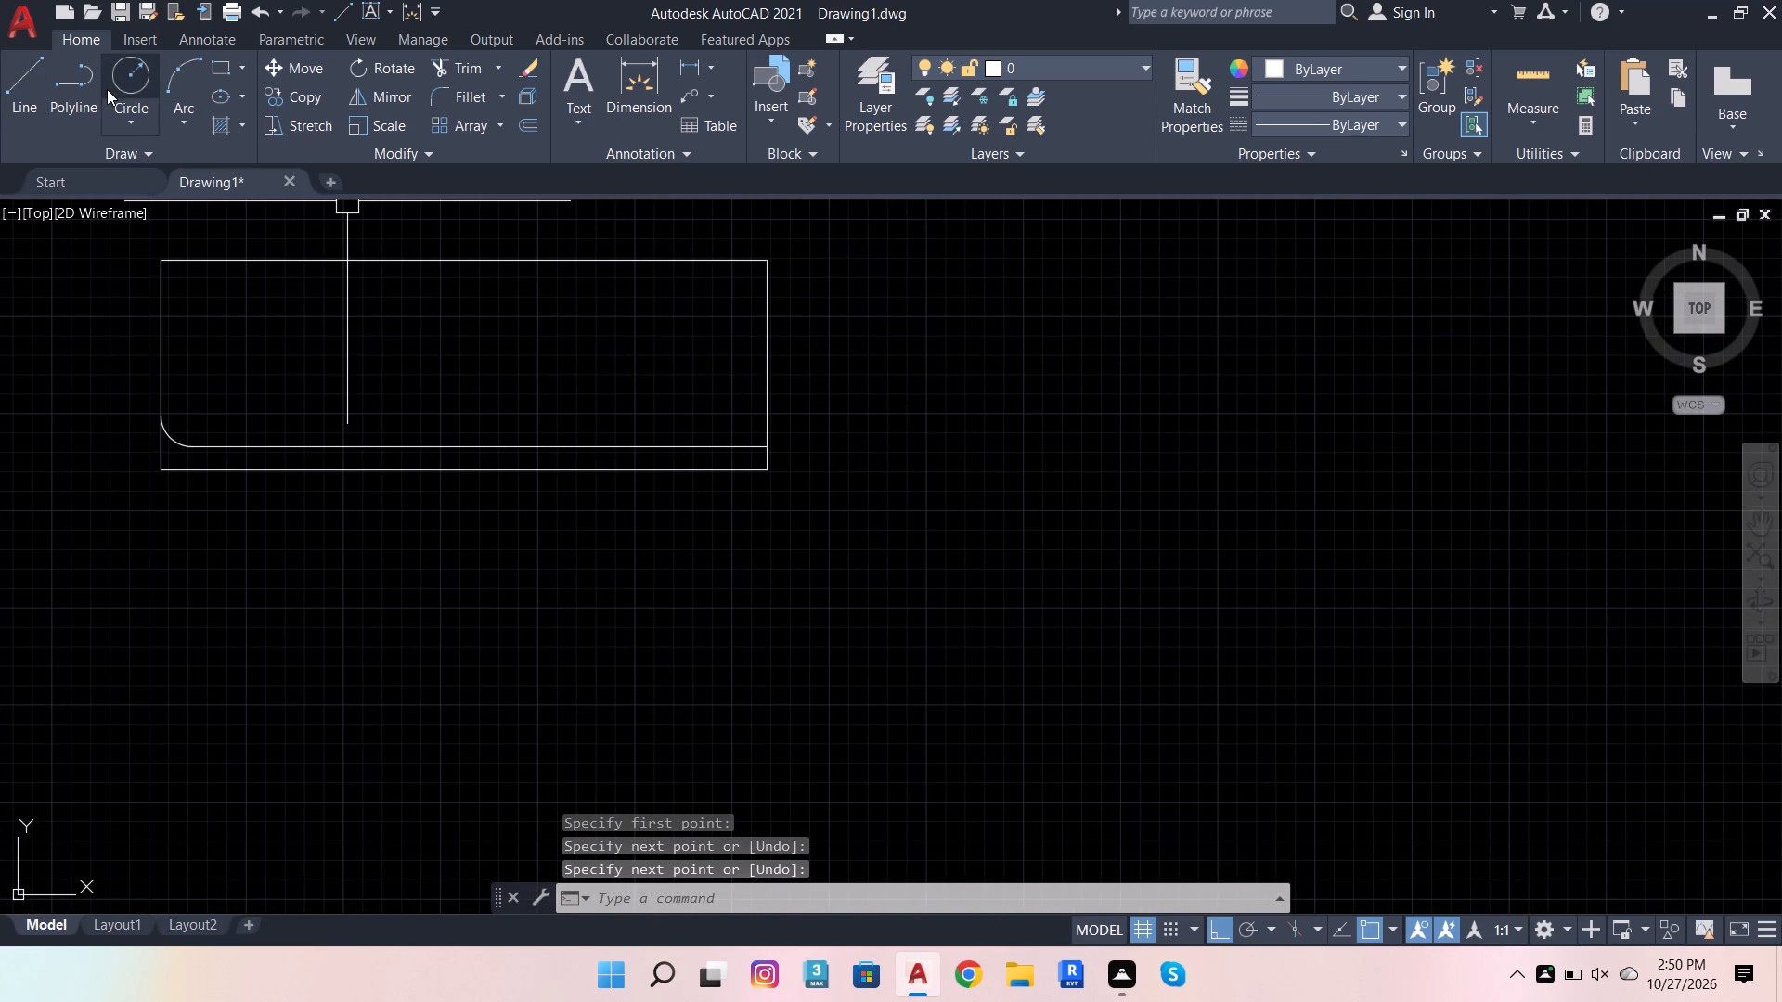
pyautogui.click(211, 71)
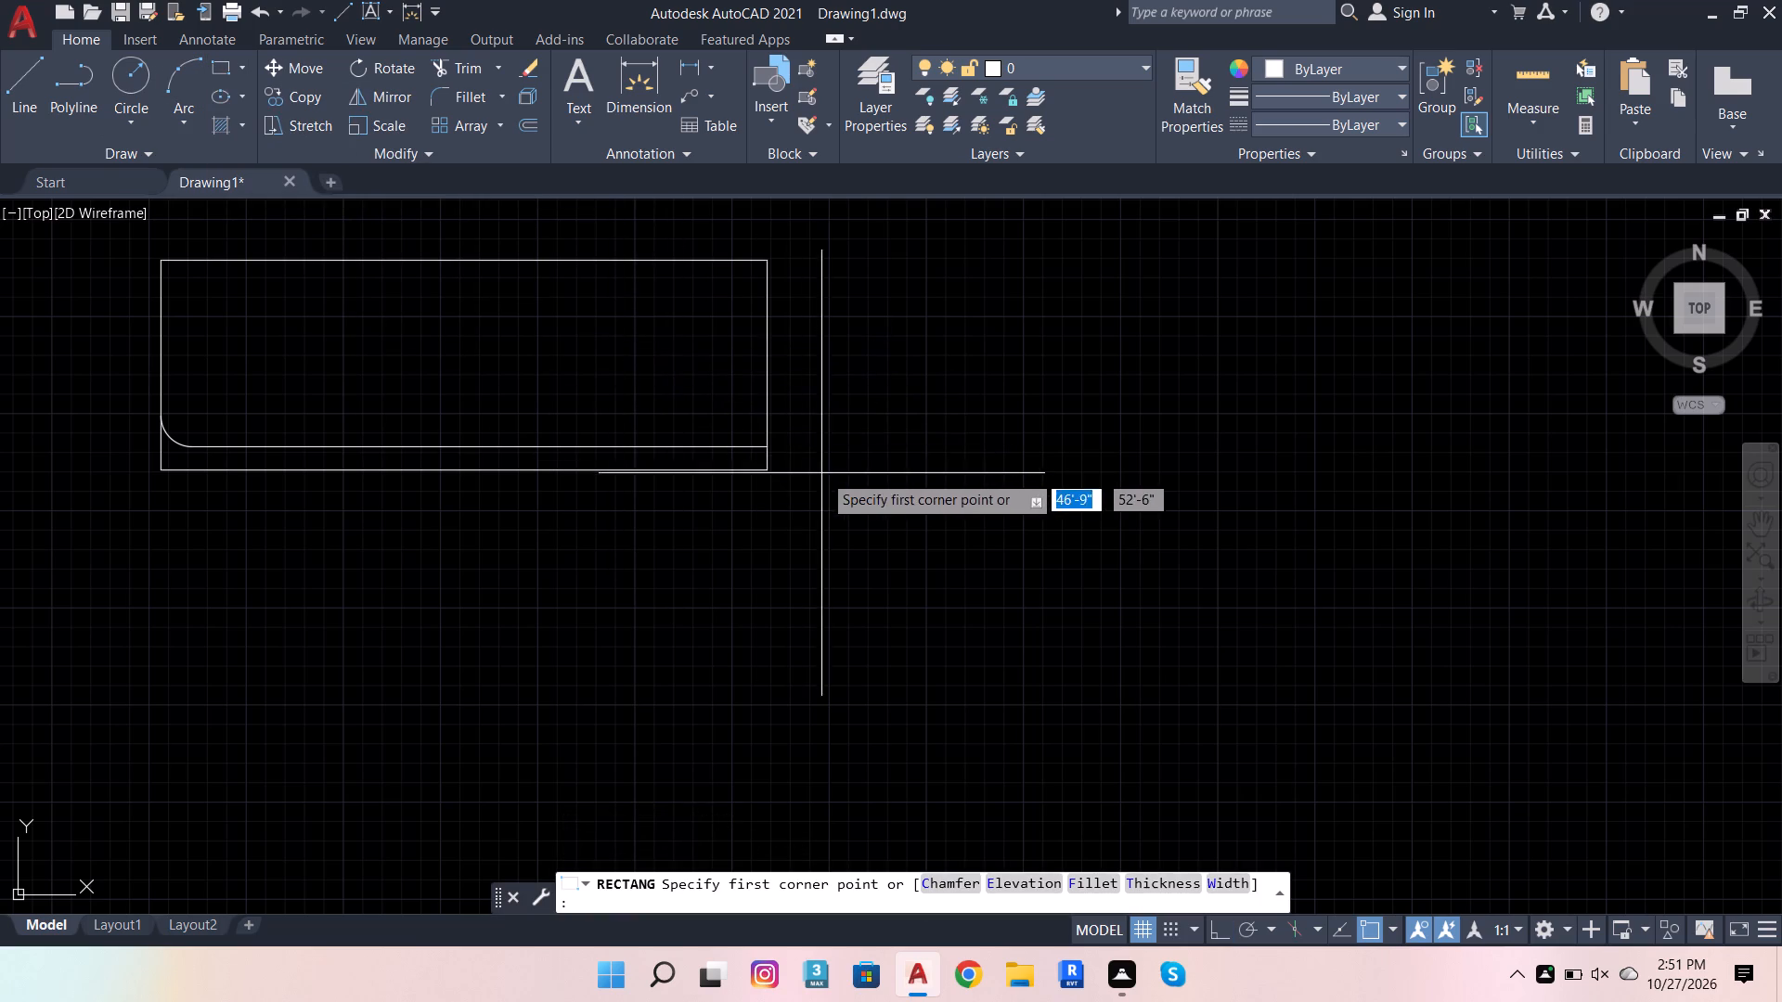
pyautogui.scroll(4, 751, 463)
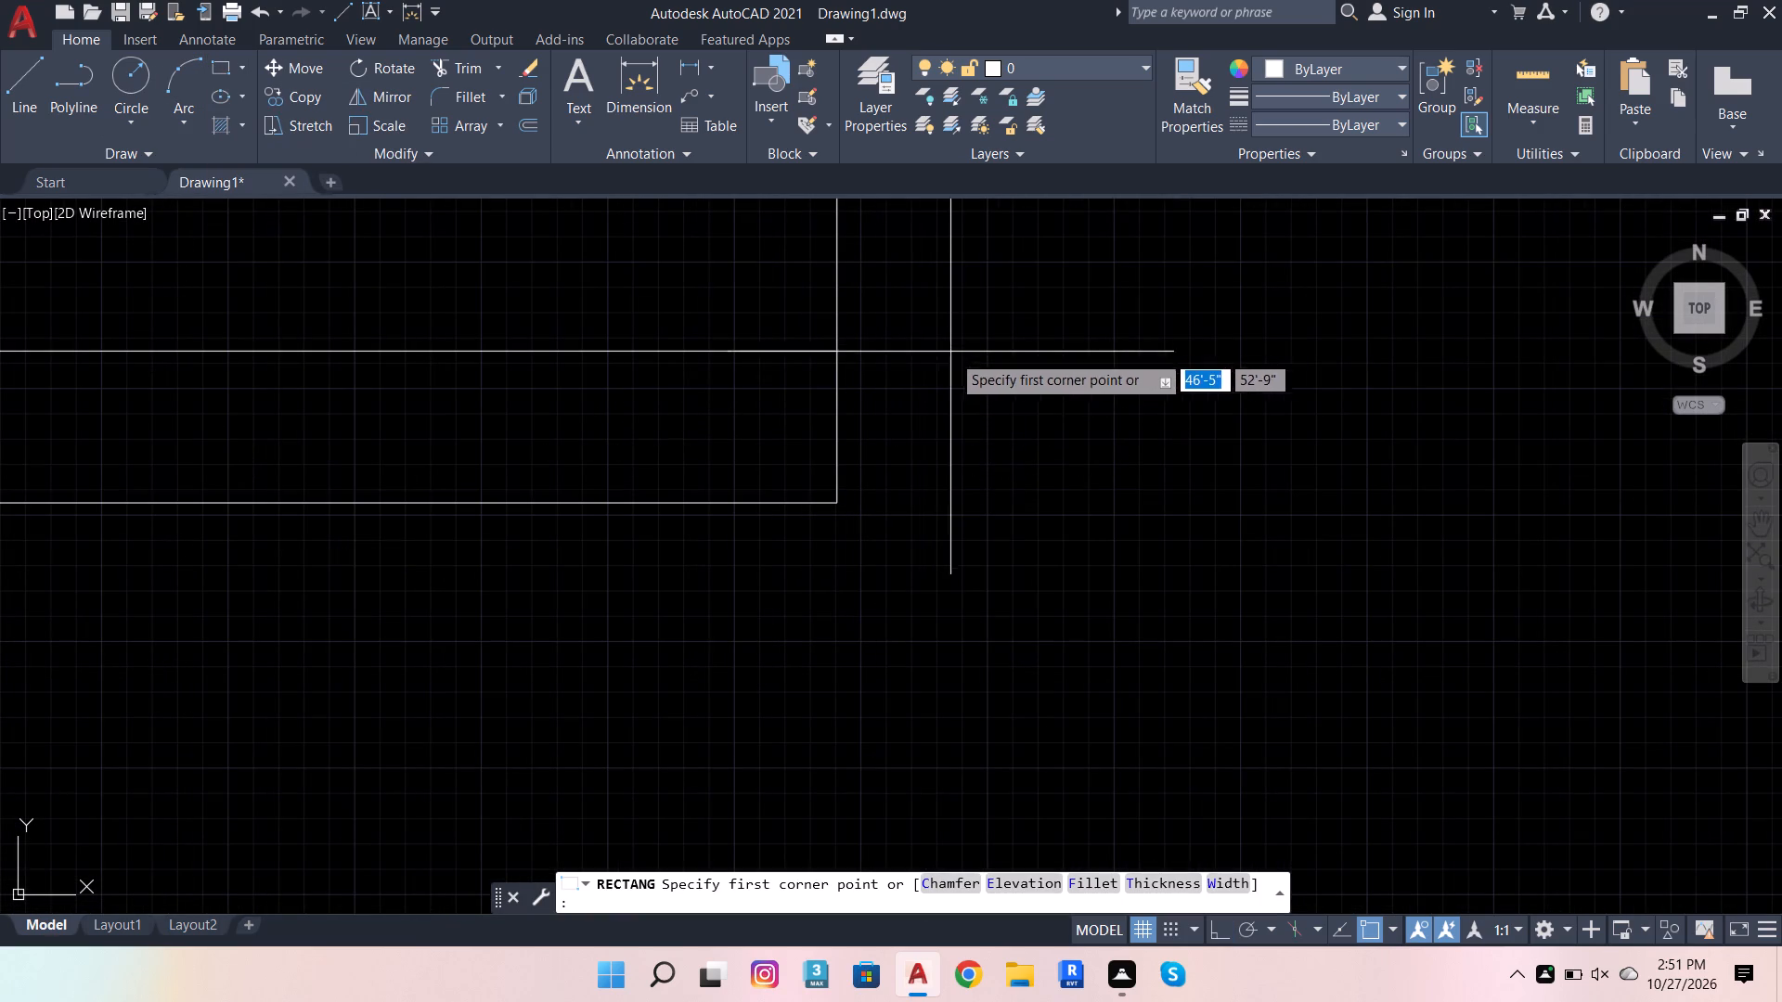
pyautogui.scroll(-2, 998, 373)
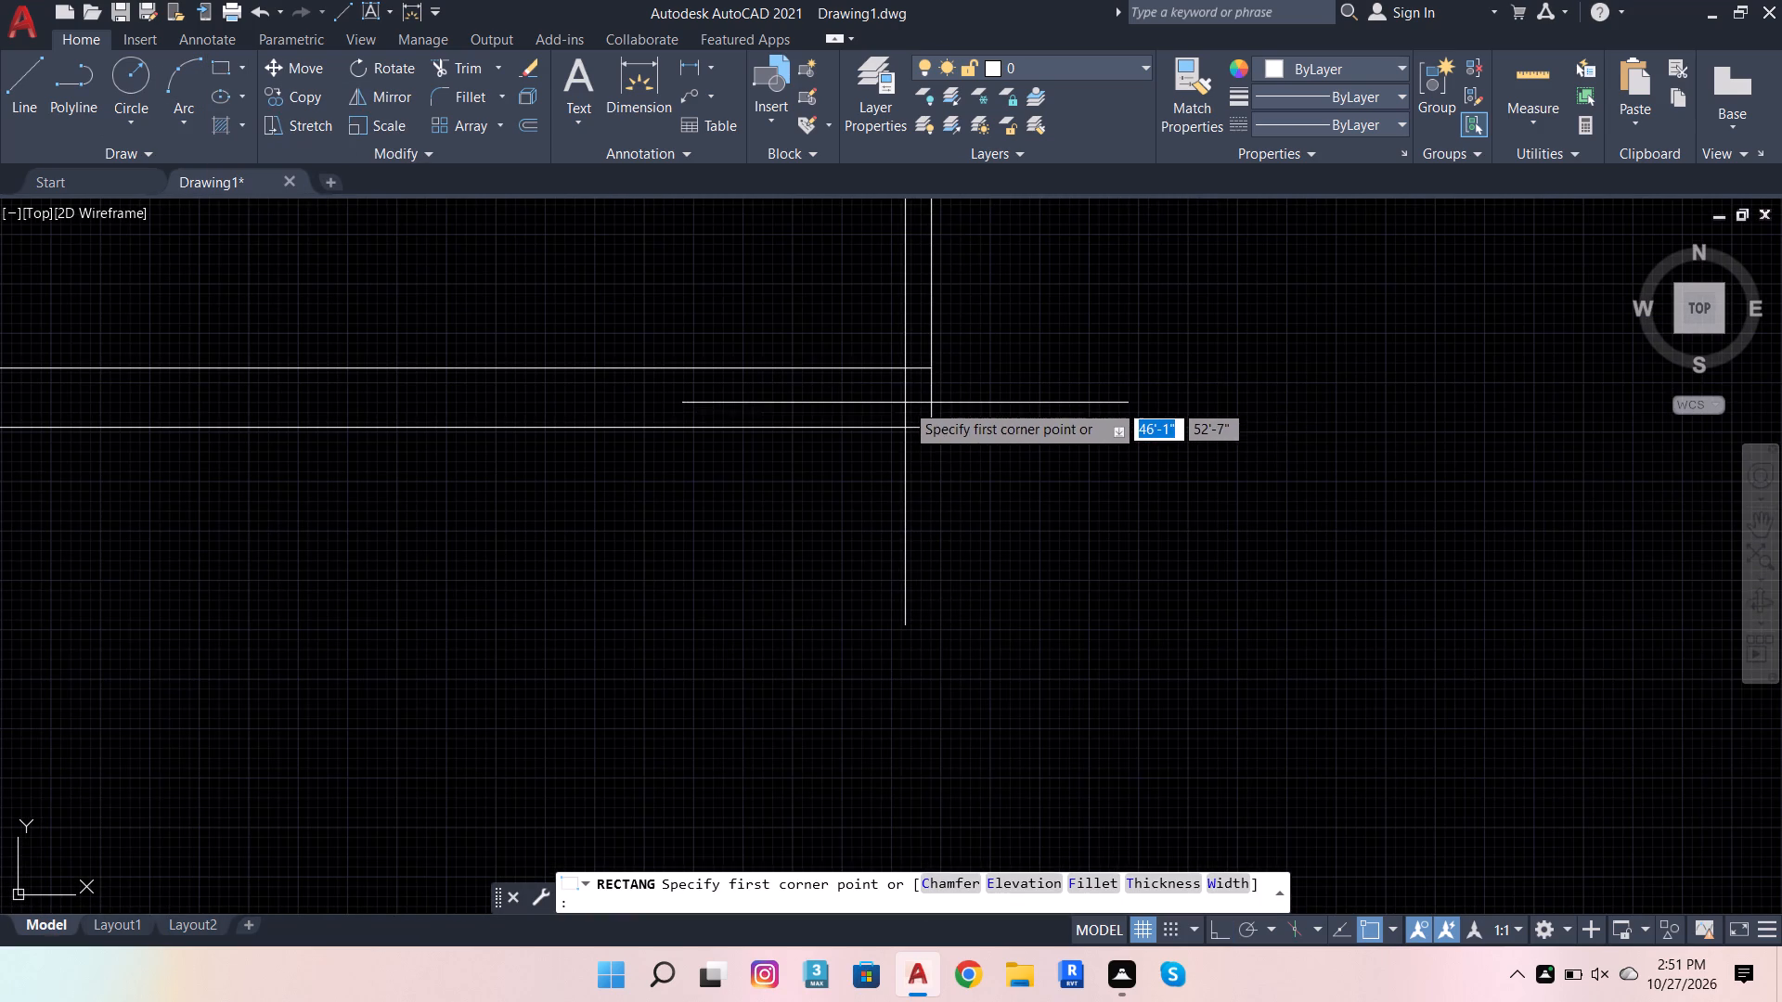
pyautogui.click(1321, 423)
pyautogui.write("2',")
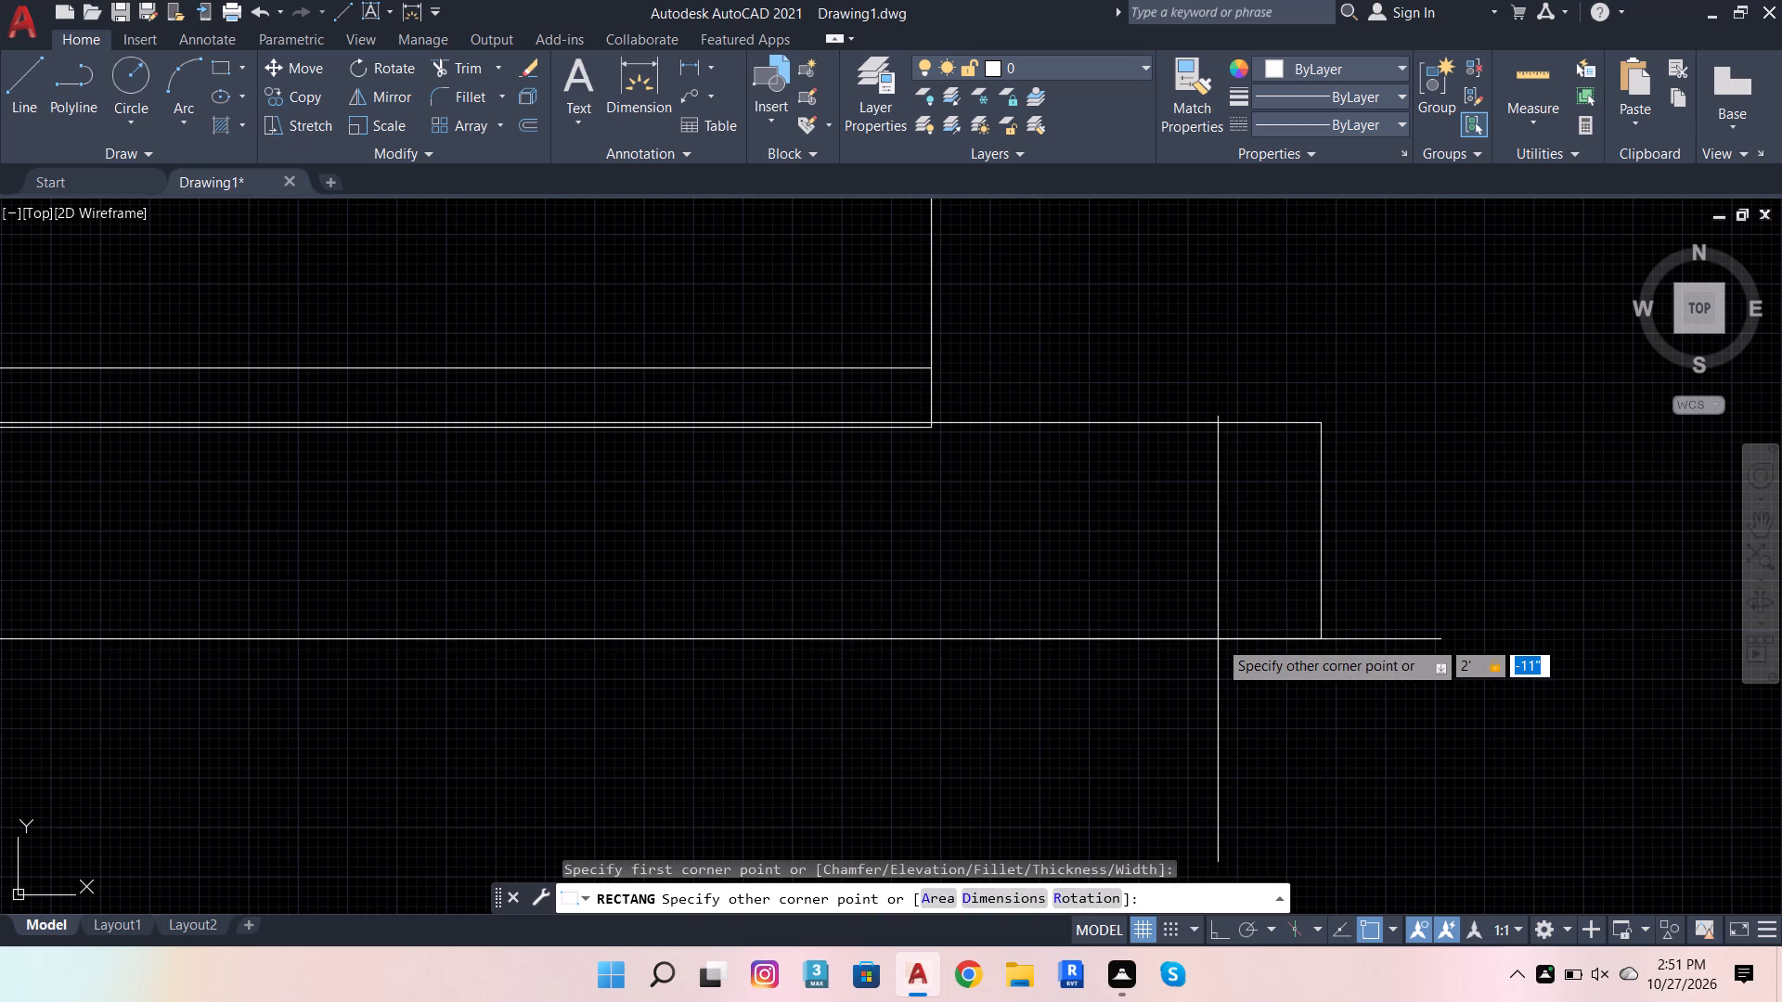
pyautogui.press('1')
pyautogui.press('Return')
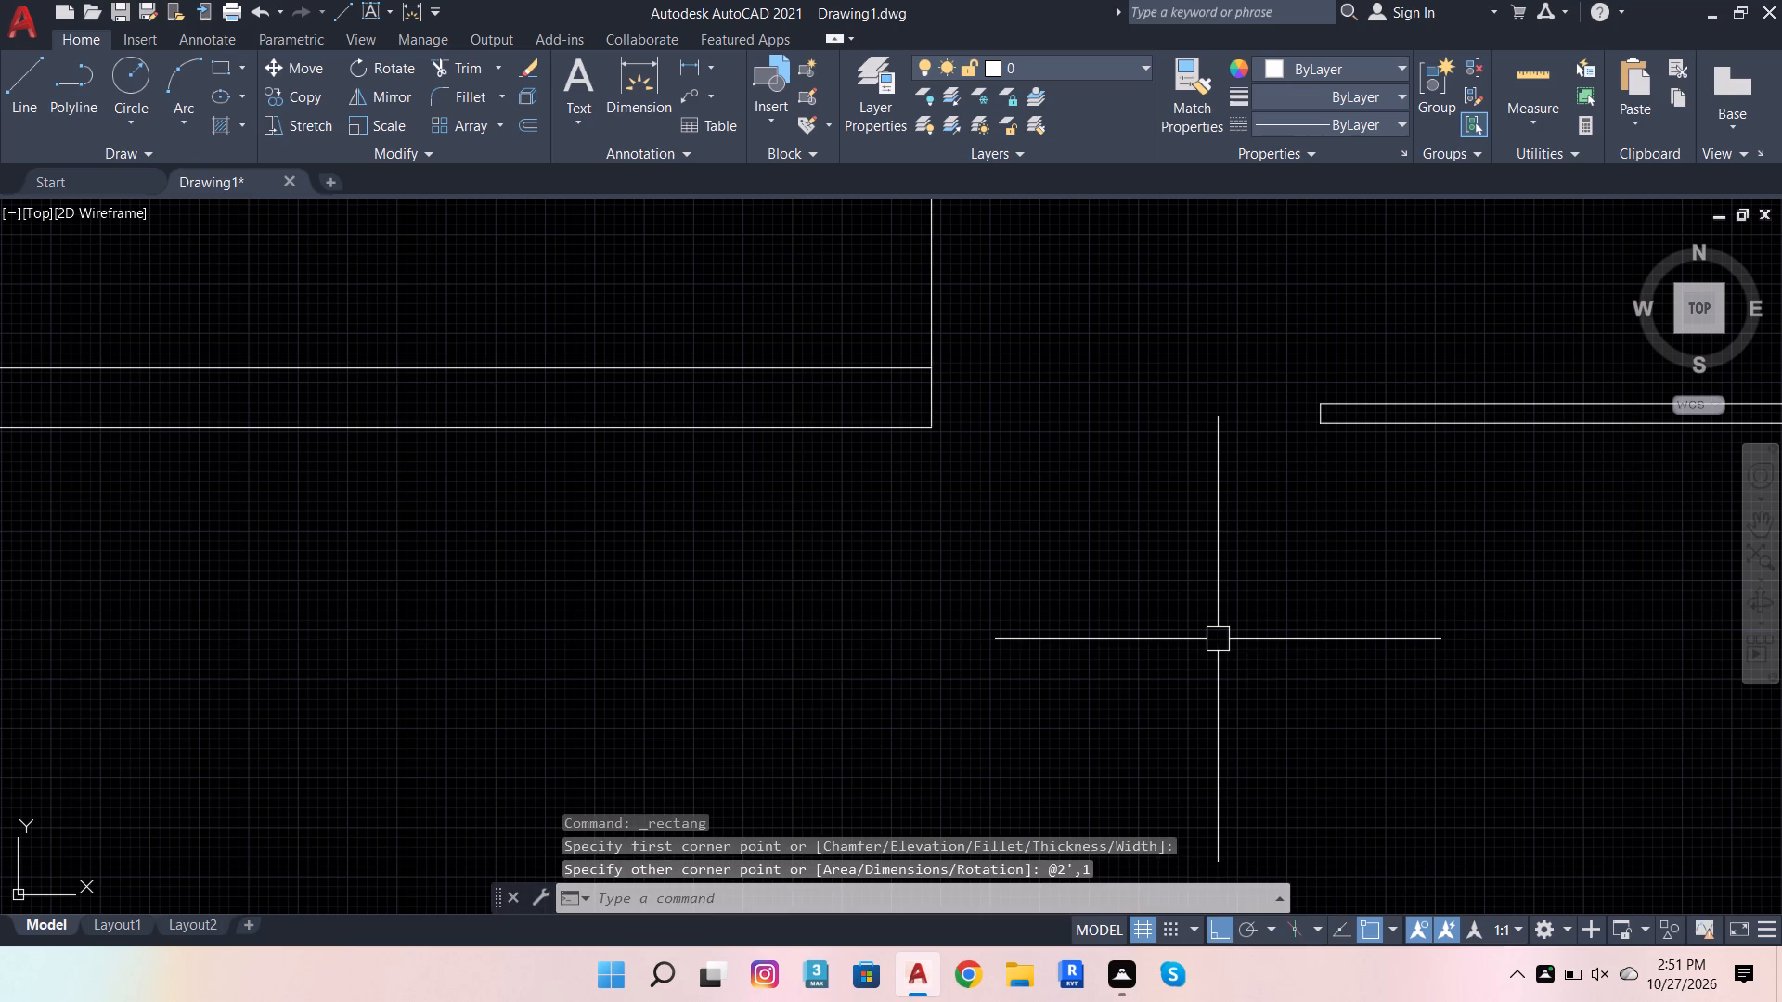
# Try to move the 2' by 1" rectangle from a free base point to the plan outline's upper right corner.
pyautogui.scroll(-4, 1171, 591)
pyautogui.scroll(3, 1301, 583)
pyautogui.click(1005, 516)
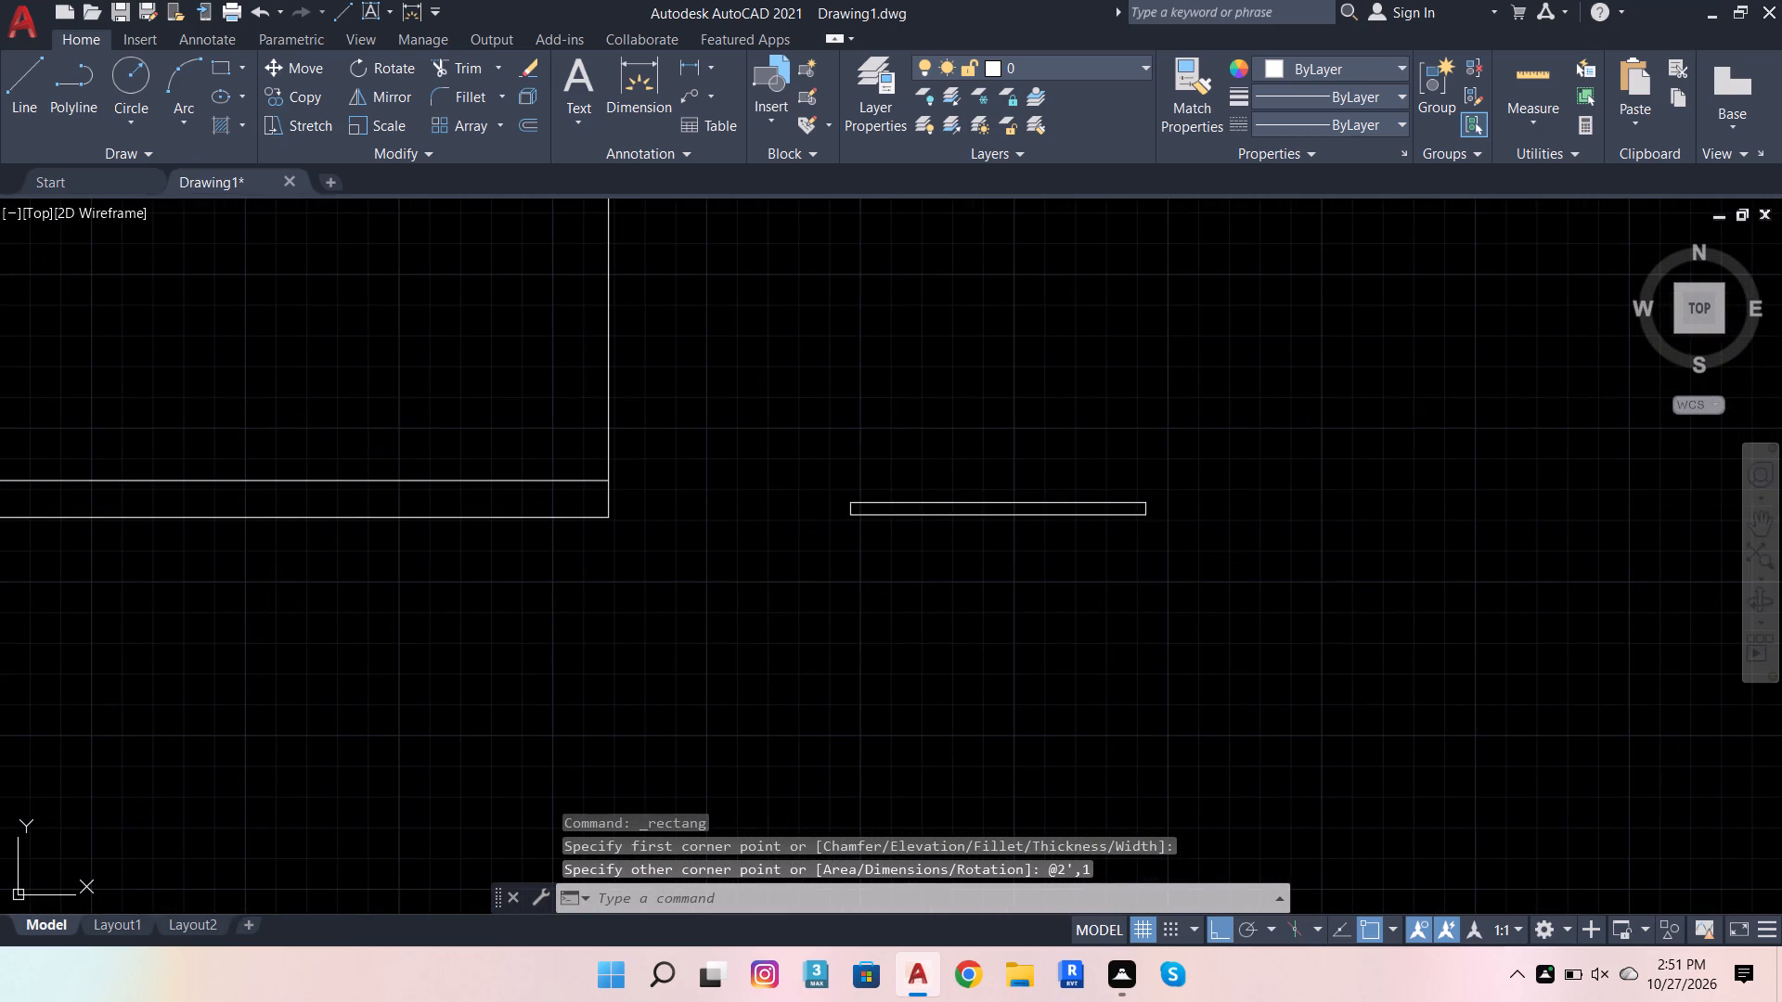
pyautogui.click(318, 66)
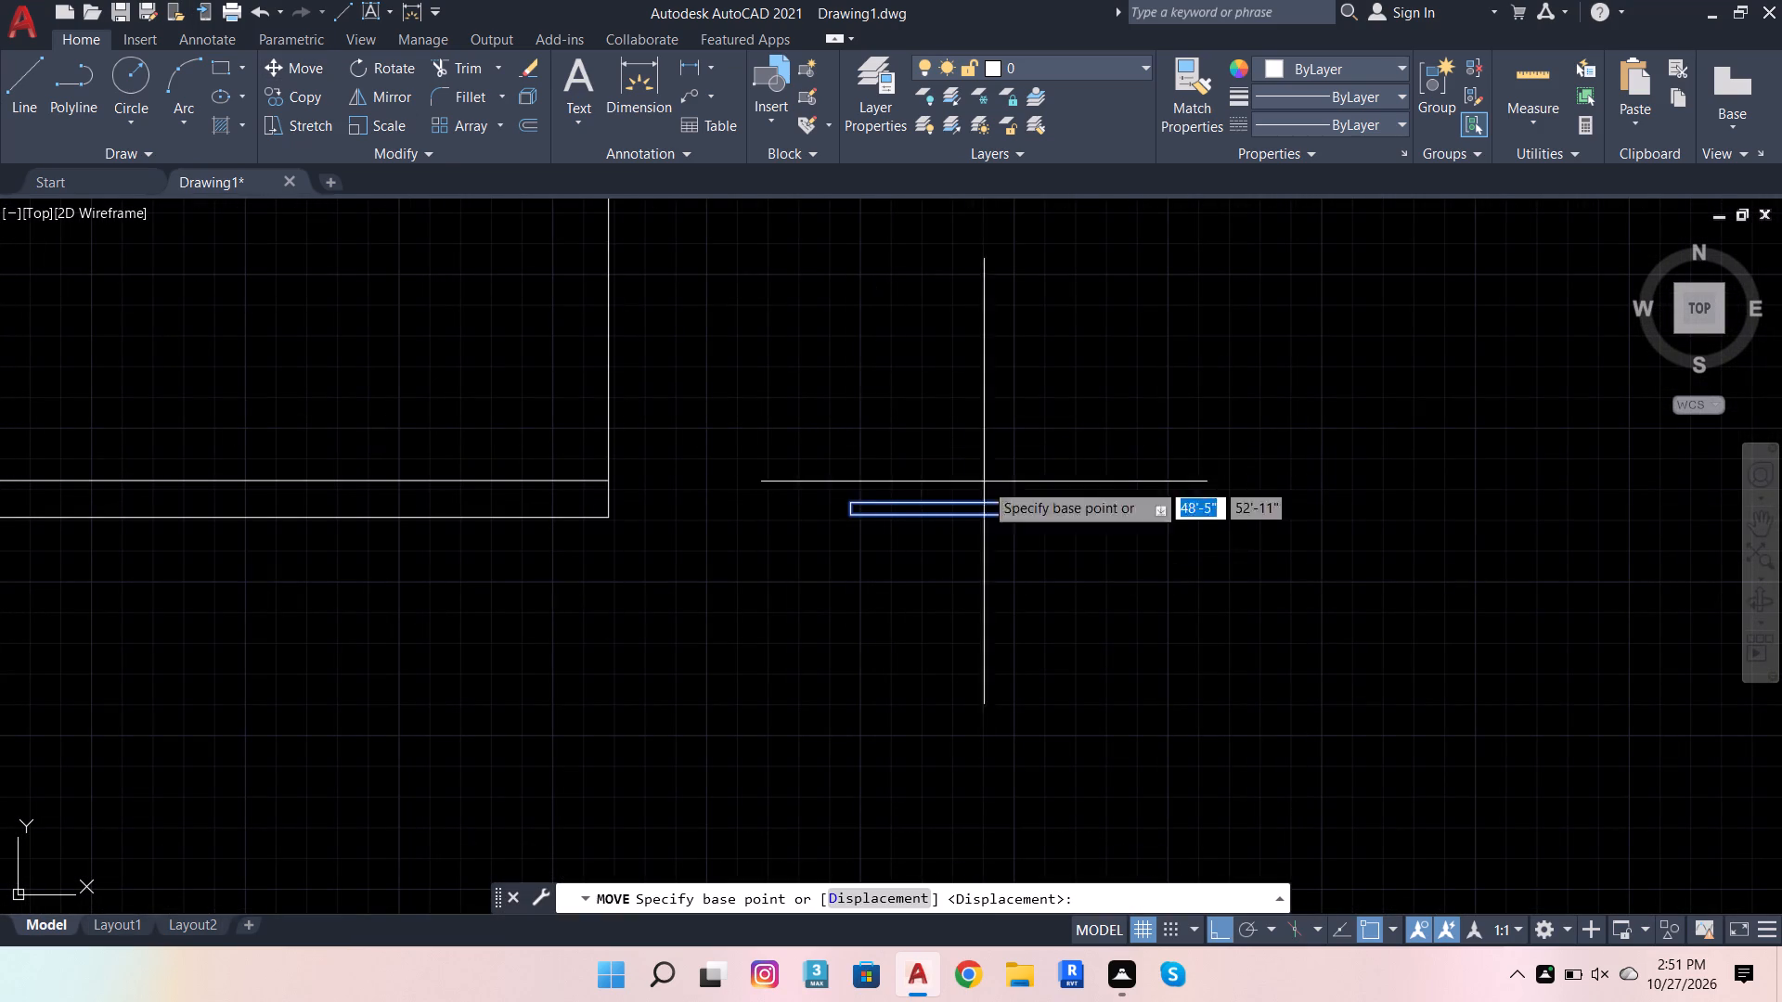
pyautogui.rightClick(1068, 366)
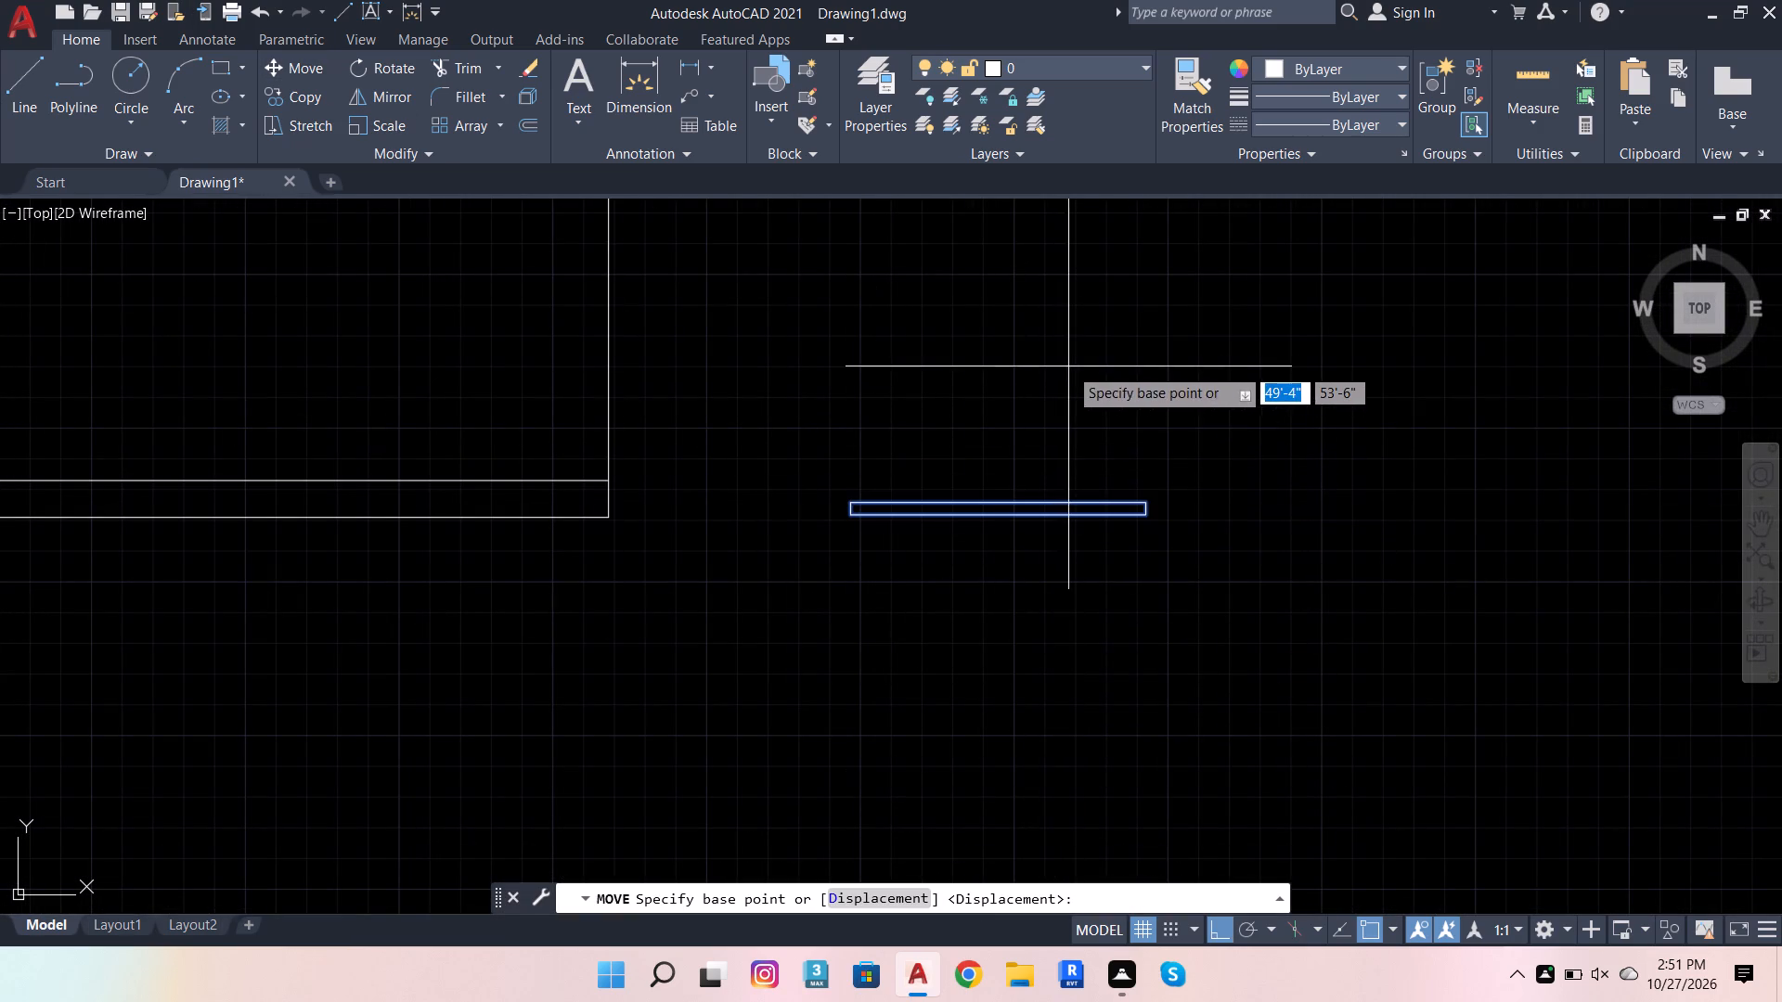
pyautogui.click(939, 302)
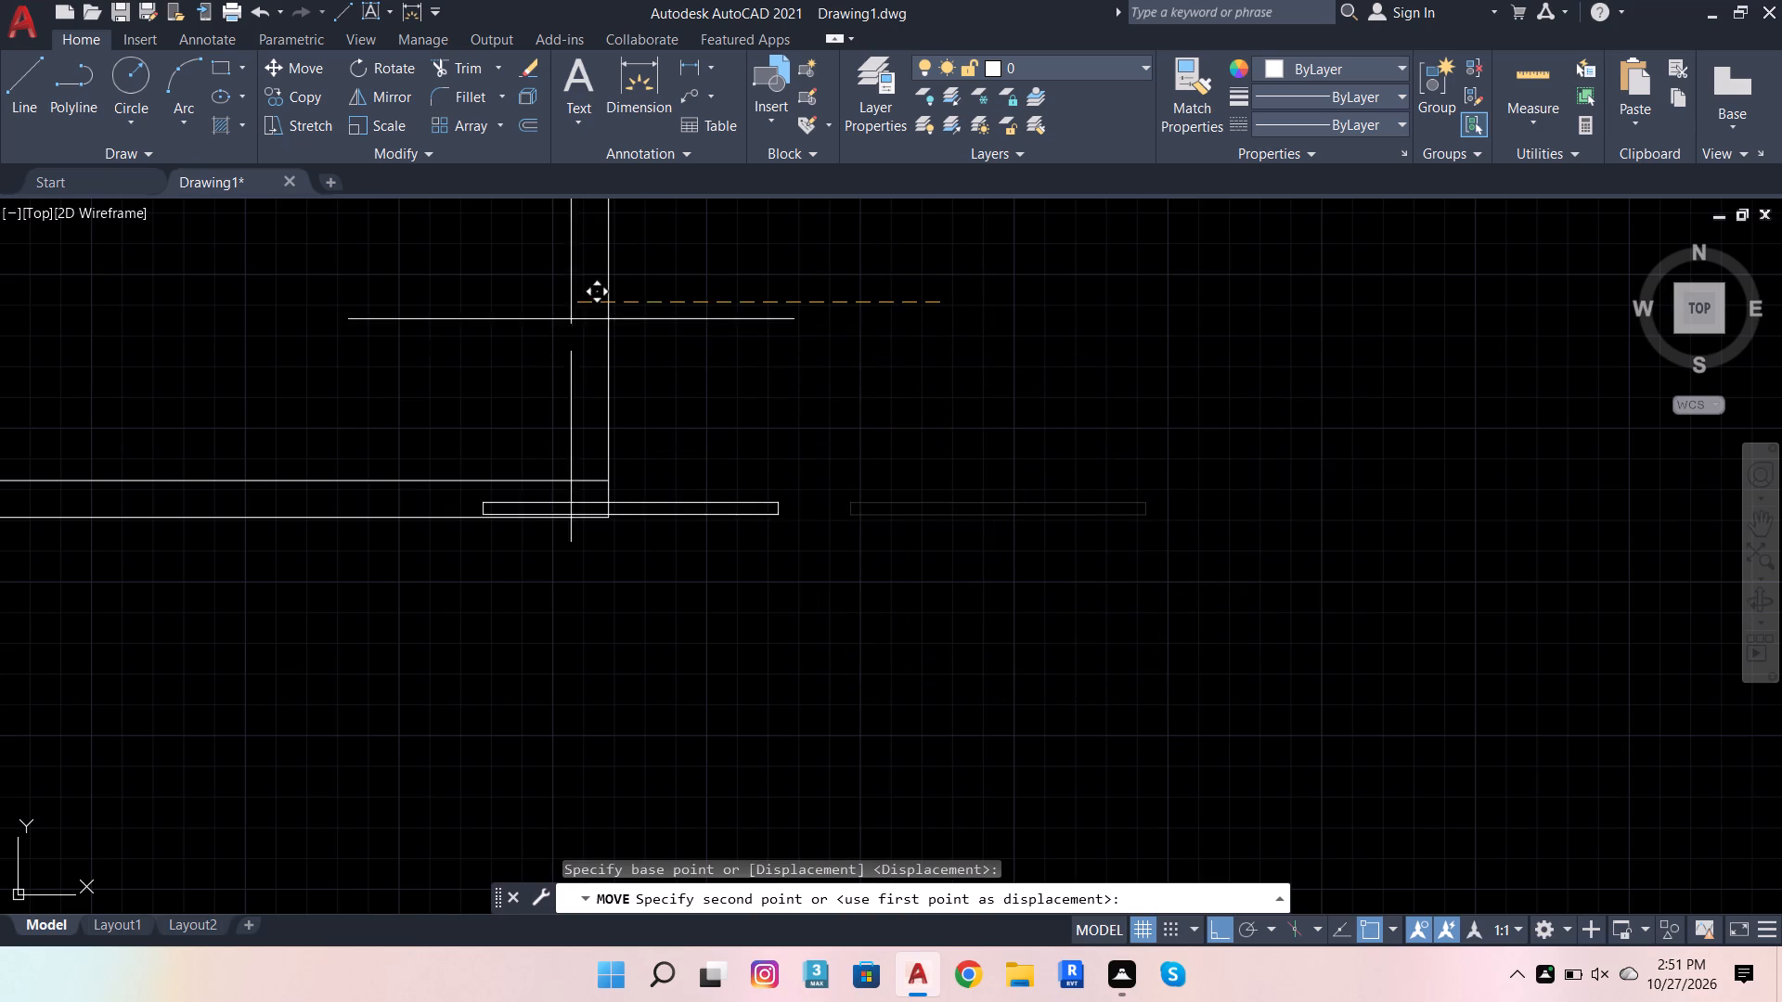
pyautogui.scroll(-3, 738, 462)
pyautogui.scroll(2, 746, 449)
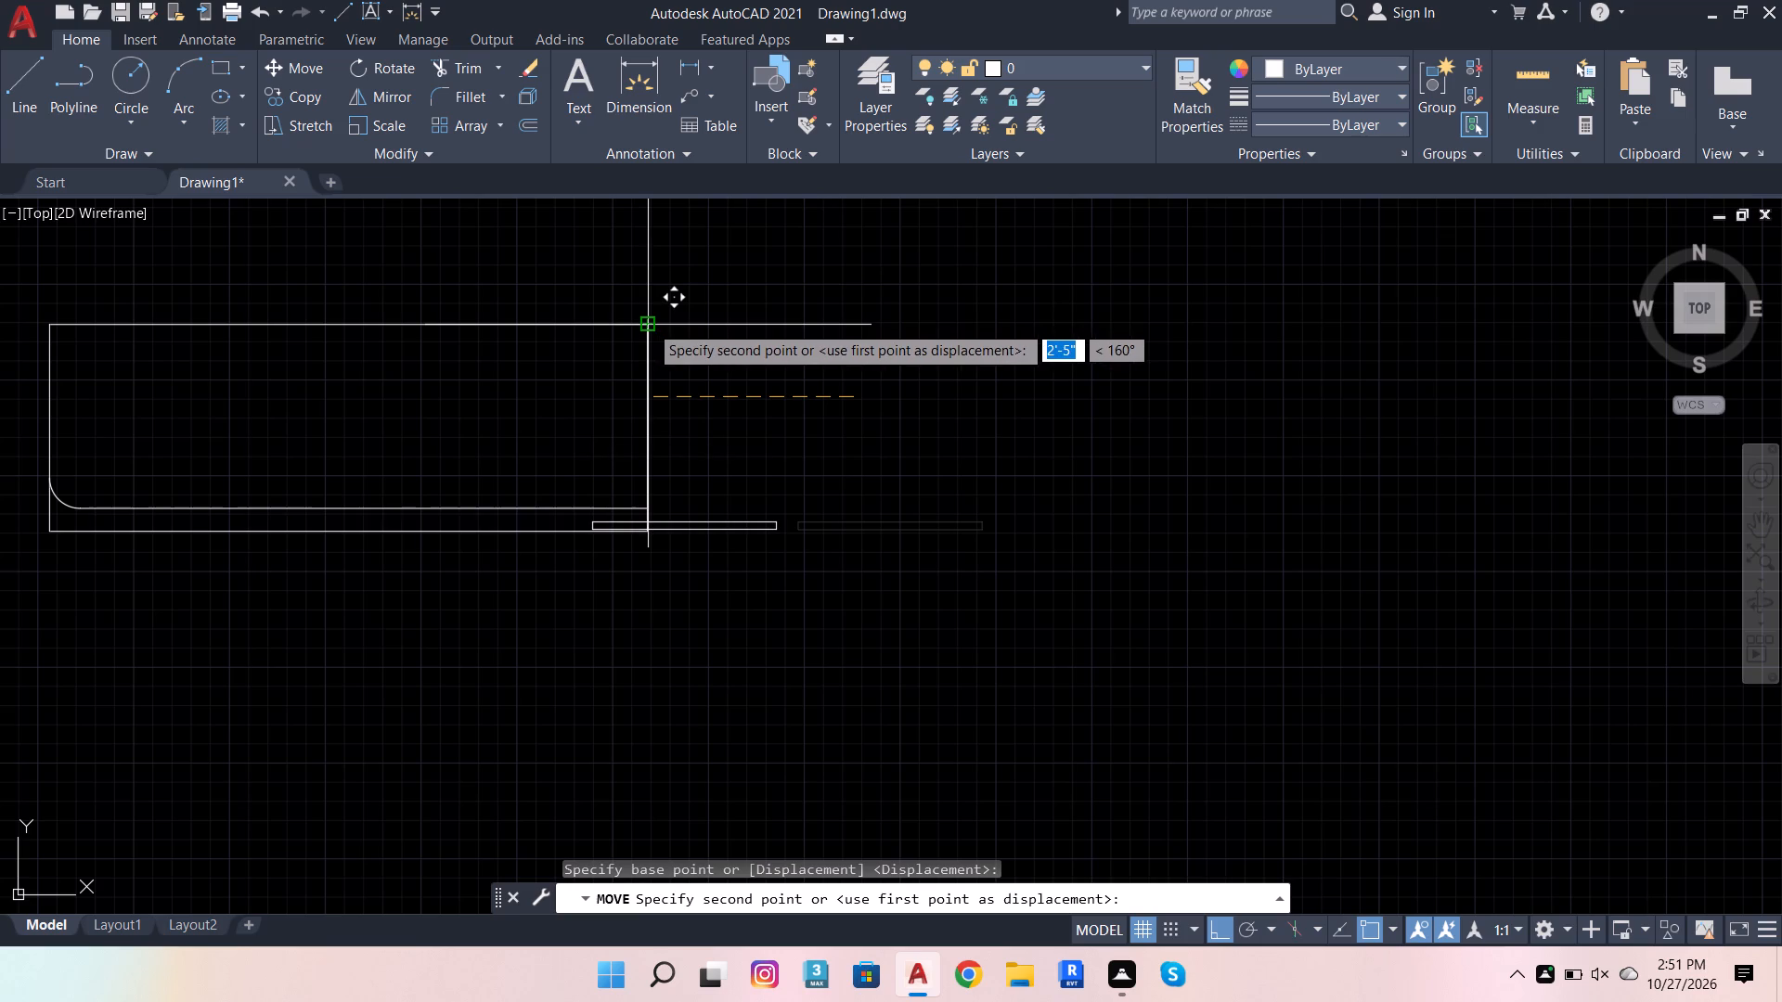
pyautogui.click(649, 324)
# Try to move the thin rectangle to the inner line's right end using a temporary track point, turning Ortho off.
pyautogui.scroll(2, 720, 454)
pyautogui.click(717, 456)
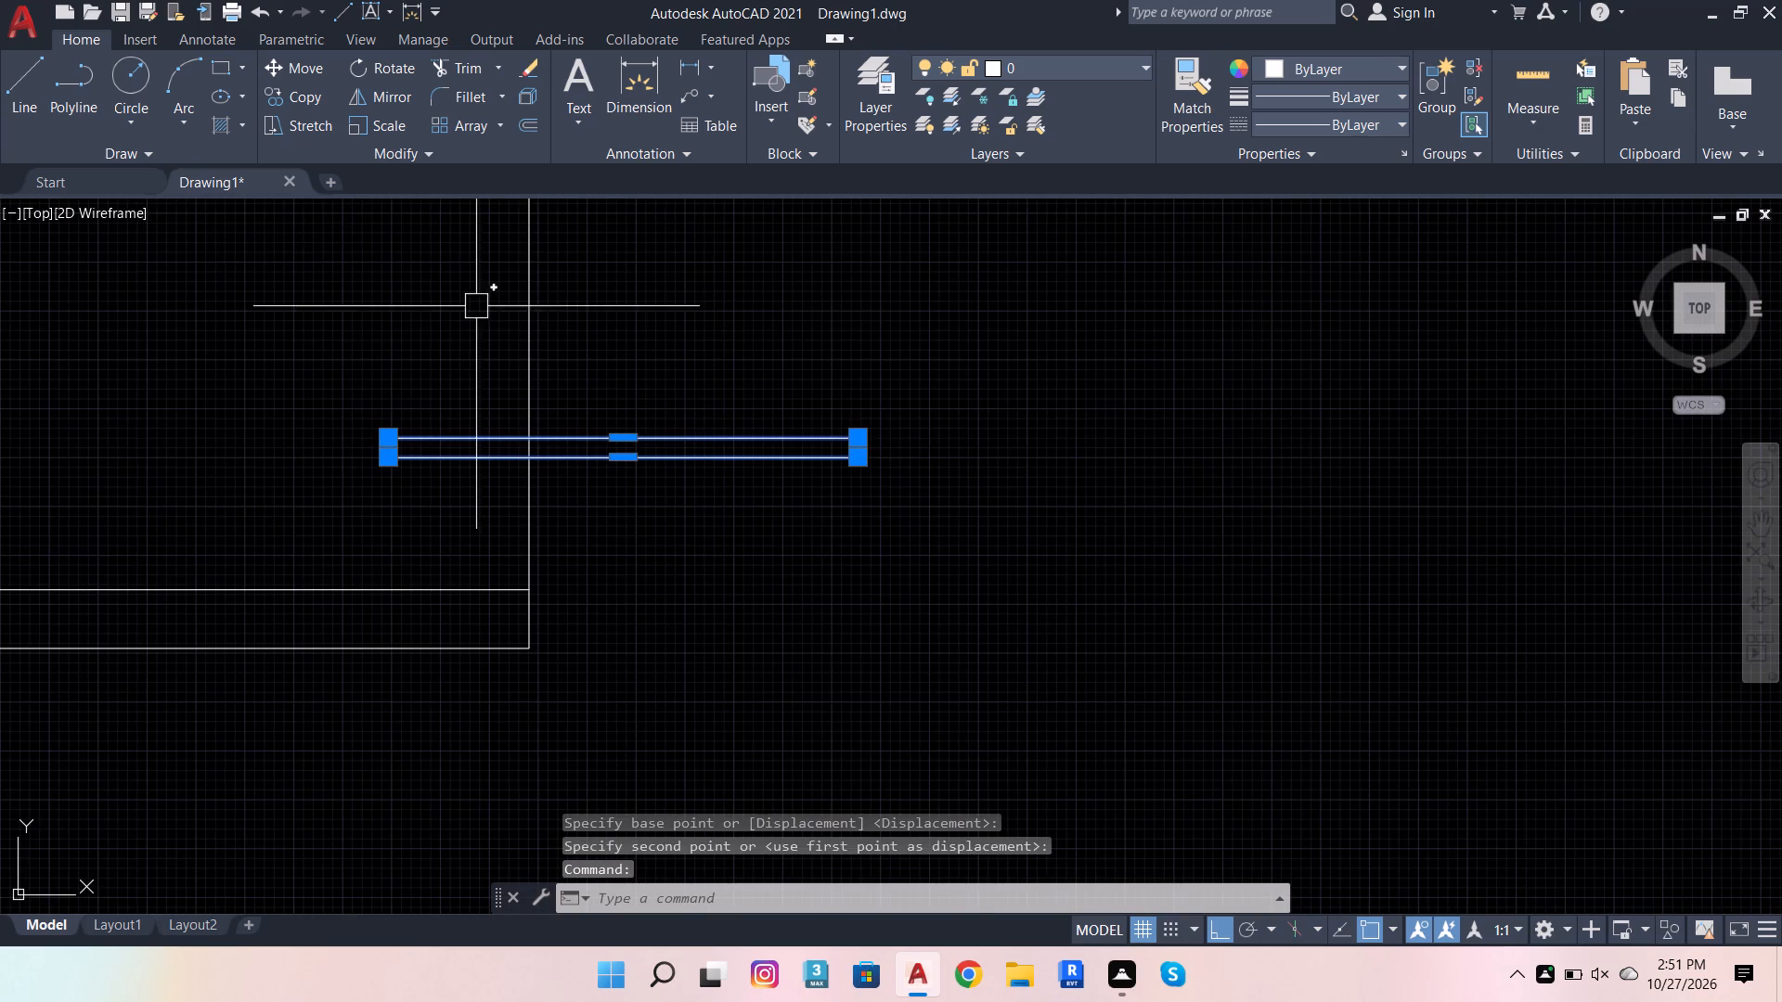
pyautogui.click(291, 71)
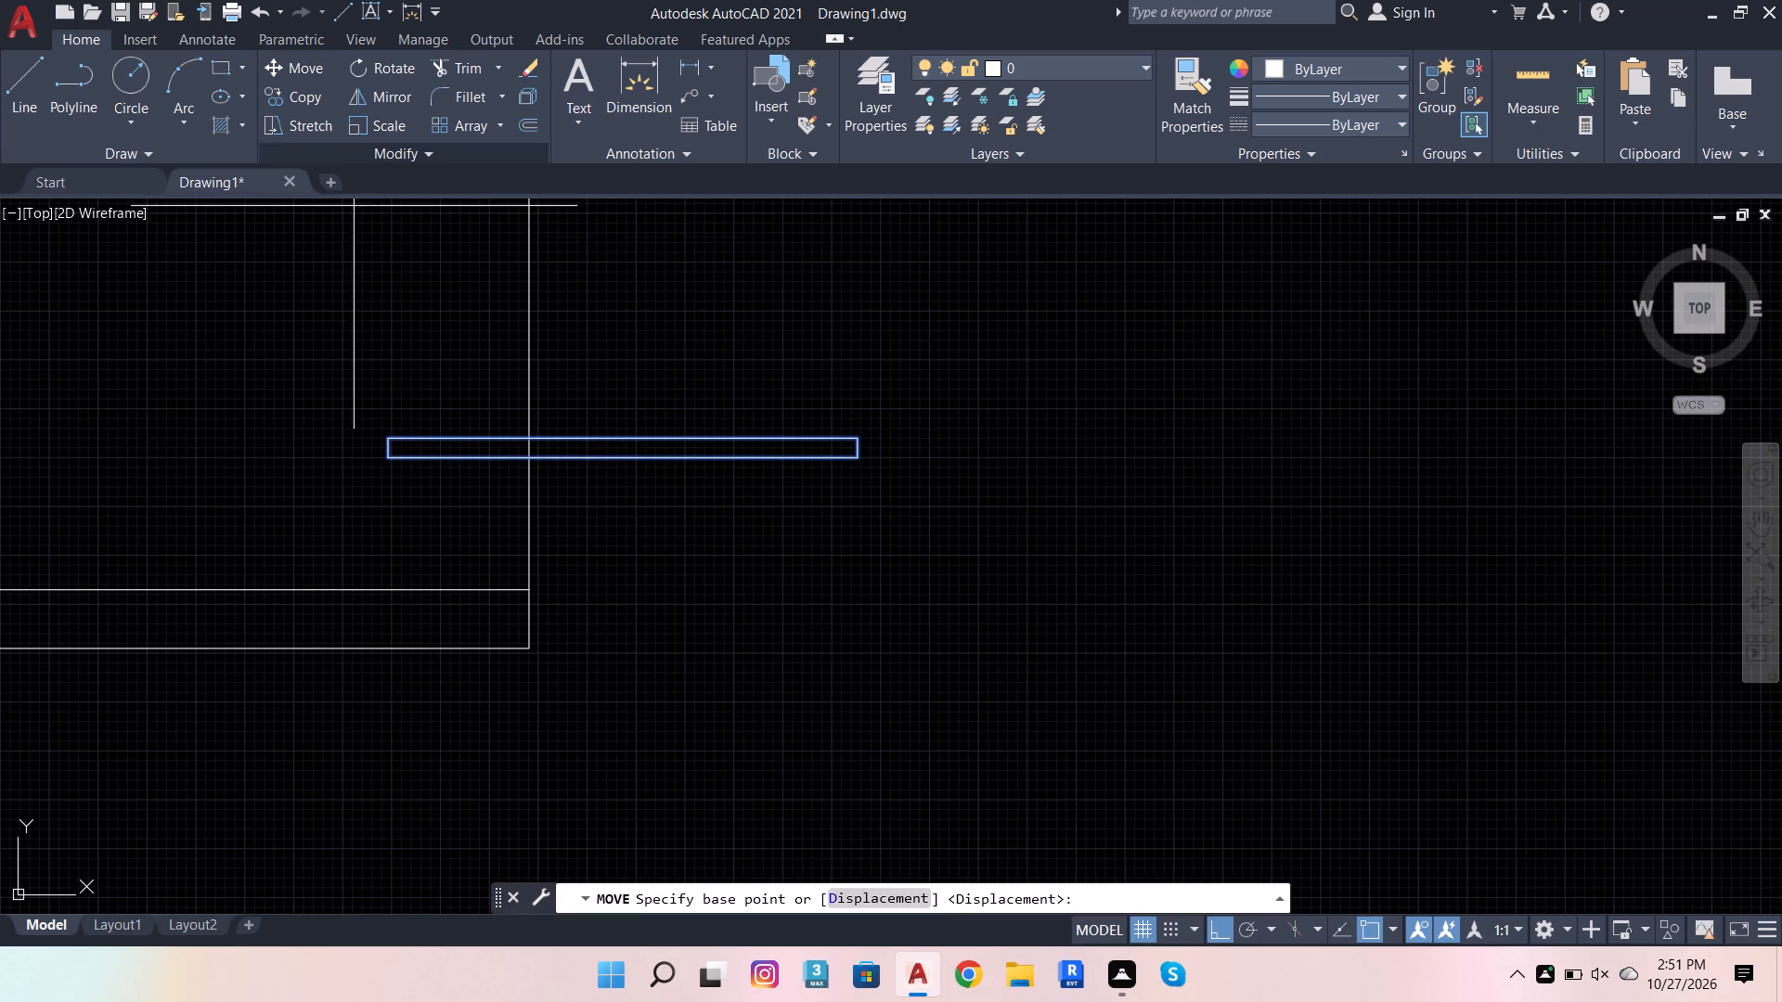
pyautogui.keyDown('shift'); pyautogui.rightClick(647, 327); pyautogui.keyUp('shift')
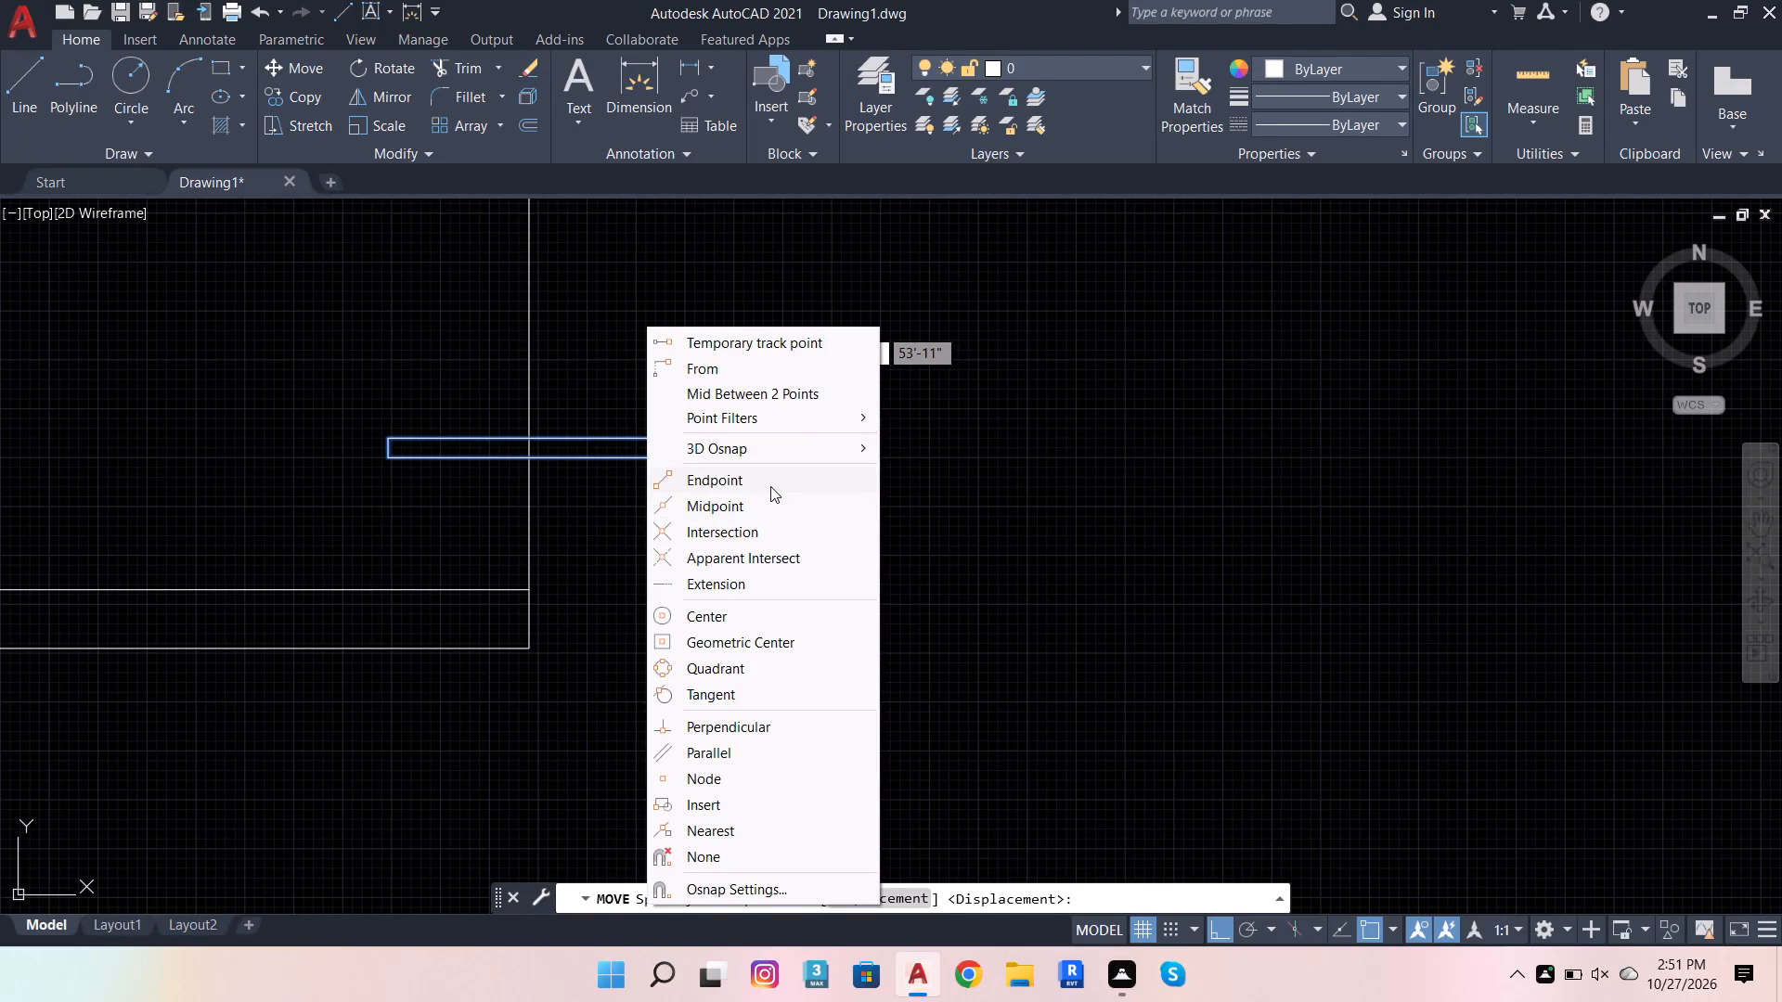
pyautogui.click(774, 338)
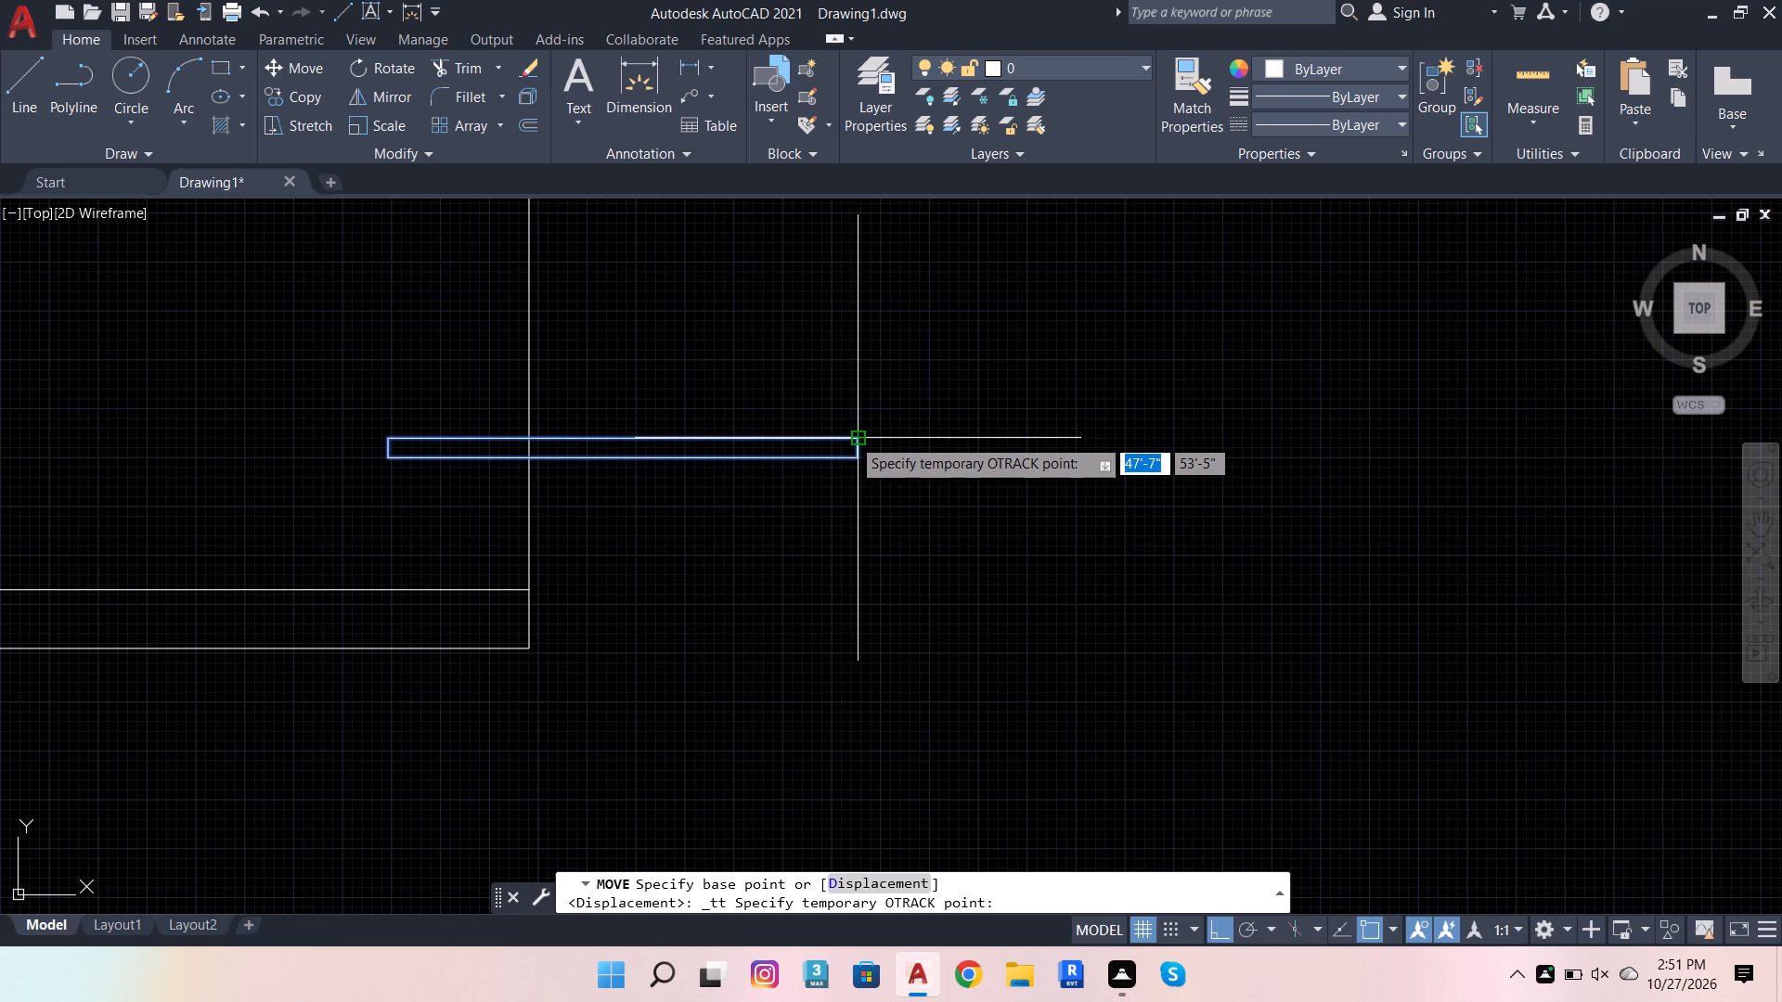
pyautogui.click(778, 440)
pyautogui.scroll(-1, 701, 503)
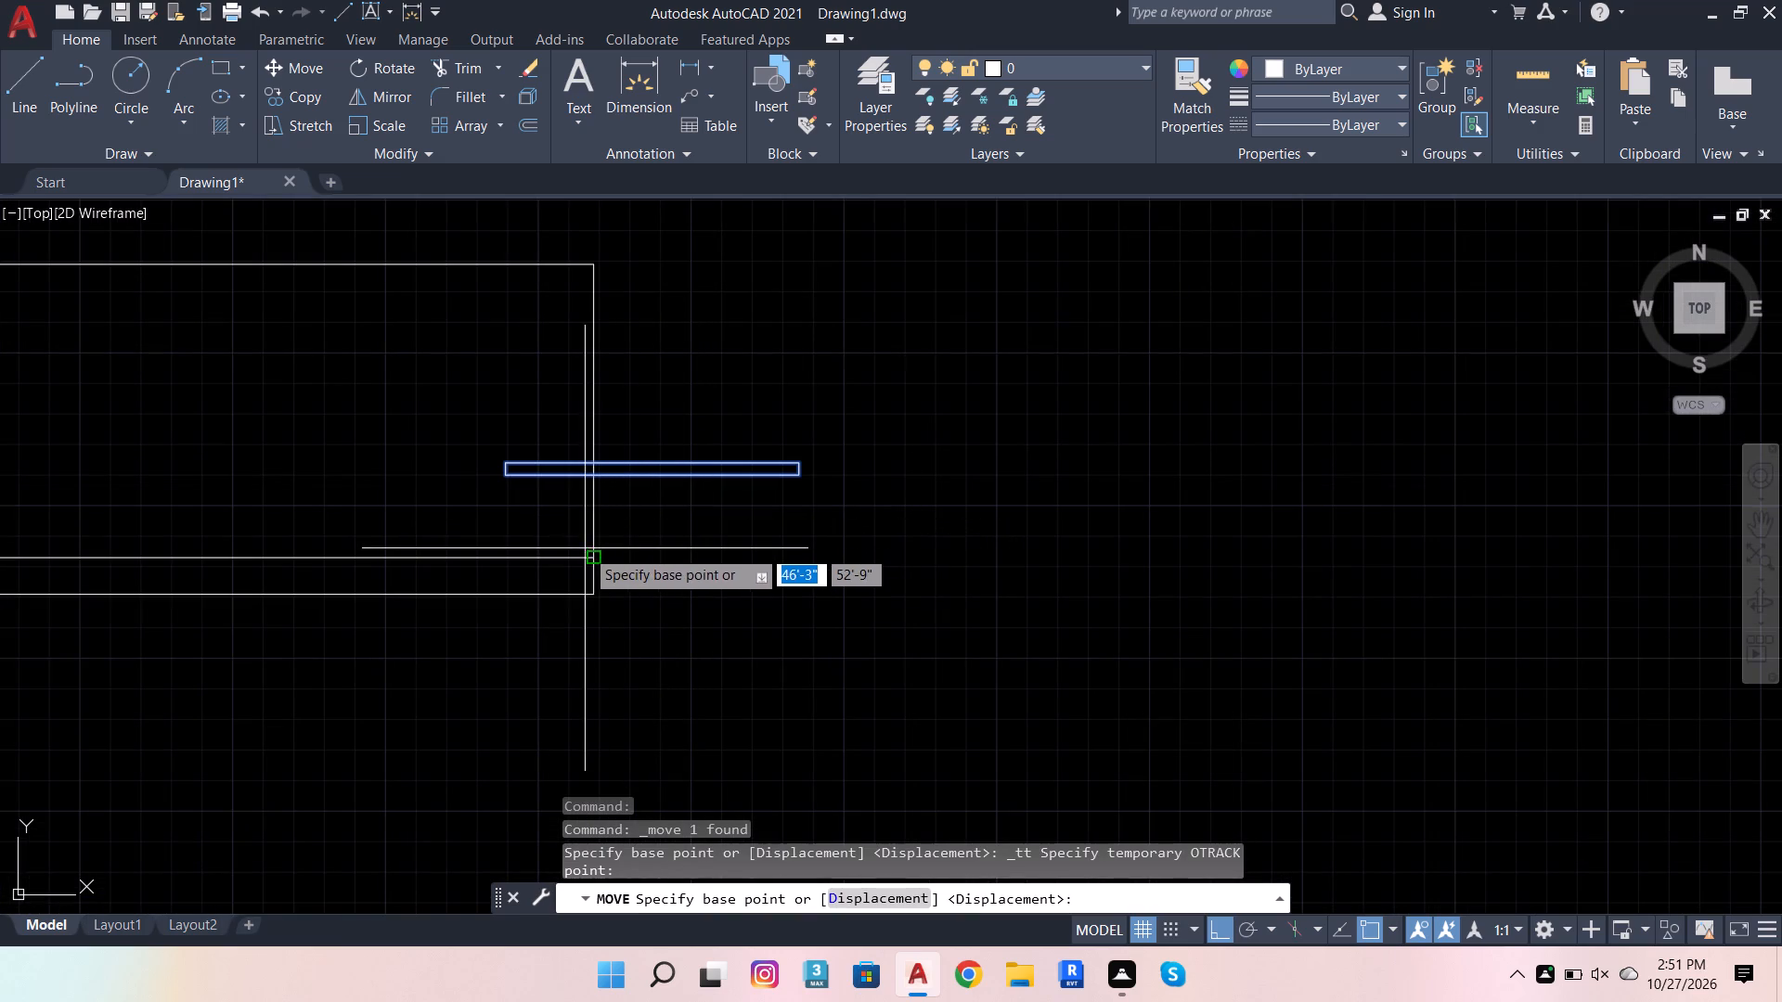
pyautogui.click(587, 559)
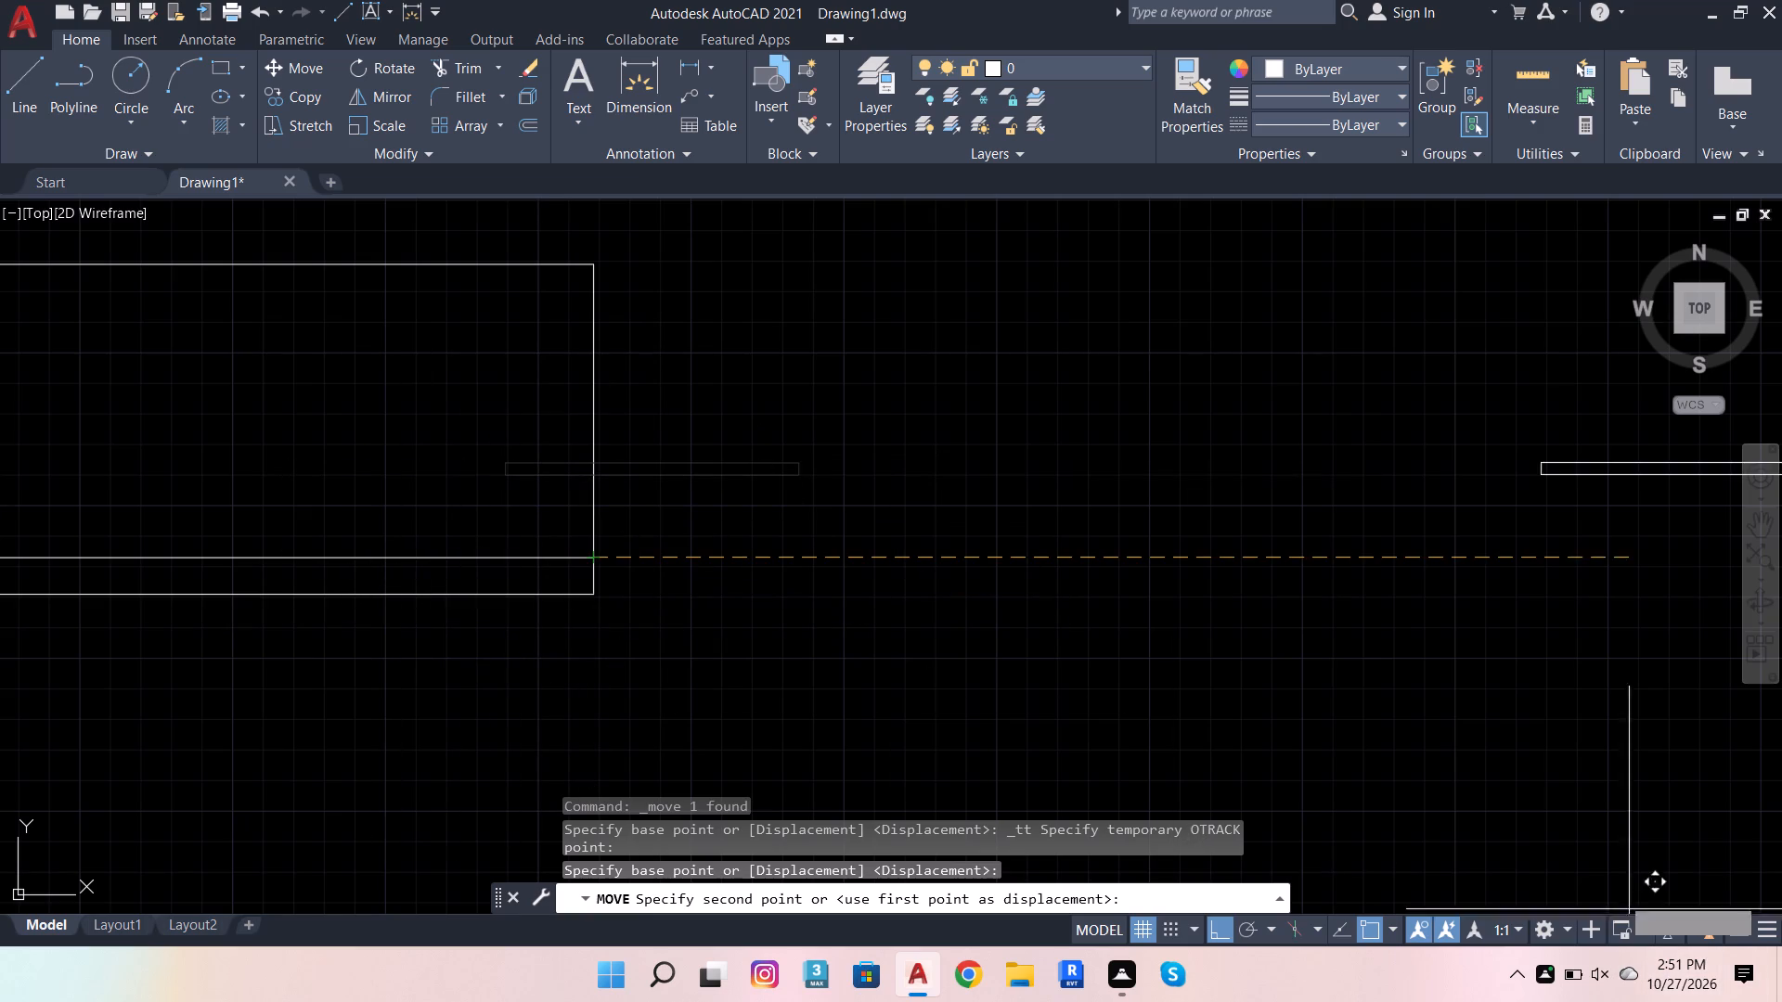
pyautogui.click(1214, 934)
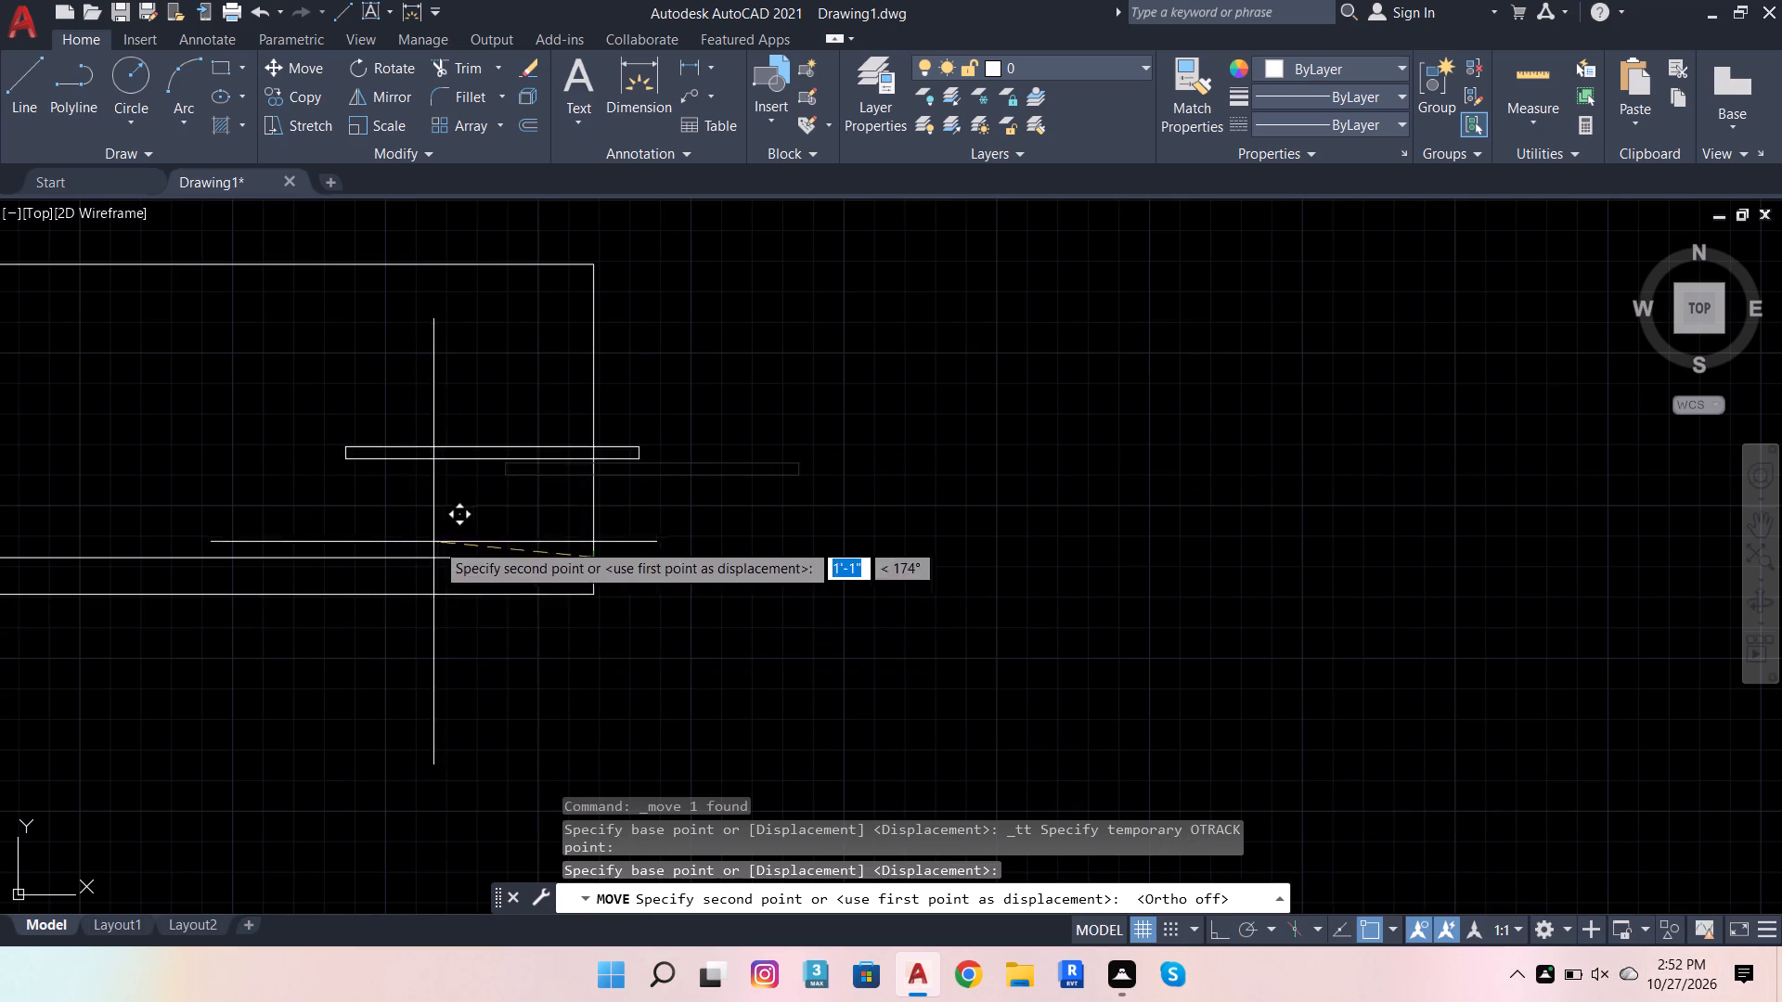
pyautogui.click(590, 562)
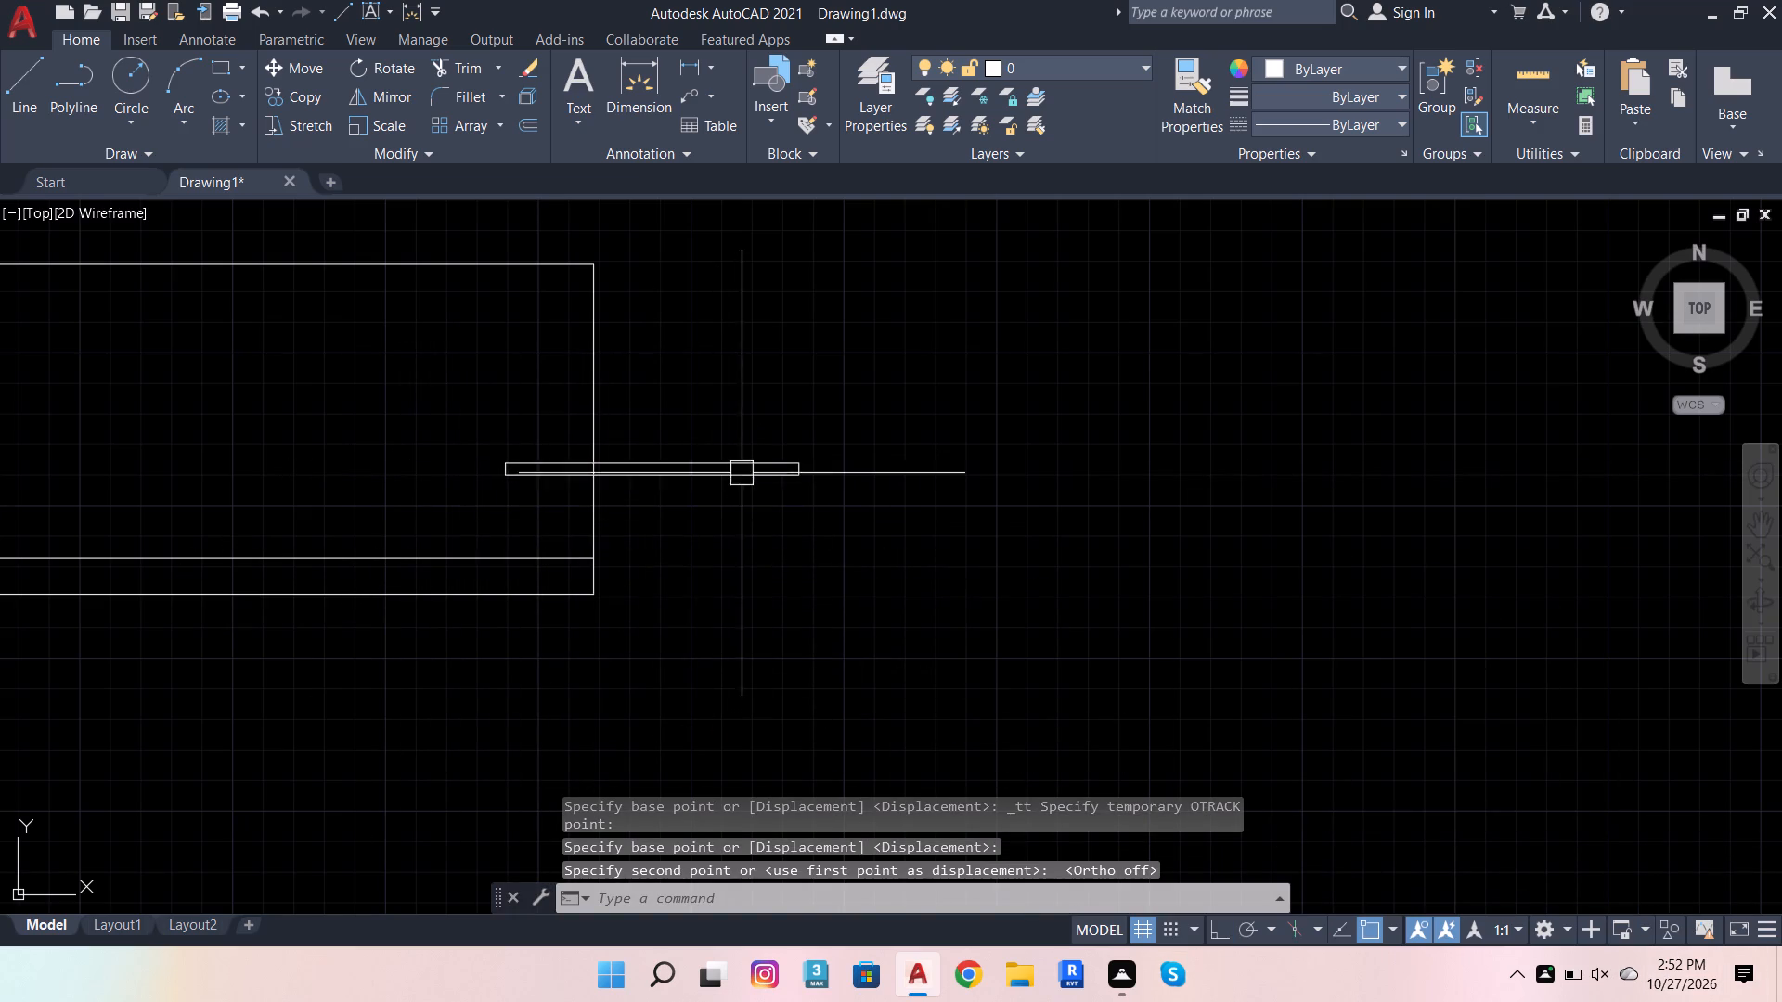
# Move the thin rectangle from a point on its top edge 5" from the right end to the inner line's right end.
pyautogui.click(742, 469)
pyautogui.click(301, 61)
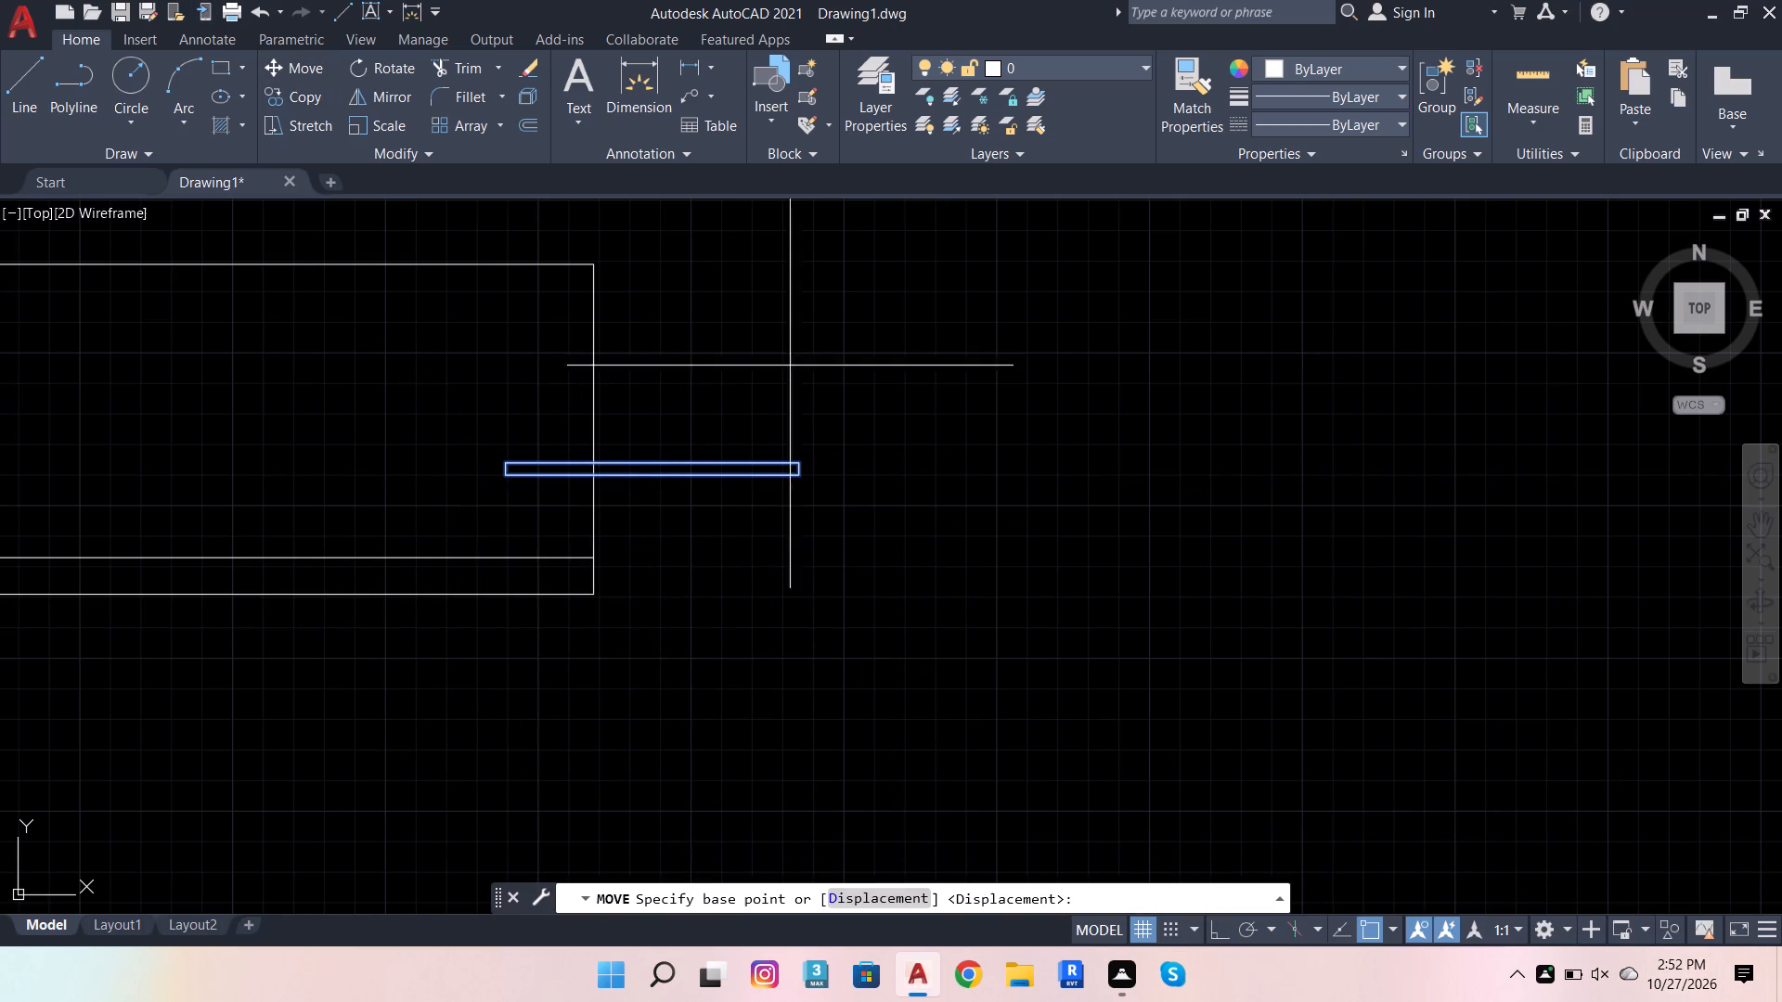
pyautogui.scroll(3, 780, 447)
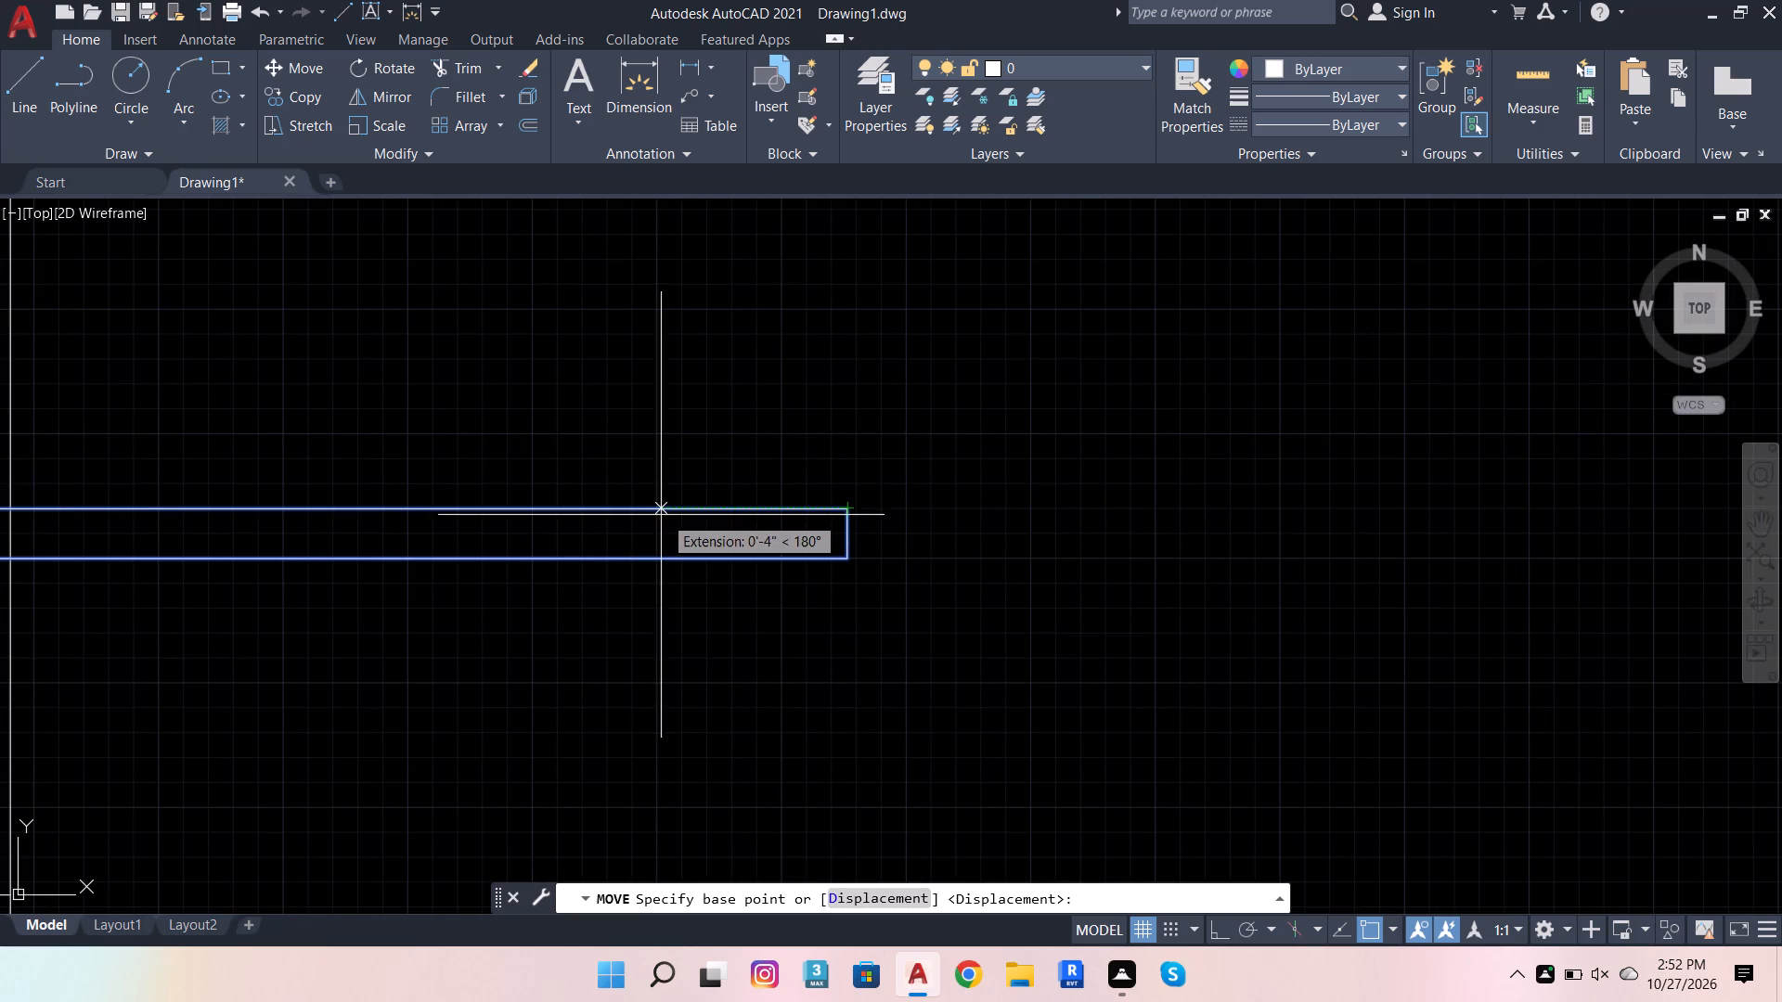
pyautogui.click(599, 511)
pyautogui.scroll(-3, 924, 532)
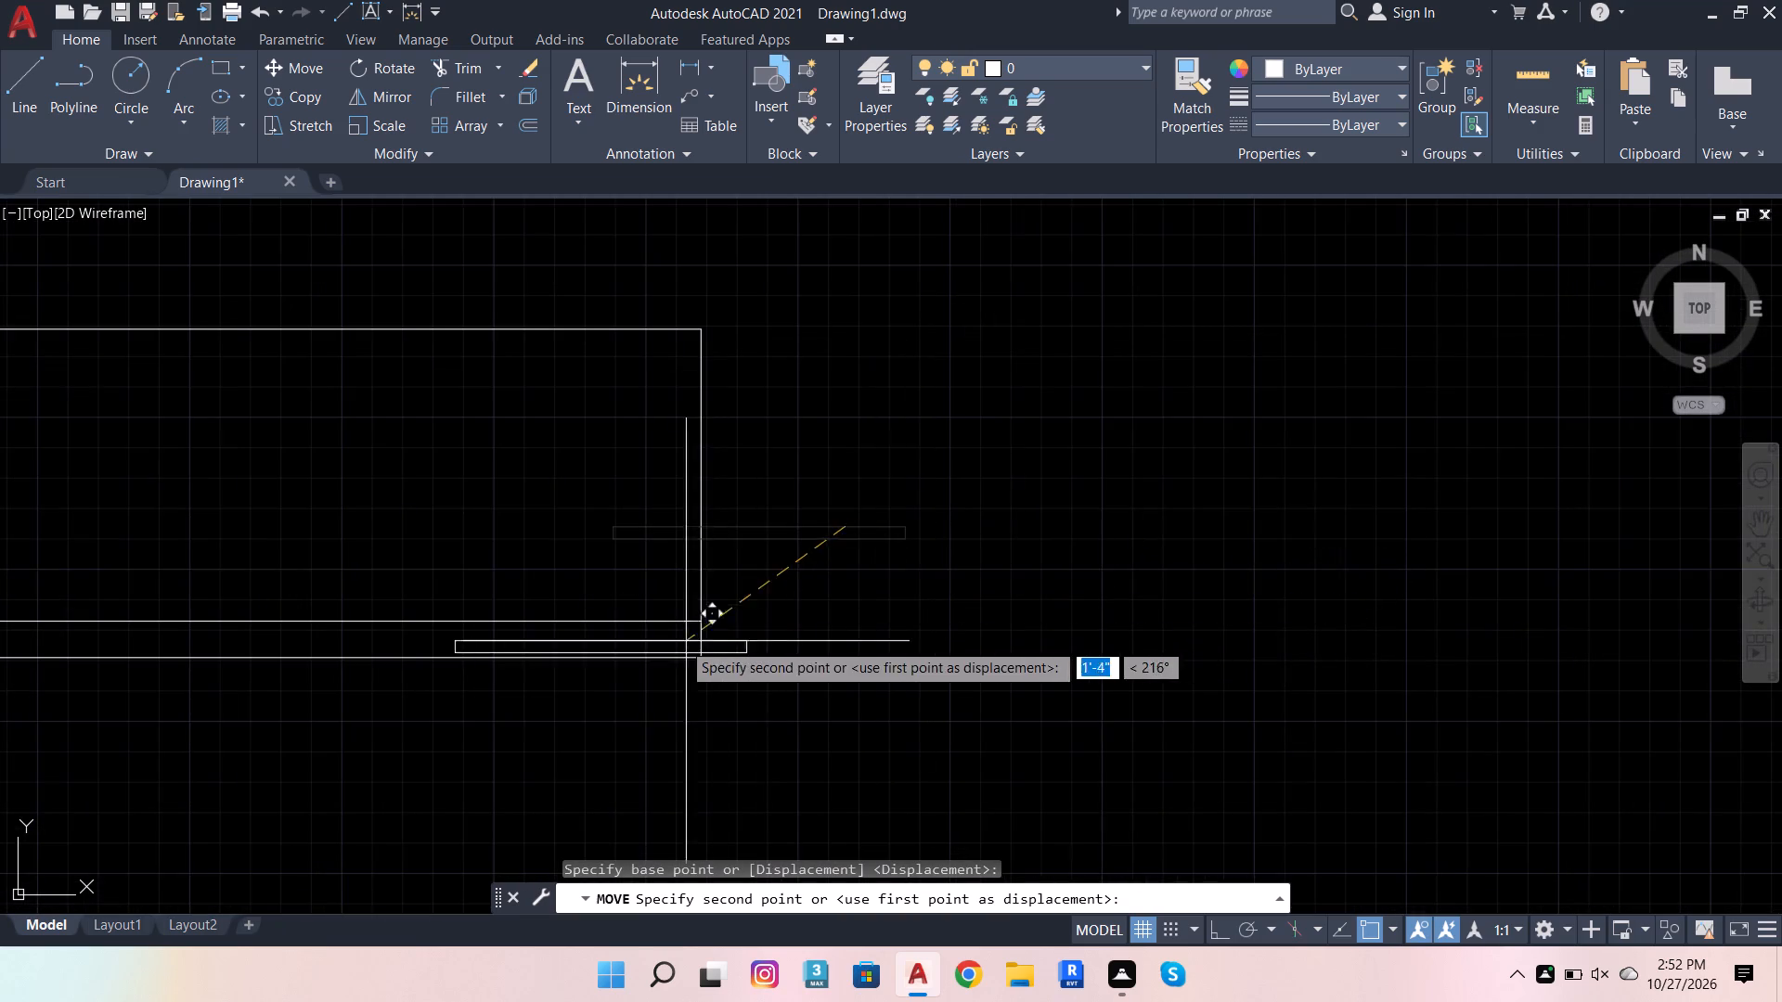
pyautogui.scroll(3, 664, 623)
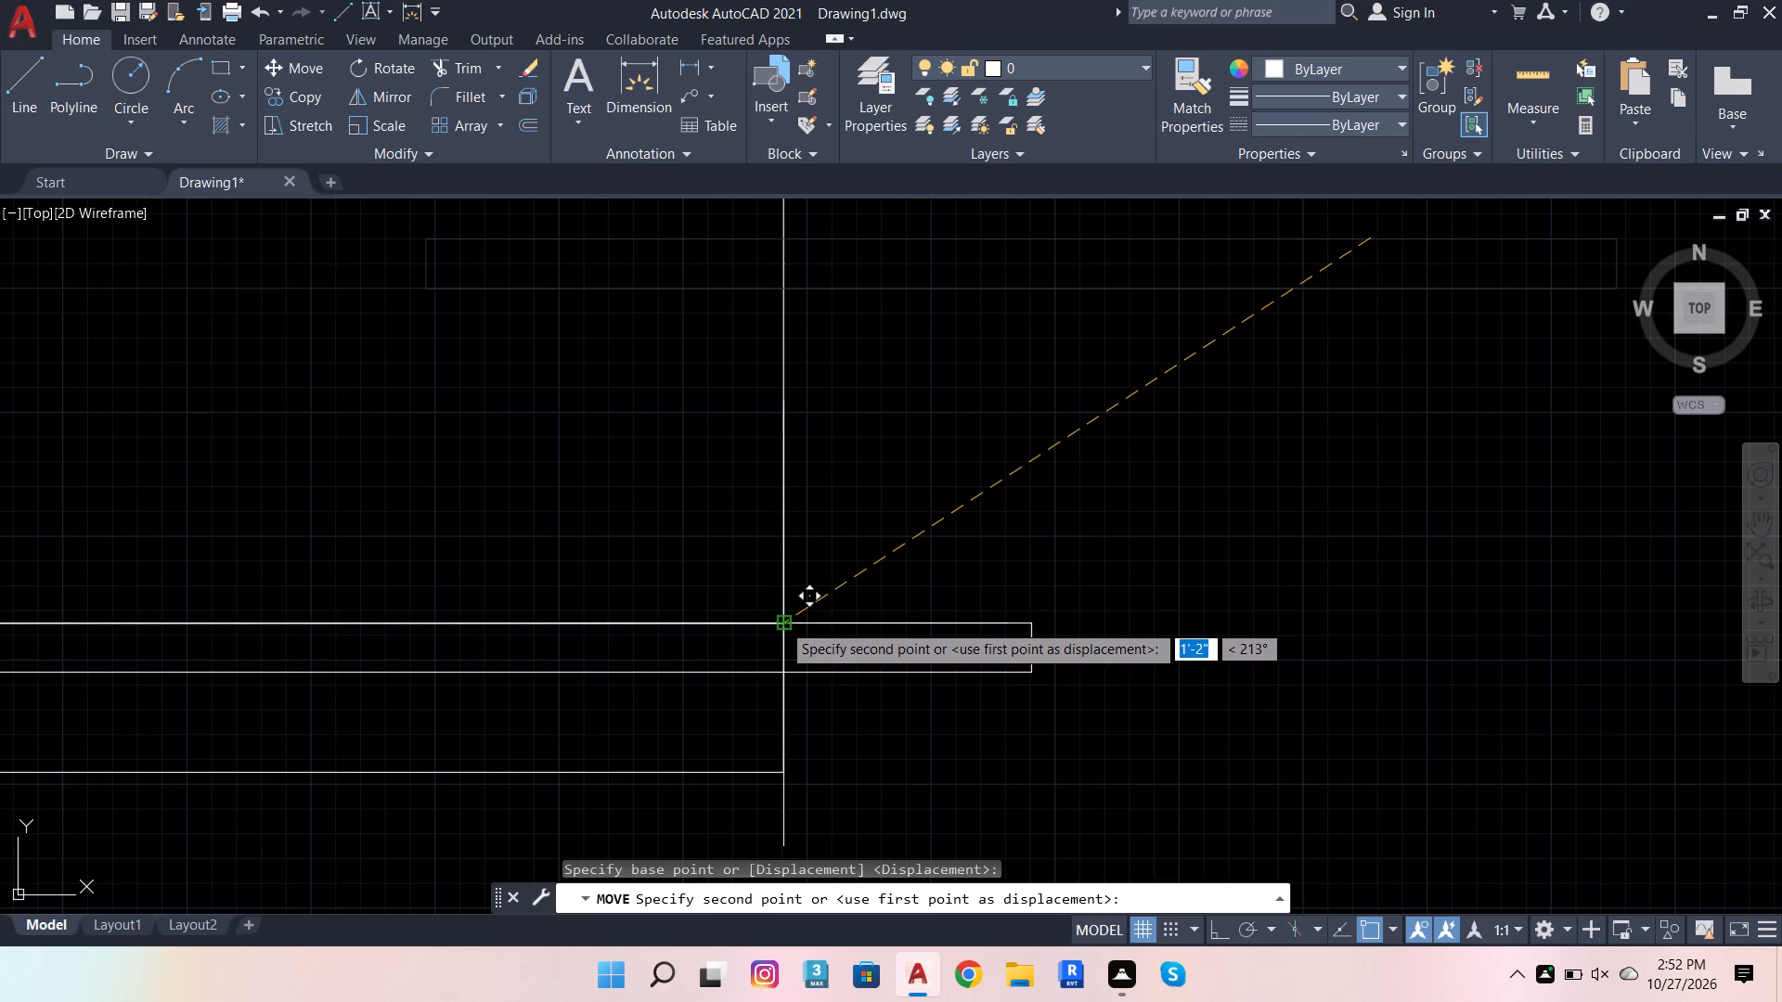
pyautogui.click(781, 623)
# Dimension the thin rectangle's short right edge, placing the dimension just to the right of it.
pyautogui.scroll(-2, 1037, 537)
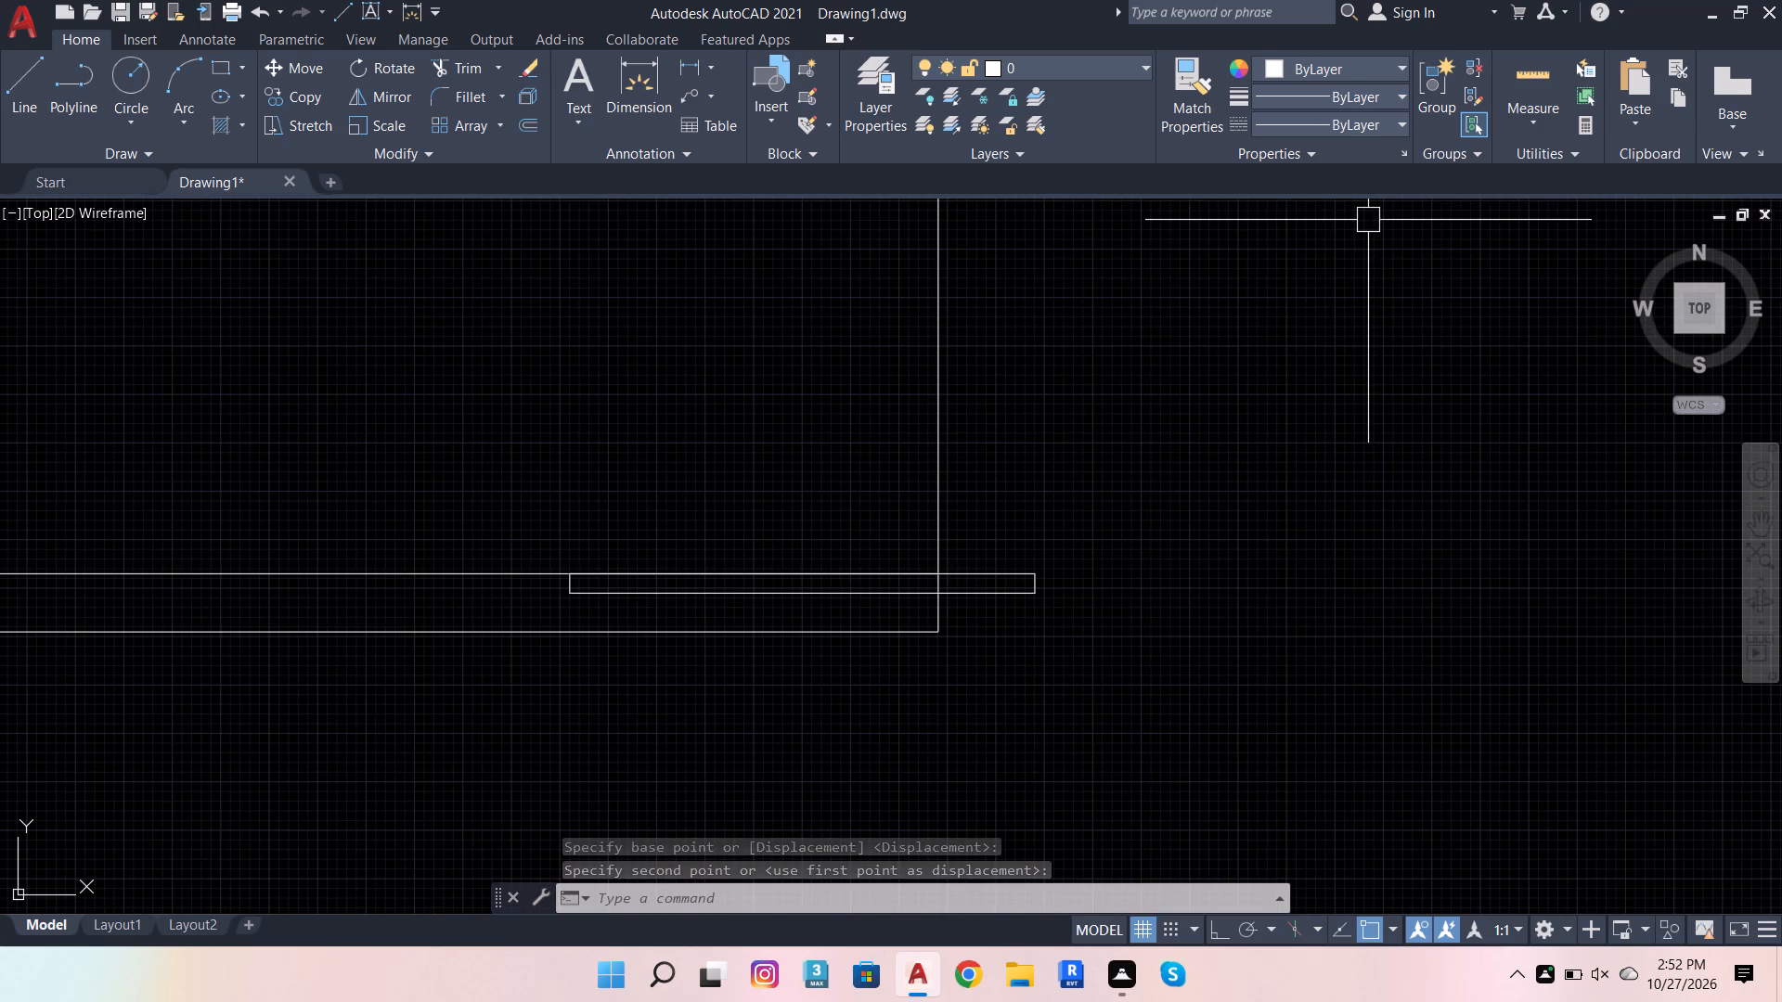
pyautogui.click(653, 109)
pyautogui.scroll(2, 1048, 612)
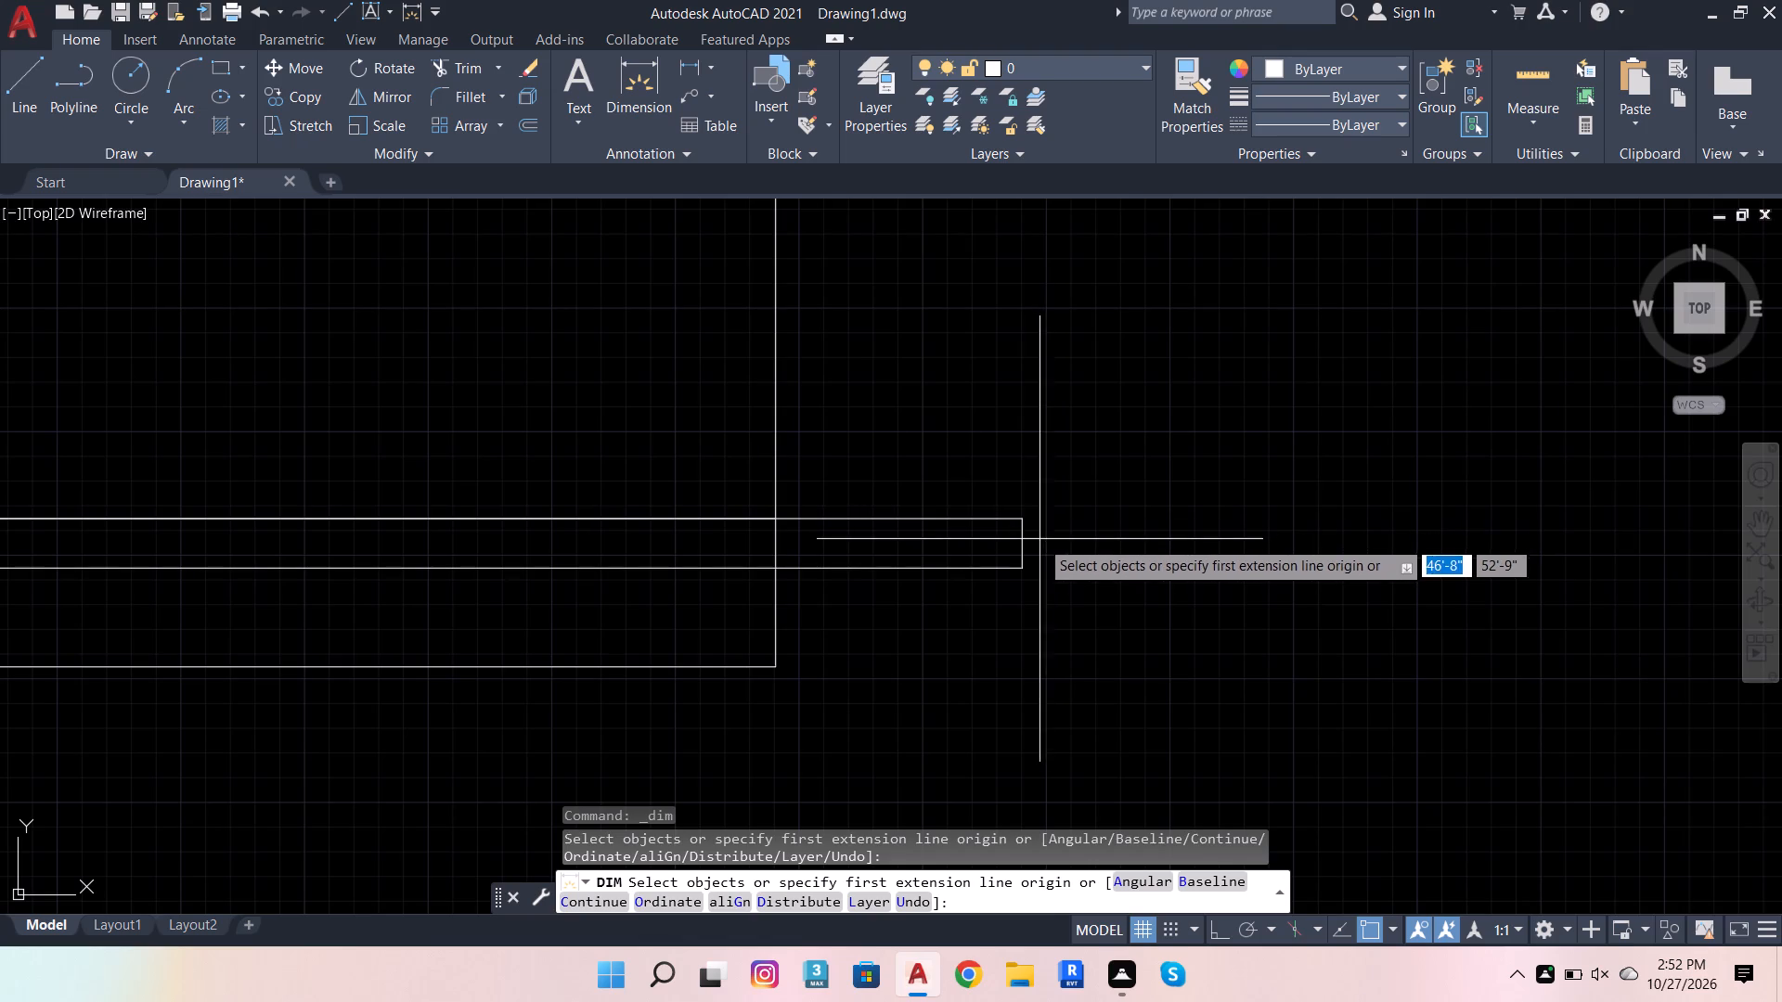
pyautogui.click(1033, 543)
pyautogui.scroll(4, 1010, 546)
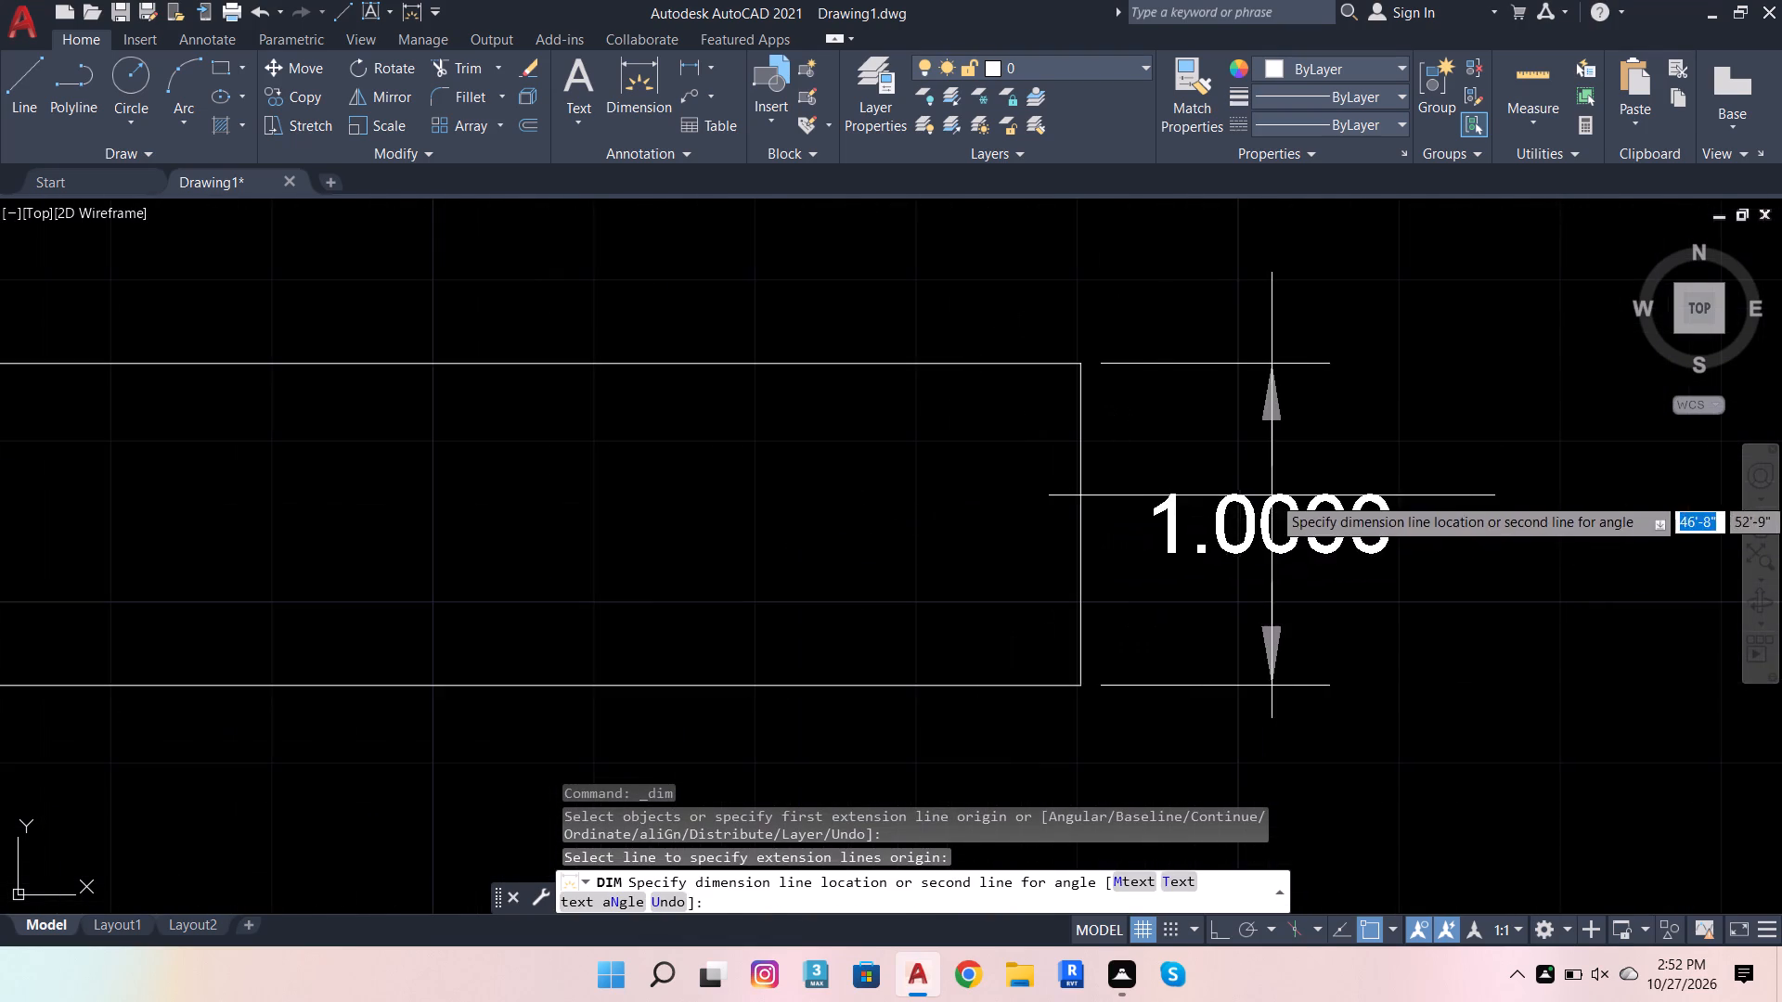
pyautogui.scroll(-4, 1090, 517)
pyautogui.click(1226, 521)
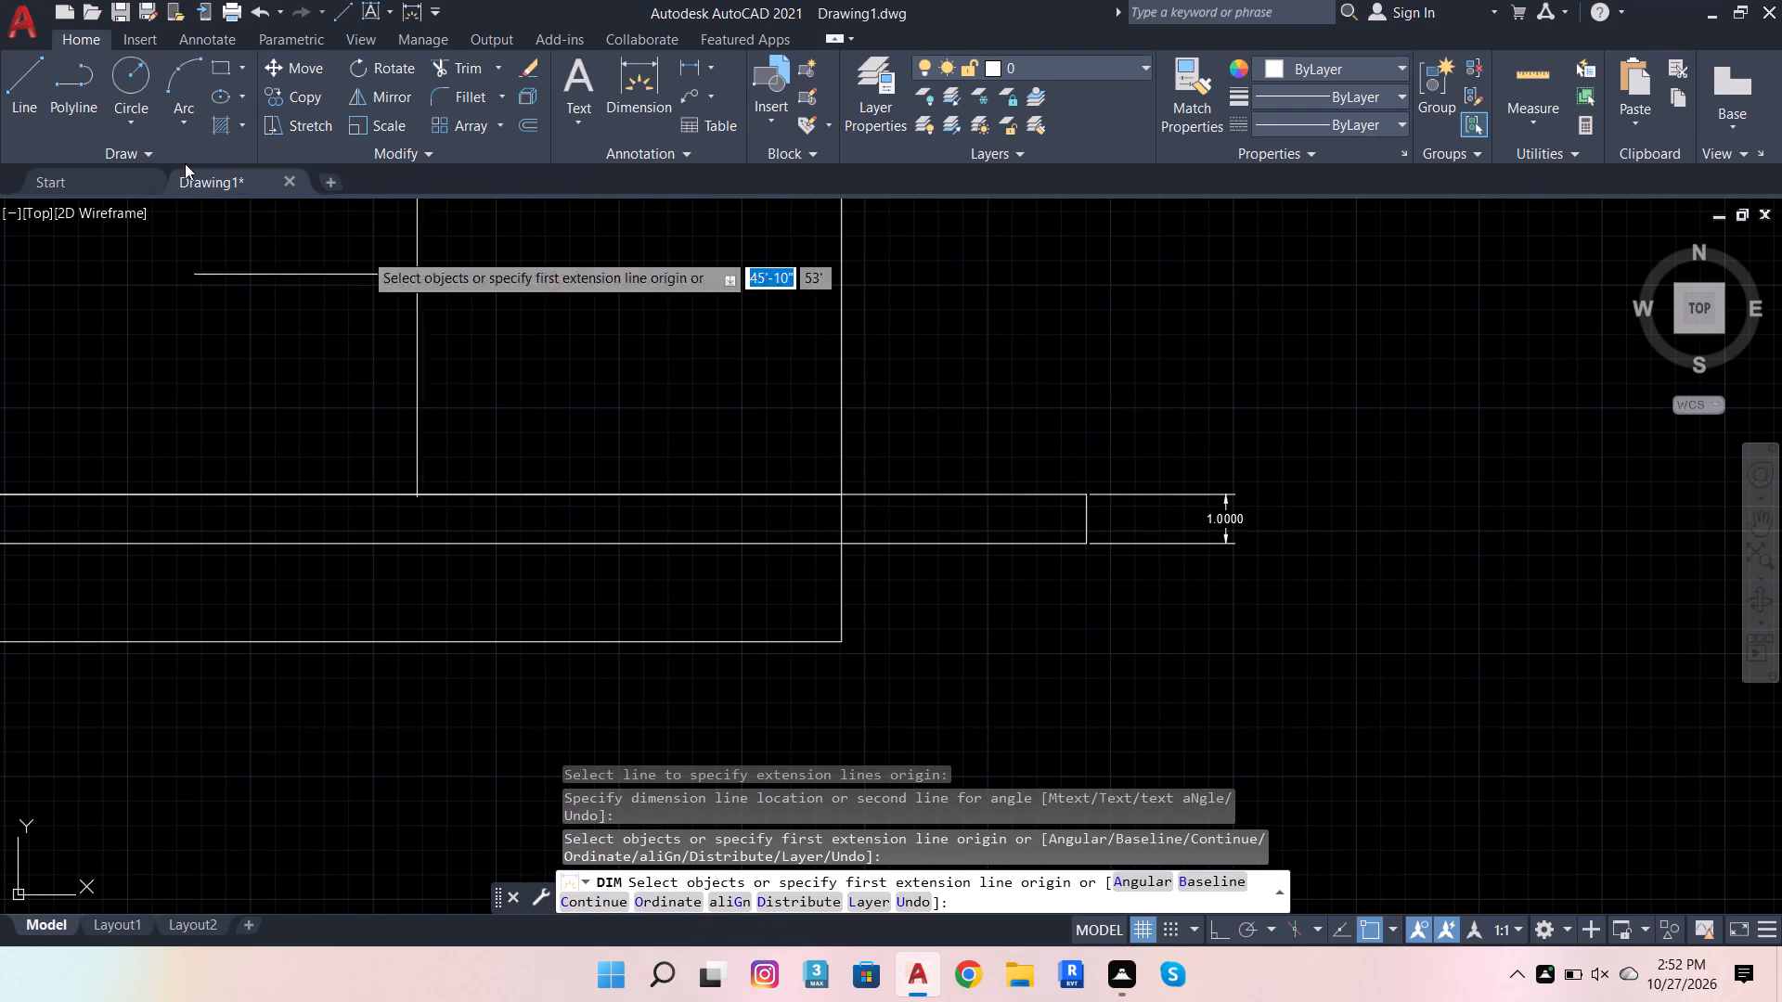
# Set the Standard dimension style's primary units to Architectural format with 0'-0" precision.
pyautogui.press('Escape')
pyautogui.press('Escape')
pyautogui.press('Escape')
pyautogui.press('Escape')
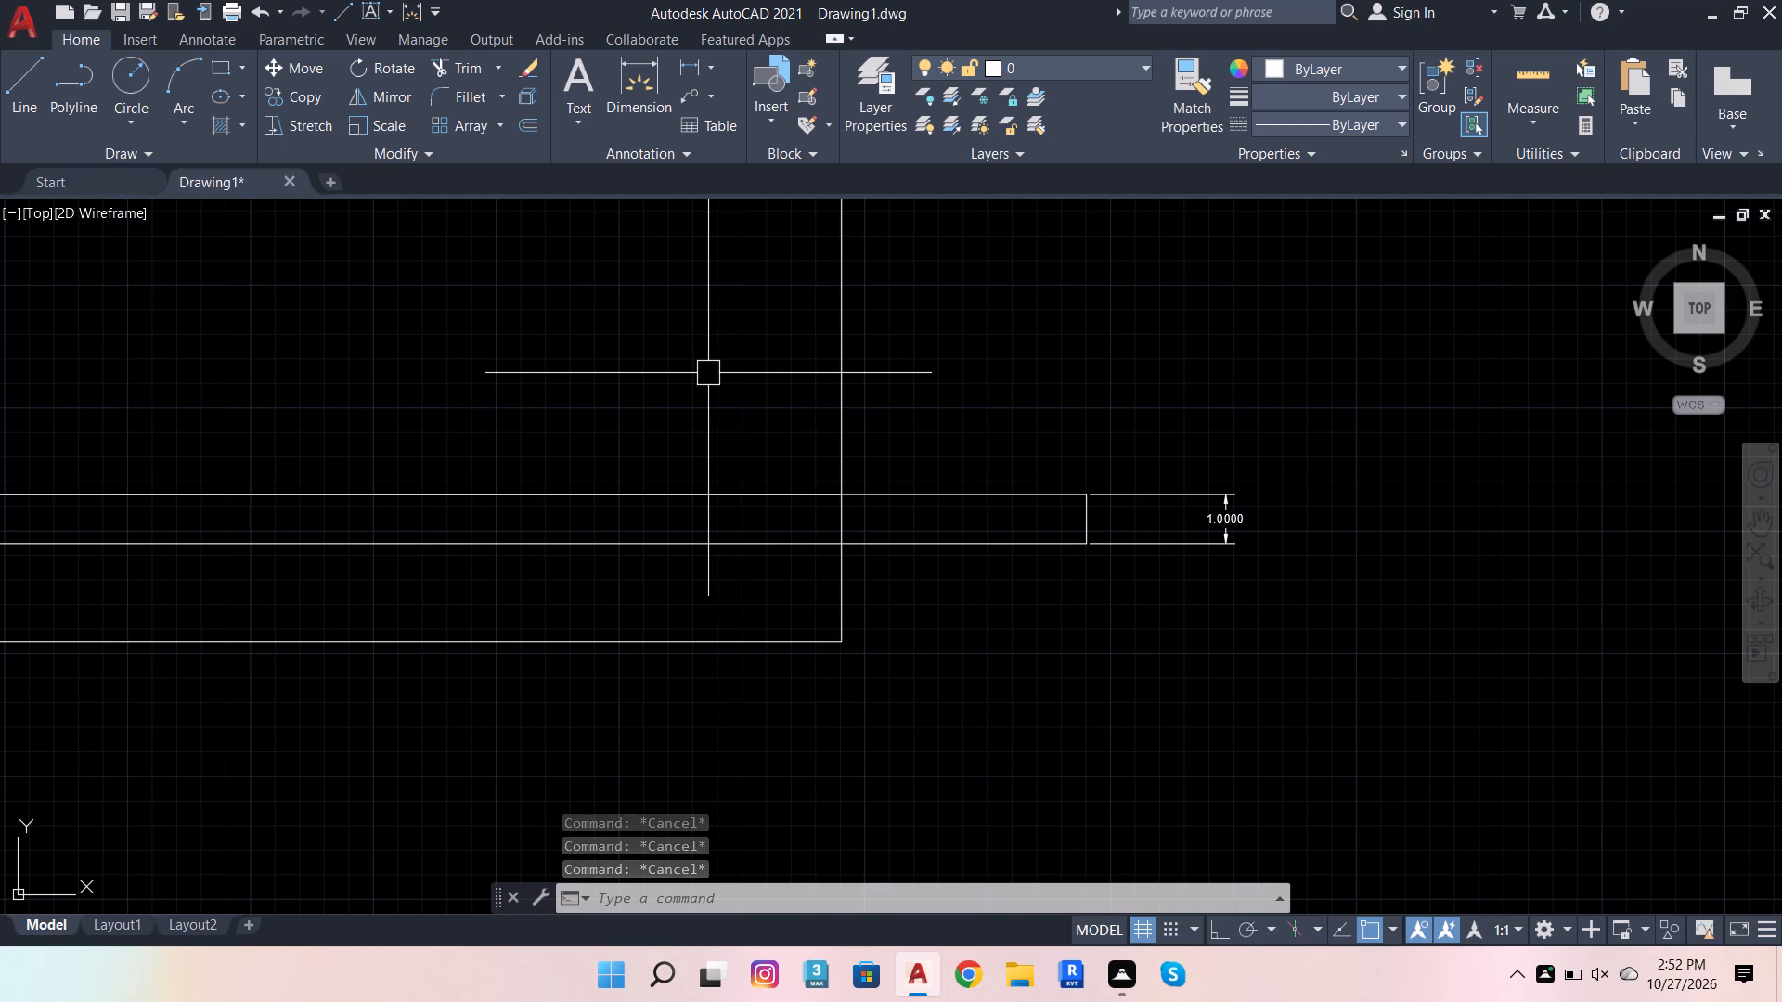
pyautogui.write('DIM')
pyautogui.click(911, 441)
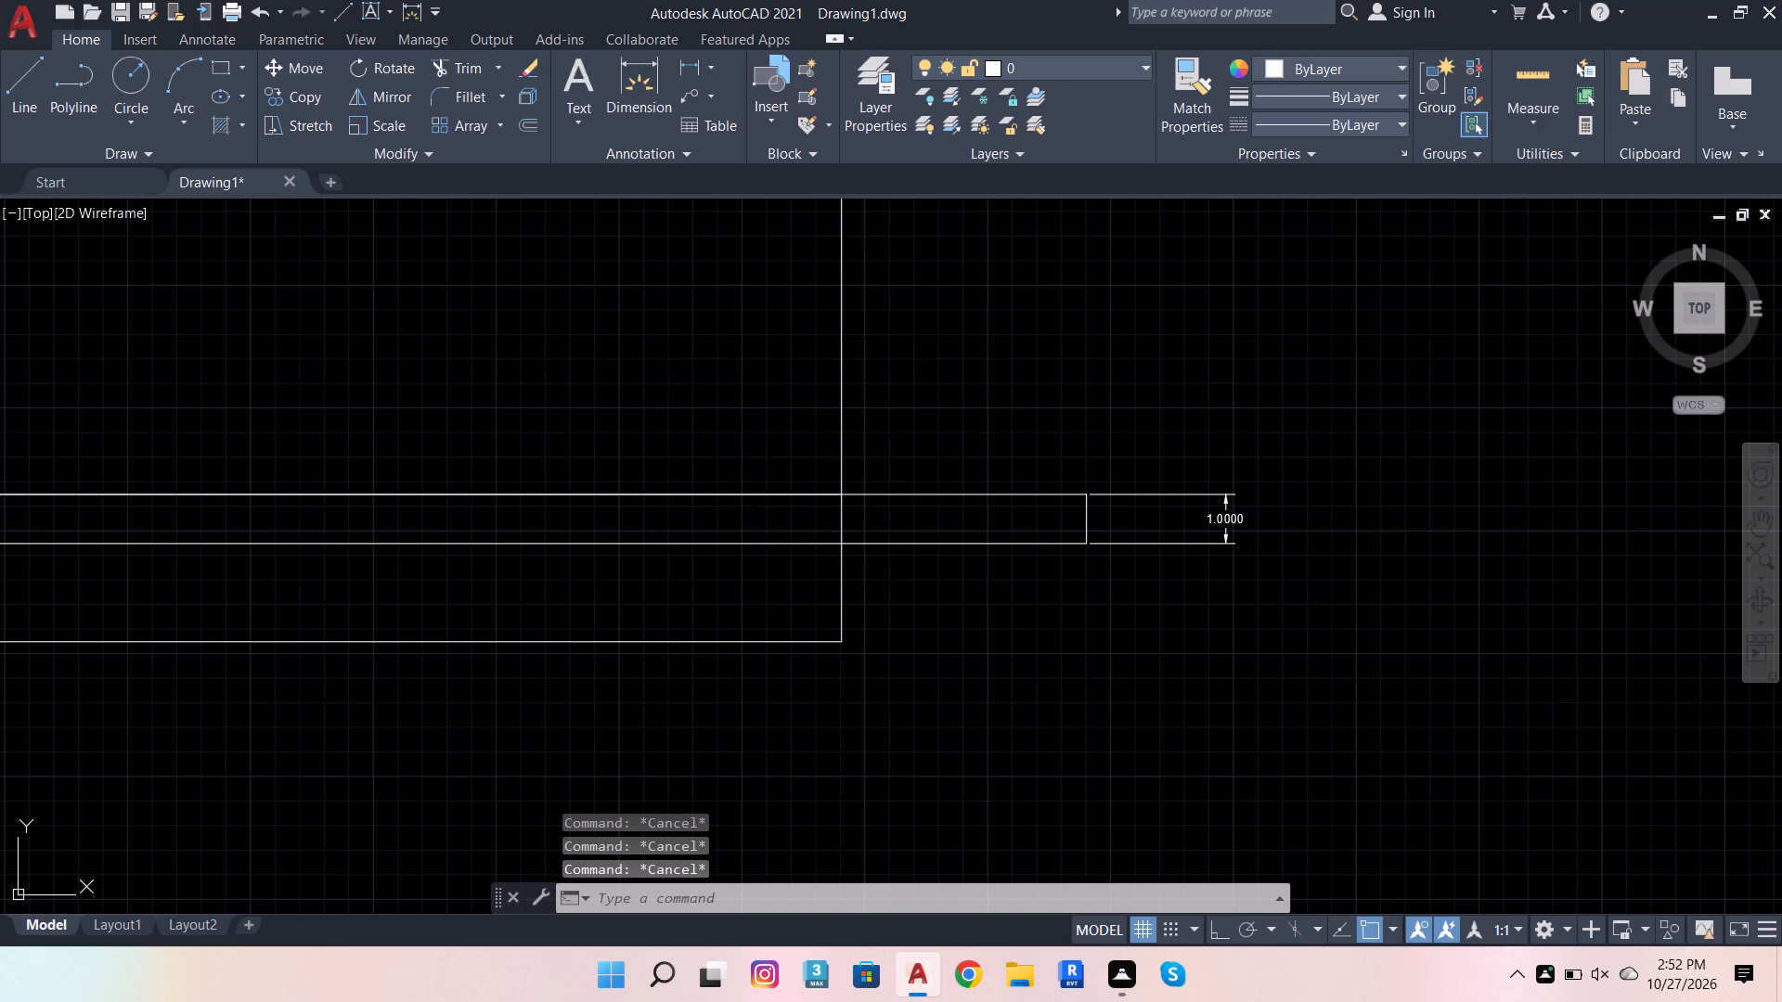
pyautogui.click(1183, 434)
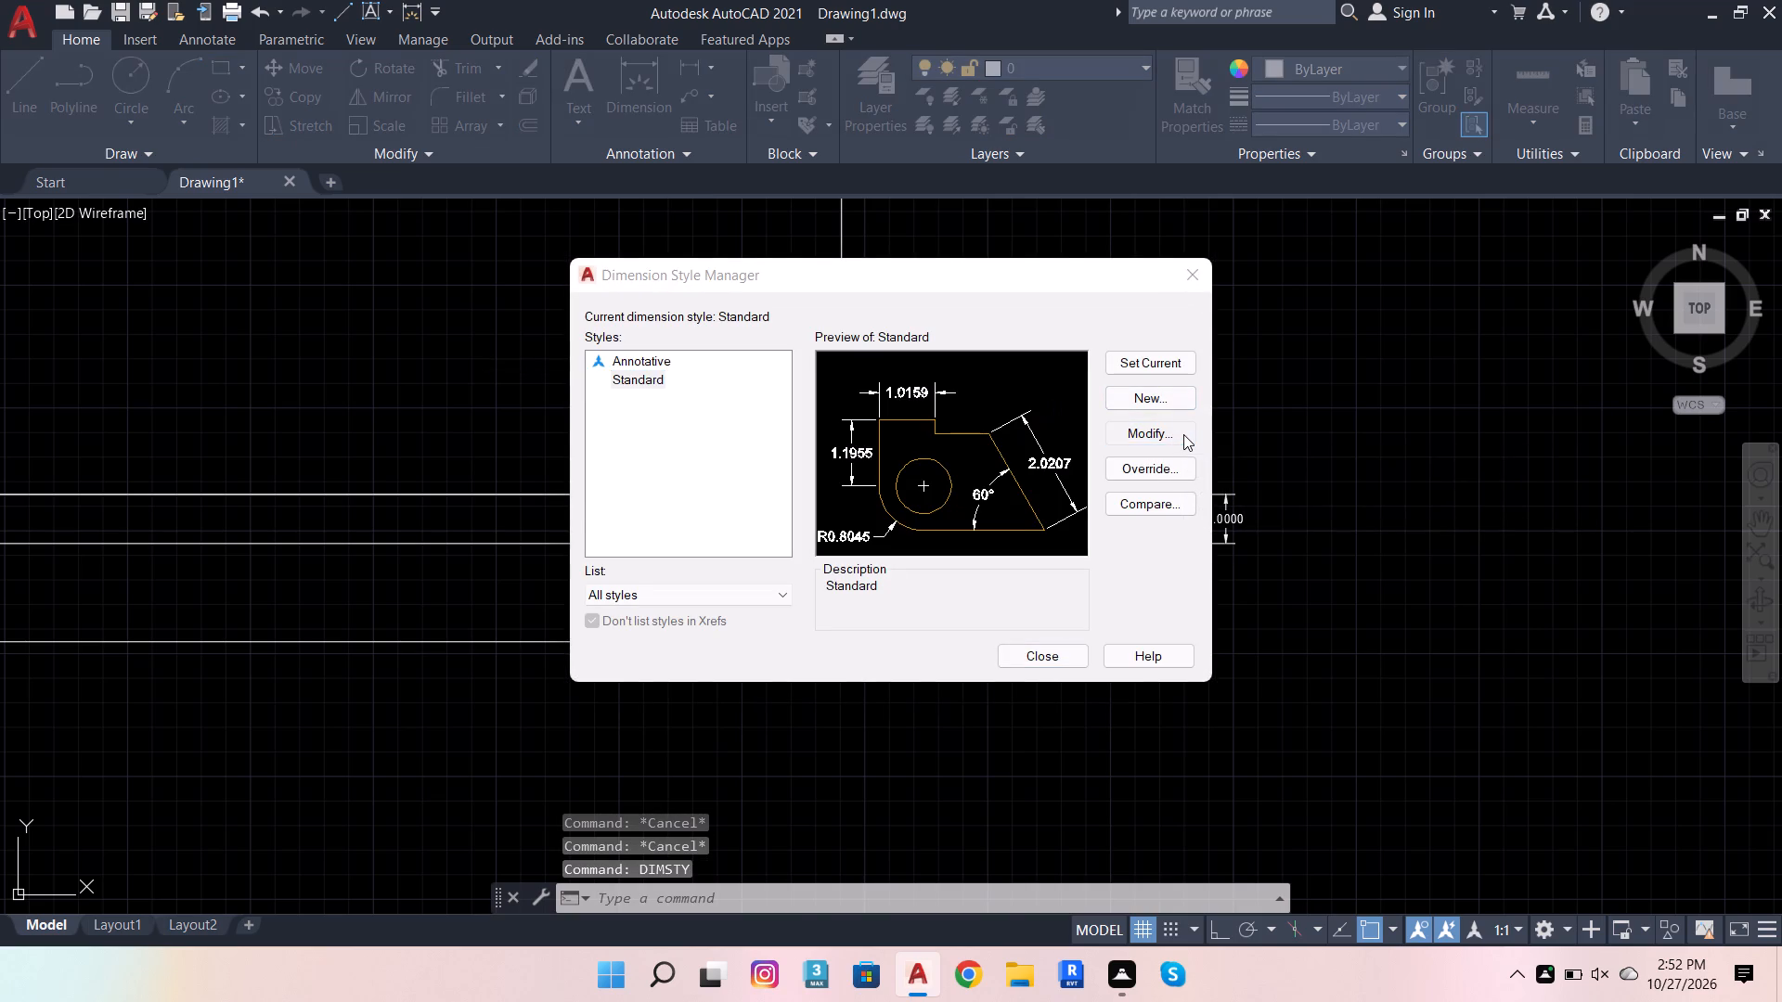
pyautogui.click(867, 229)
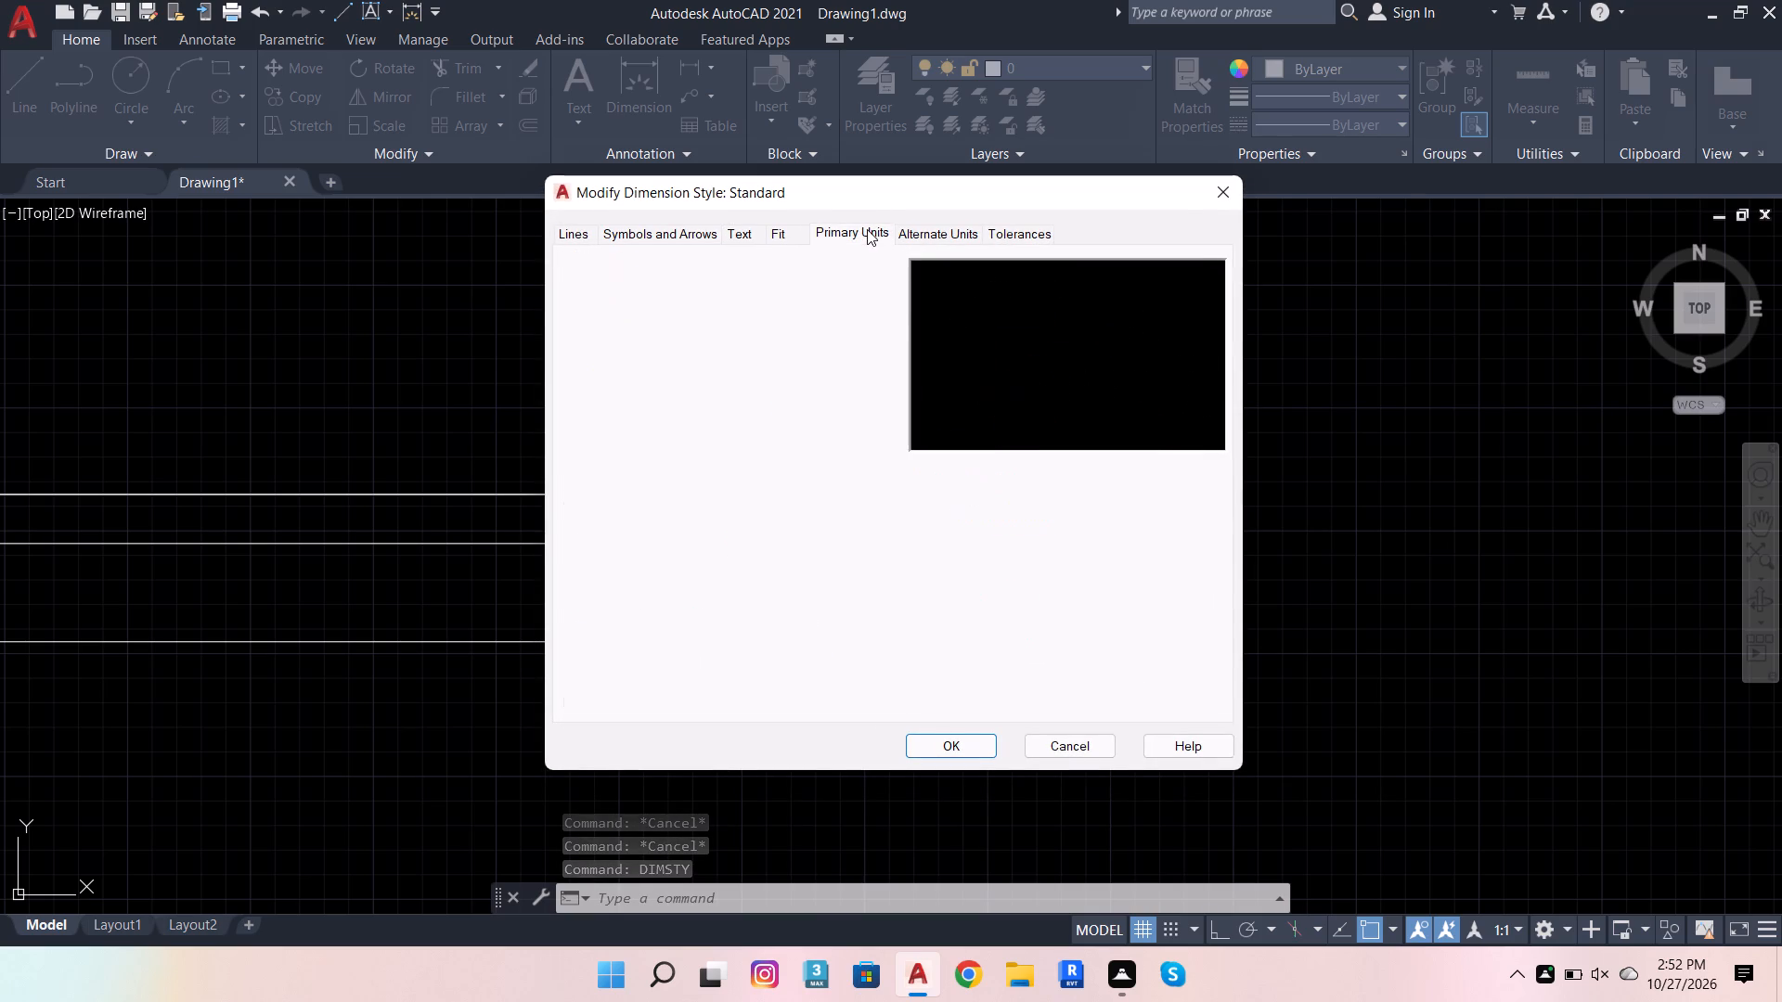
pyautogui.click(833, 276)
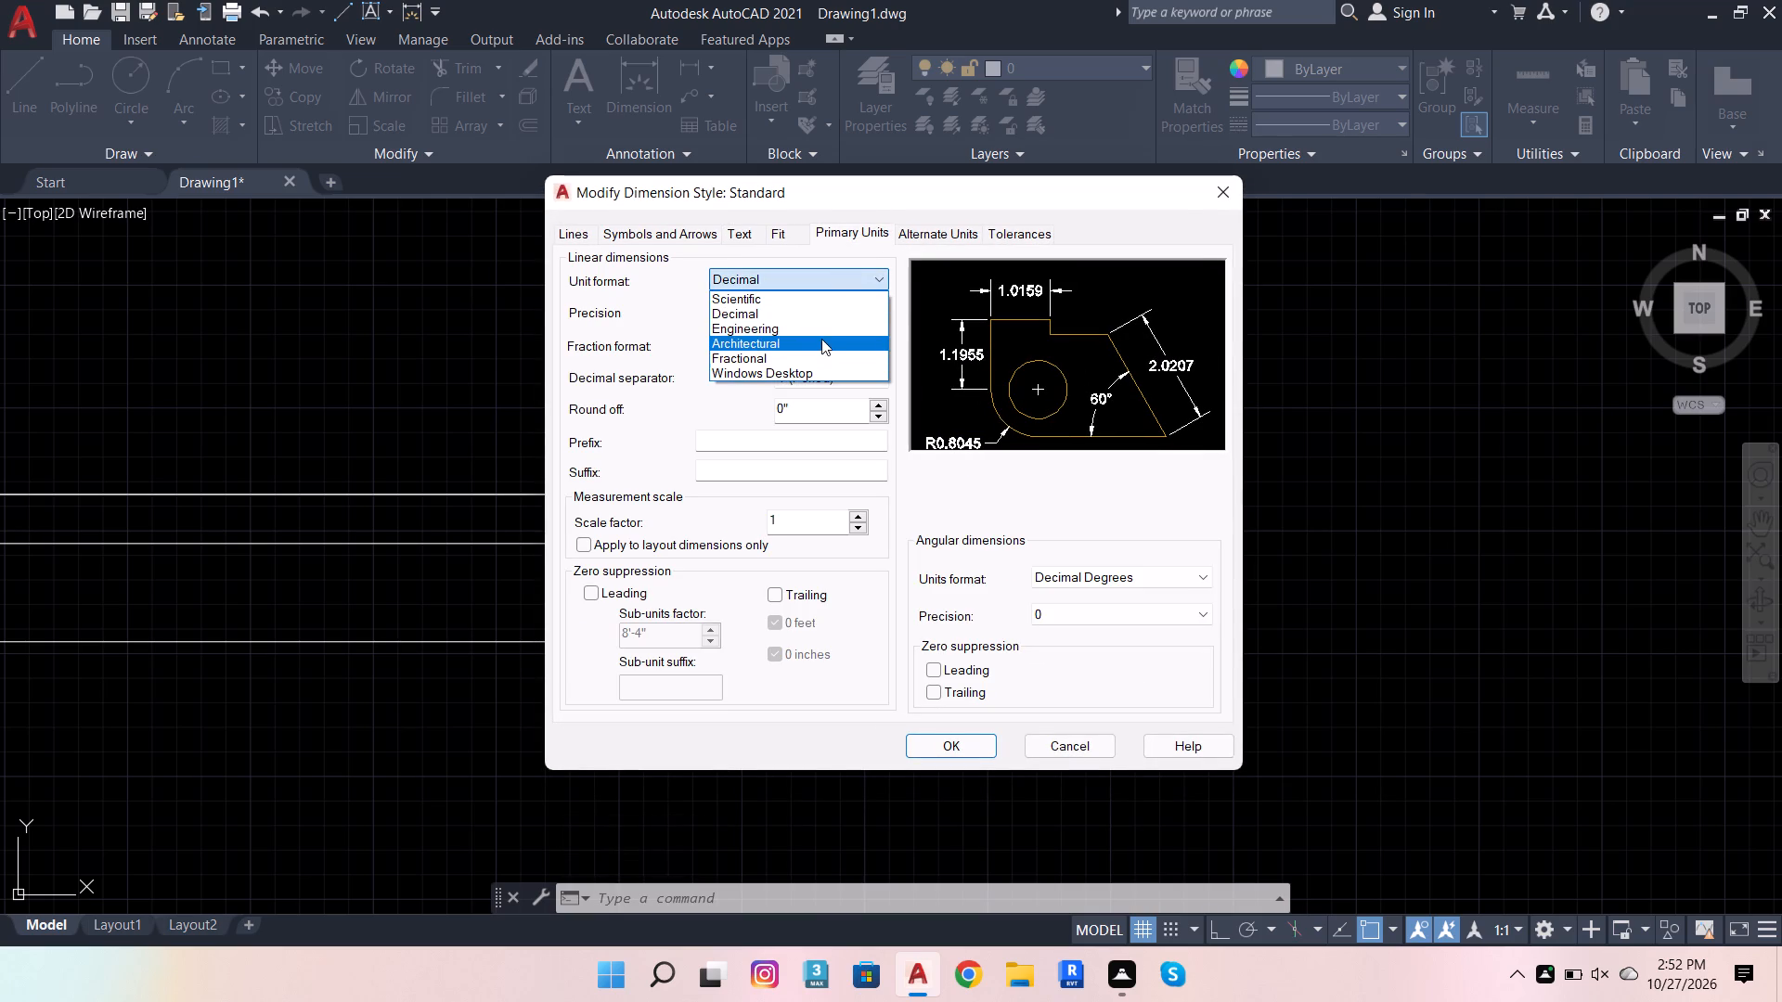
pyautogui.click(831, 328)
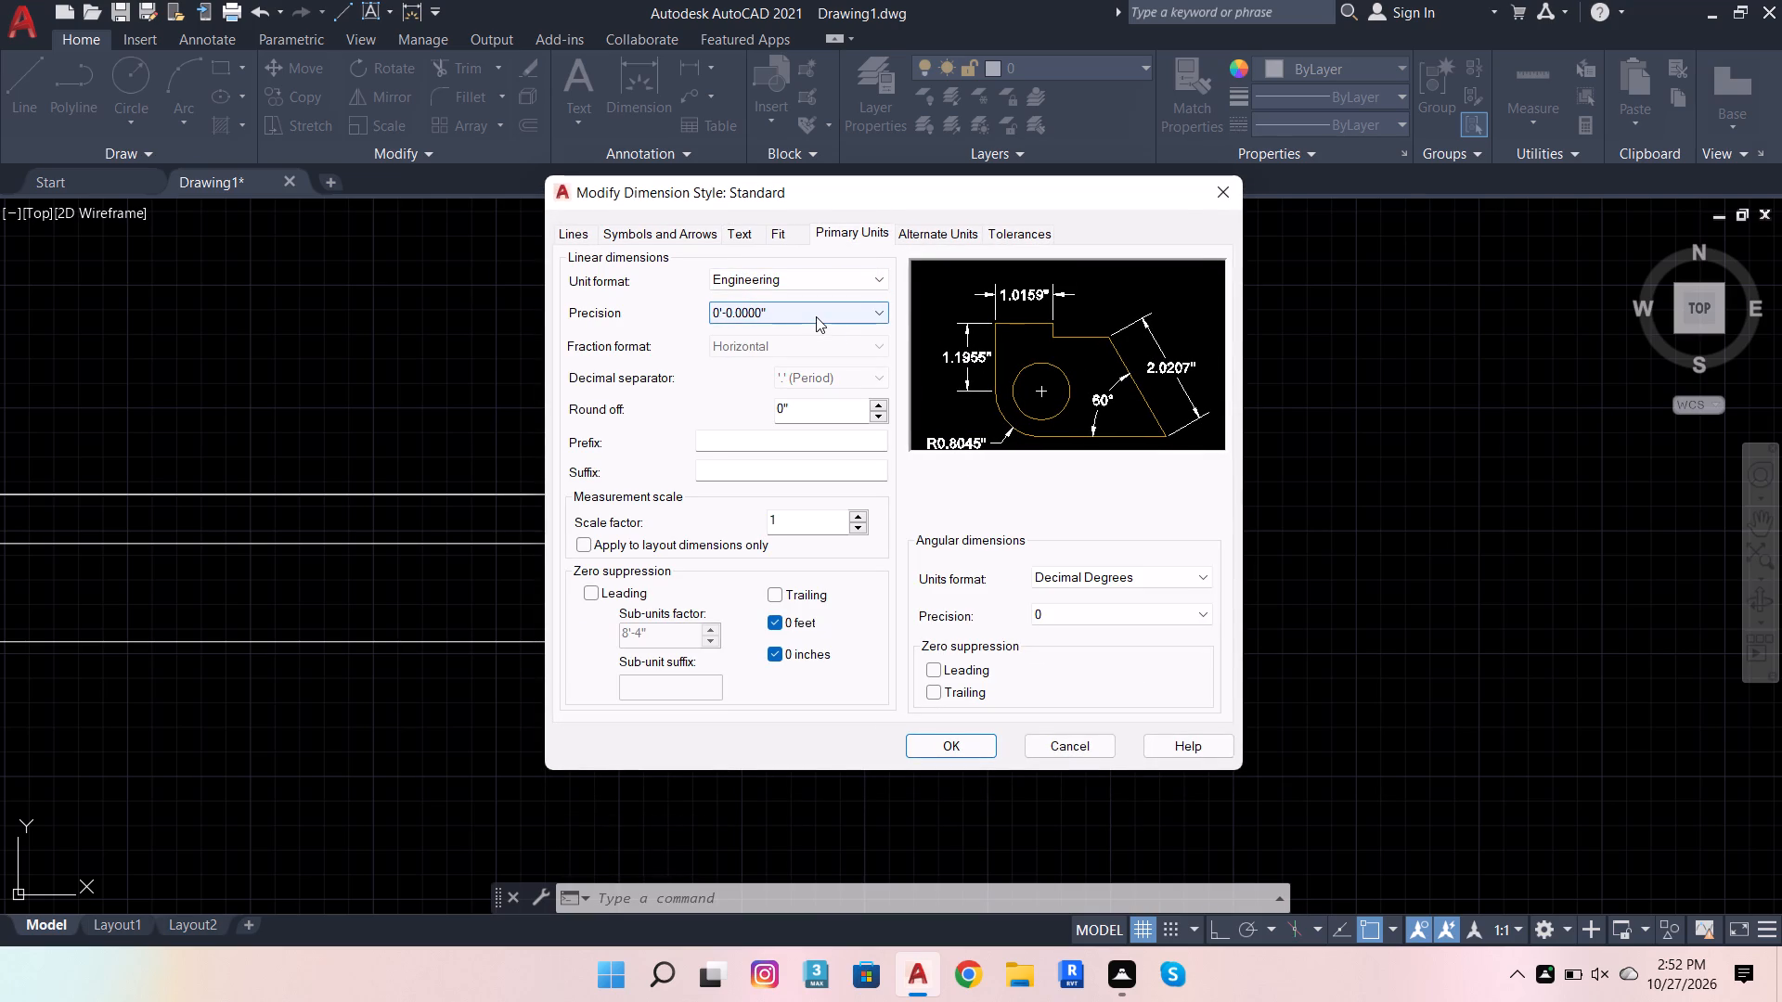
pyautogui.click(816, 316)
pyautogui.click(819, 330)
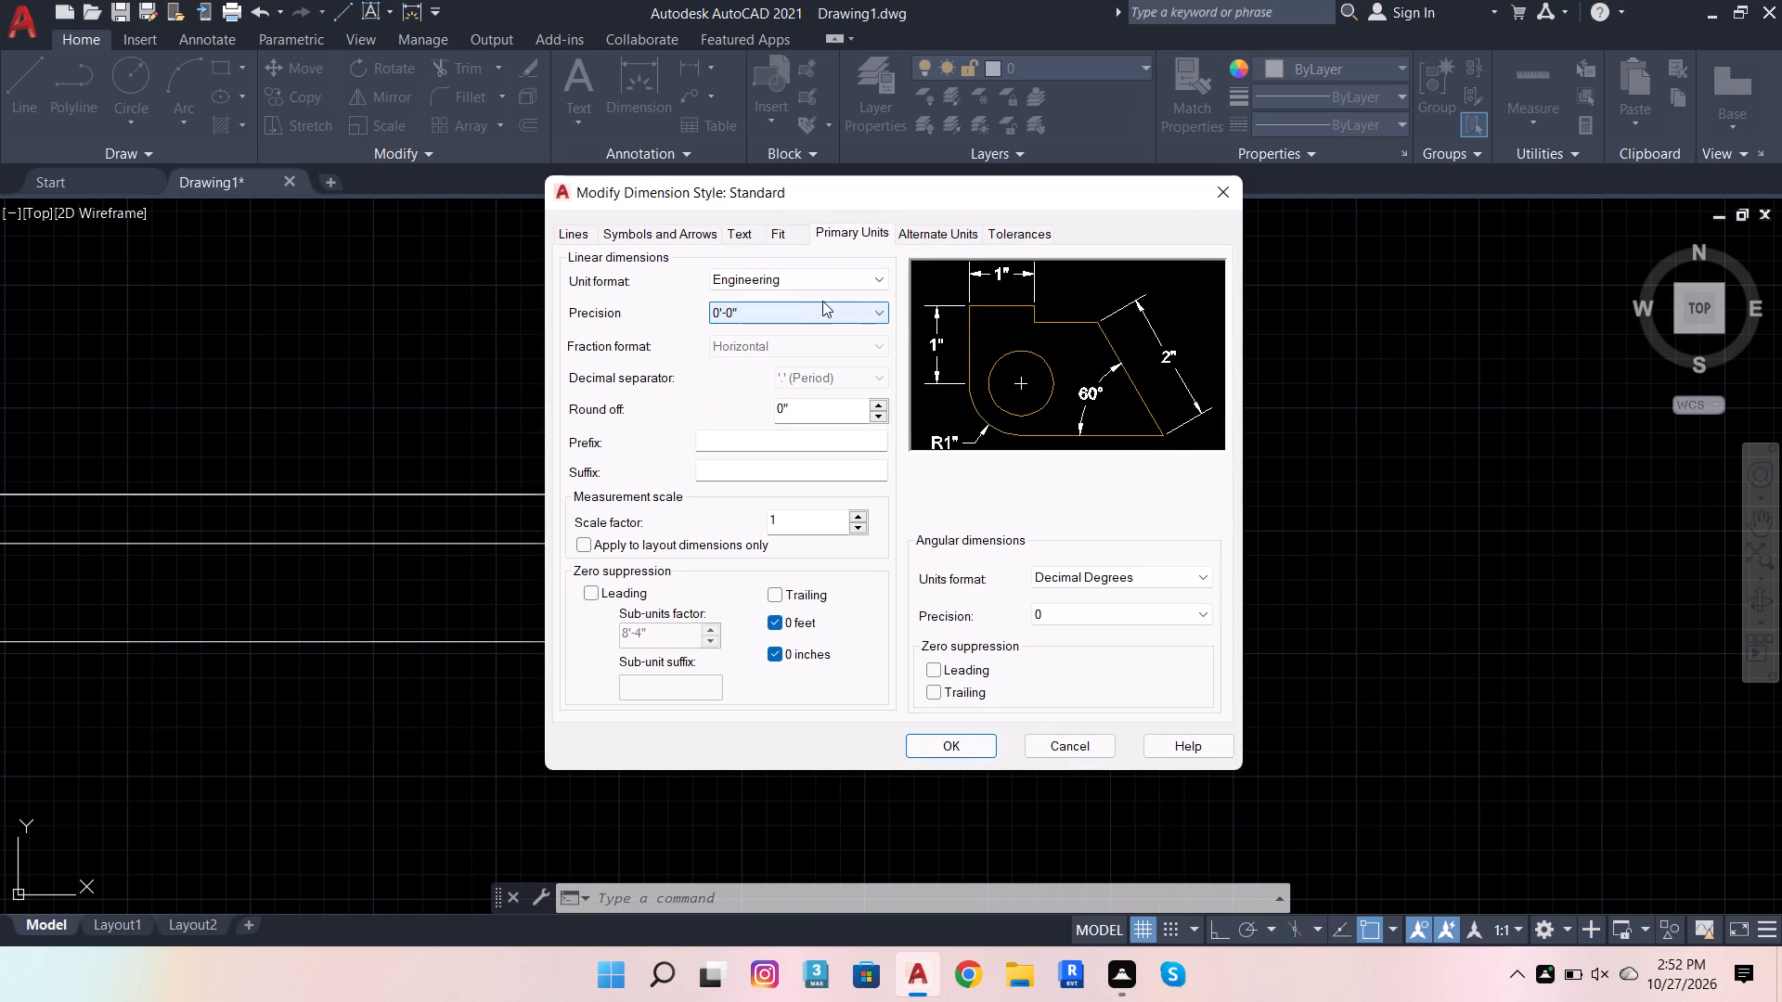
pyautogui.click(821, 316)
pyautogui.click(821, 316)
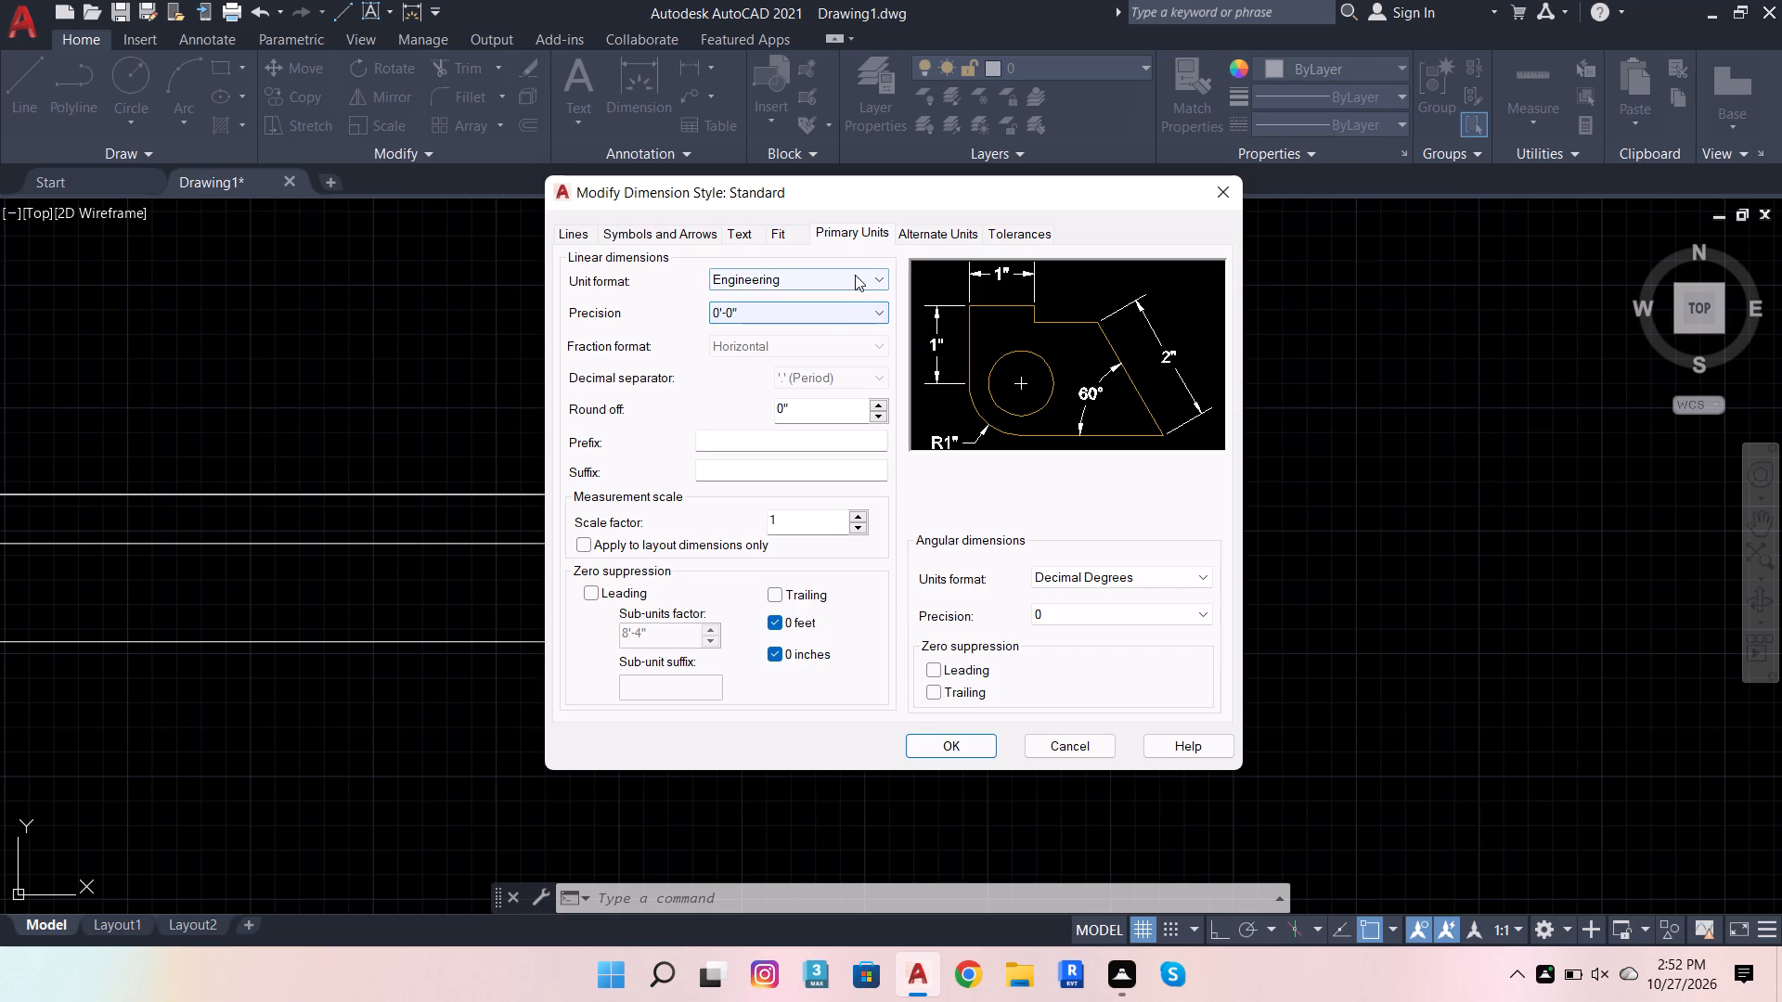
pyautogui.click(855, 275)
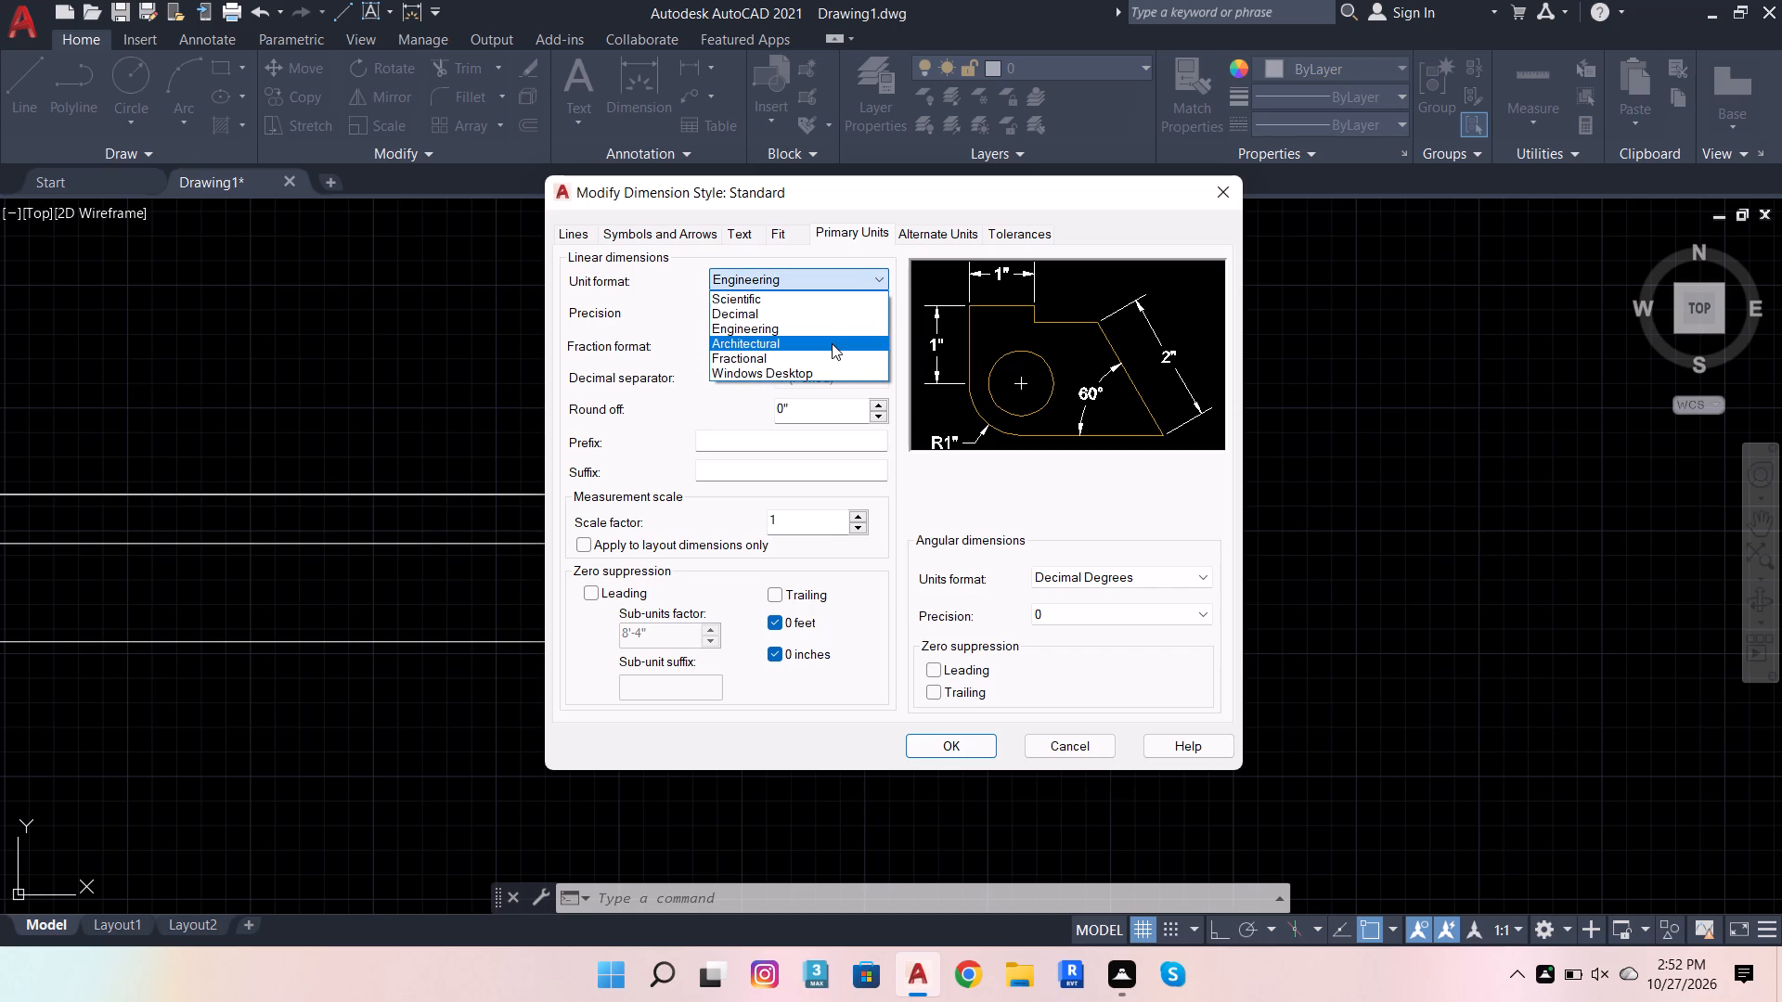
pyautogui.click(832, 343)
# Set the Standard dimension style's text height to 2" and its arrow size to 1".
pyautogui.click(736, 231)
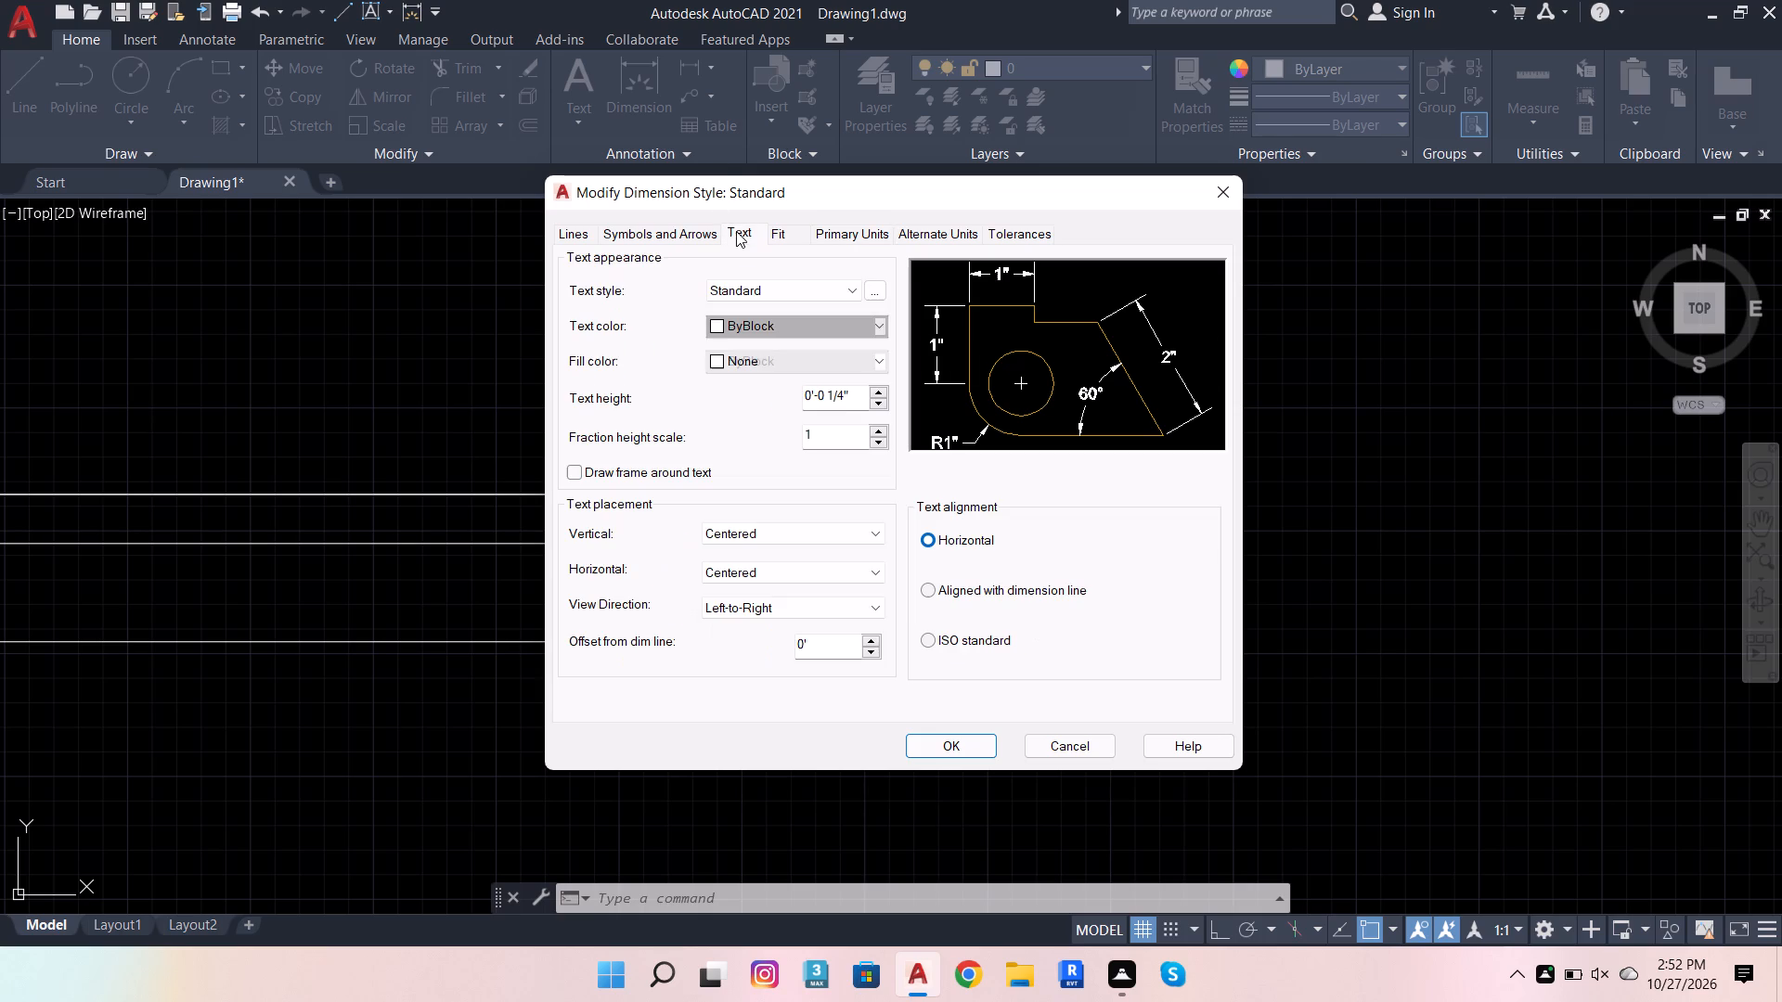
pyautogui.moveTo(858, 386); pyautogui.dragTo(748, 393)
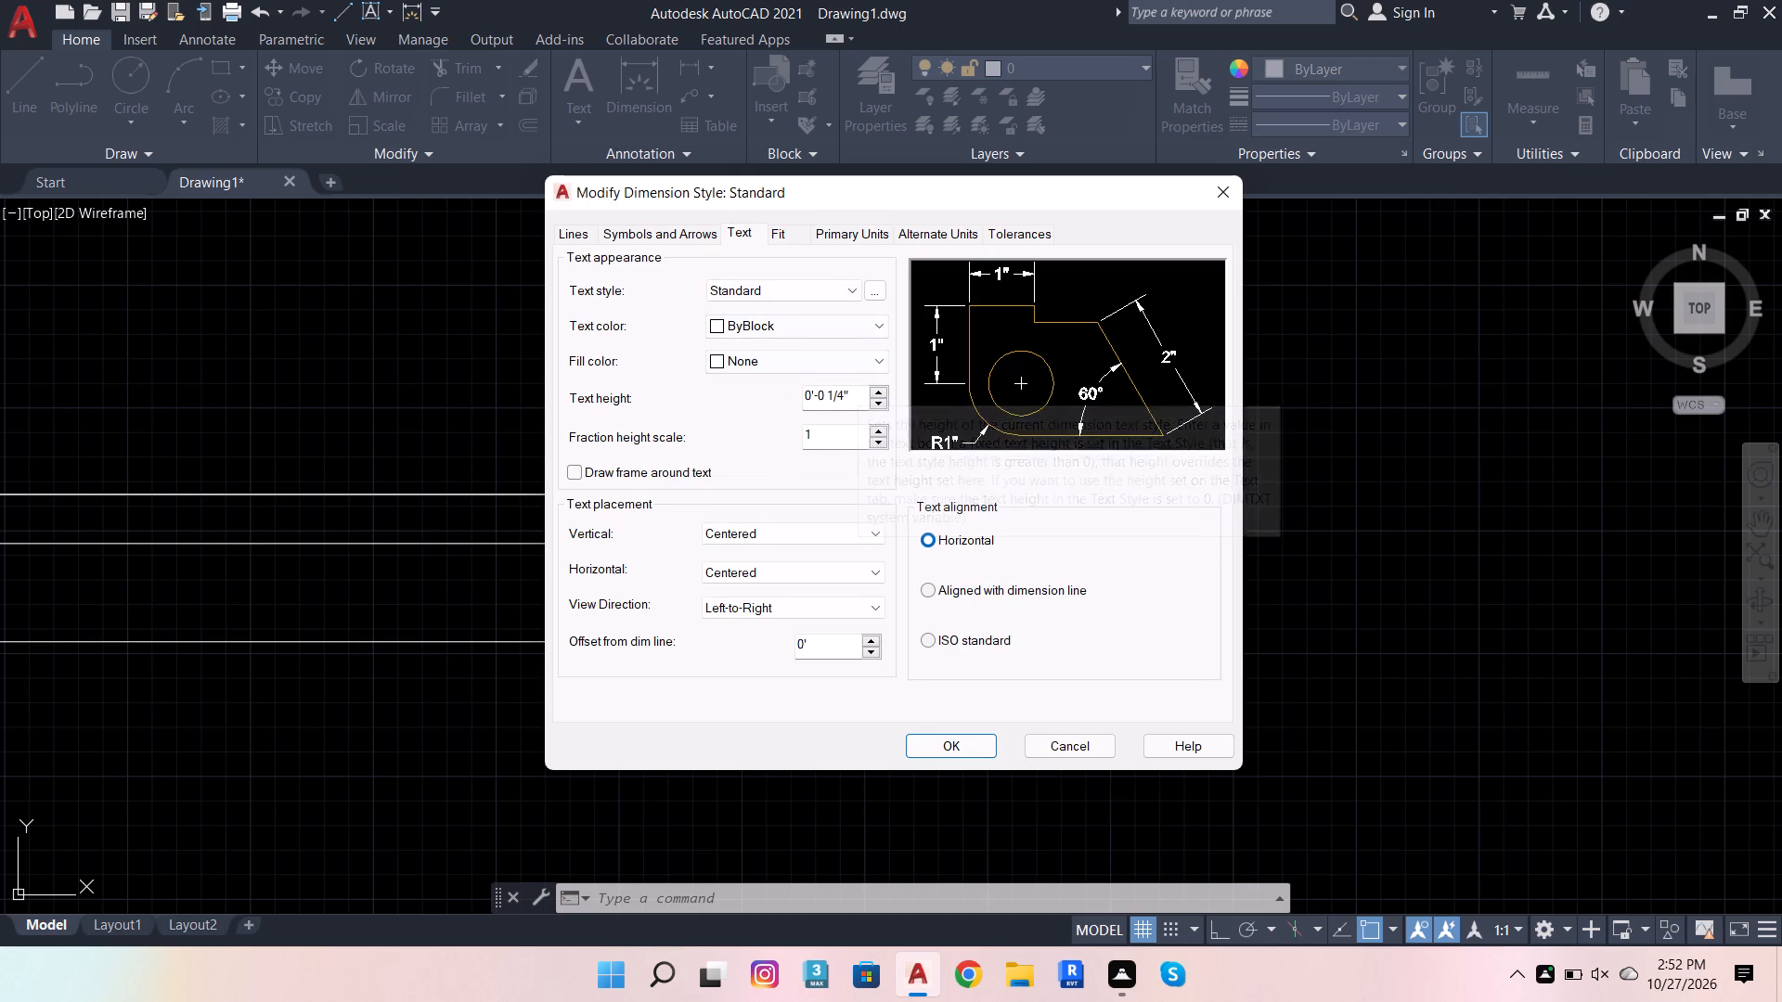
pyautogui.moveTo(855, 396); pyautogui.dragTo(766, 394)
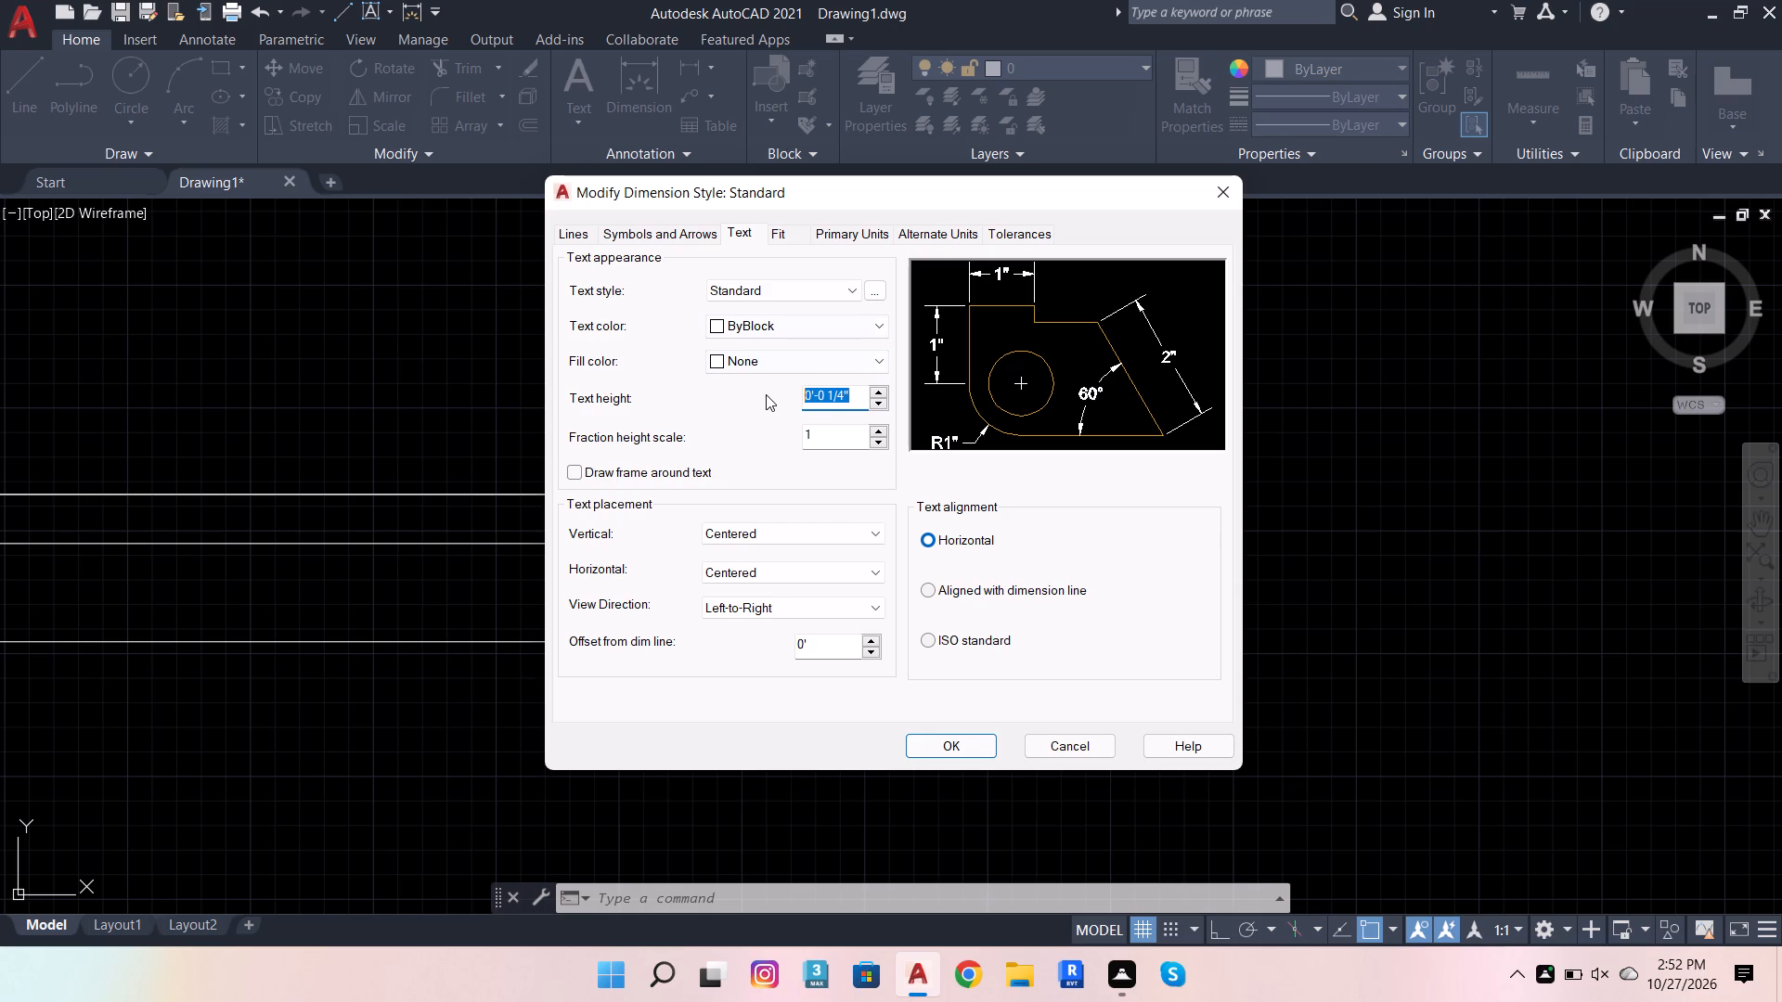
pyautogui.press('2')
pyautogui.press('Return')
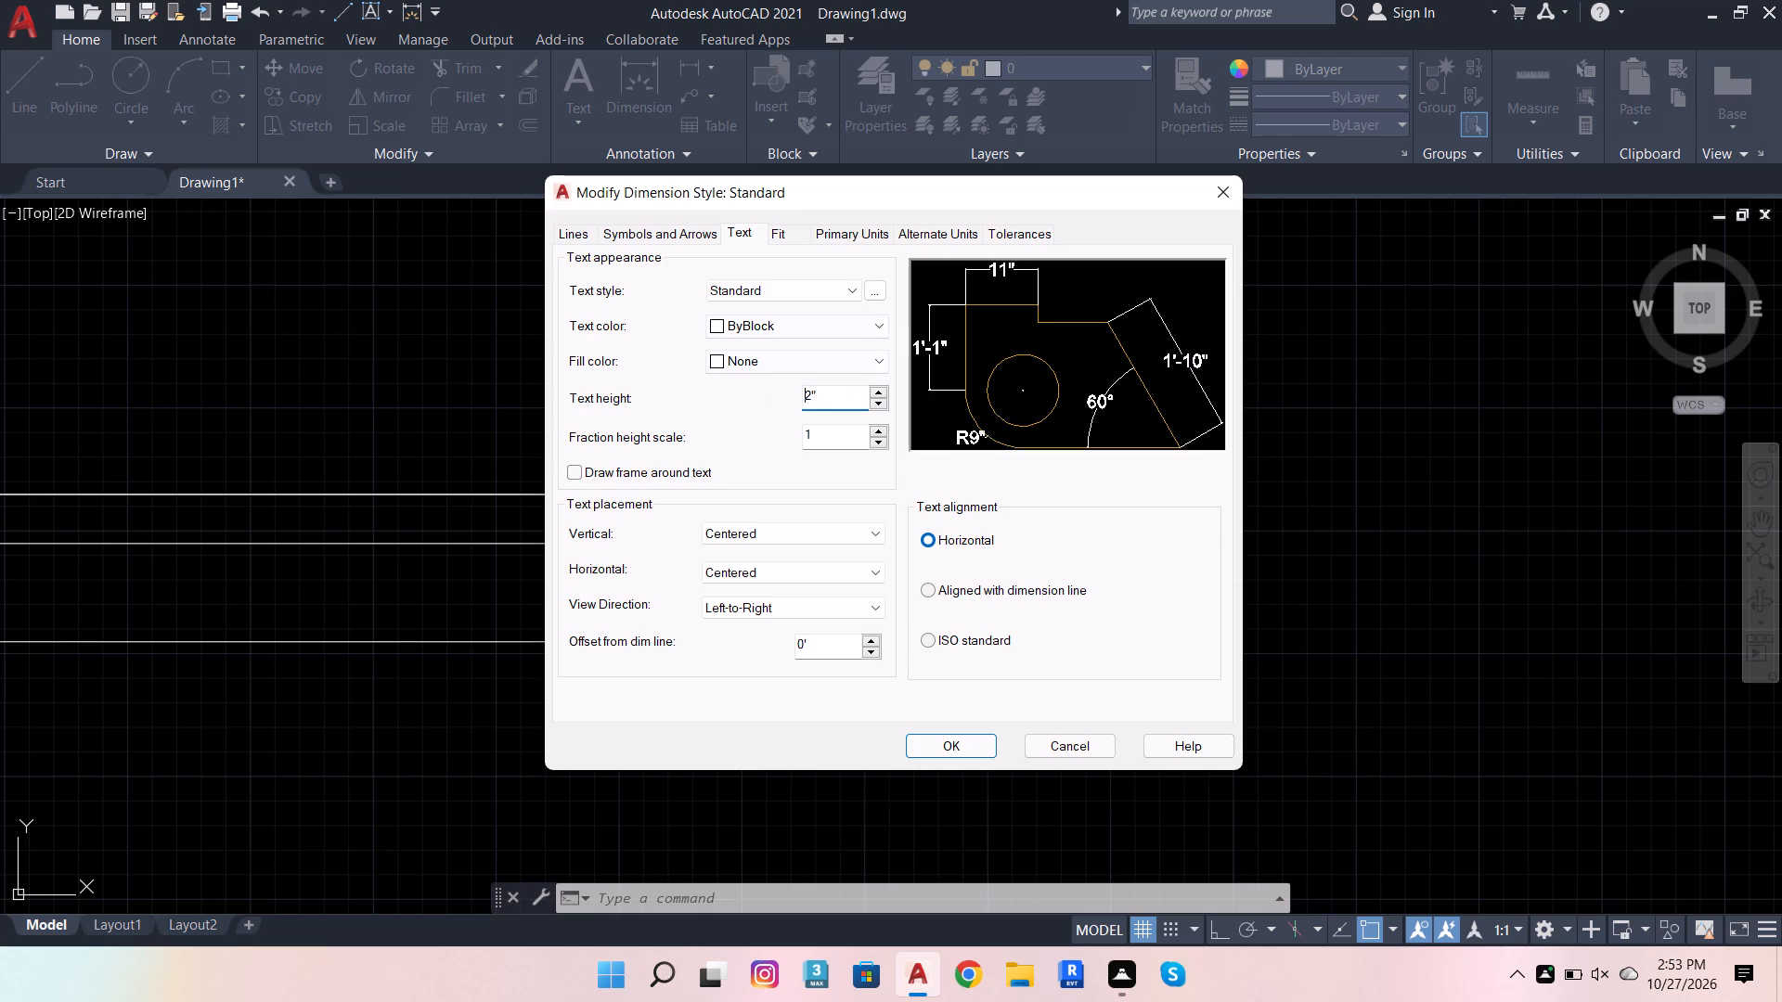
pyautogui.click(659, 231)
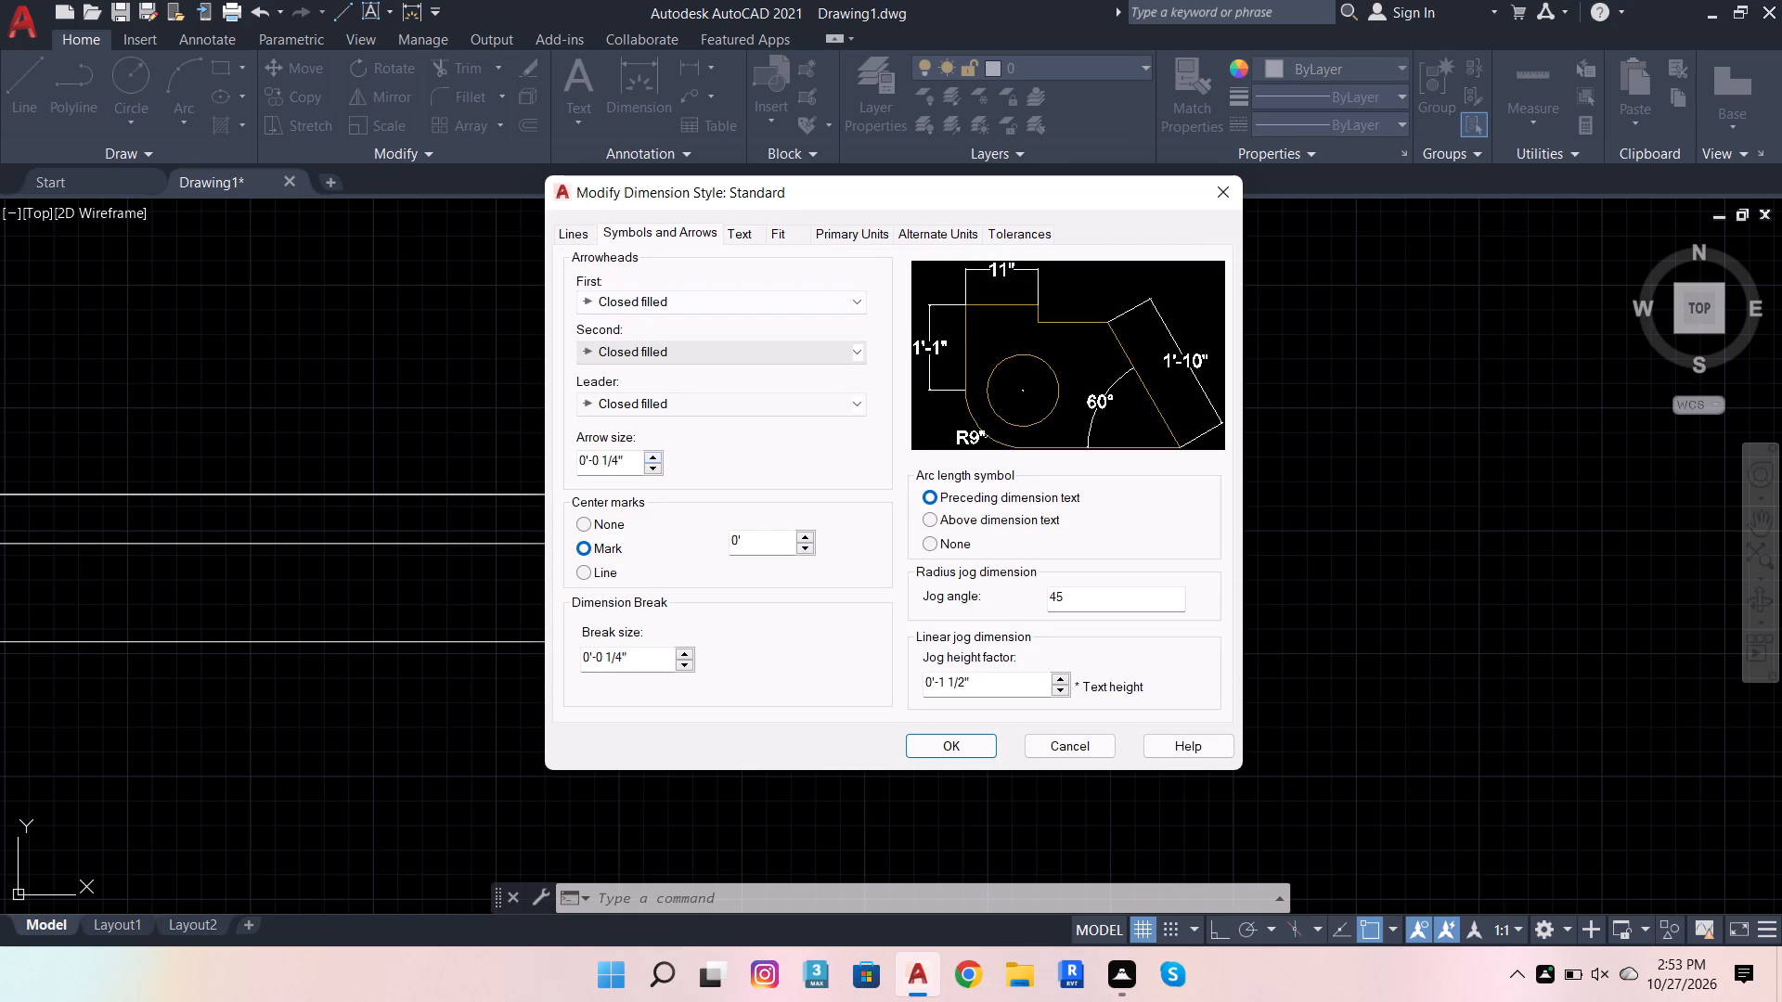
pyautogui.moveTo(636, 462); pyautogui.dragTo(548, 469)
pyautogui.press('1')
pyautogui.press('Return')
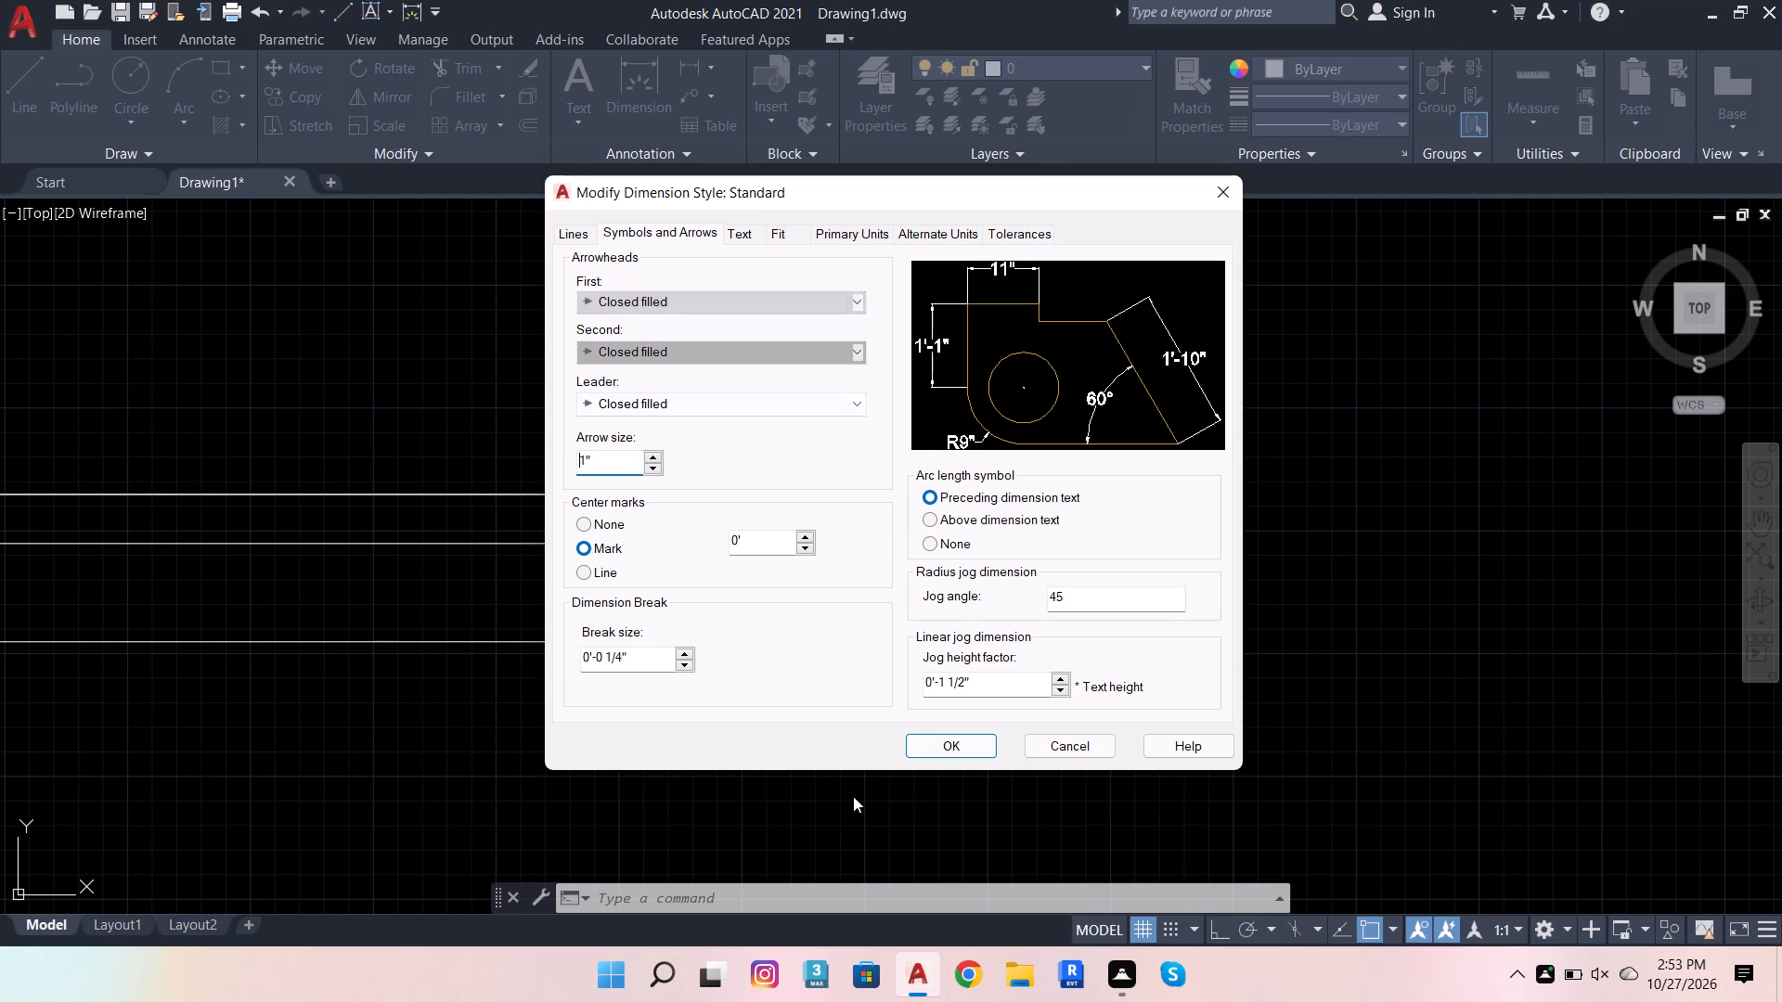
# Align the dimension text with the dimension line, apply the style changes and make Standard the current dimension style.
pyautogui.click(742, 239)
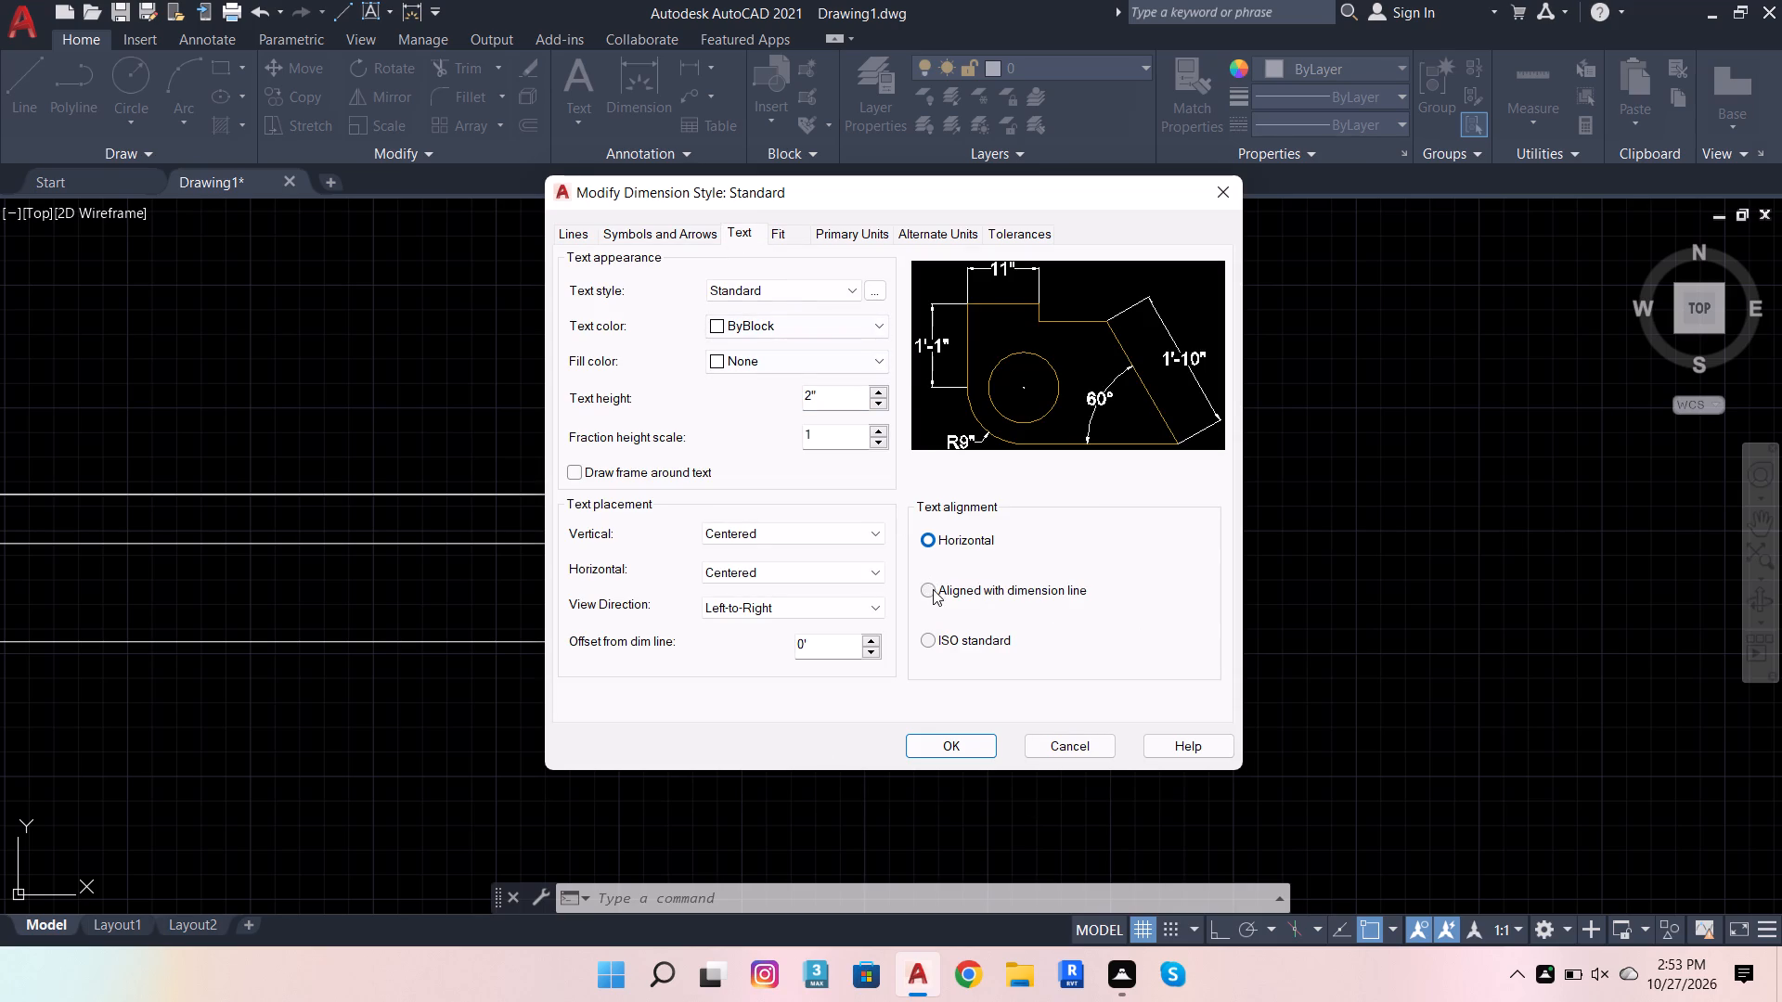
pyautogui.click(940, 589)
pyautogui.click(962, 748)
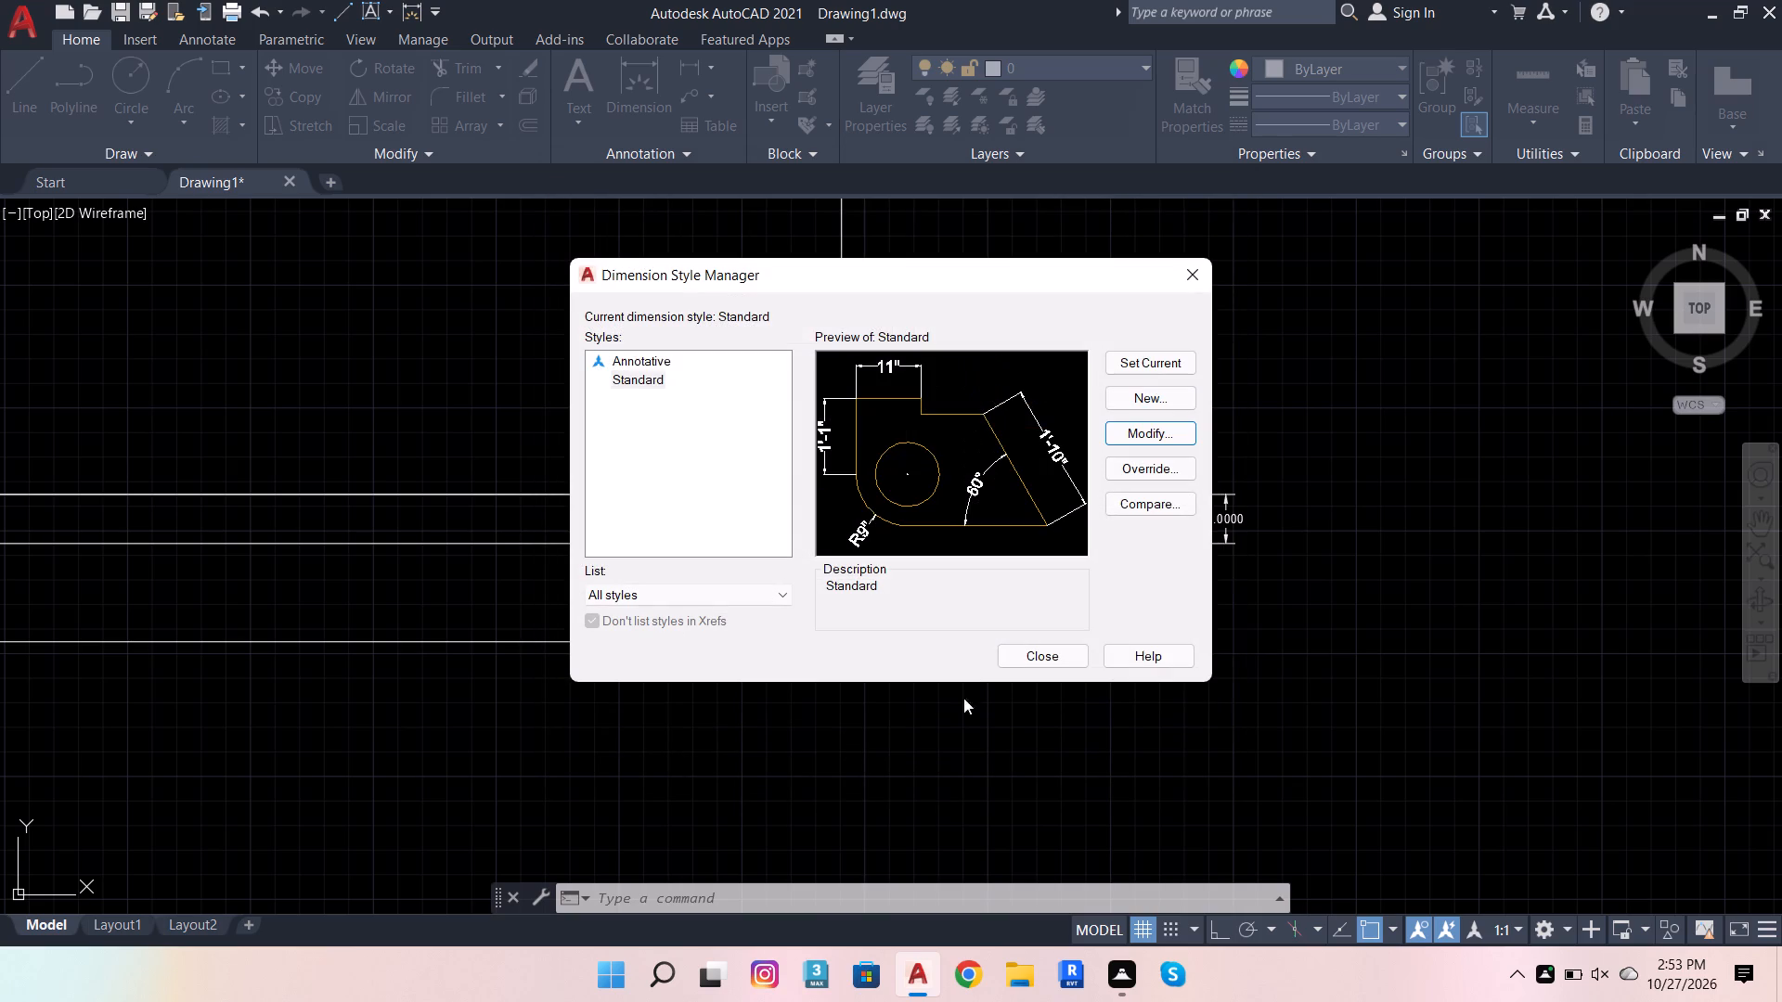
pyautogui.click(1151, 366)
pyautogui.click(1059, 659)
# Dimension the gap from the thin rectangle's lower edge to the plan outline's lower right corner, in line with the rectangle's thickness dimension.
pyautogui.scroll(-2, 1117, 573)
pyautogui.scroll(1, 1052, 611)
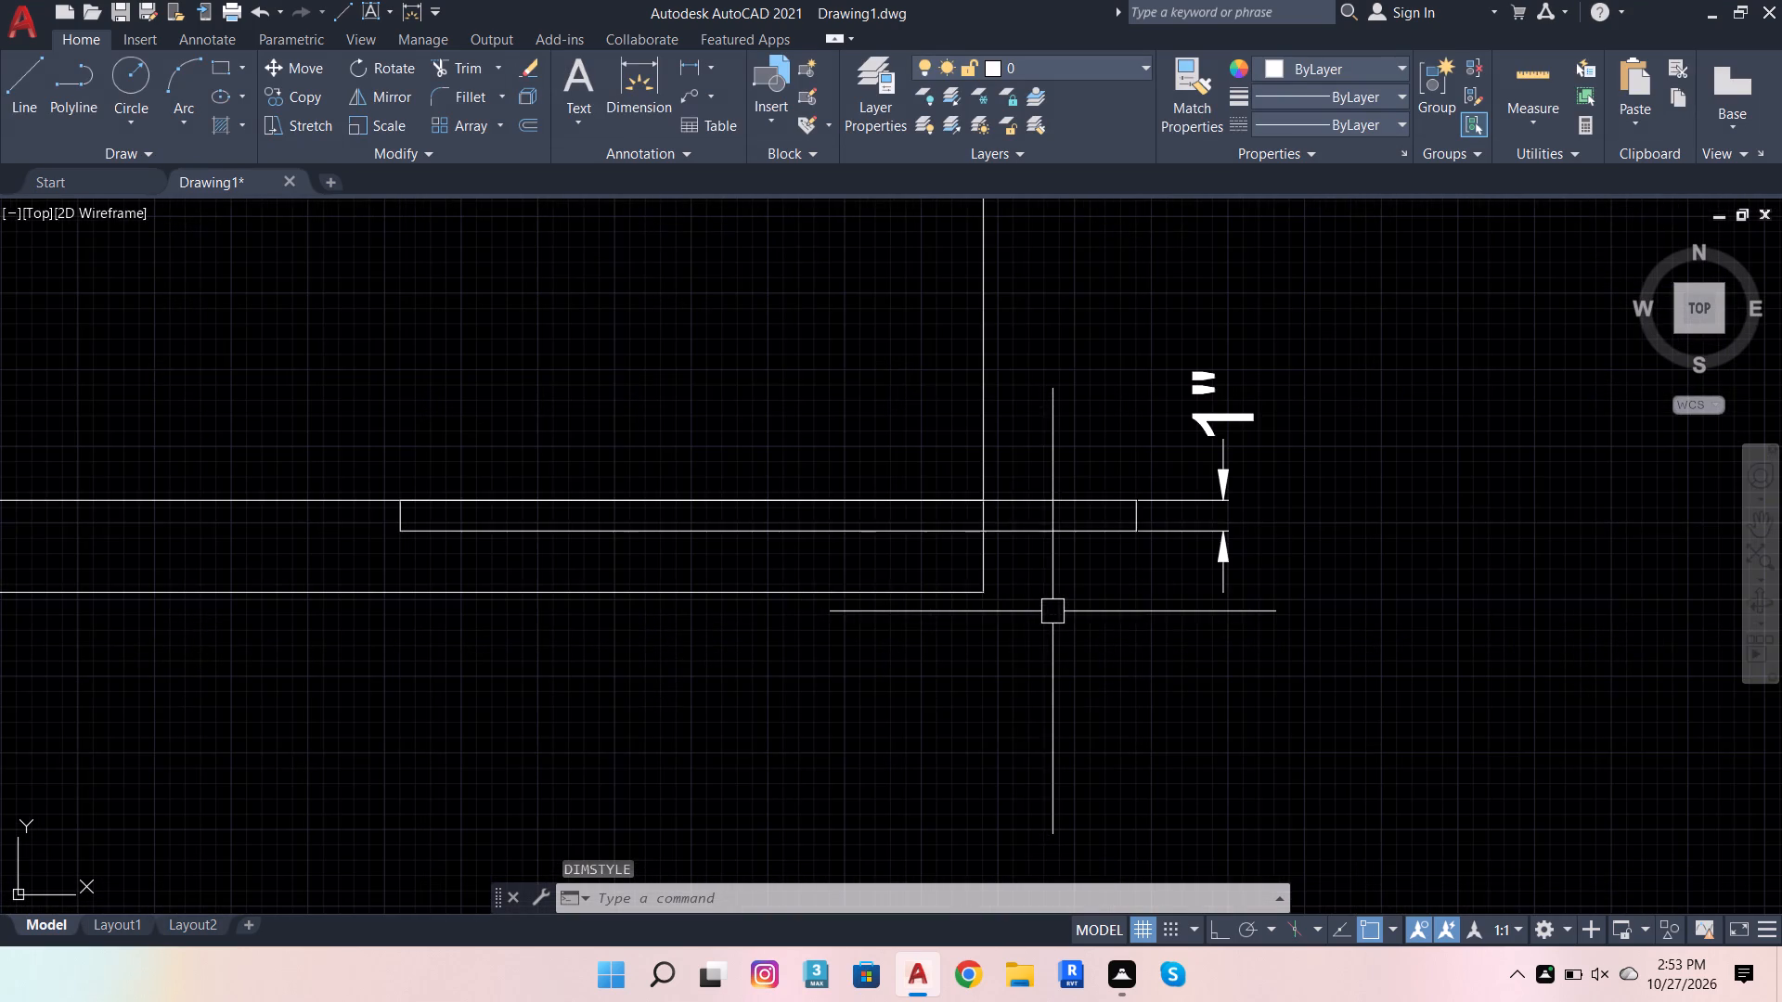
pyautogui.click(631, 90)
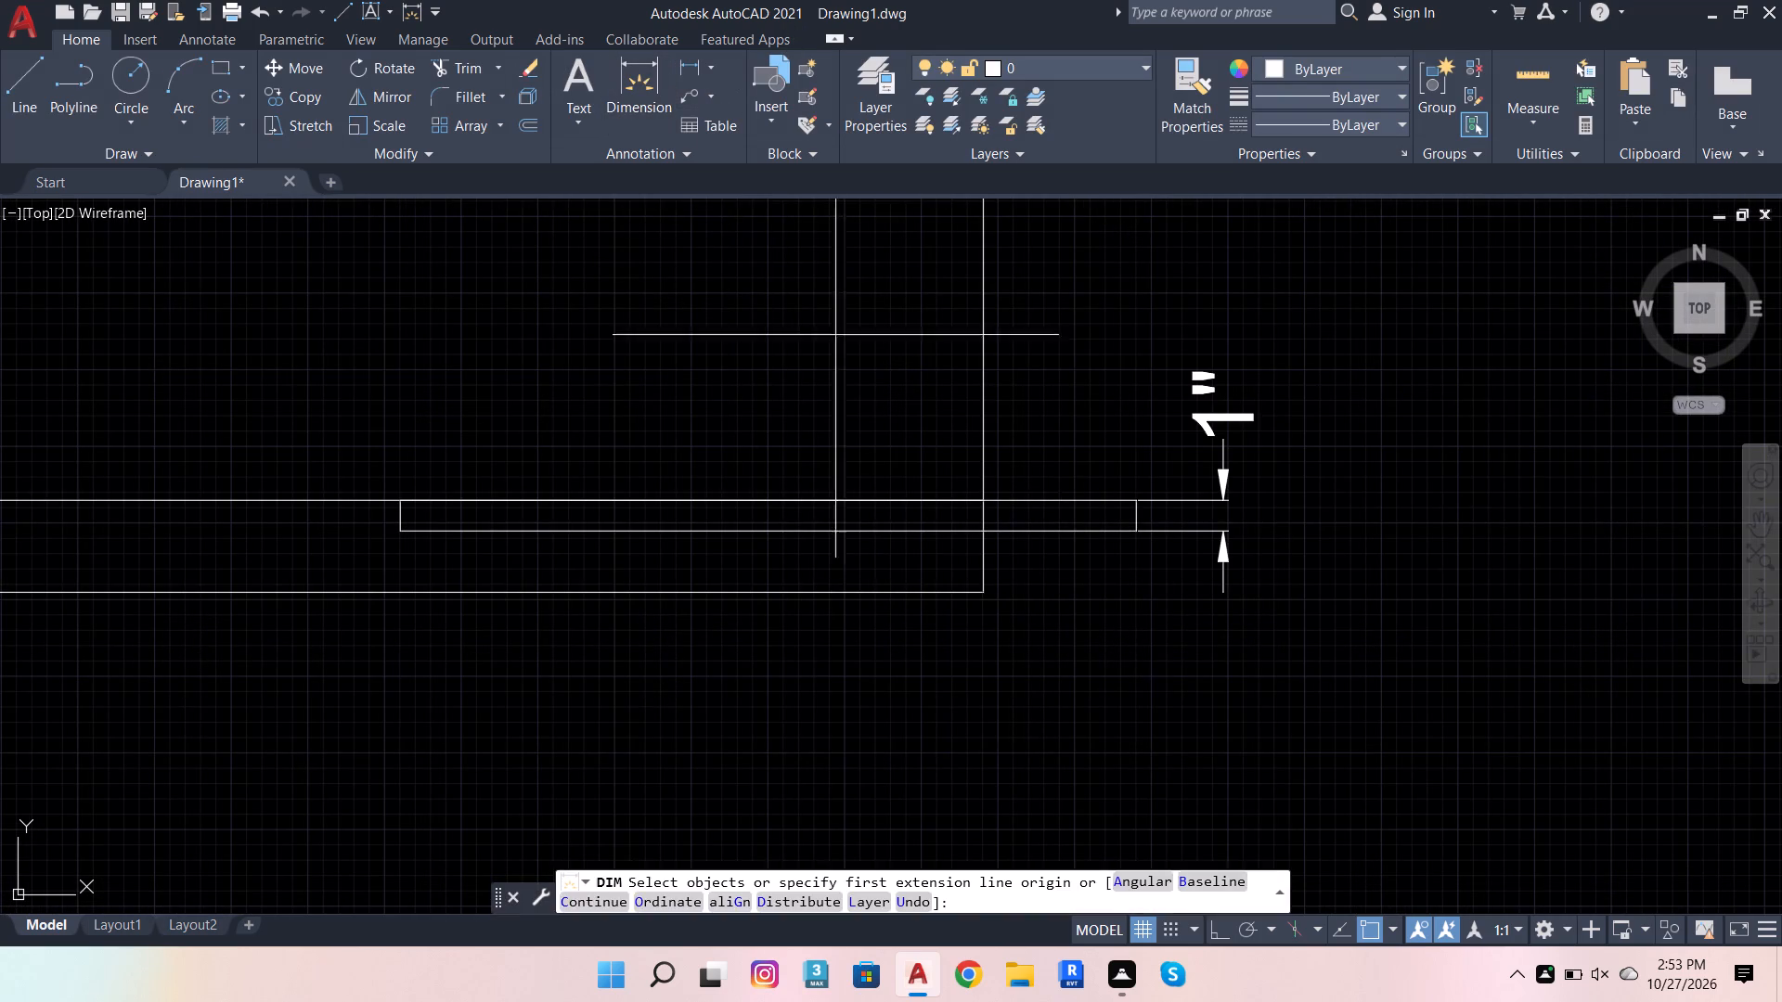
pyautogui.click(987, 541)
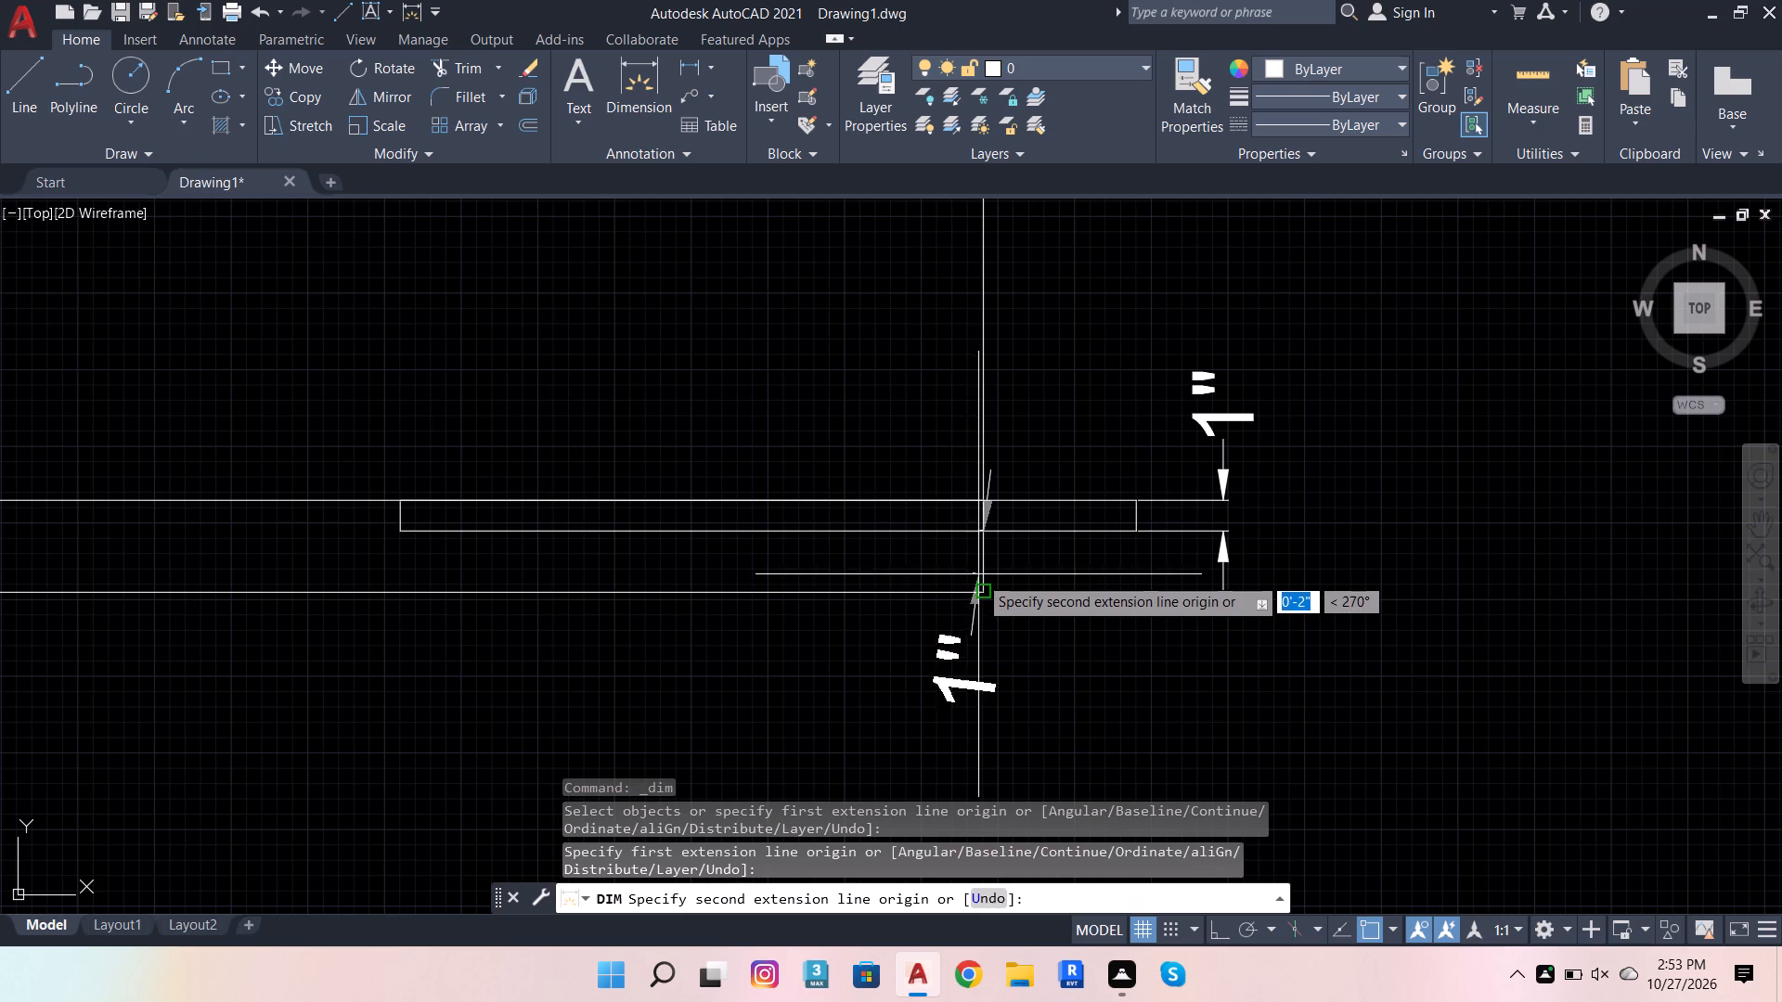
pyautogui.click(982, 595)
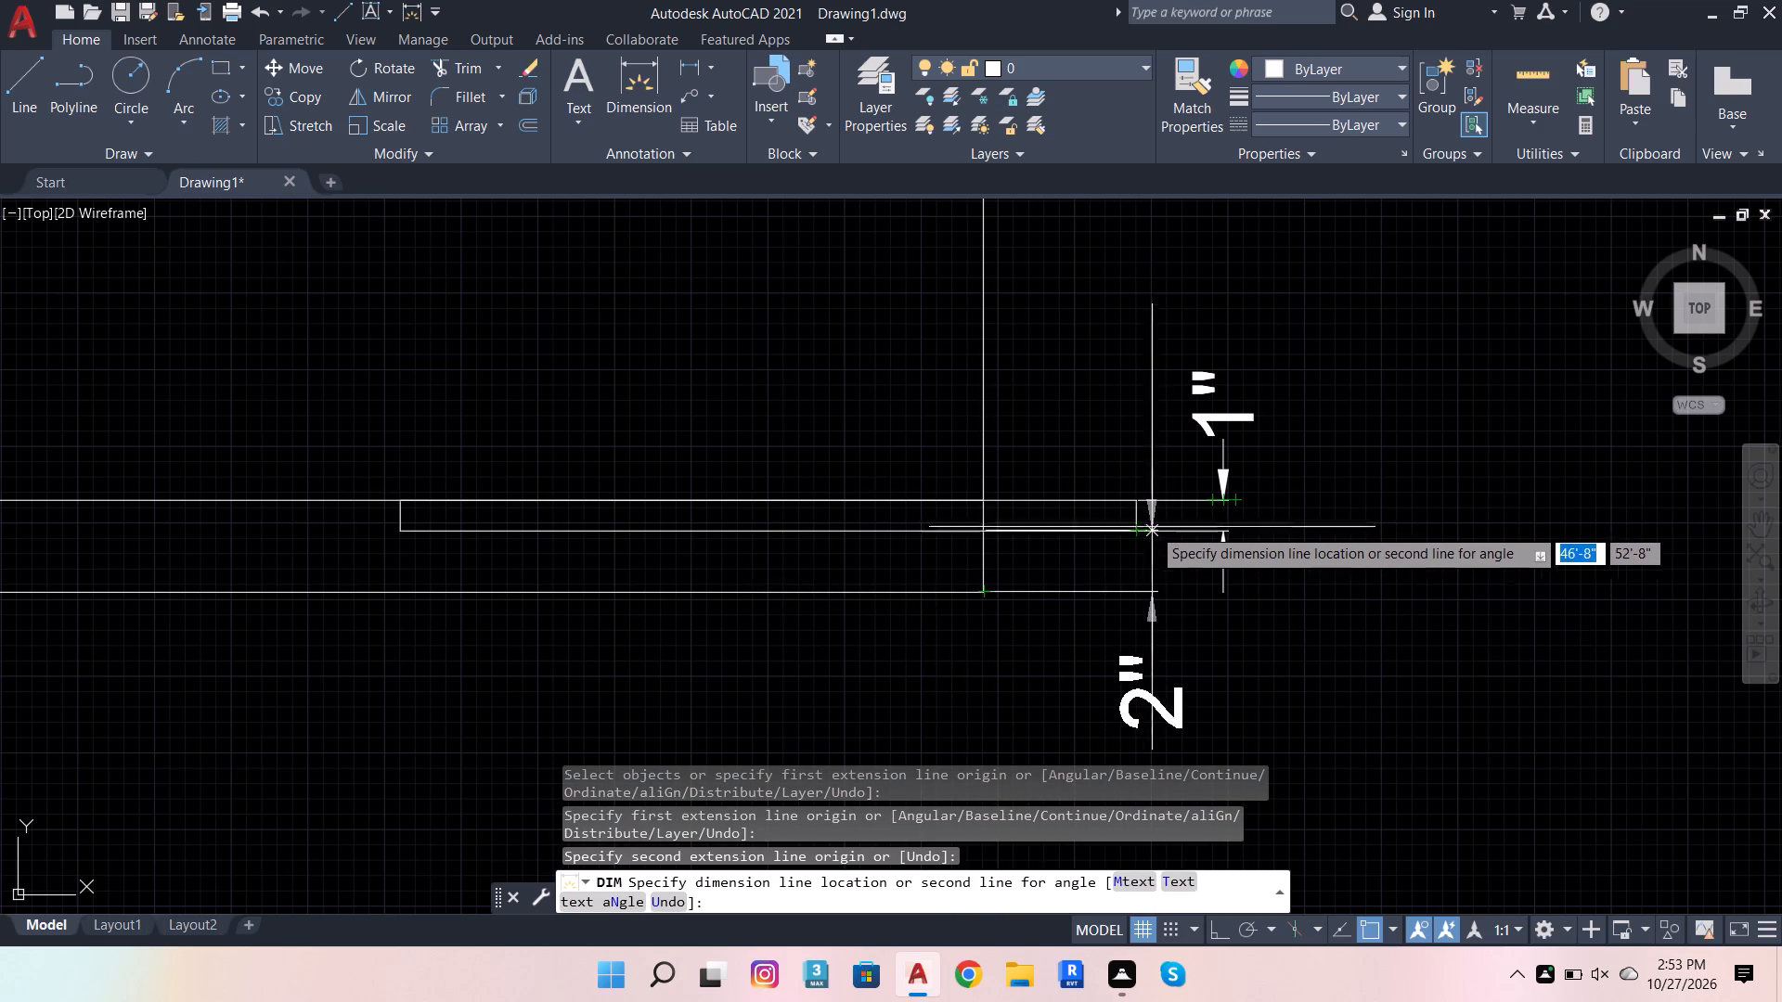
pyautogui.click(1228, 533)
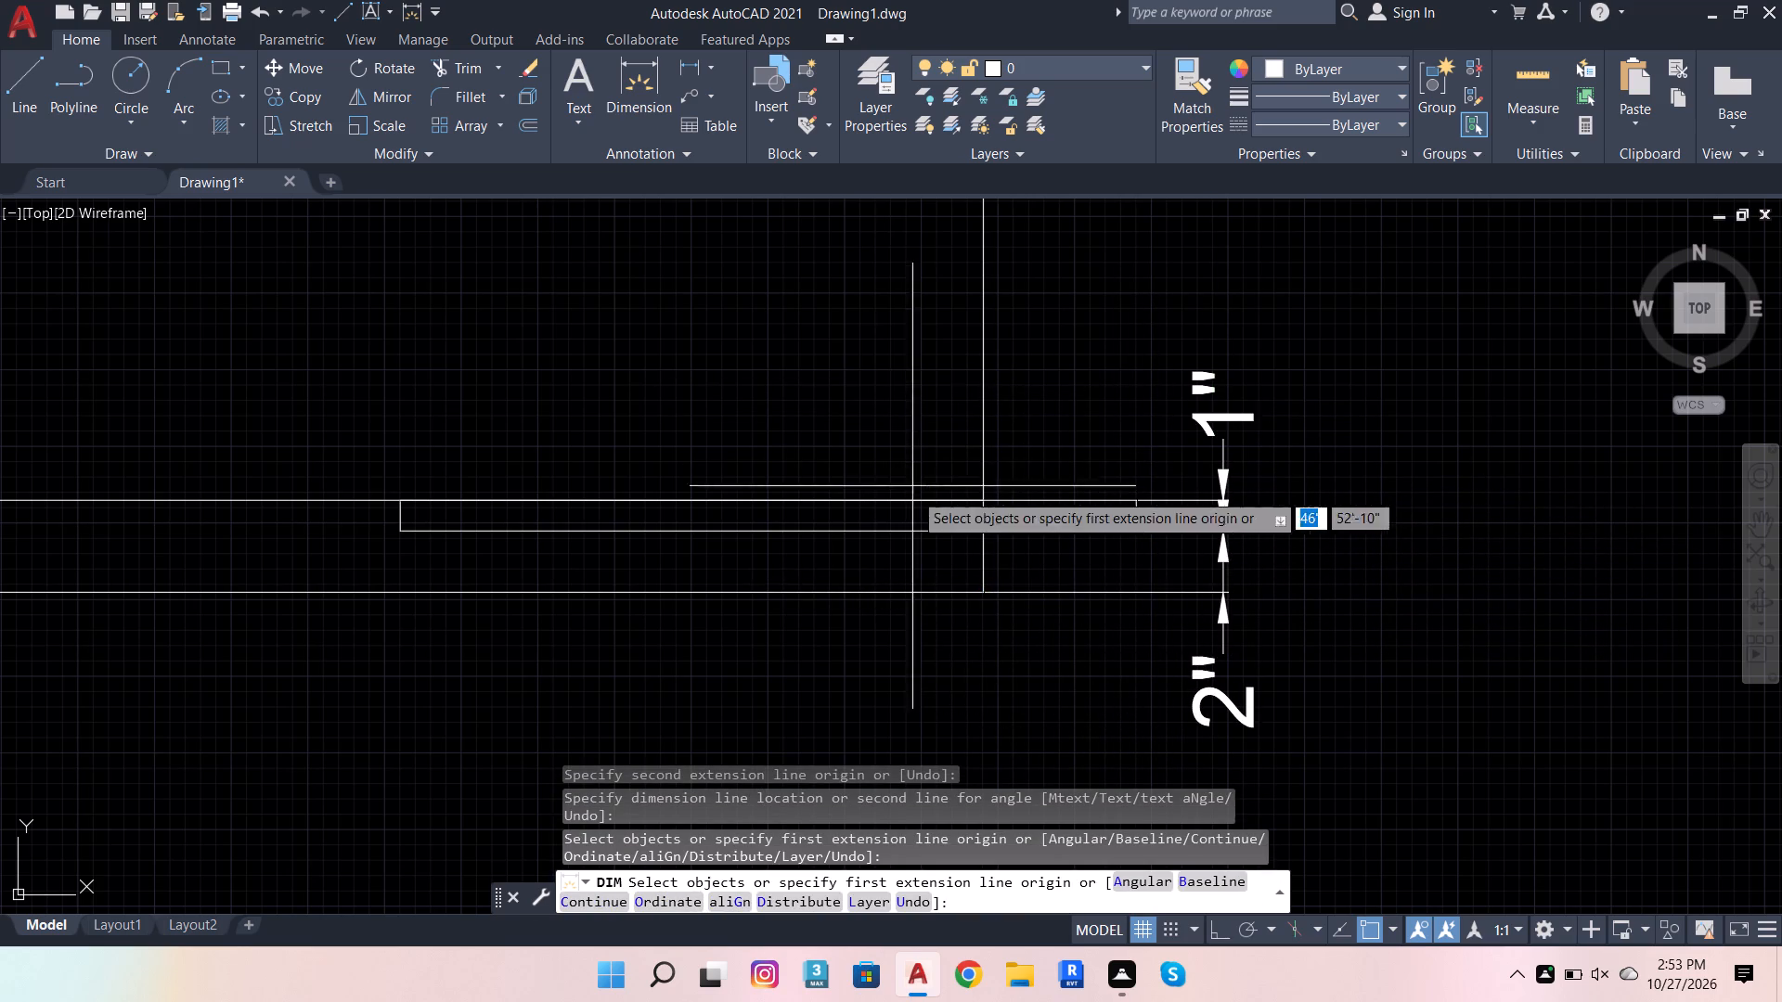
# Dimension vertically from the inner line's right end to the outline's upper right corner, in line with the existing right-side dimensions.
pyautogui.click(991, 496)
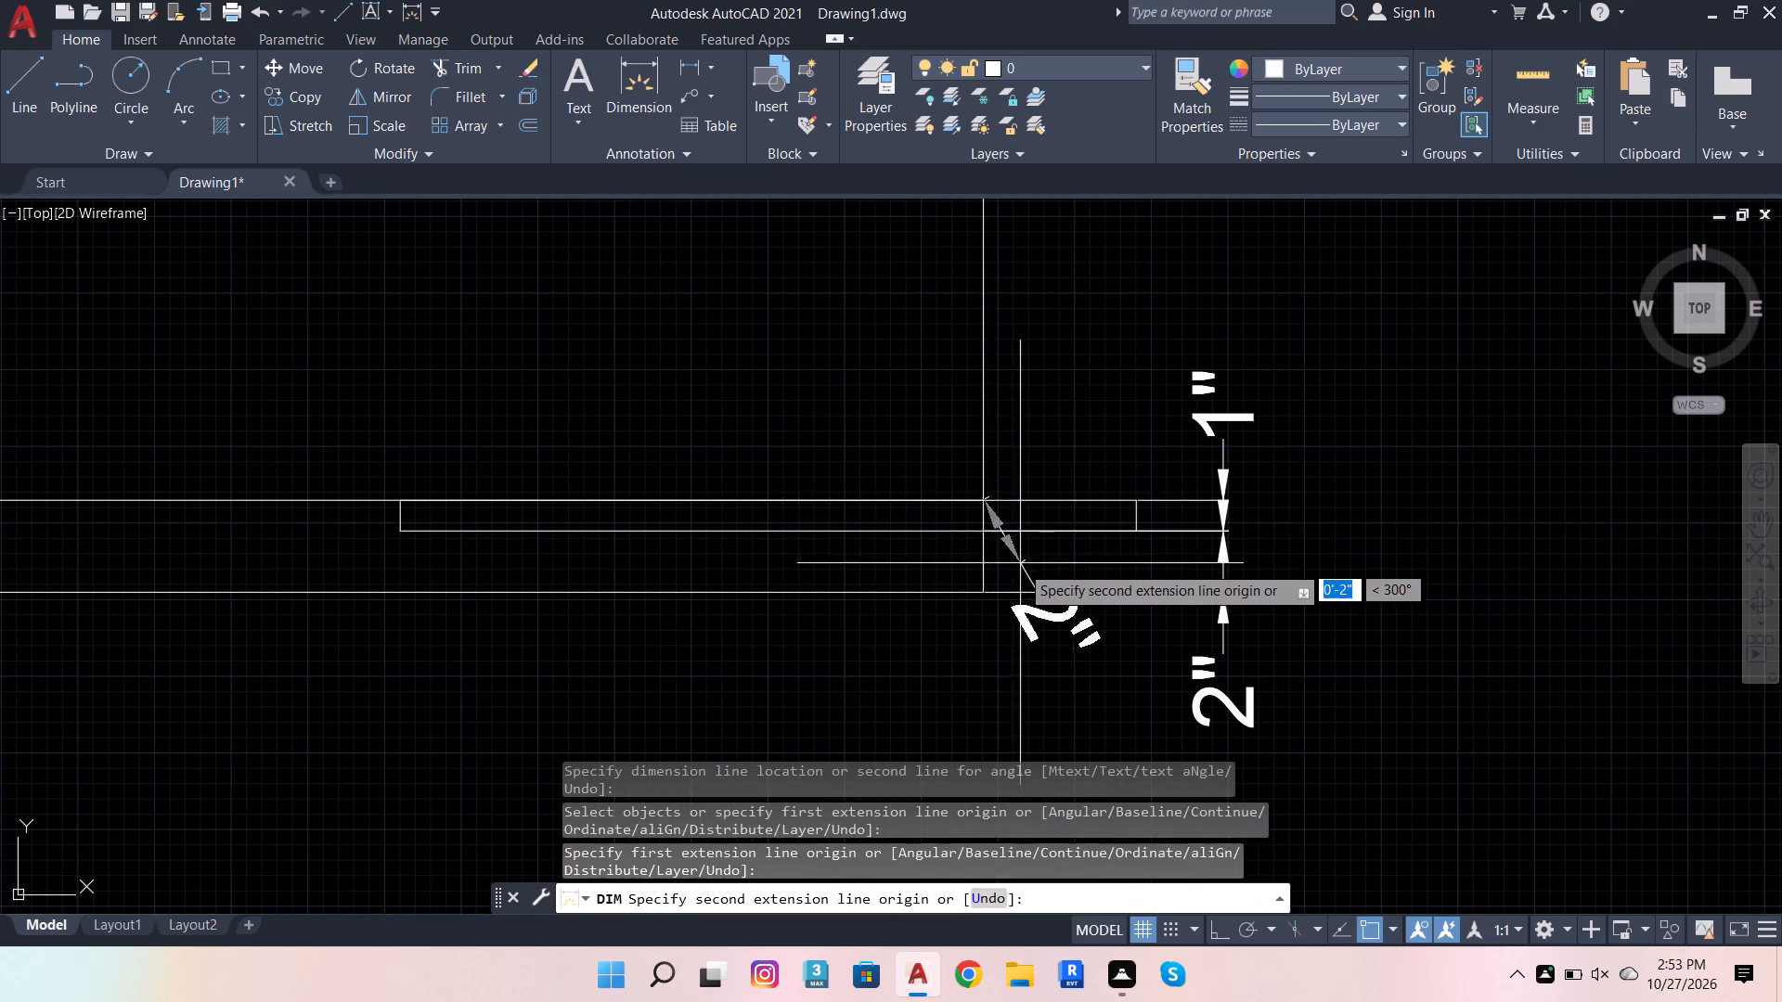
pyautogui.scroll(-3, 1021, 580)
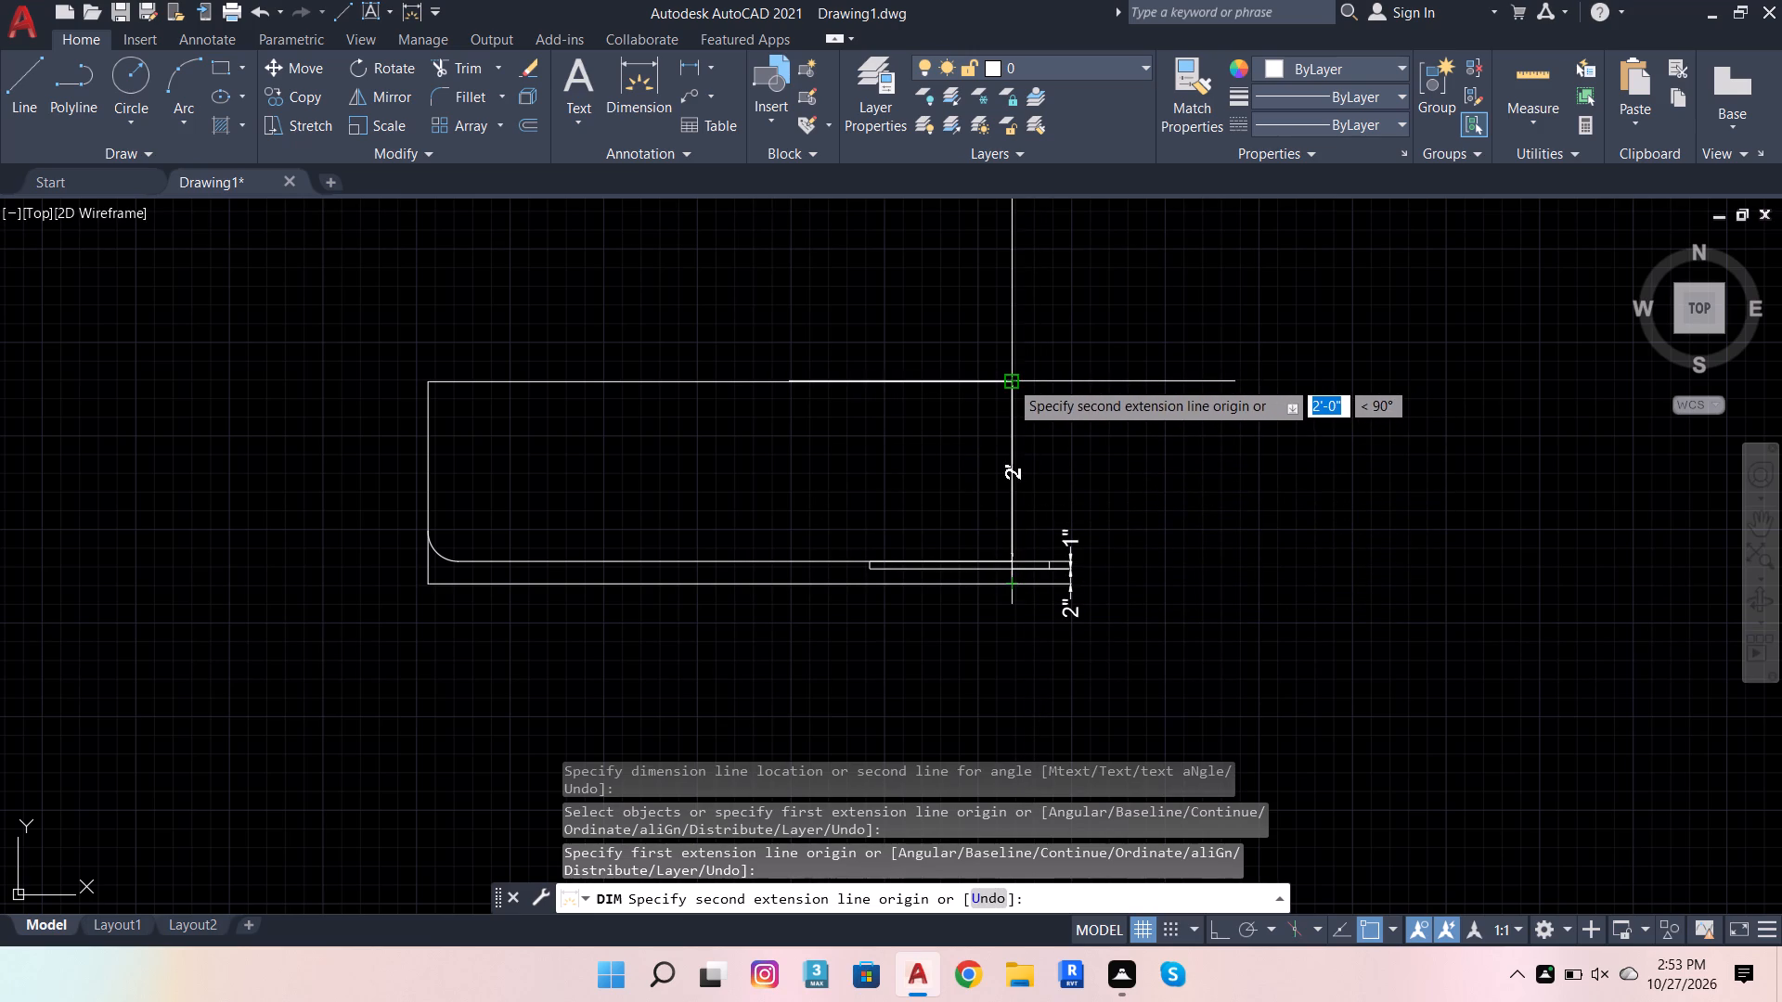
pyautogui.click(1009, 379)
pyautogui.scroll(2, 1079, 531)
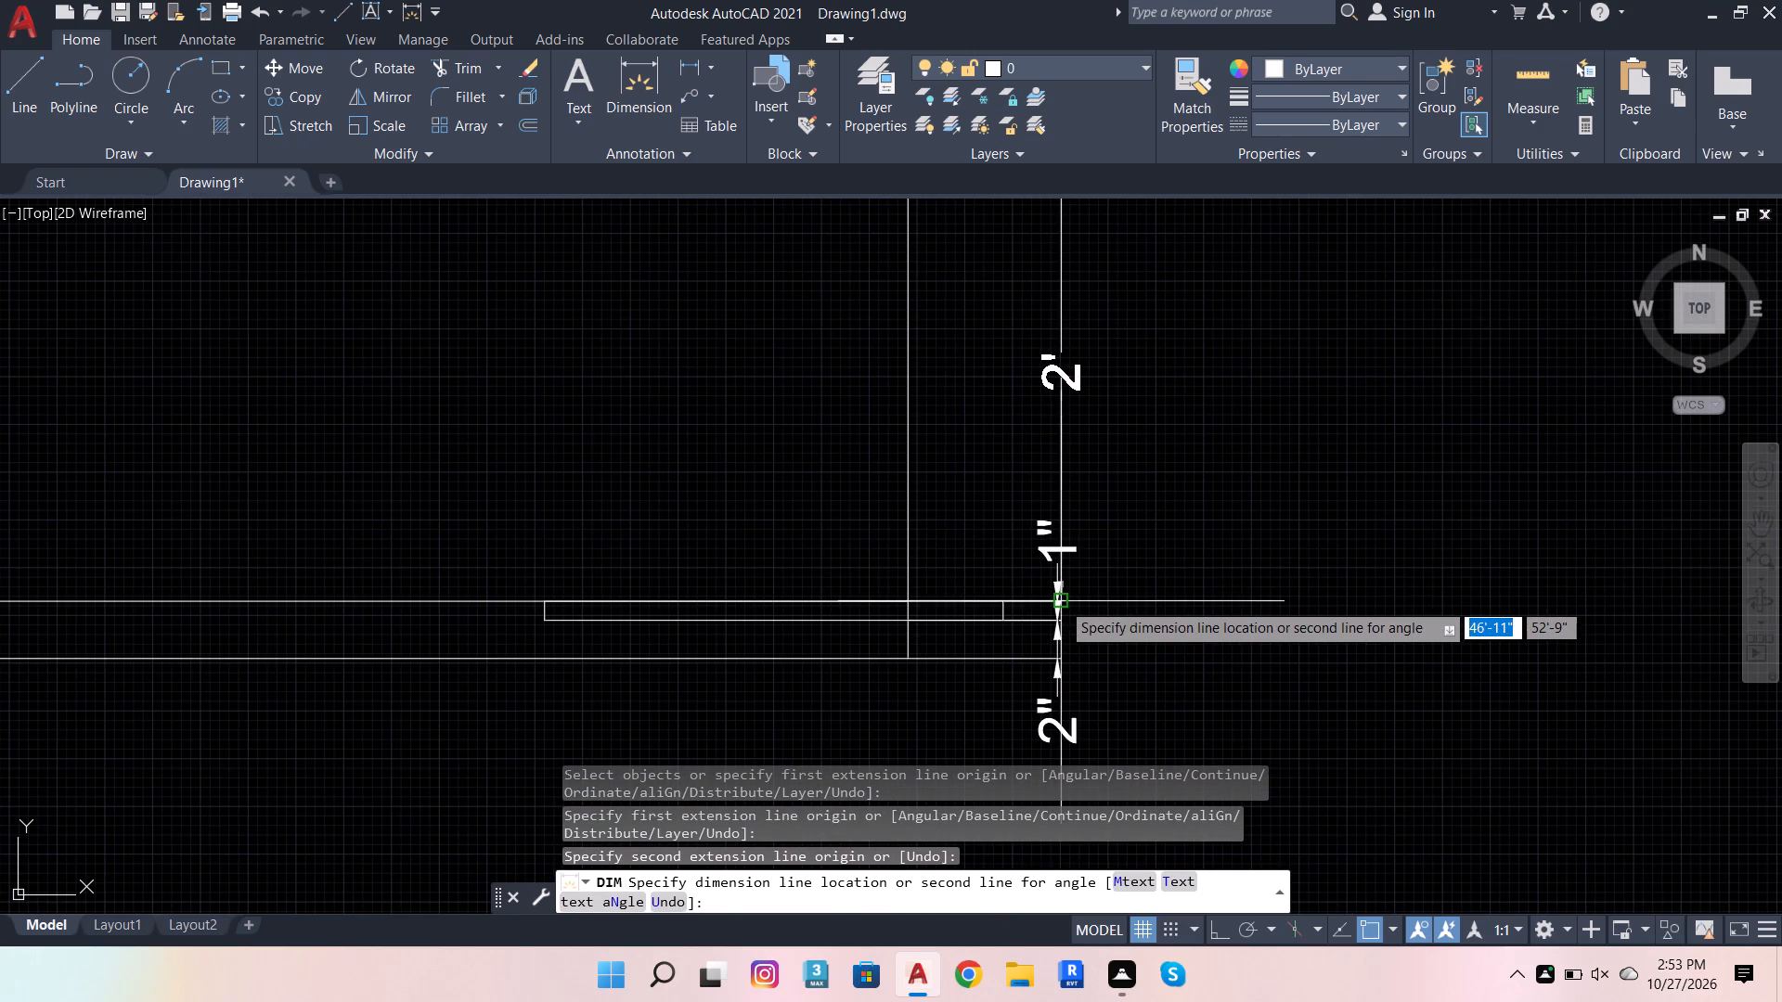
pyautogui.scroll(4, 1058, 585)
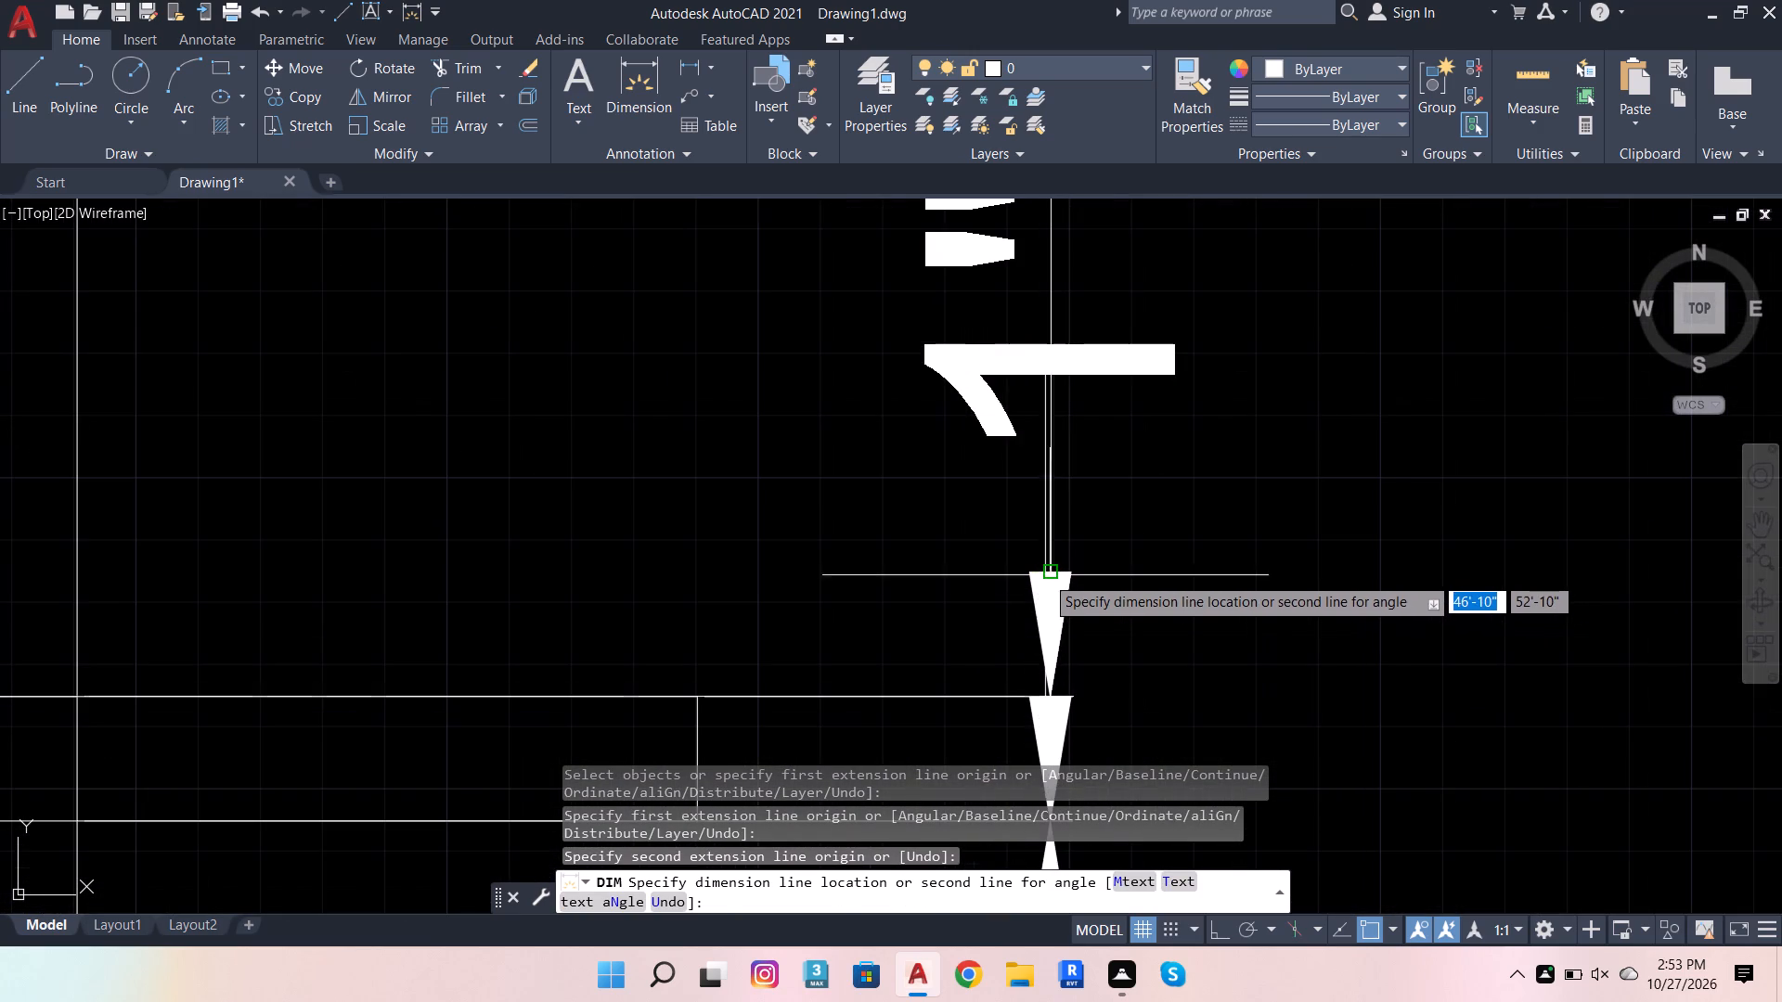
pyautogui.click(1050, 572)
# Dimension the plan outline's full bottom edge, placing the dimension just below it.
pyautogui.scroll(-4, 1147, 555)
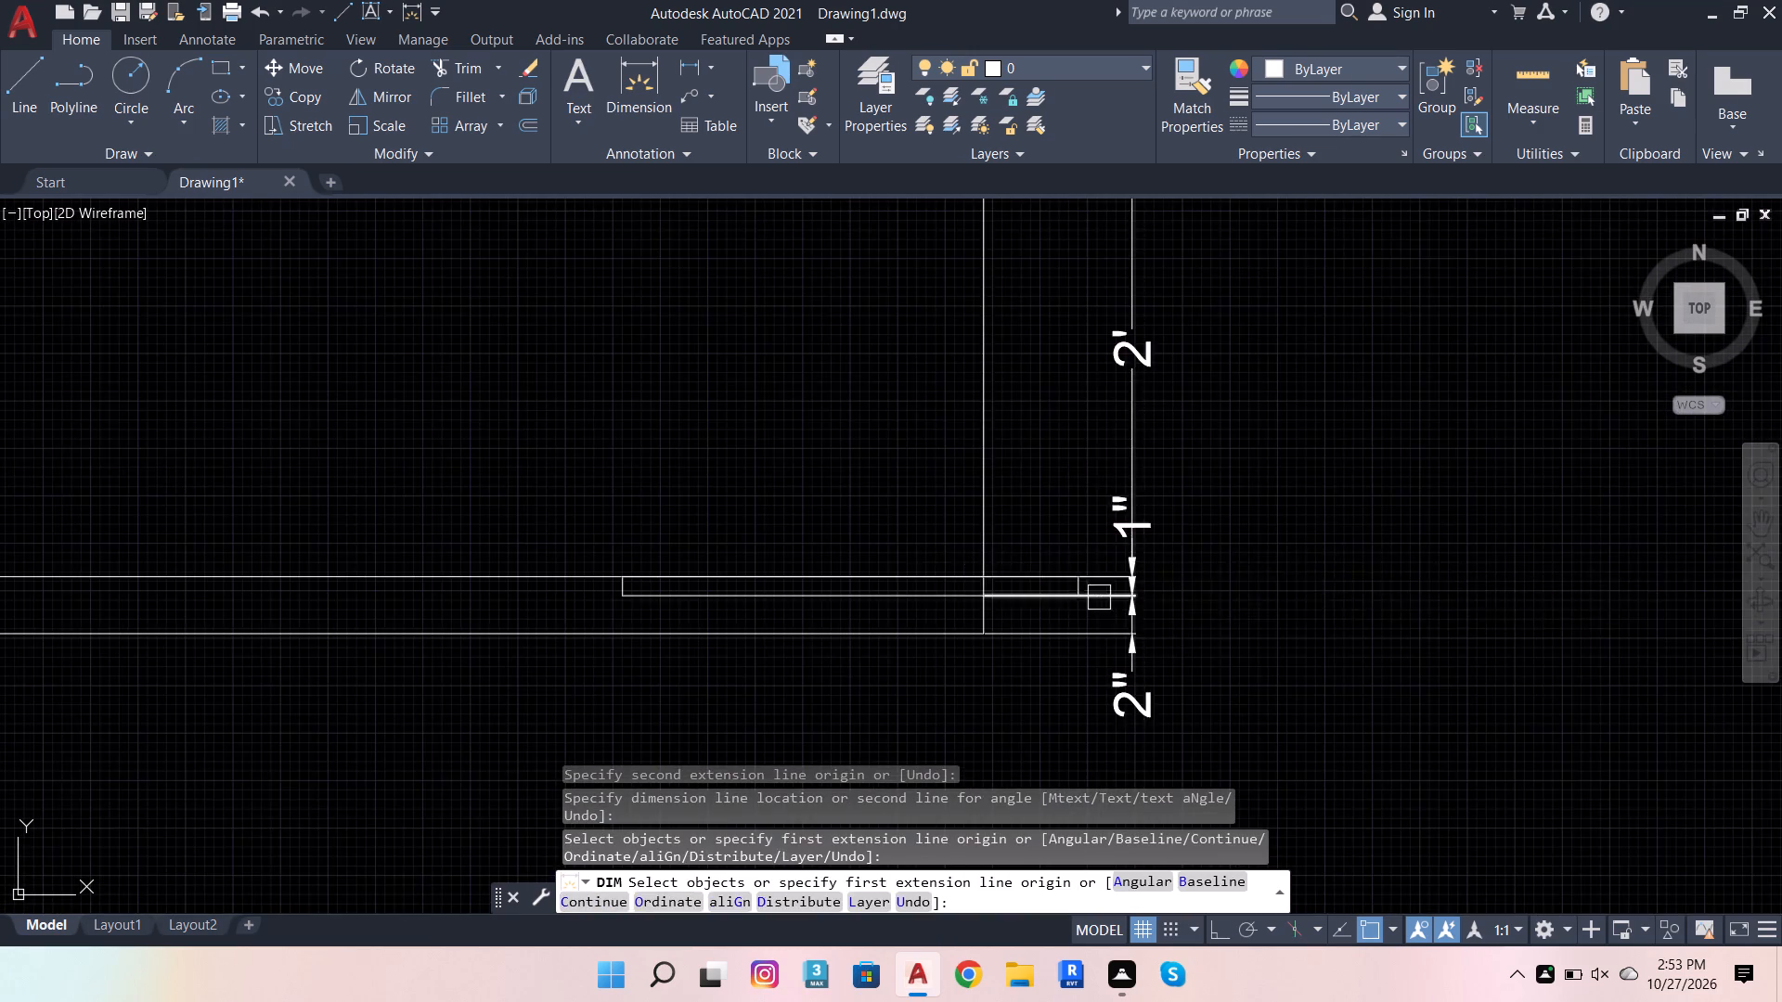
pyautogui.scroll(-2, 1093, 612)
pyautogui.click(801, 618)
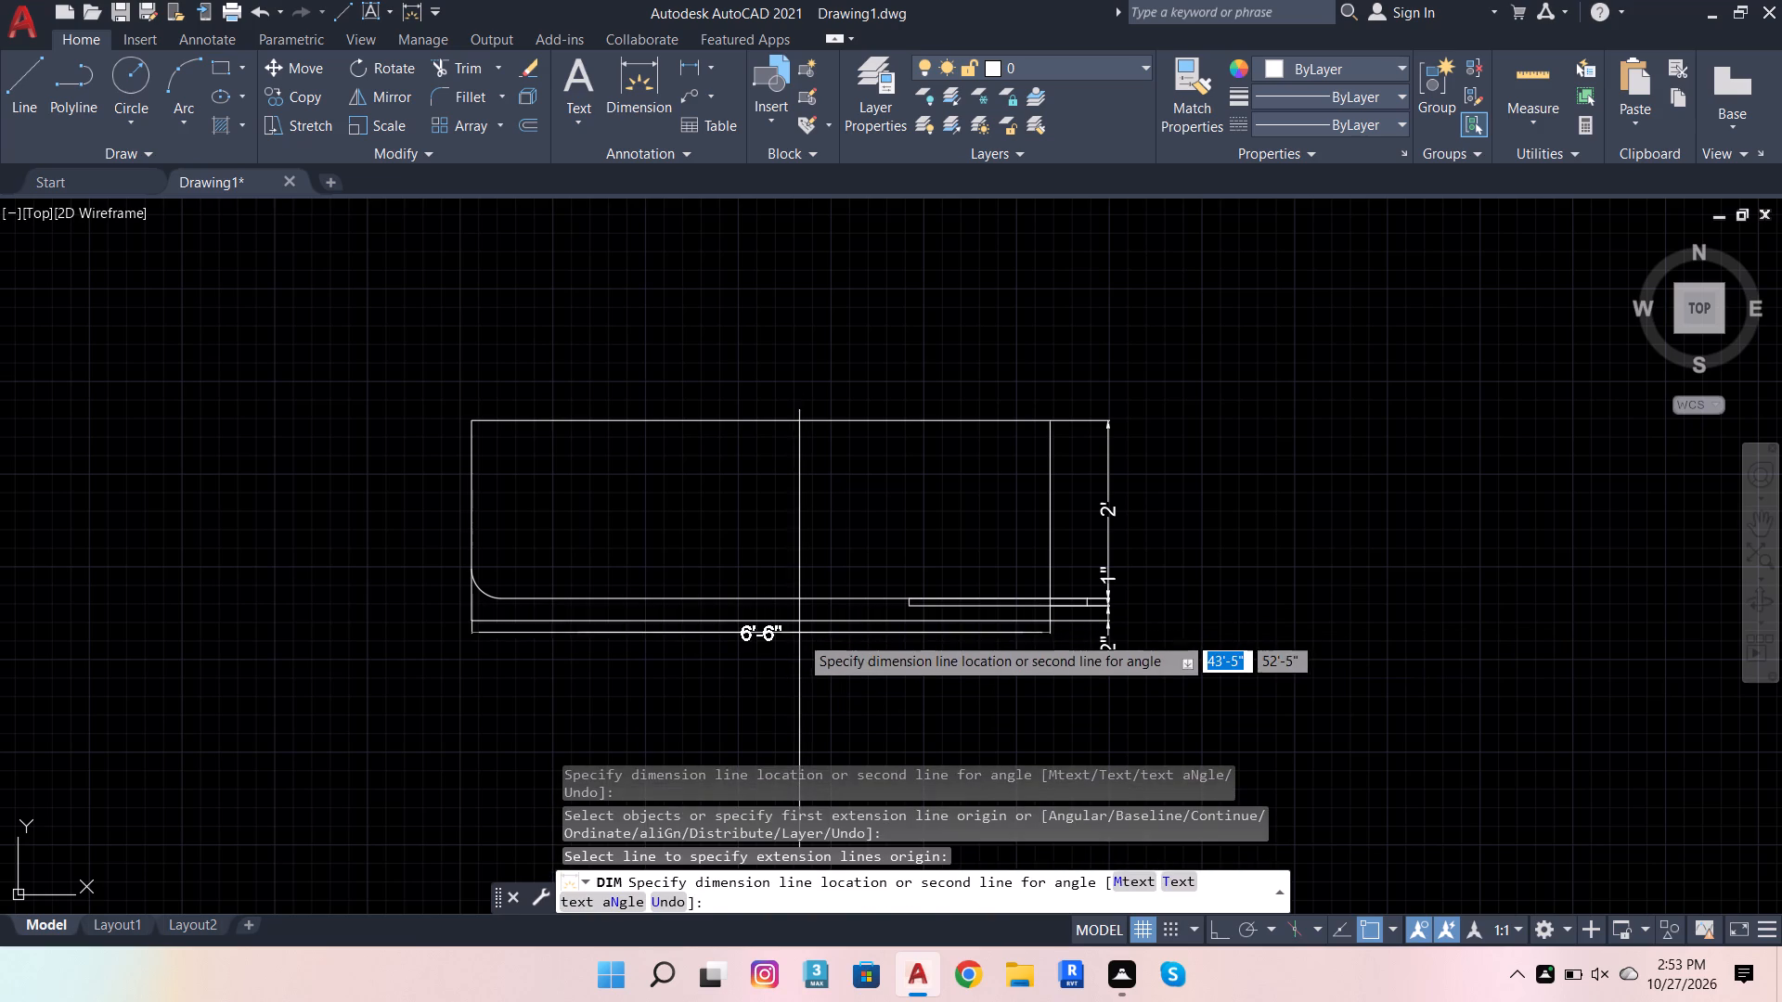
pyautogui.click(798, 646)
# Add a radius dimension to the filleted lower left corner, placing it inside the plan.
pyautogui.scroll(2, 494, 595)
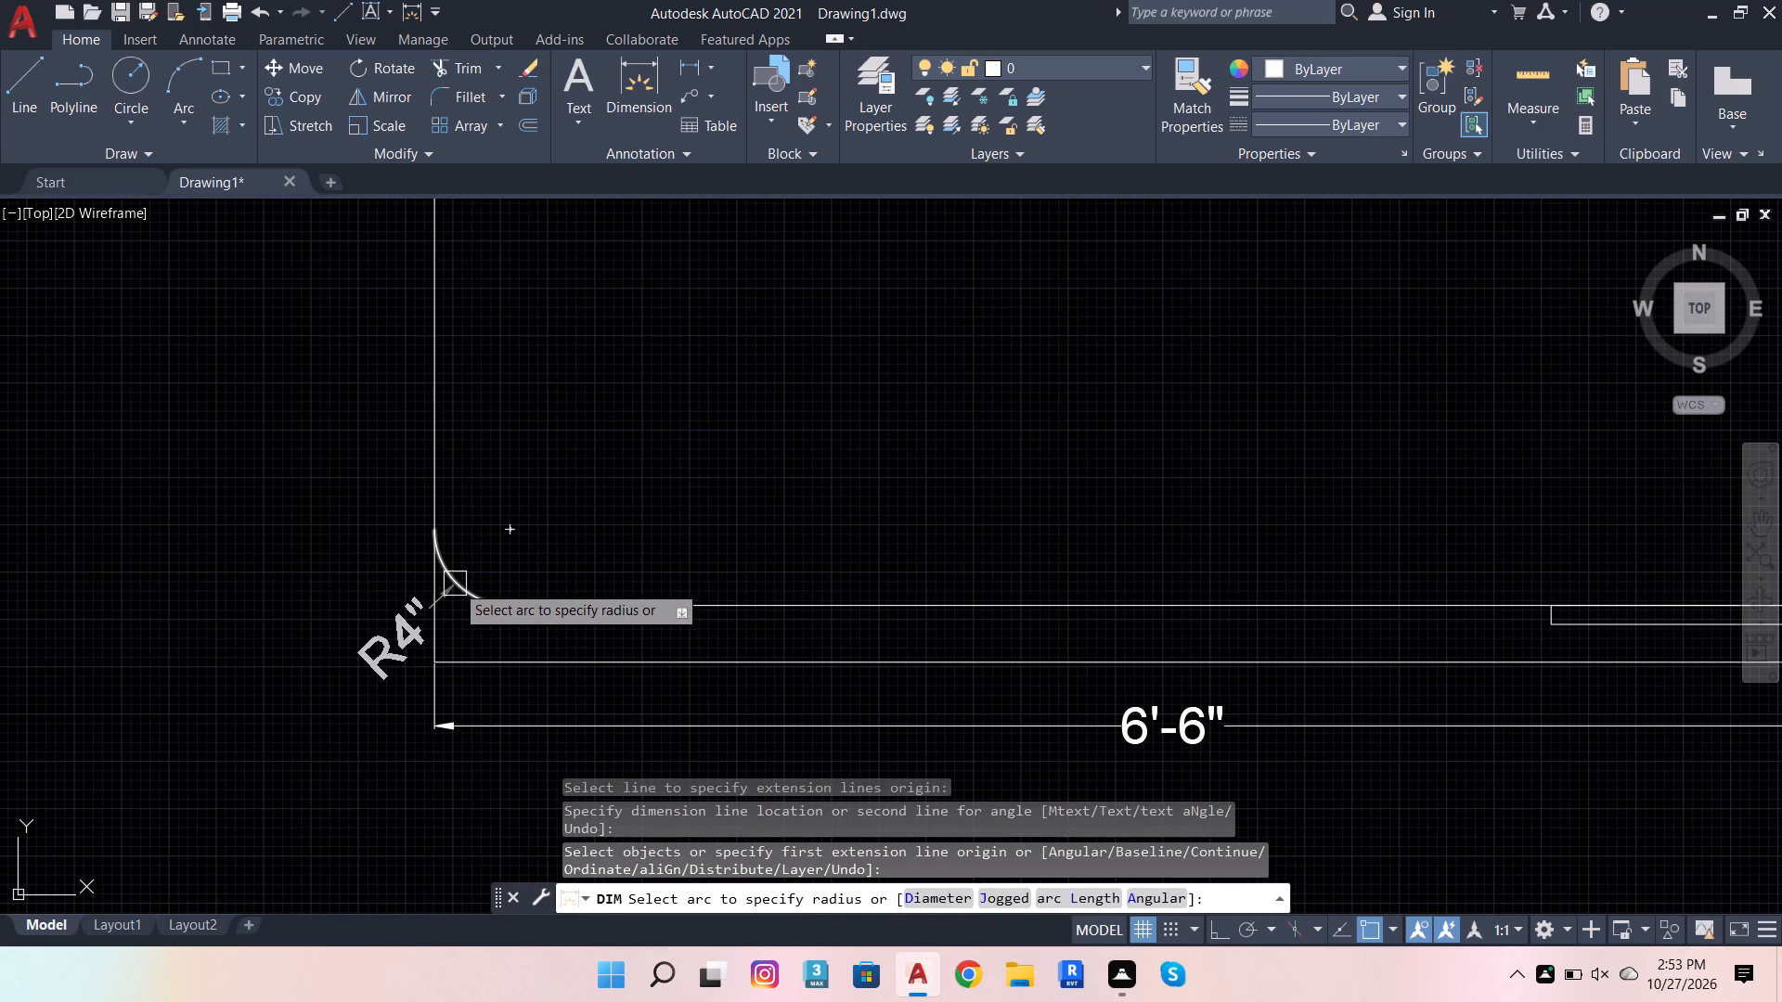
pyautogui.click(455, 584)
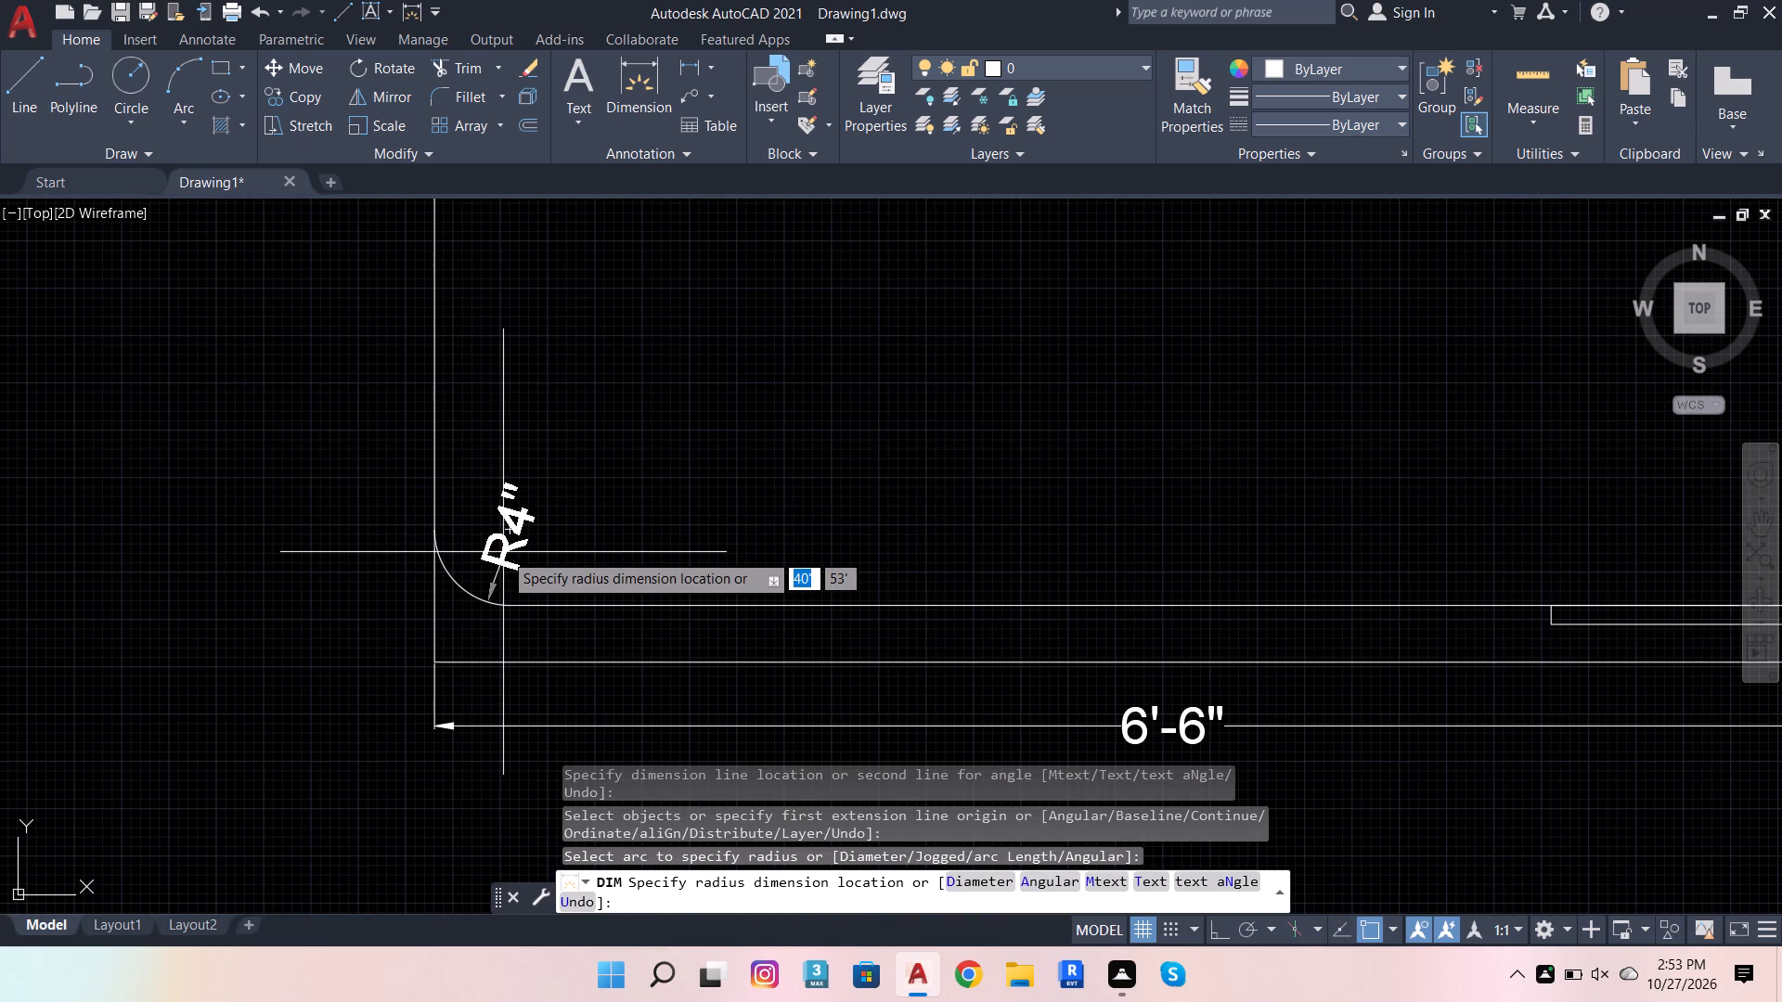
pyautogui.click(498, 554)
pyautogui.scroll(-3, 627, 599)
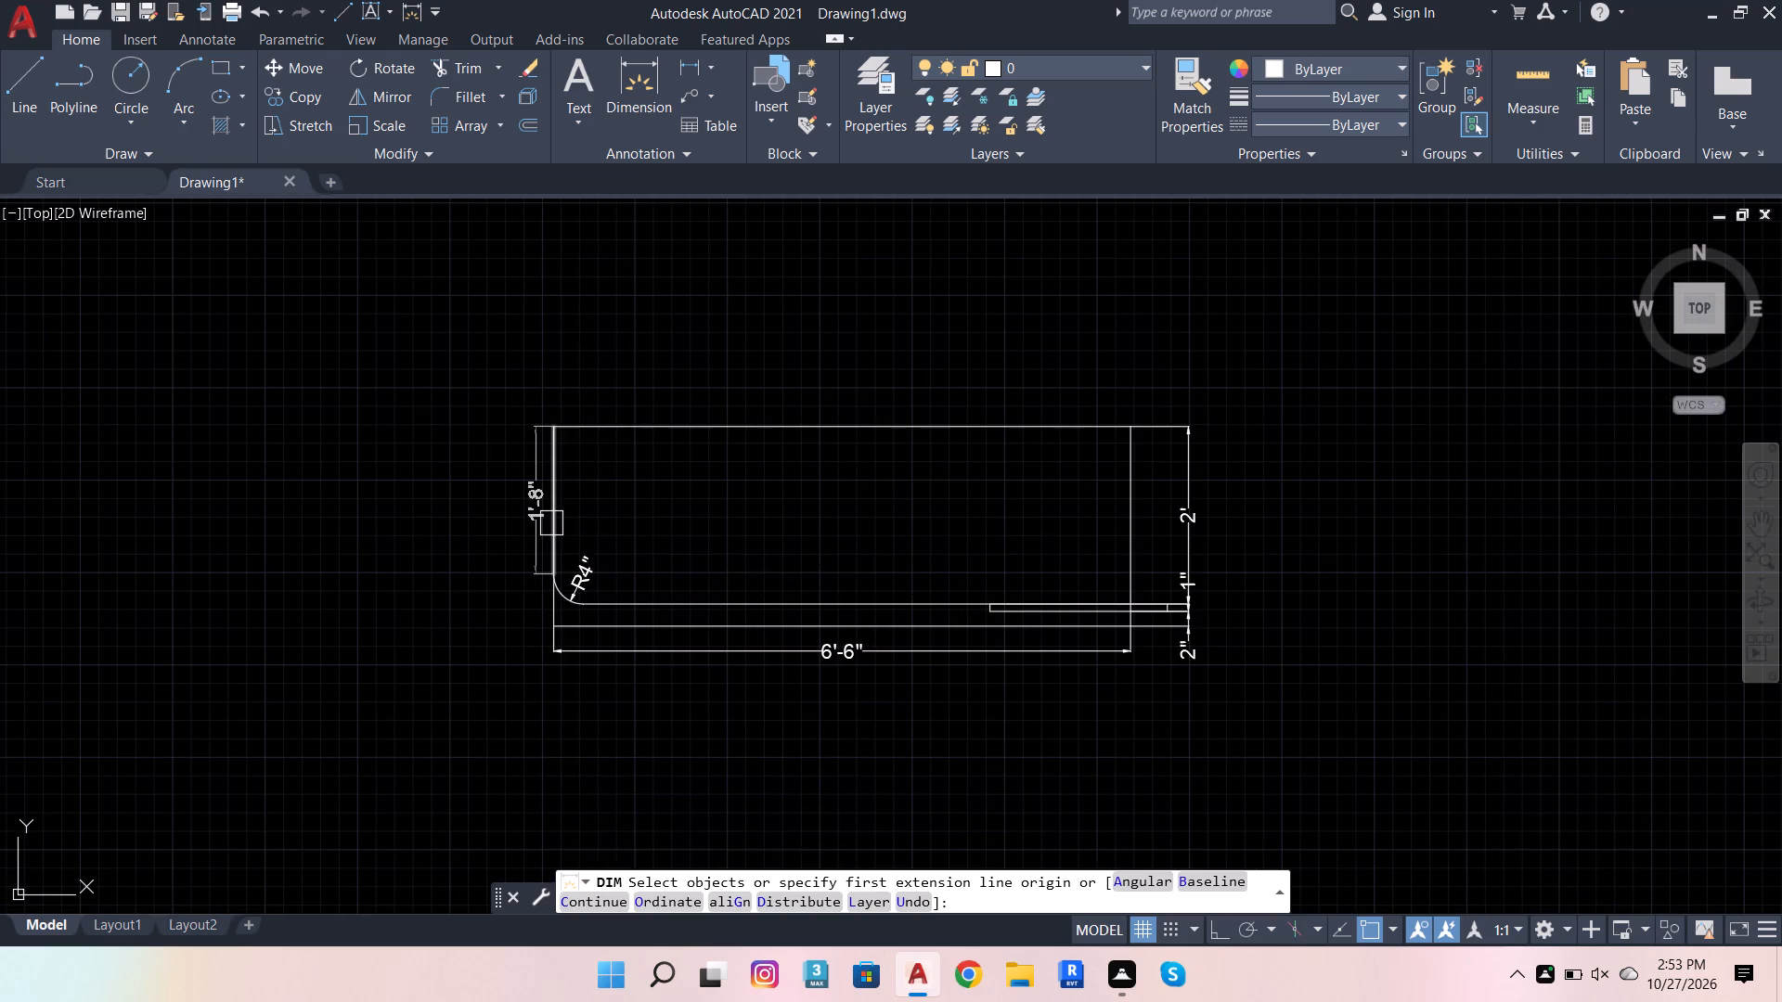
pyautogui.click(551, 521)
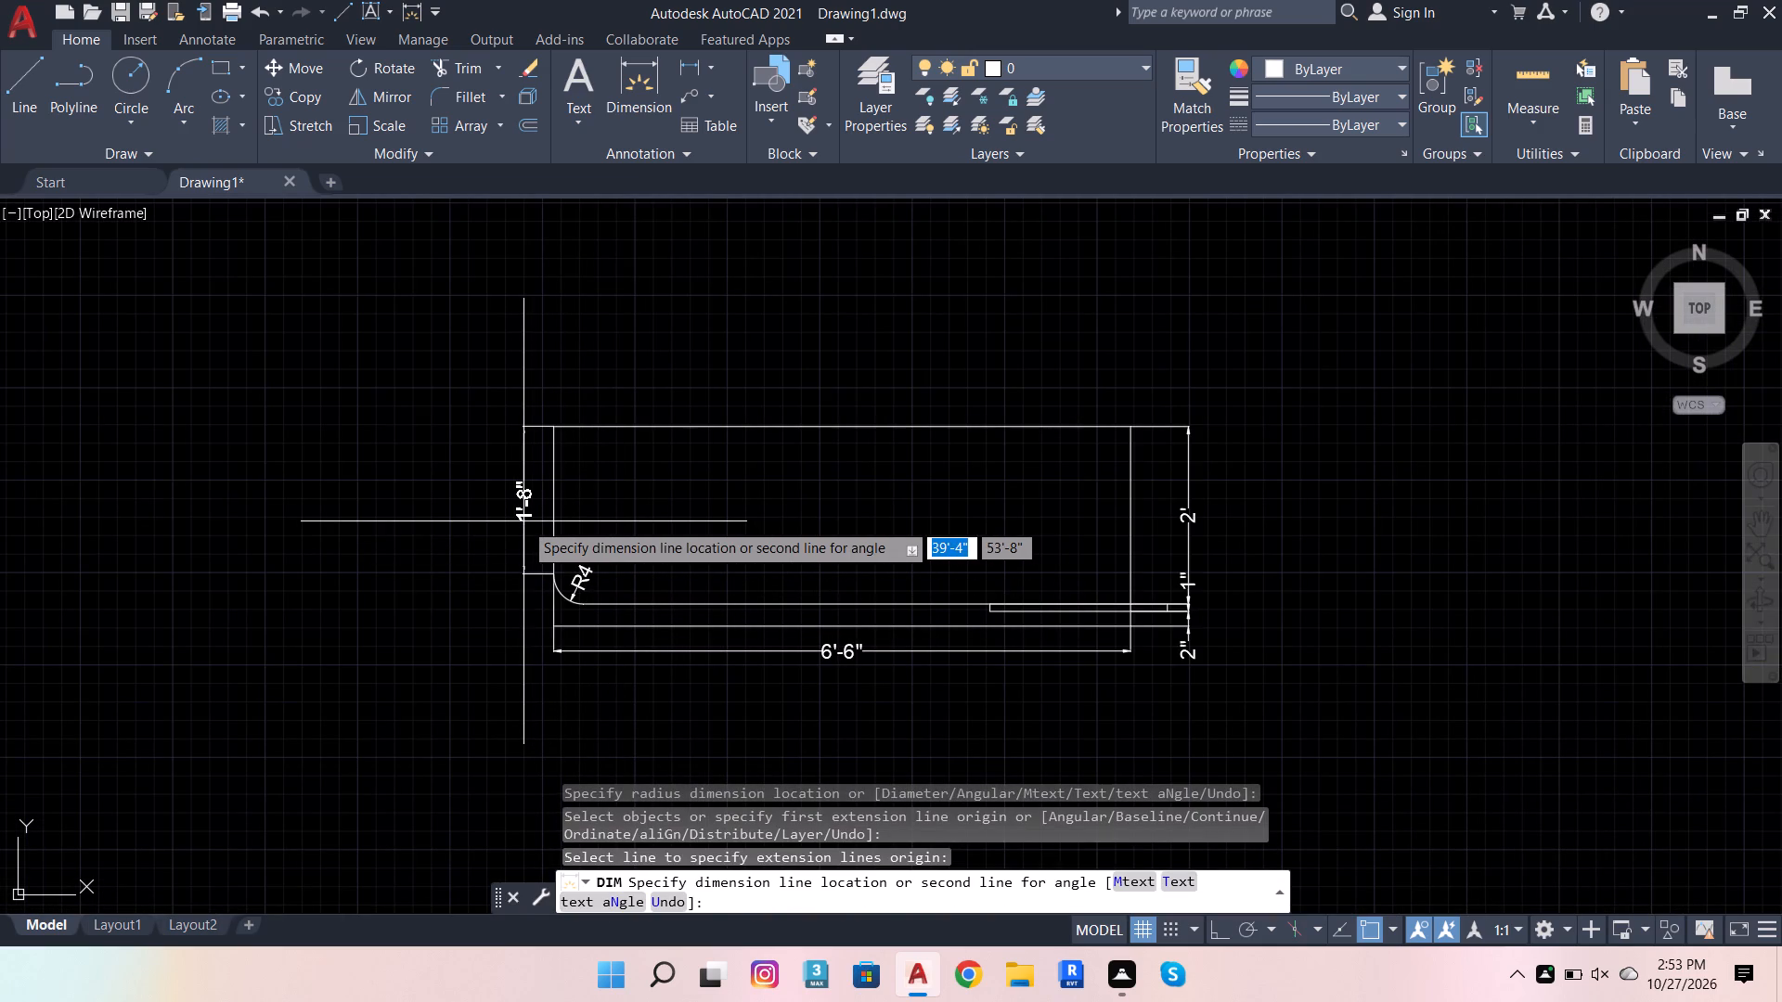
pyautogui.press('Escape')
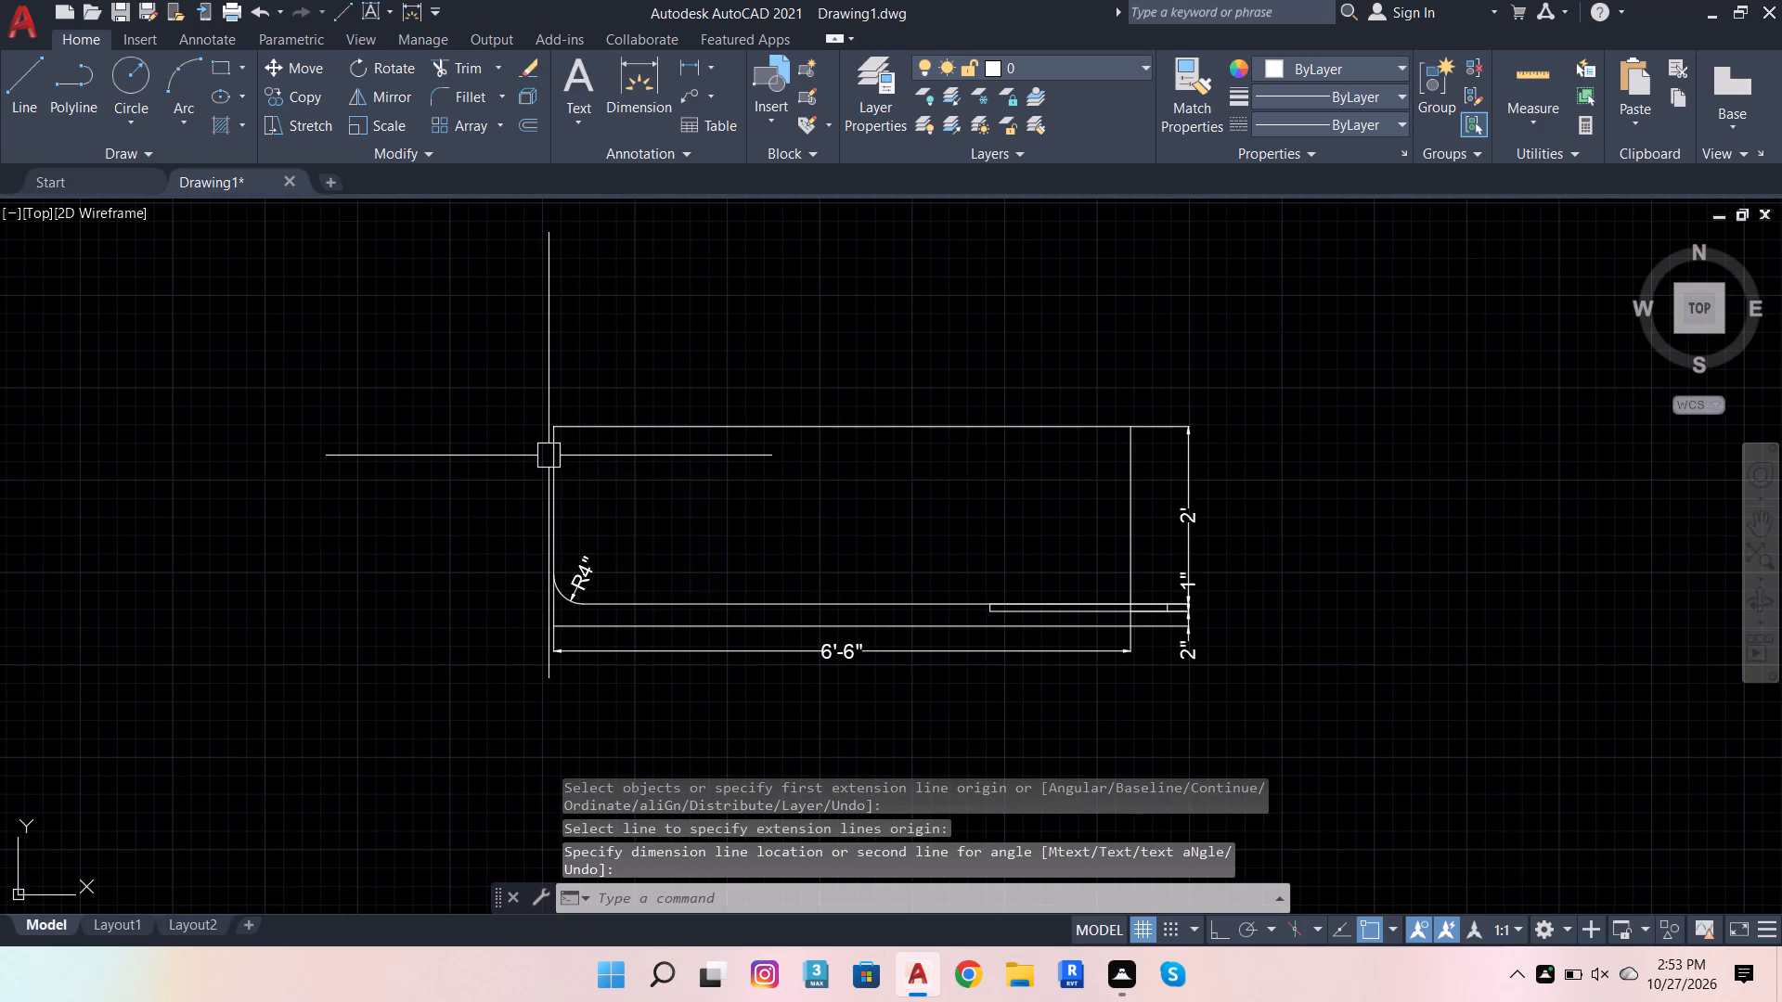
# Dimension the plan outline's full left side from its upper to its lower corner, placing the dimension just outside that edge.
pyautogui.press('space')
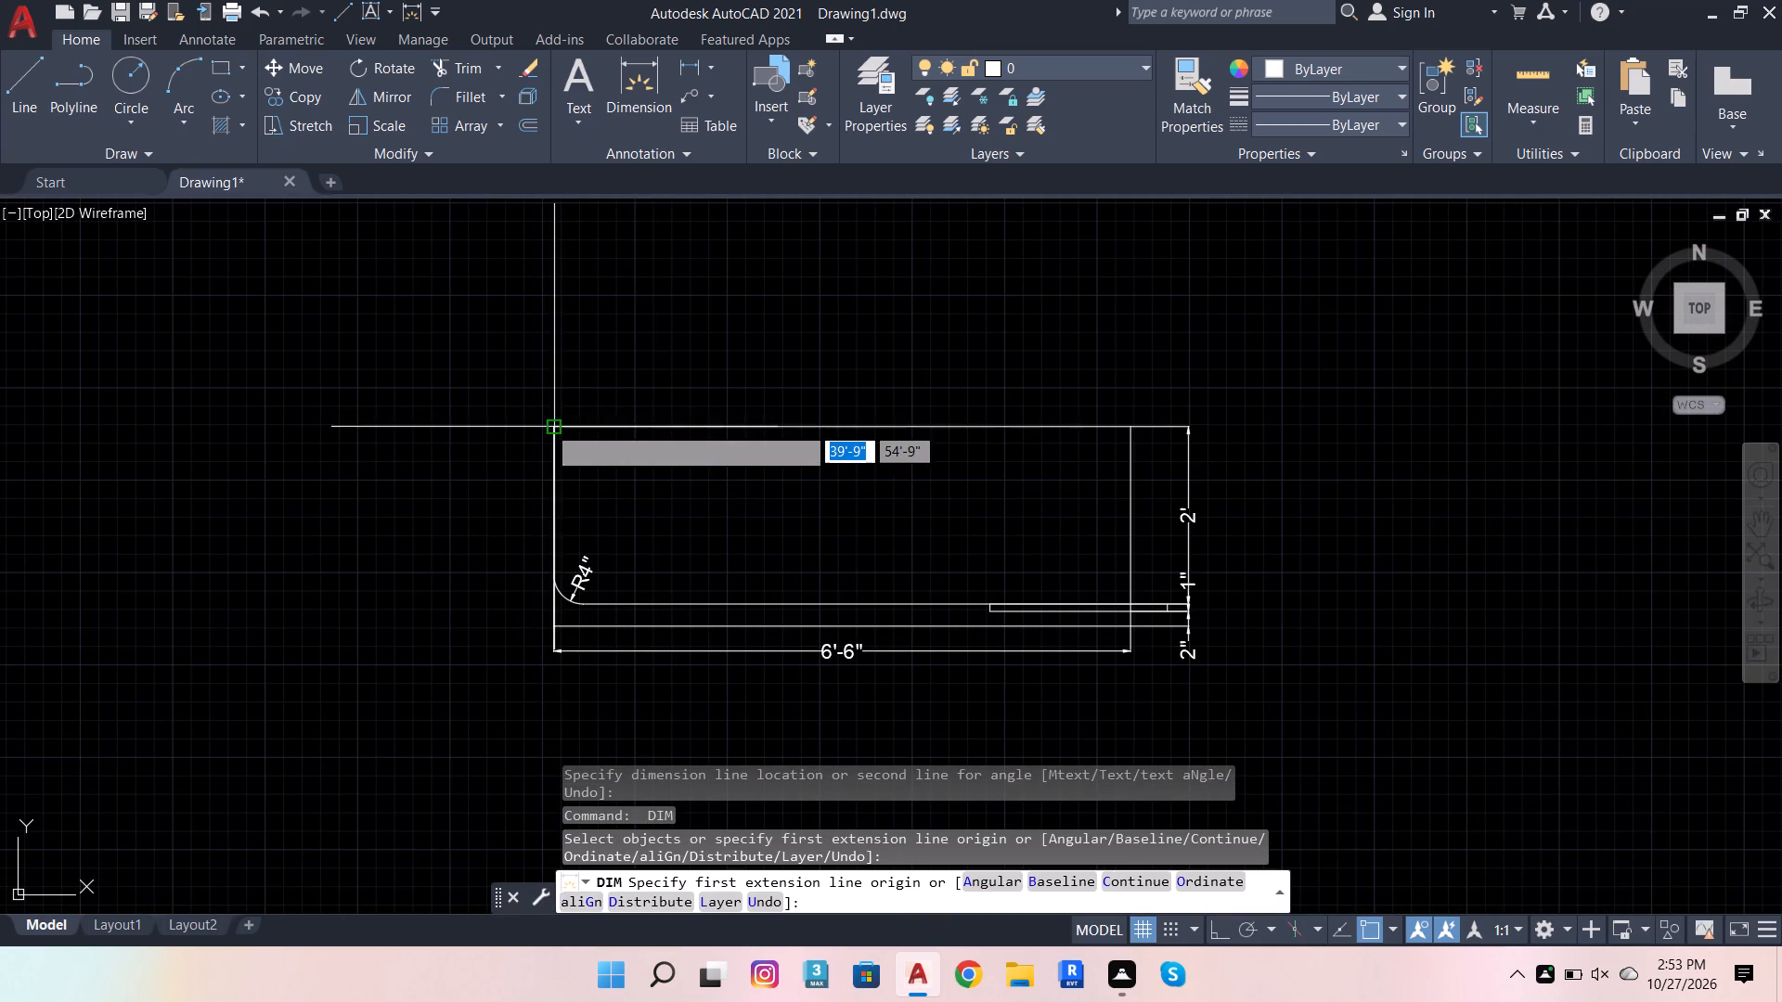
pyautogui.click(549, 428)
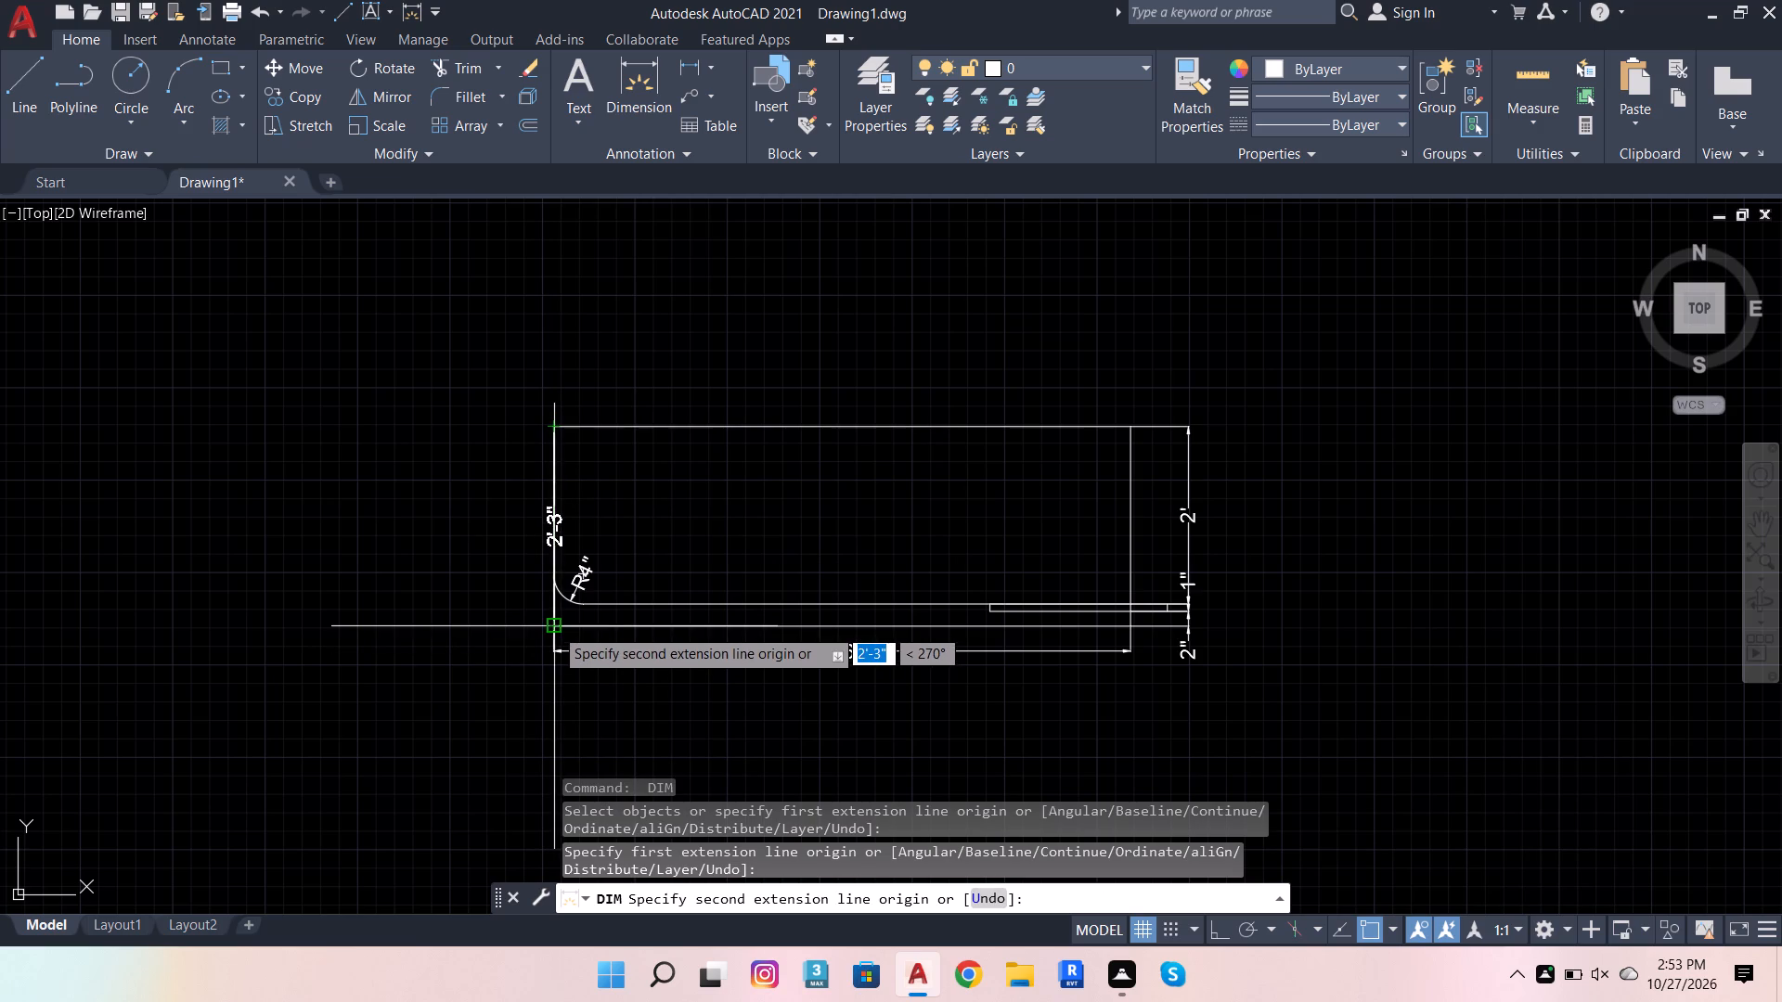
pyautogui.click(554, 627)
pyautogui.click(519, 603)
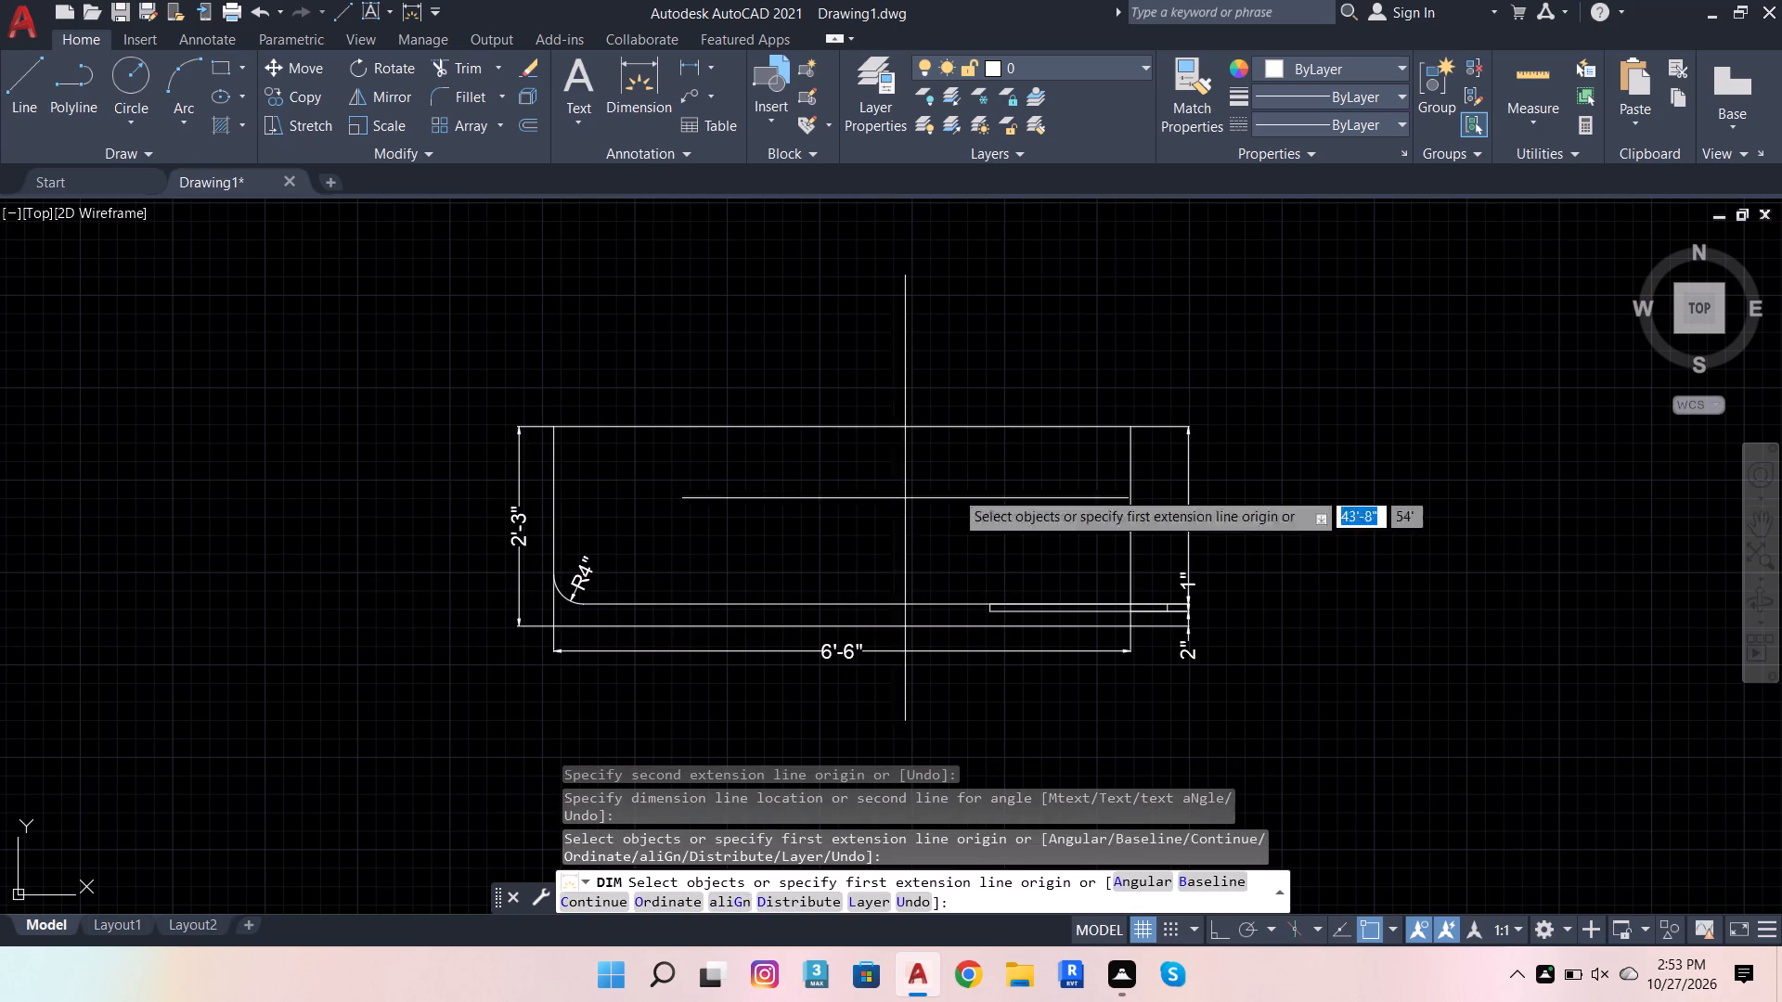
pyautogui.press('Escape')
pyautogui.press('Escape')
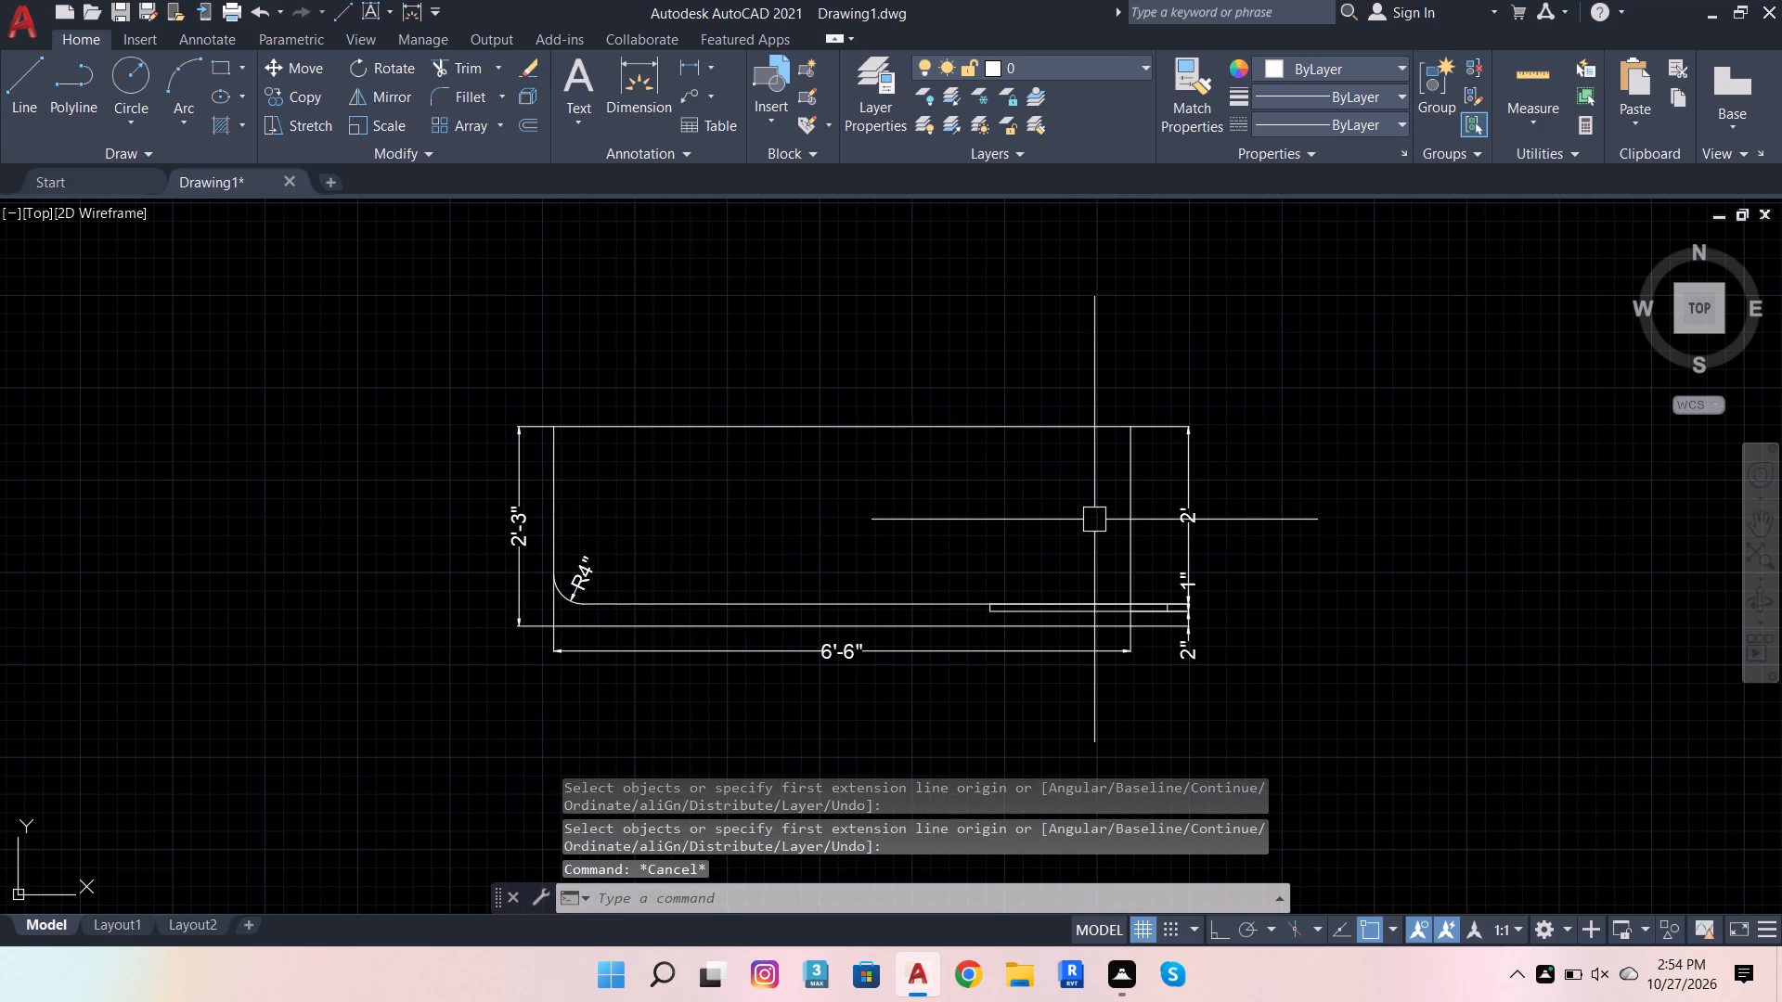
# Offset the plan's left edge line 3" inward.
pyautogui.scroll(2, 604, 519)
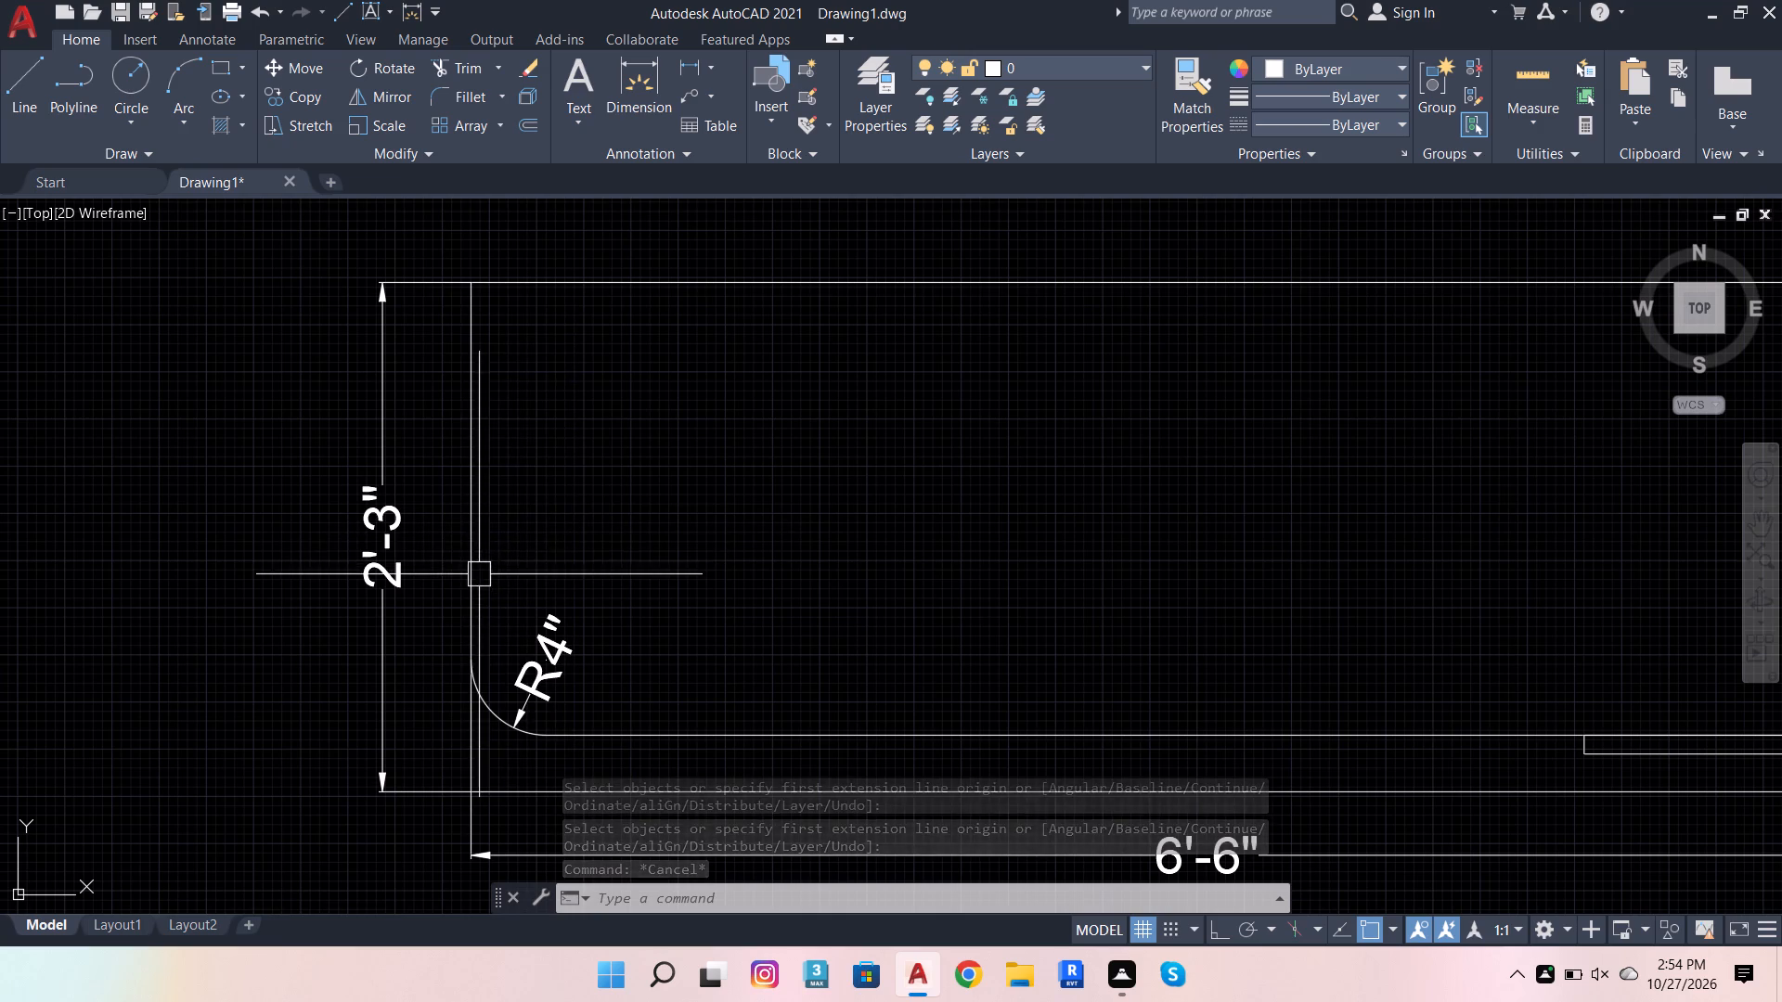
pyautogui.click(474, 563)
pyautogui.click(523, 120)
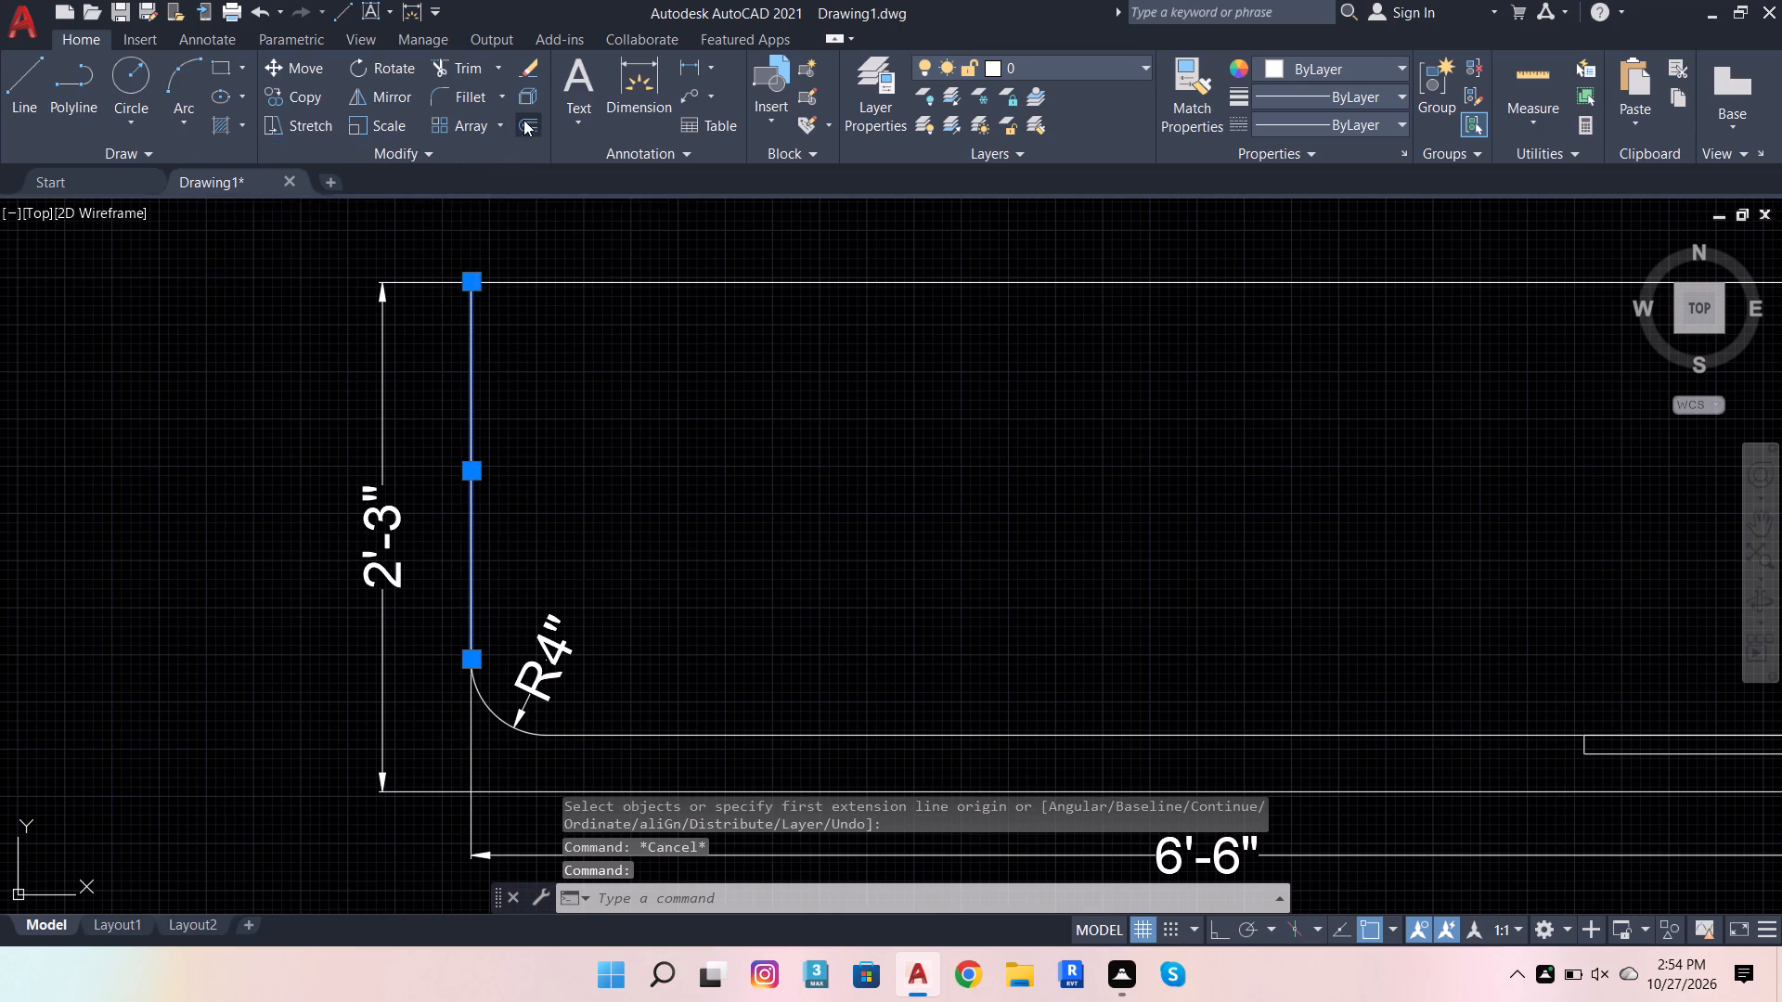
pyautogui.click(475, 279)
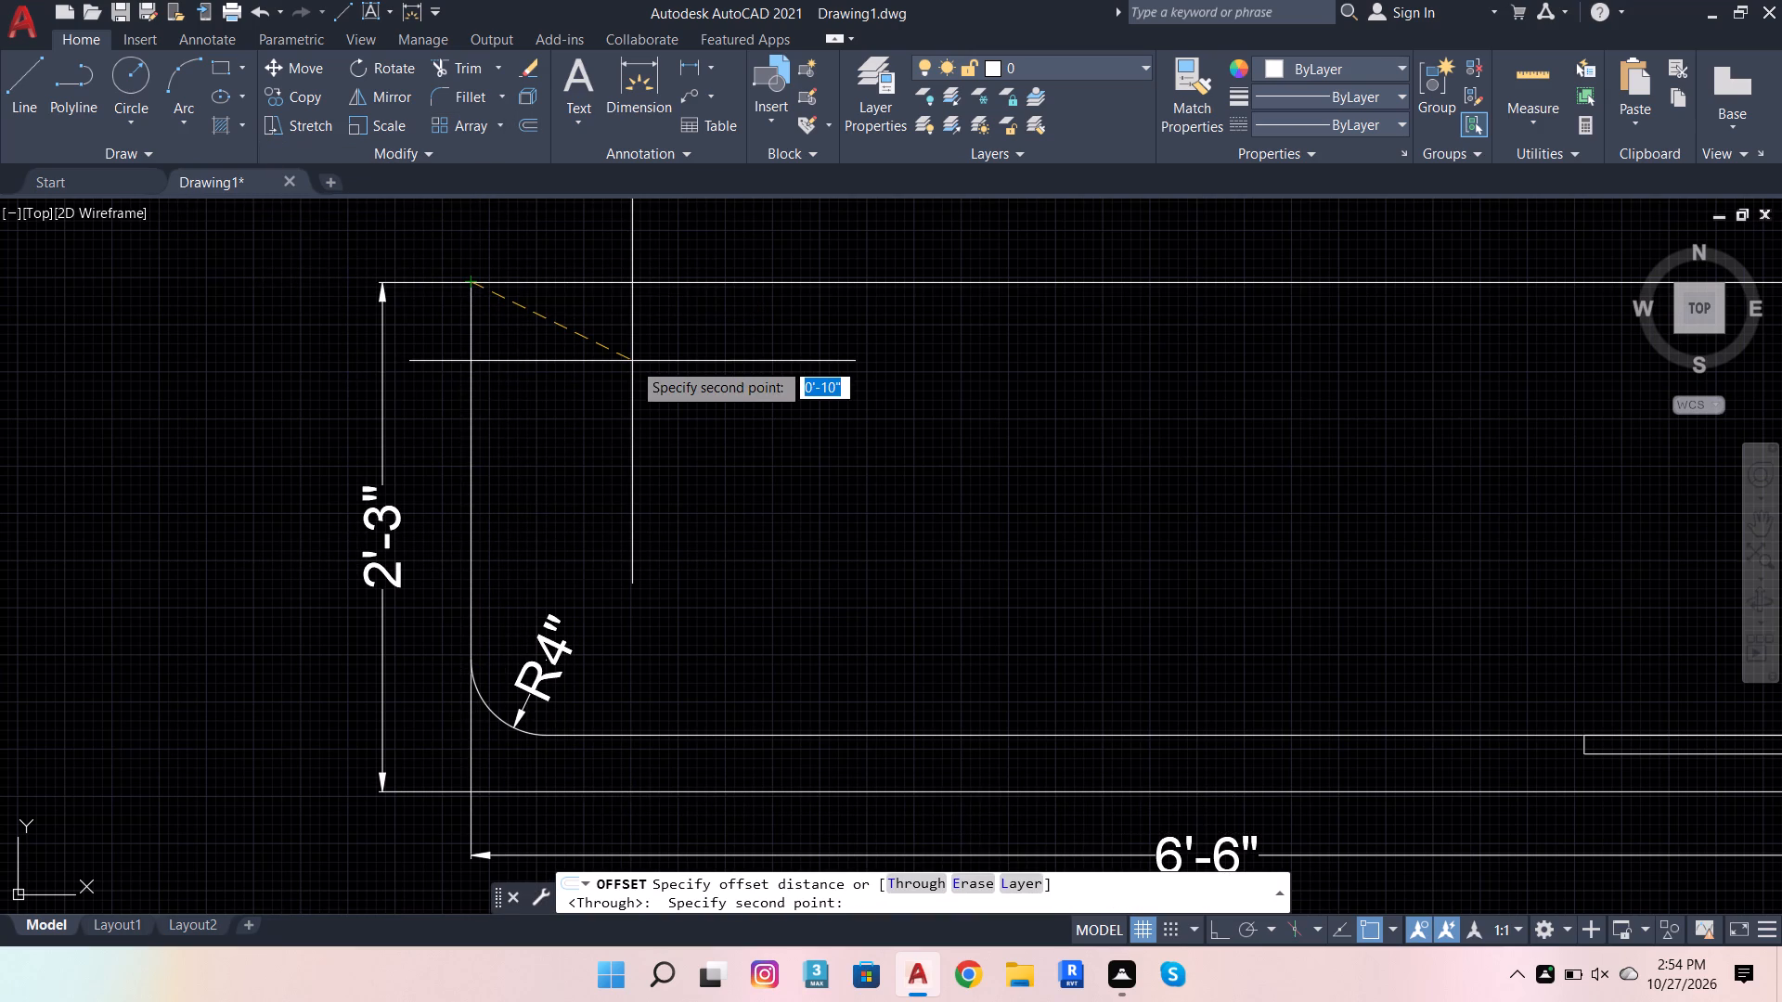
pyautogui.press('3')
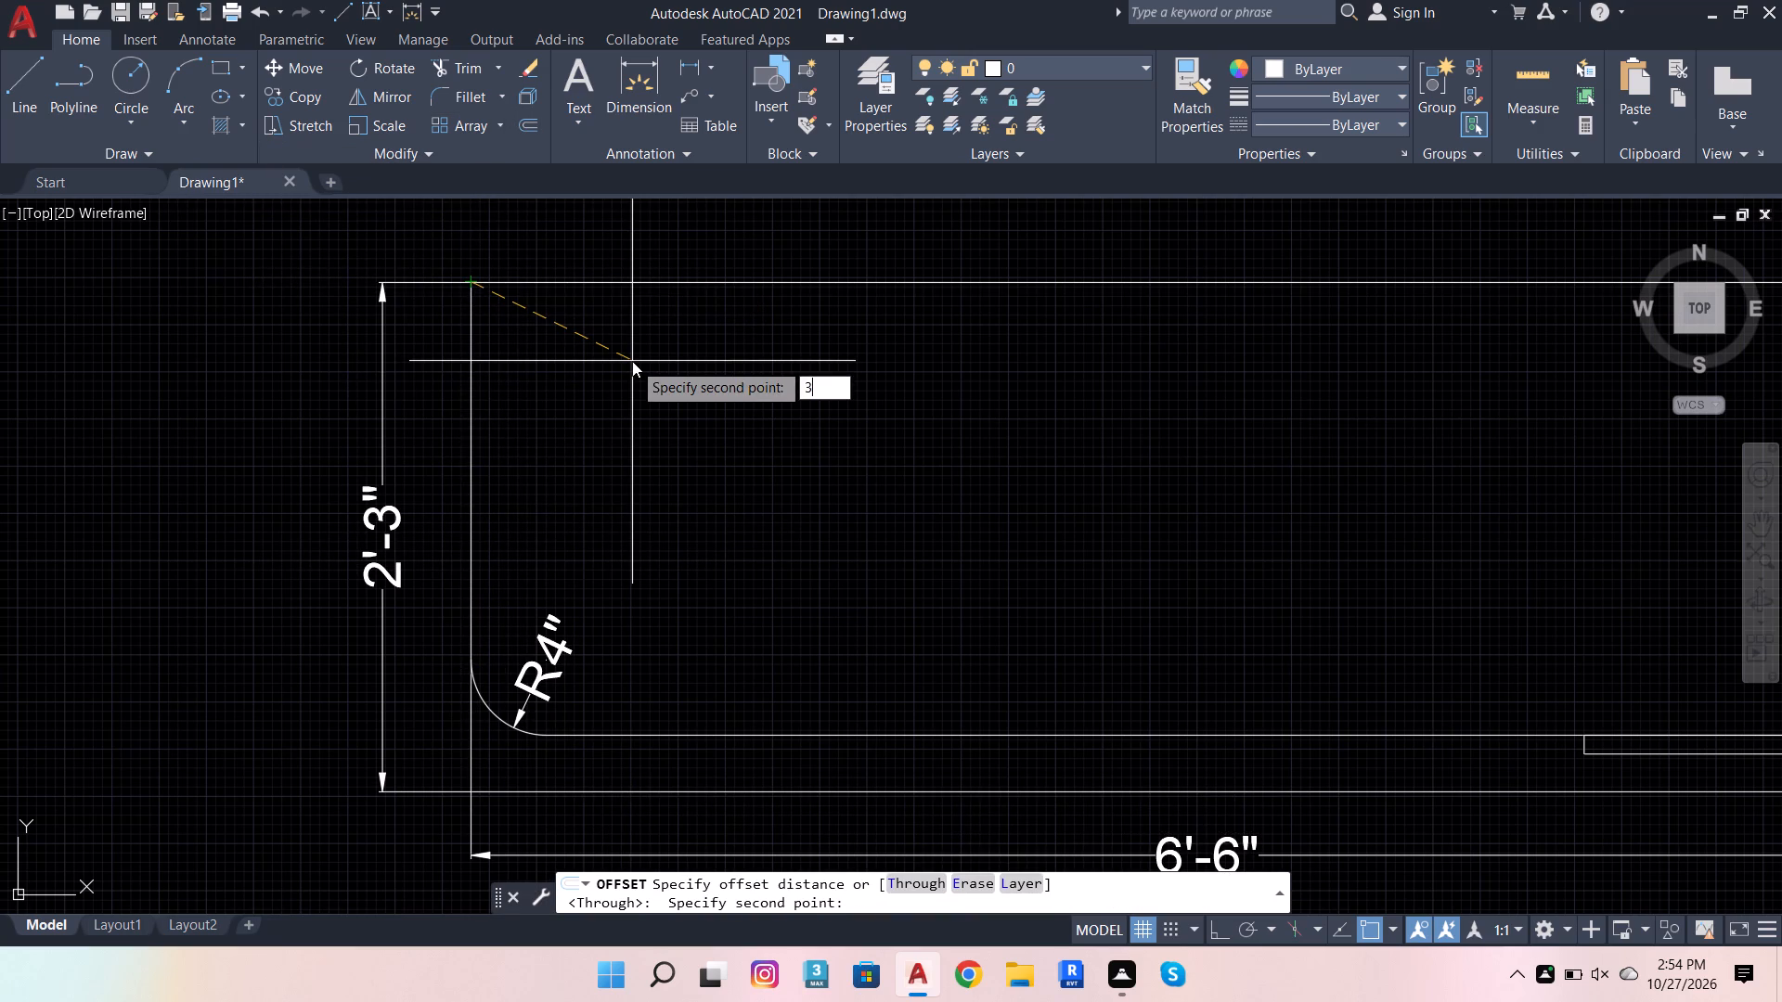
pyautogui.press('Return')
pyautogui.click(632, 361)
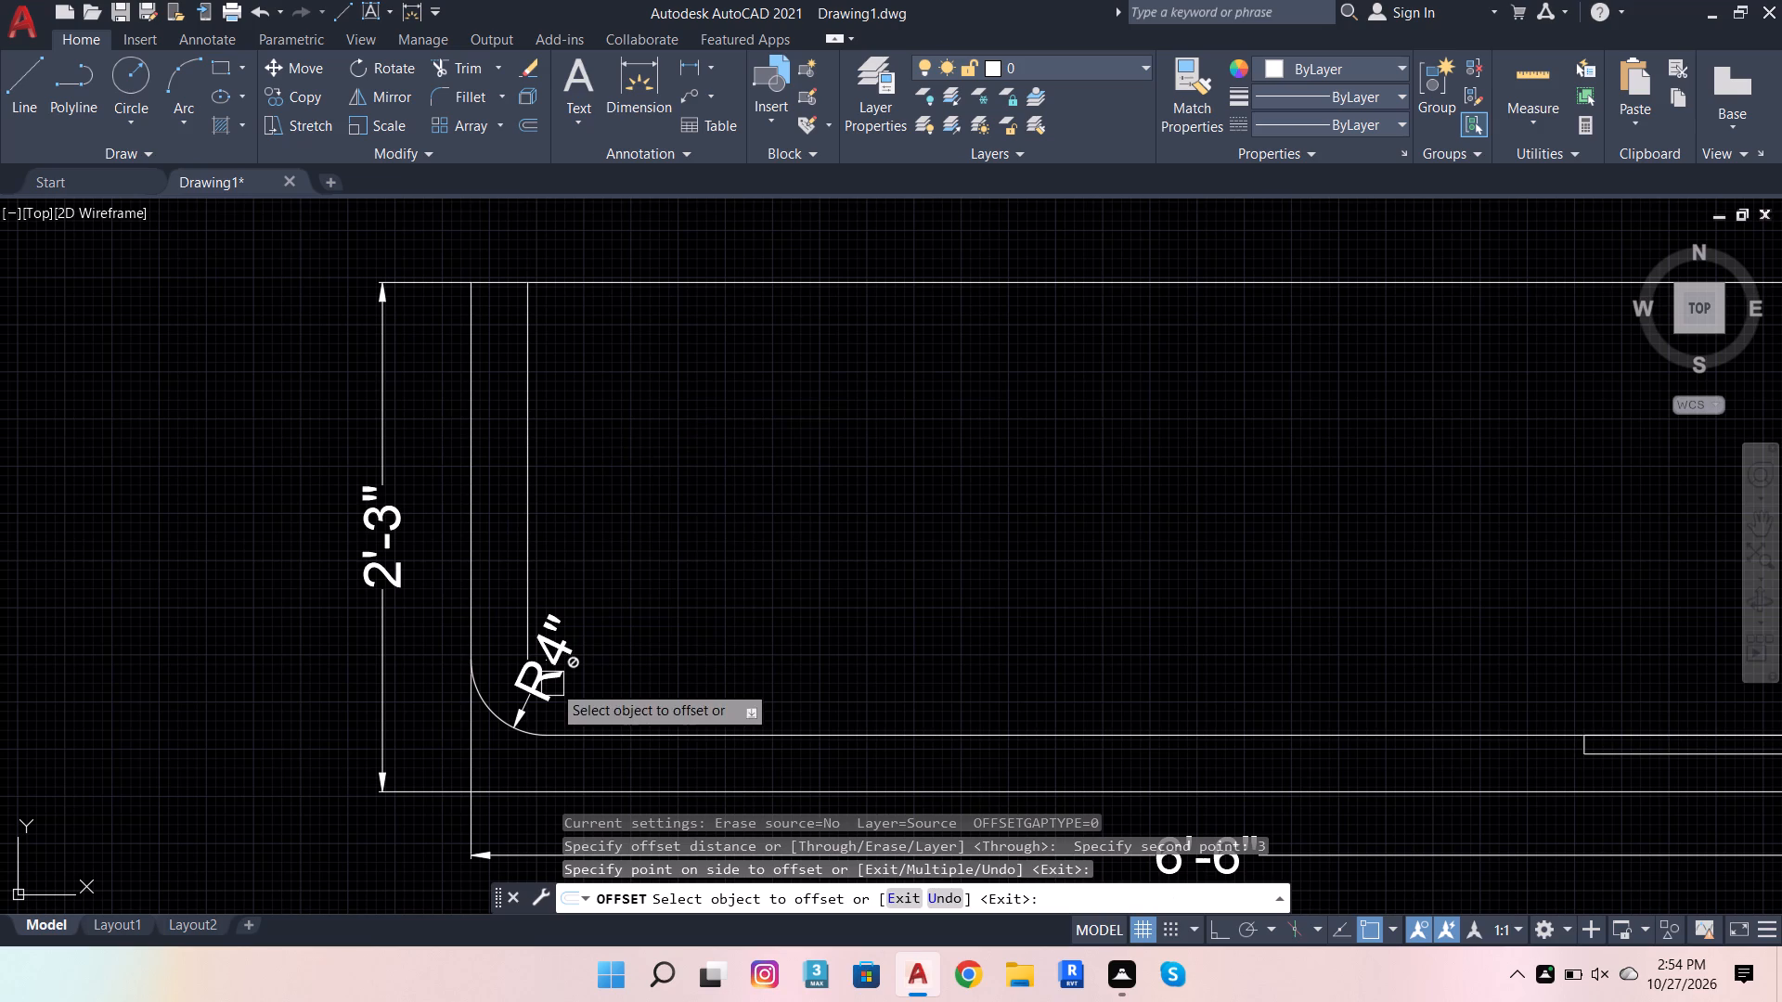
pyautogui.press('Escape')
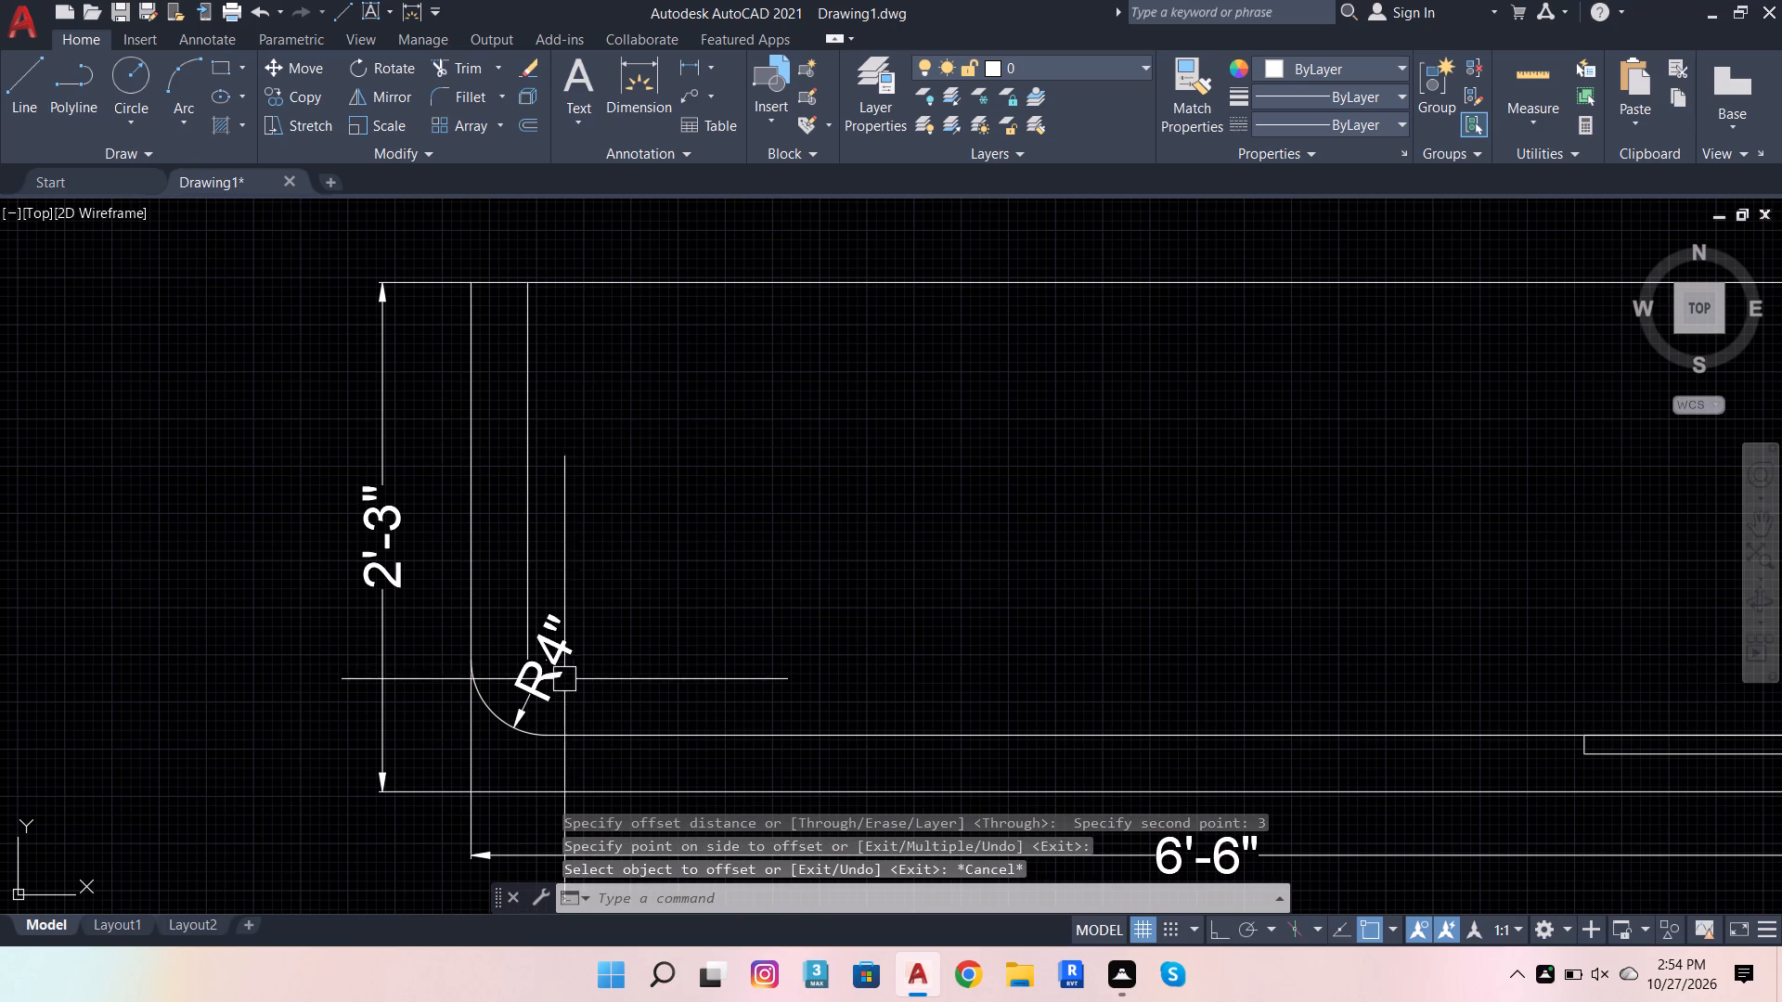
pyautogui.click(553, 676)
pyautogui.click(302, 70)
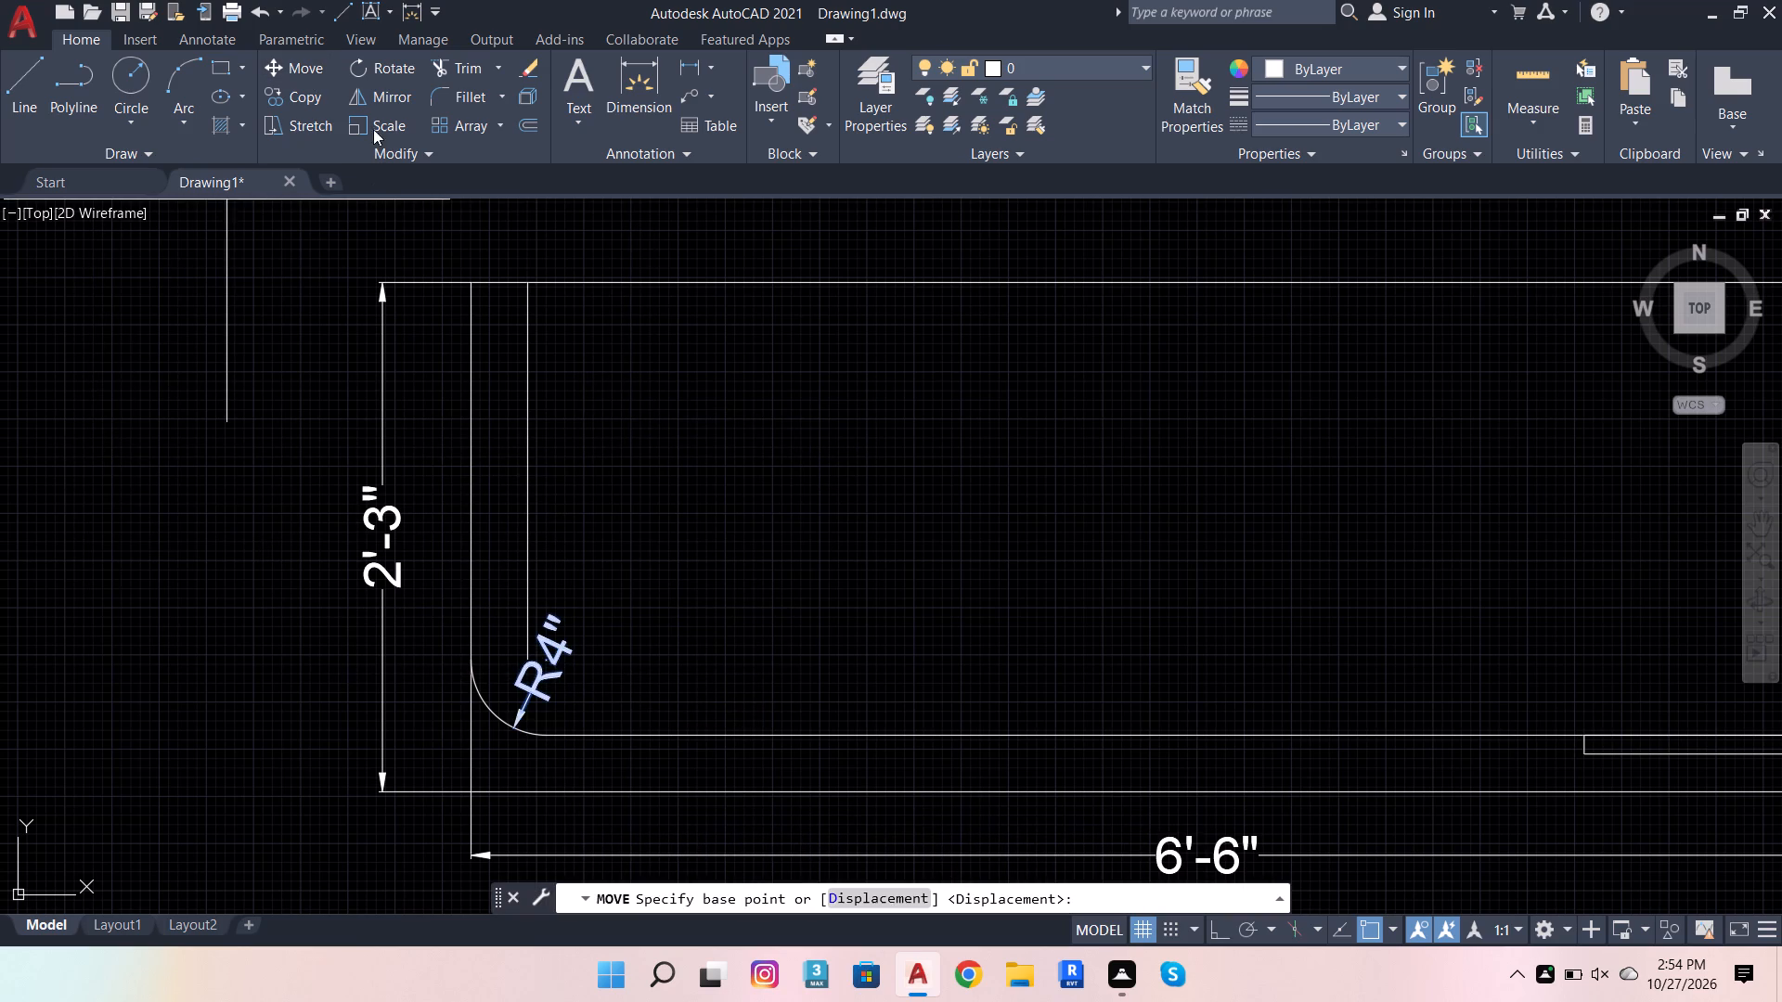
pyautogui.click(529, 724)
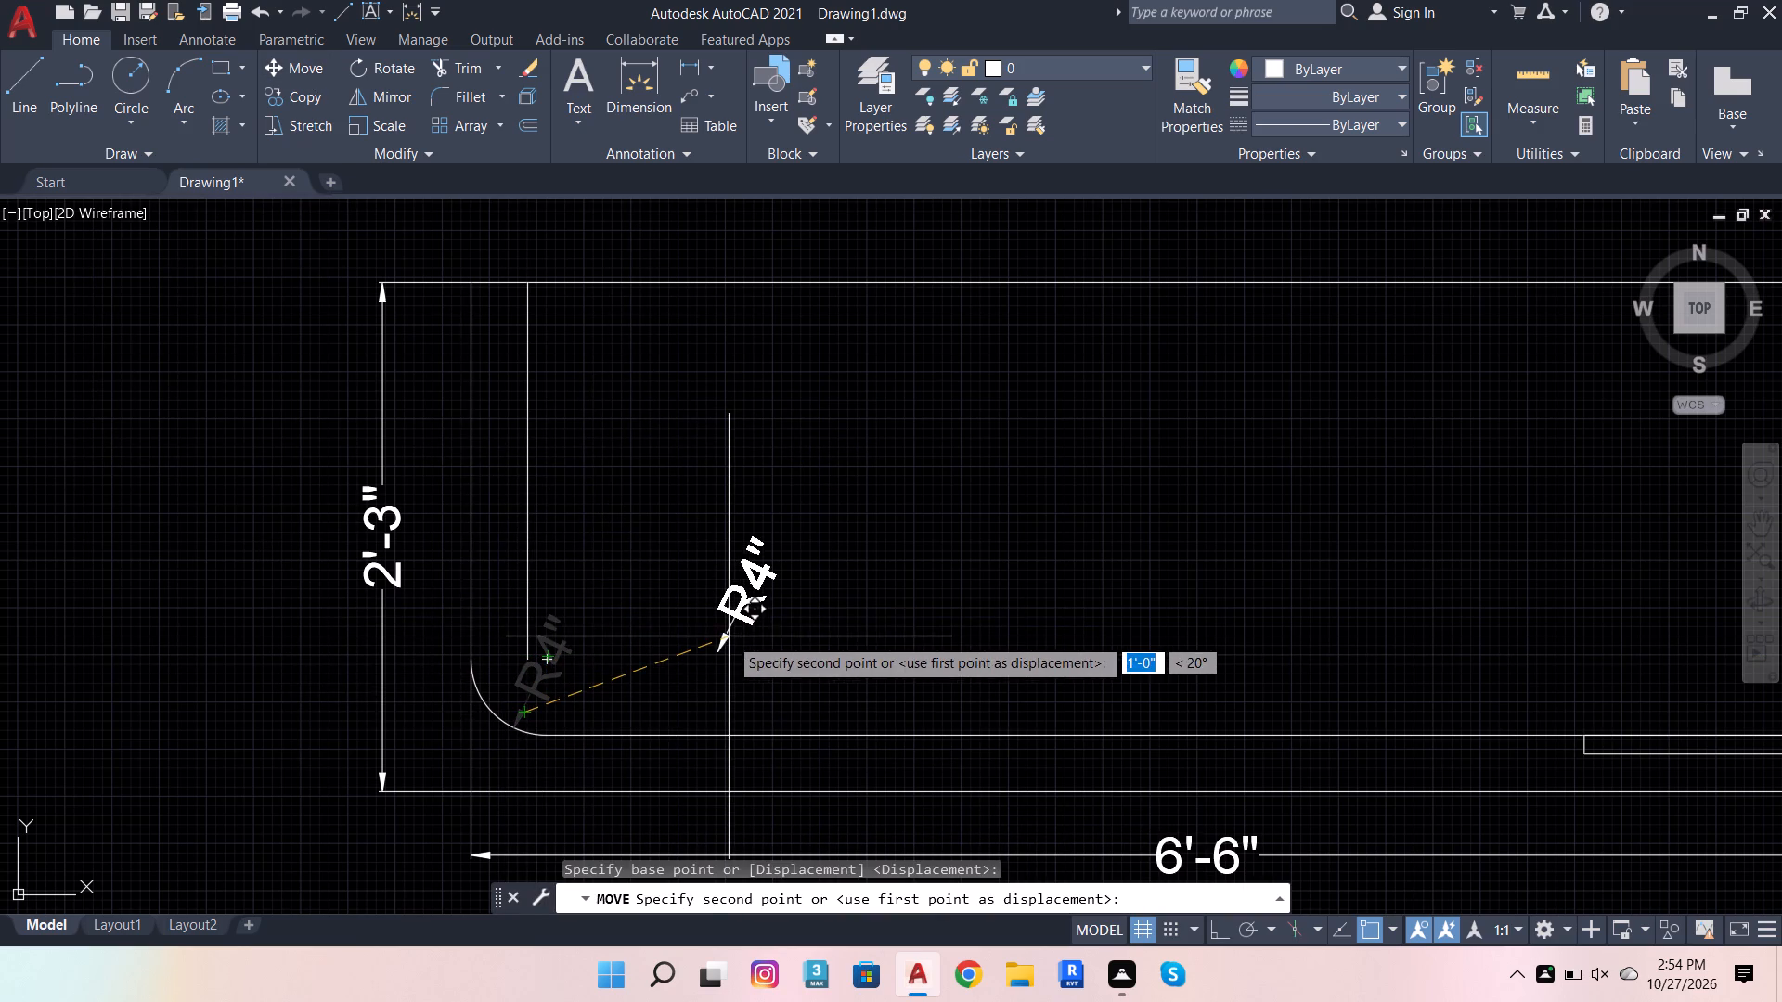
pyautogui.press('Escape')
# Delete the radius dimension at the filleted lower left corner.
pyautogui.click(533, 702)
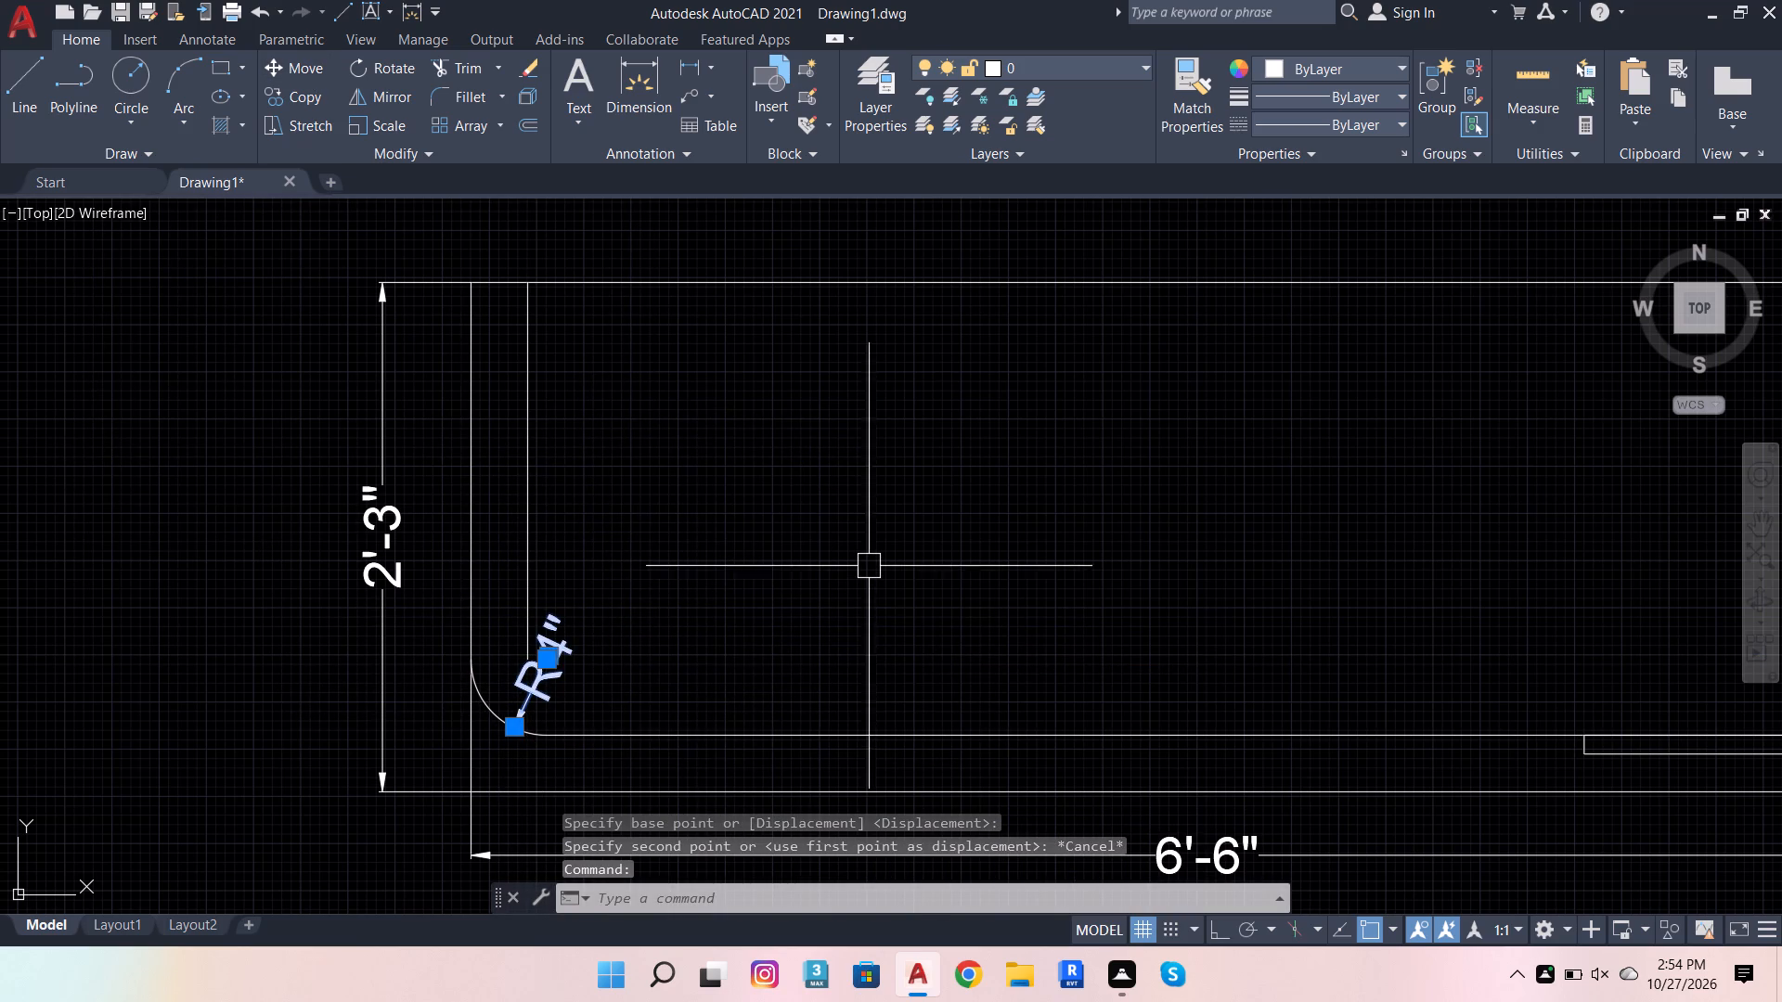
pyautogui.hotkey('shift', 'Delete')
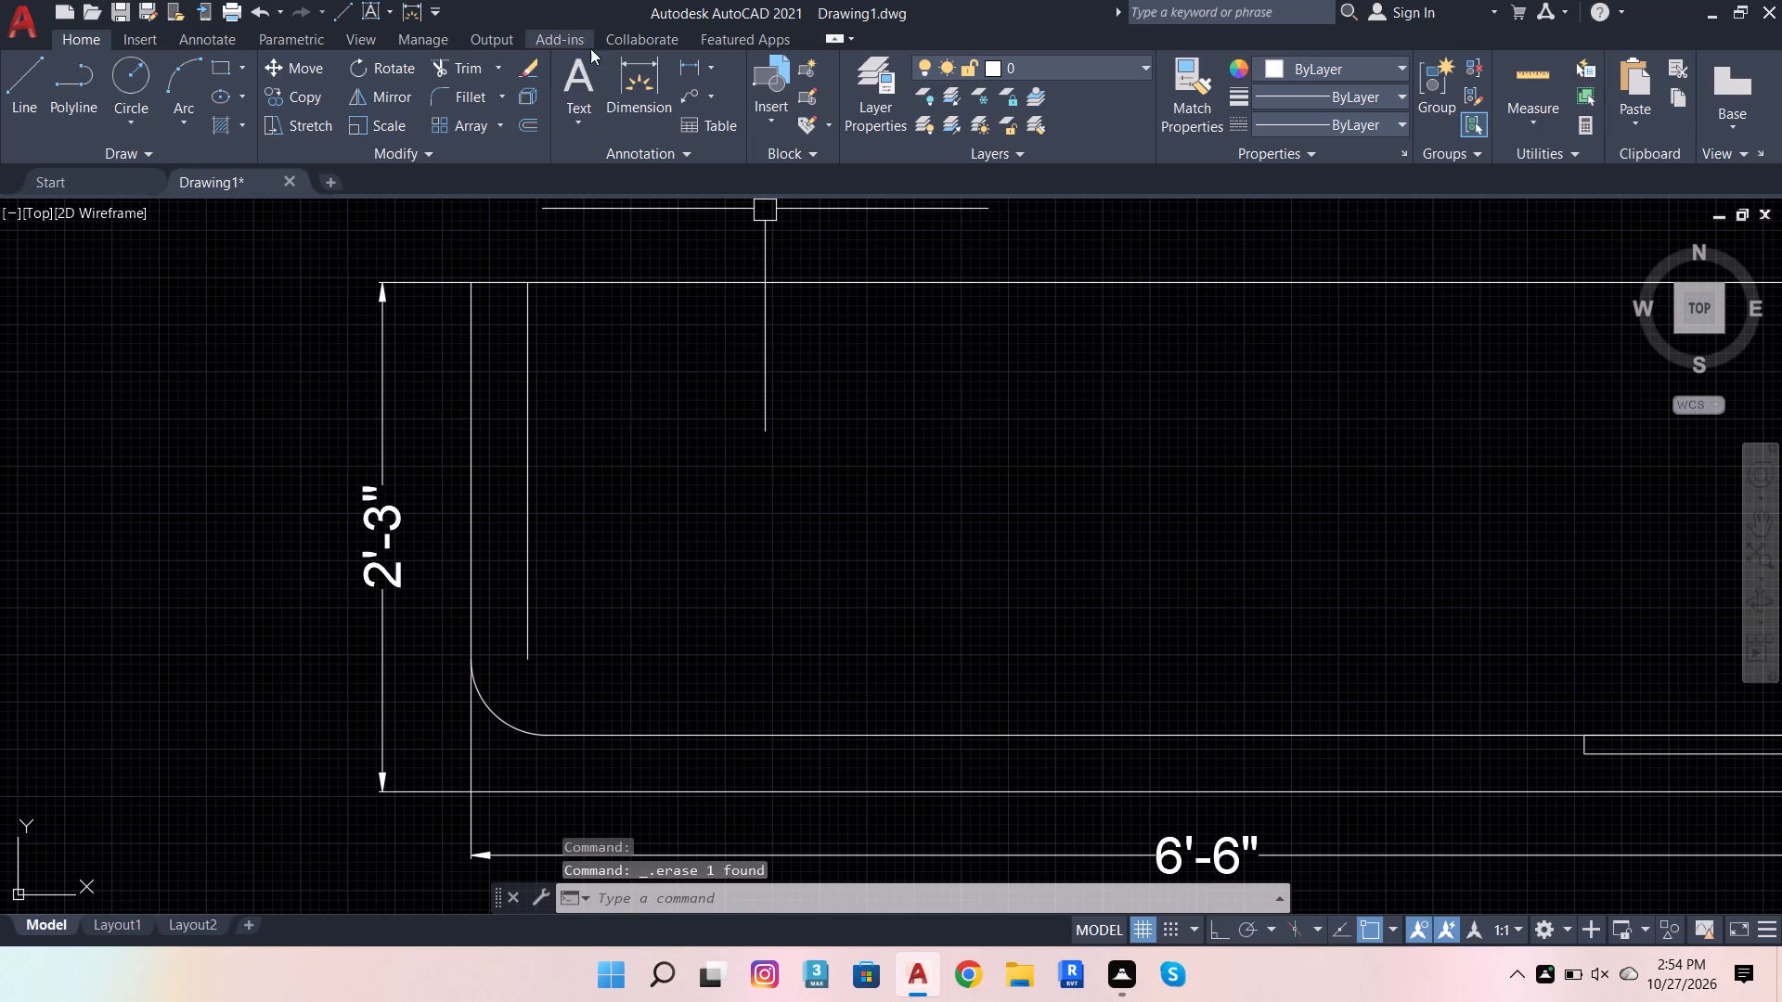
# Add a radius dimension to the filleted lower left corner, placing its arrow up and right of the arc's centre so the extension arc wraps around.
pyautogui.click(665, 86)
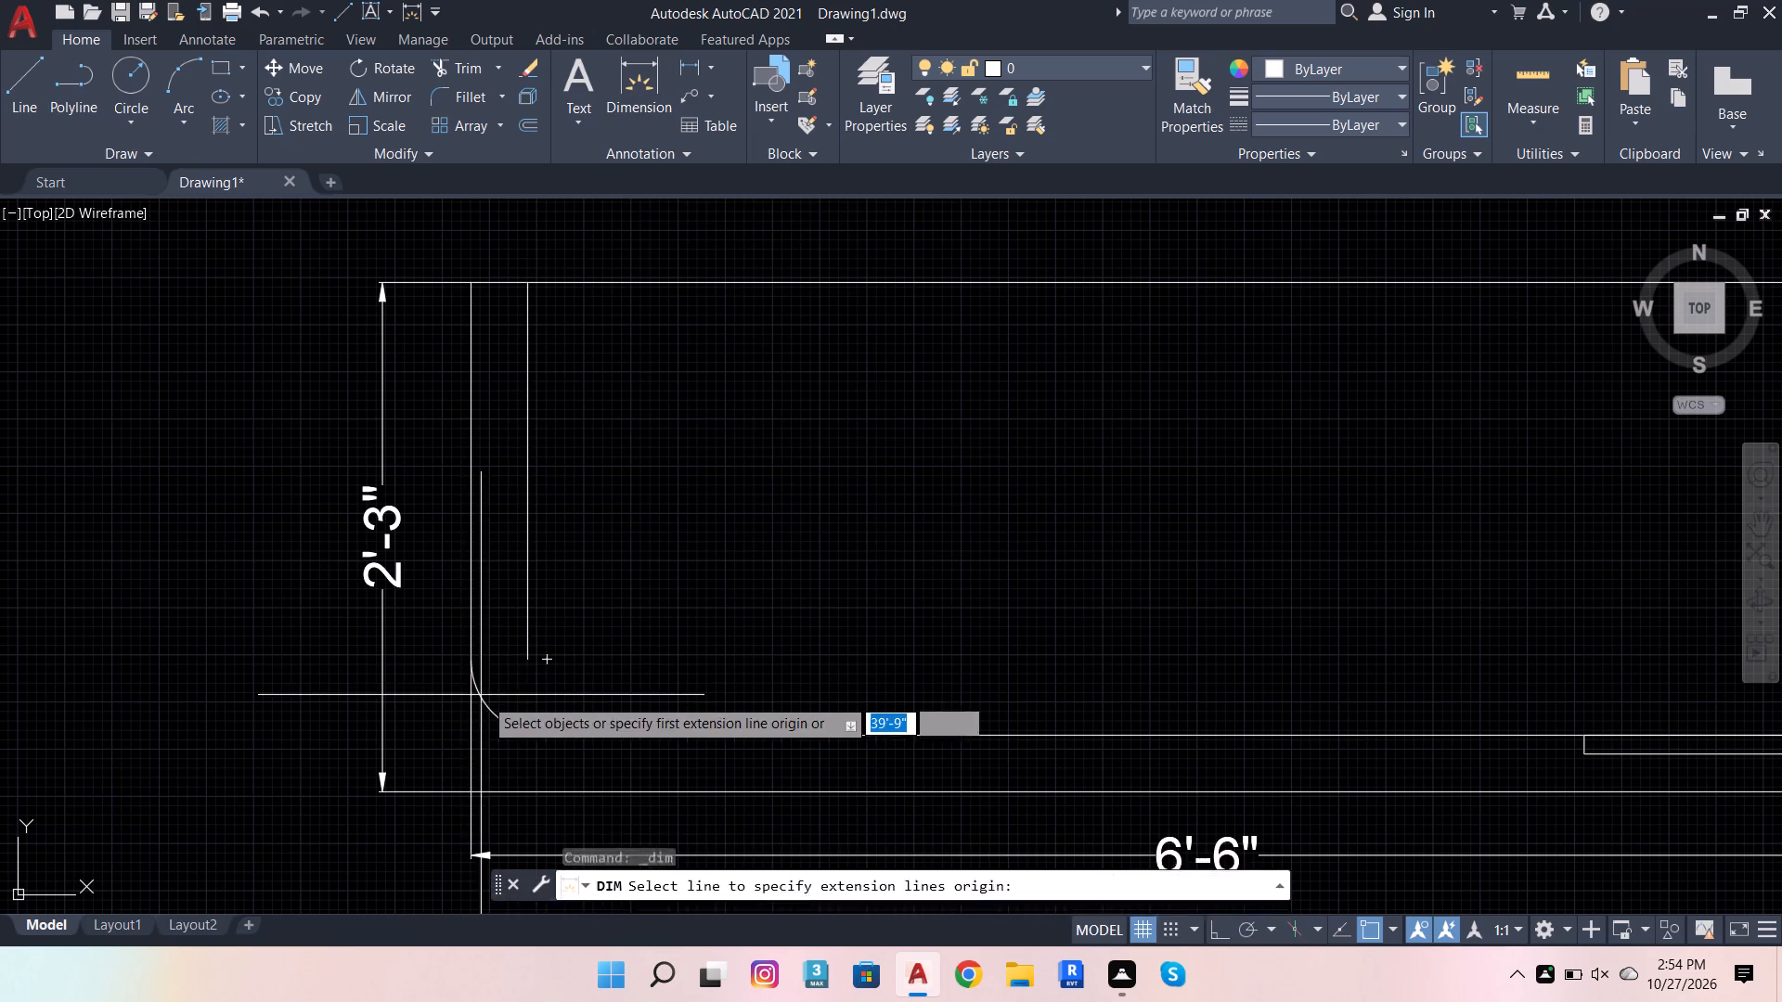
pyautogui.moveTo(507, 718); pyautogui.dragTo(562, 641)
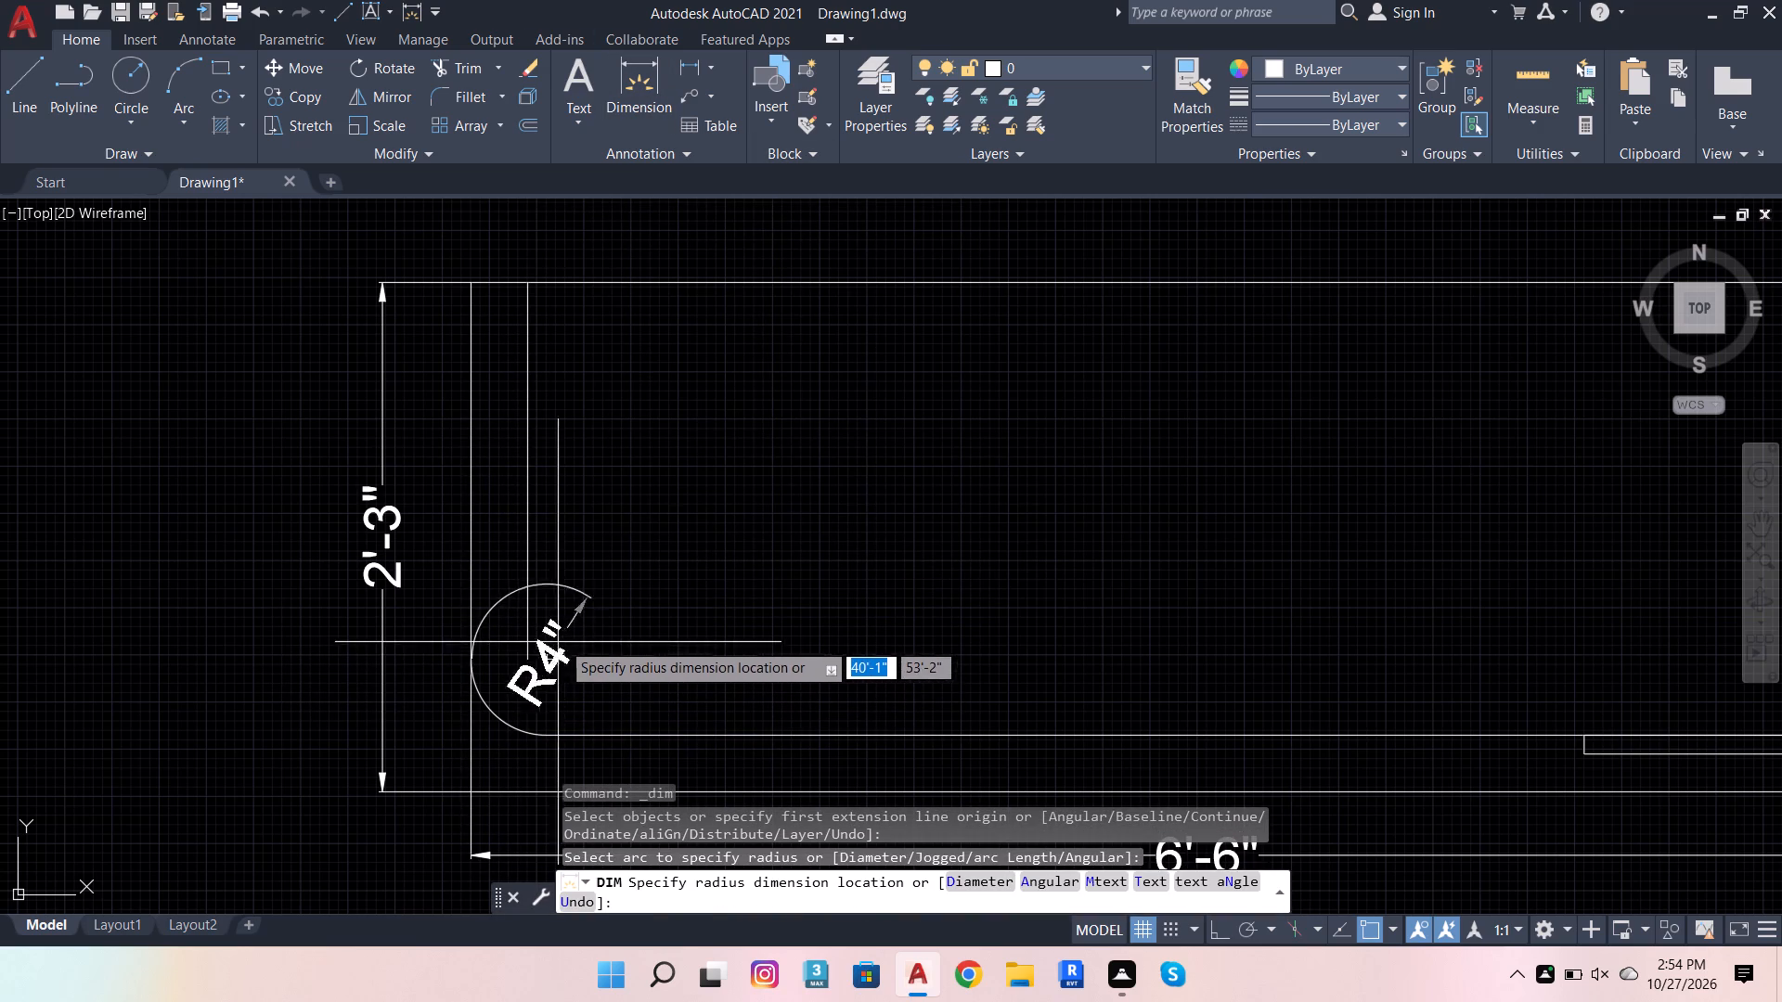
pyautogui.moveTo(562, 641); pyautogui.dragTo(530, 587)
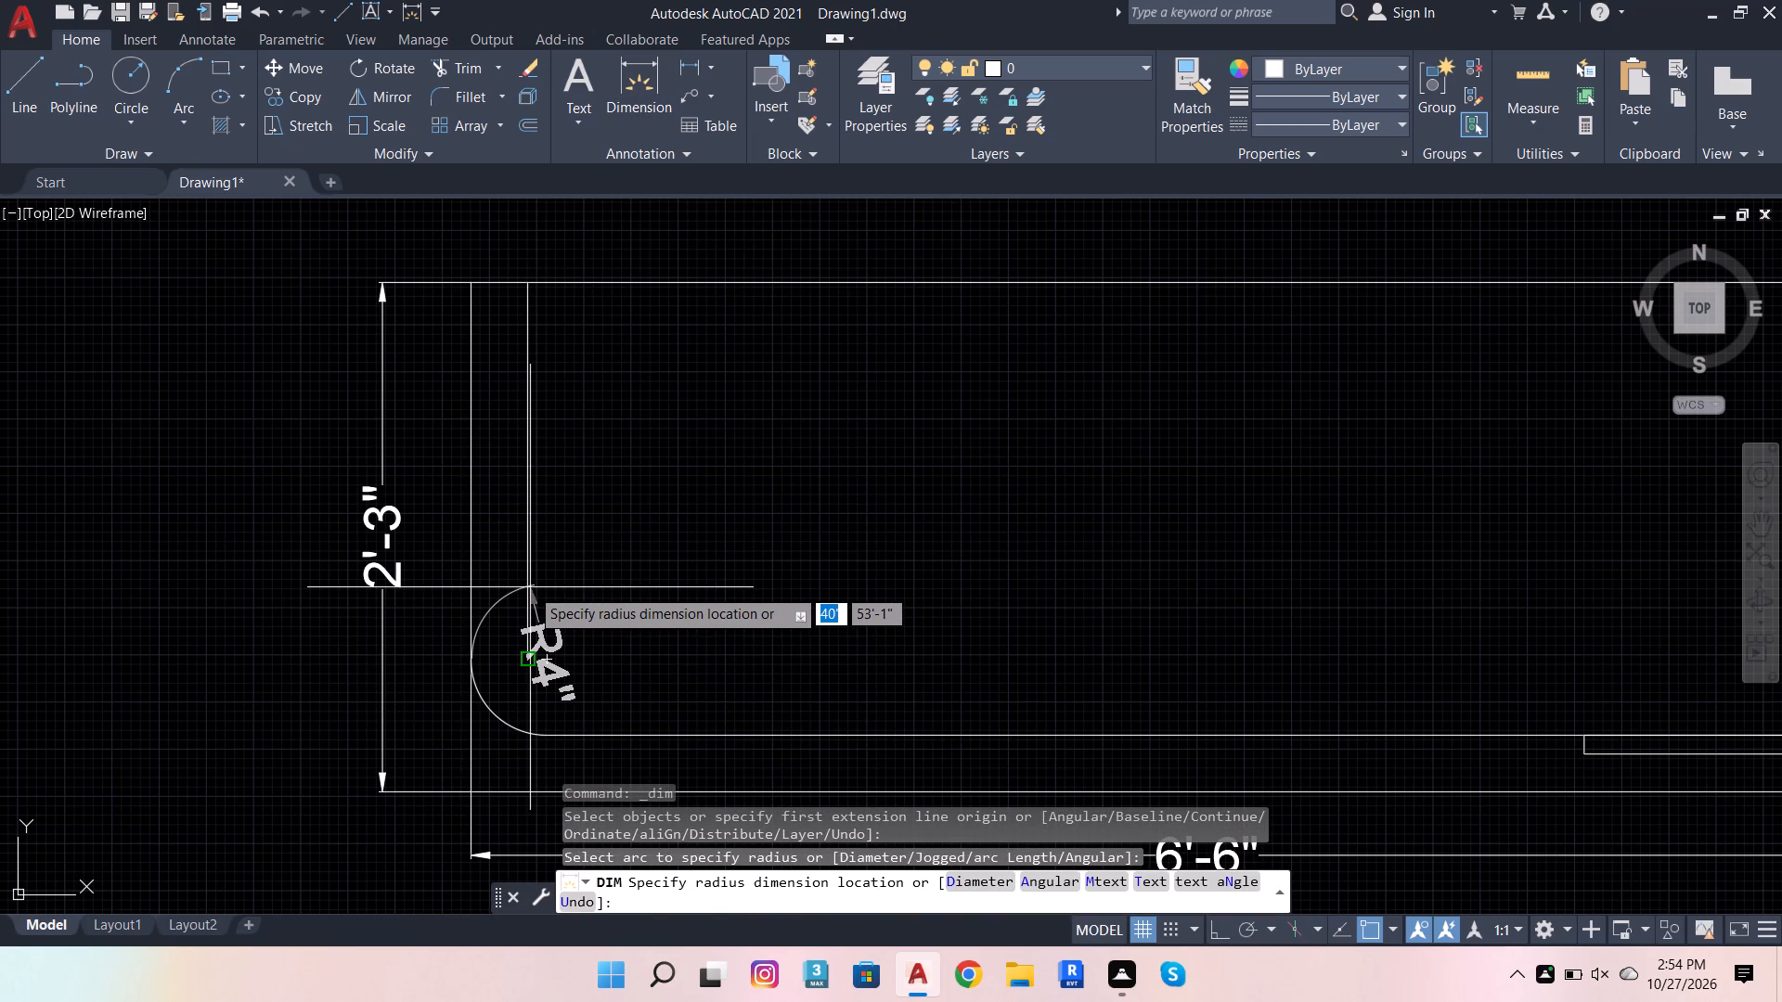
pyautogui.moveTo(530, 587); pyautogui.dragTo(581, 601)
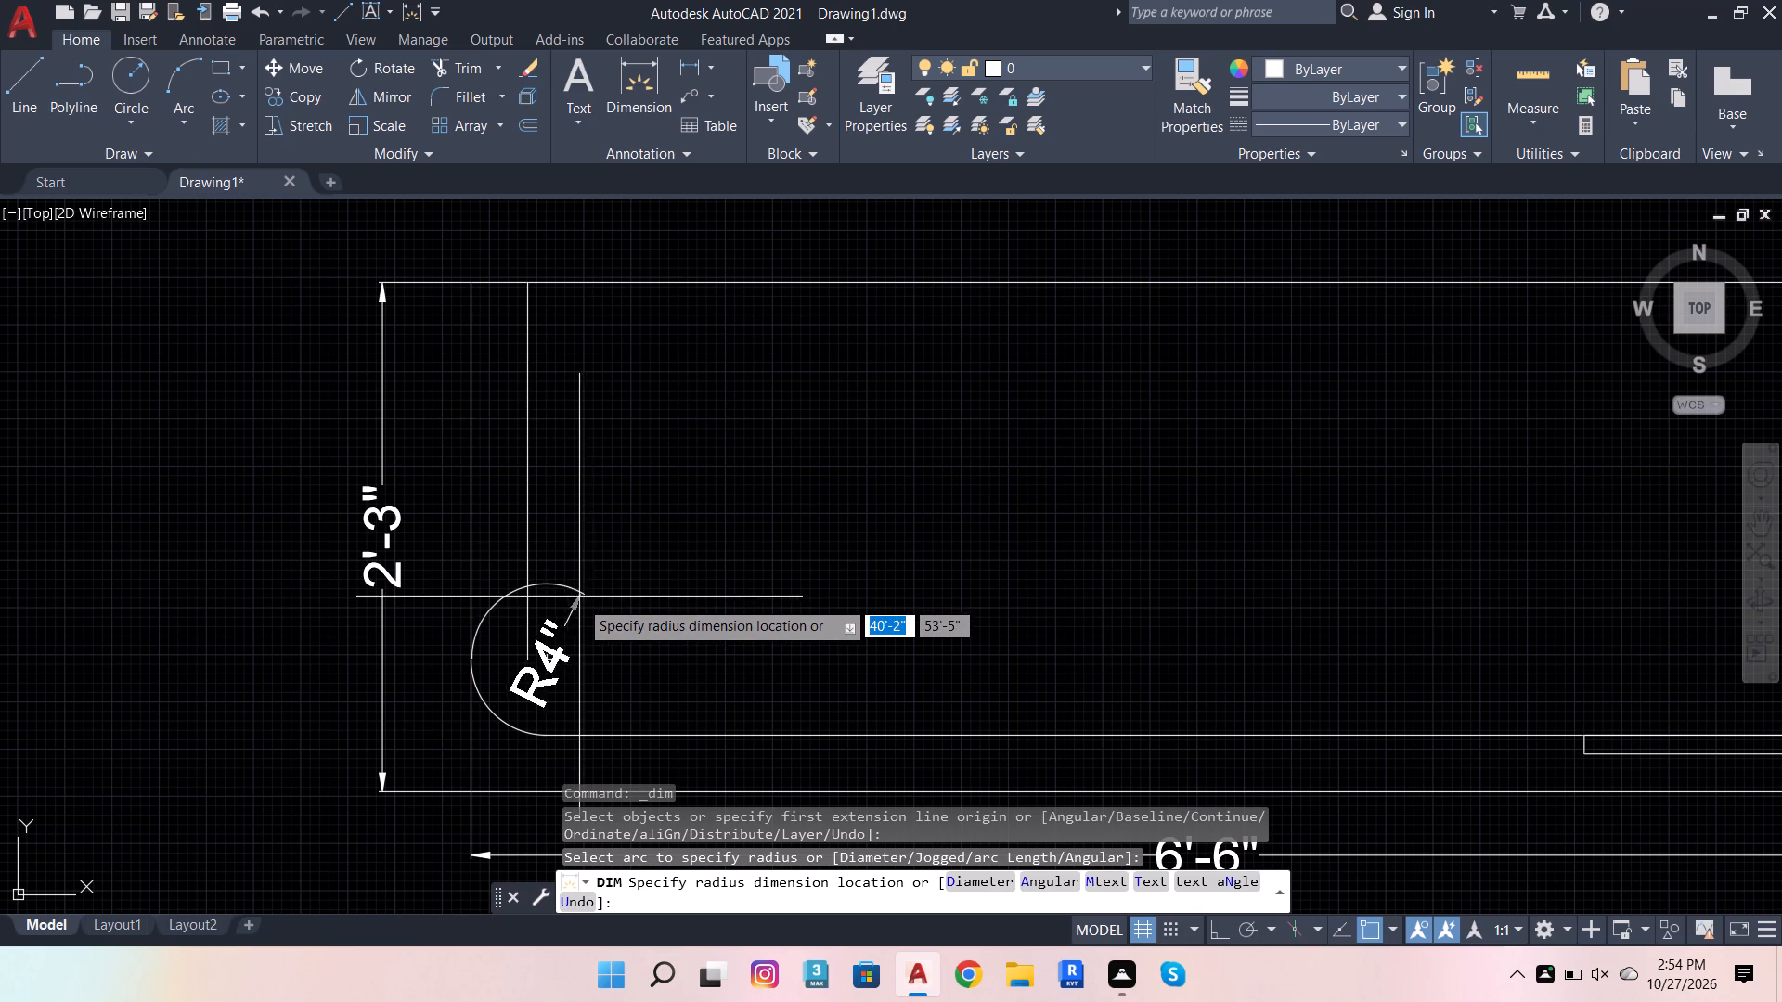
pyautogui.moveTo(581, 601); pyautogui.dragTo(578, 616)
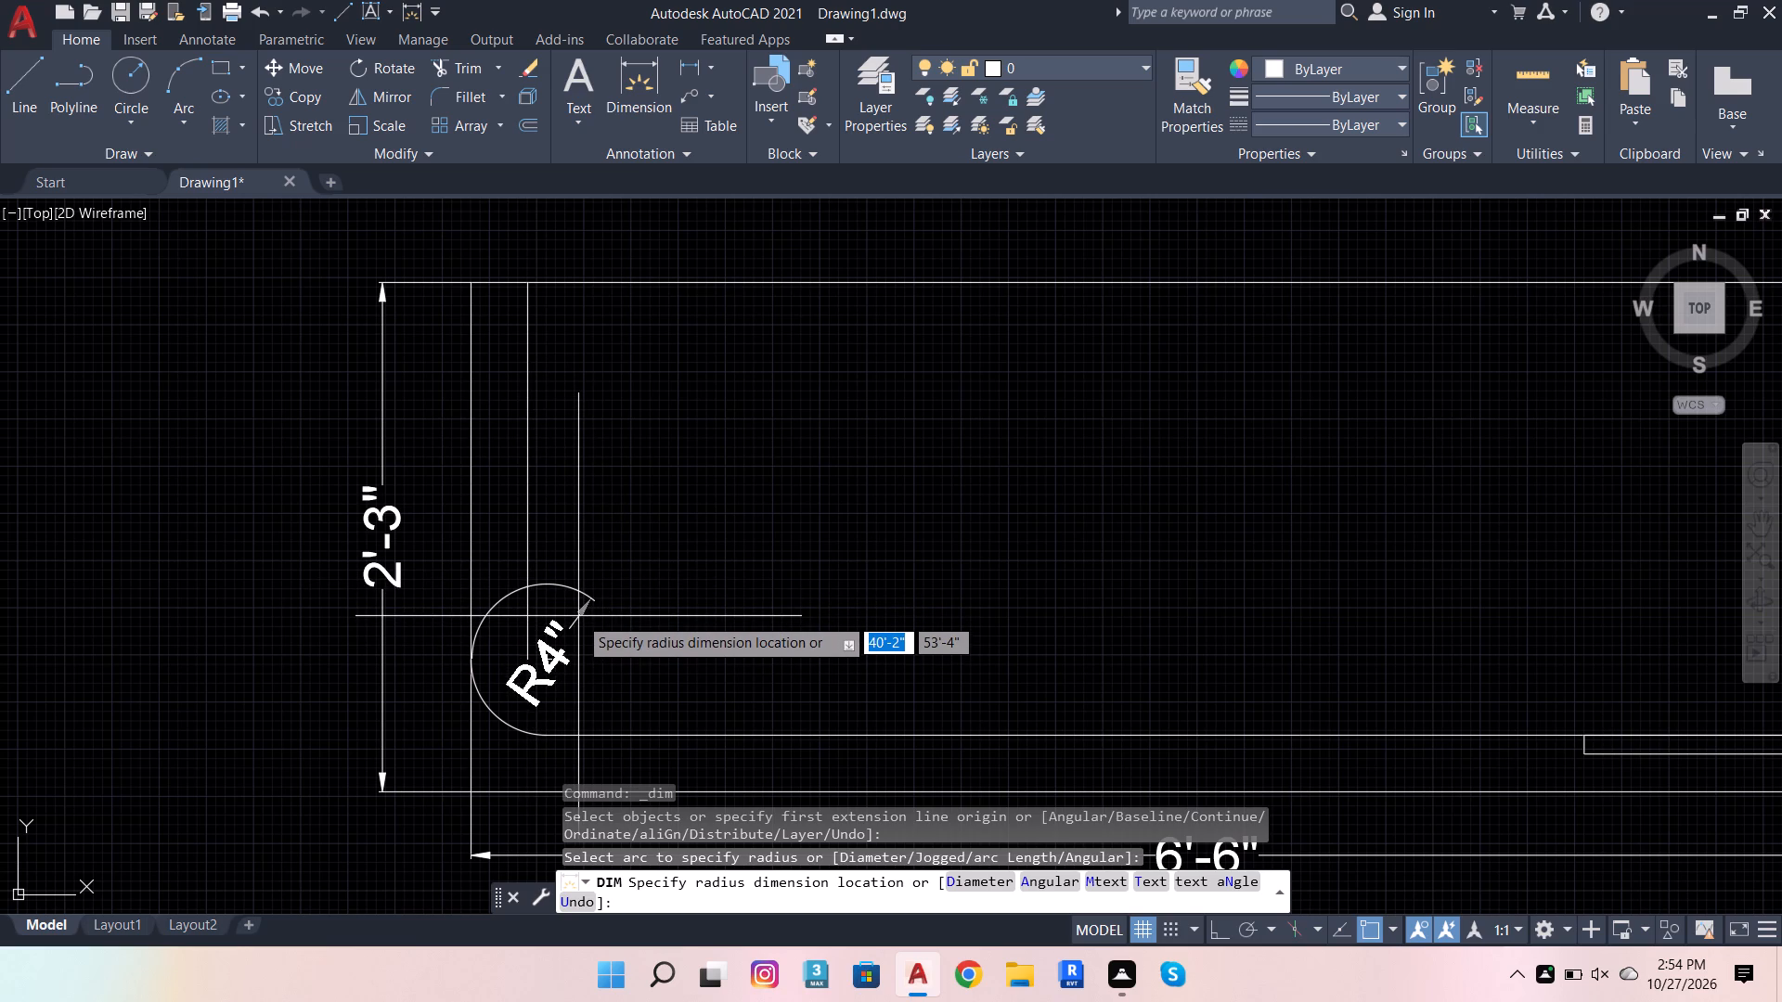
pyautogui.click(578, 616)
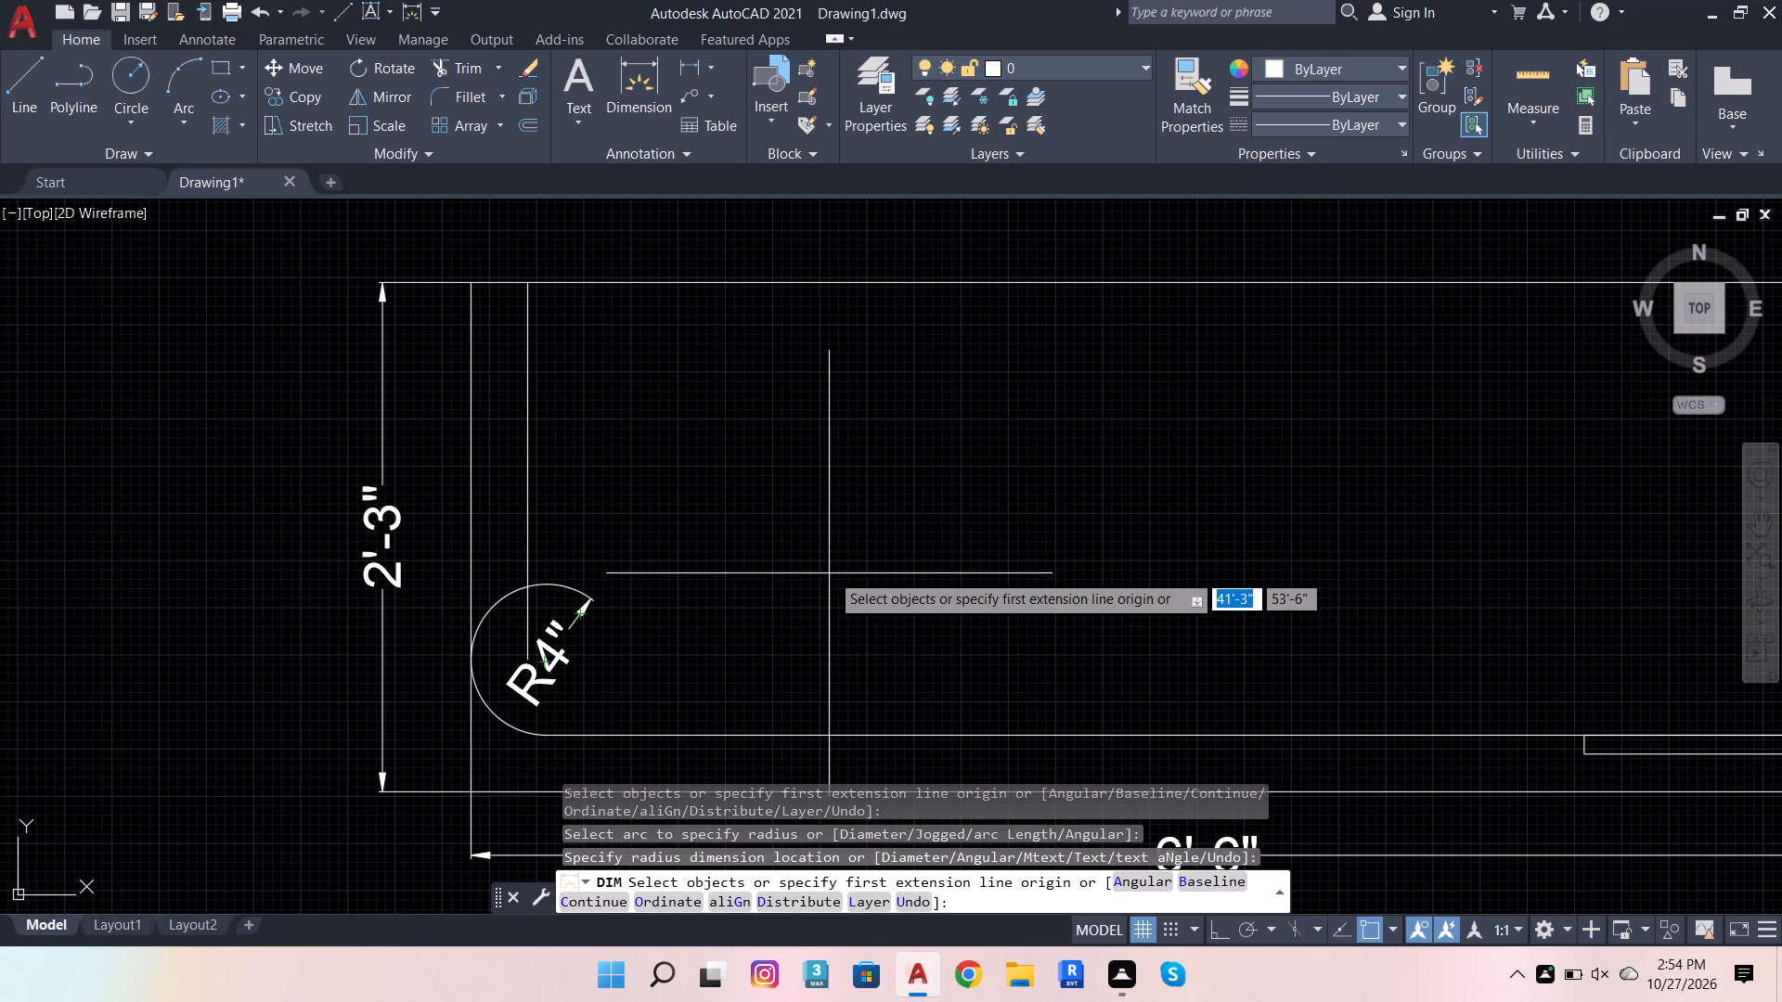
pyautogui.press('Escape')
pyautogui.press('Escape')
pyautogui.press('Escape')
pyautogui.press('Escape')
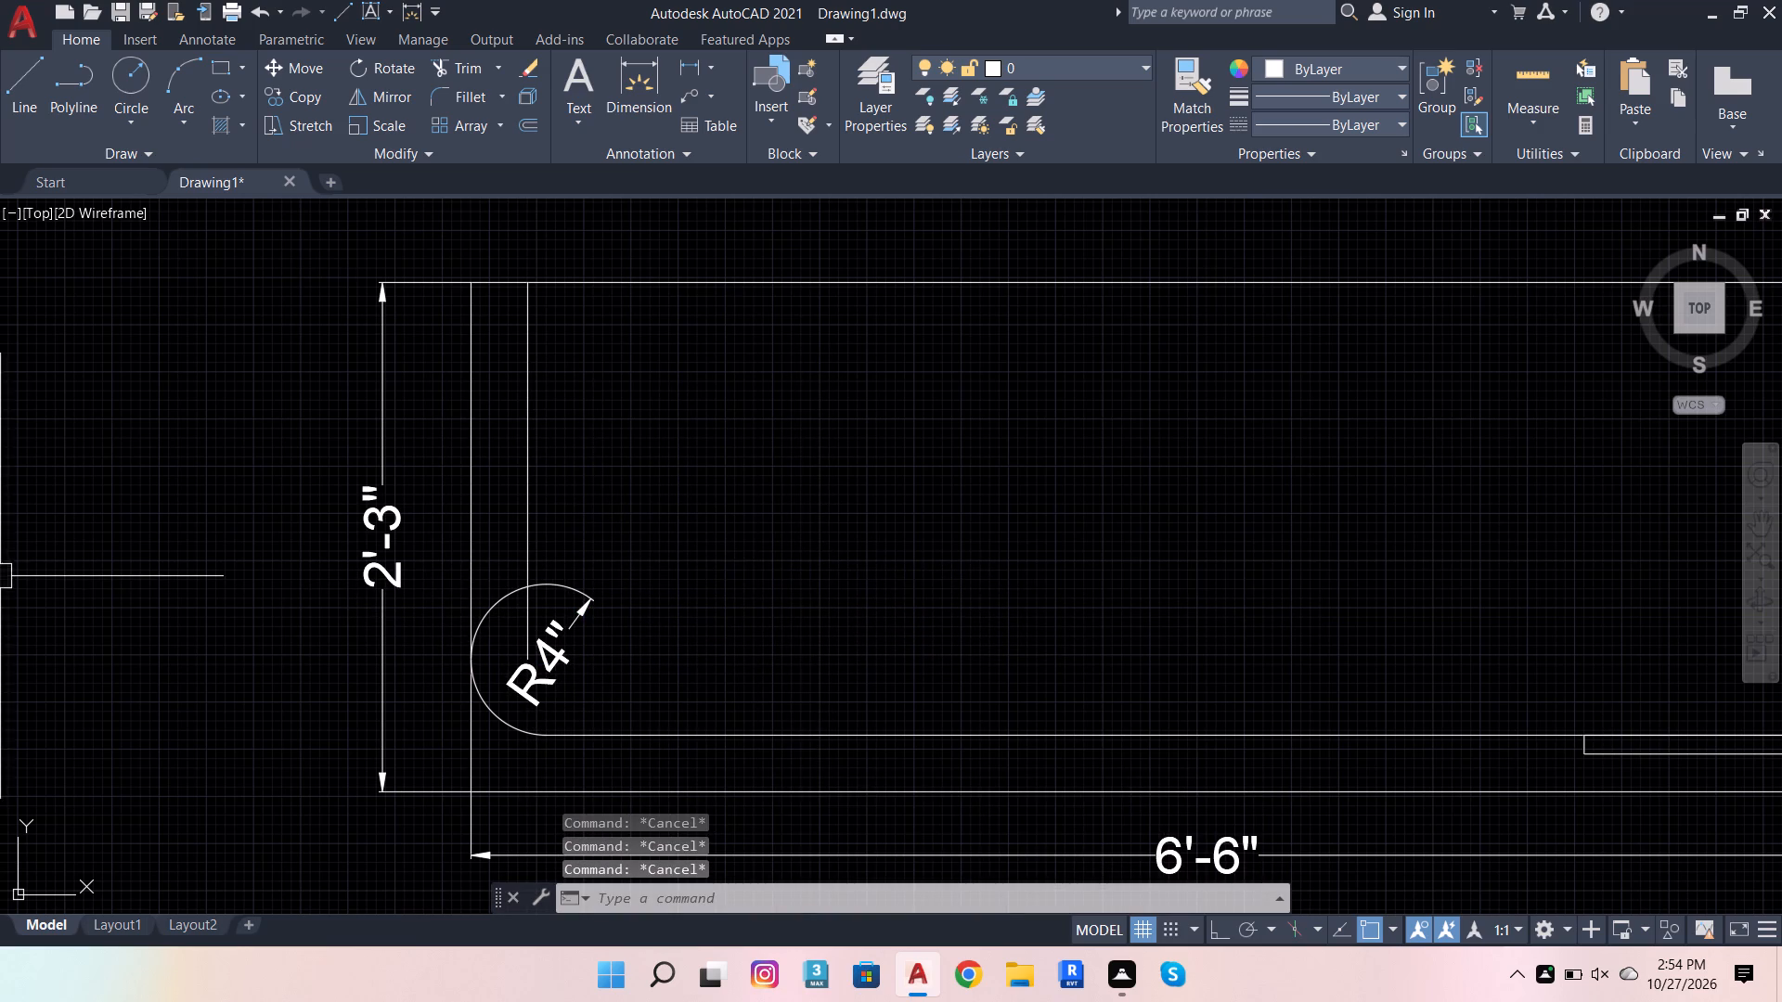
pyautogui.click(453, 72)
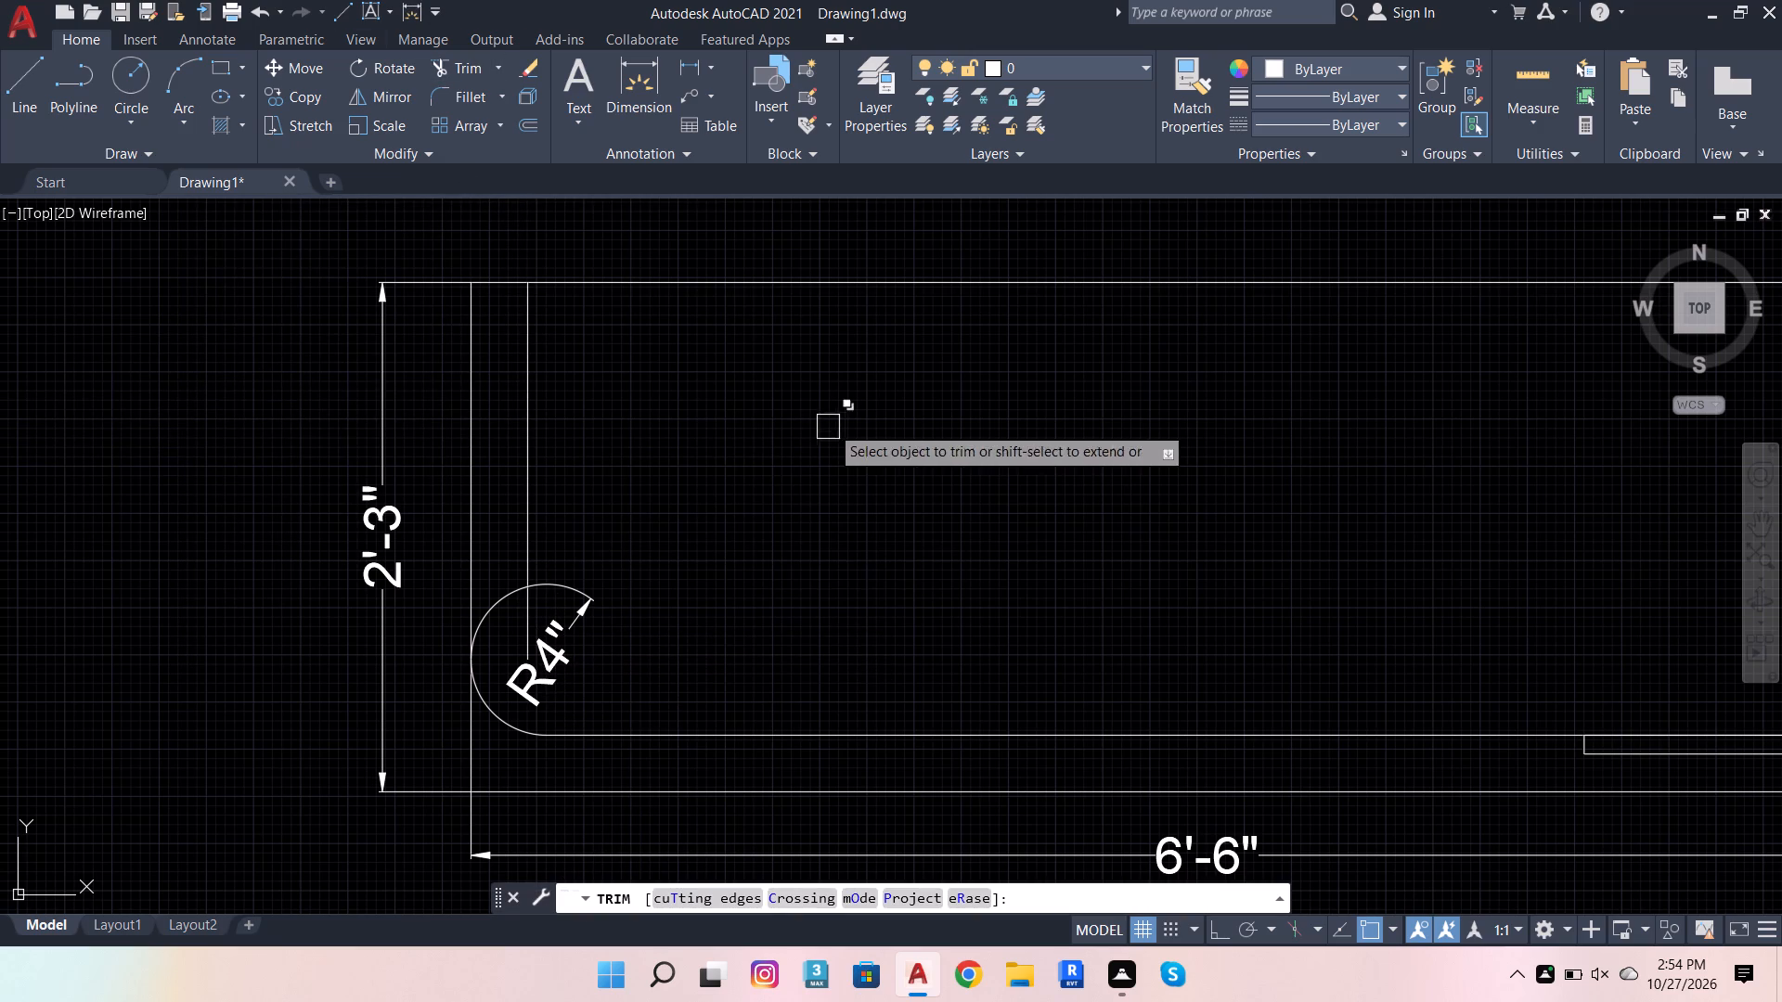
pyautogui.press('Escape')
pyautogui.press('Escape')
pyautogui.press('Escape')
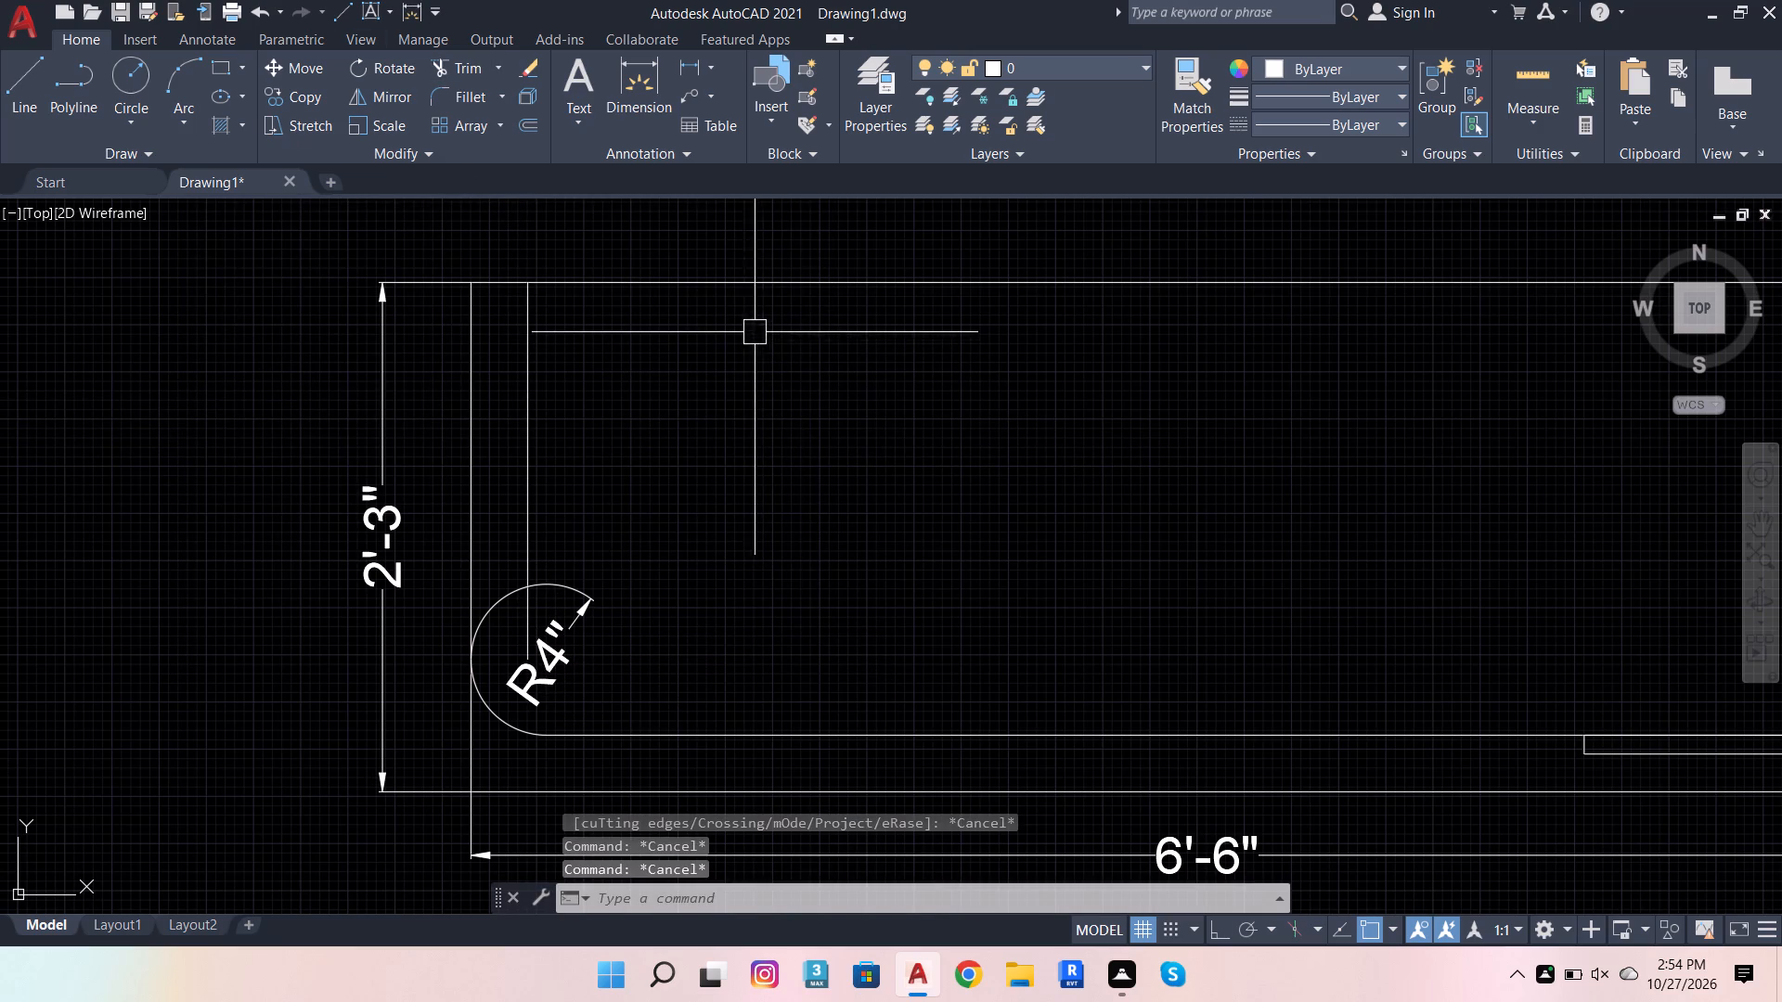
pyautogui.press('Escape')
# Draw a three-point arc over the radius dimension's curve, from its arrow tip through the fillet's lower end to just above the inner horizontal line.
pyautogui.click(183, 74)
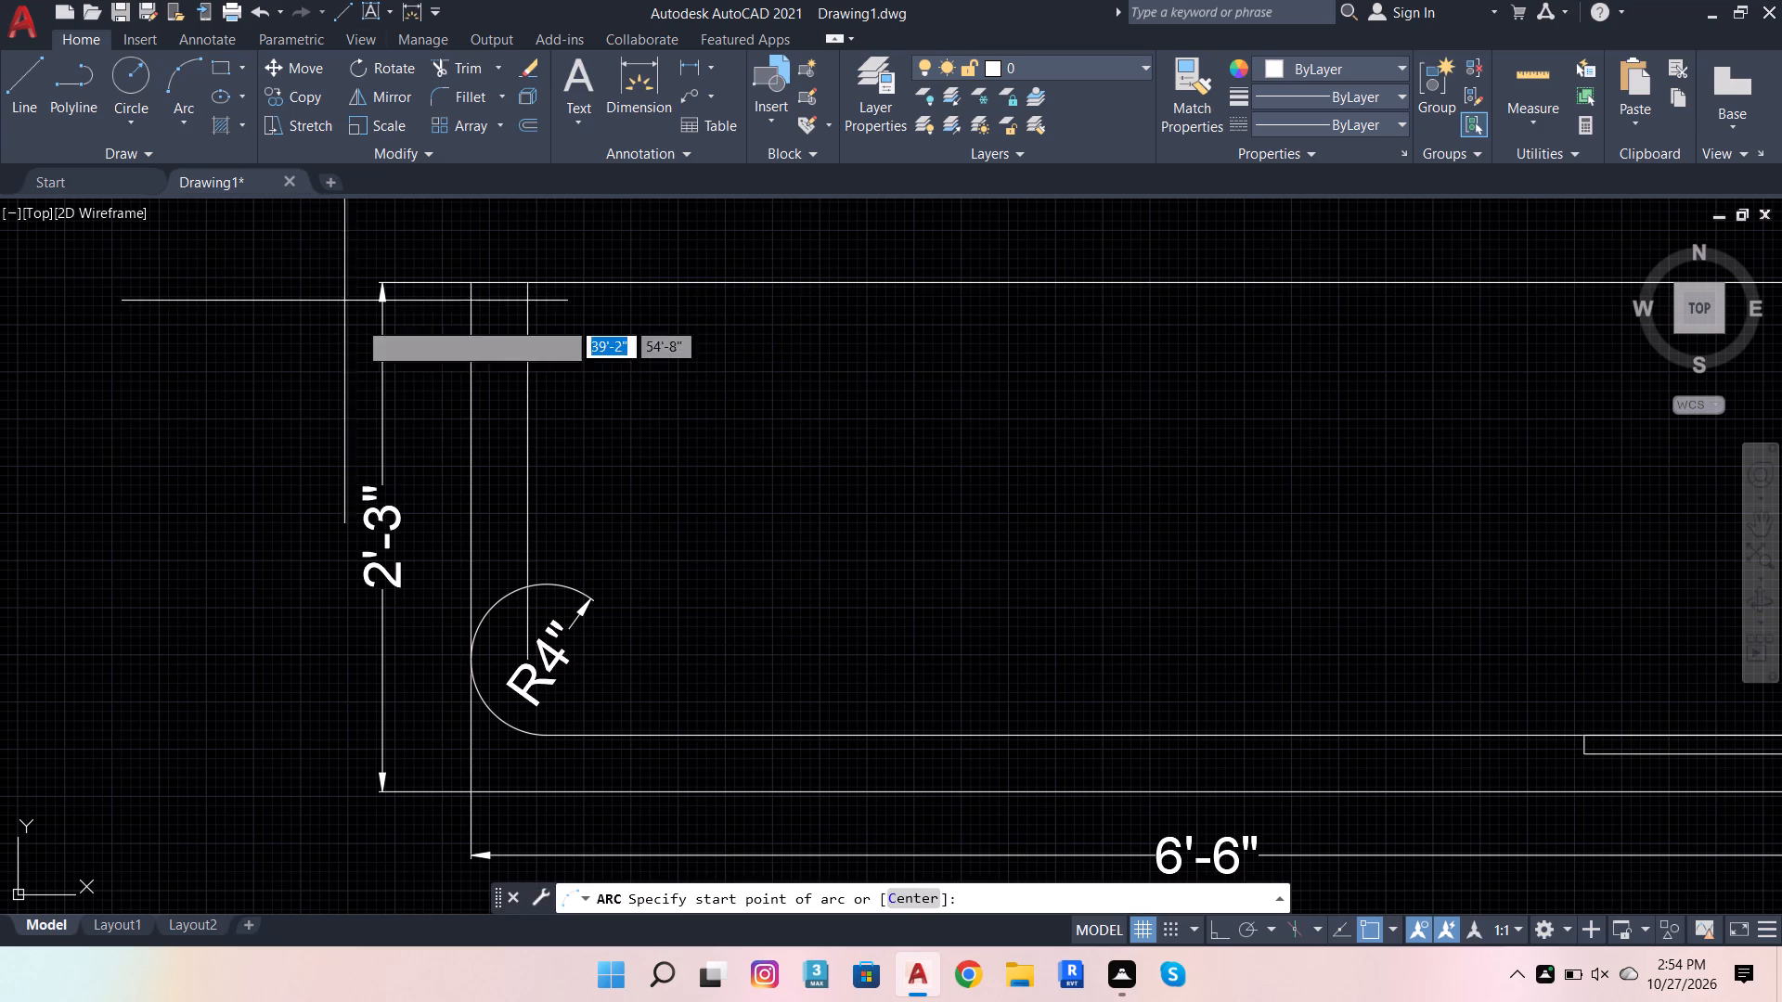
pyautogui.click(595, 598)
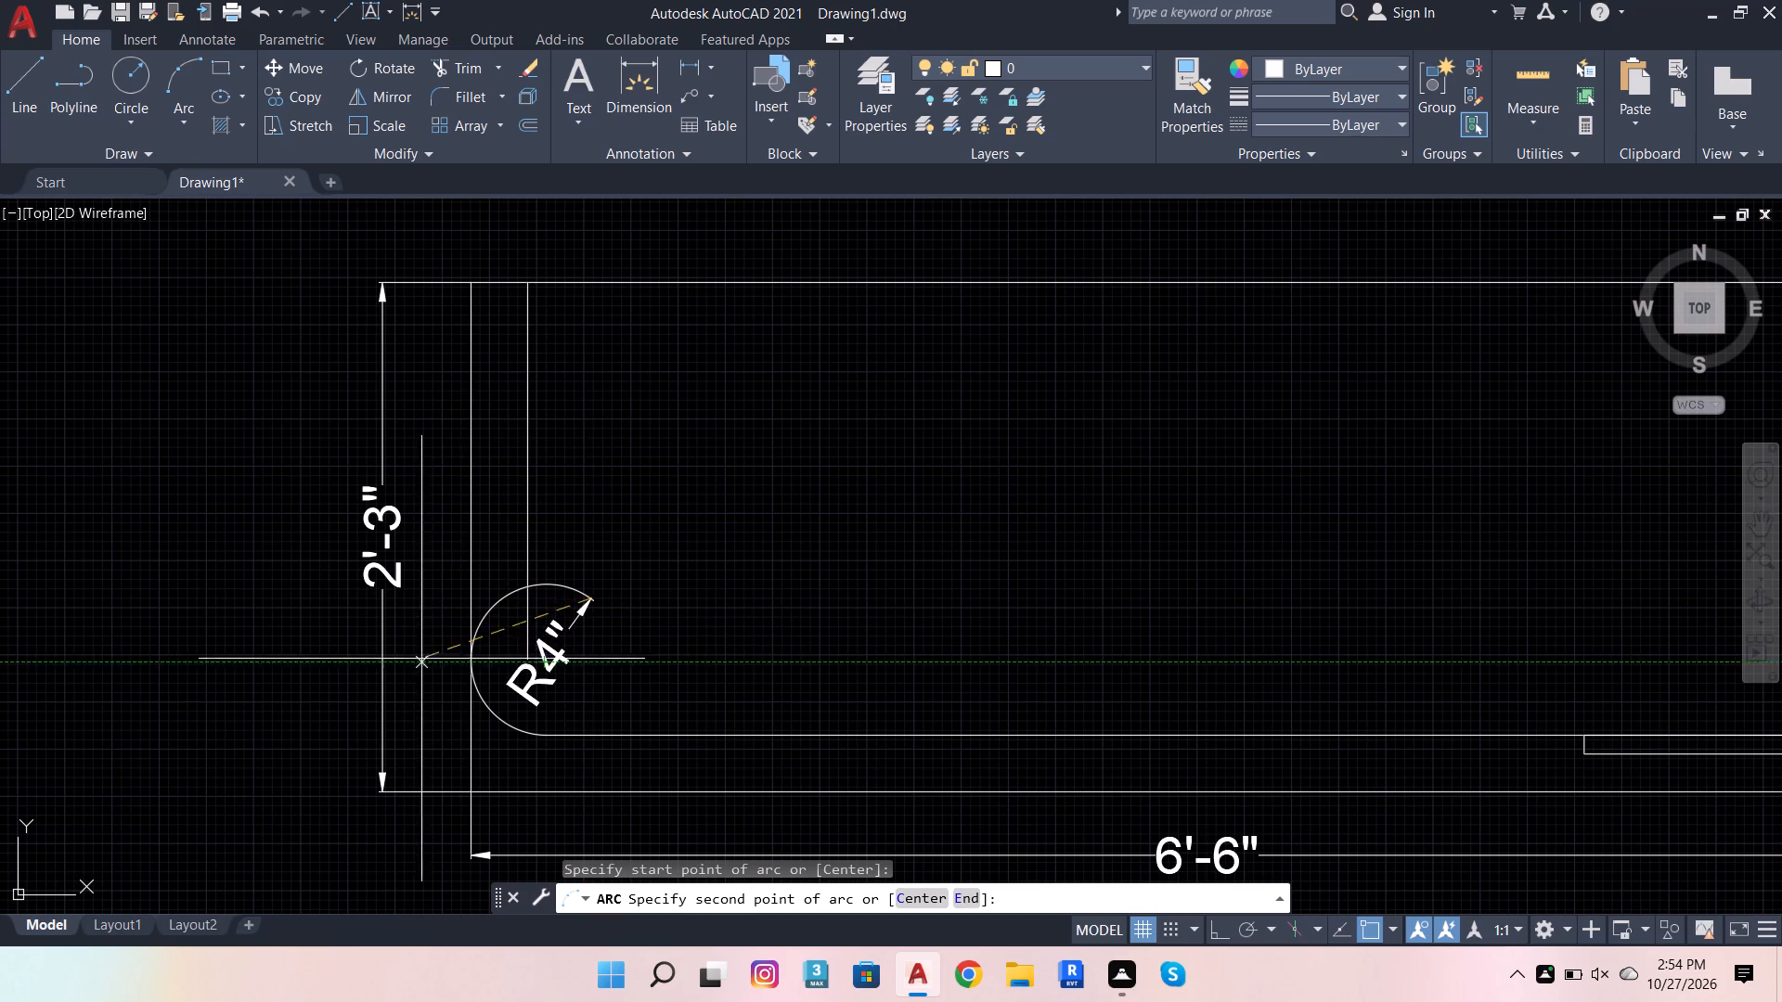
pyautogui.click(554, 730)
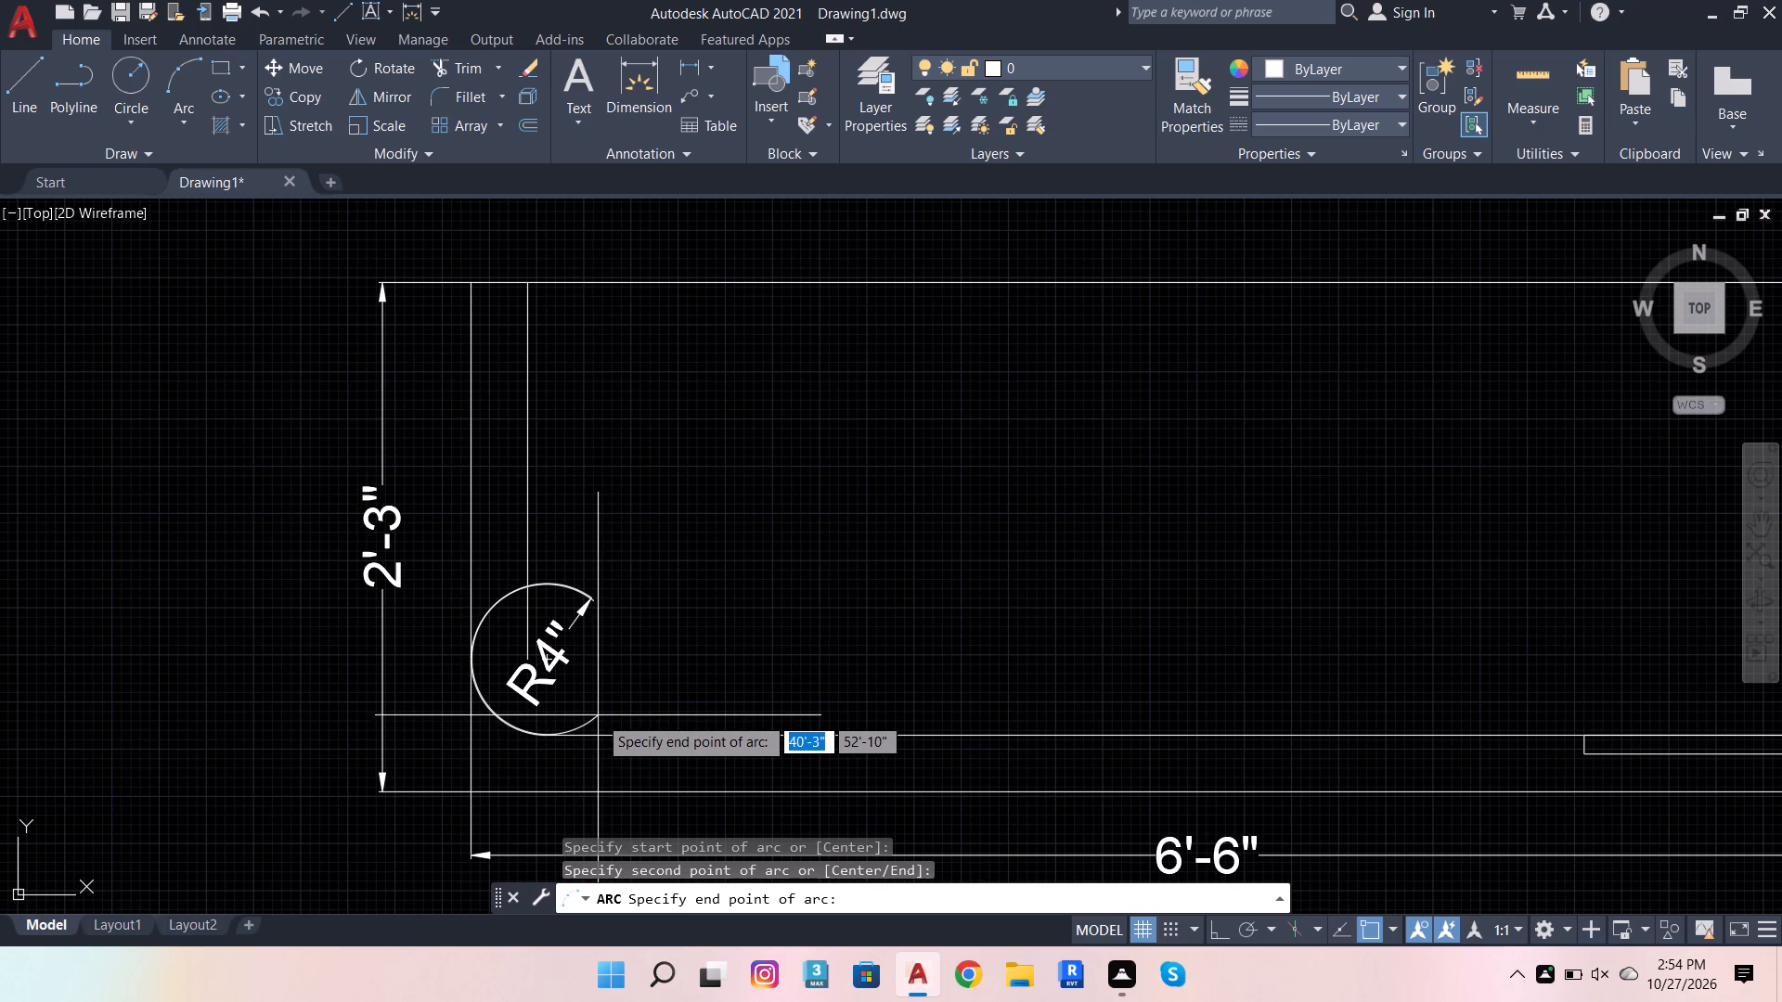
pyautogui.click(599, 715)
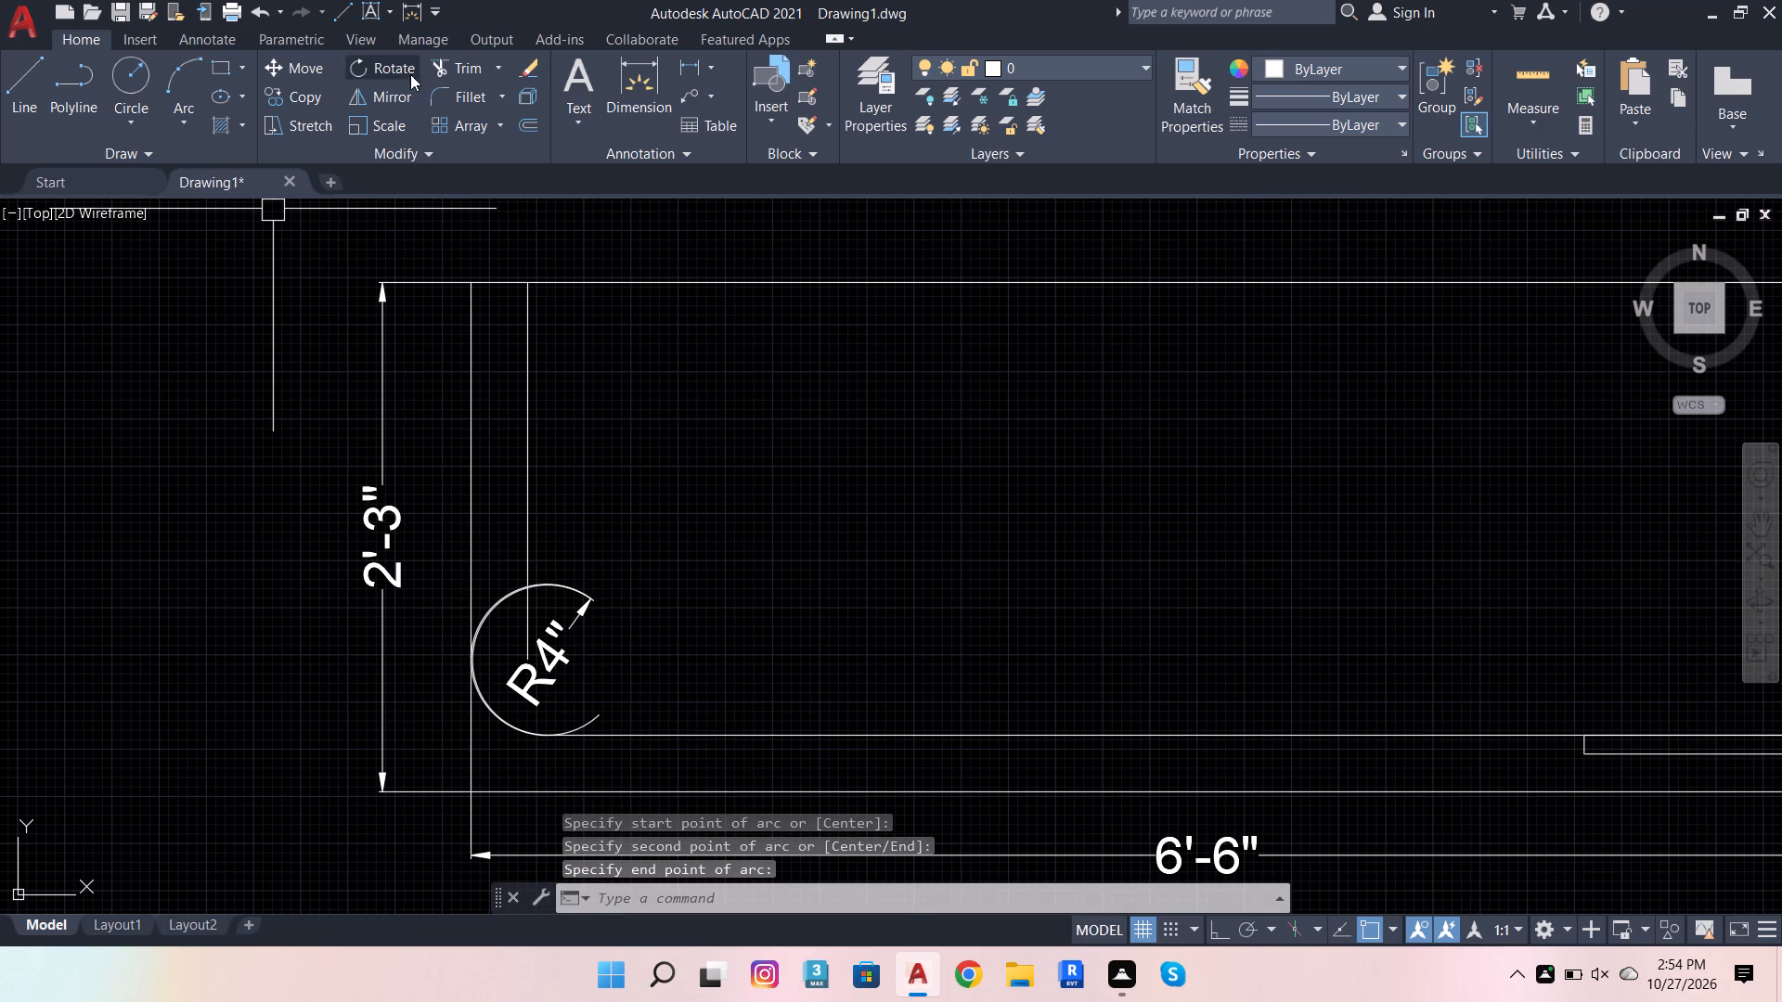
# Trim the arc's tail beyond the fillet's lower end and the part of the inner vertical line inside the arc.
pyautogui.click(471, 68)
pyautogui.scroll(2, 635, 805)
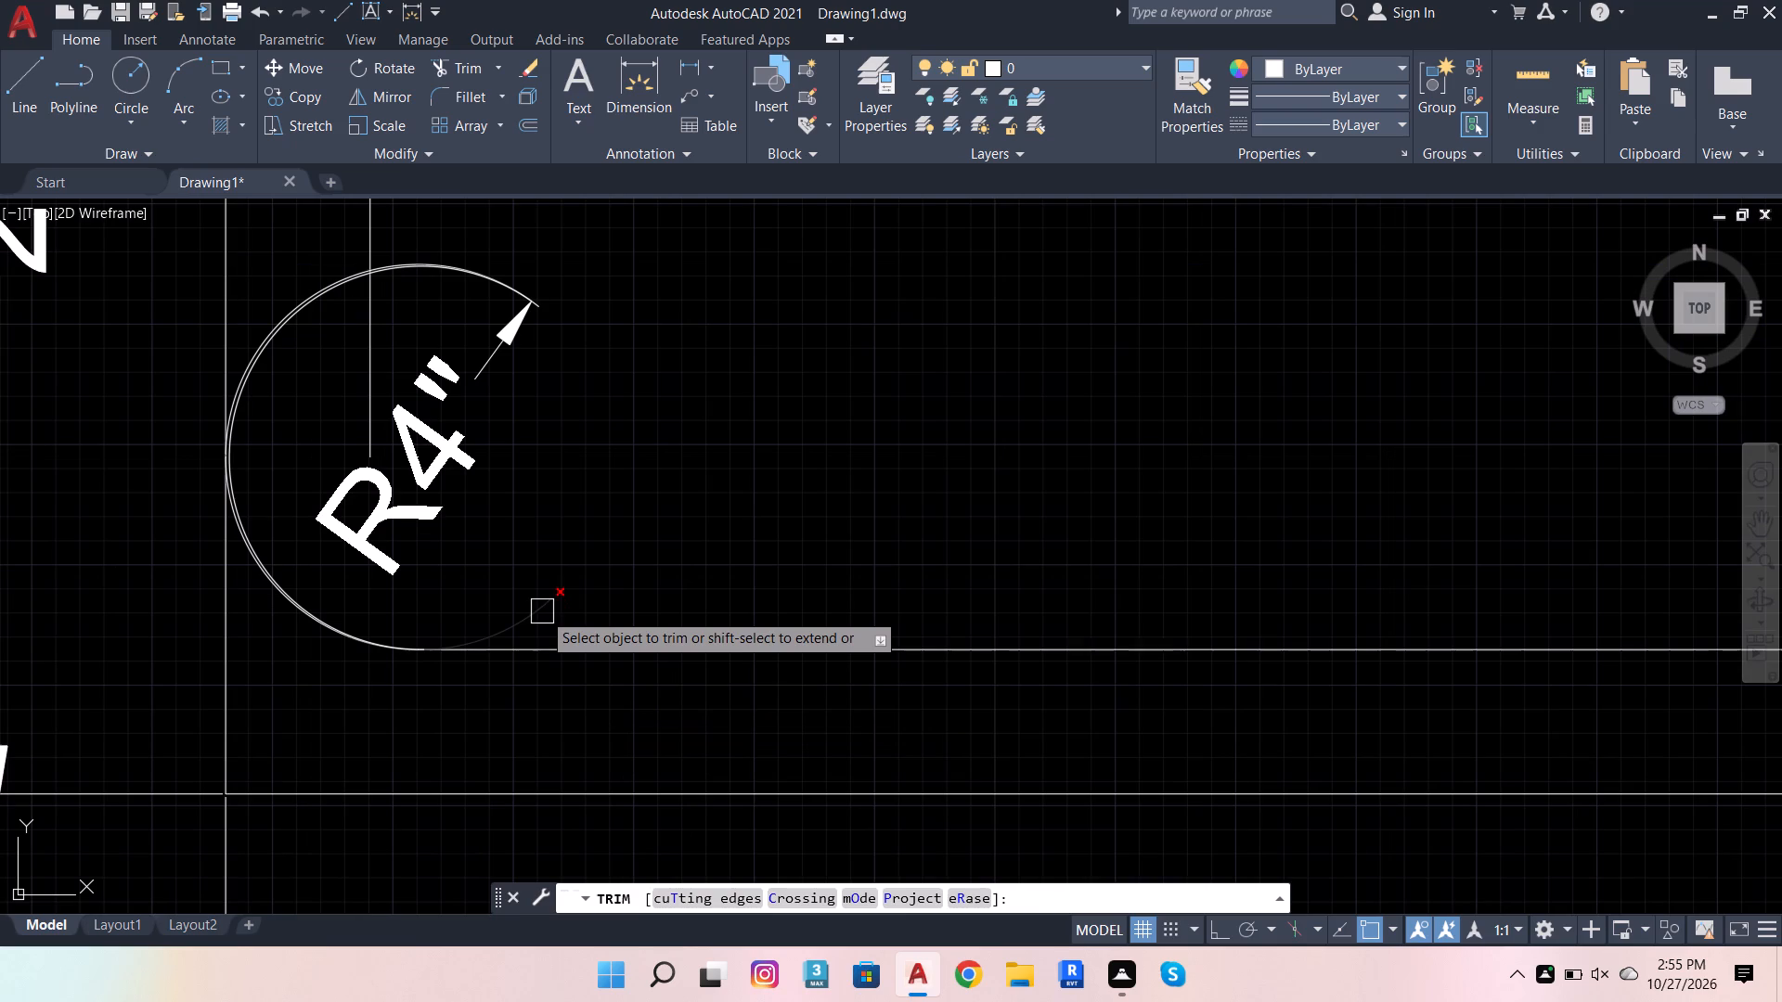
pyautogui.click(542, 612)
pyautogui.scroll(-2, 612, 608)
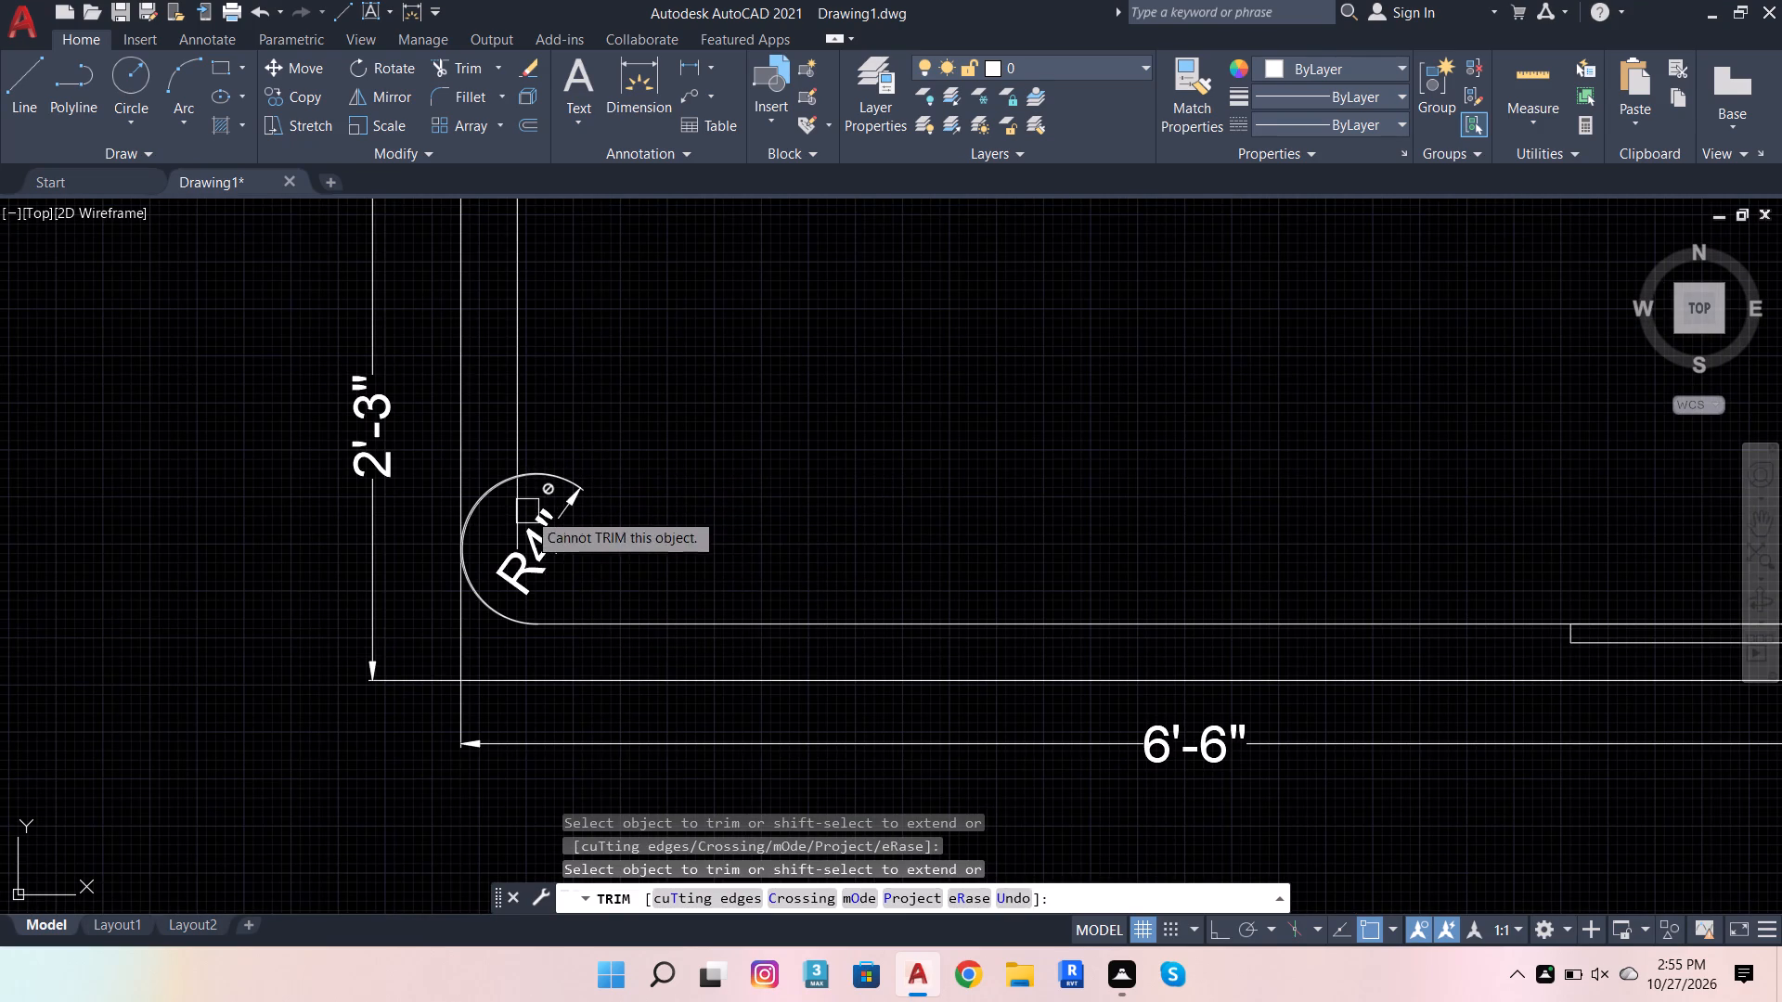
pyautogui.click(521, 510)
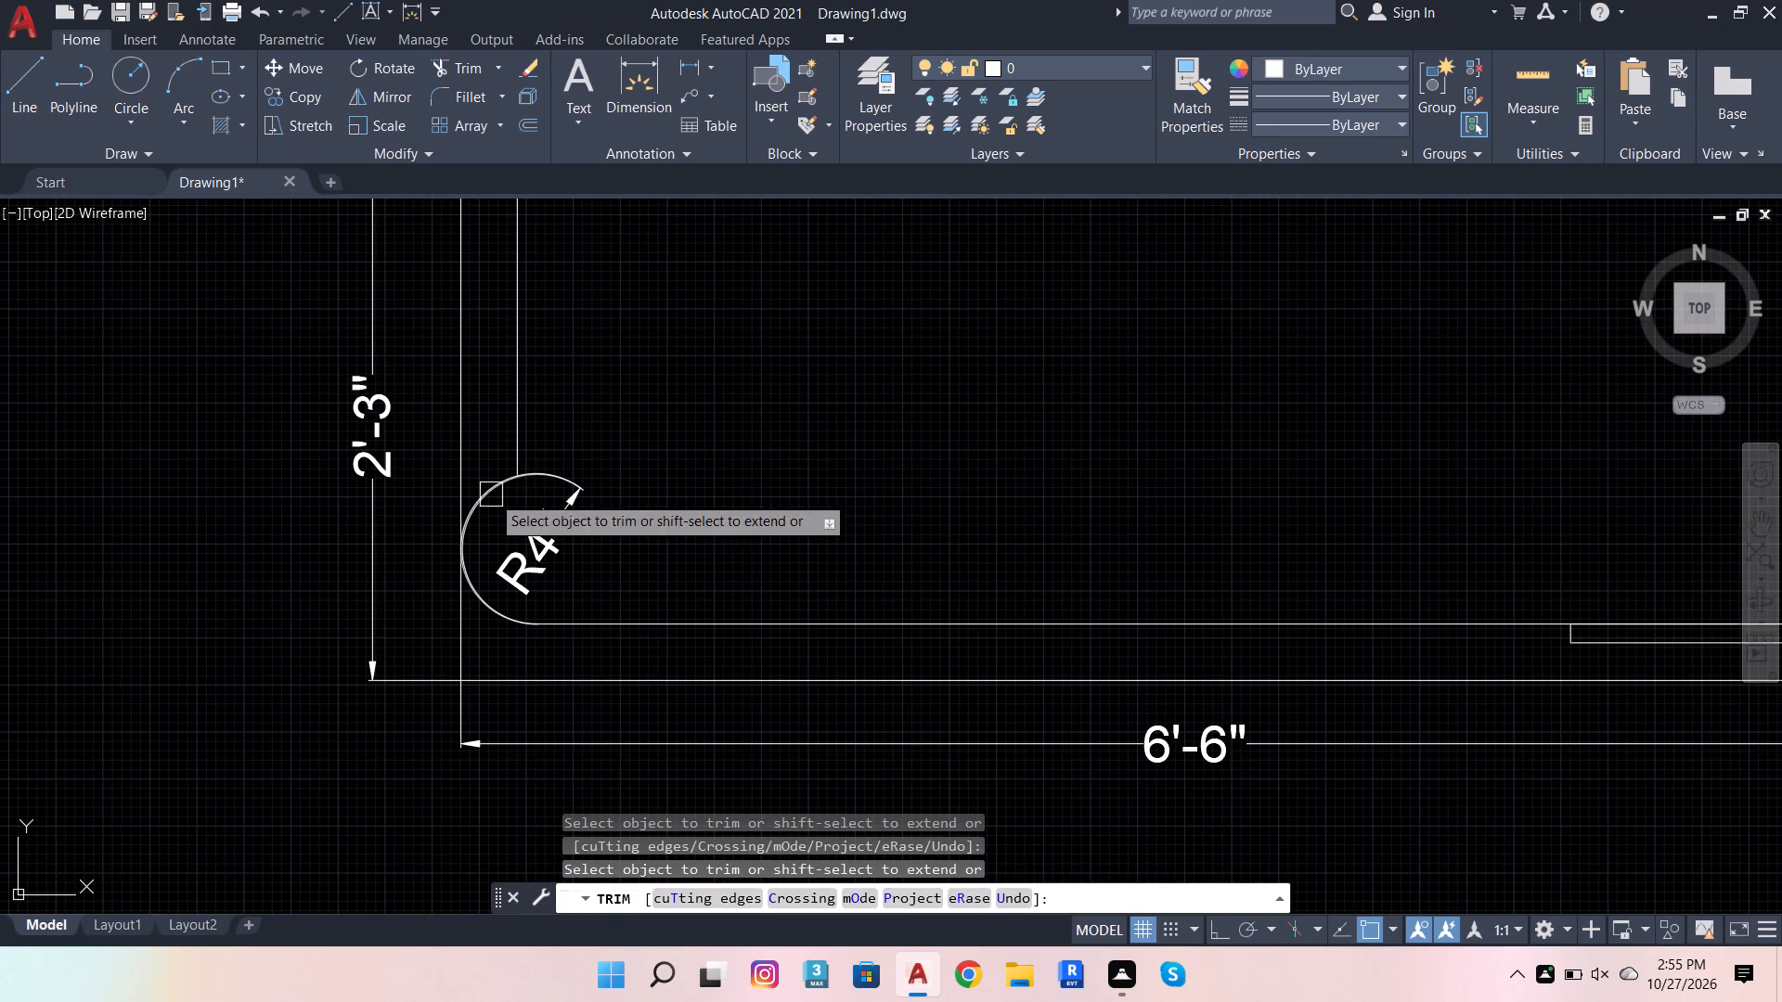
pyautogui.scroll(4, 436, 494)
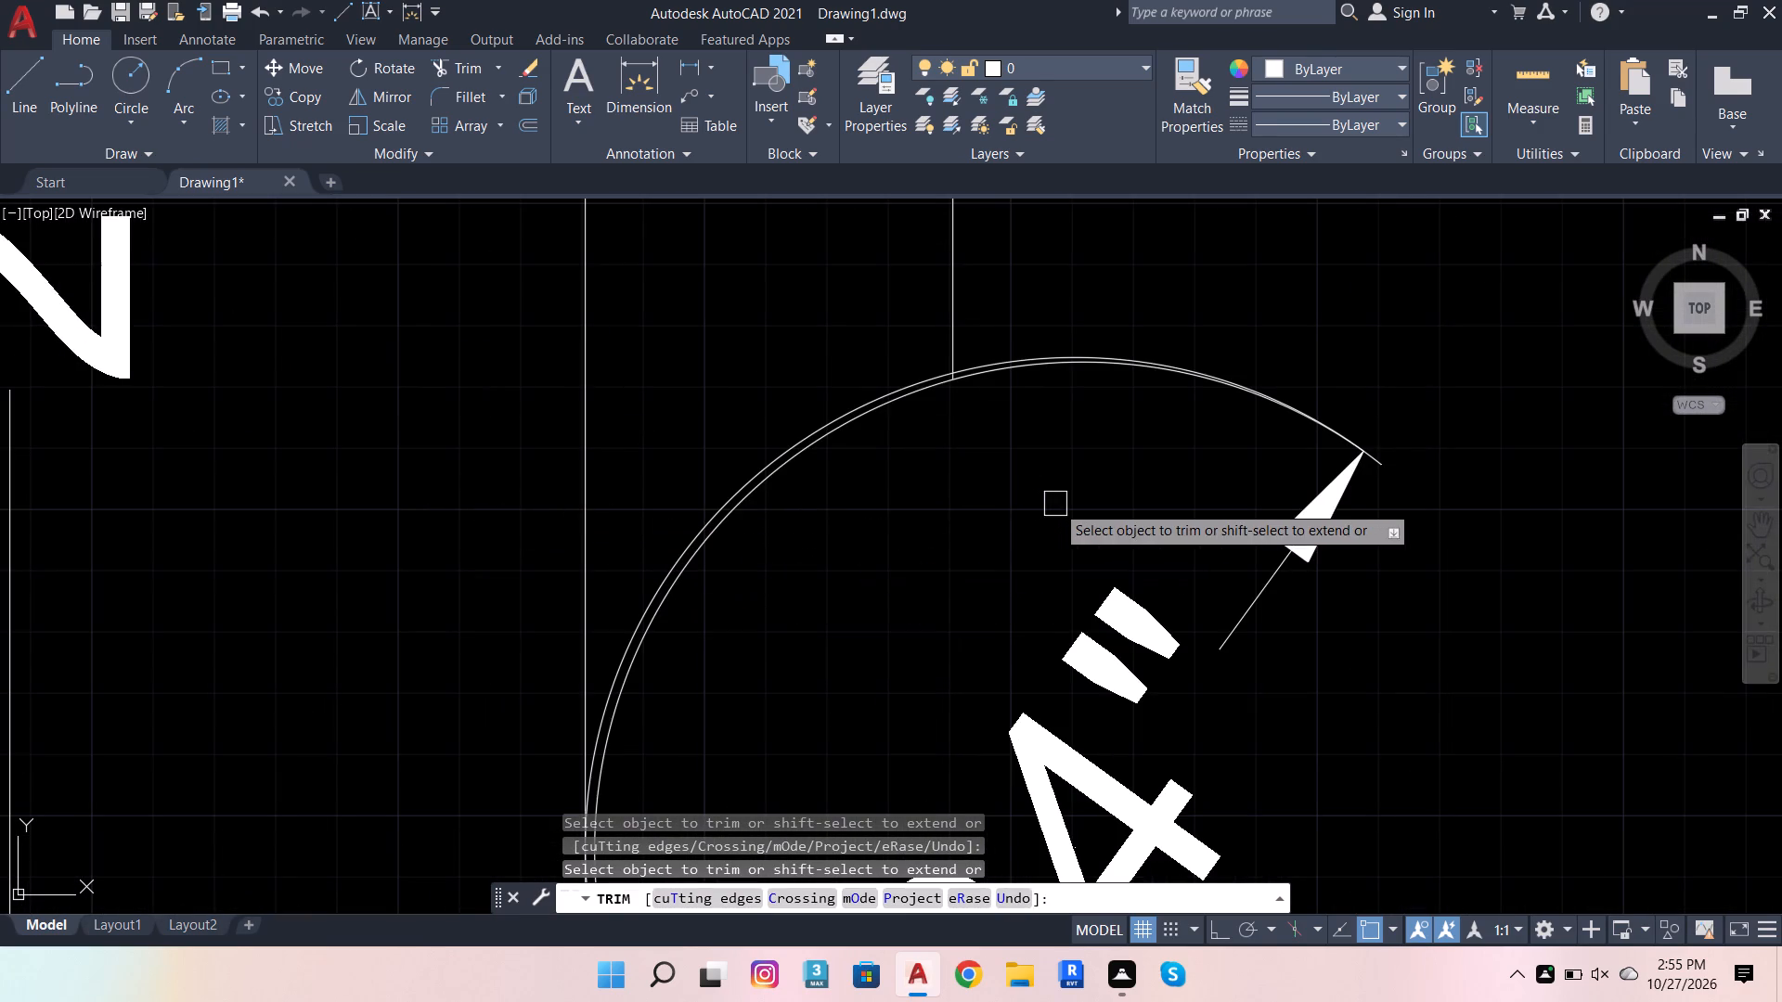
# Start a line in the empty space below the plan's lower left corner, with Ortho mode on.
pyautogui.scroll(-3, 1061, 504)
pyautogui.scroll(-4, 463, 474)
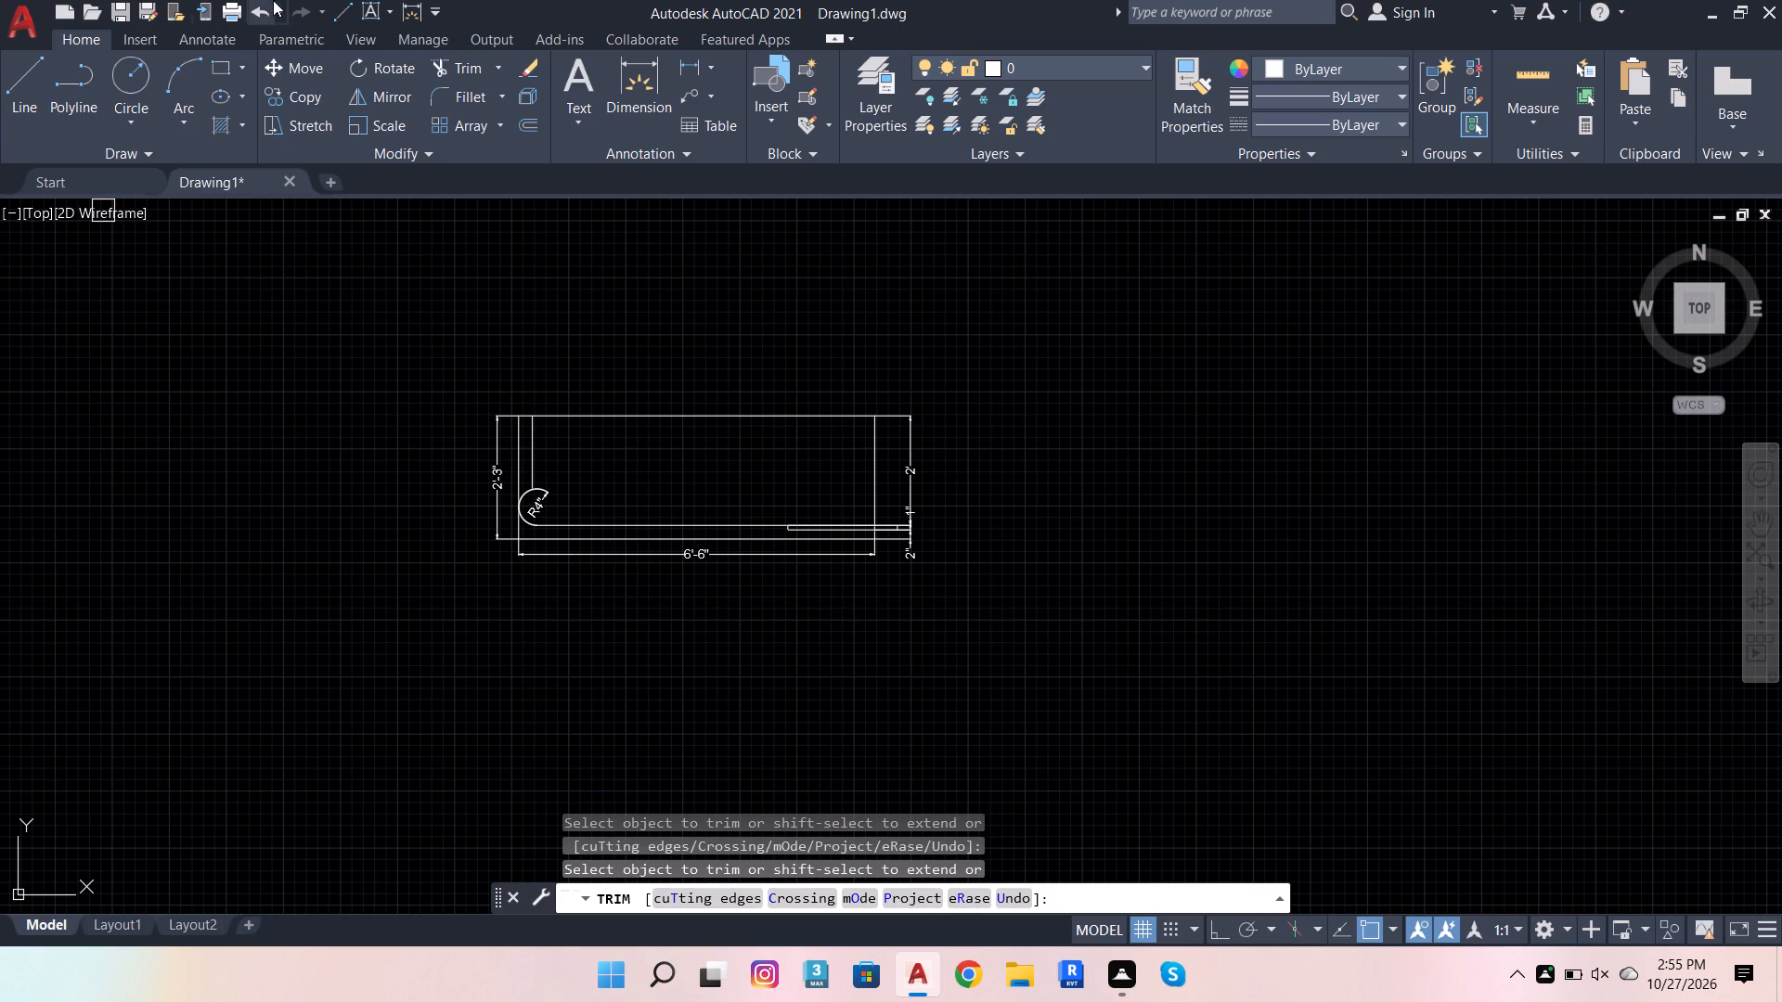
pyautogui.click(6, 96)
pyautogui.scroll(-2, 395, 452)
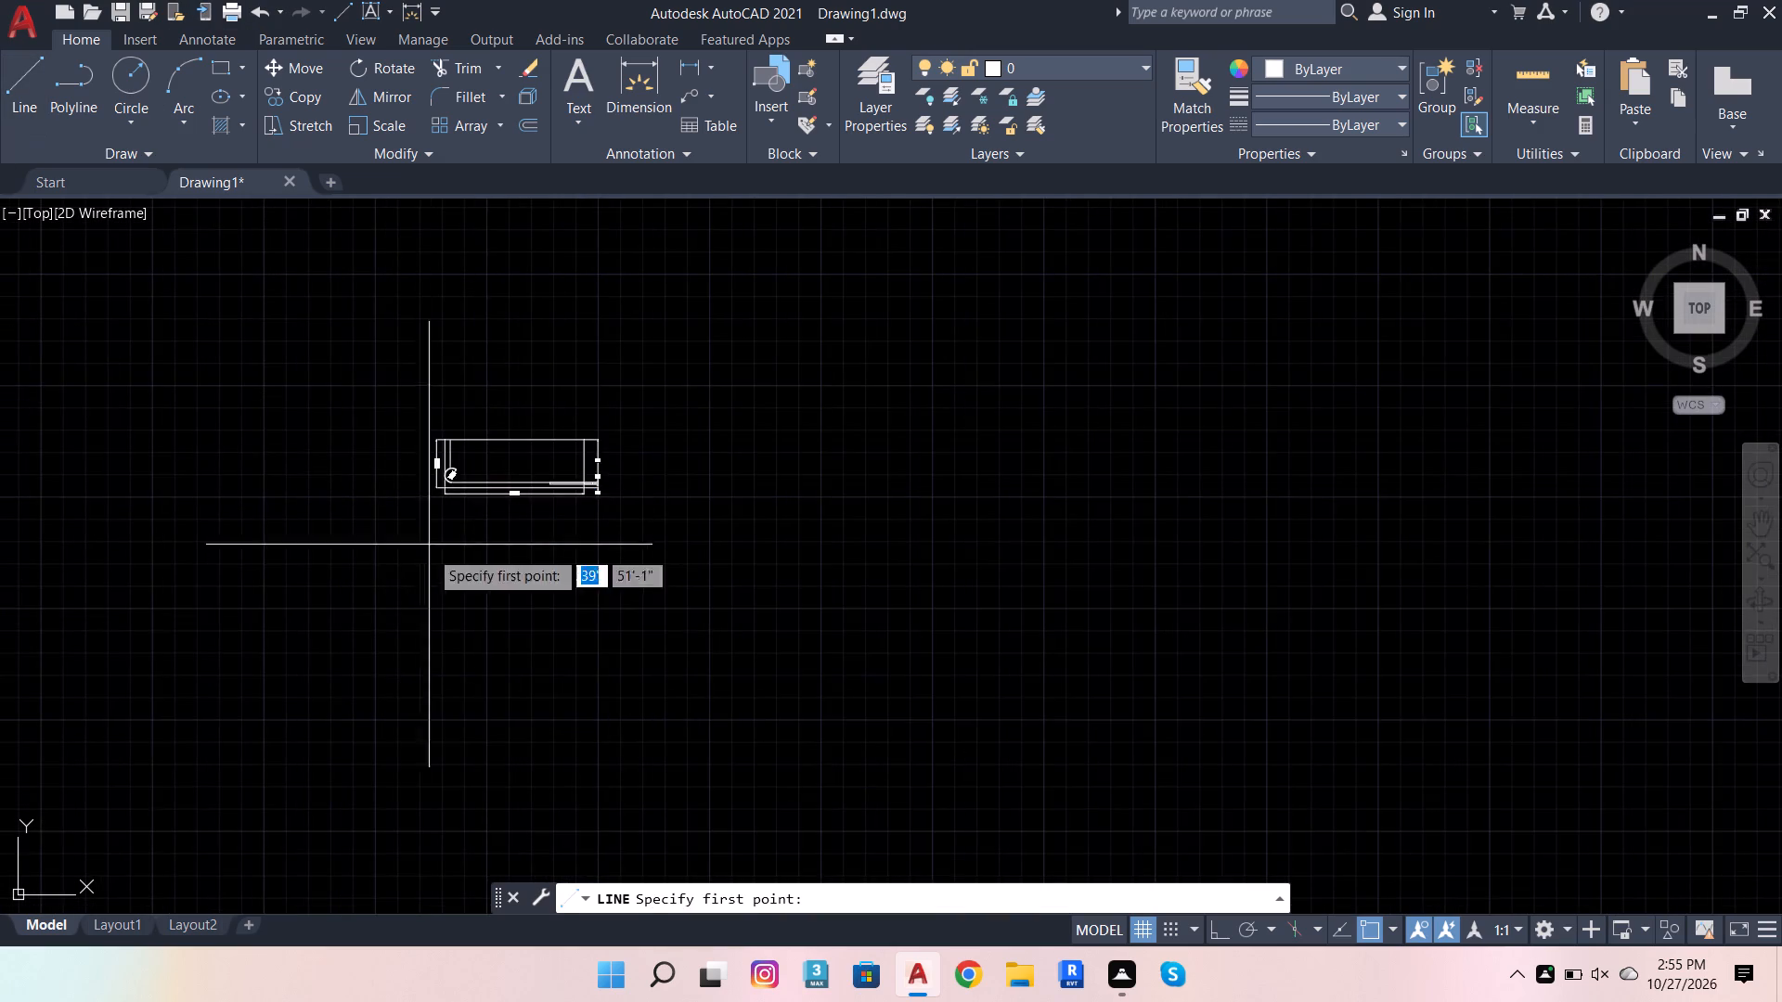
pyautogui.scroll(1, 449, 610)
pyautogui.click(471, 667)
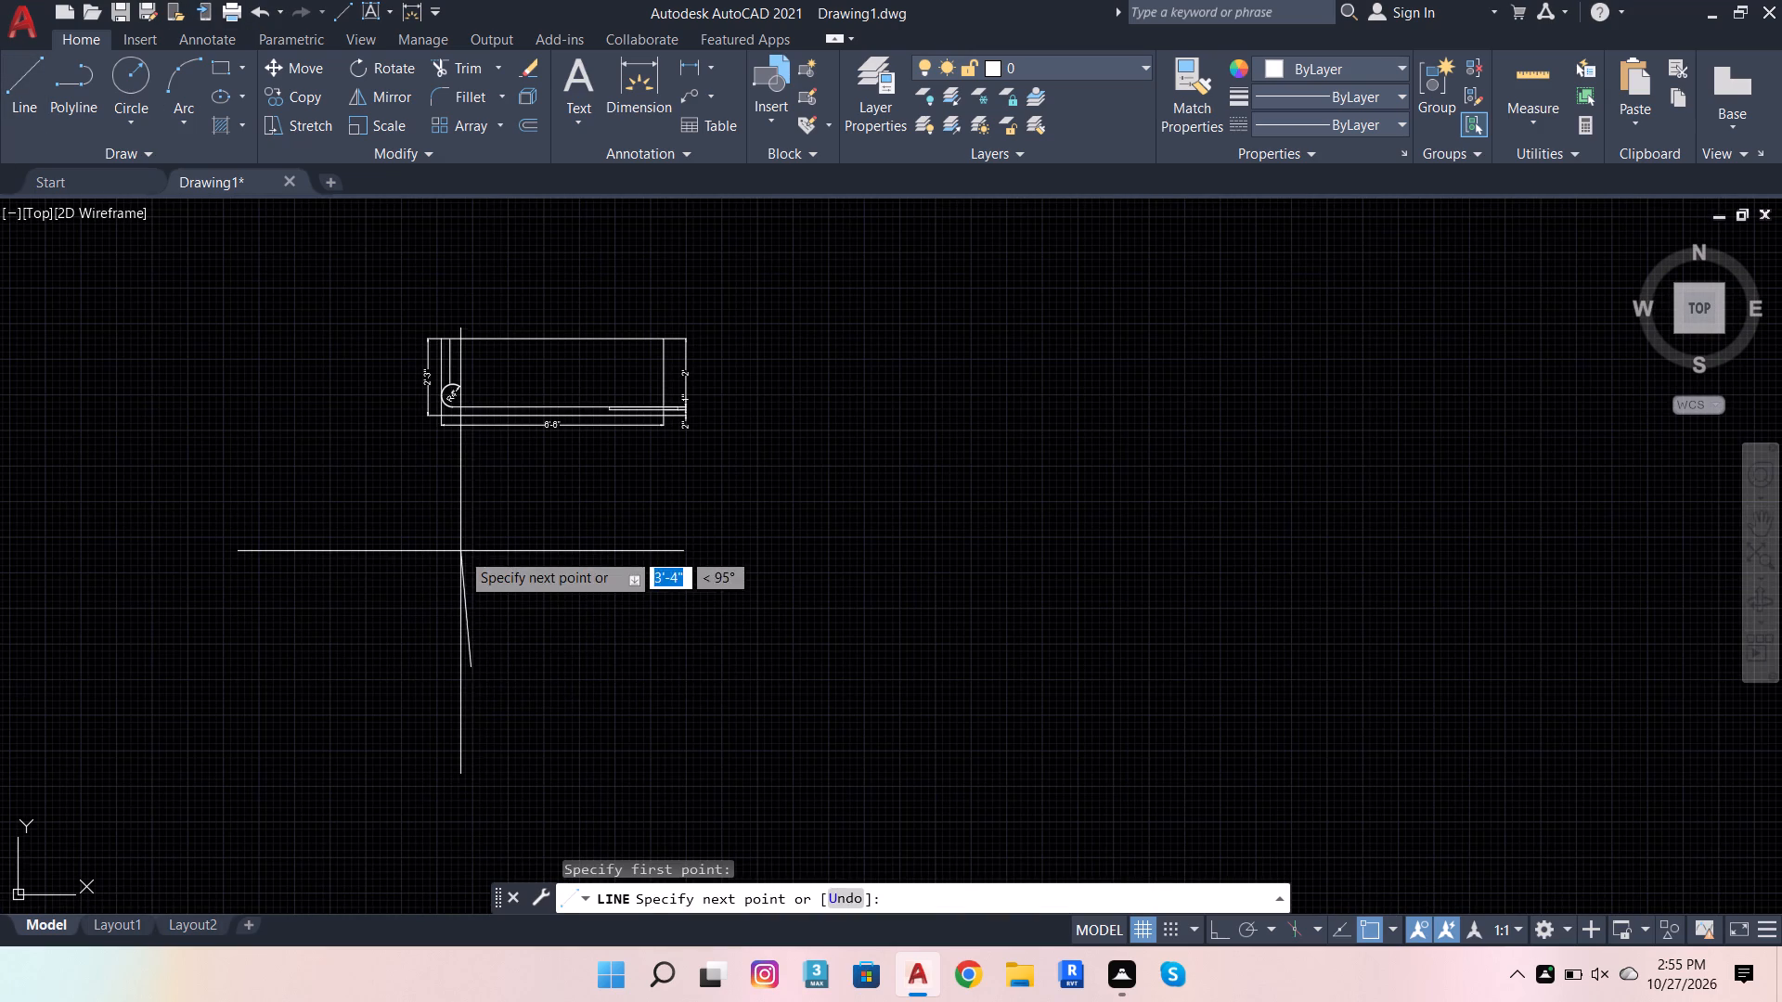
pyautogui.click(1217, 920)
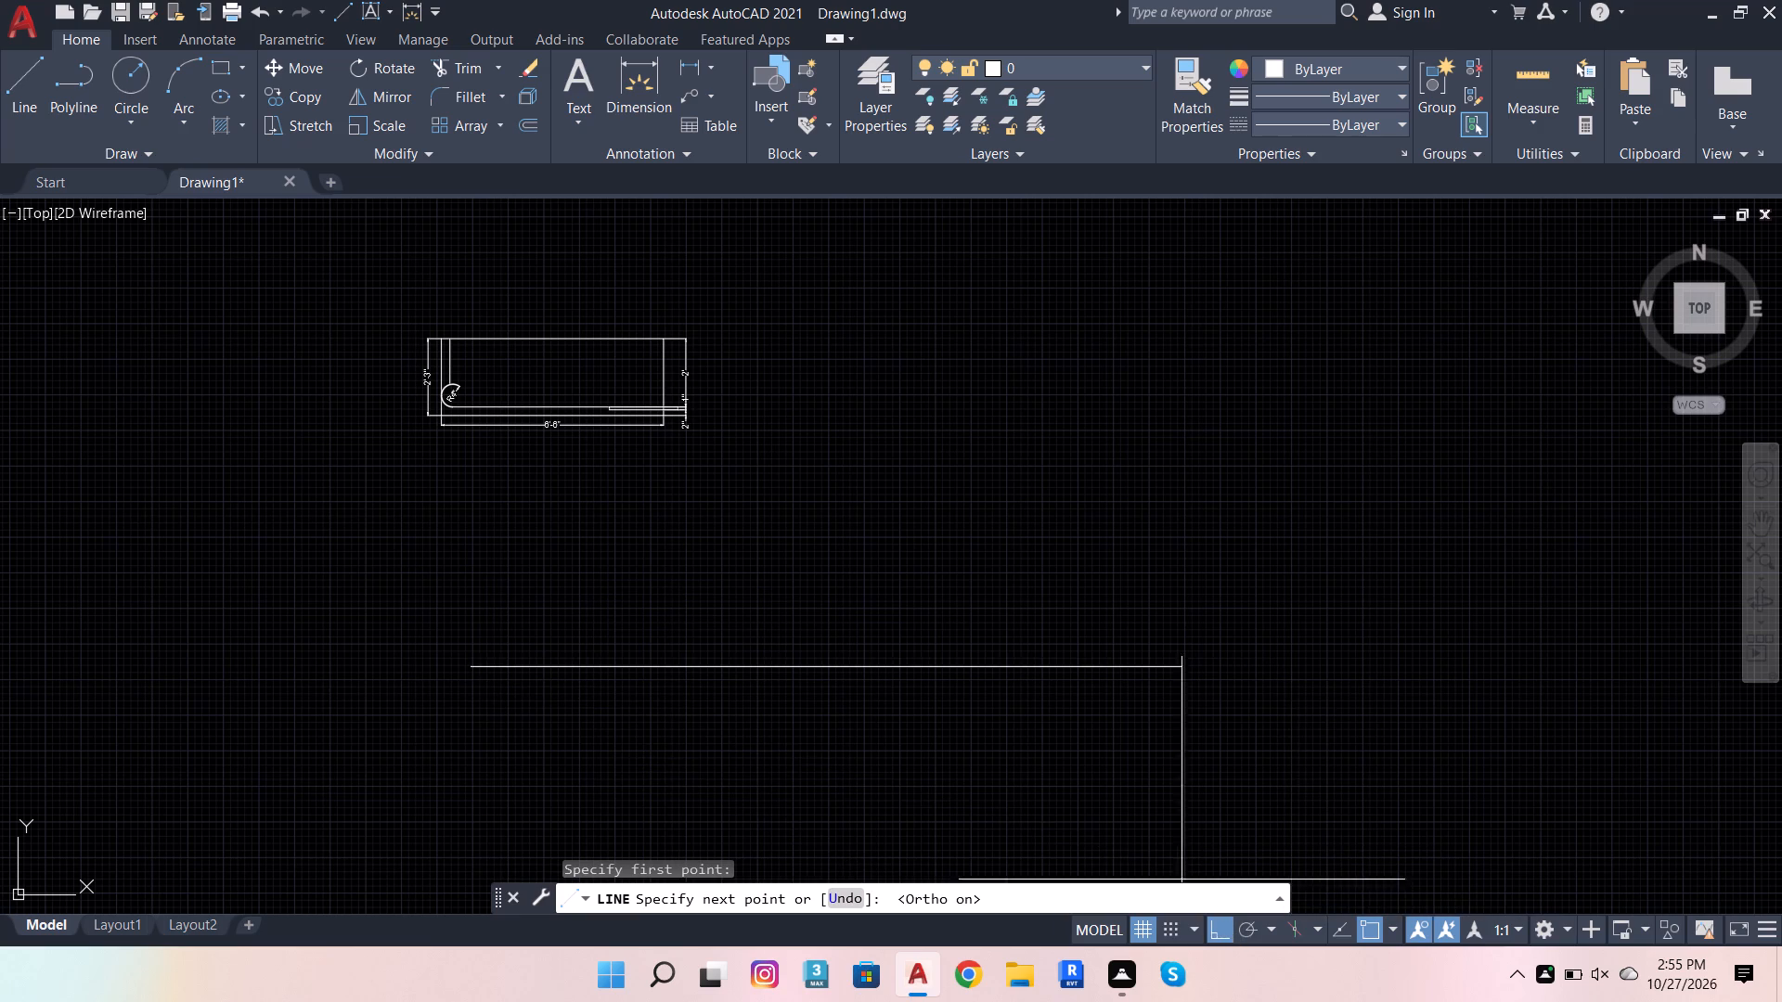
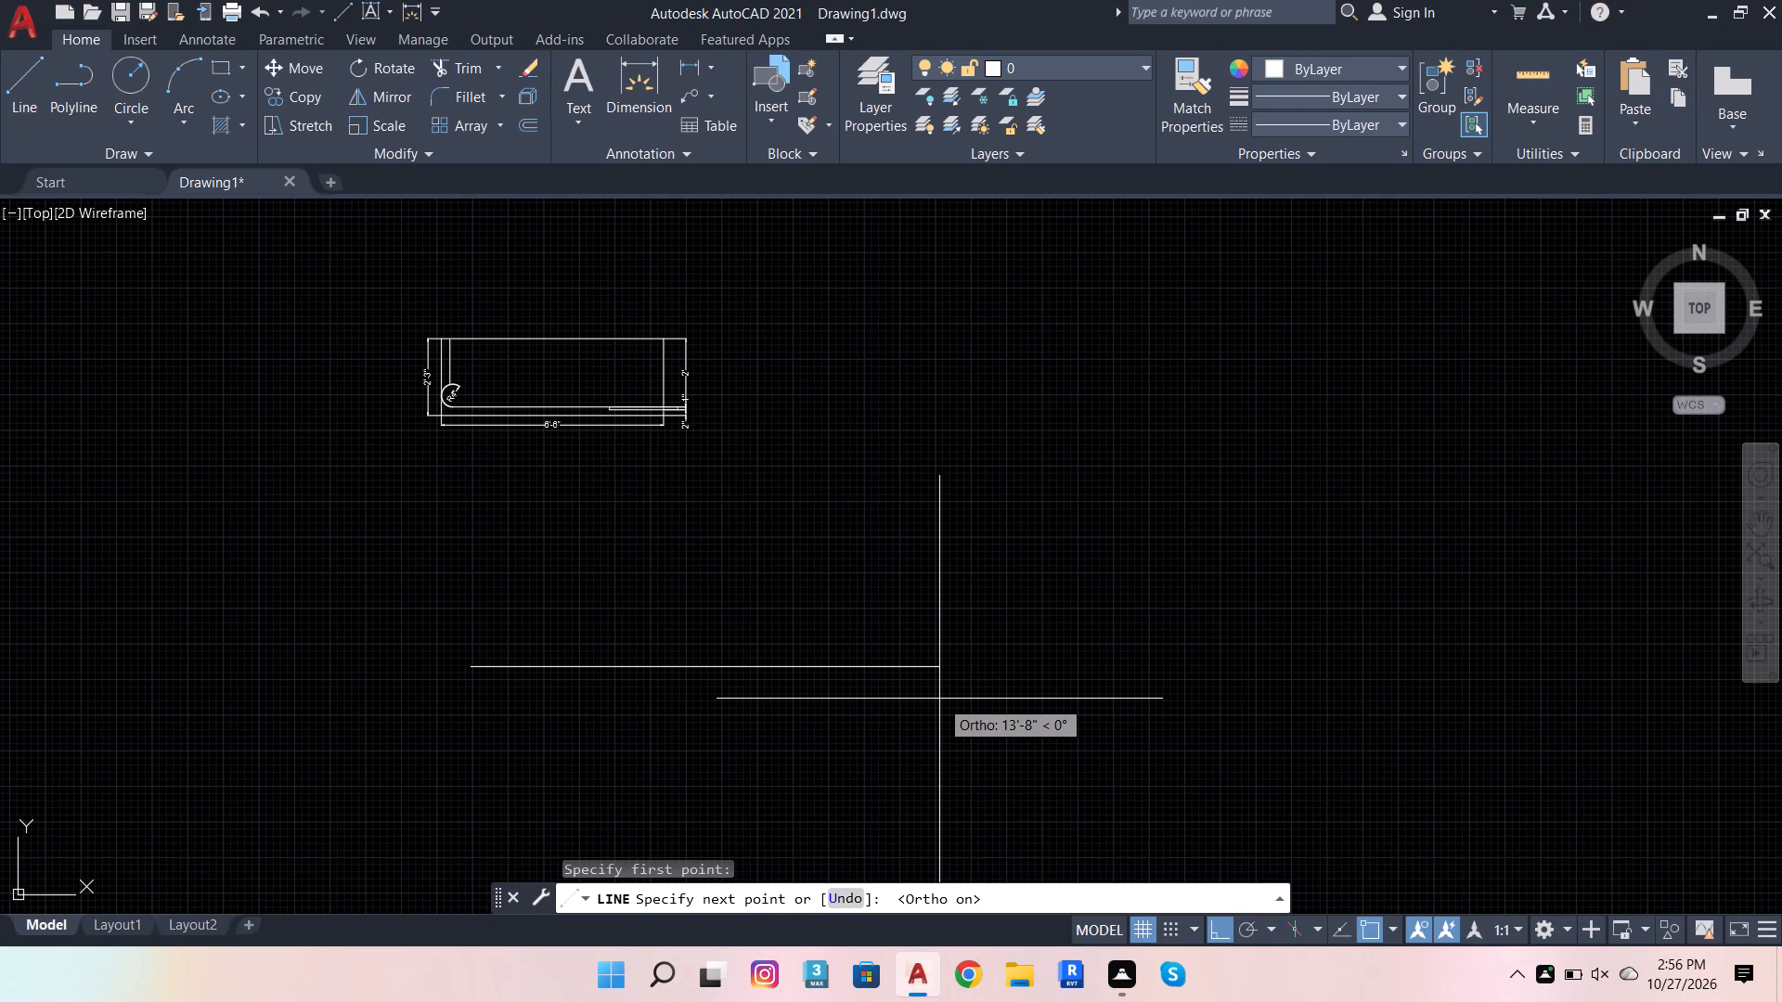
# Draw the elevation's horizontal base line rightward as four end-to-end segments of 1'2", 2'9.6", 11" and 1'.
pyautogui.write("1'2")
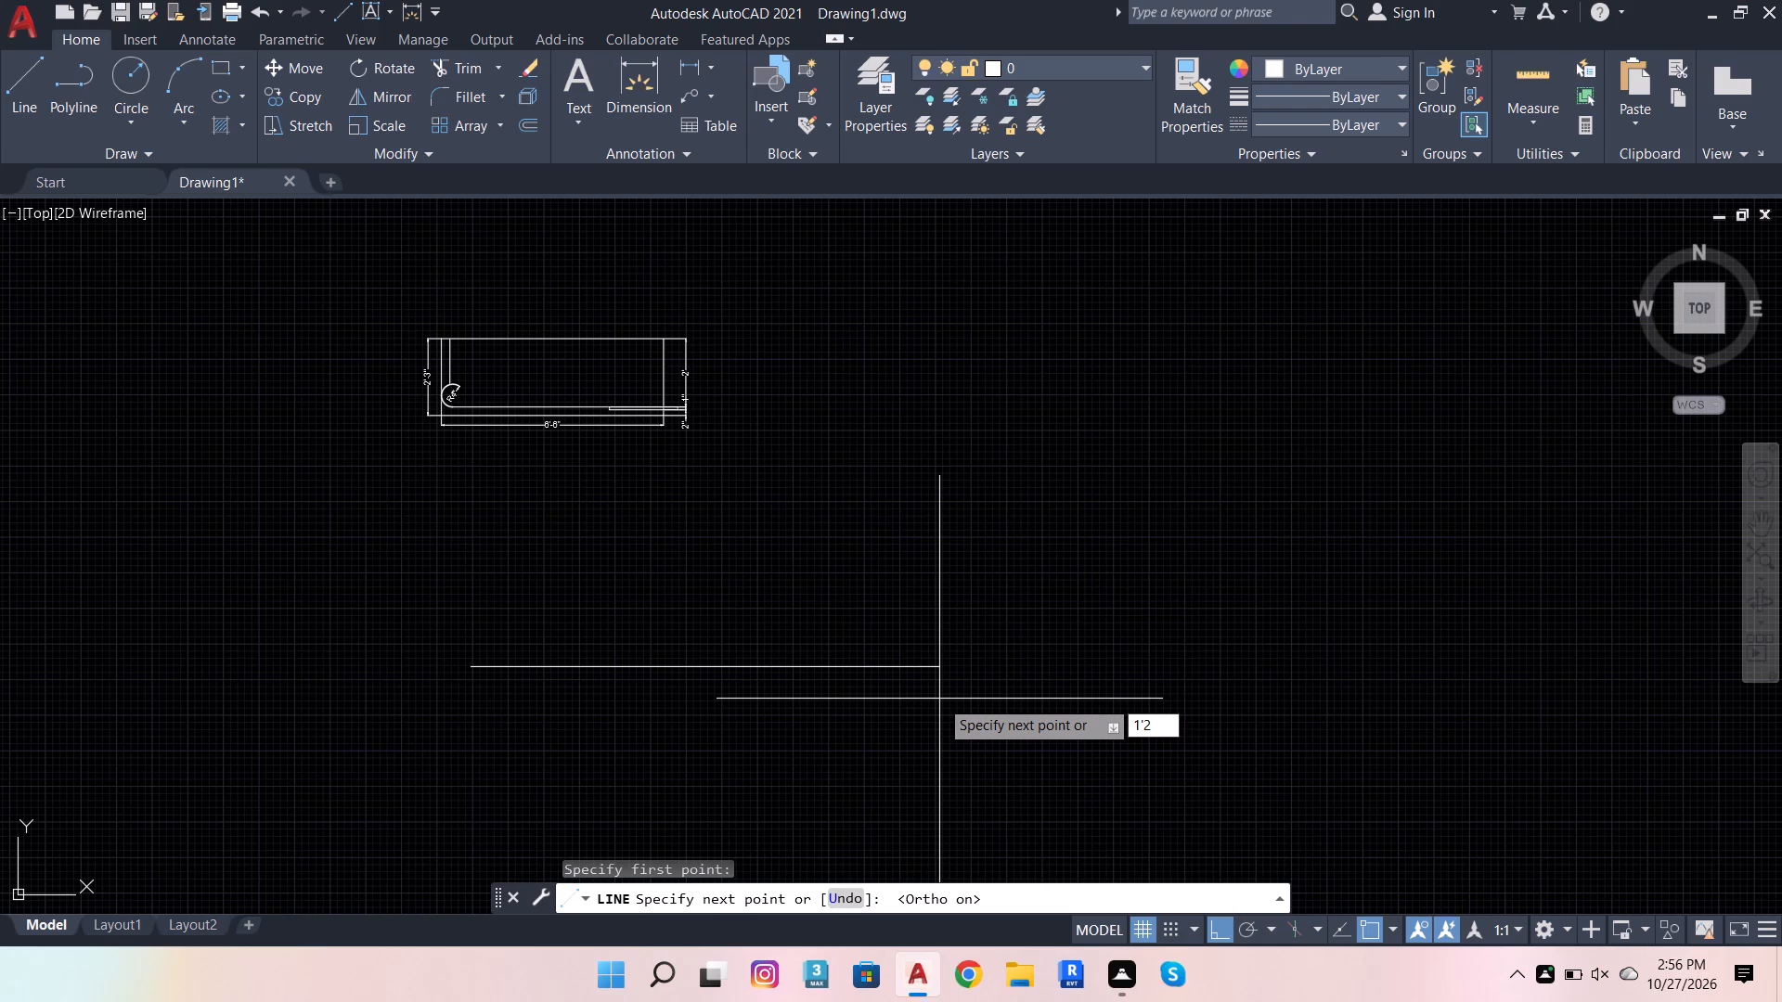
pyautogui.press('Return')
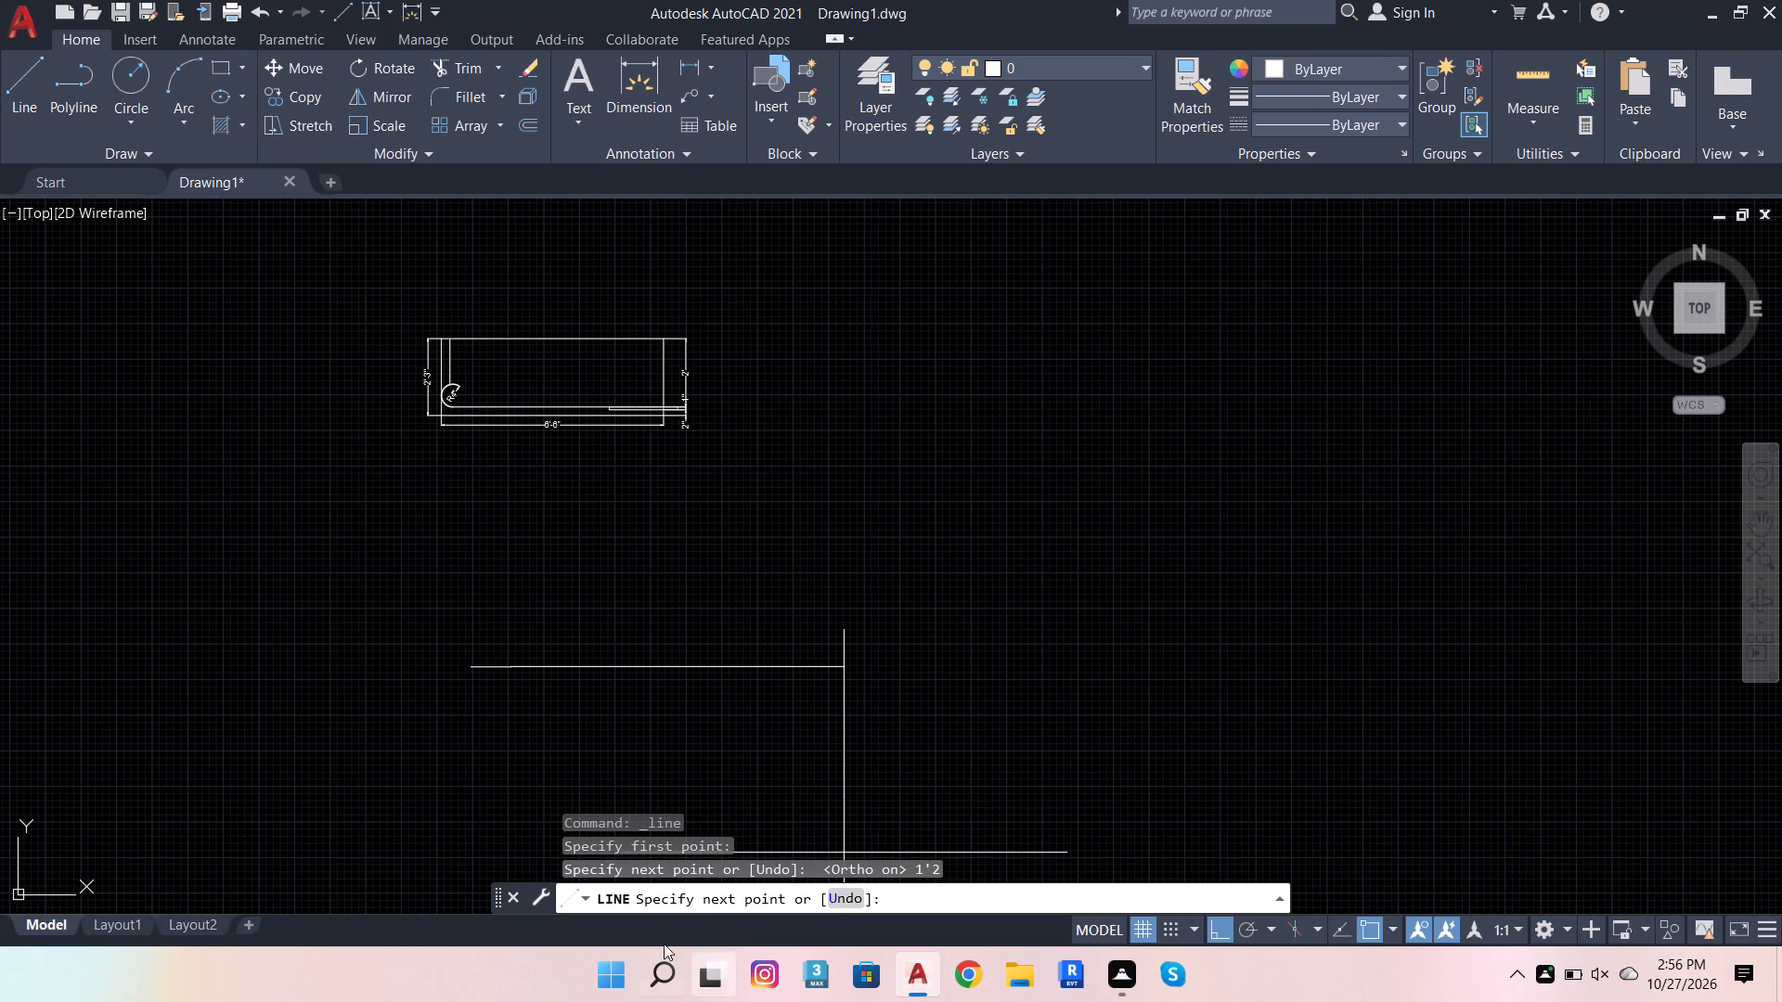
pyautogui.click(581, 906)
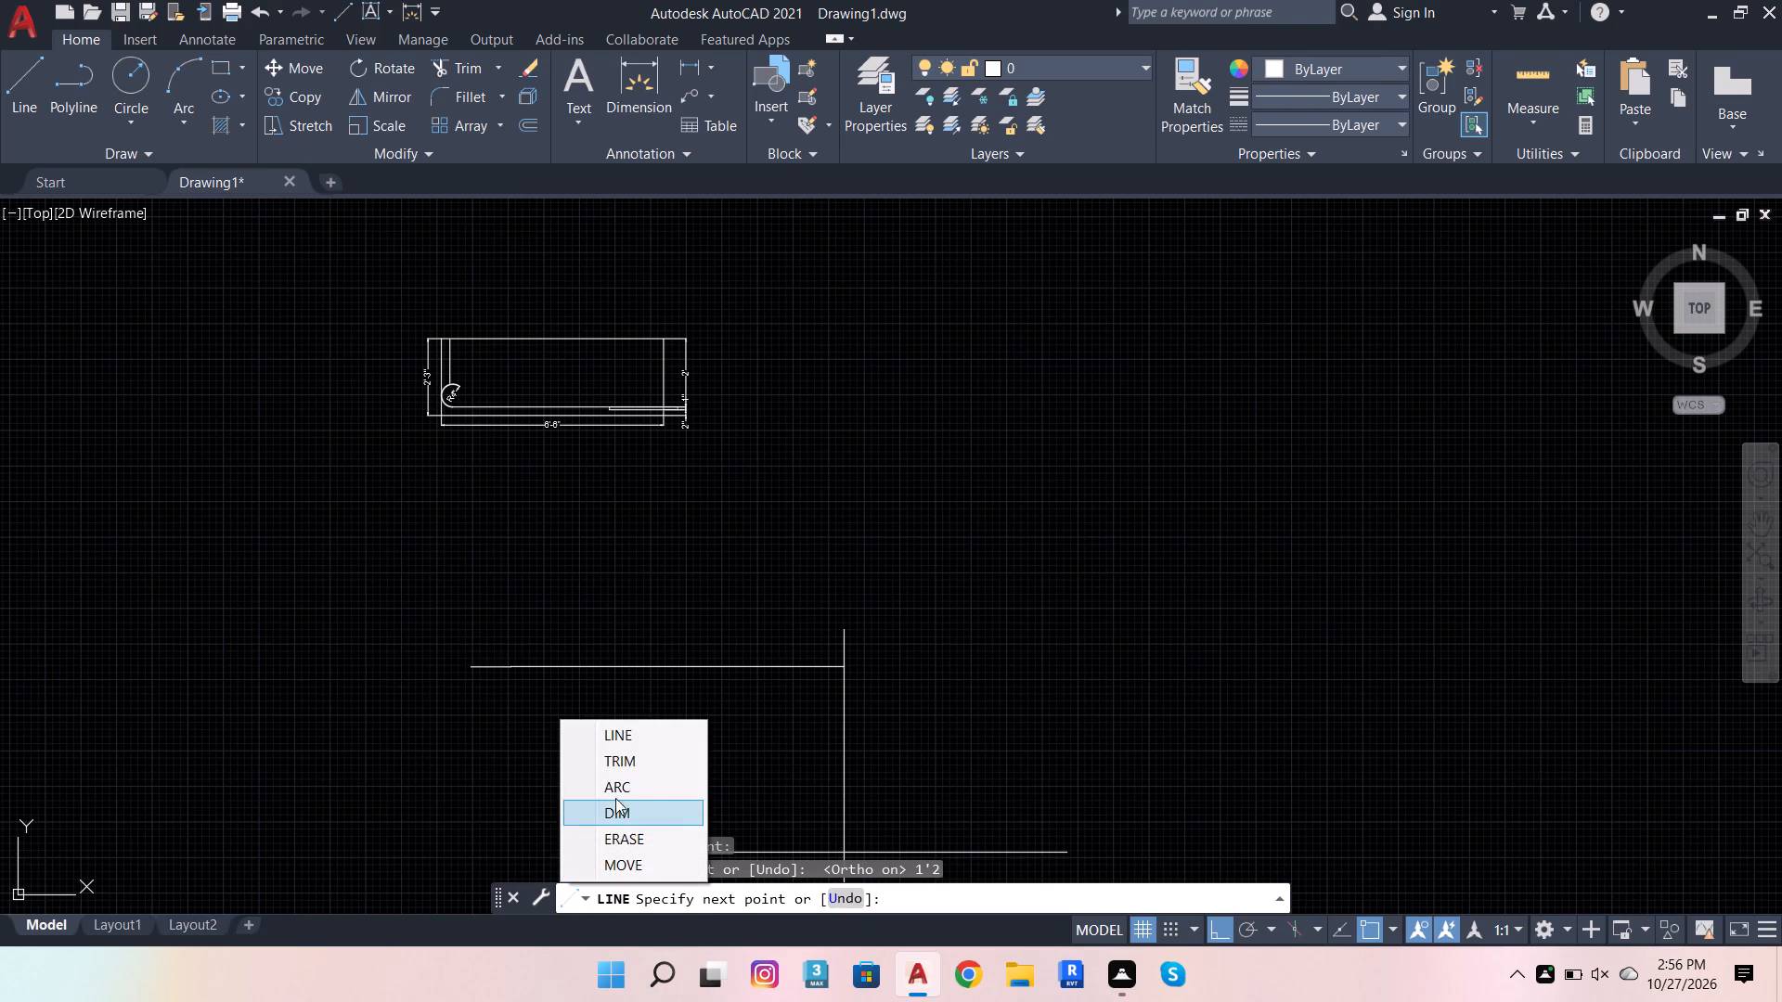
pyautogui.click(866, 603)
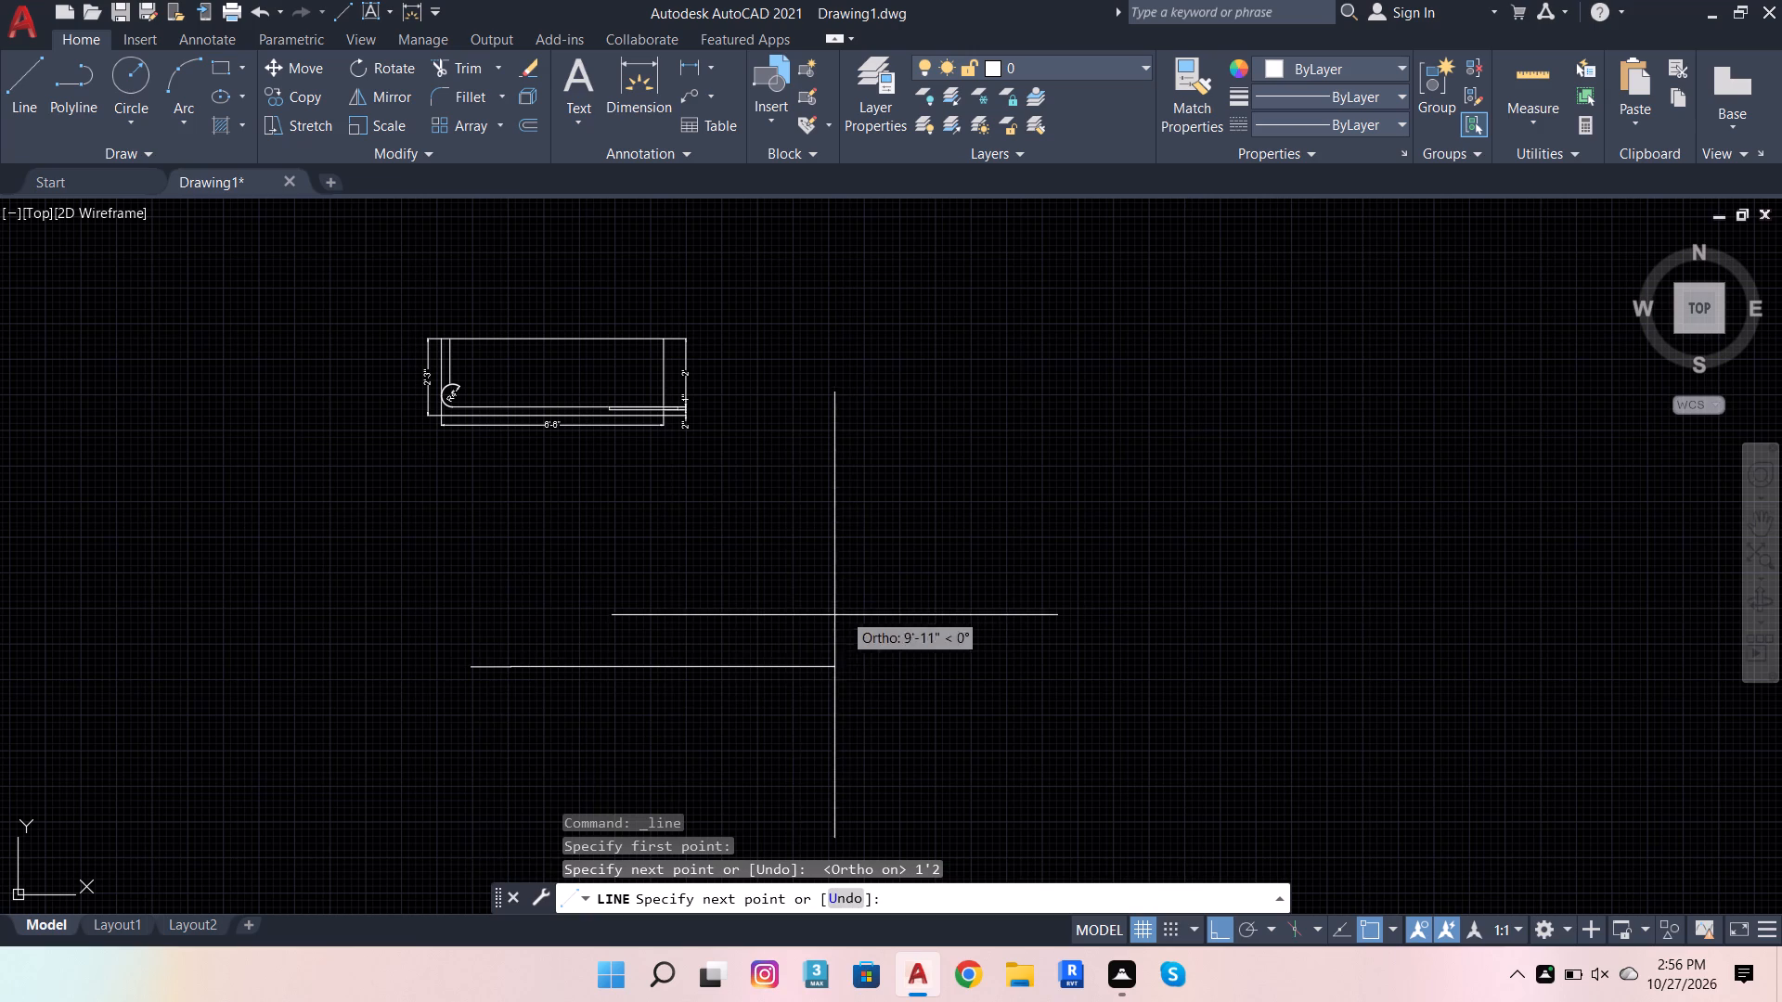
pyautogui.scroll(4, 458, 674)
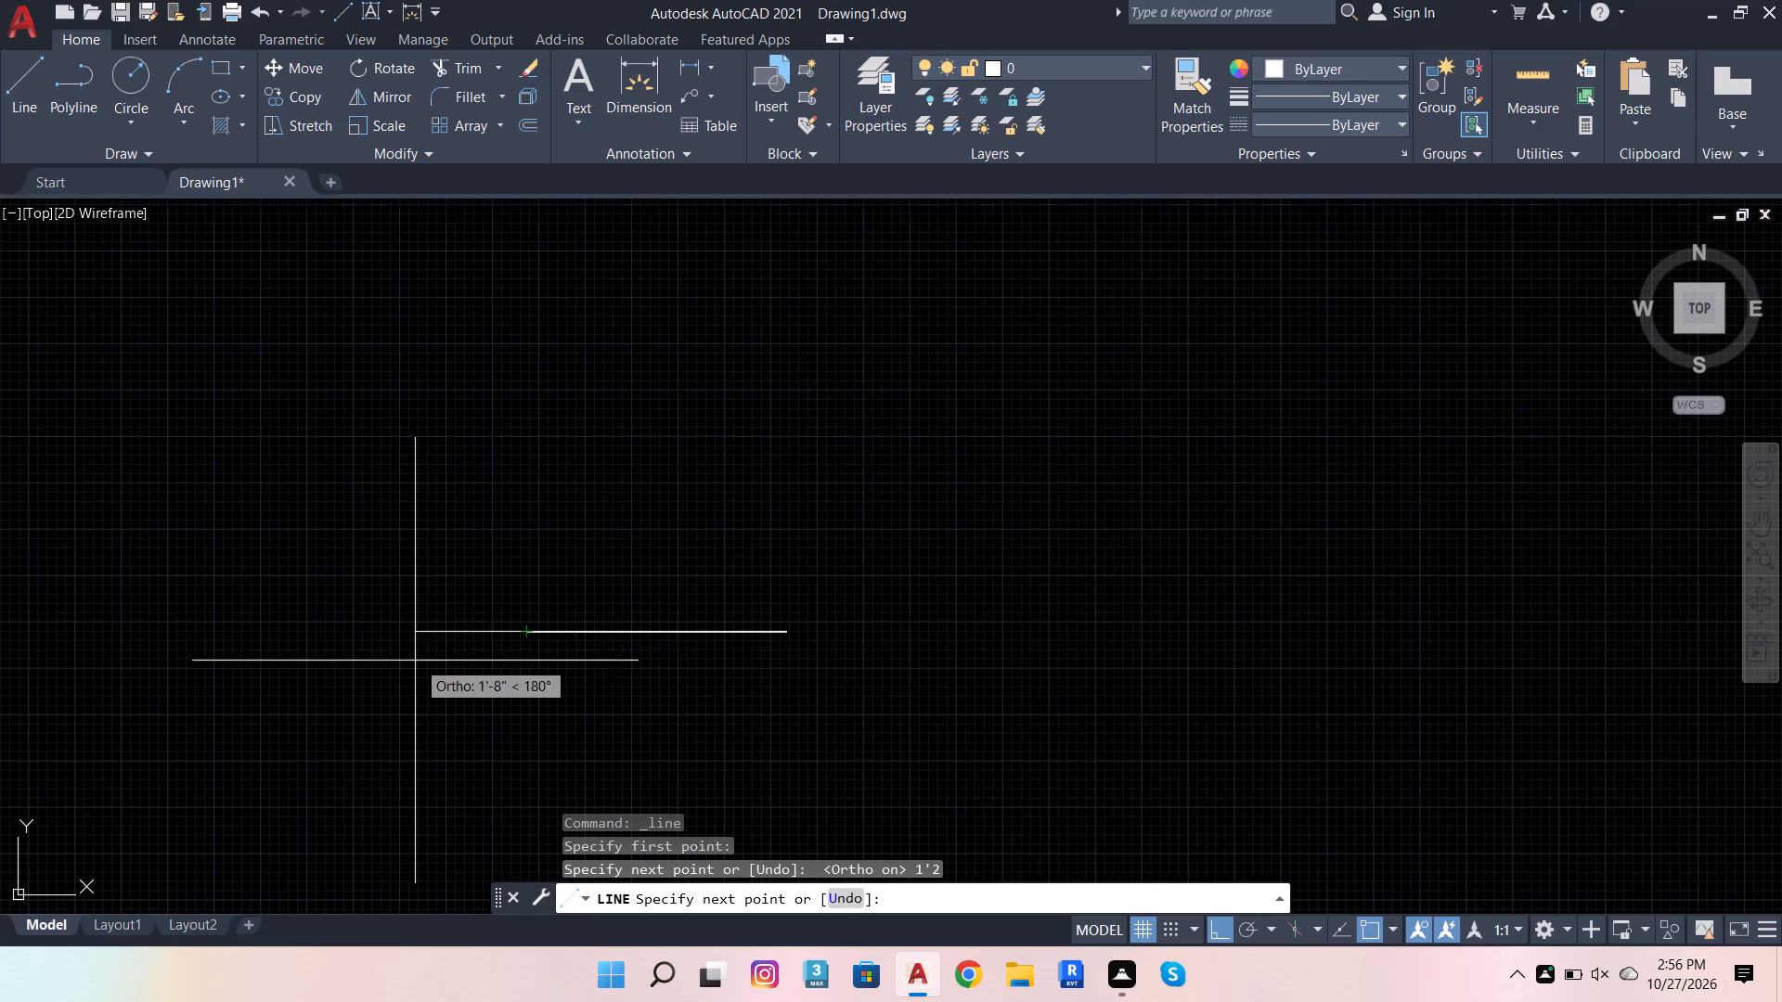
pyautogui.scroll(-2, 414, 662)
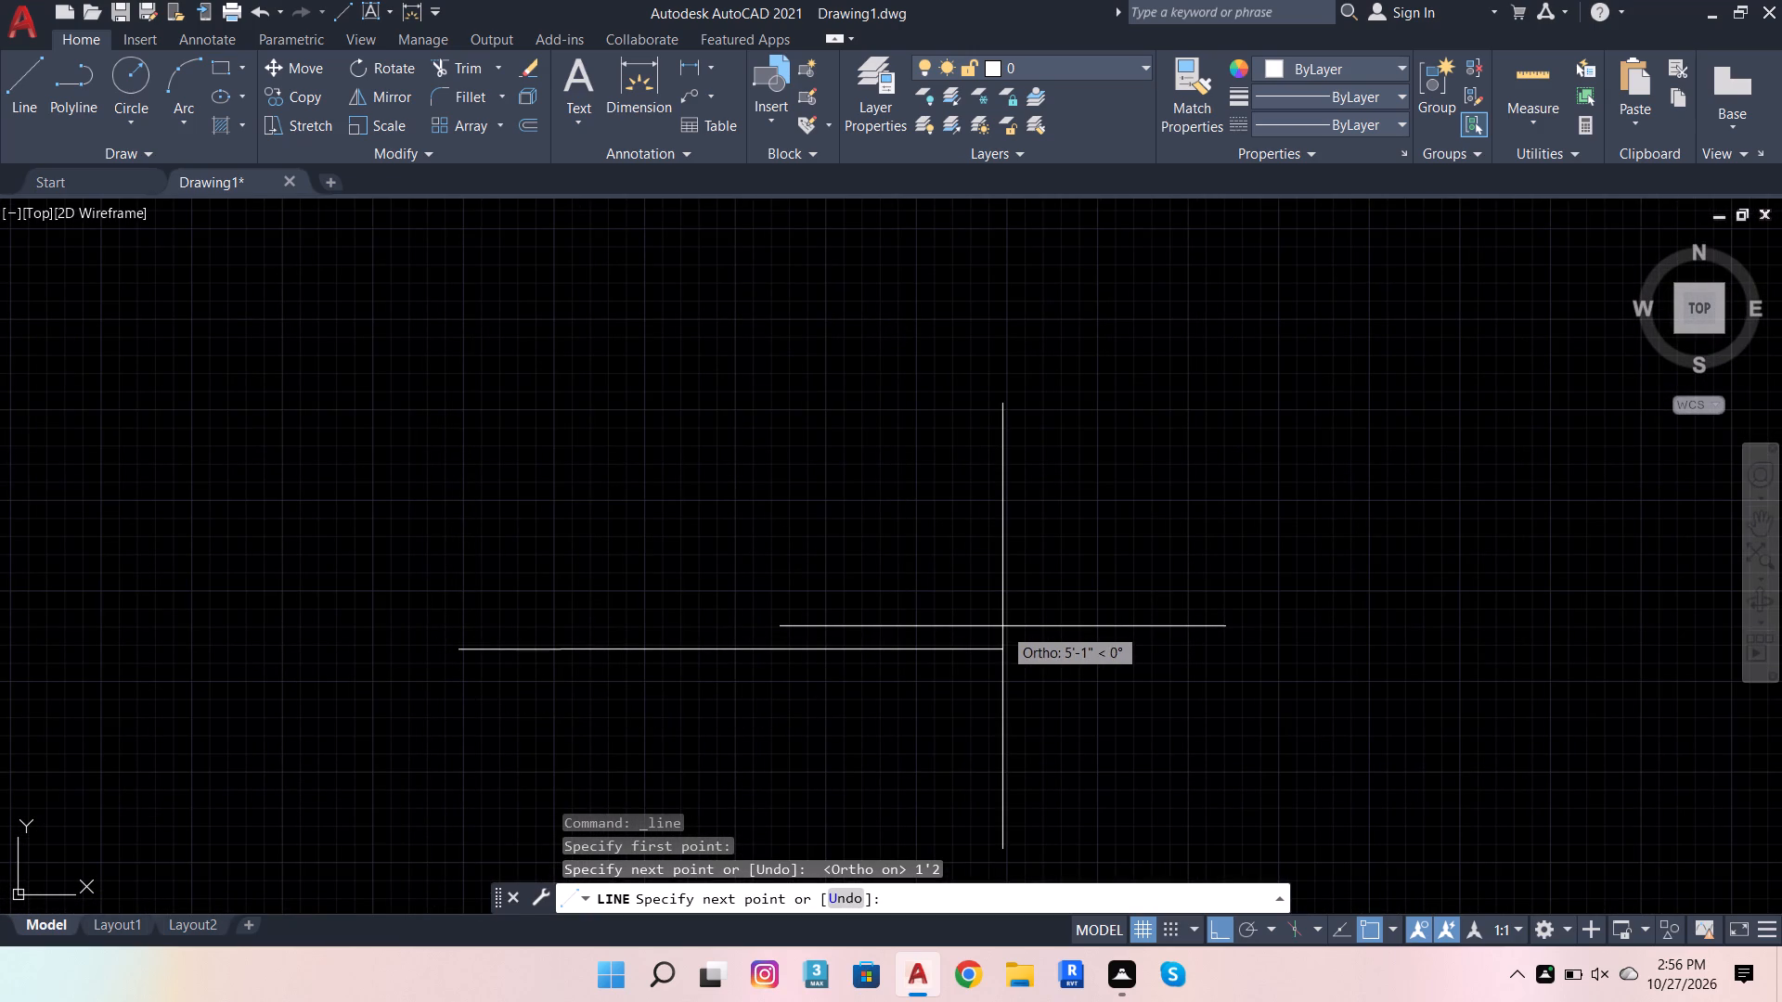
pyautogui.write("2'")
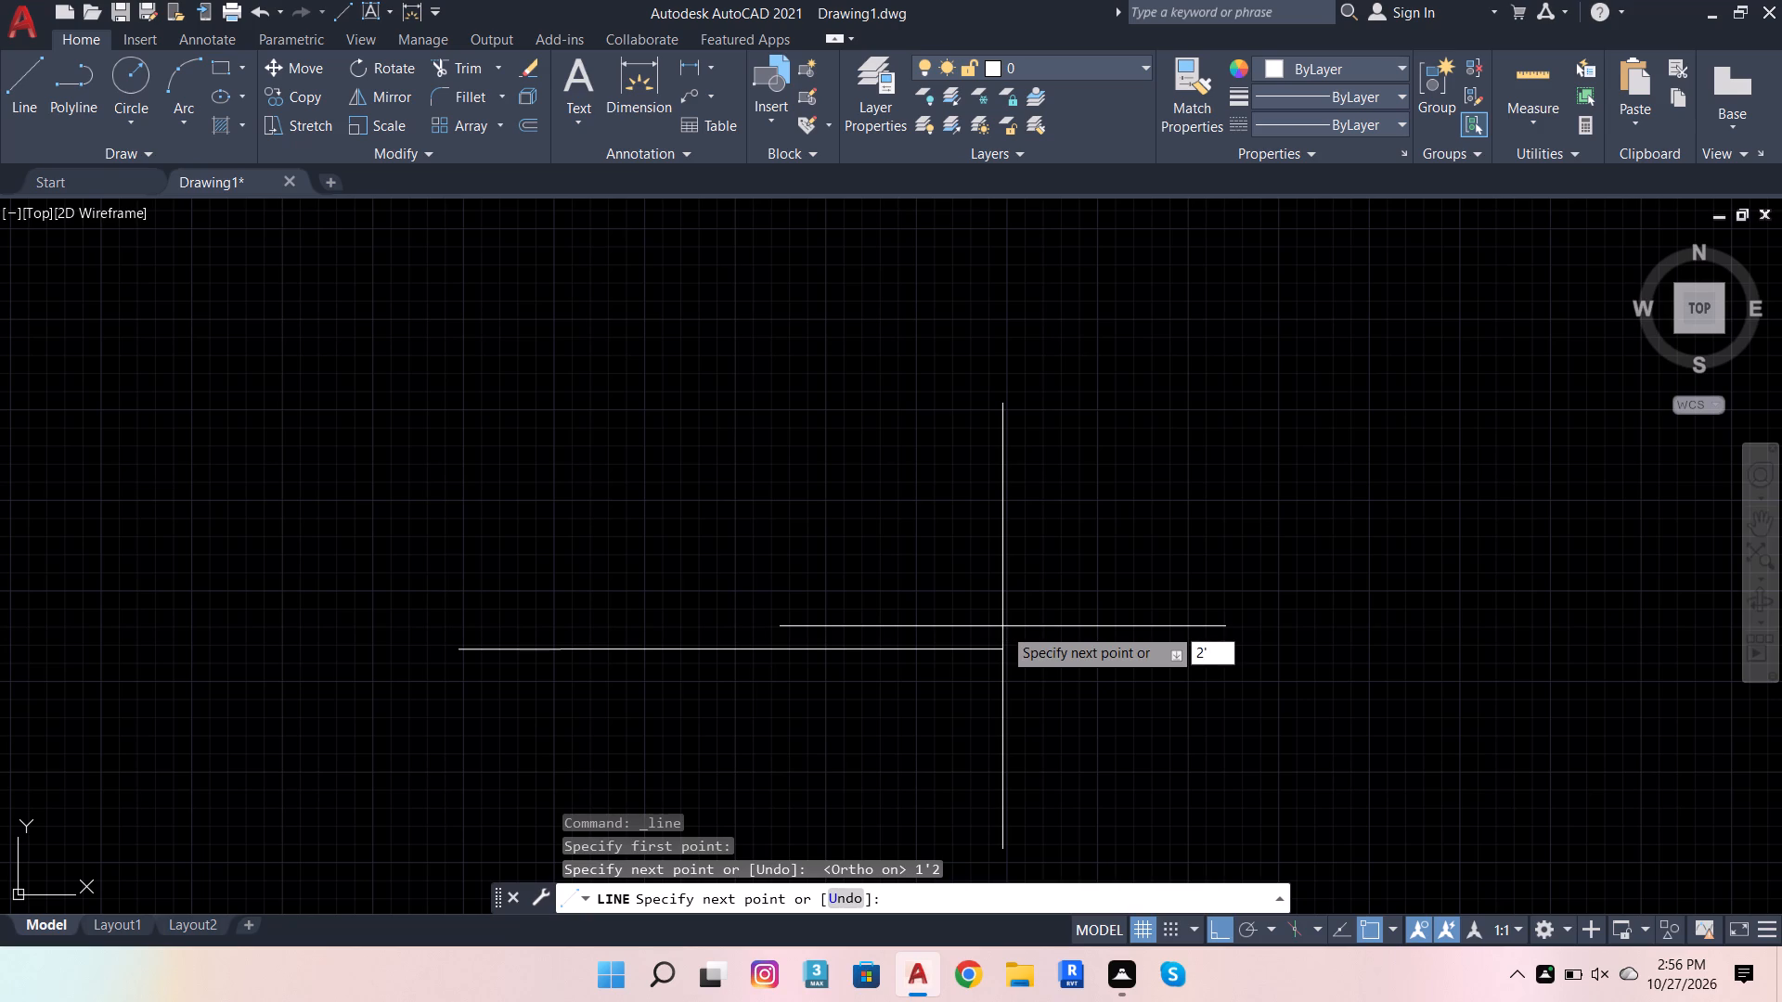
pyautogui.write('9.')
pyautogui.press('6')
pyautogui.press('Return')
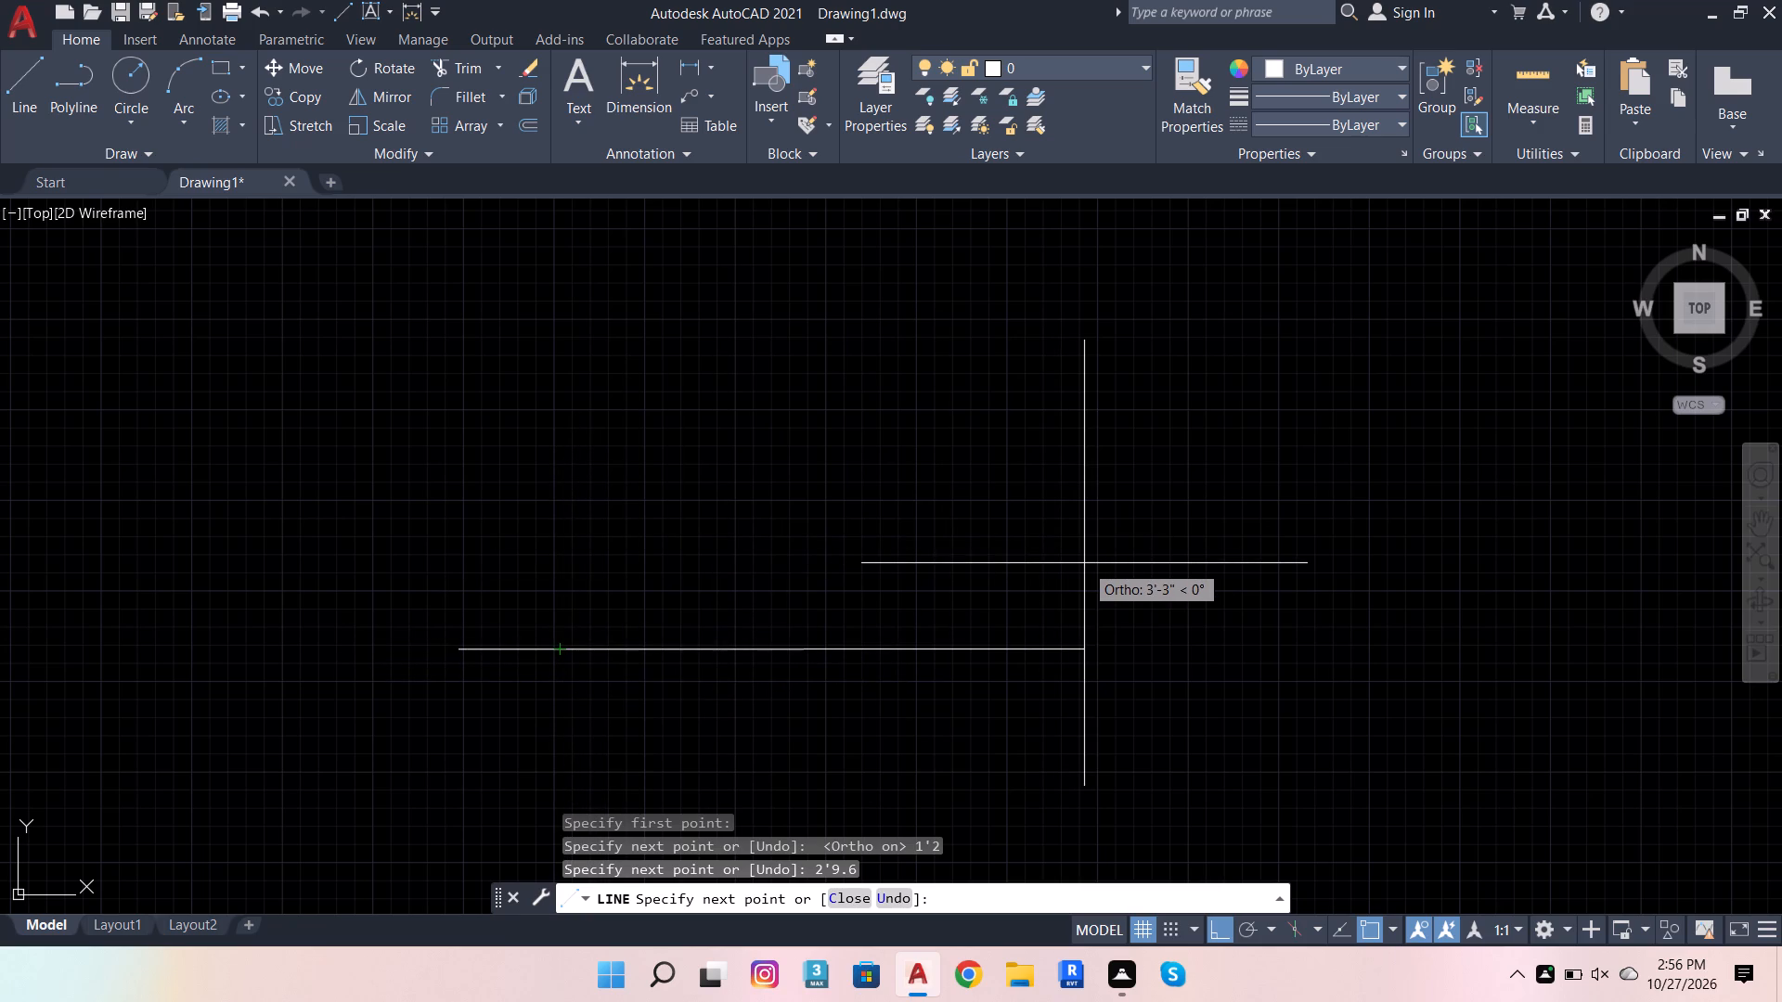
pyautogui.write('11')
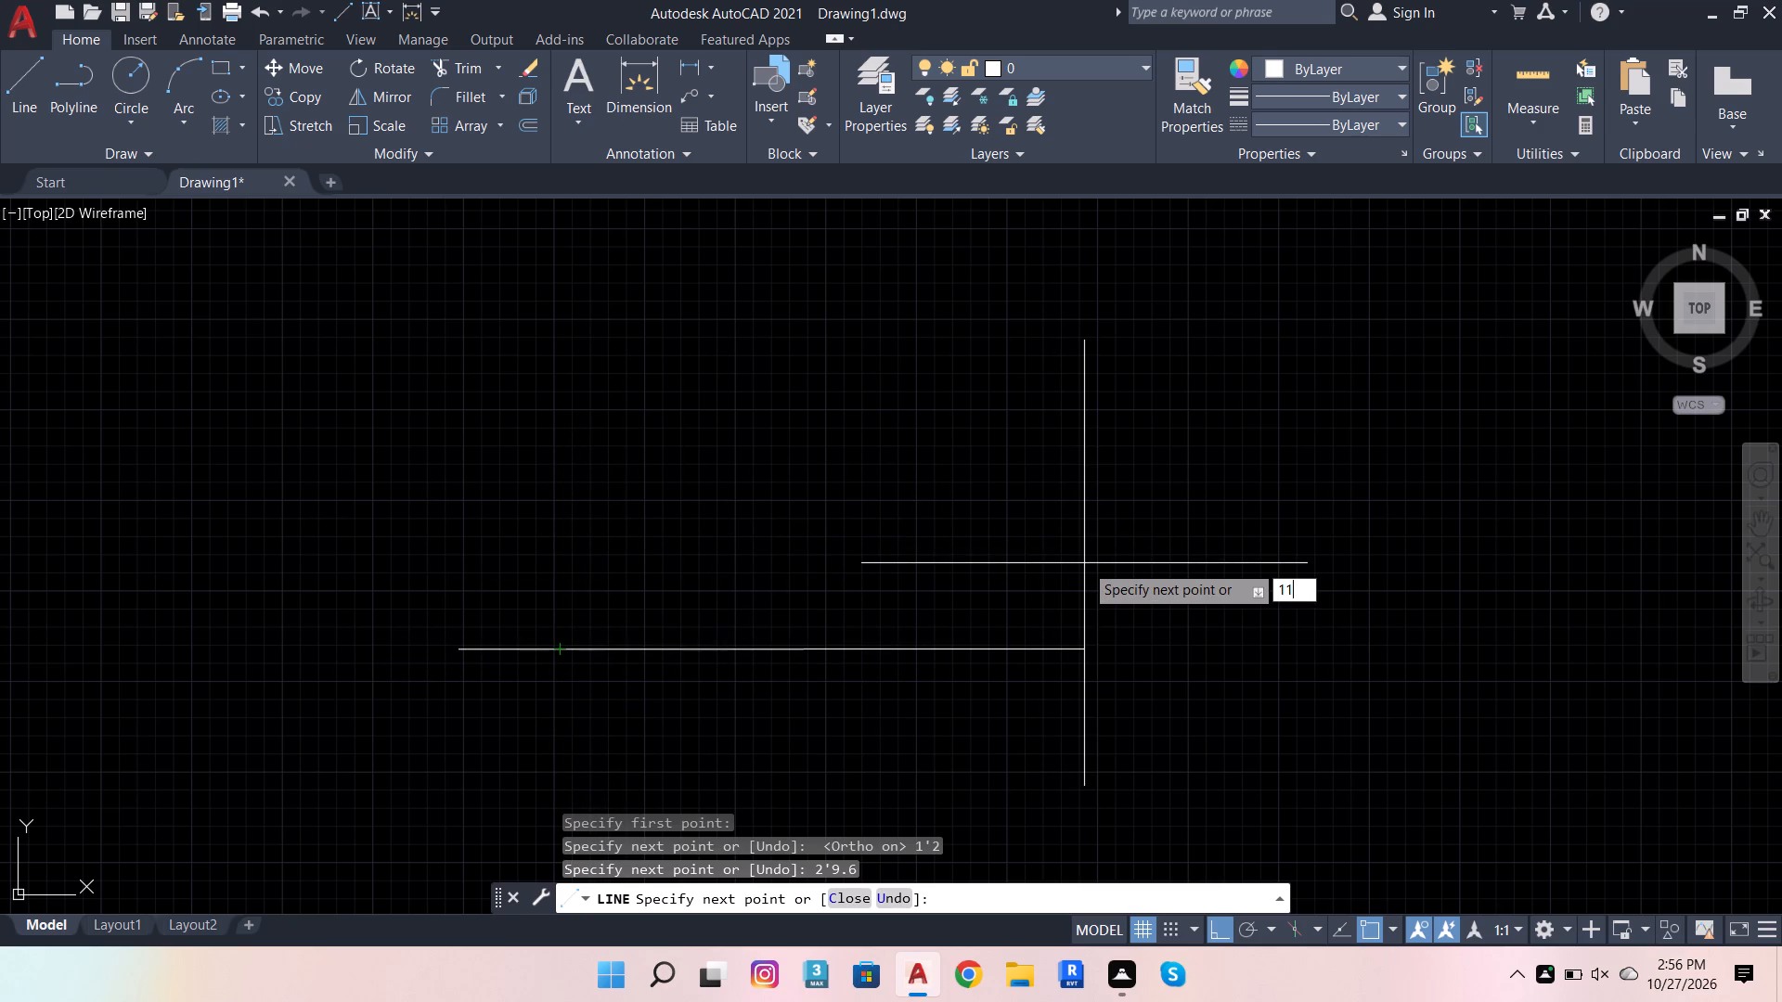
pyautogui.press('Return')
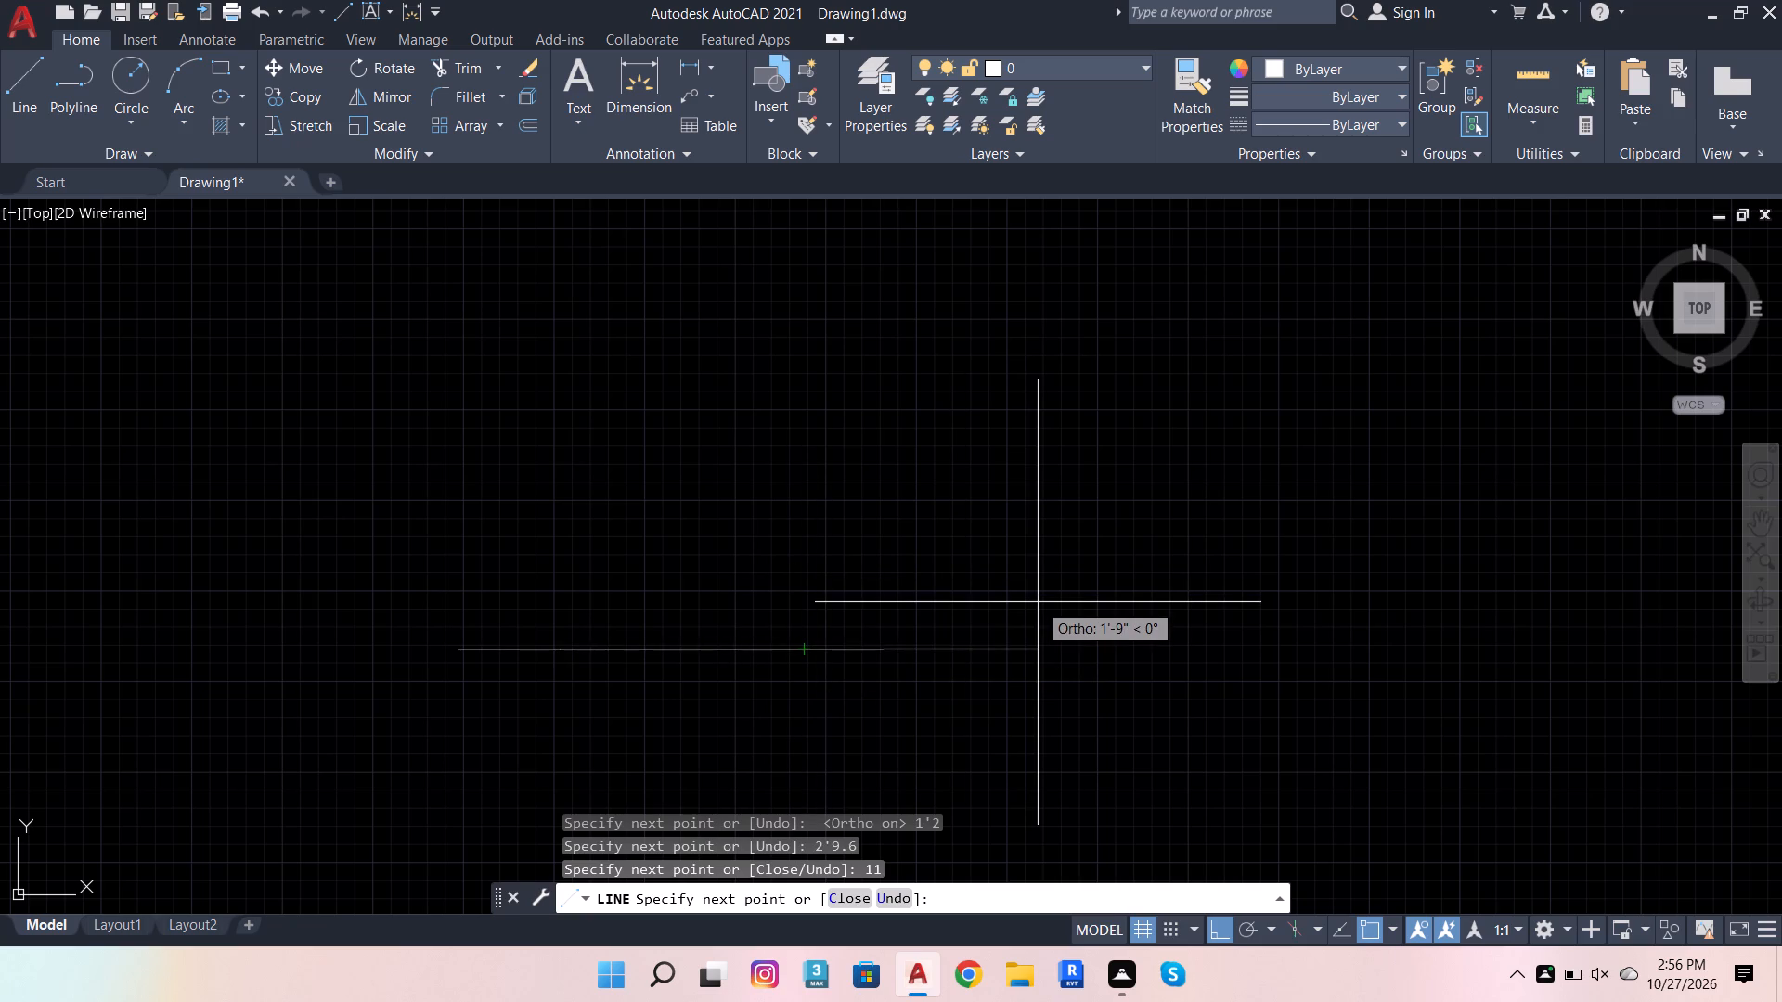
pyautogui.write("1'")
pyautogui.press('Return')
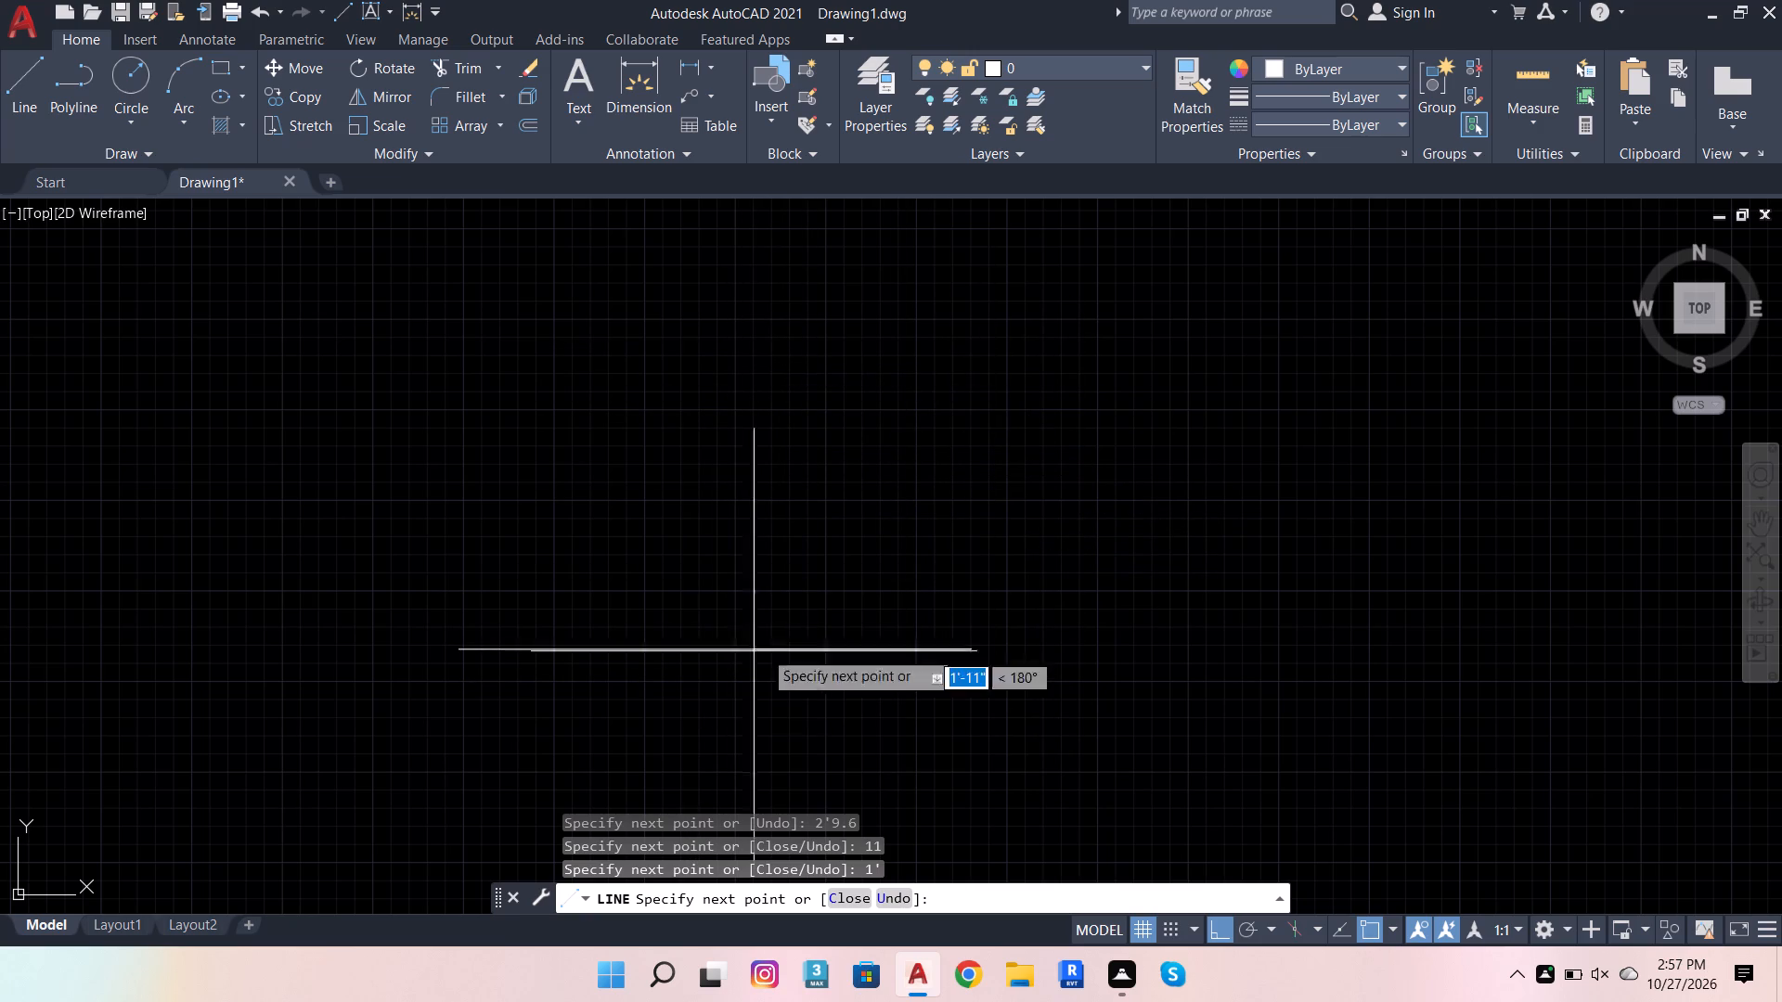
pyautogui.press('space')
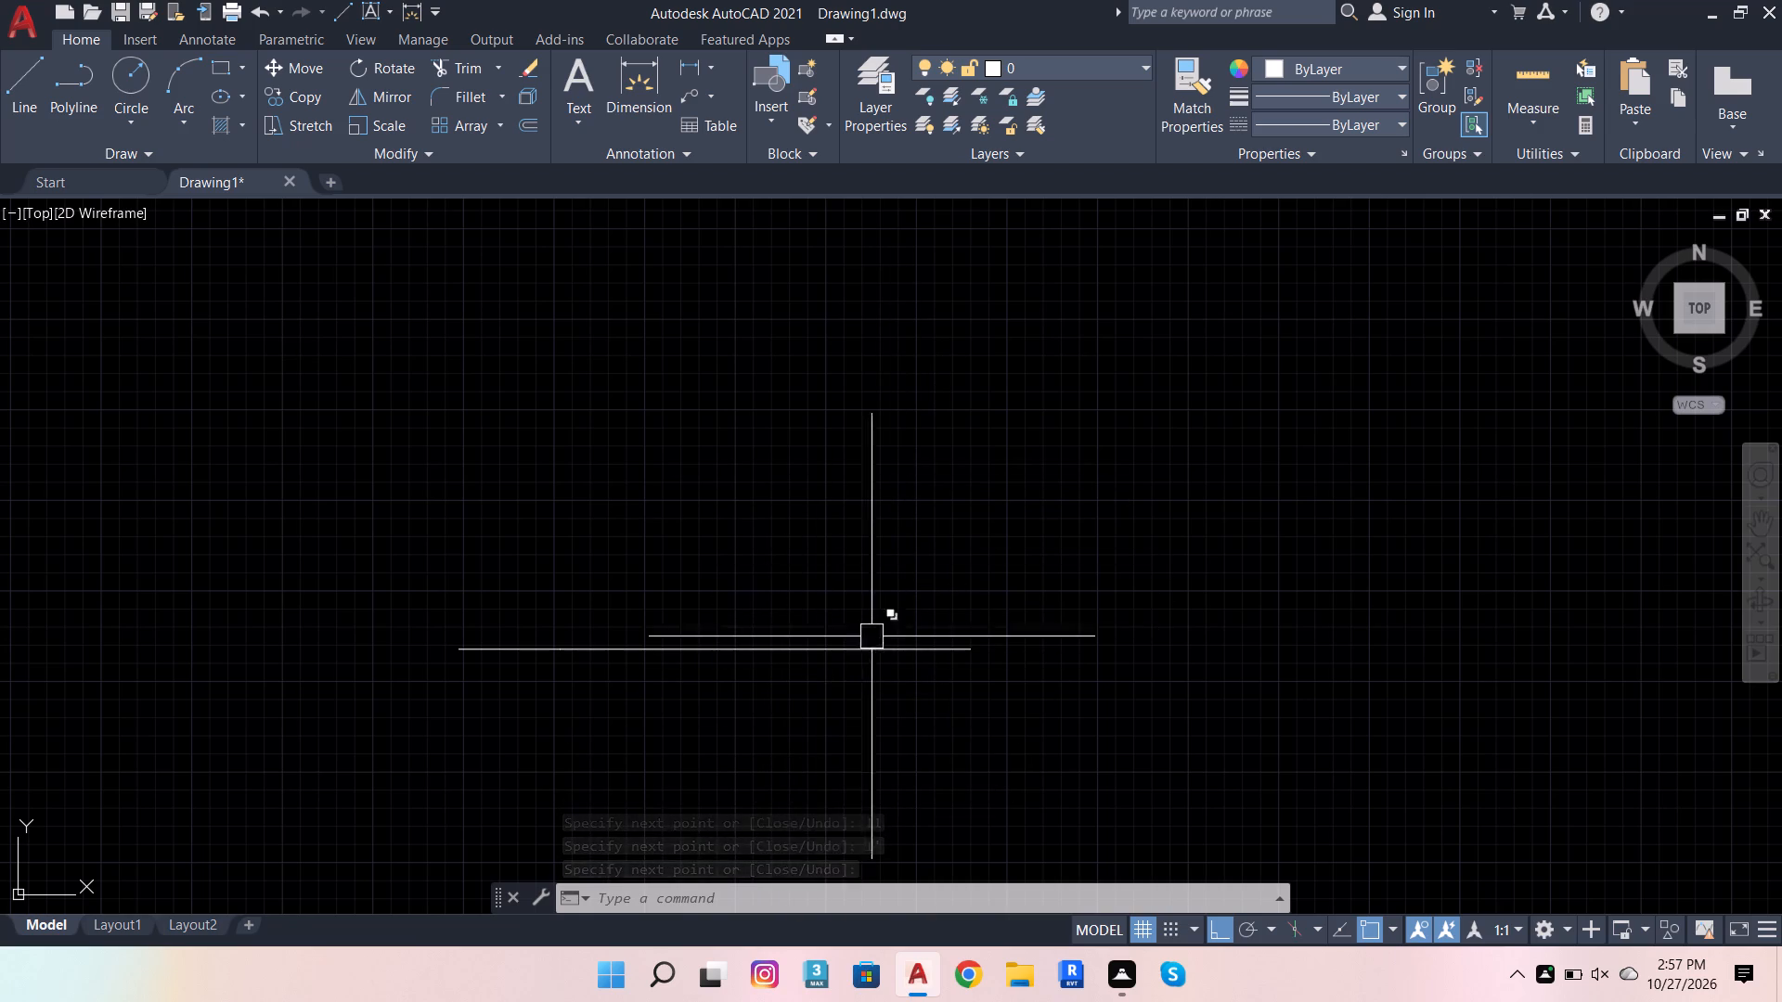
# Set the drawing units' length precision to 0'-0 1/2".
pyautogui.write('UN')
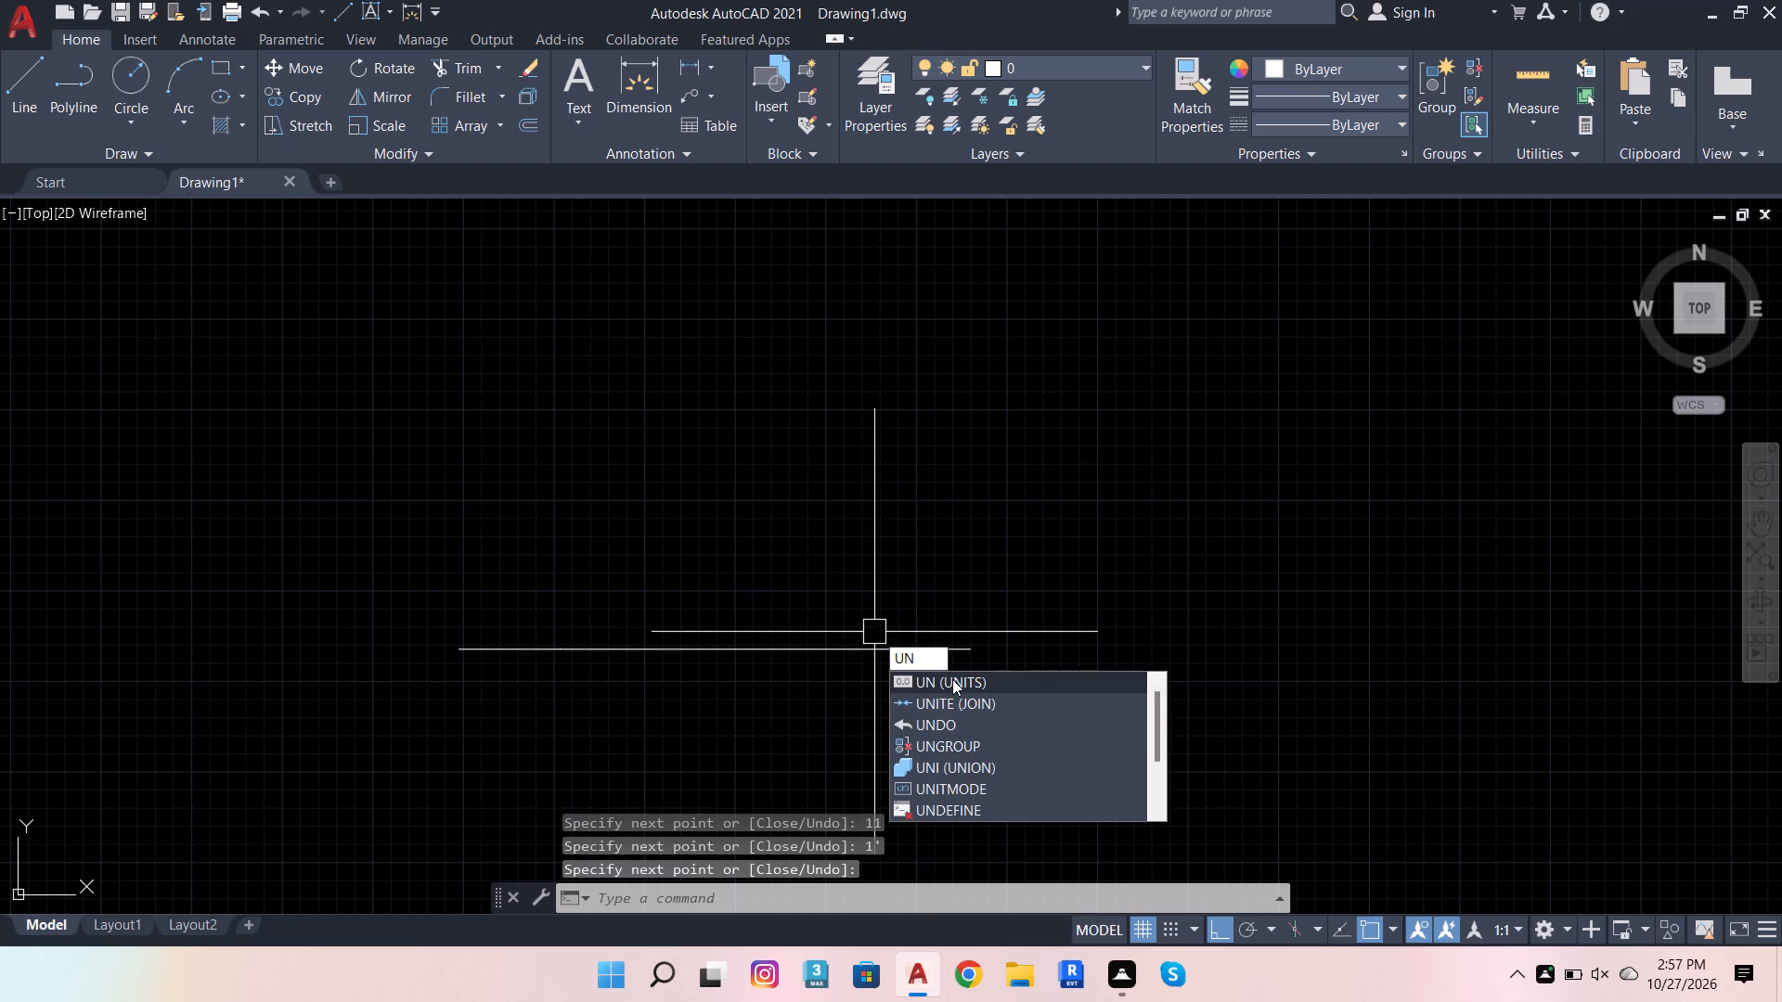
pyautogui.click(952, 679)
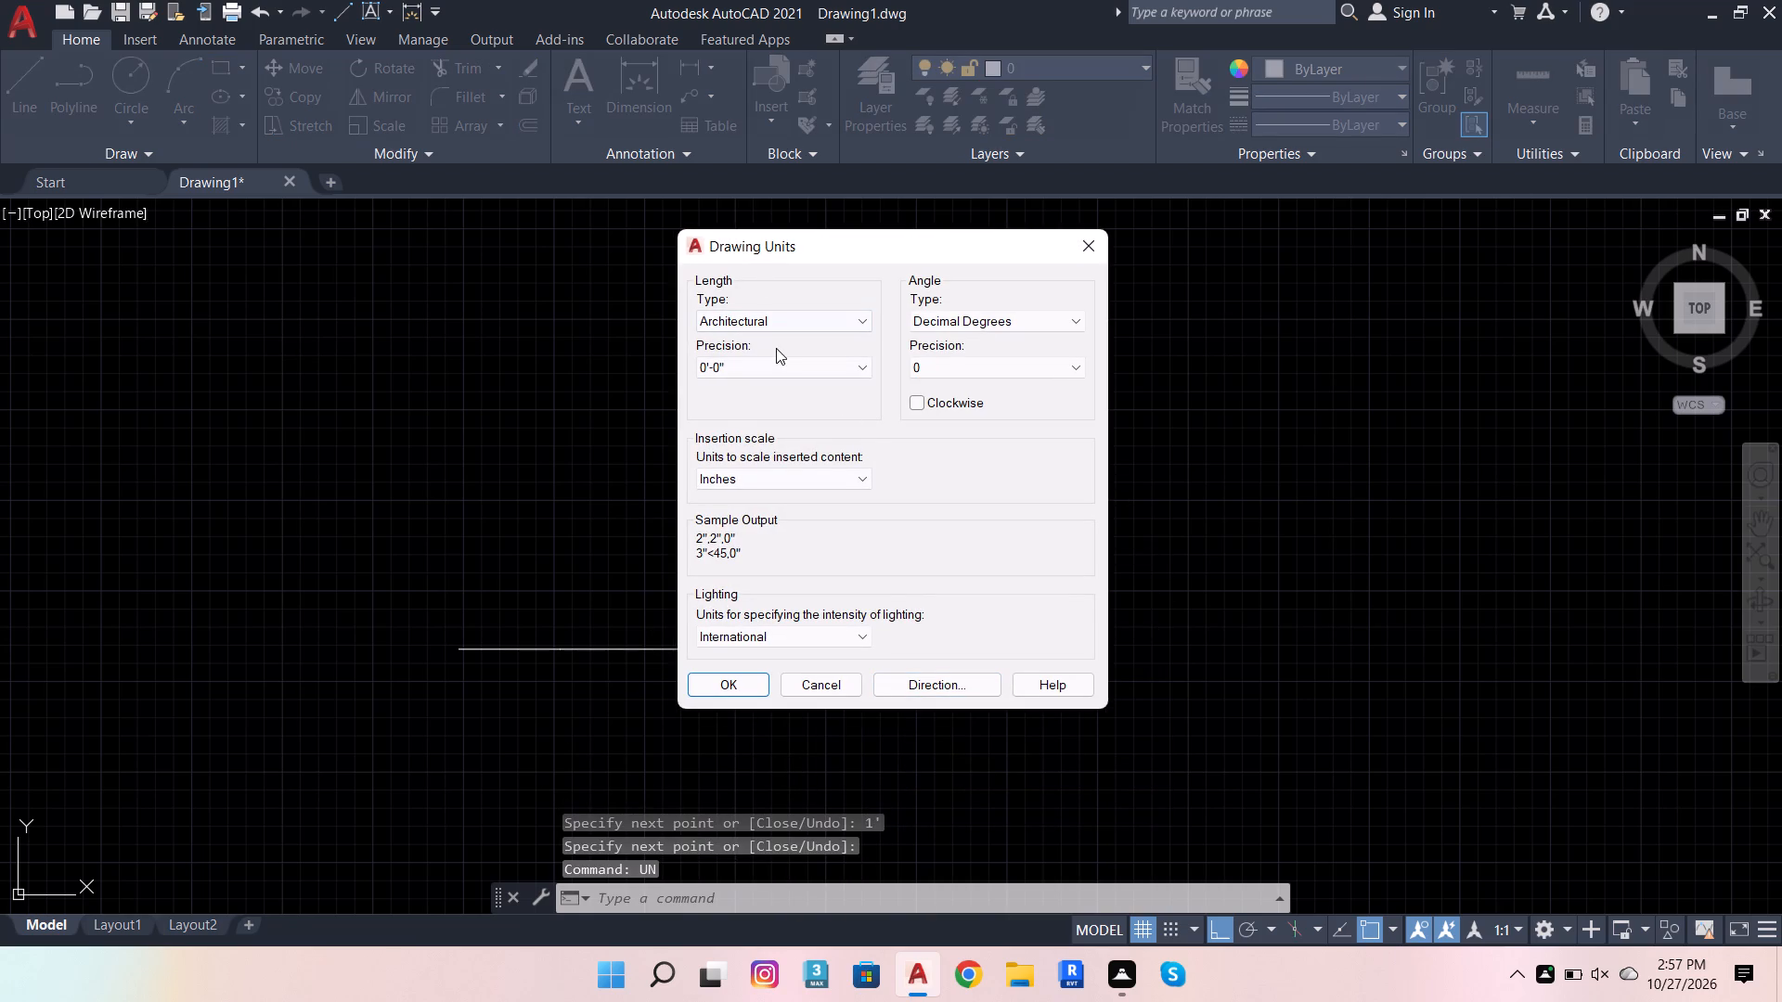
pyautogui.click(781, 373)
pyautogui.click(762, 400)
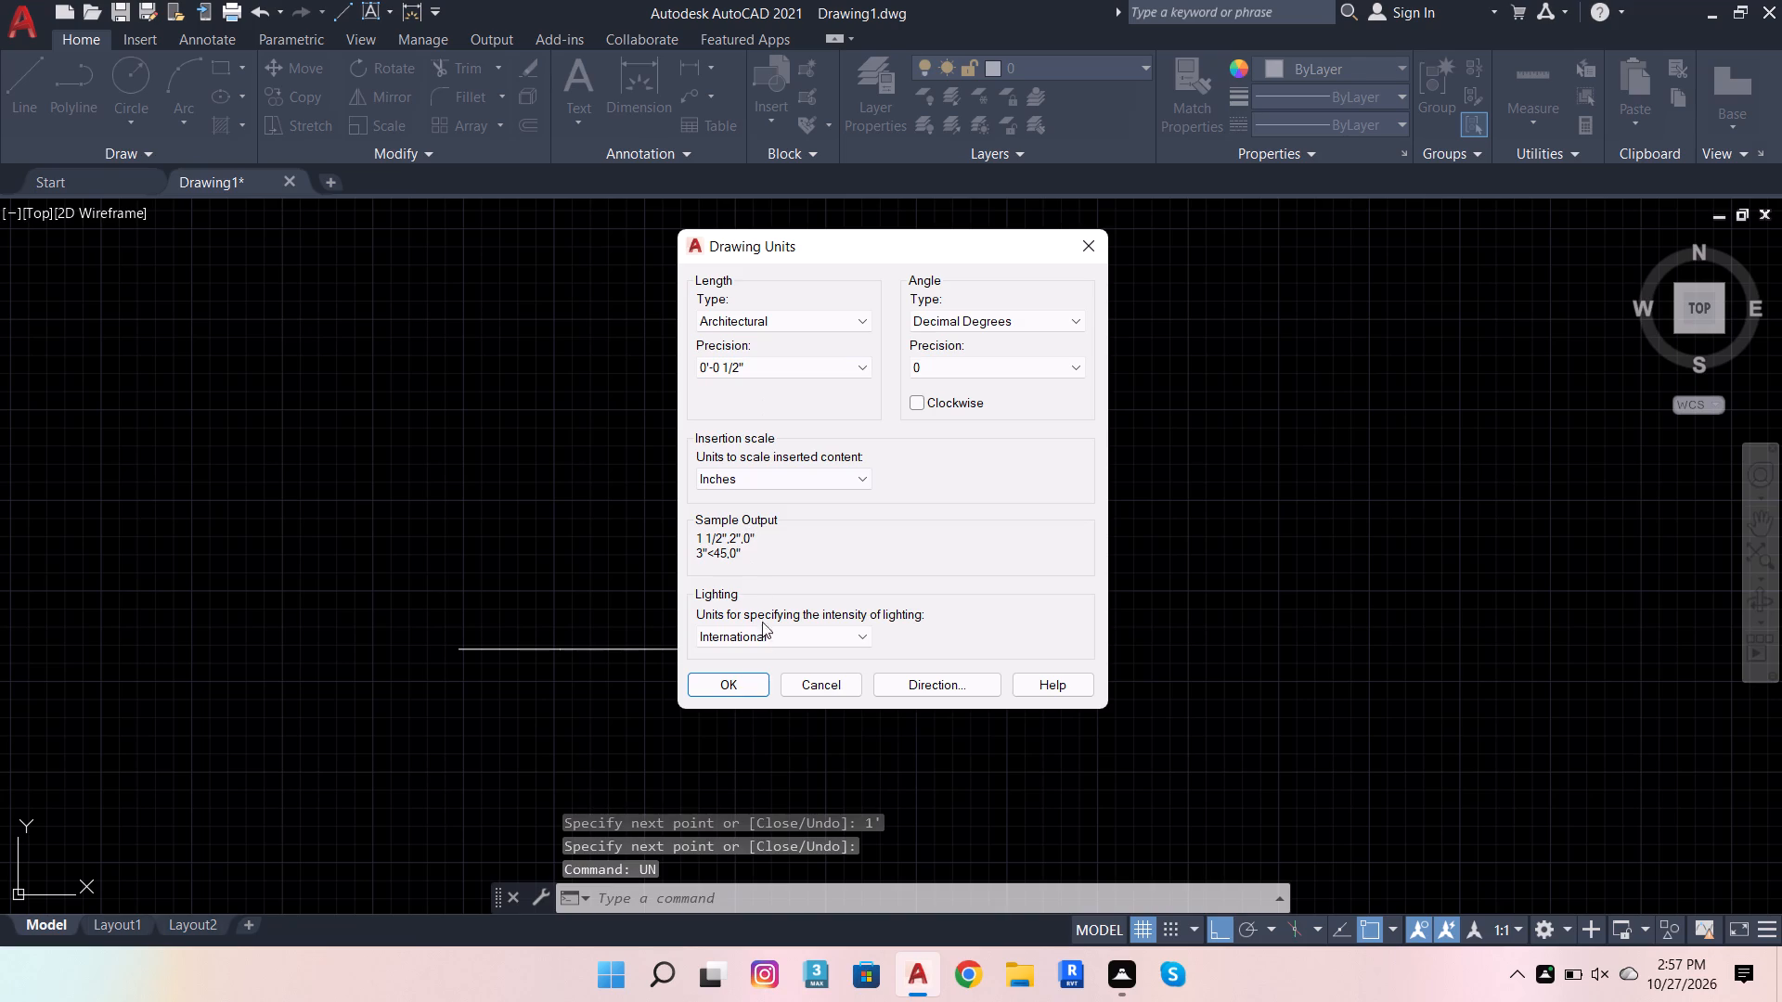
pyautogui.click(730, 691)
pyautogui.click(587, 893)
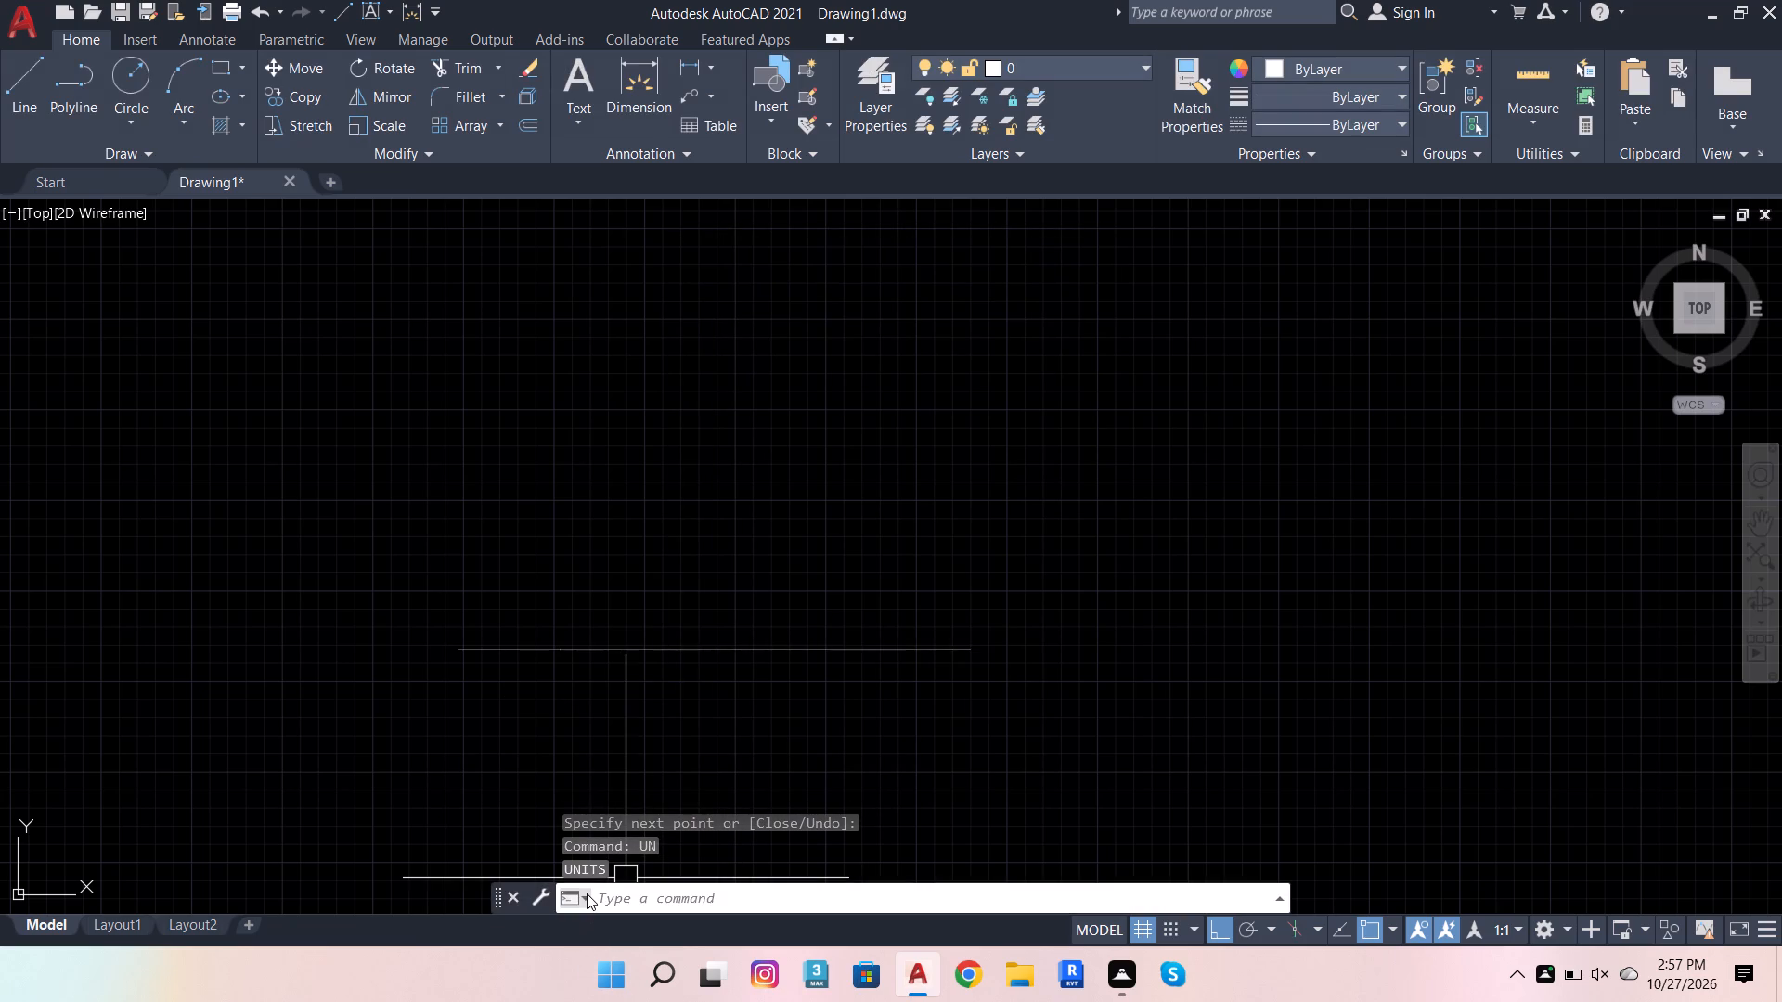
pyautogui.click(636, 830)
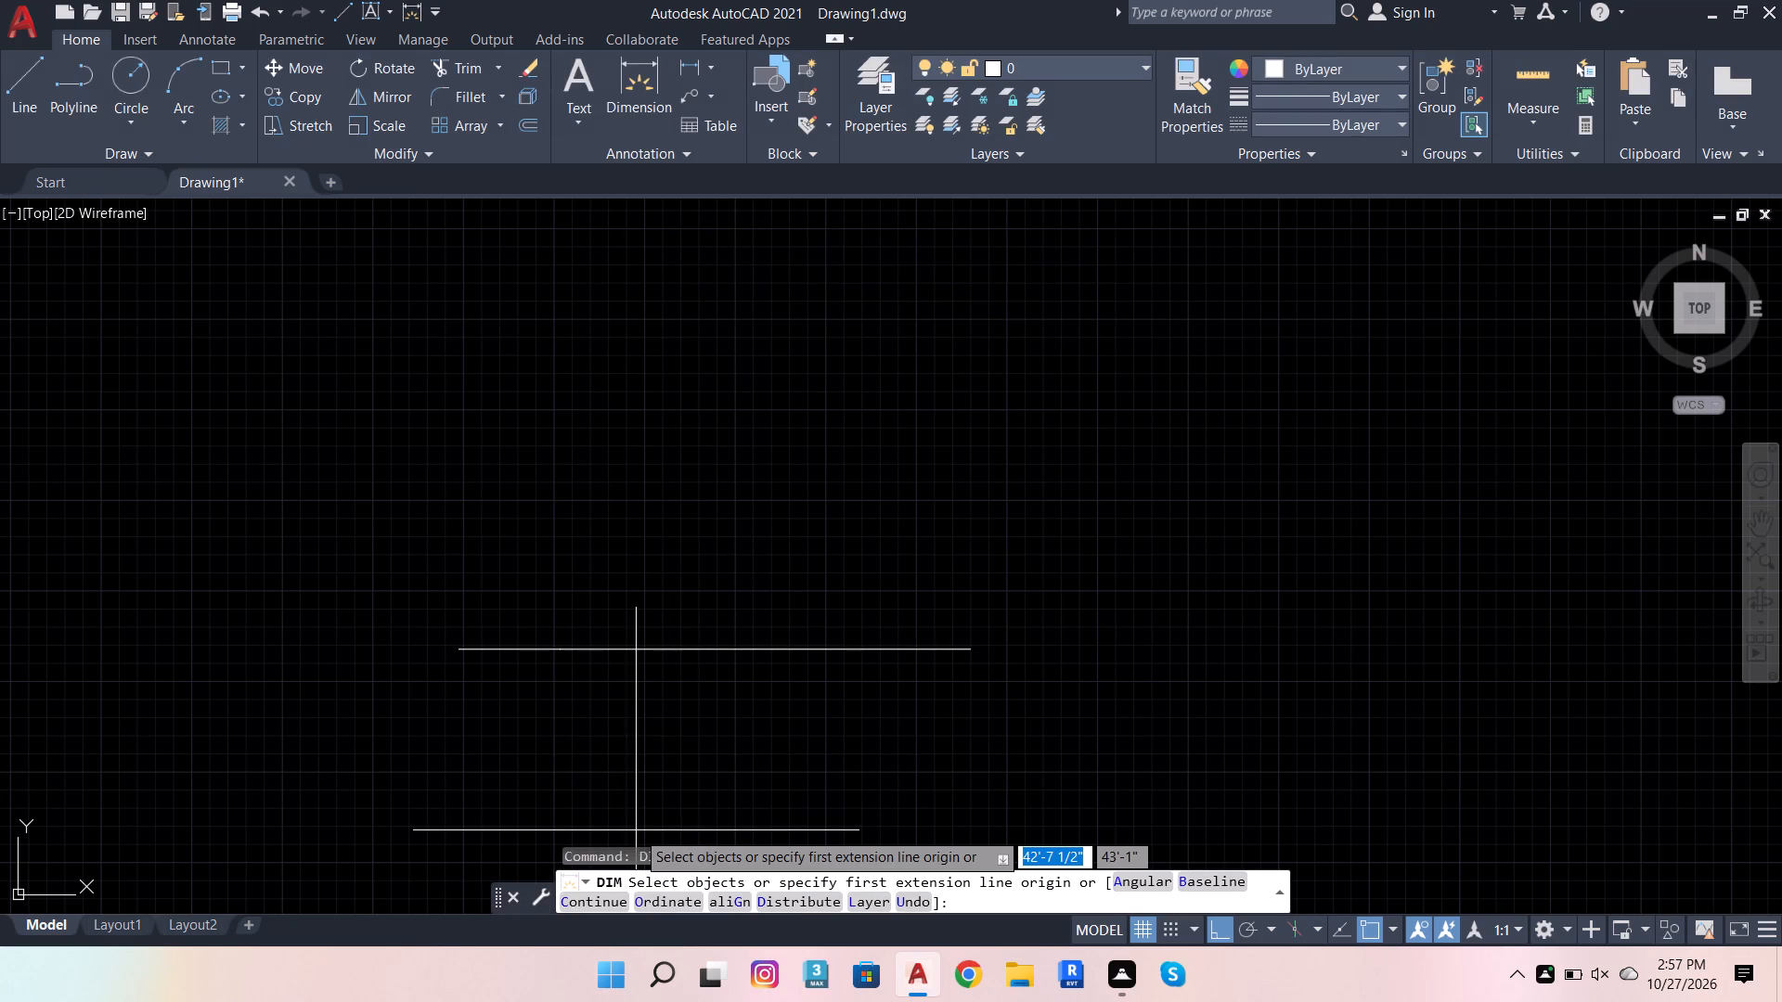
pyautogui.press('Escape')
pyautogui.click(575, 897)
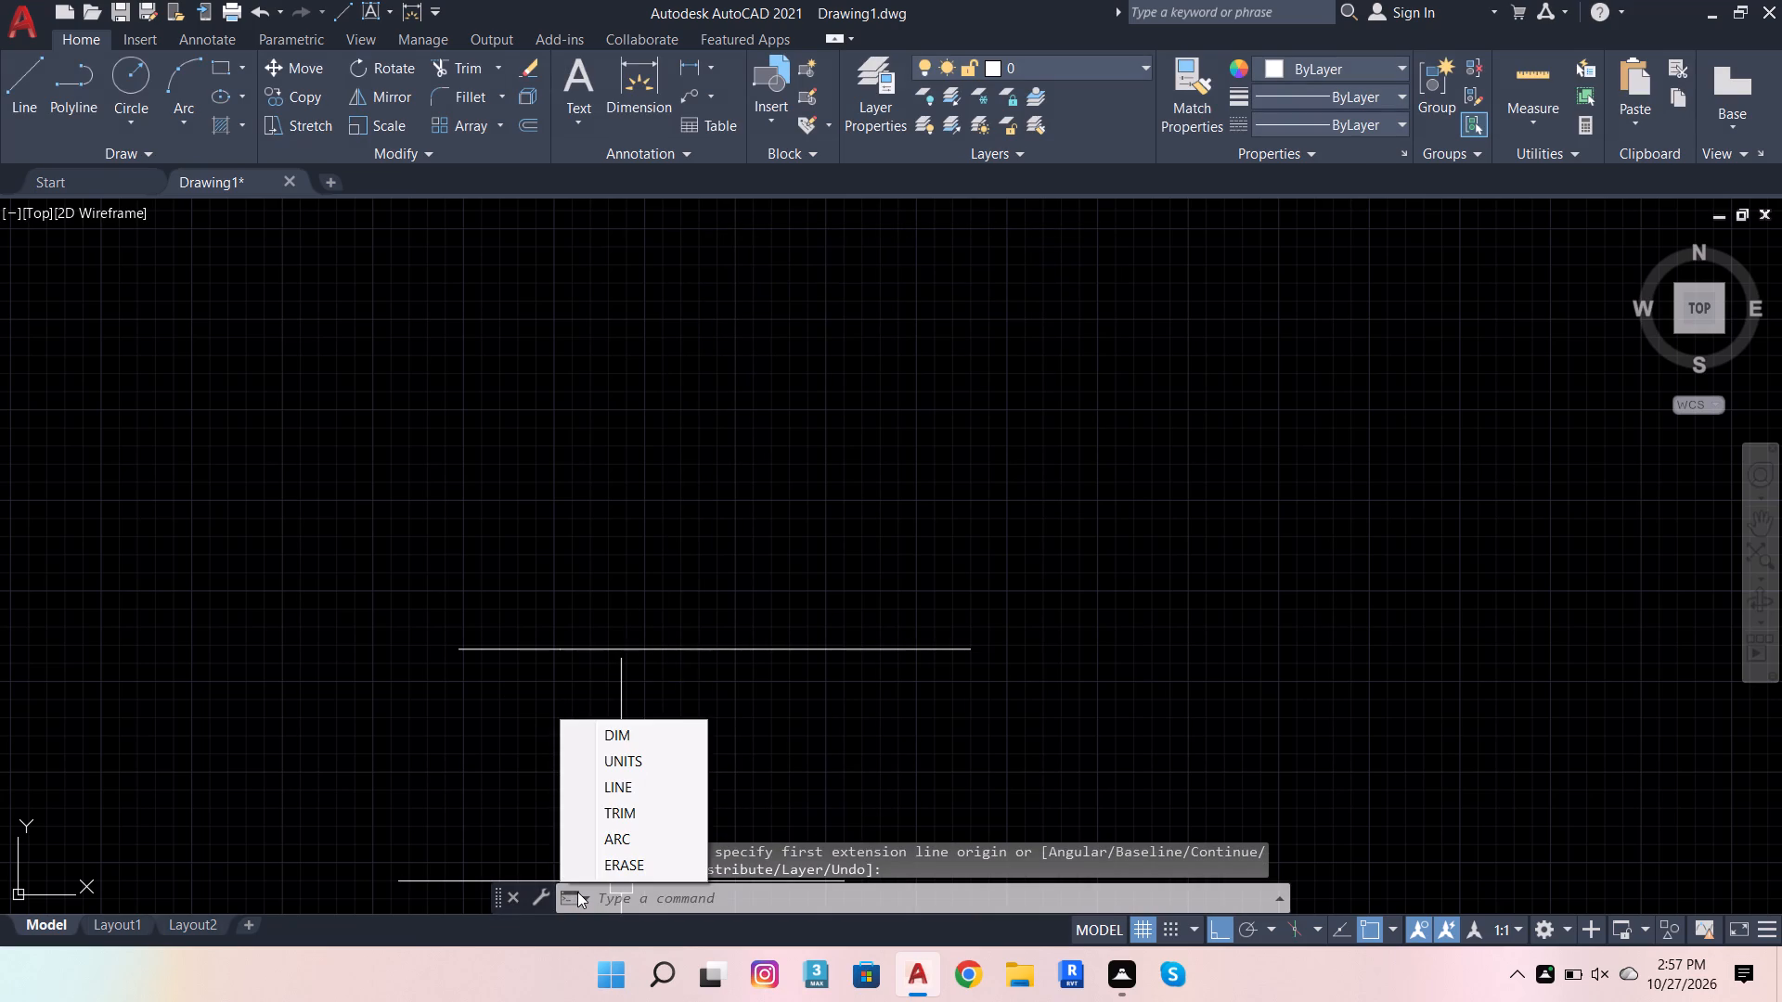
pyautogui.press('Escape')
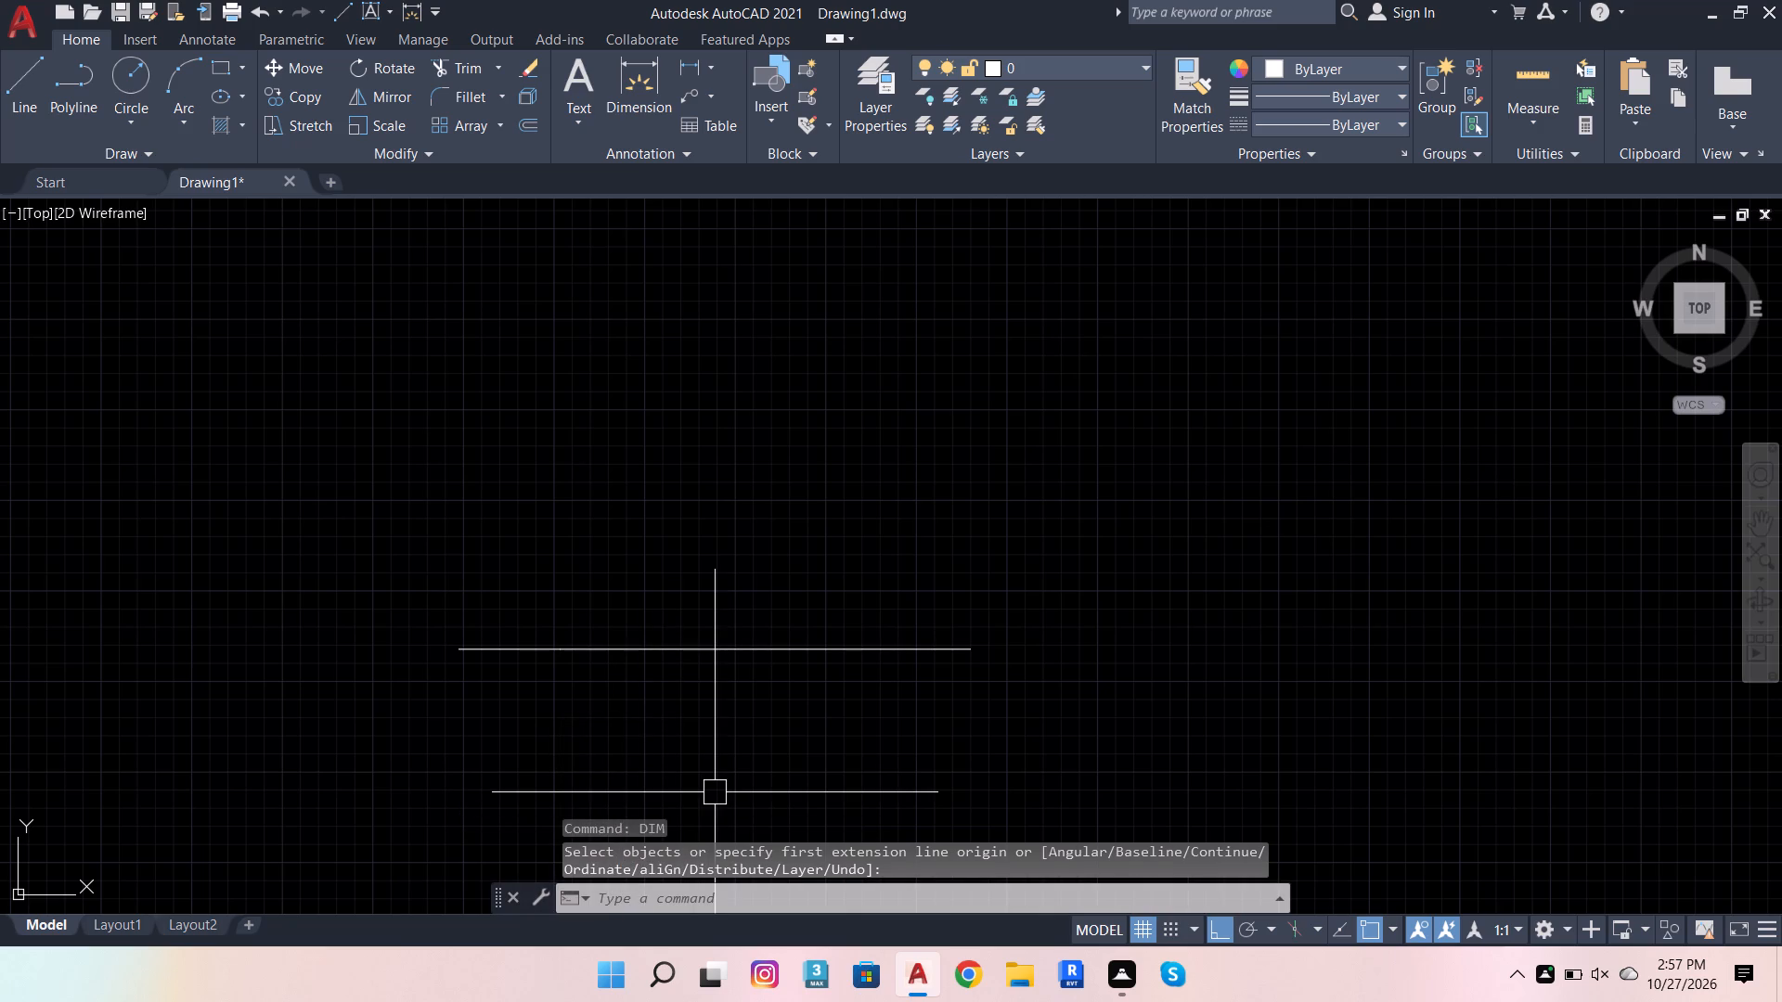
# Modify the Standard dimension style to a primary units precision of 0'-0 1/2" and set the style current.
pyautogui.write('DIM')
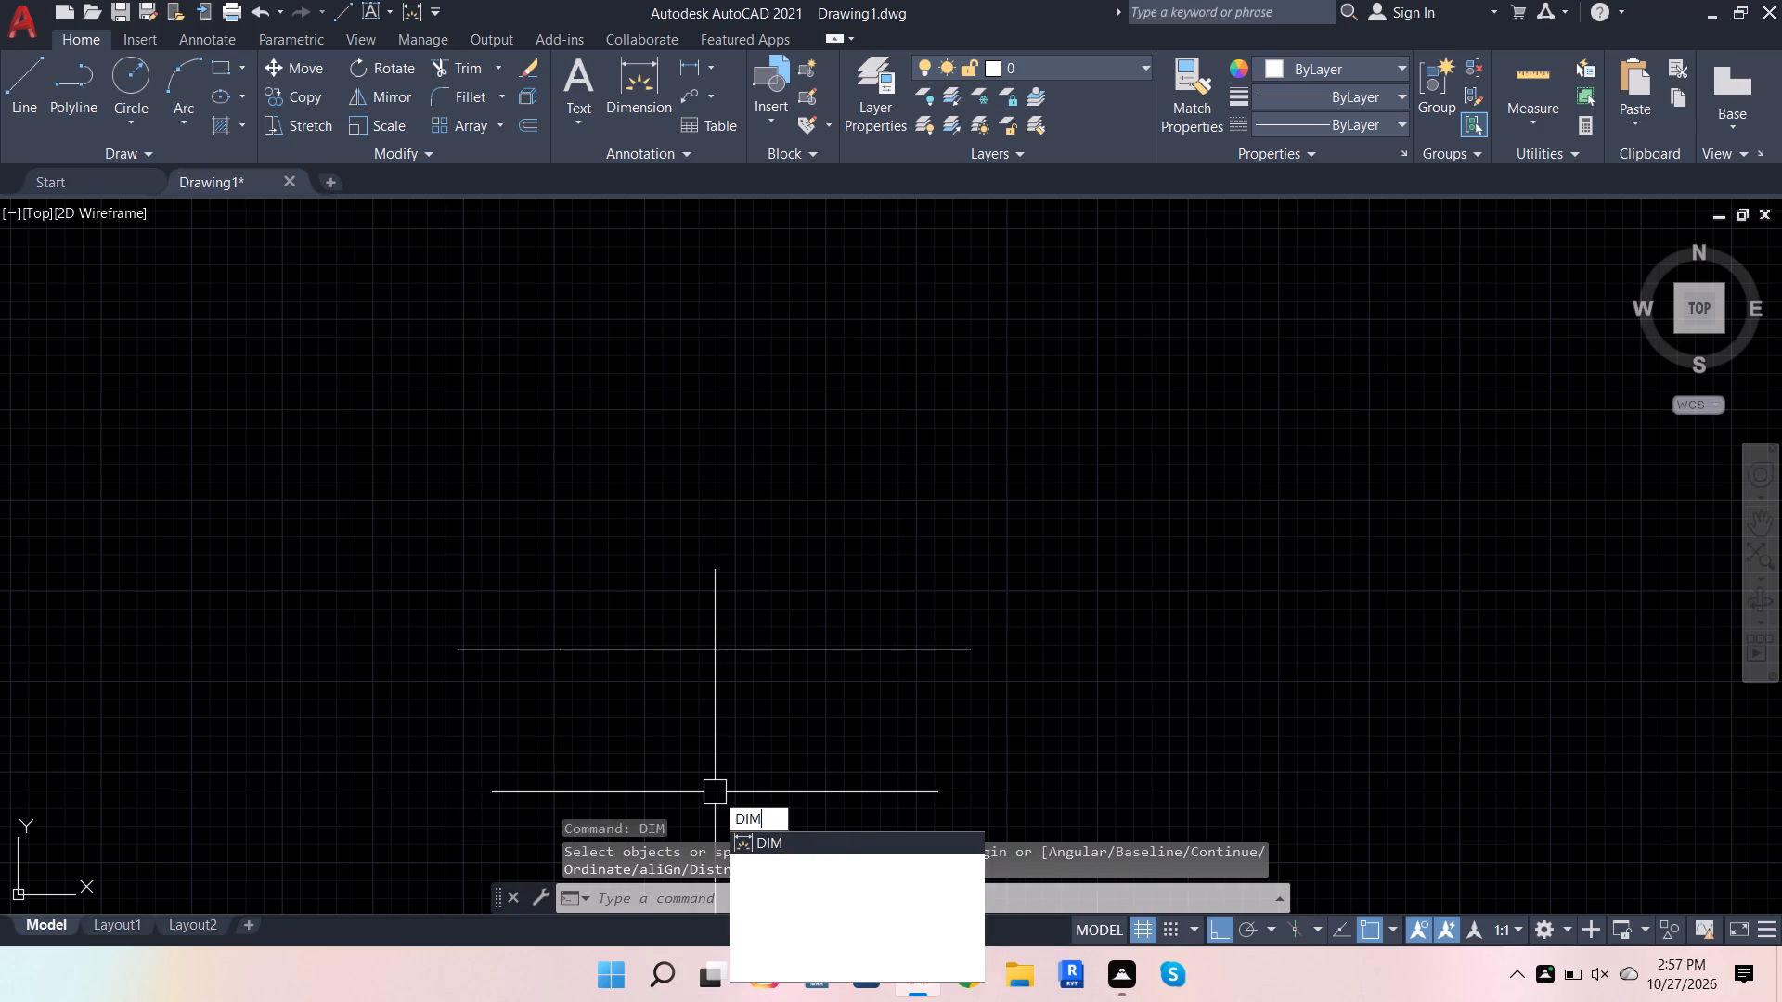
pyautogui.click(790, 867)
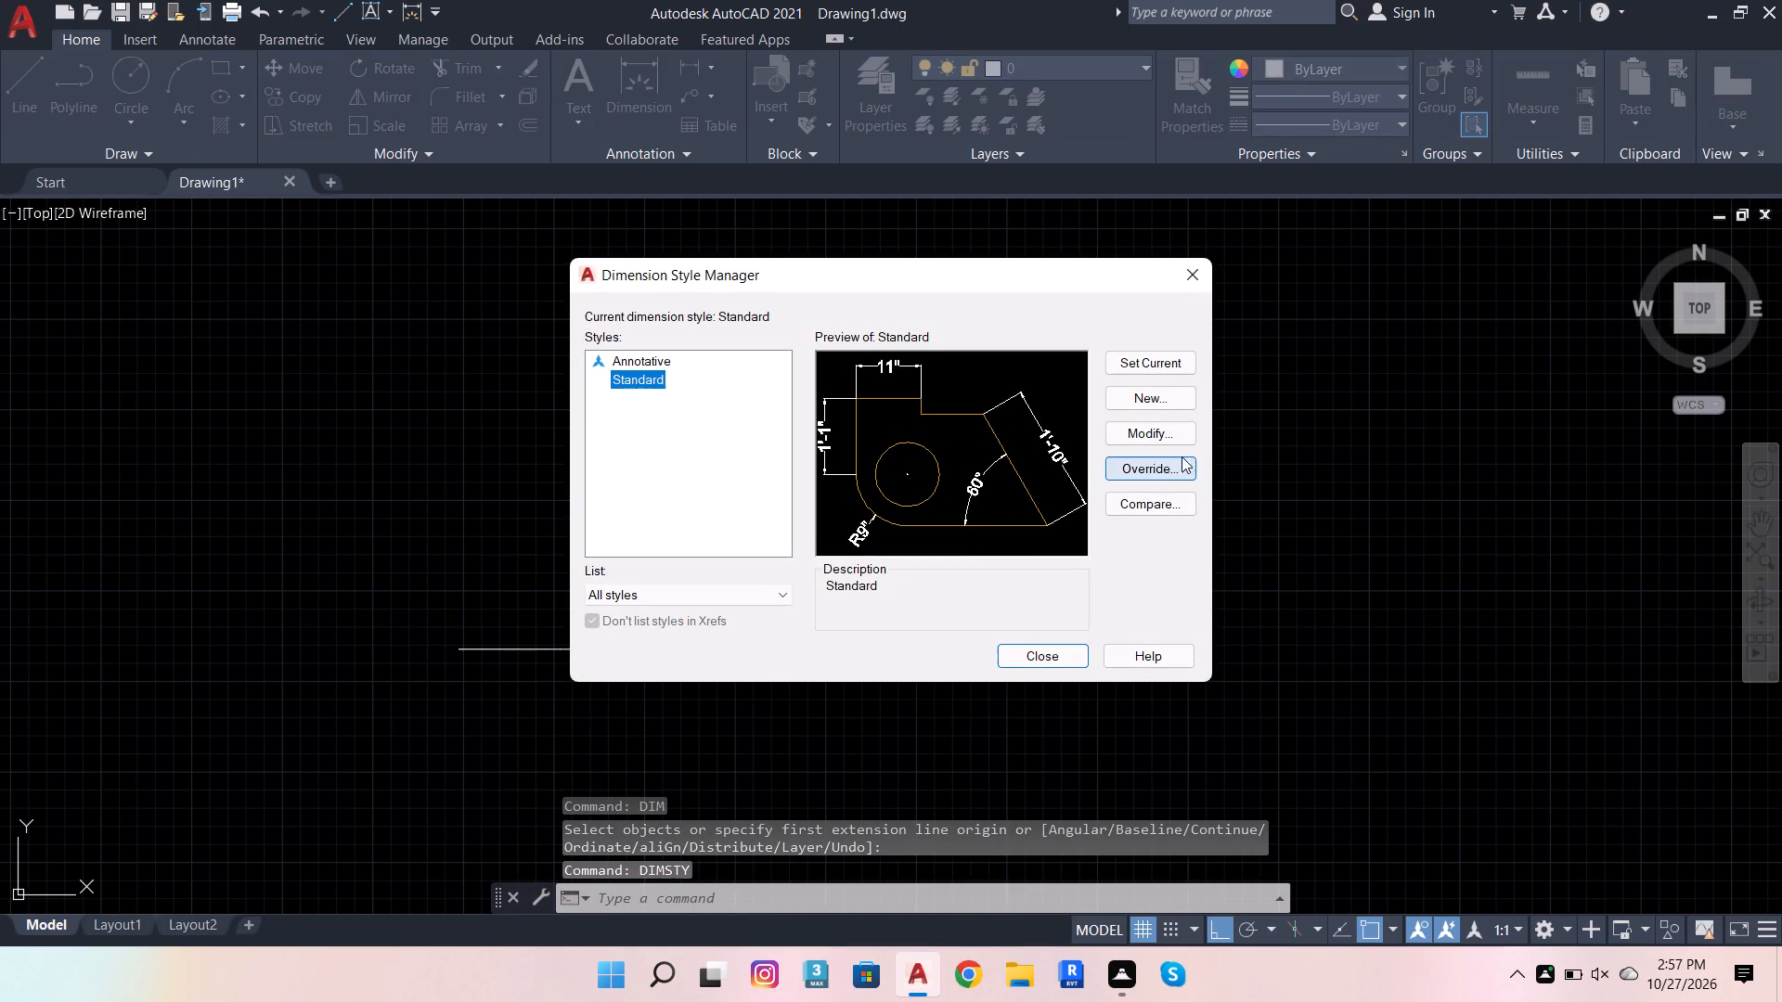
pyautogui.click(1179, 443)
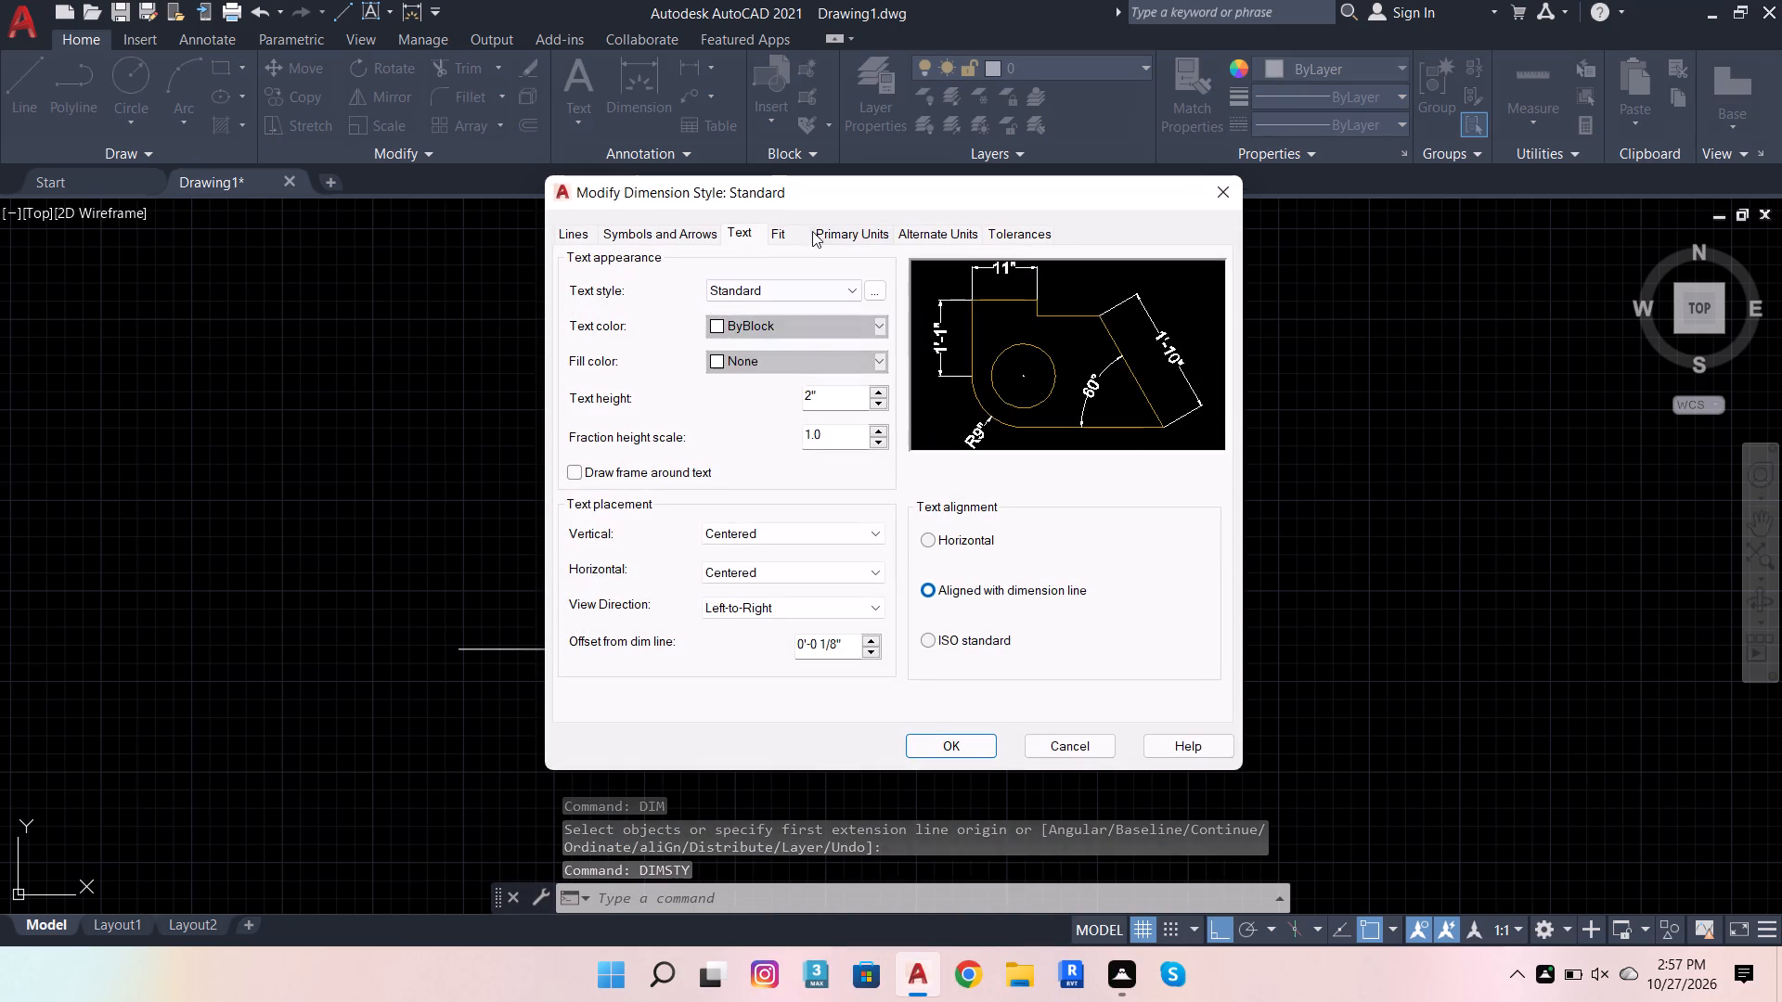
pyautogui.click(829, 238)
pyautogui.click(806, 323)
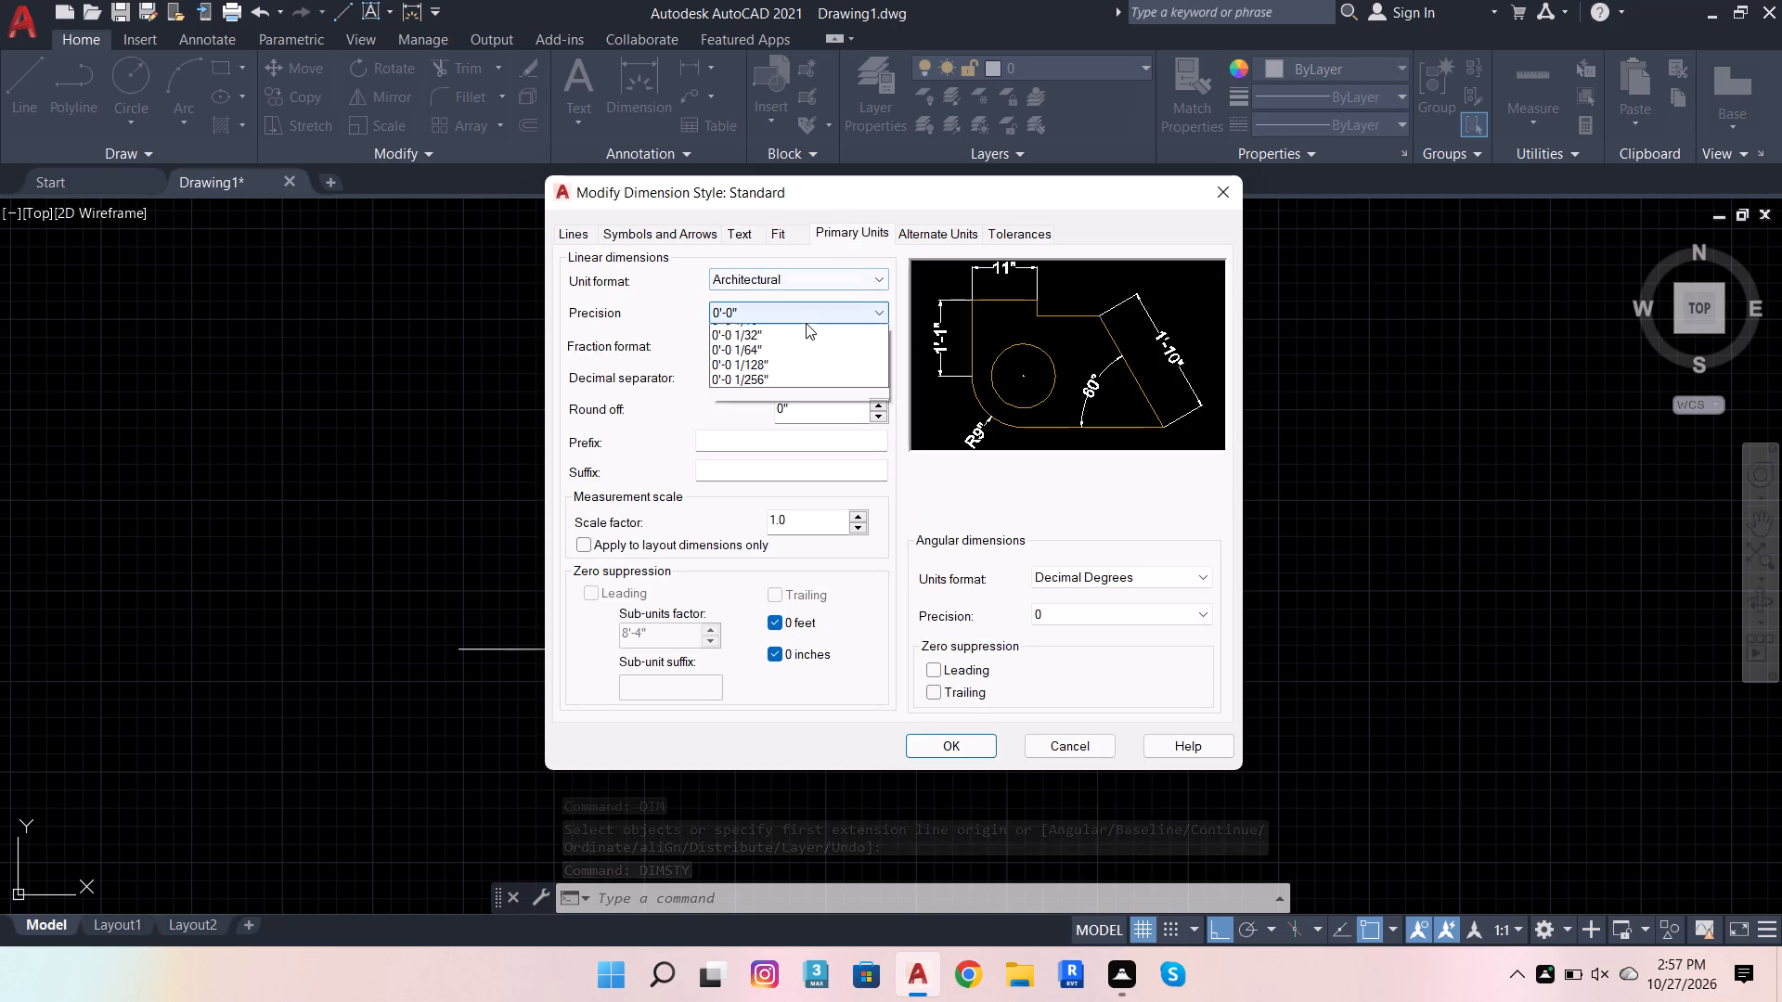
pyautogui.click(796, 346)
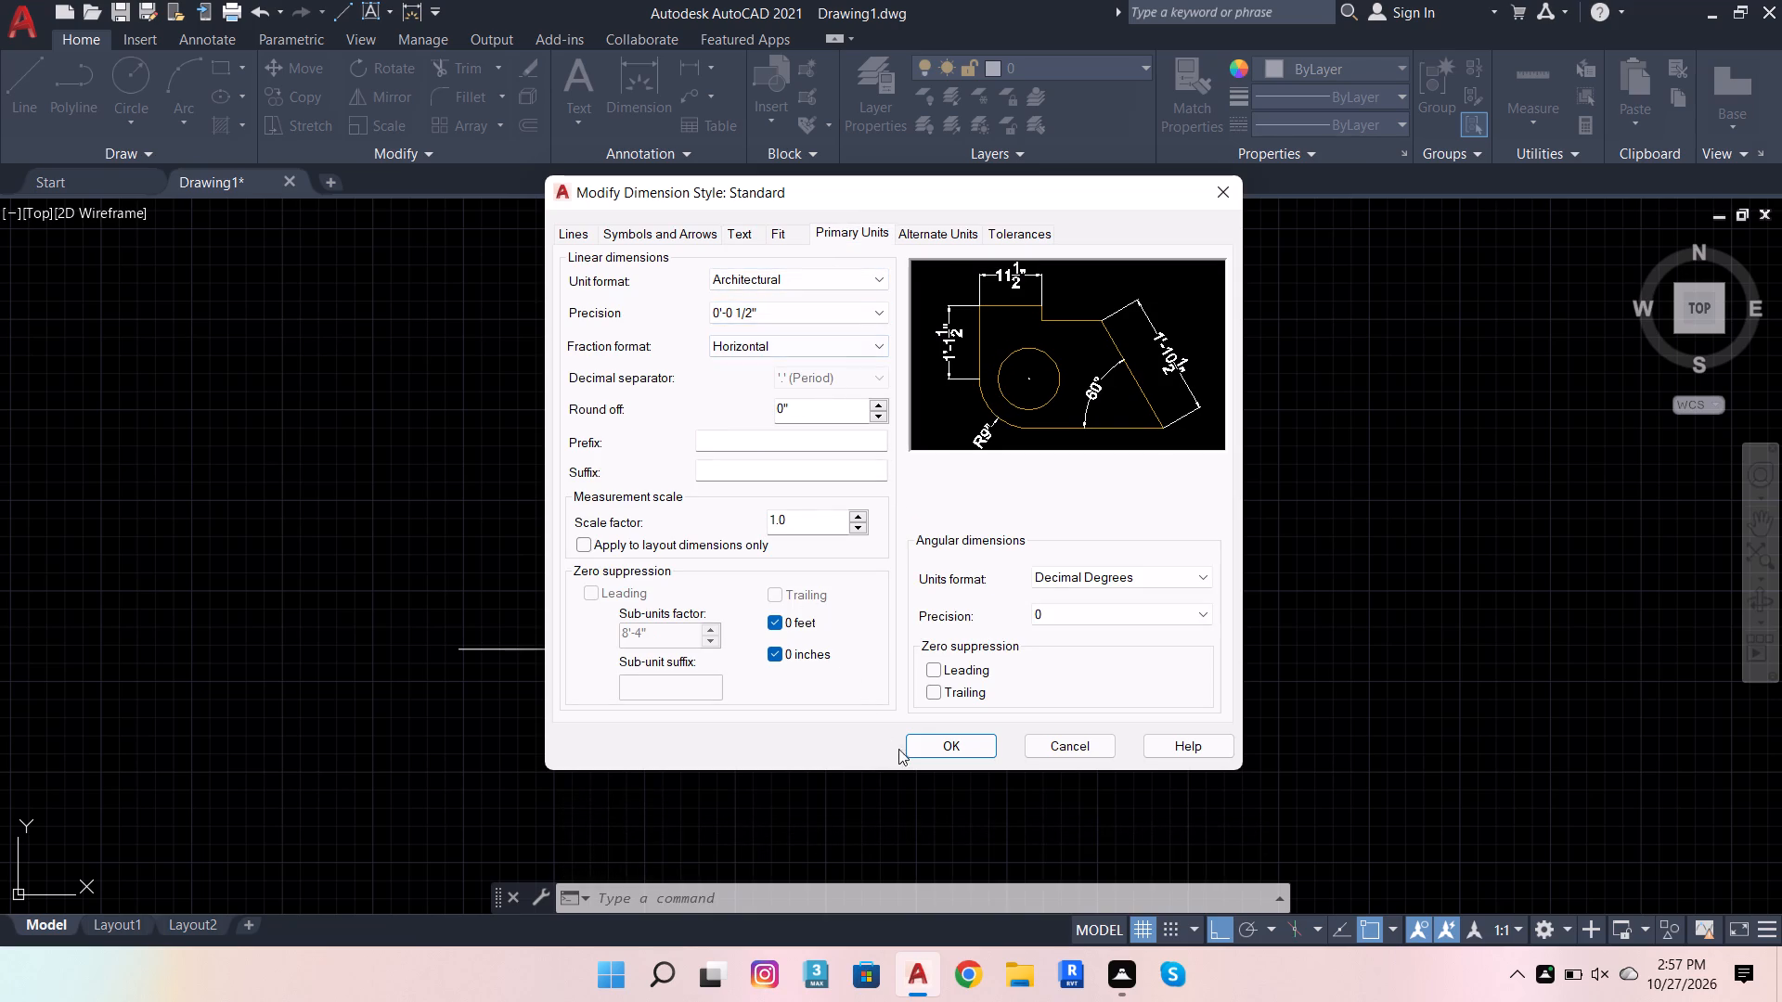
pyautogui.click(934, 743)
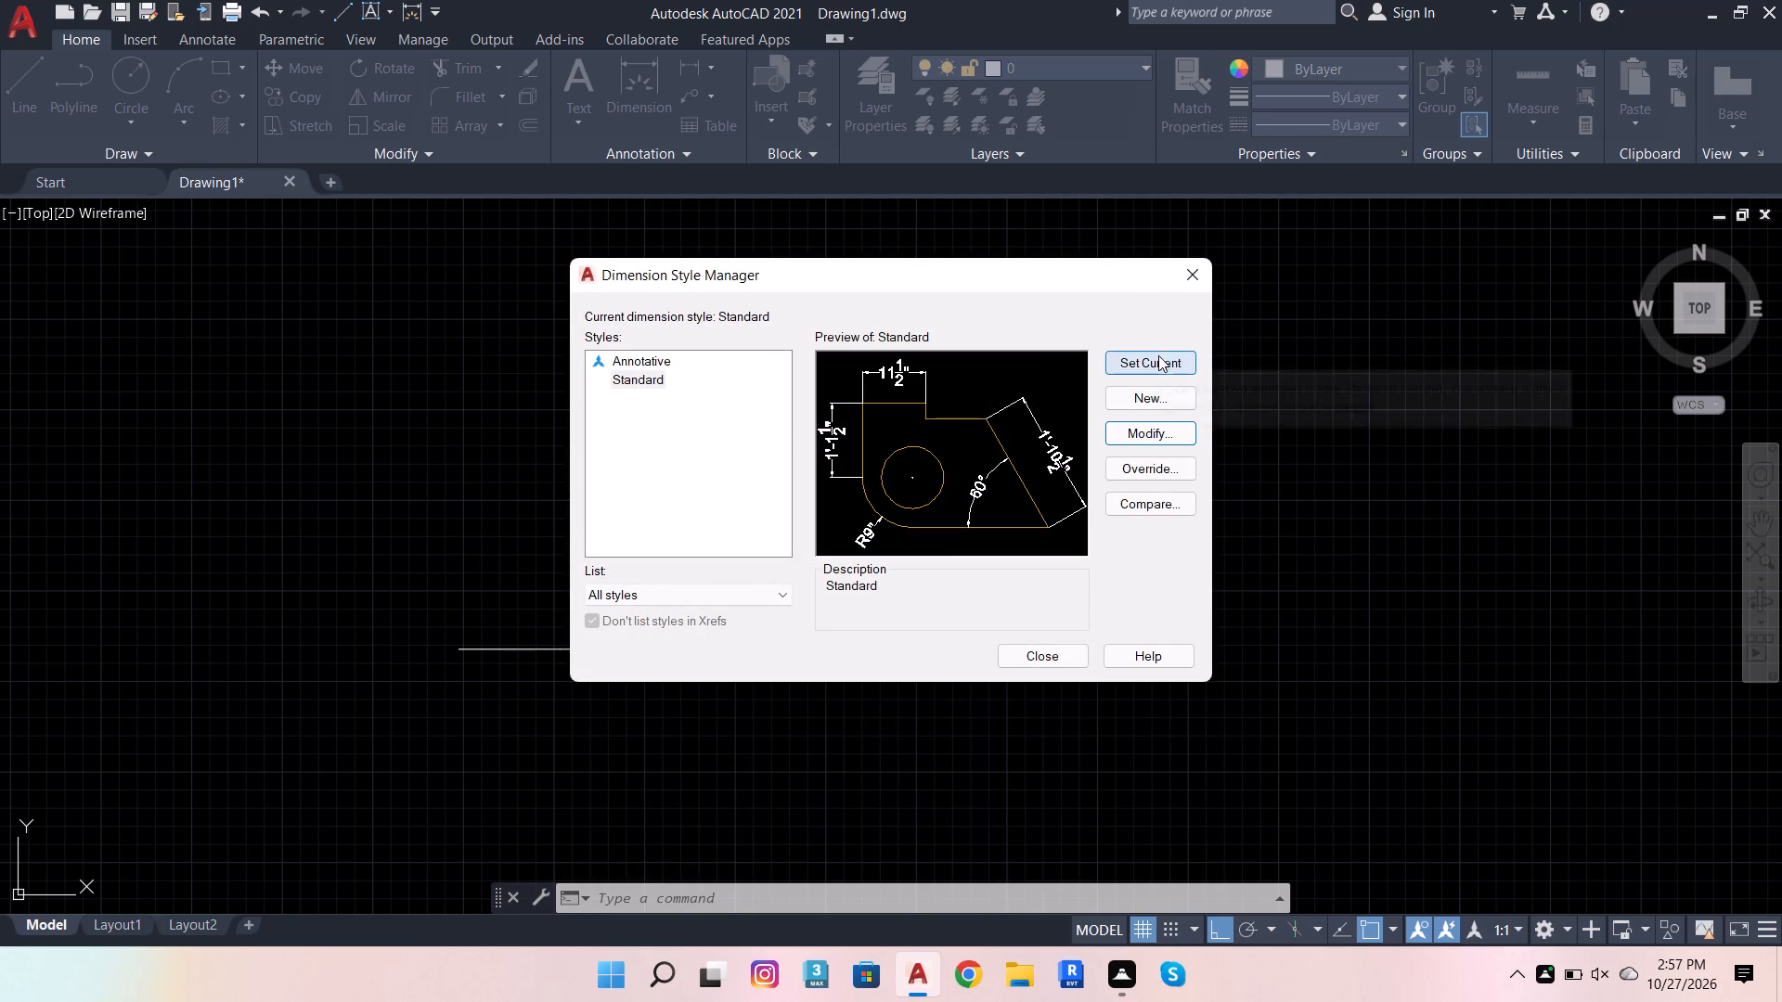
pyautogui.click(1158, 359)
pyautogui.click(1057, 649)
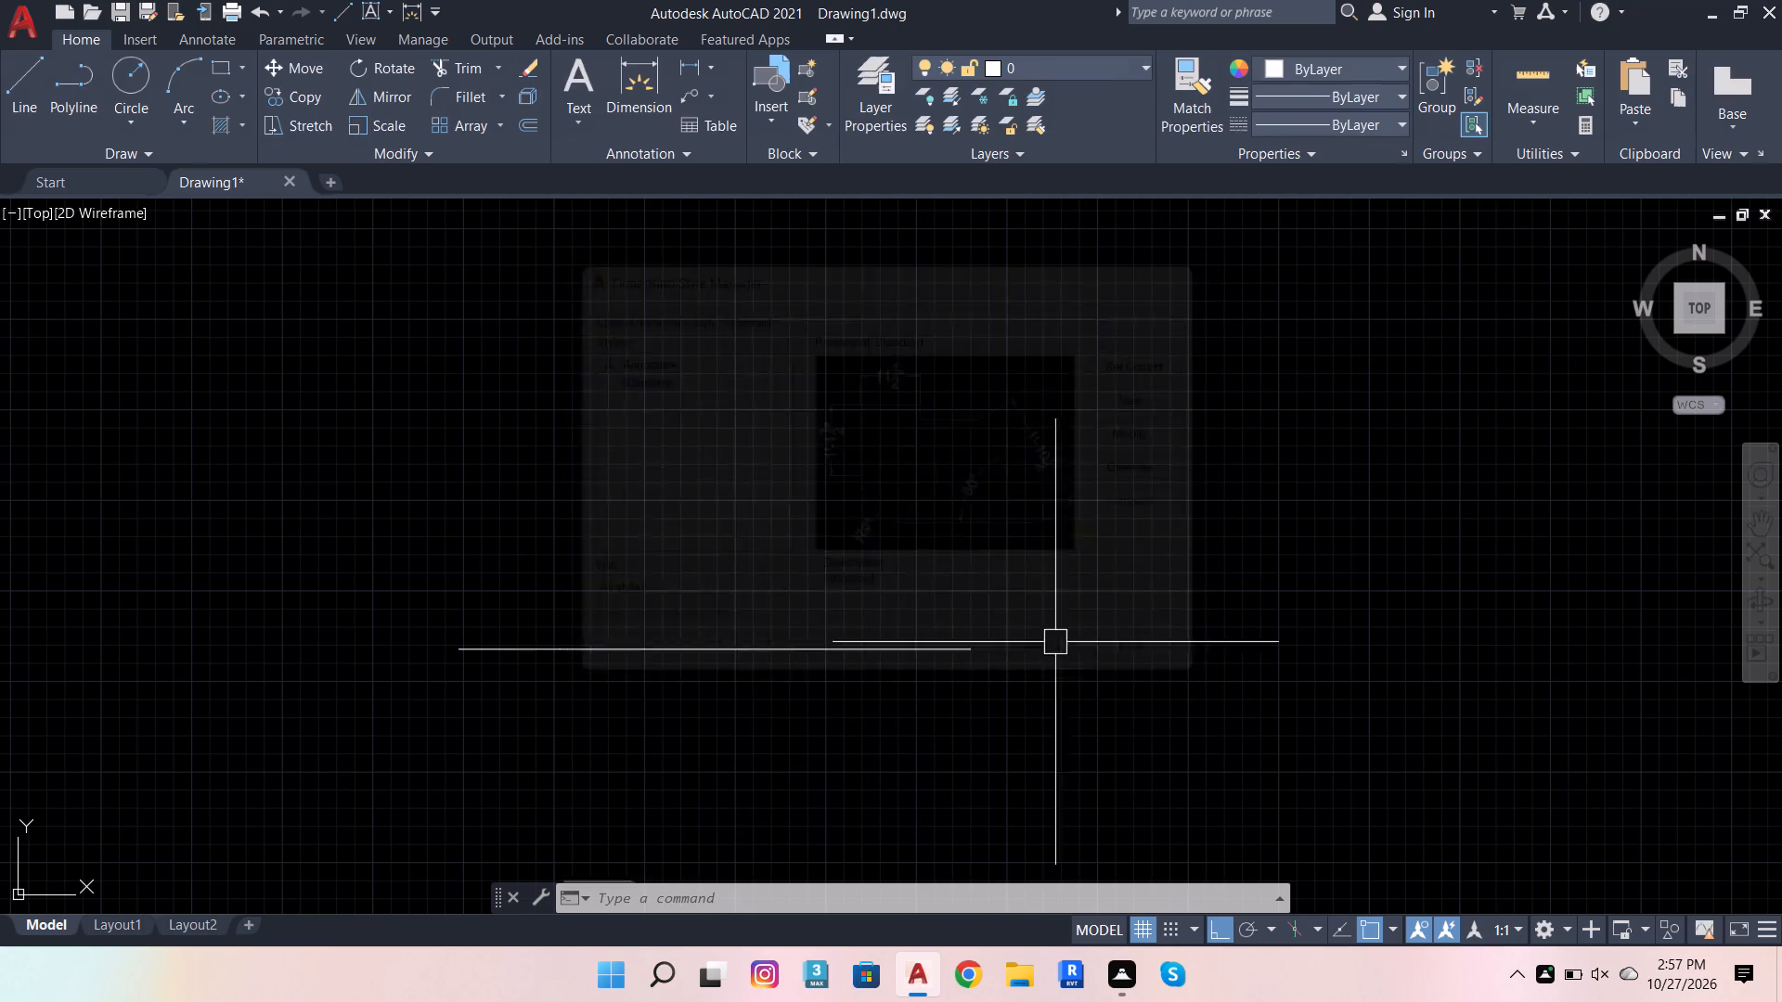
# Dimension the base line's second segment below the line, and its first segment with the dimension line aligned to it.
pyautogui.scroll(-2, 851, 503)
pyautogui.scroll(3, 791, 585)
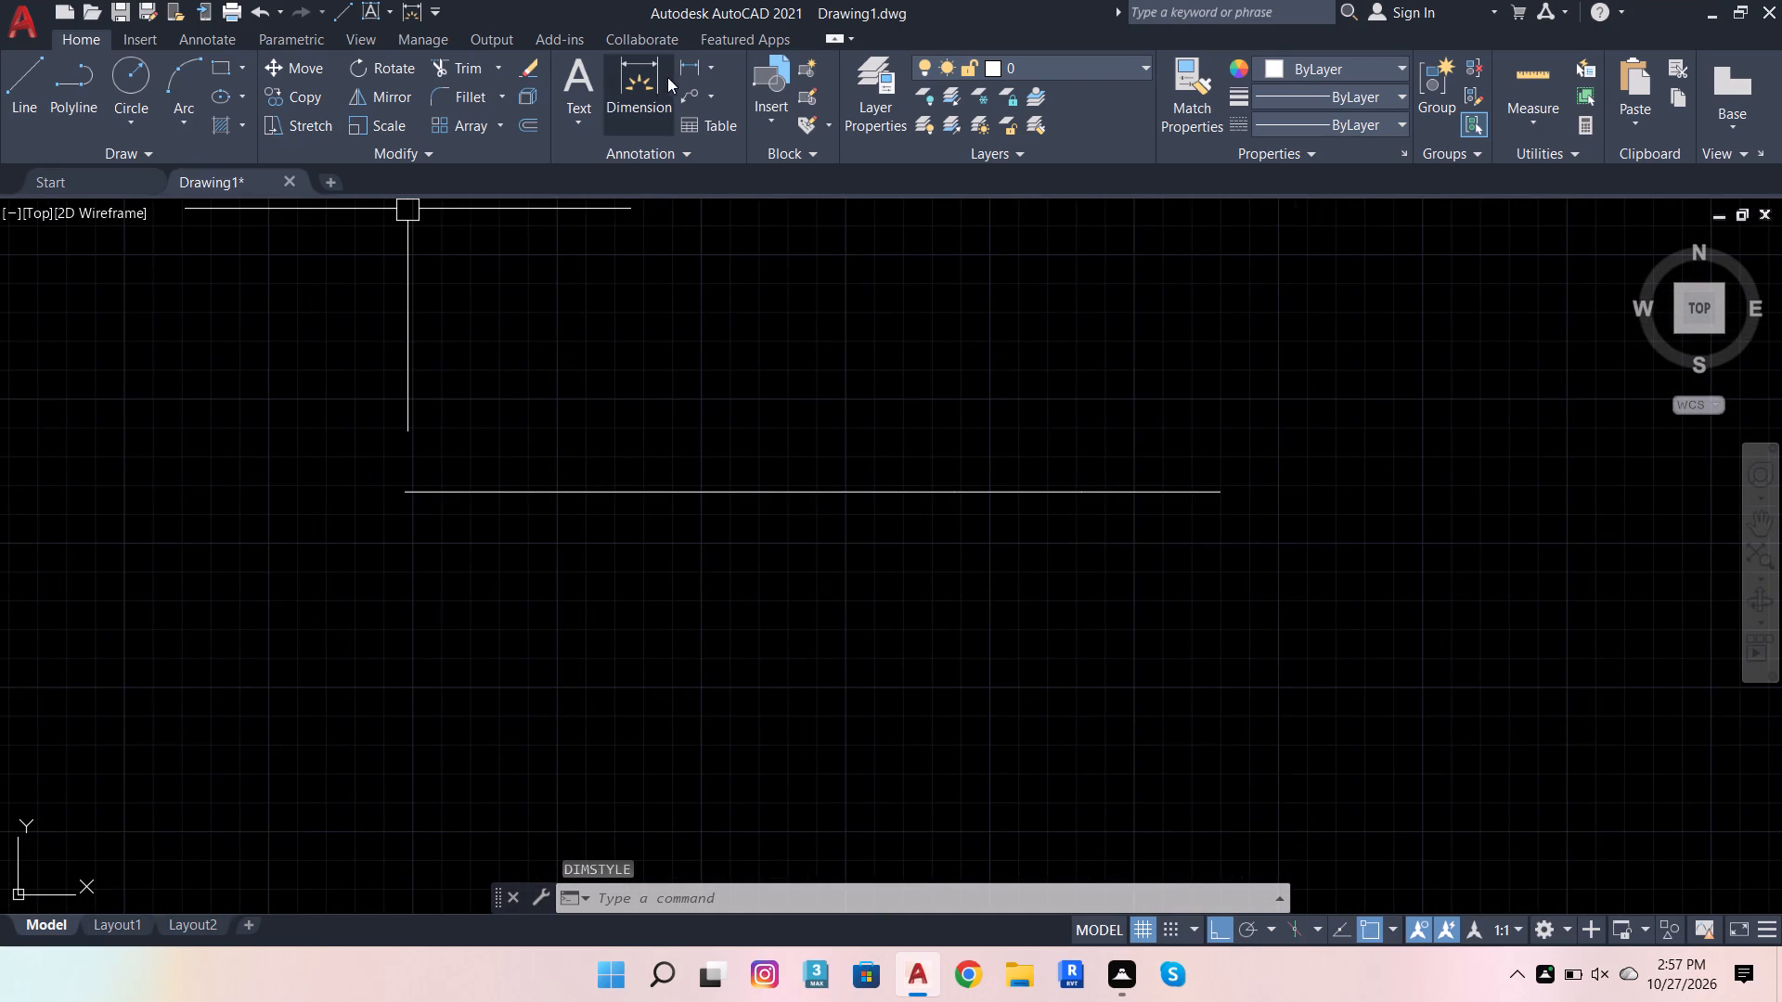
pyautogui.click(653, 81)
pyautogui.click(678, 498)
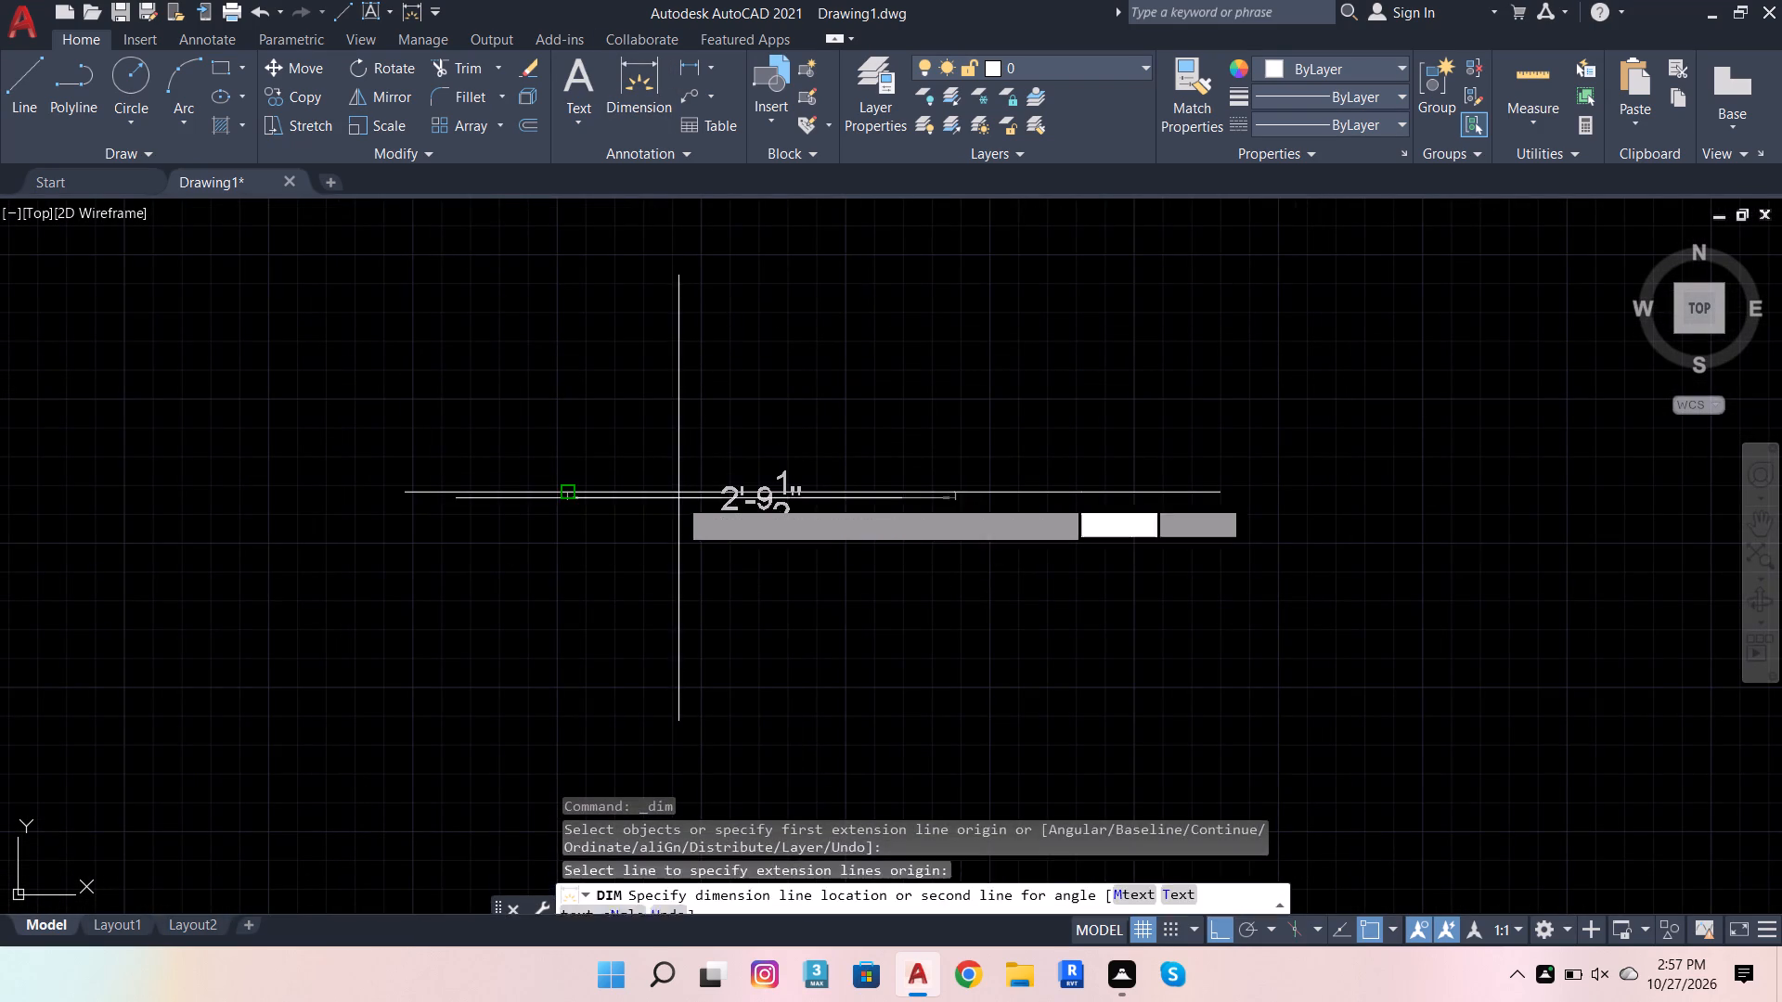
pyautogui.click(682, 554)
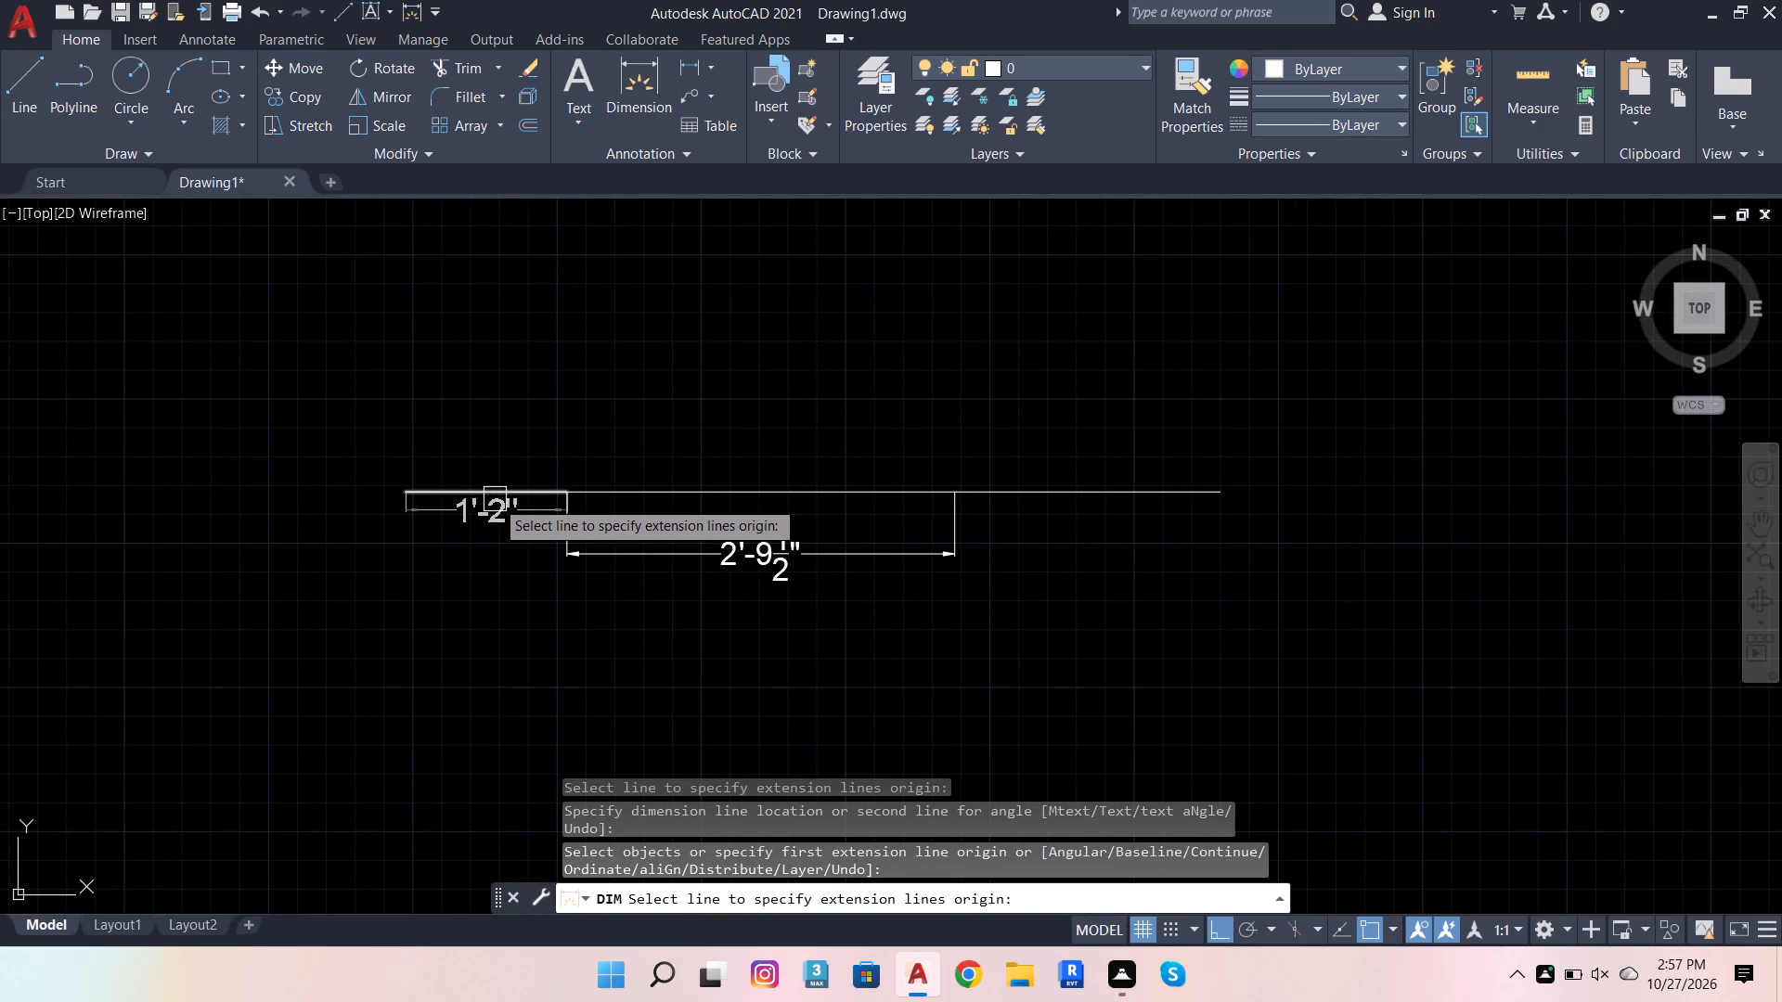
pyautogui.click(496, 498)
pyautogui.scroll(2, 549, 553)
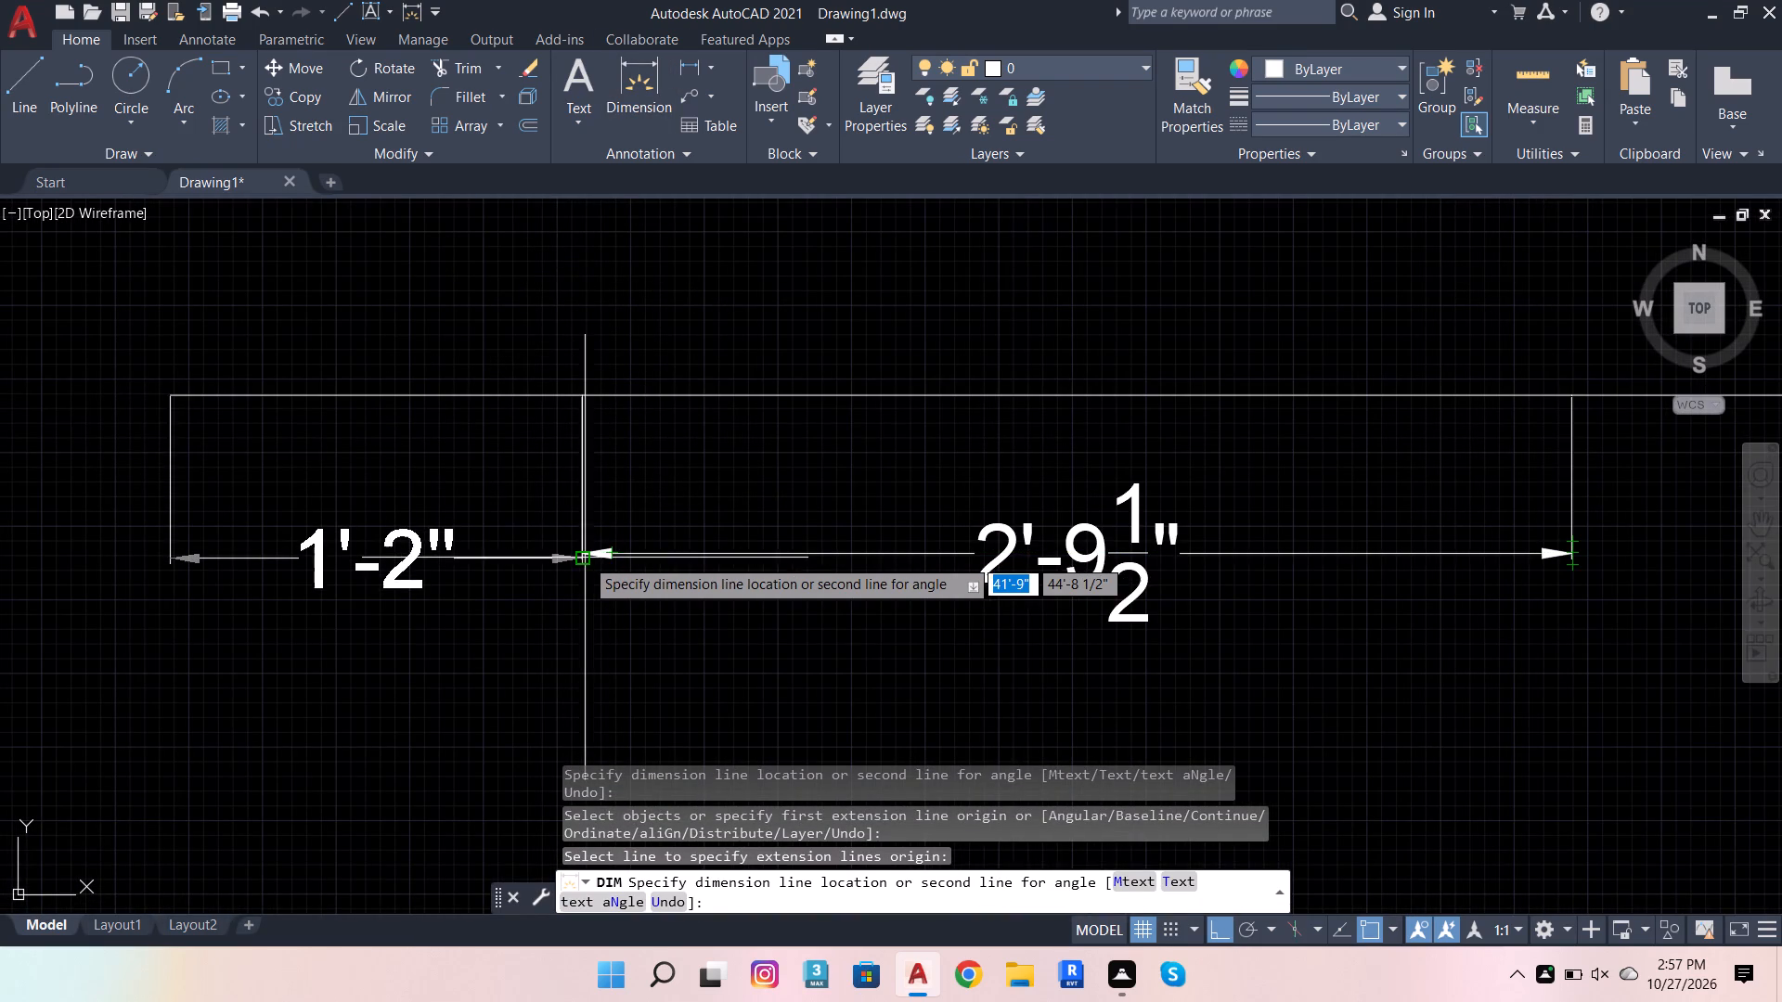
pyautogui.scroll(3, 581, 551)
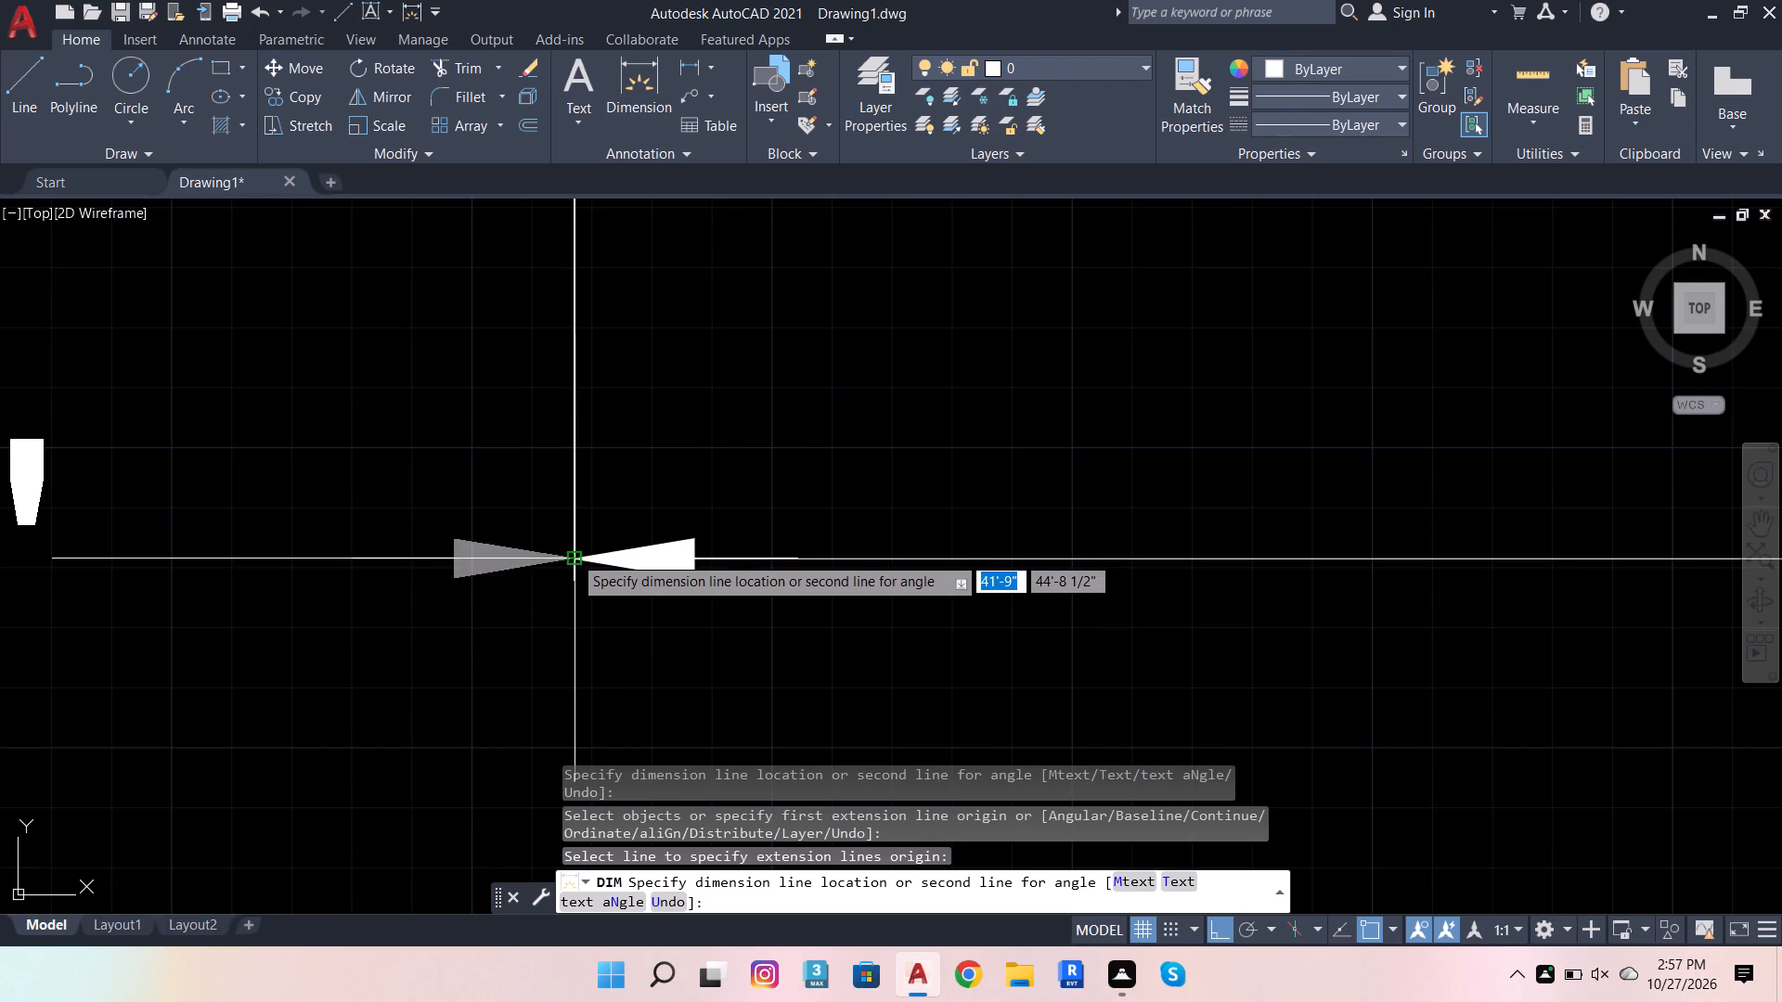
pyautogui.click(573, 555)
# Dimension the base line's third and fourth segments, aligning both dimension lines with the existing segment dimensions.
pyautogui.scroll(-3, 274, 553)
pyautogui.scroll(-3, 538, 574)
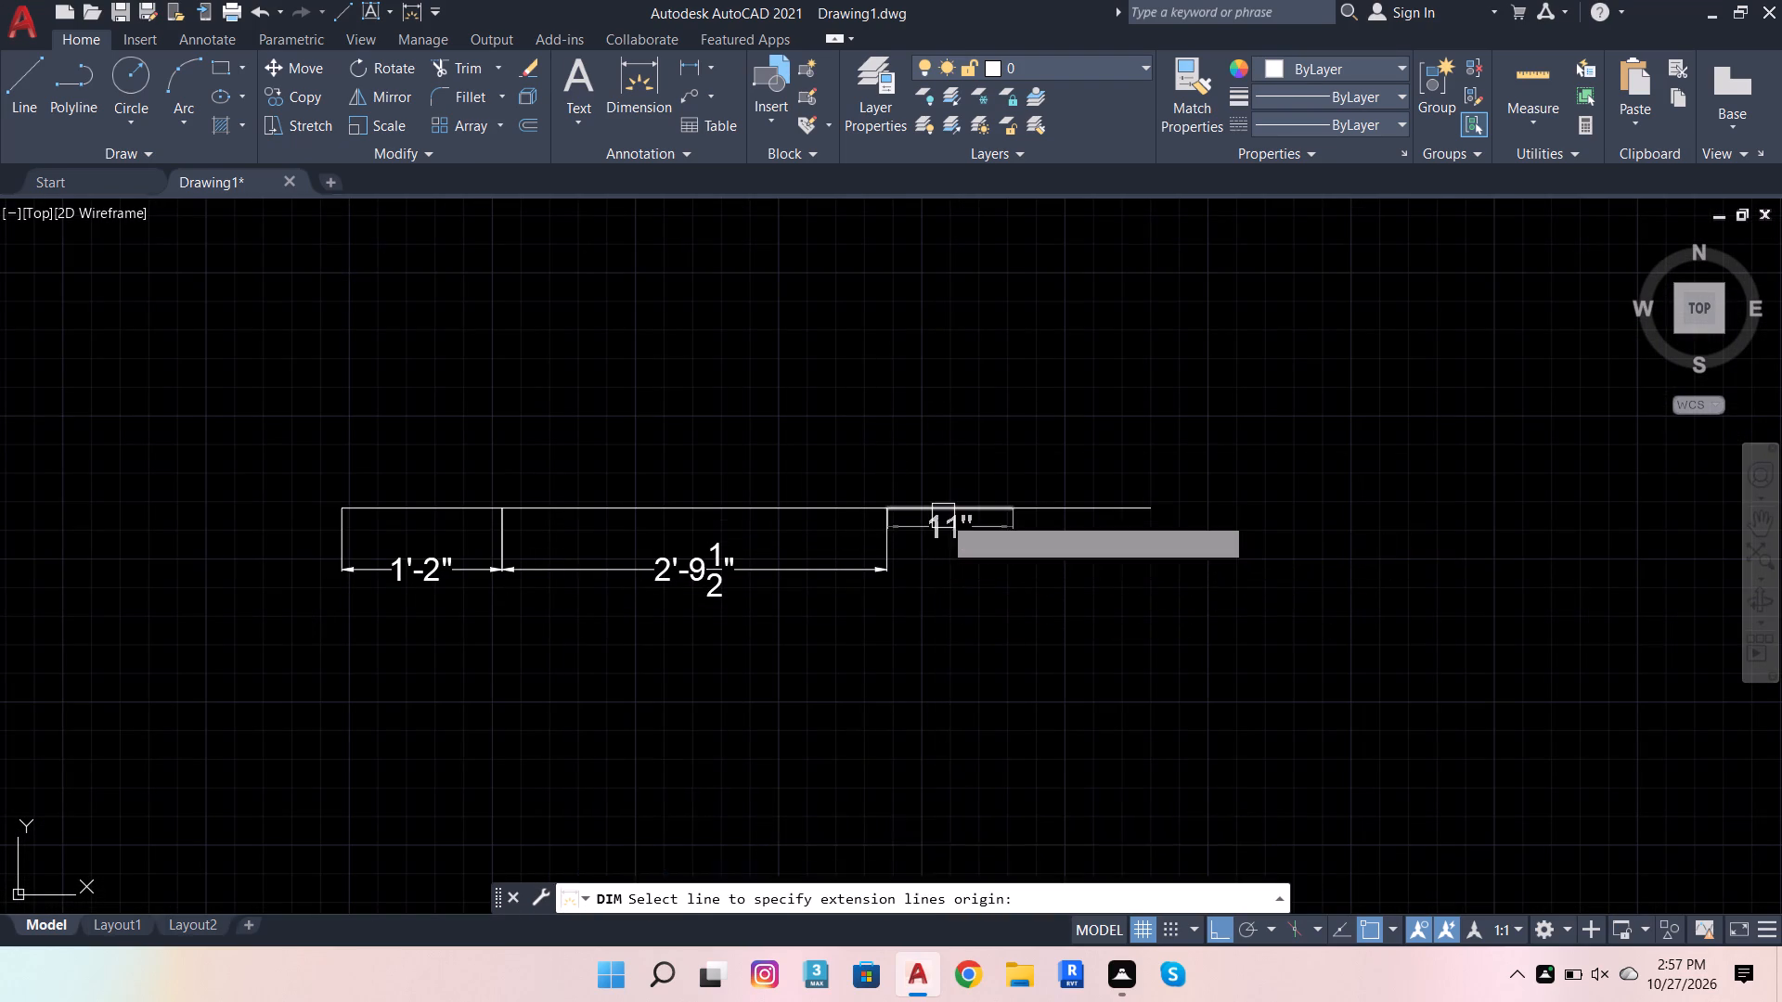
pyautogui.click(941, 511)
pyautogui.scroll(3, 897, 559)
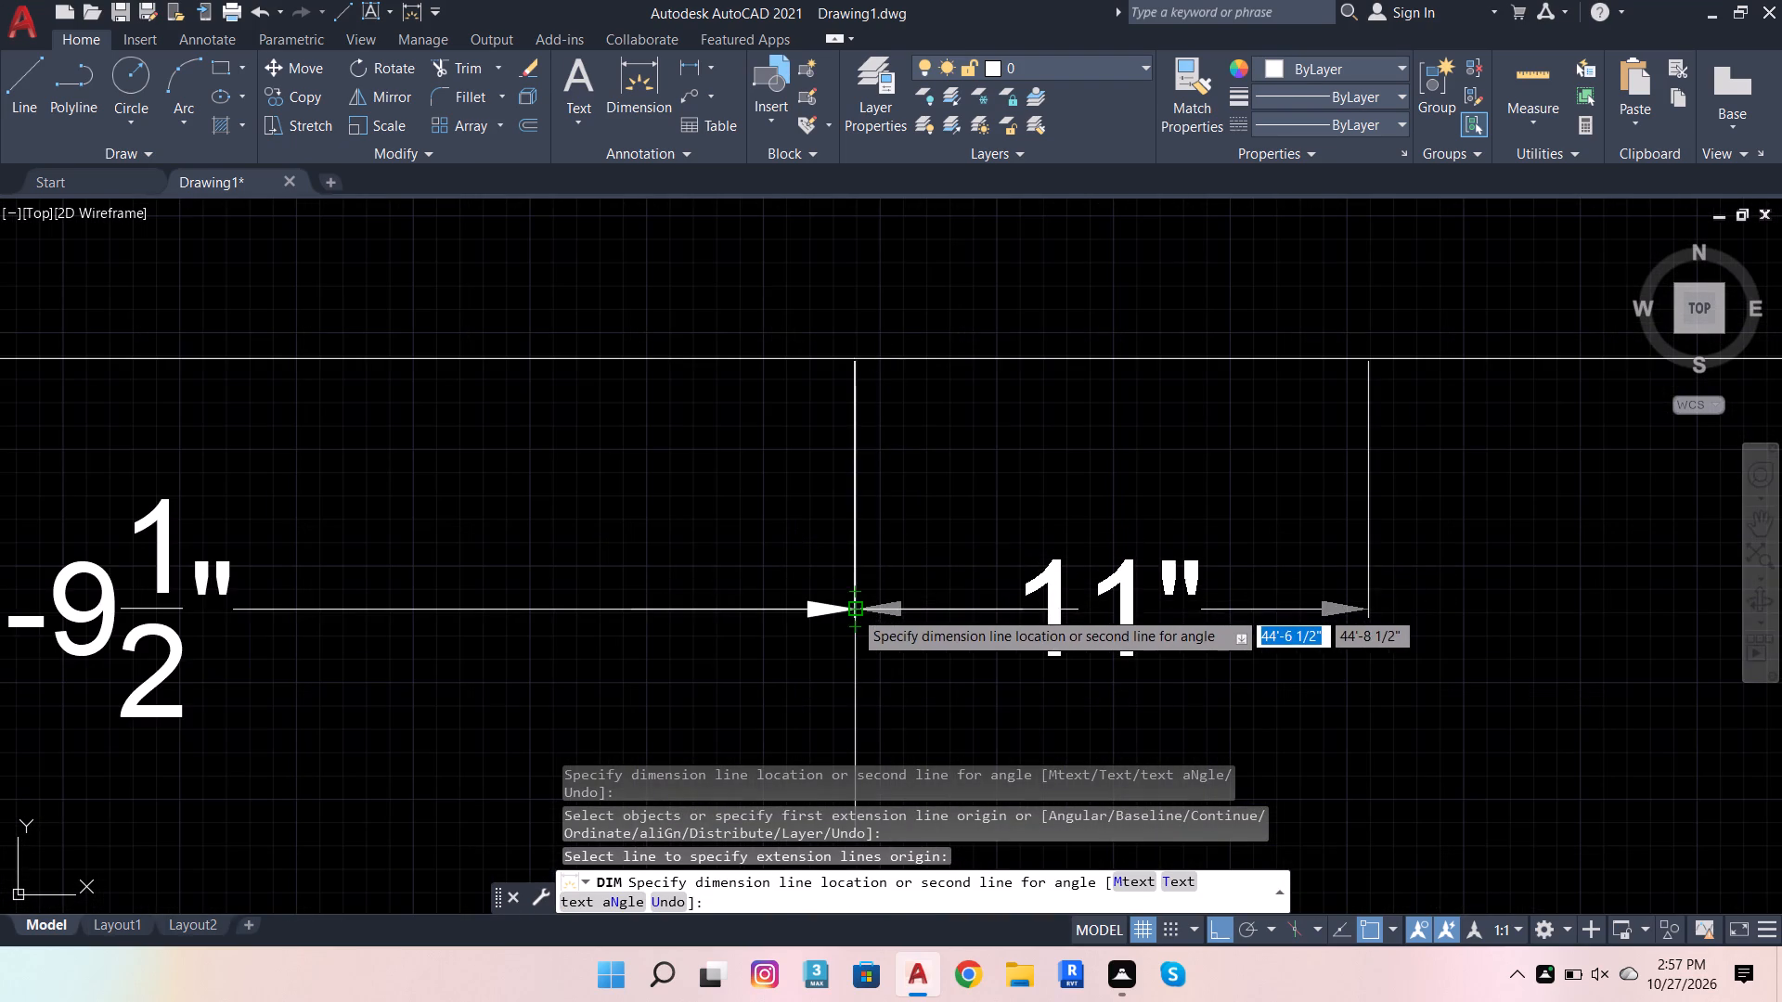
pyautogui.click(853, 610)
pyautogui.scroll(-2, 135, 575)
pyautogui.click(673, 492)
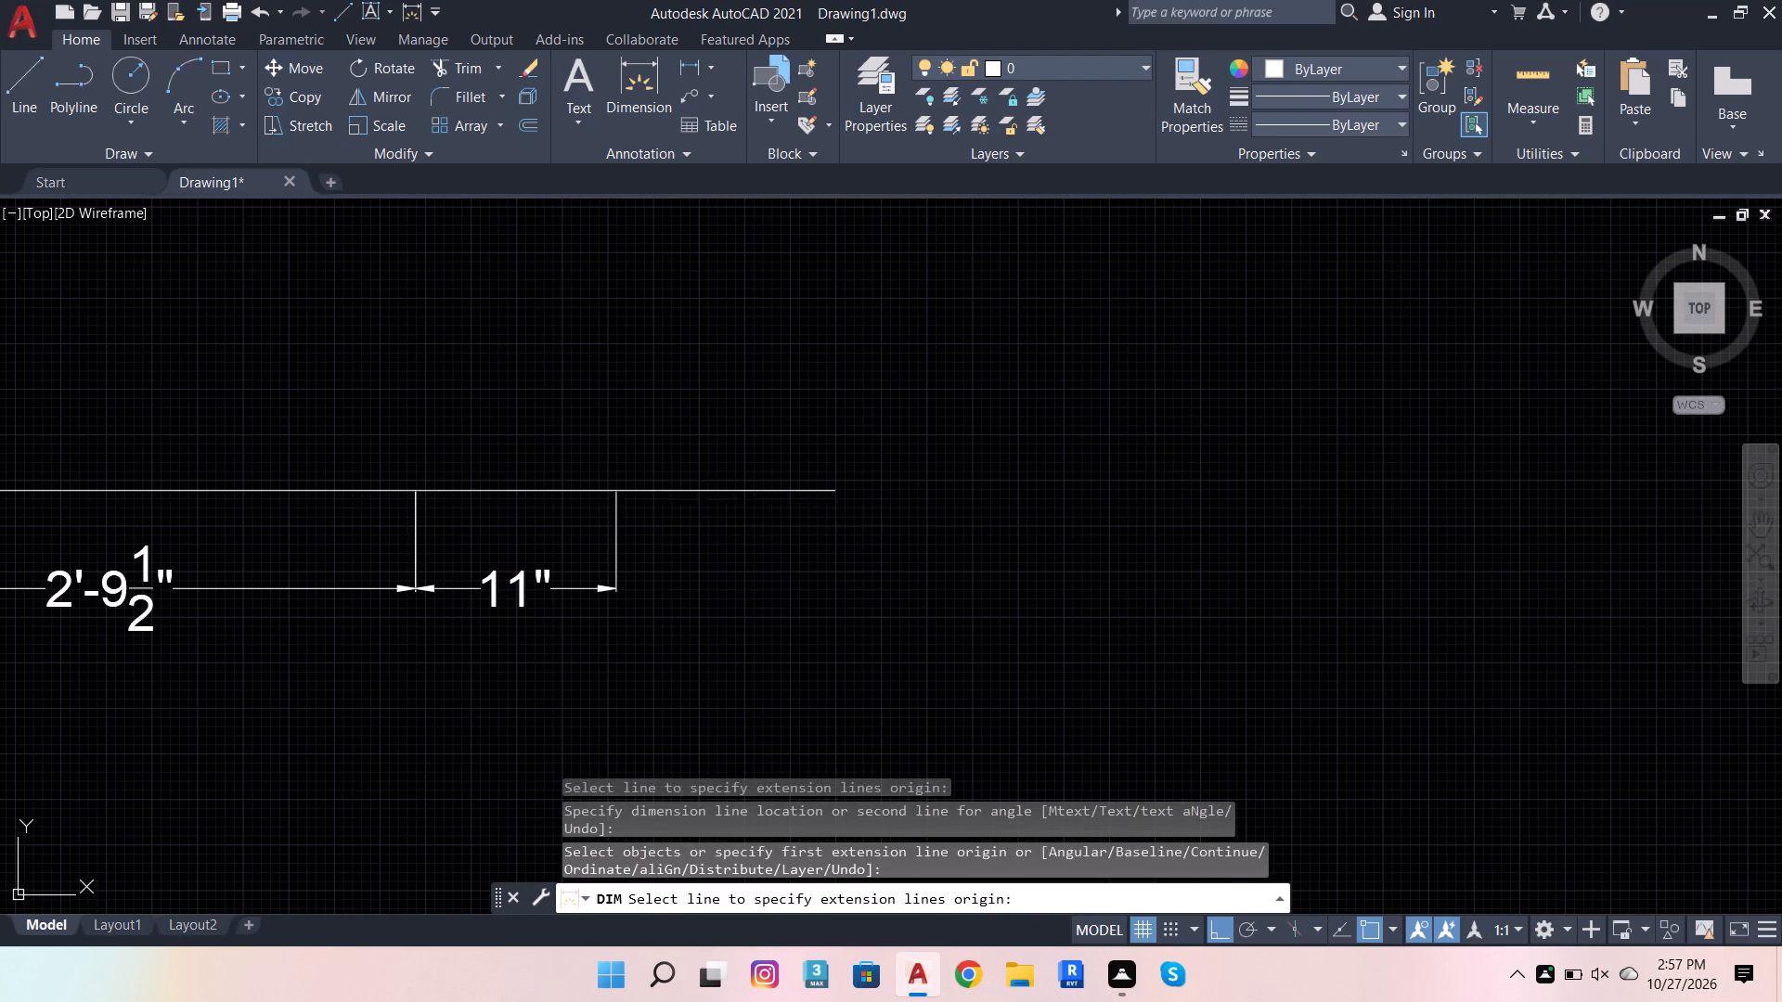
pyautogui.scroll(3, 600, 587)
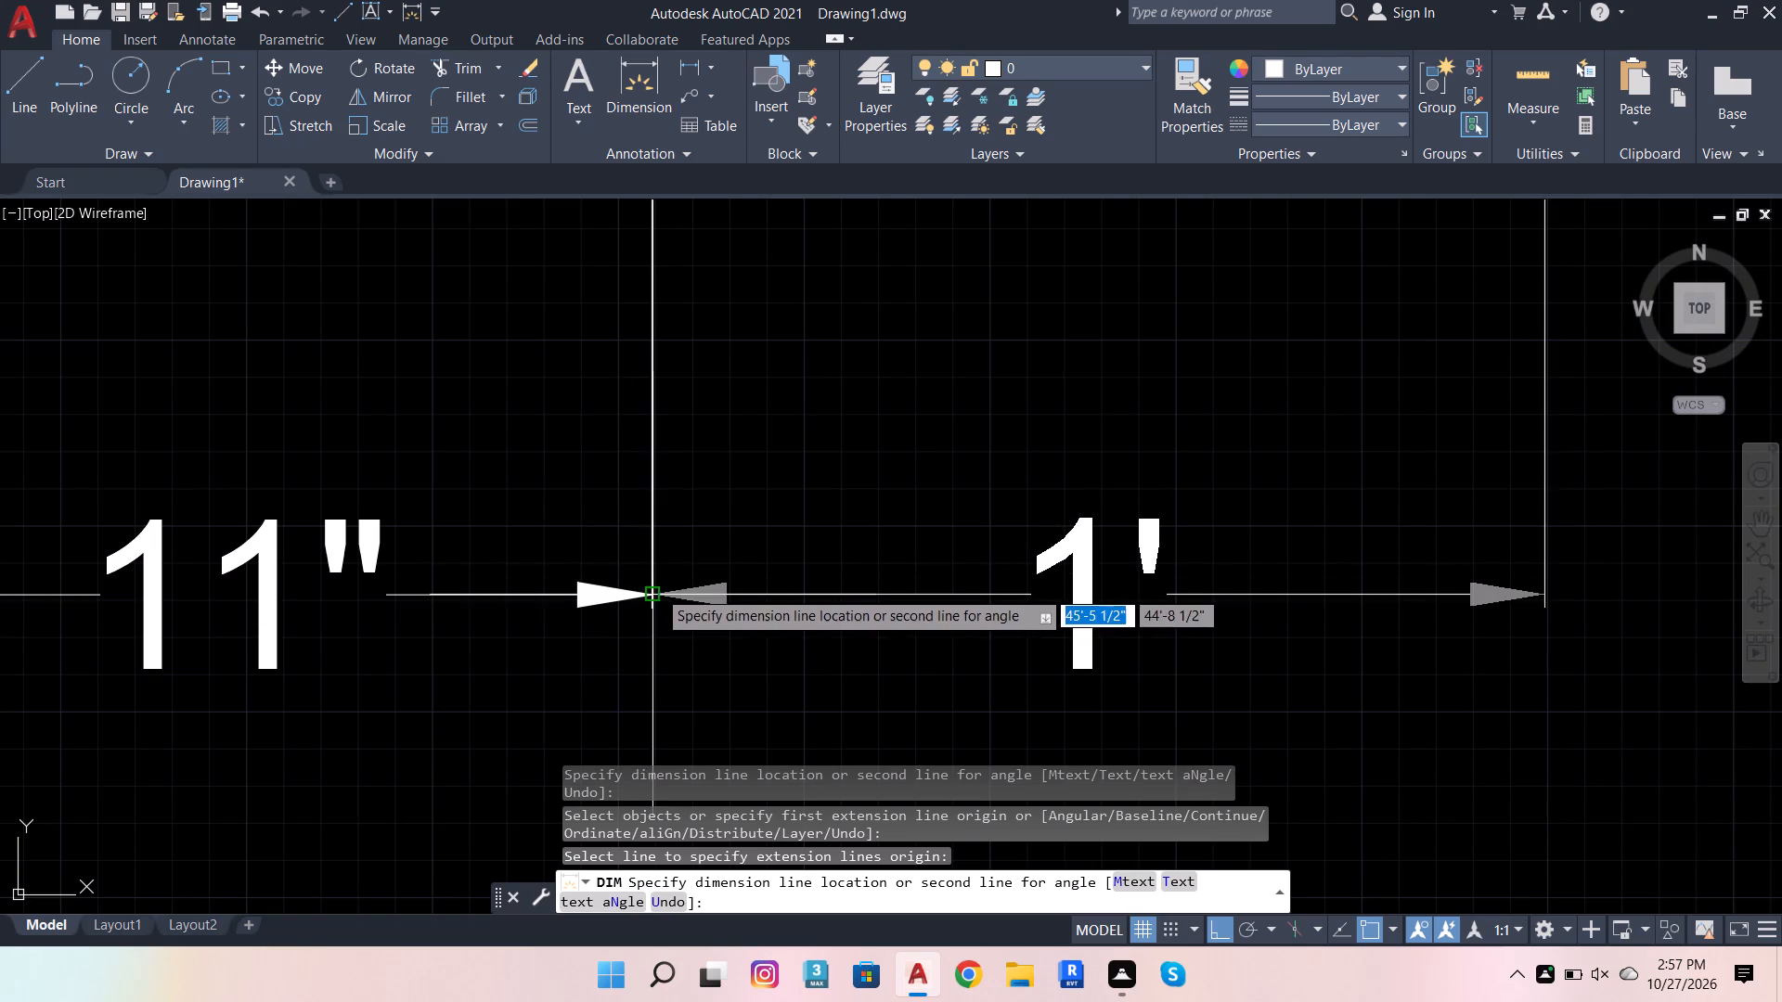
pyautogui.click(658, 589)
pyautogui.scroll(-4, 770, 484)
pyautogui.scroll(-2, 973, 577)
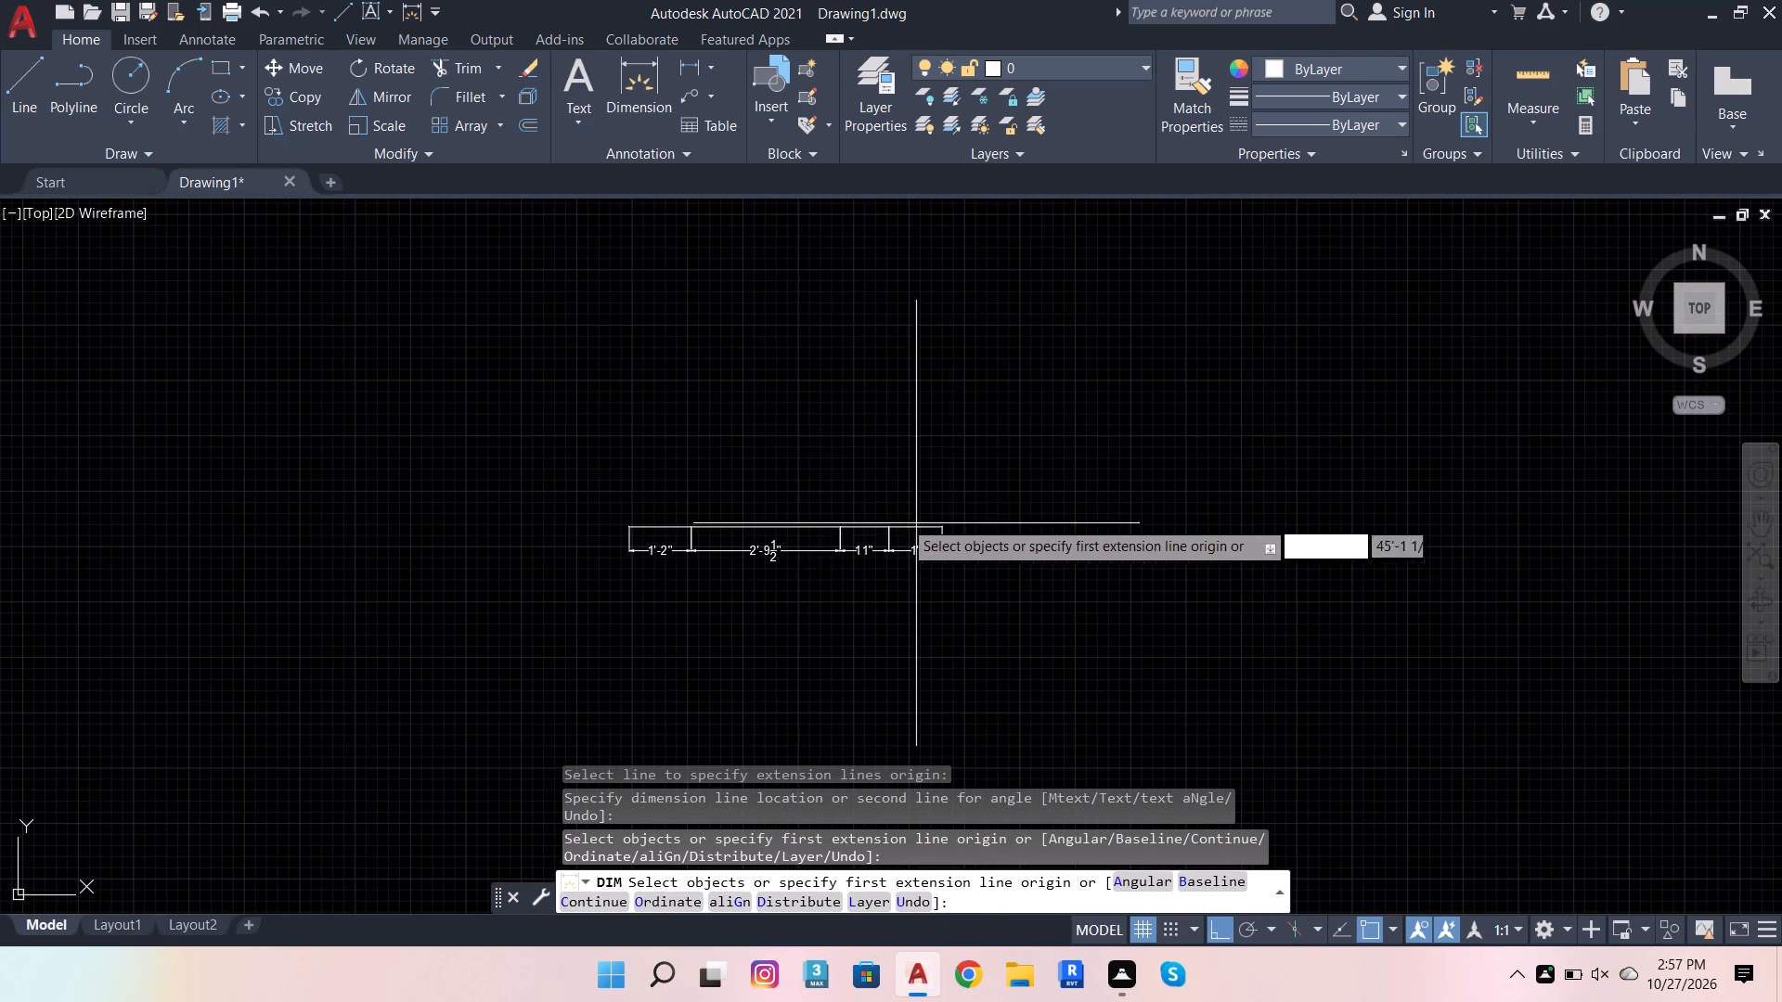
# Draw a vertical line up from the base line's left end as four end-to-end segments of 1", 1.6", 1" and 2'7.6".
pyautogui.click(35, 89)
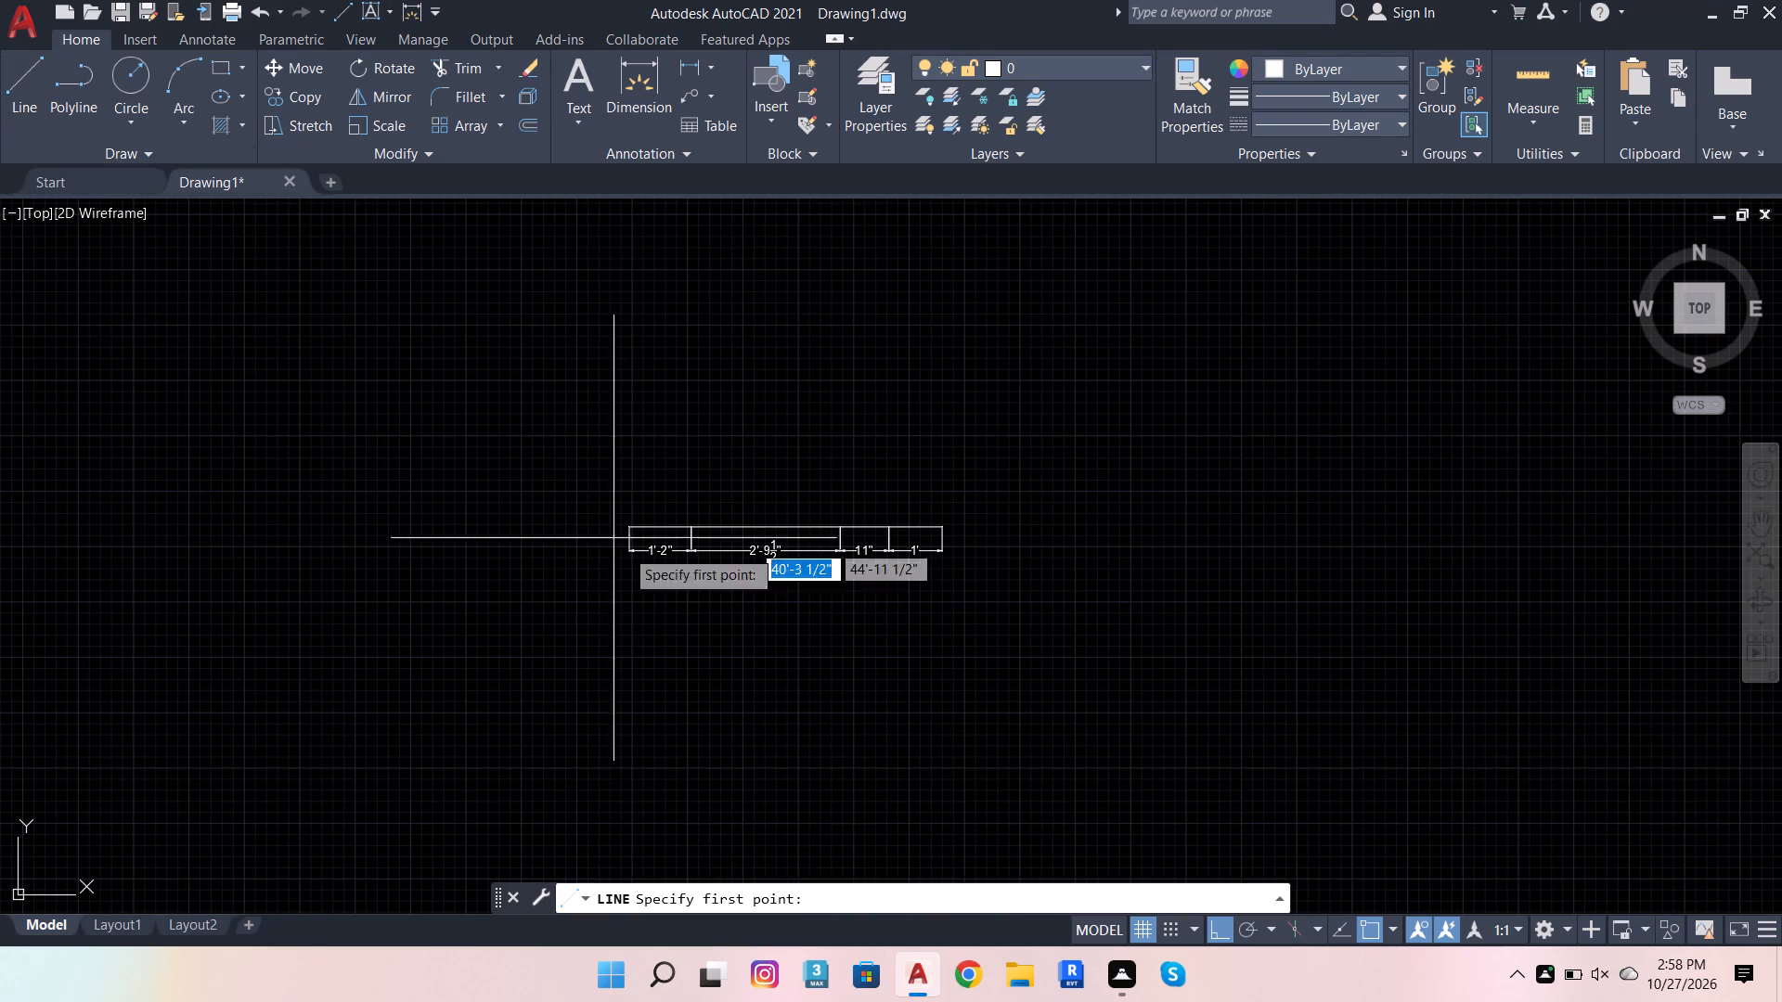
pyautogui.scroll(1, 625, 532)
pyautogui.click(633, 522)
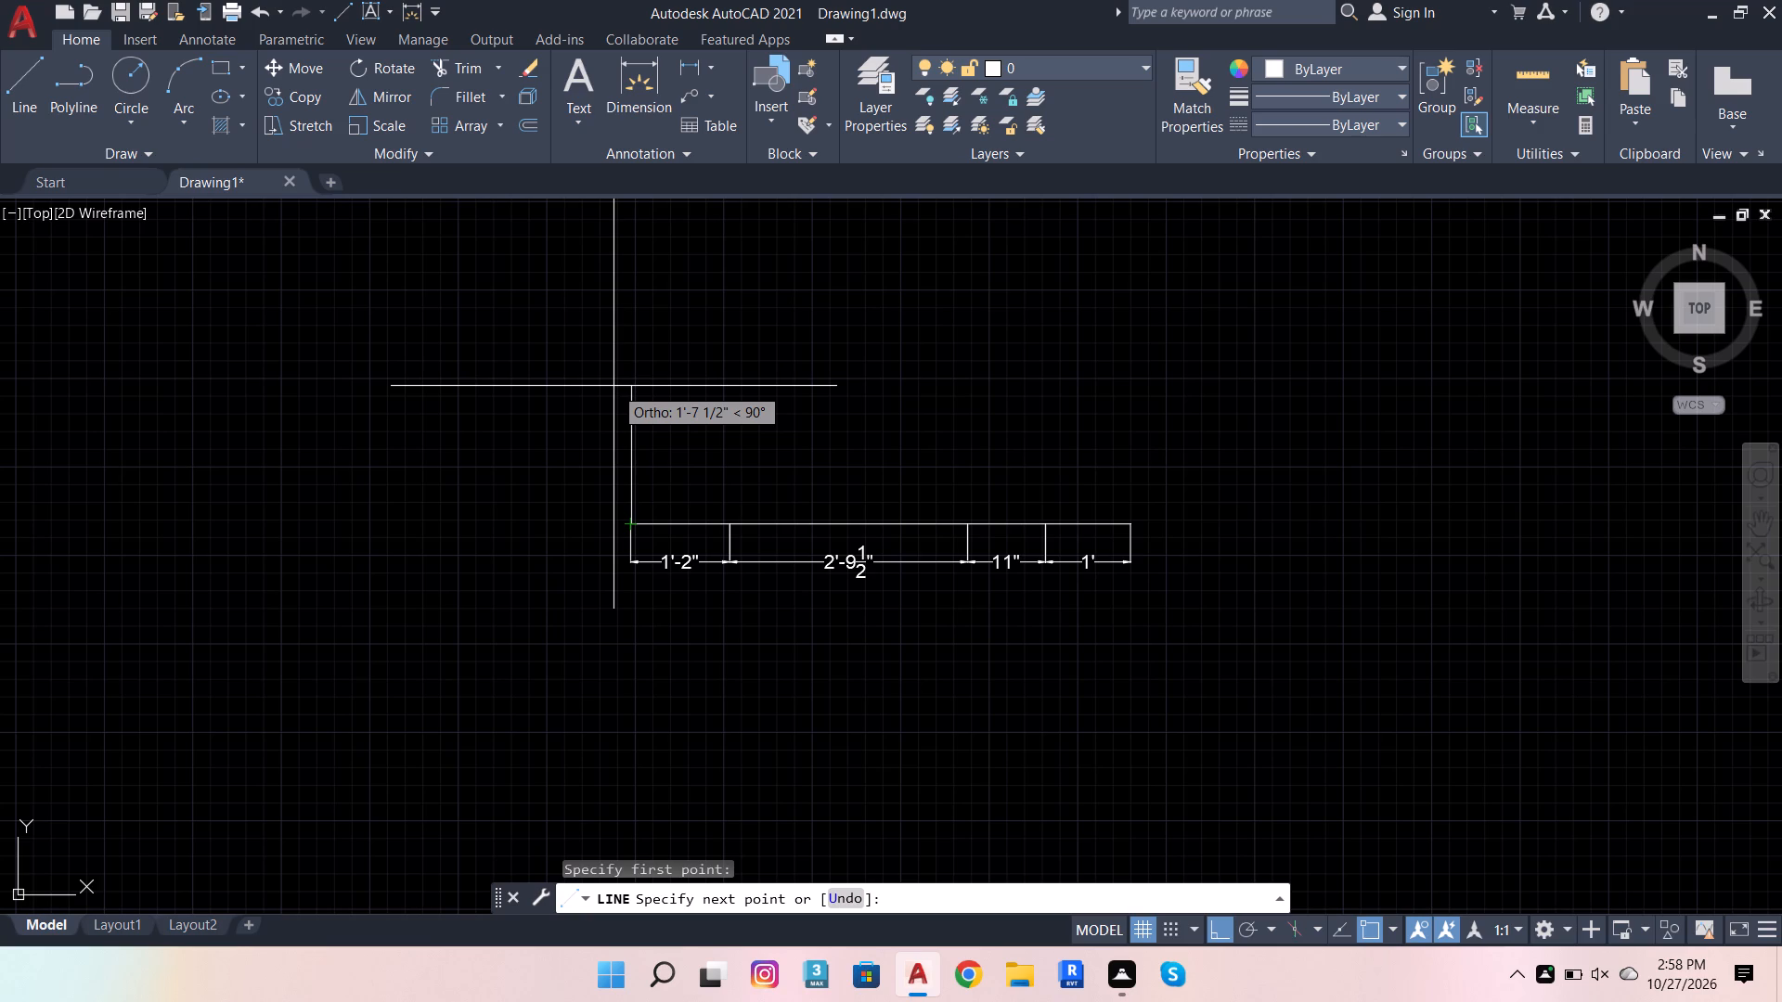
pyautogui.press('1')
pyautogui.press('Return')
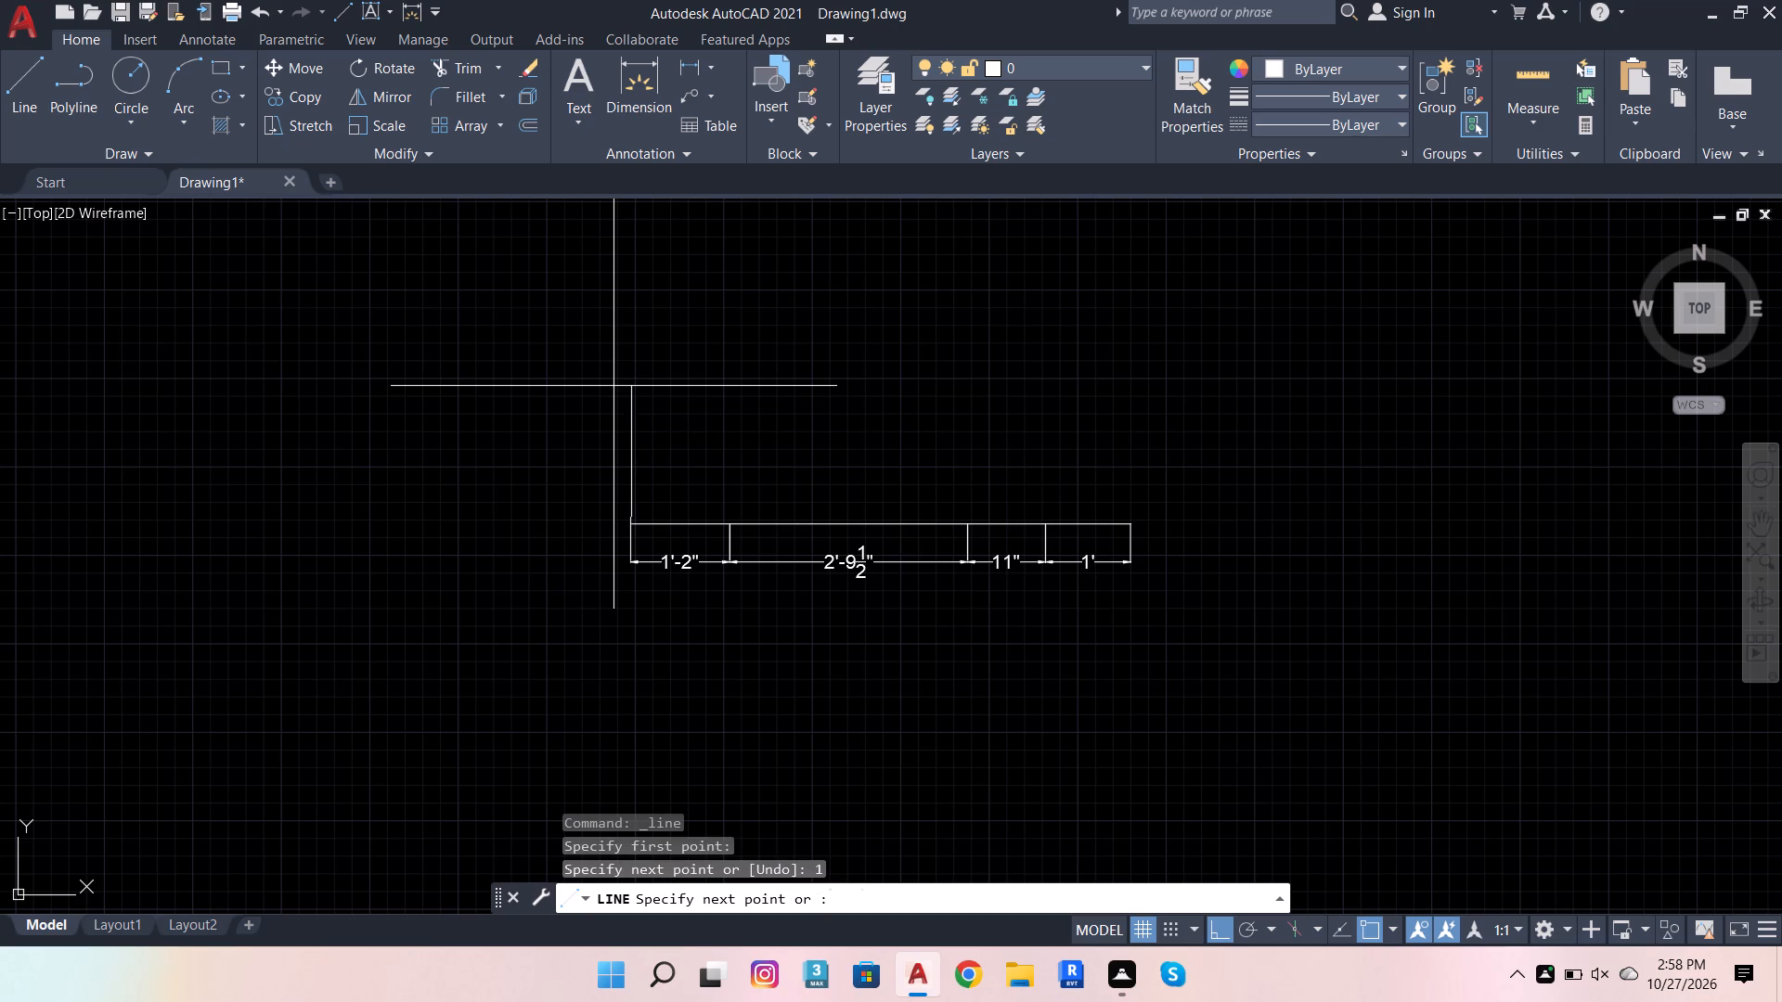
pyautogui.write('1.6')
pyautogui.press('Return')
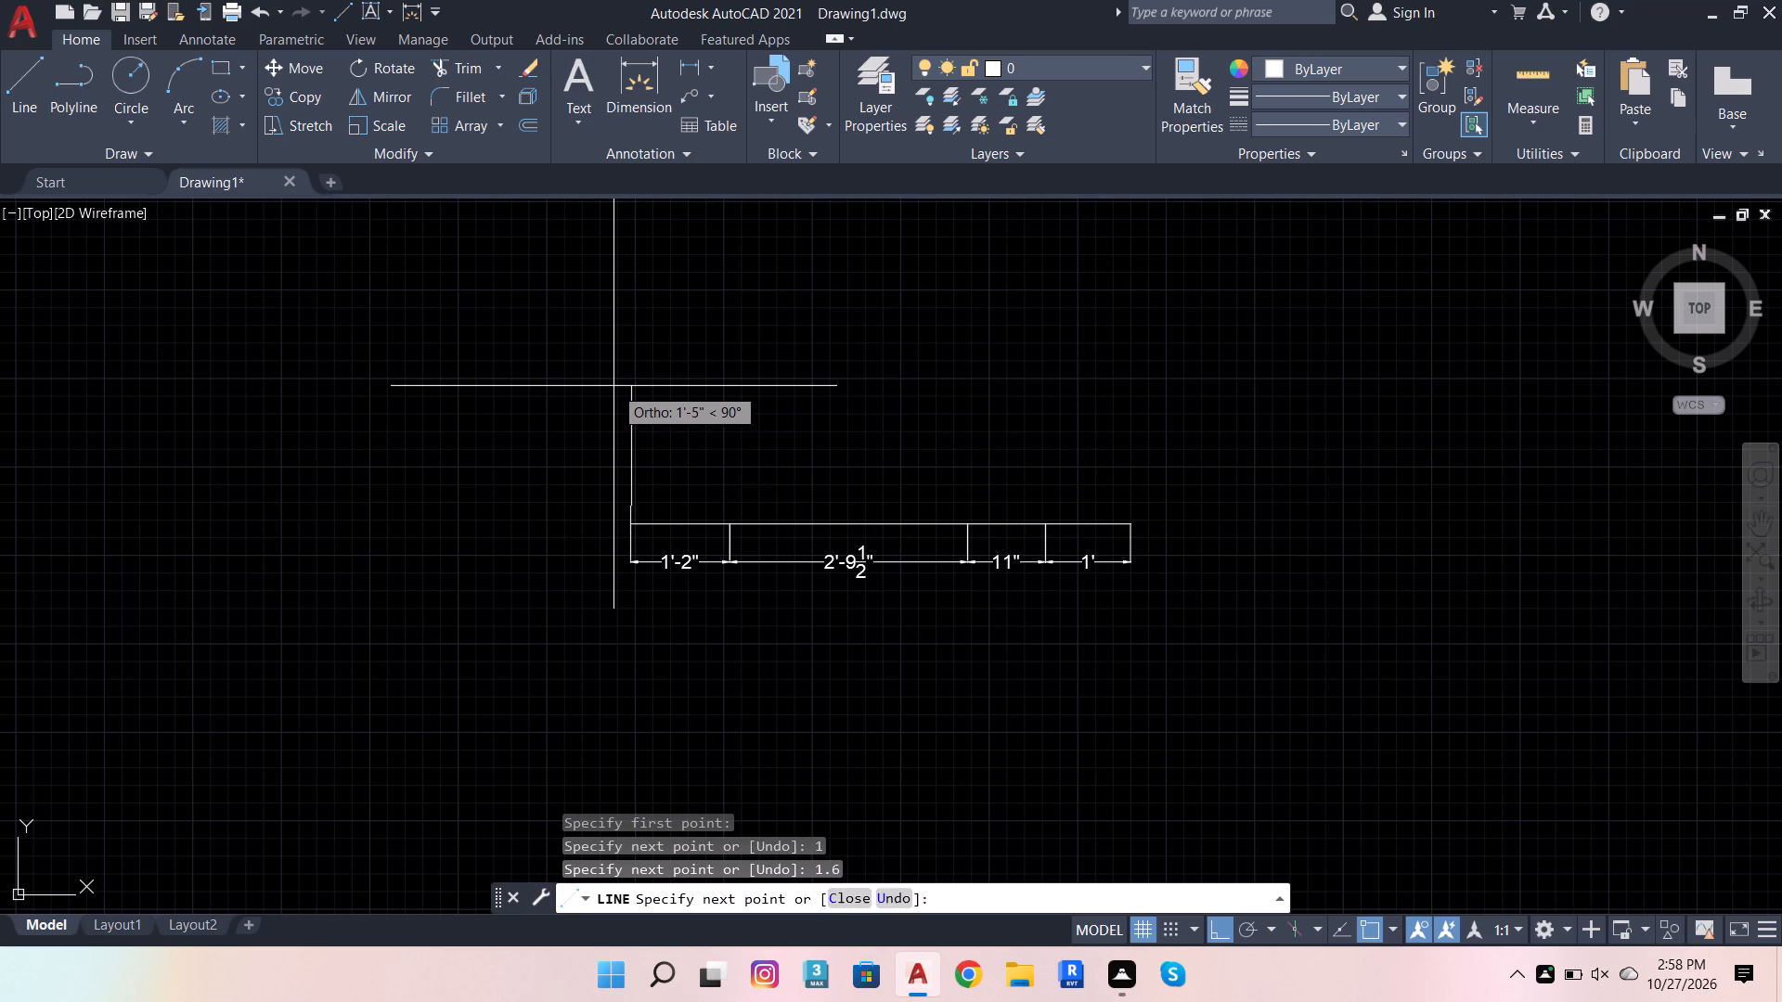
pyautogui.press('1')
pyautogui.press('Return')
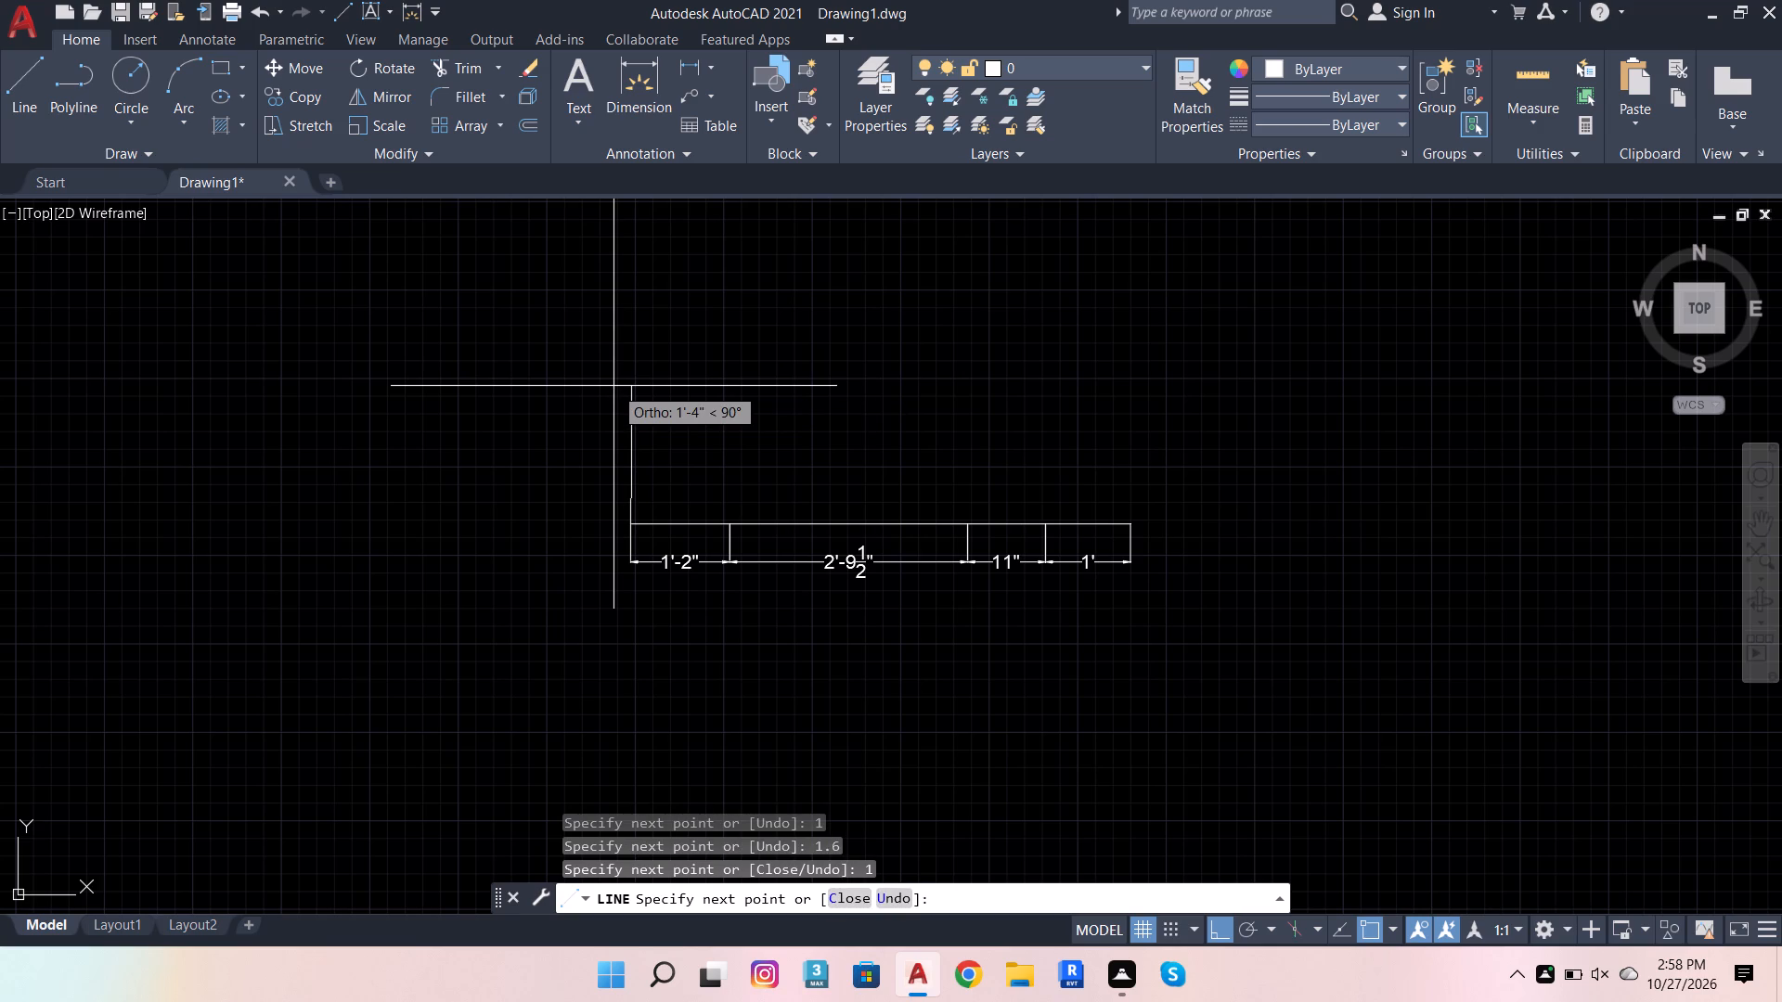
pyautogui.write("2'")
pyautogui.press('7')
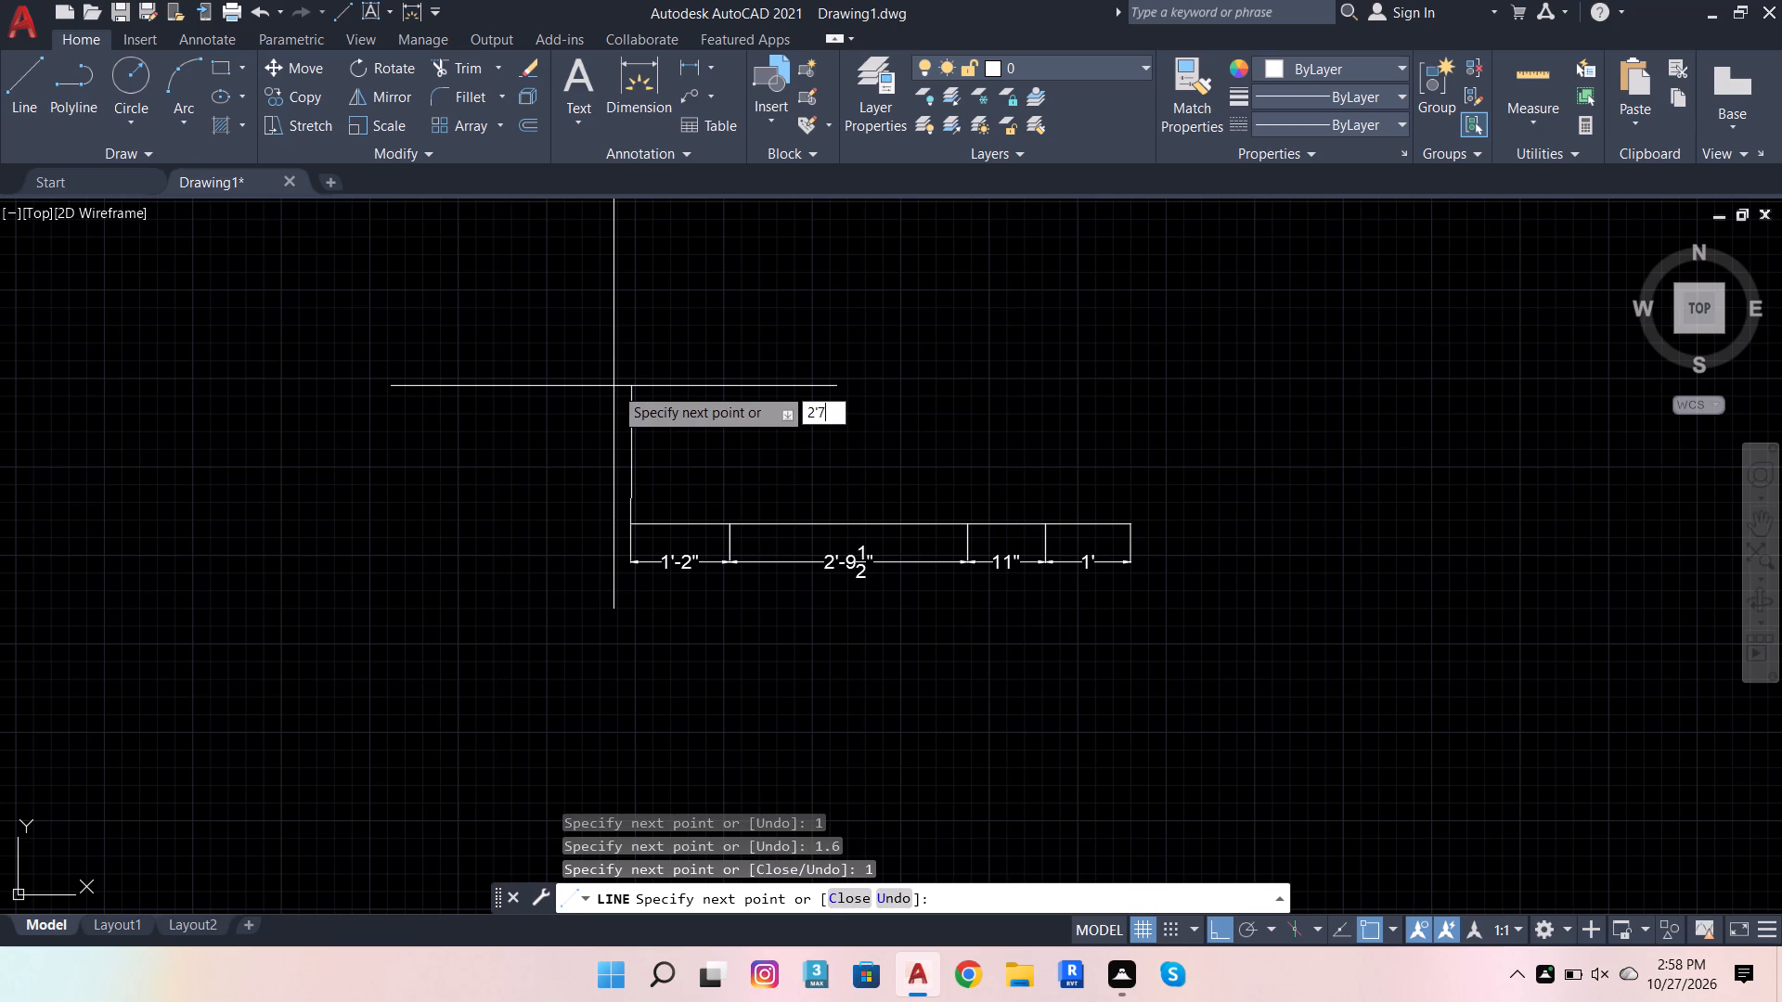
pyautogui.press('.')
pyautogui.press('6')
pyautogui.press('Return')
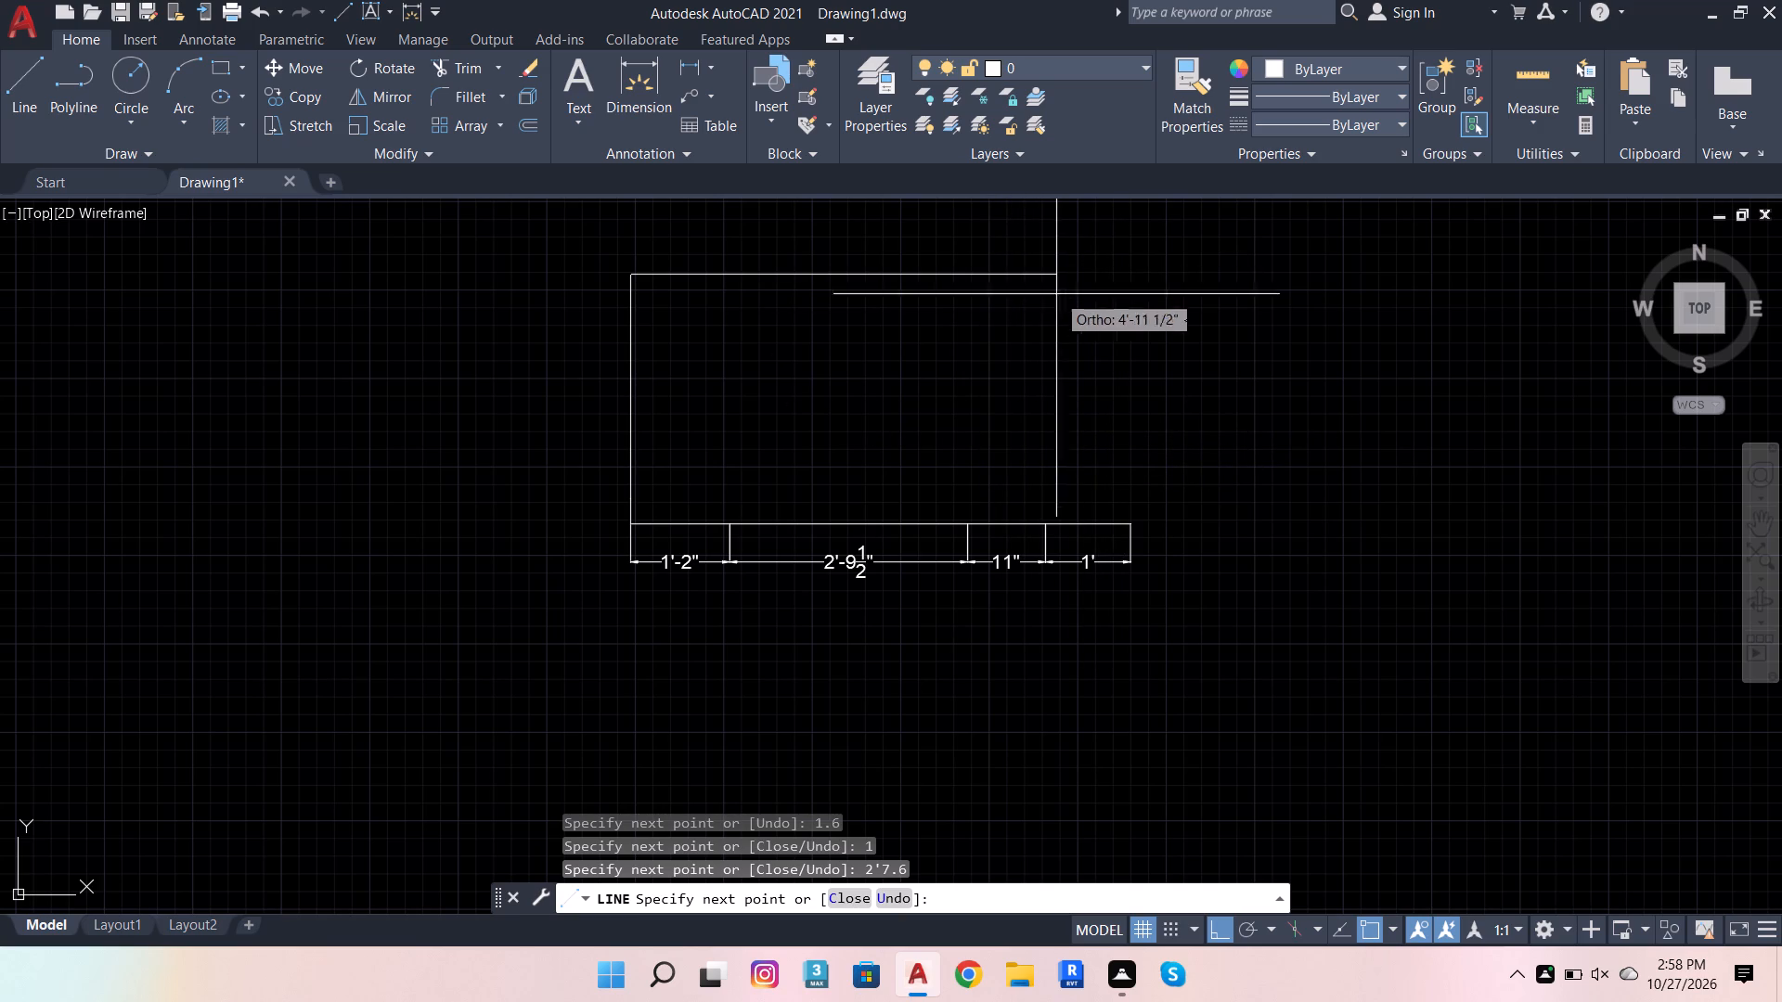
pyautogui.press('space')
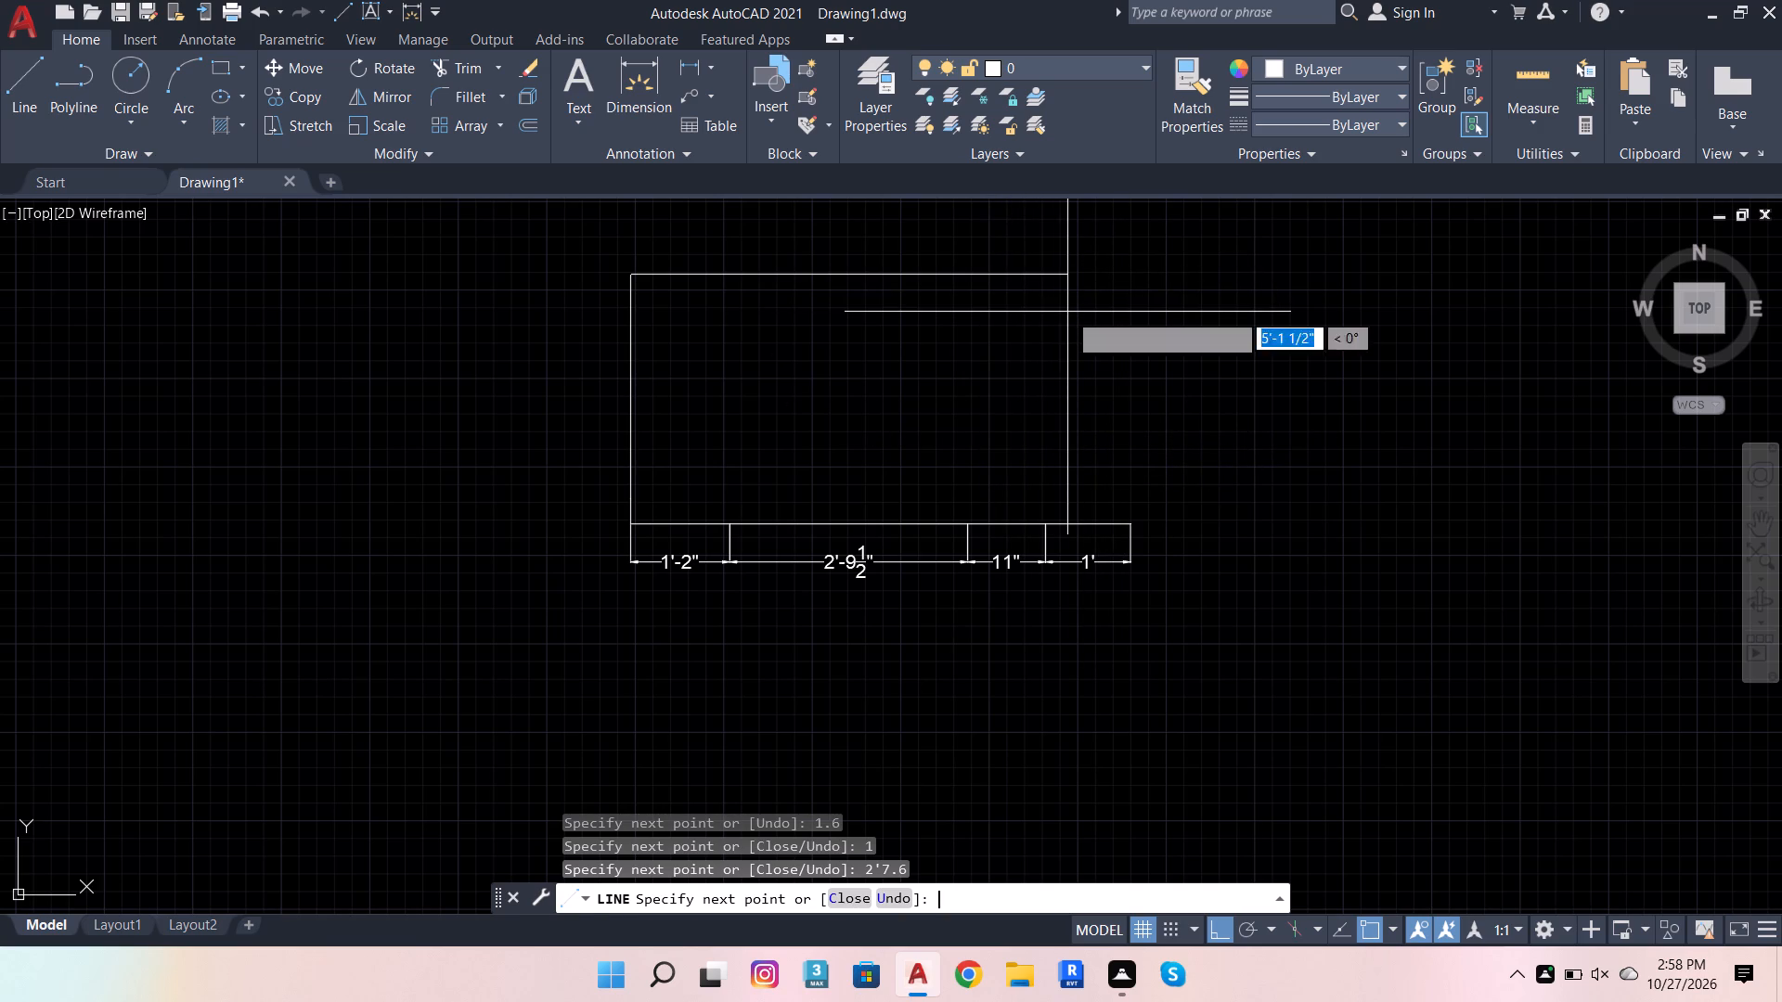
# Dimension the base line's overall length from end to end, placing it below the segment dimensions.
pyautogui.click(644, 61)
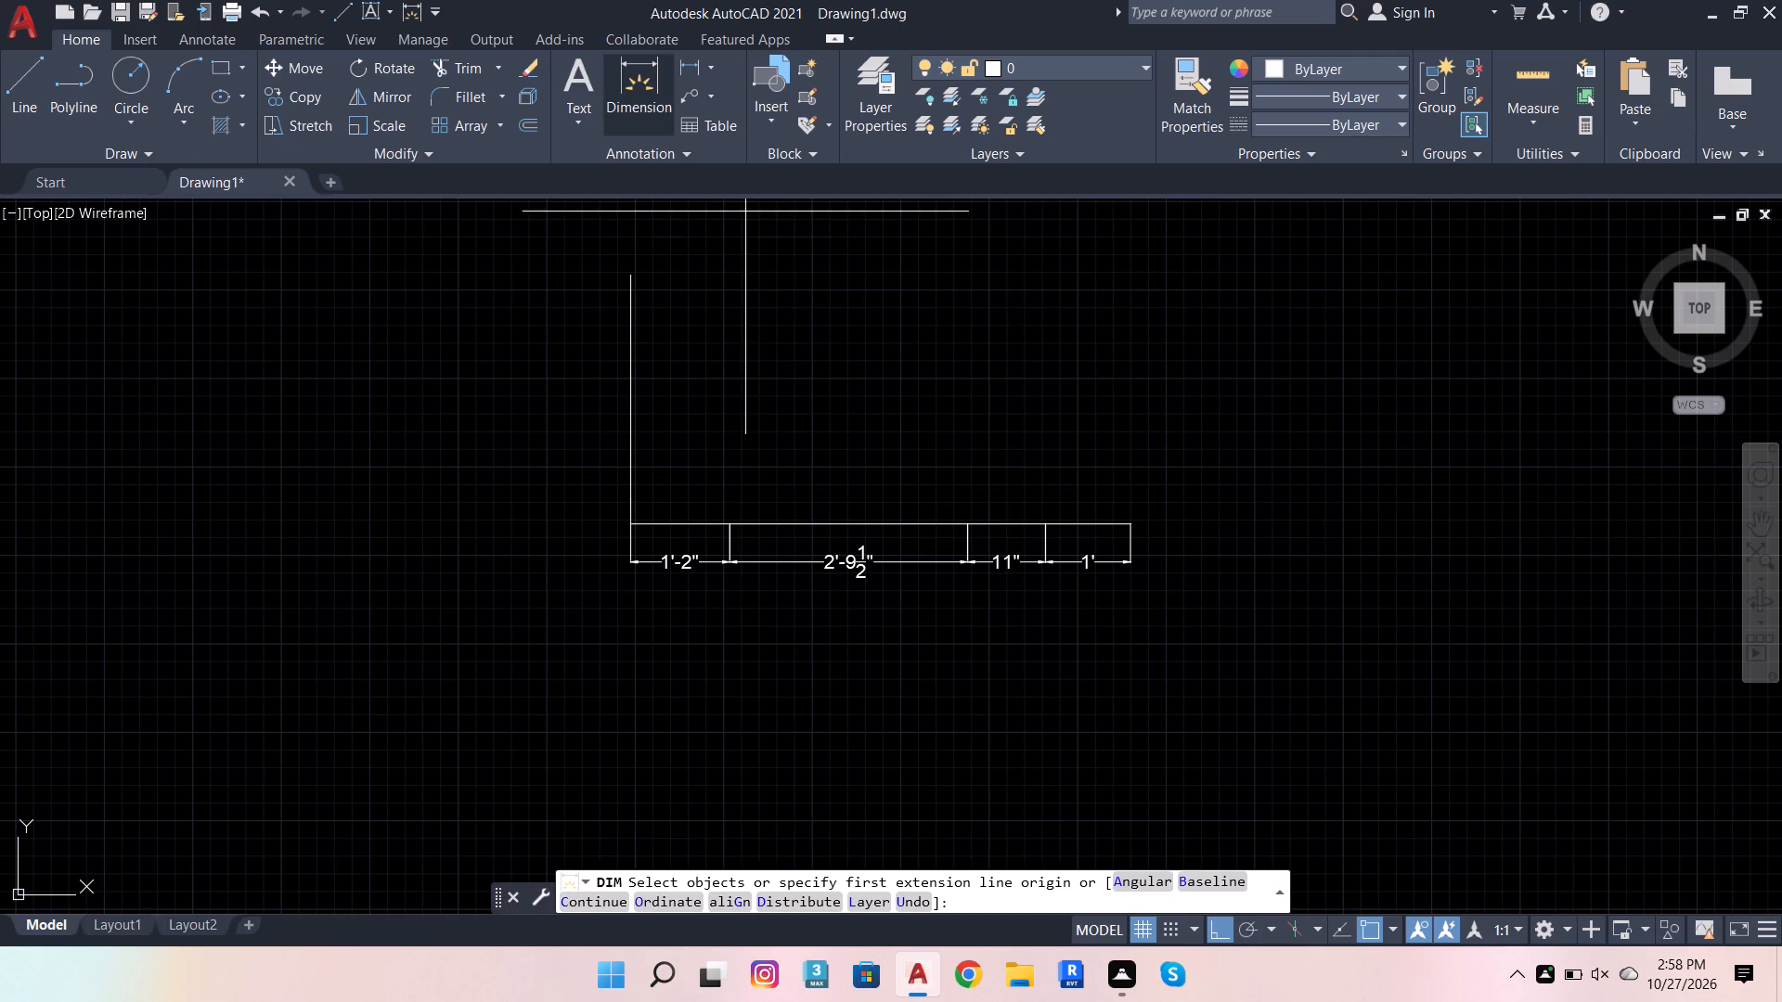
pyautogui.moveTo(638, 524); pyautogui.dragTo(626, 529)
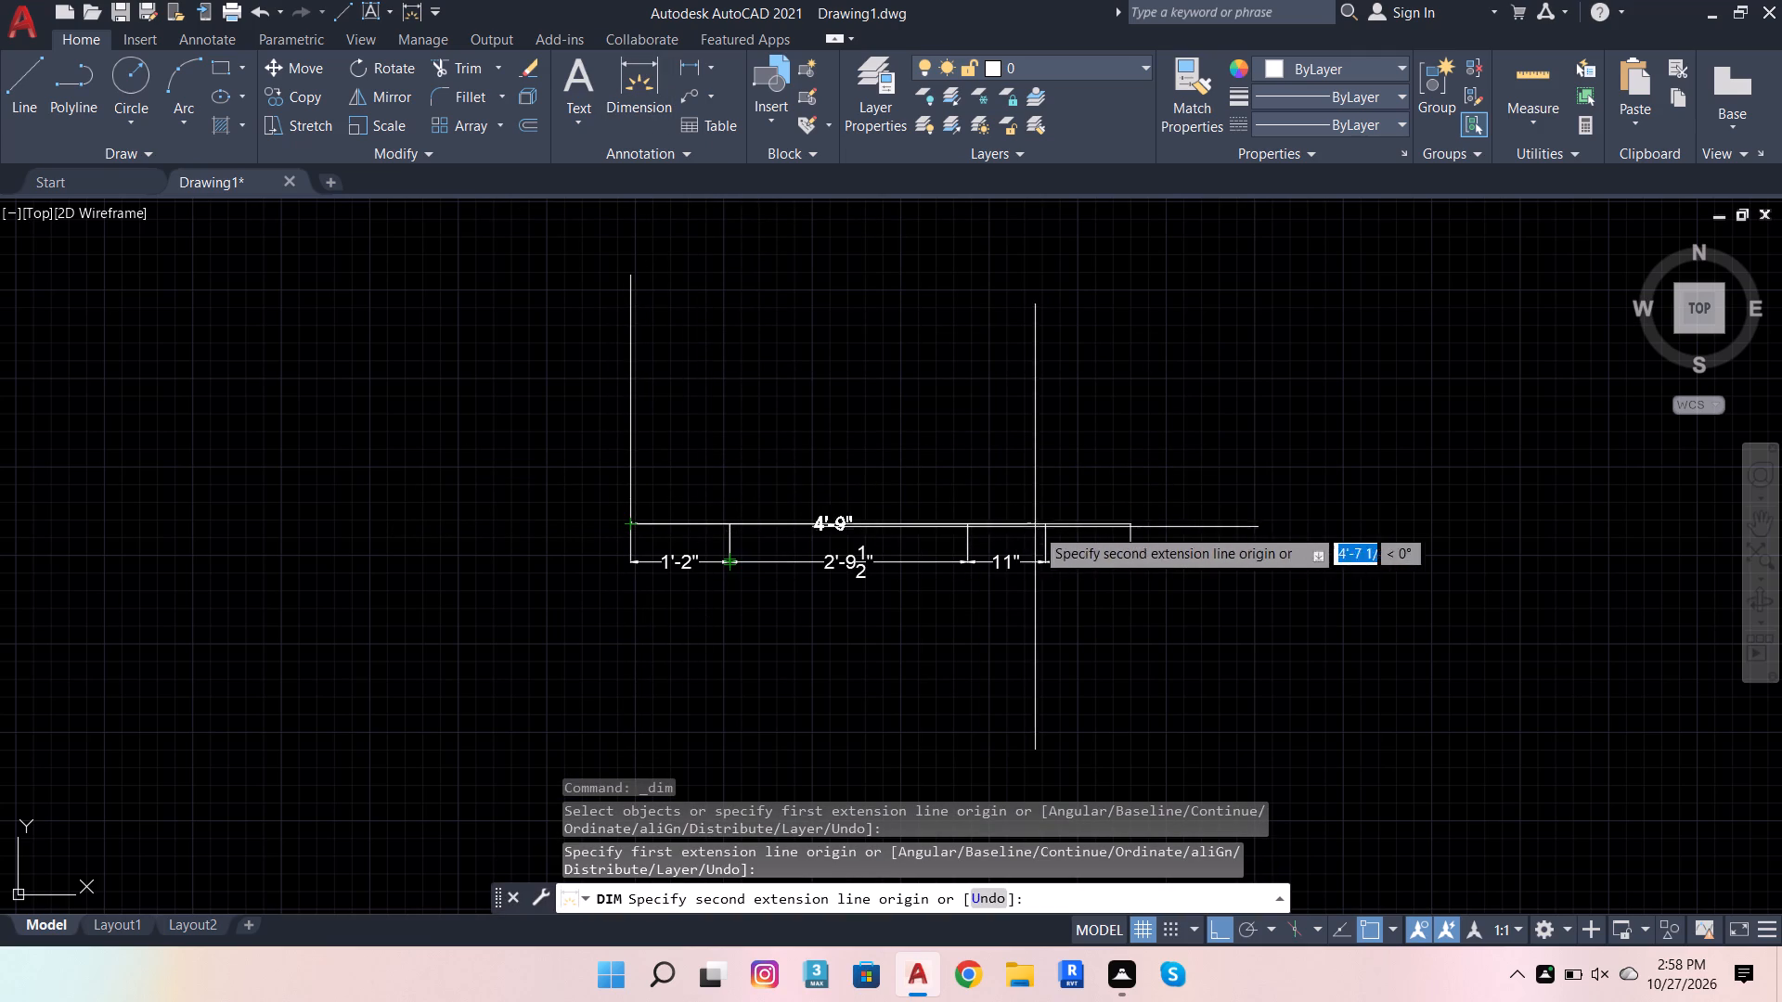
pyautogui.click(1130, 526)
pyautogui.click(1127, 647)
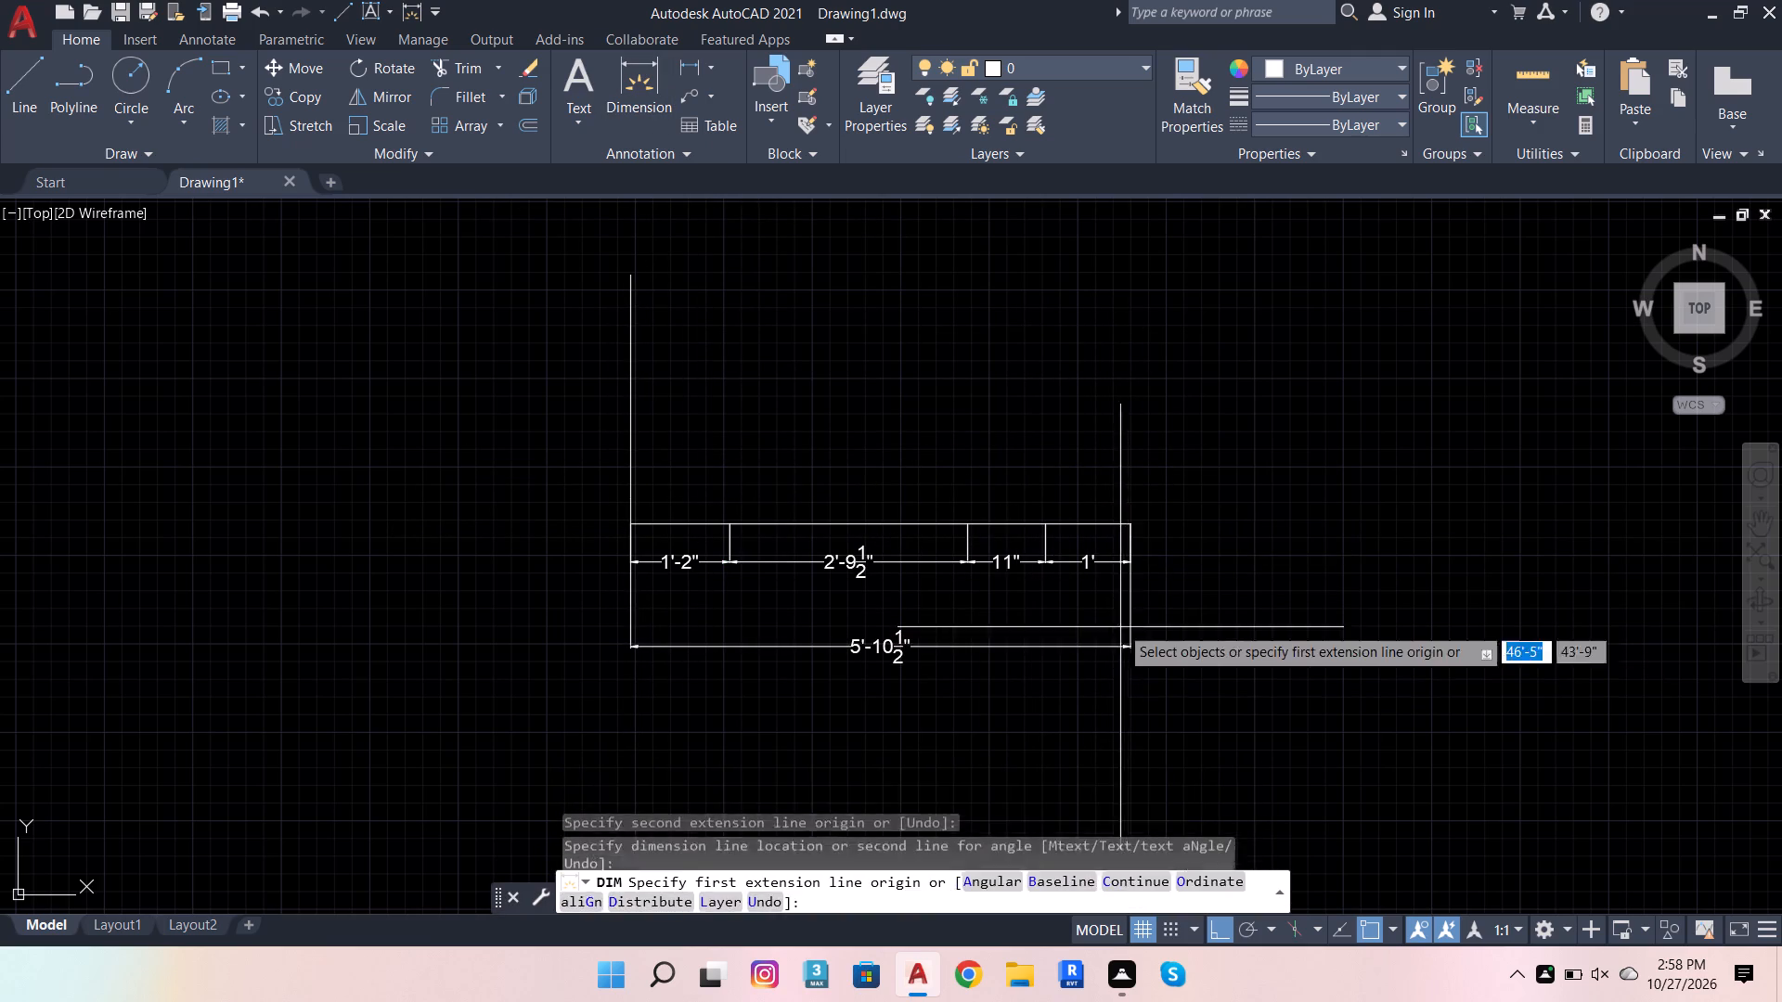
pyautogui.press('space')
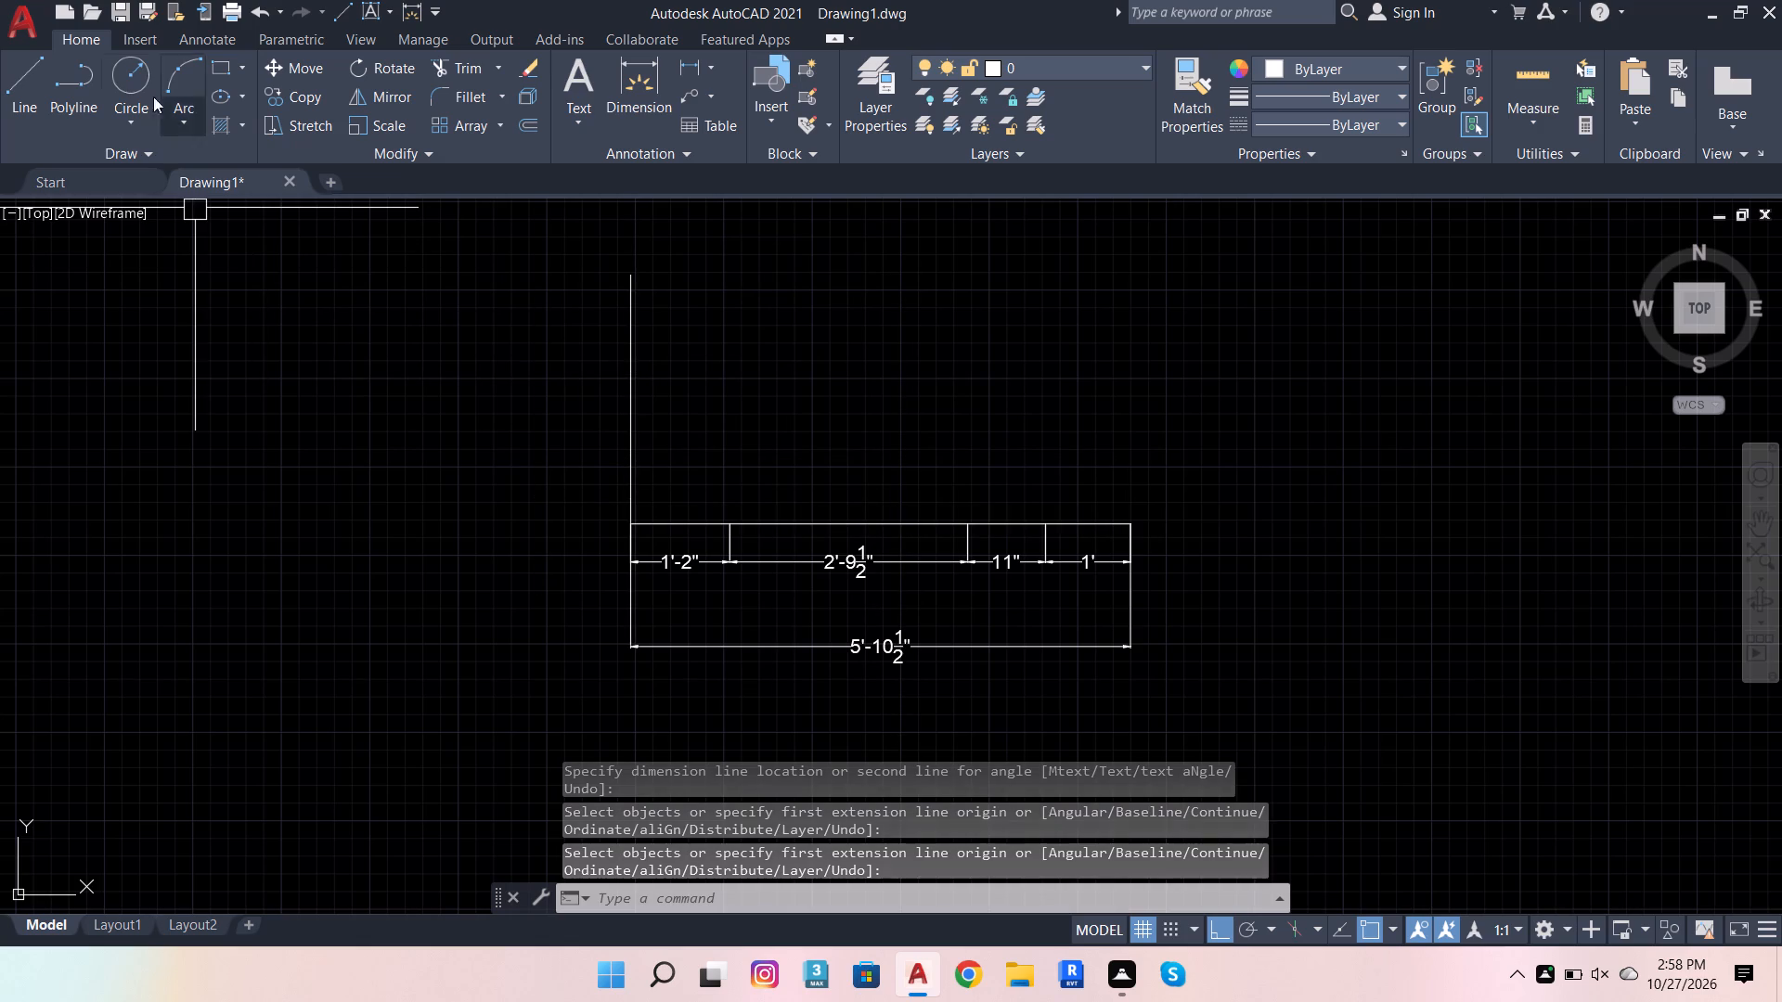
# Draw a 5'10.6" horizontal line rightward from the top of the left vertical's first 1" segment, just above the base line.
pyautogui.click(31, 86)
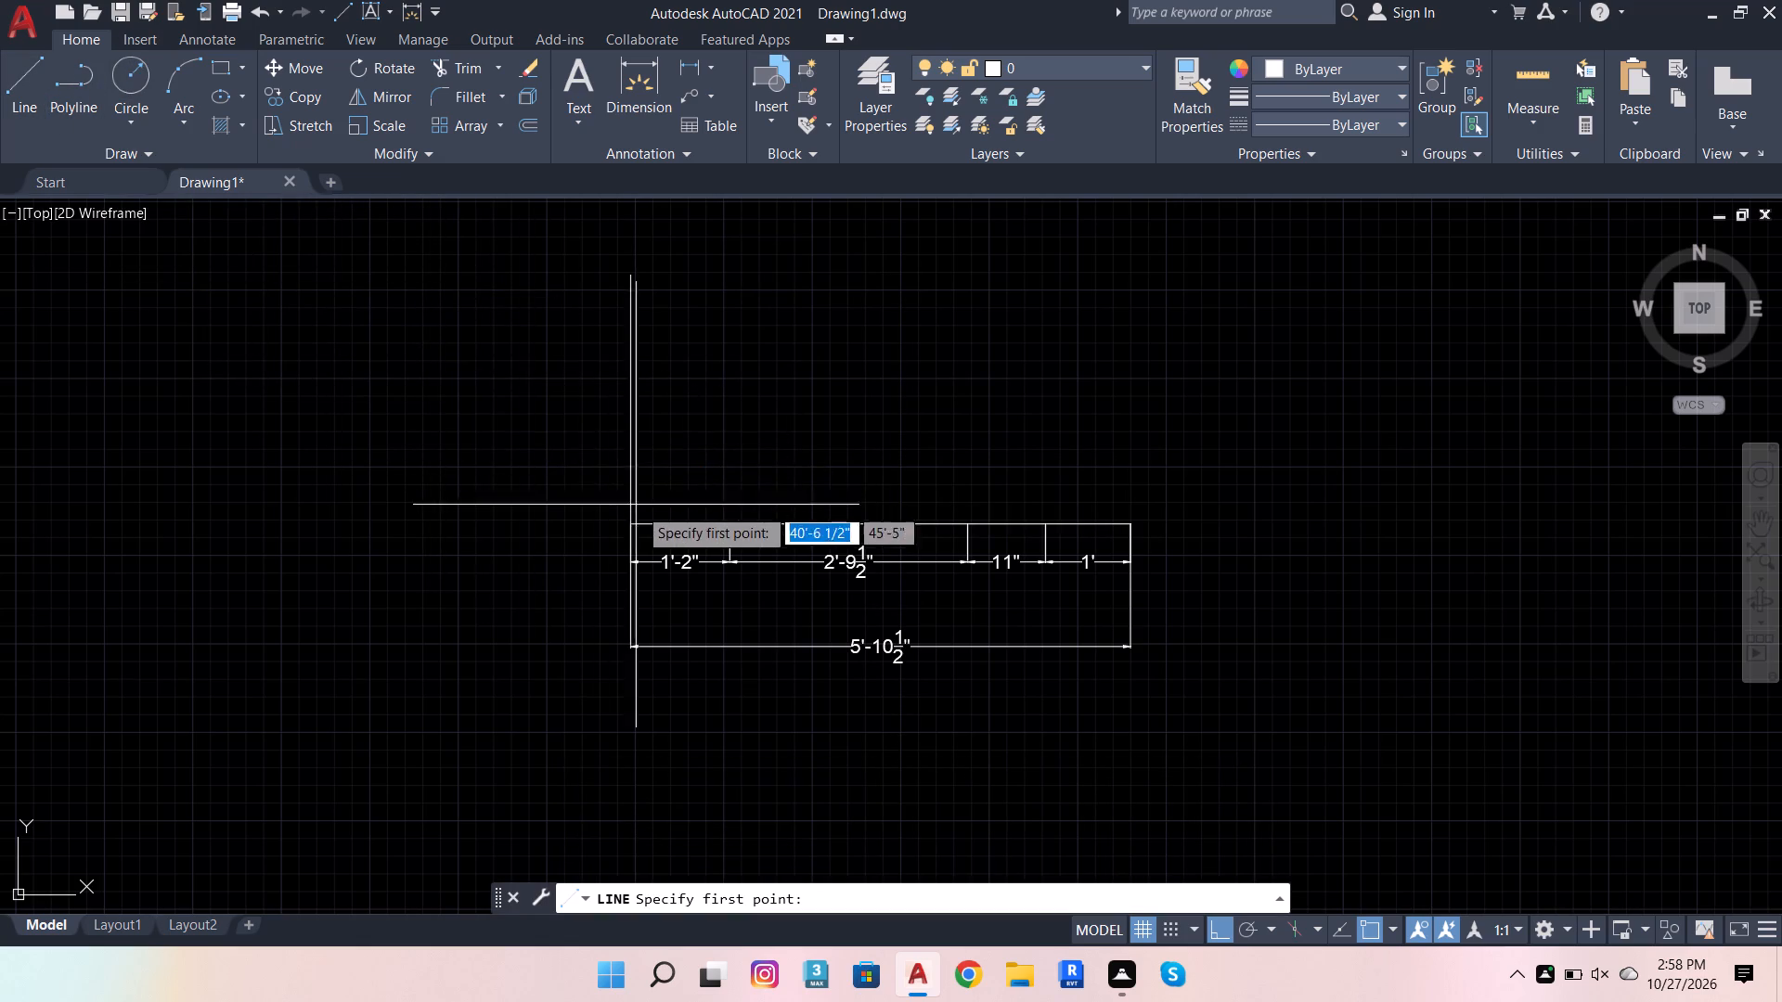
pyautogui.scroll(3, 645, 513)
pyautogui.click(573, 522)
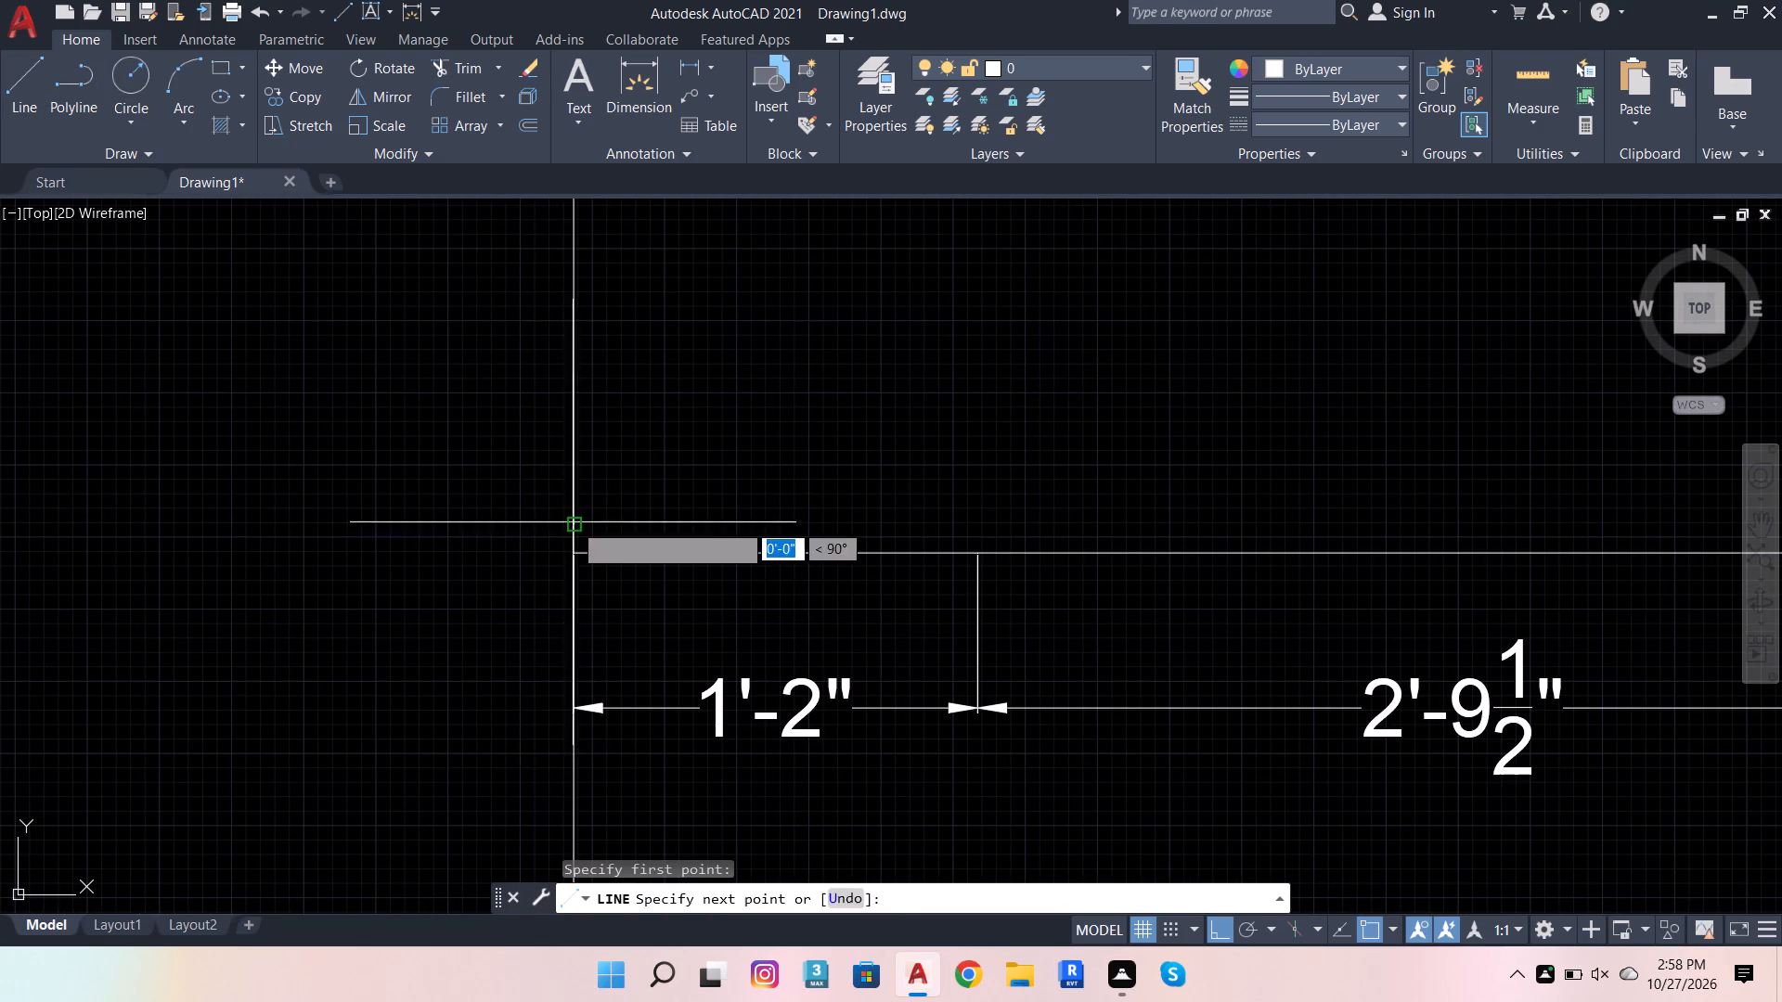
pyautogui.scroll(-3, 404, 535)
pyautogui.scroll(1, 979, 516)
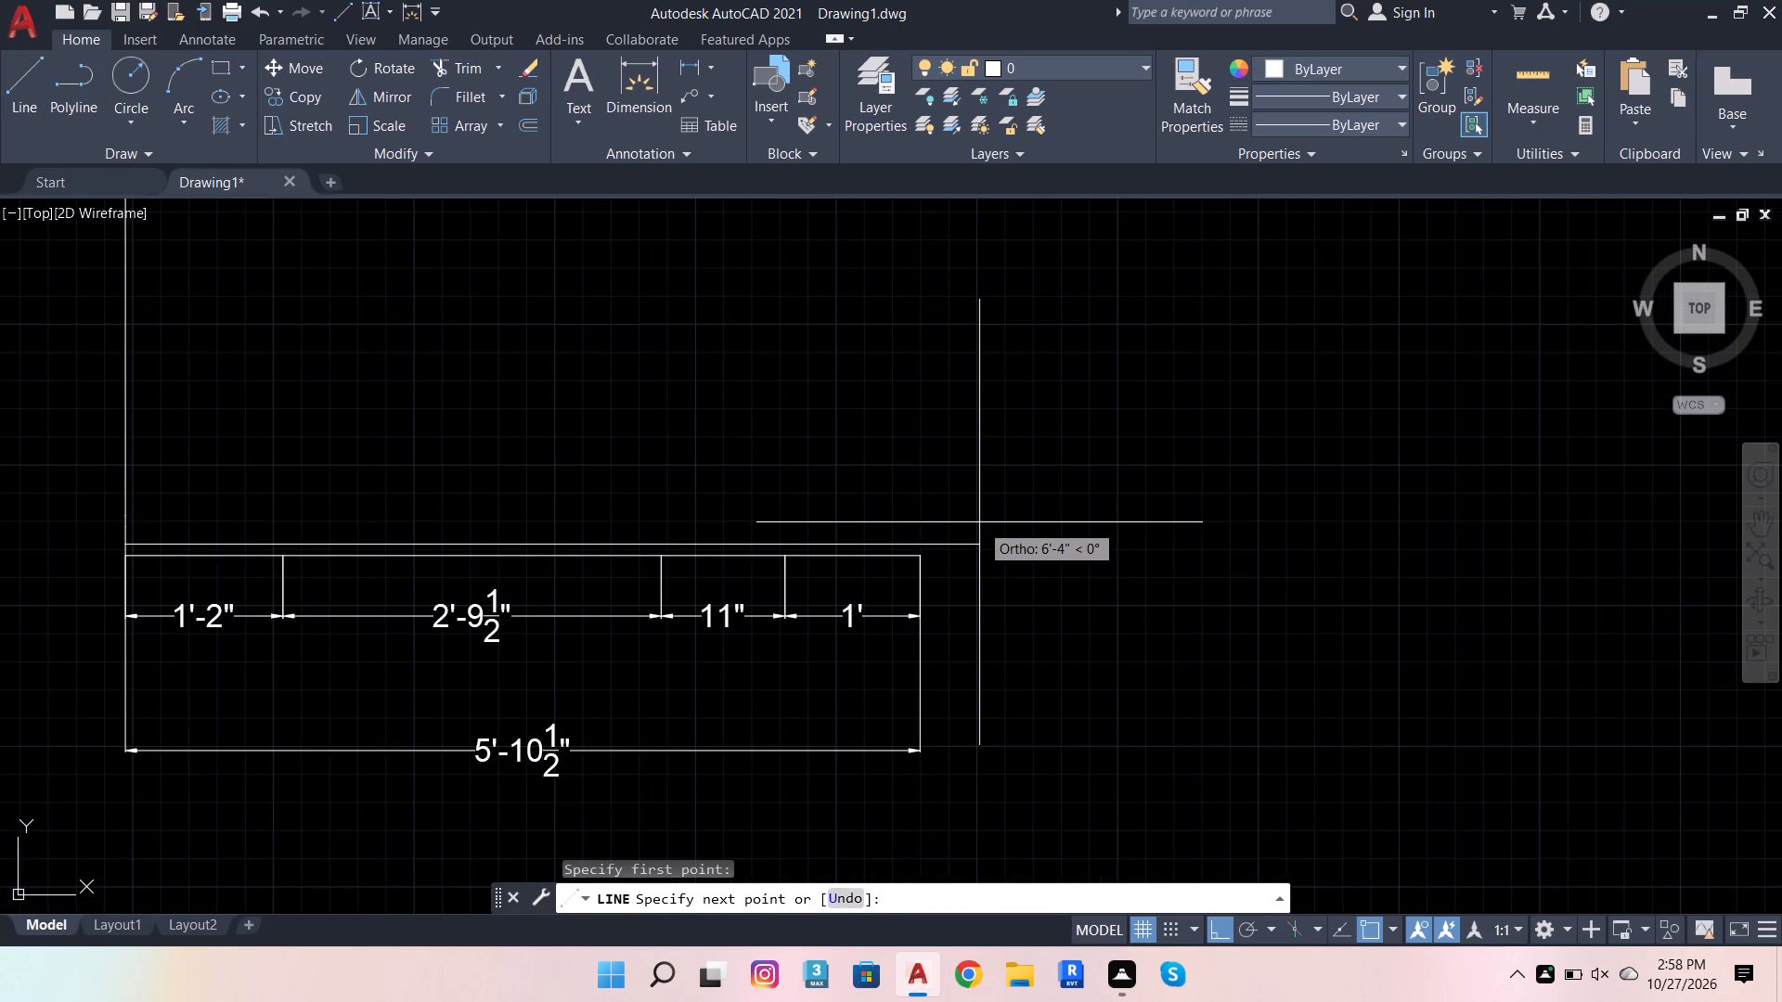
pyautogui.write("5'10.")
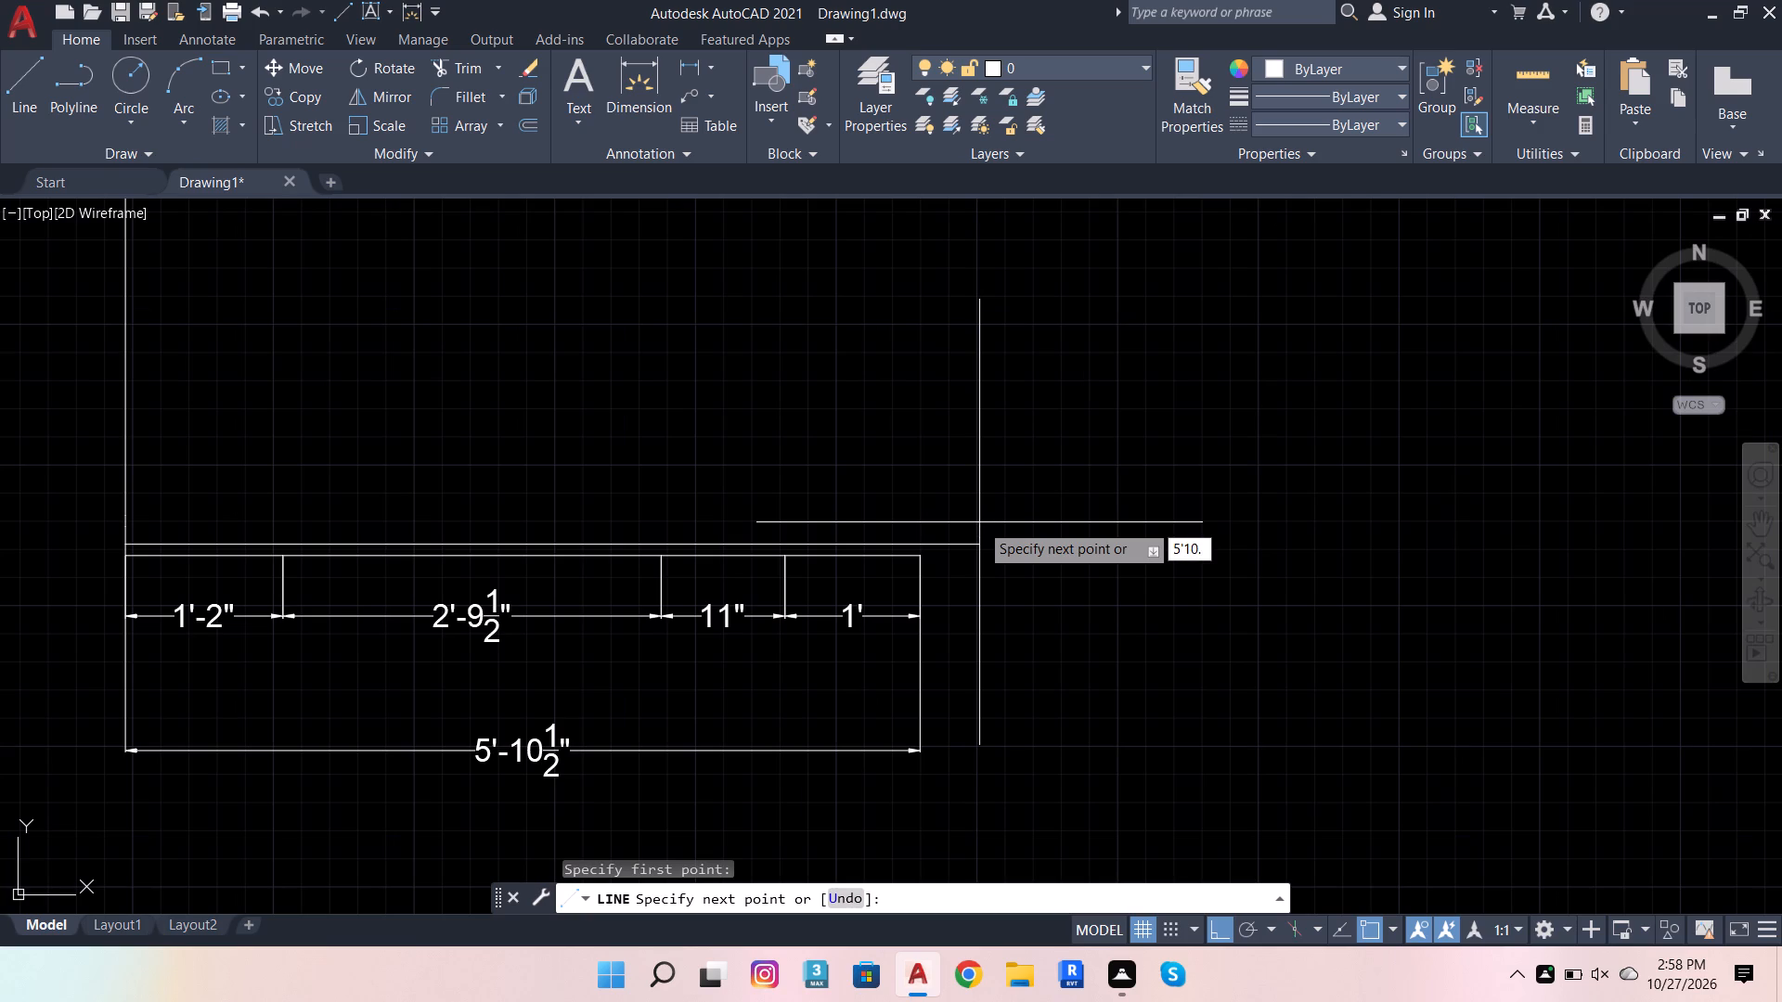
pyautogui.press('6')
pyautogui.press('Return')
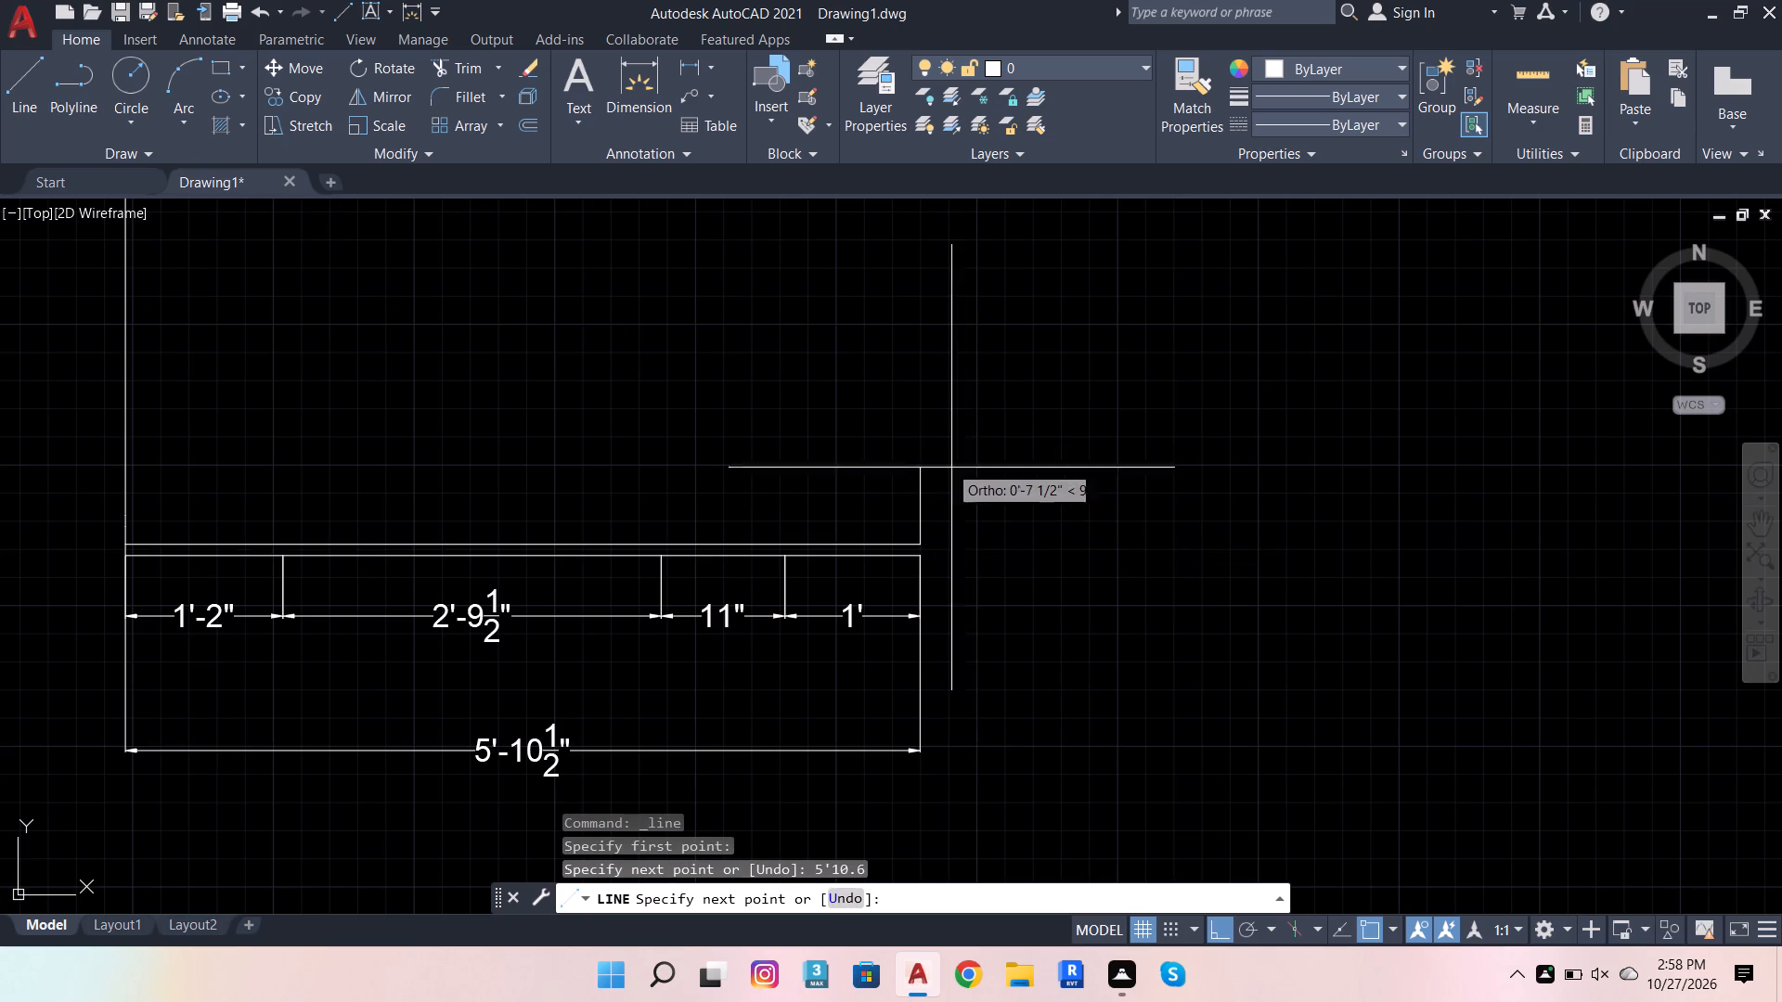
pyautogui.press('space')
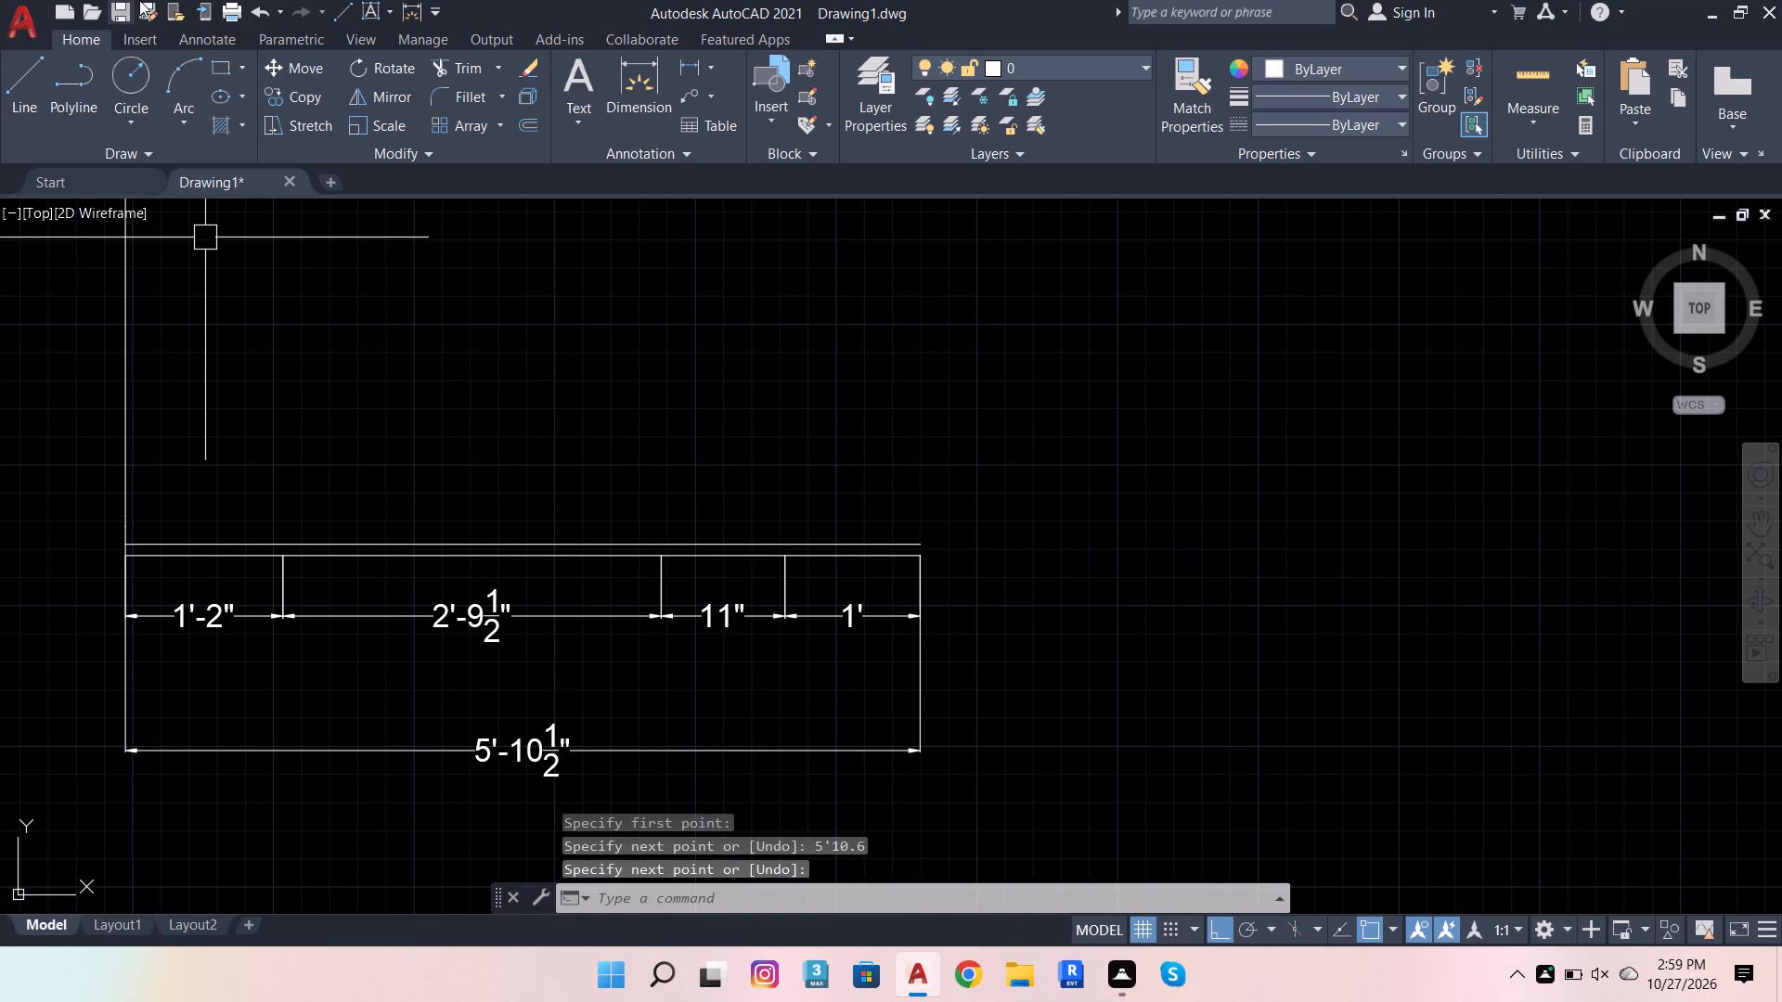
# Draw a vertical line upward from the midpoint of the upper base line, ending above the left vertical's top.
pyautogui.click(30, 85)
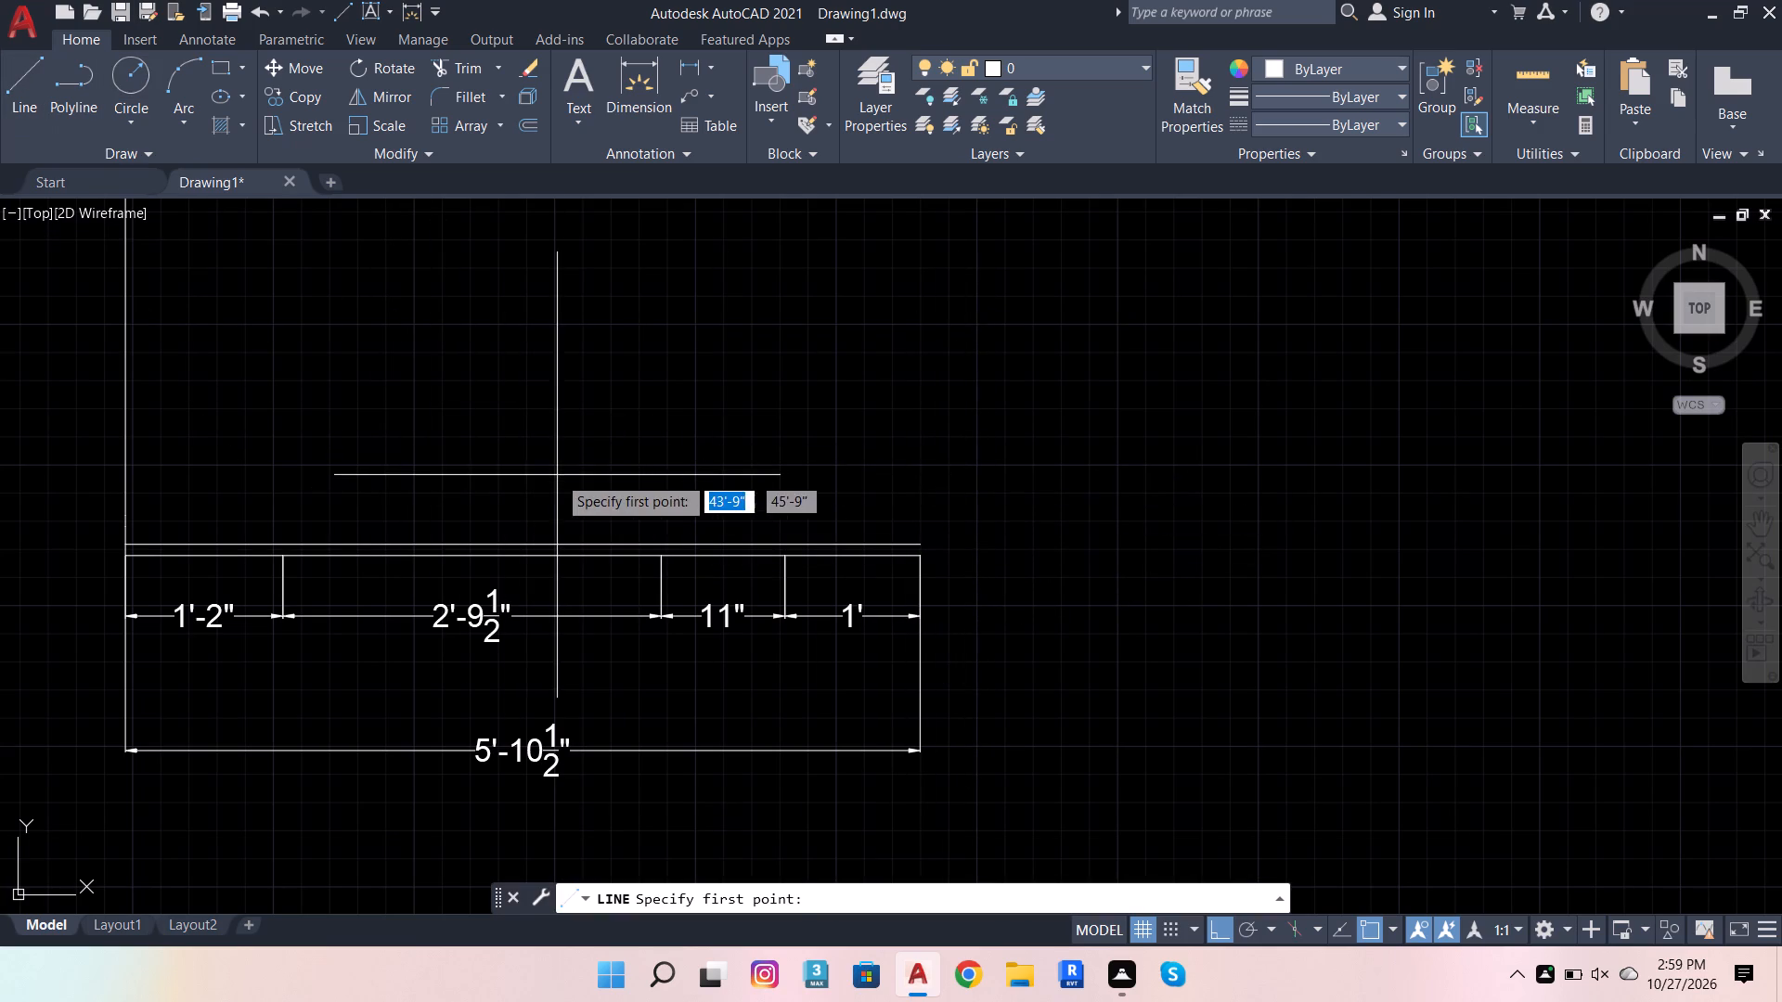
pyautogui.keyDown('shift'); pyautogui.rightClick(567, 469); pyautogui.keyUp('shift')
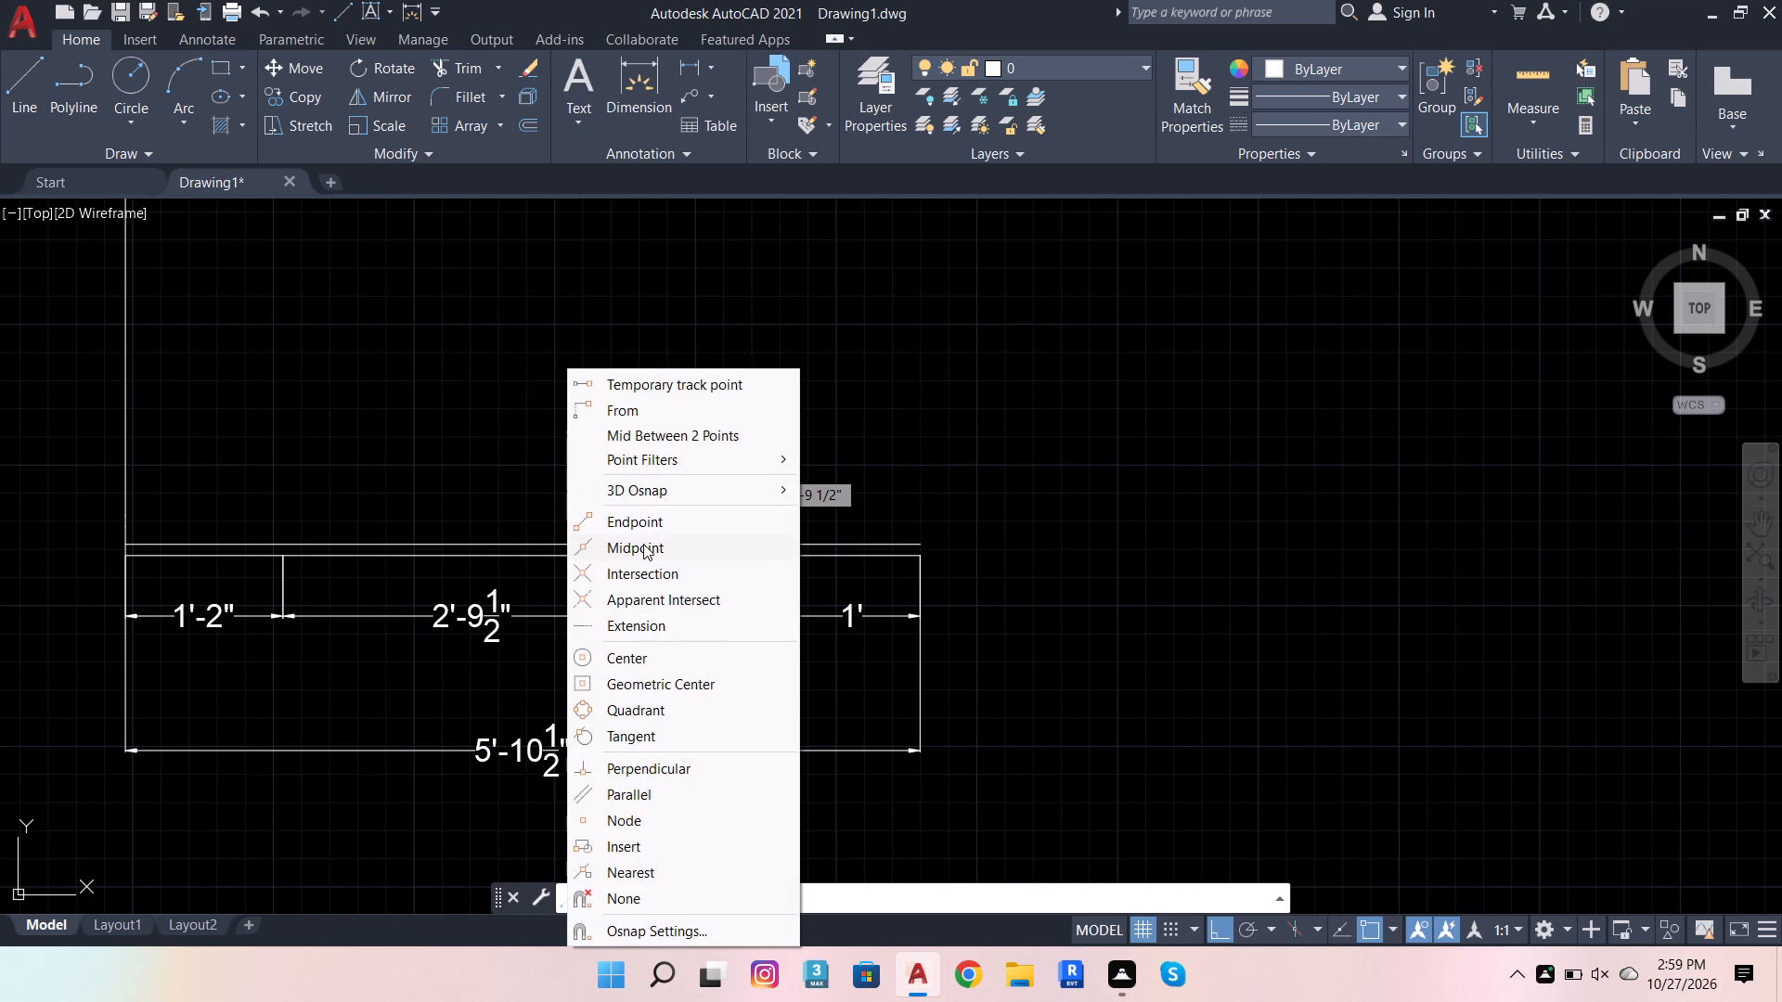
pyautogui.click(643, 544)
pyautogui.click(523, 542)
pyautogui.scroll(-3, 586, 530)
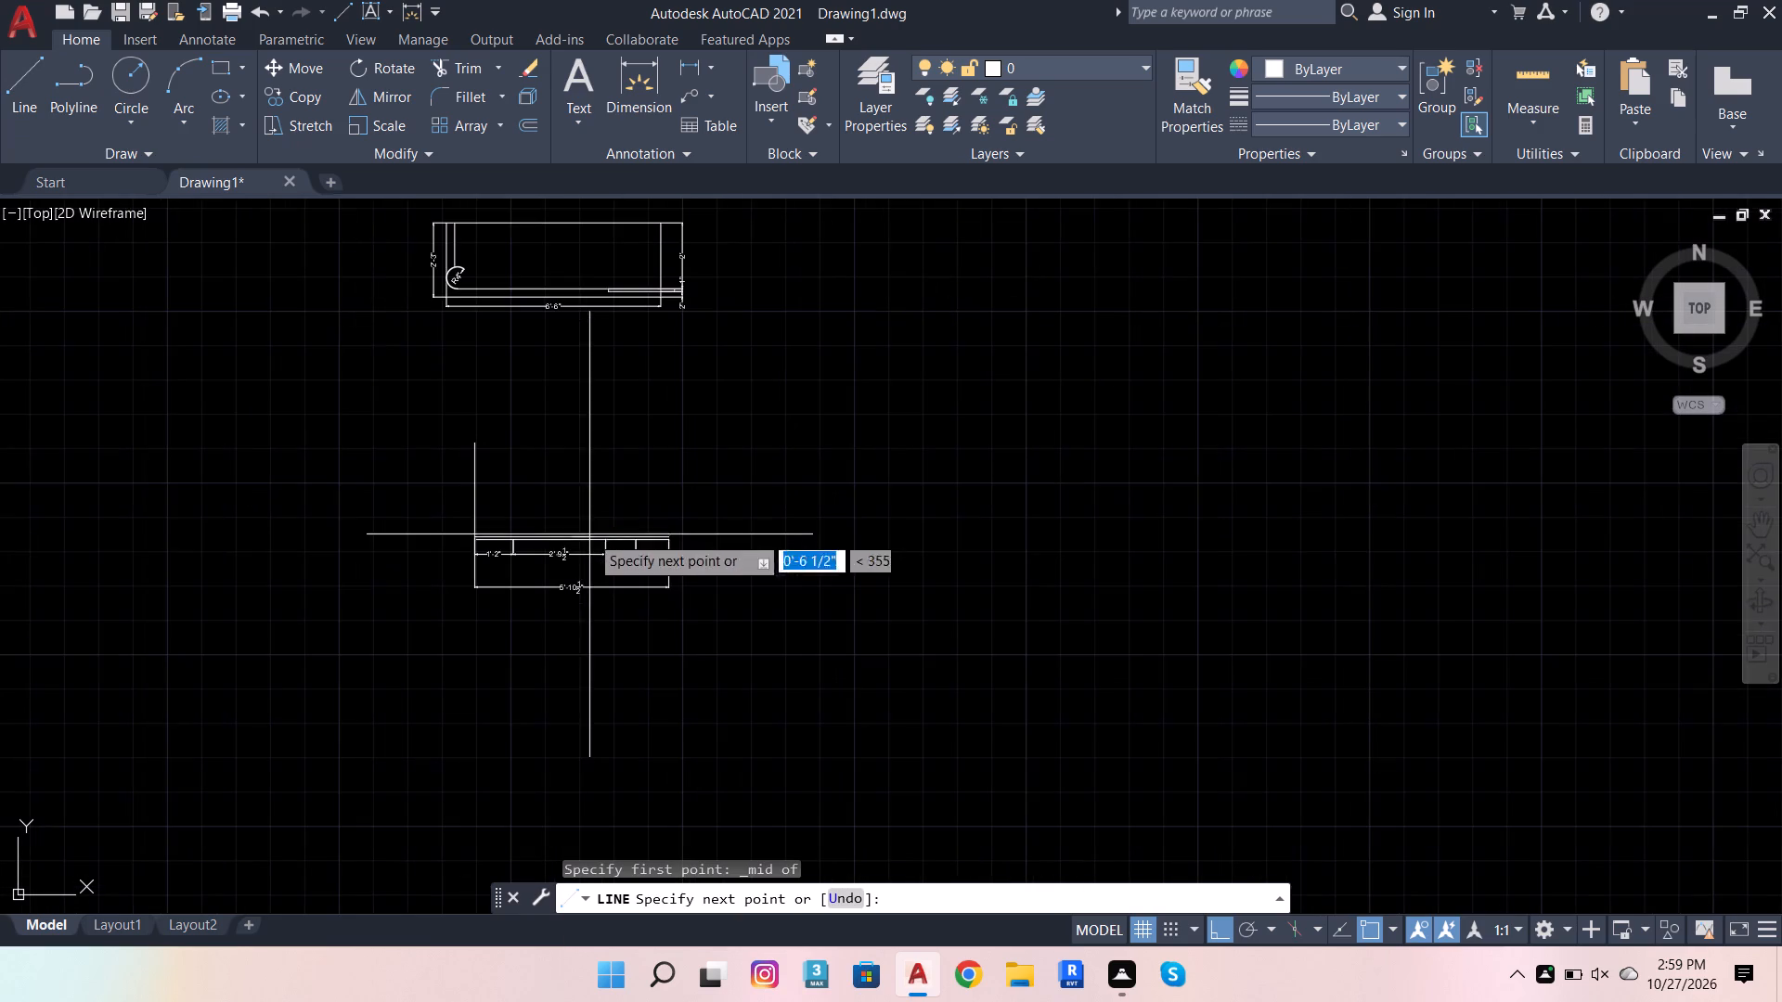
pyautogui.scroll(2, 558, 445)
pyautogui.click(562, 380)
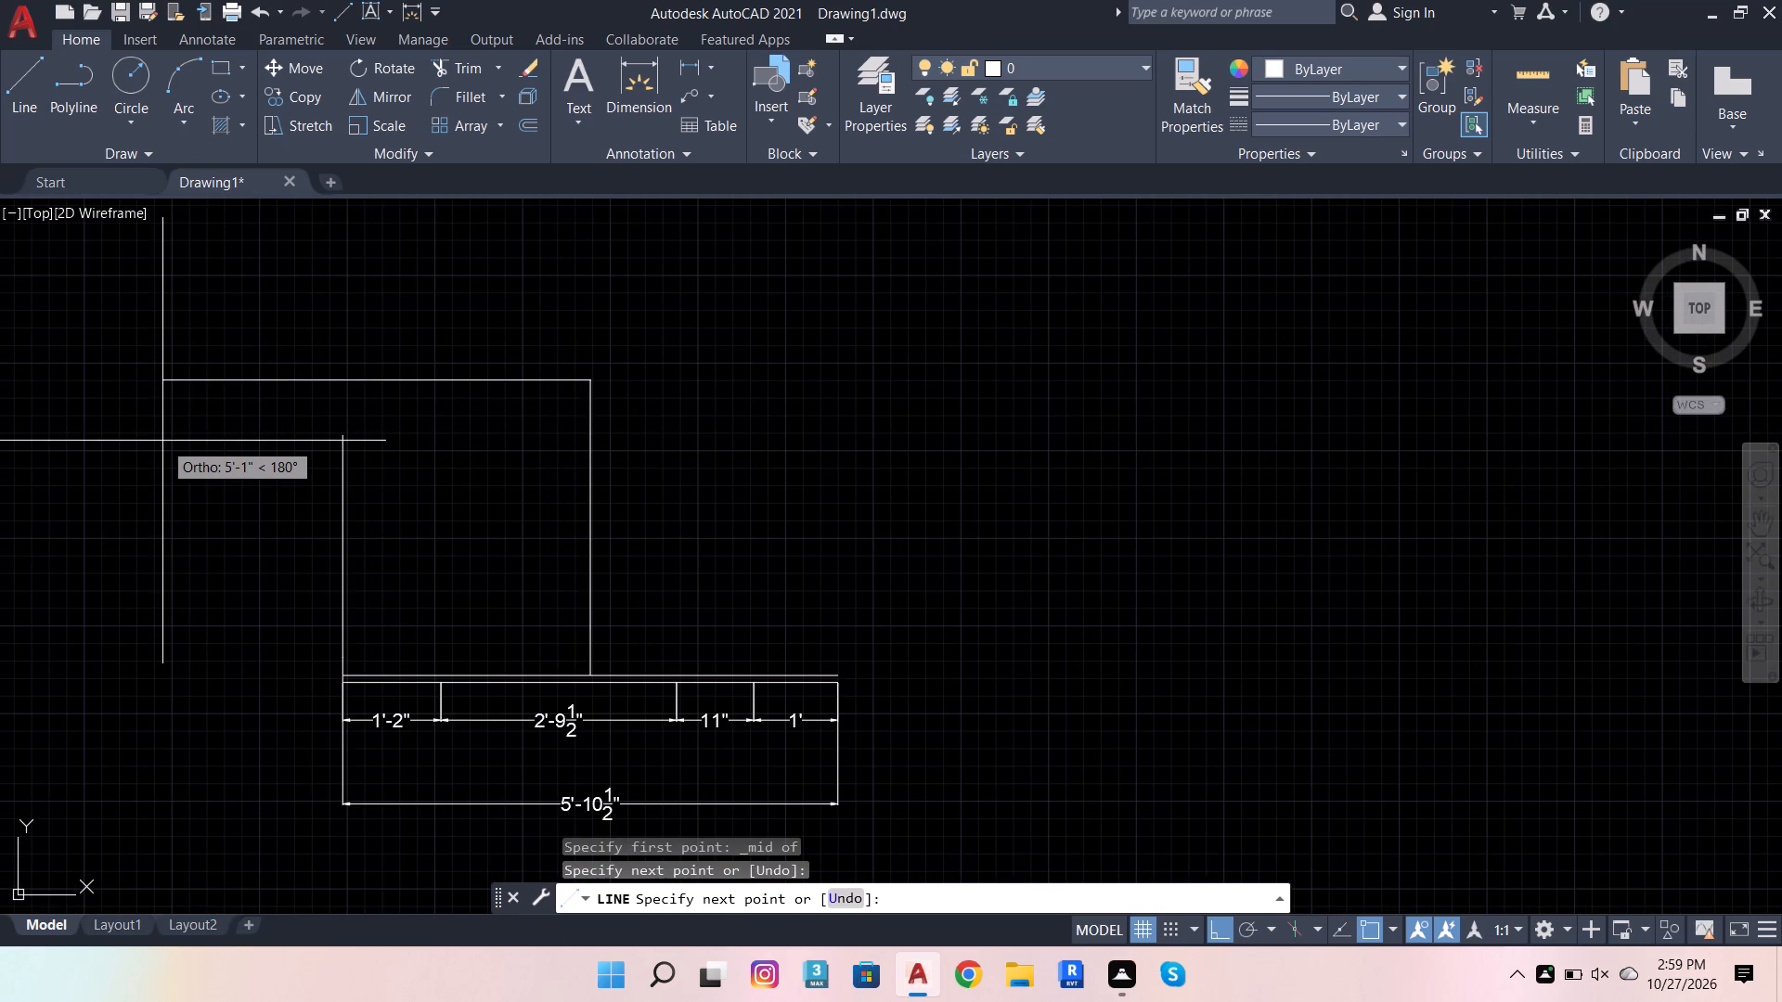
# Continue from the centre line's top with a 3'3" line to the left, and a 6'6" line back to the right.
pyautogui.write("3'3")
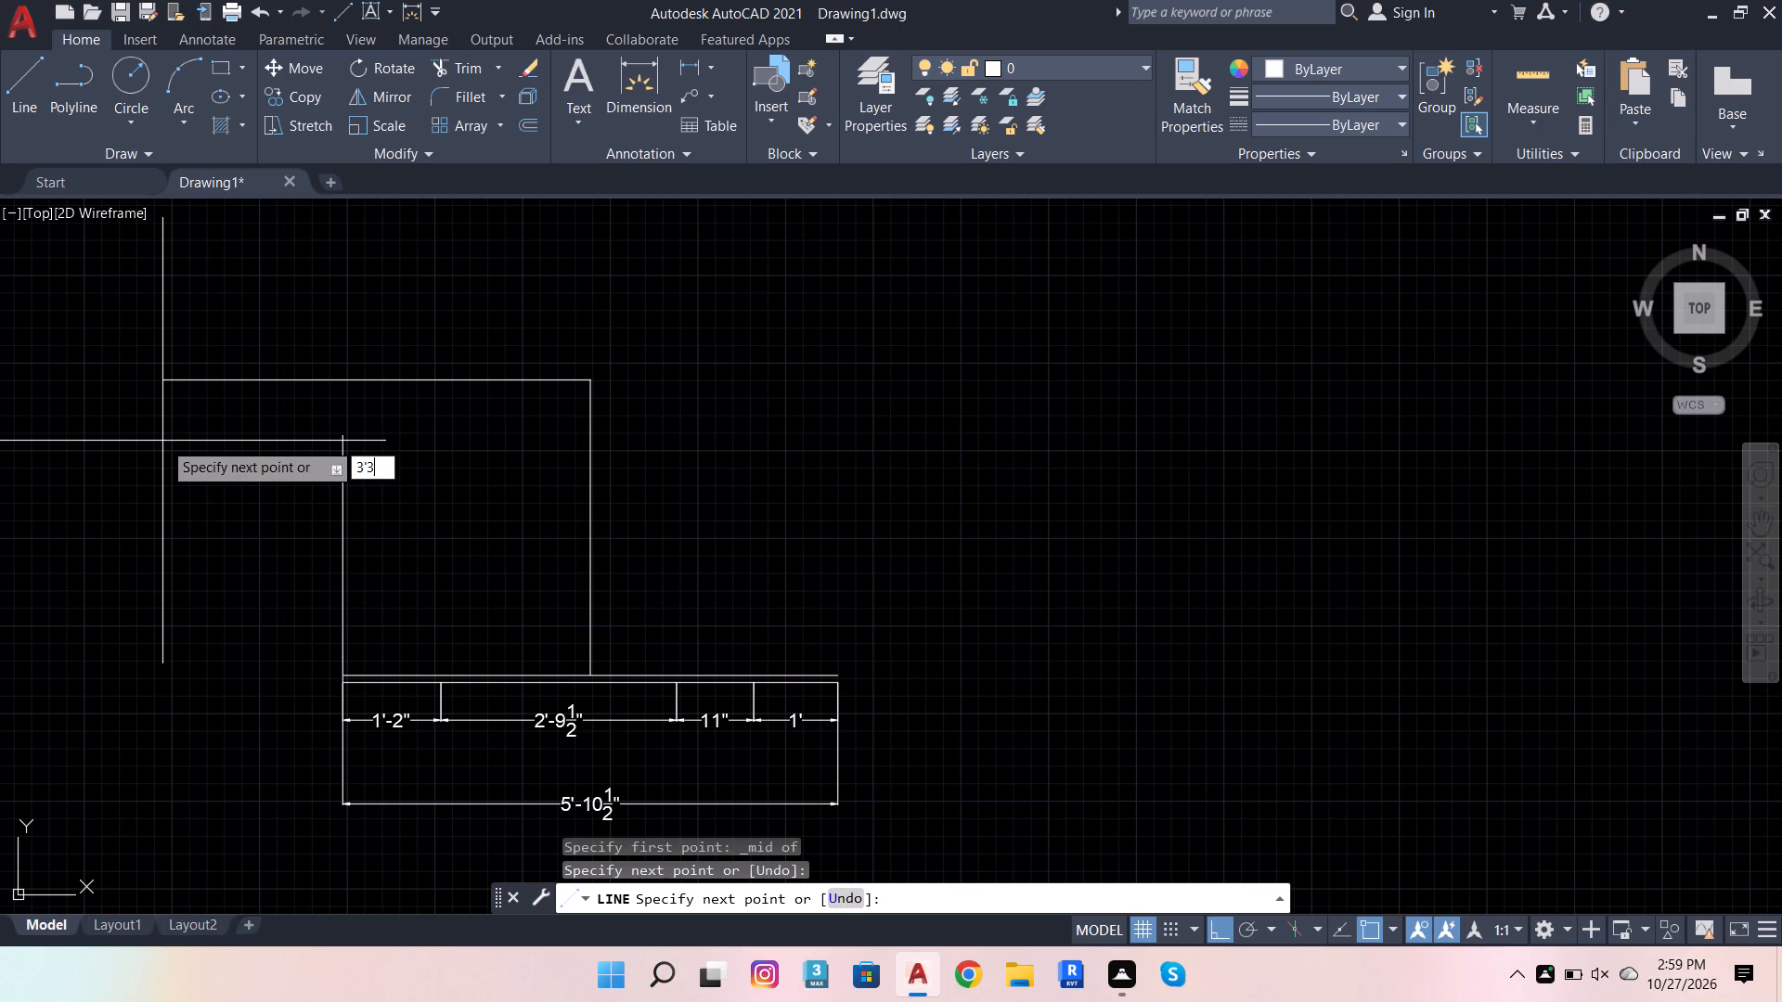
pyautogui.press('Return')
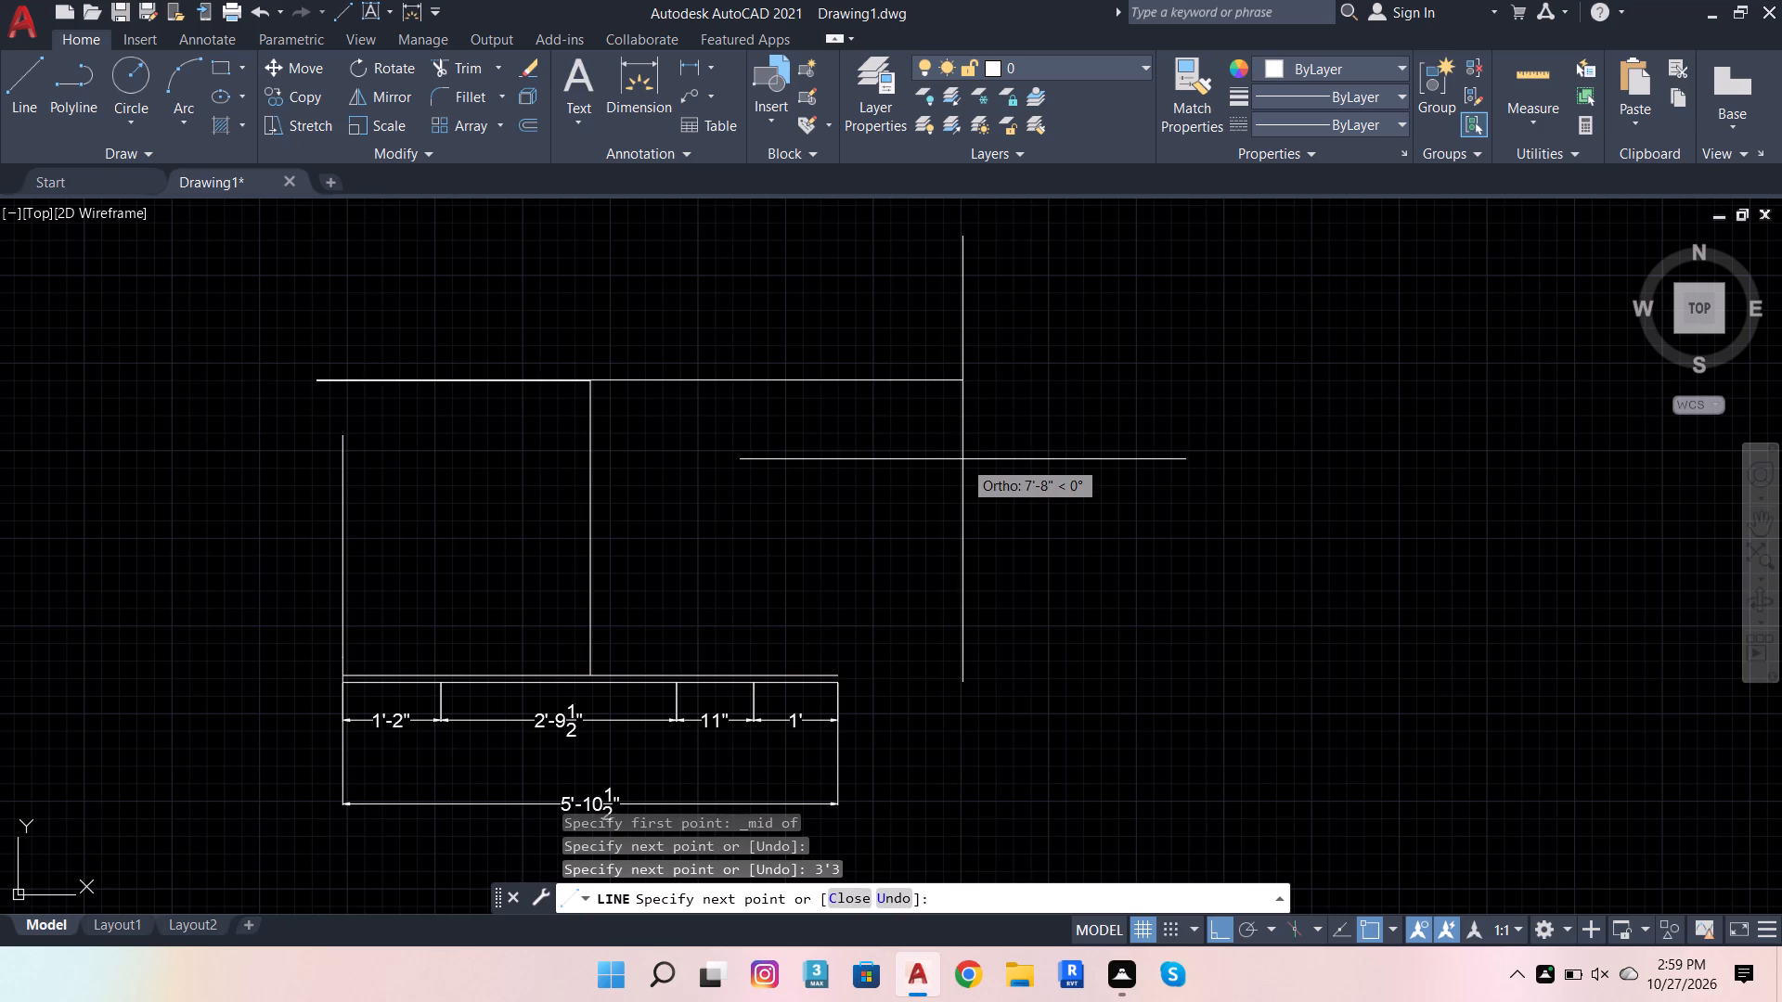
pyautogui.write("6'6")
pyautogui.press('Return')
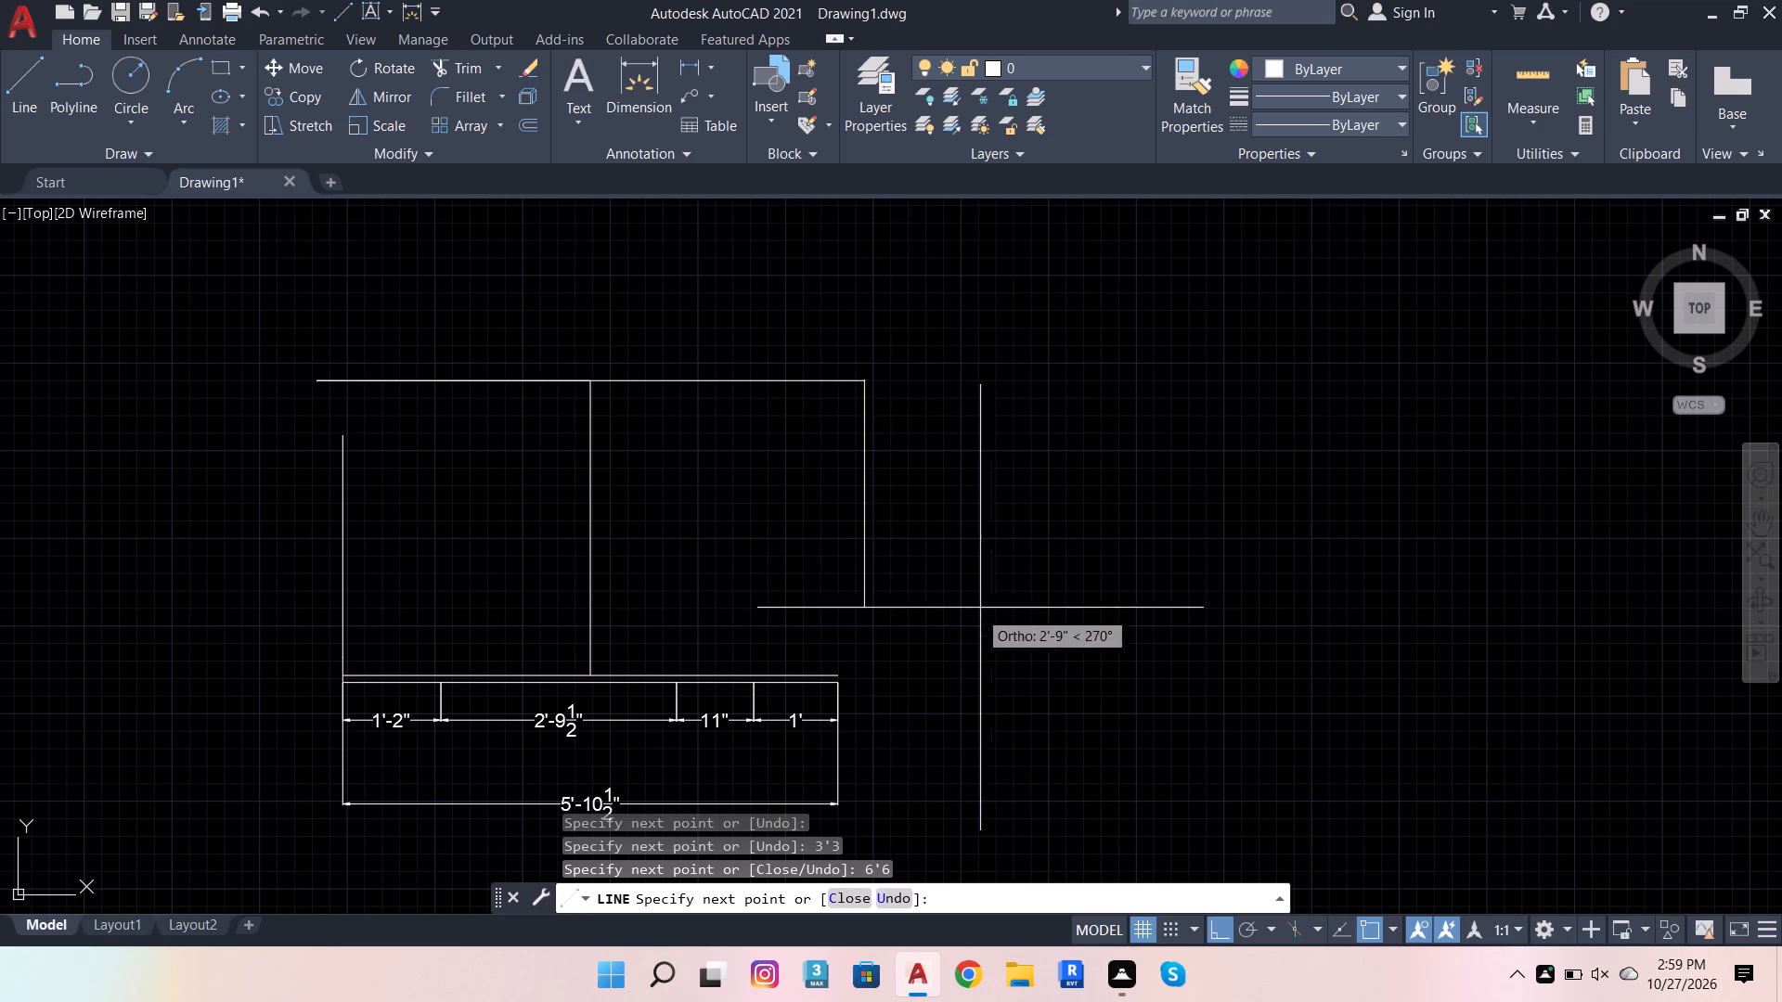
pyautogui.press('space')
# Delete the 3'3" line that overlaps the left half of the 6'6" top line.
pyautogui.scroll(2, 552, 379)
pyautogui.click(552, 379)
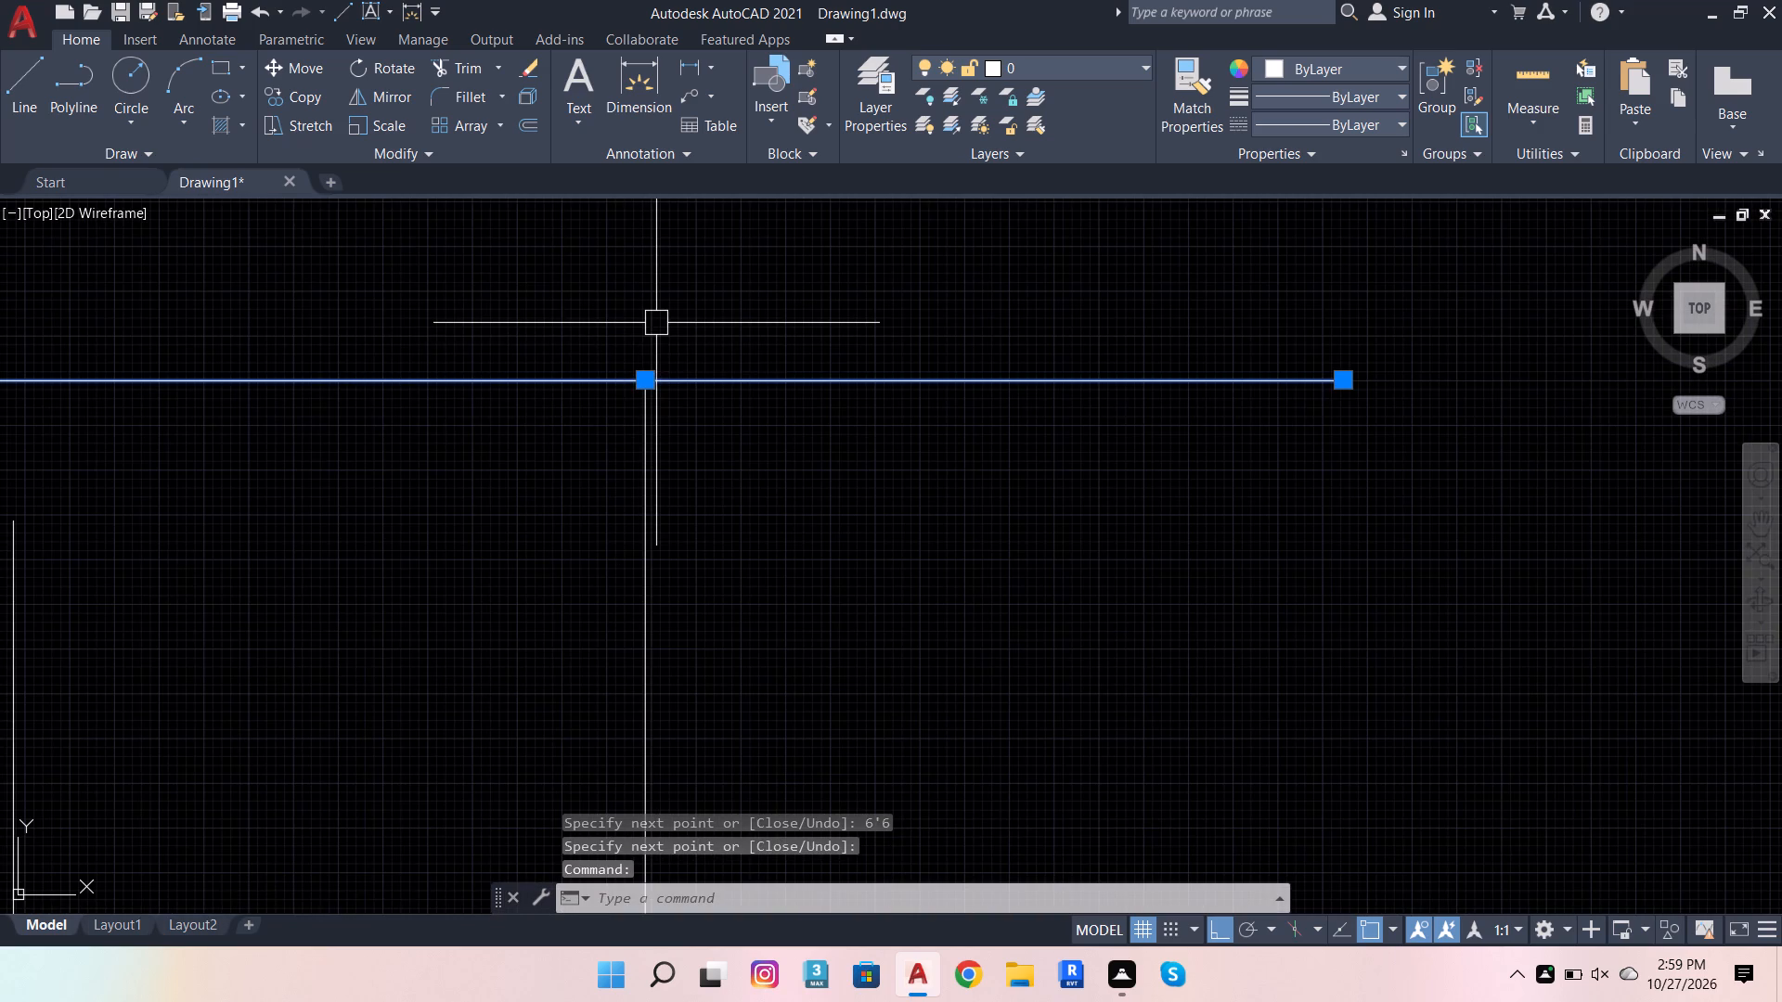
pyautogui.scroll(-2, 676, 312)
pyautogui.press('Escape')
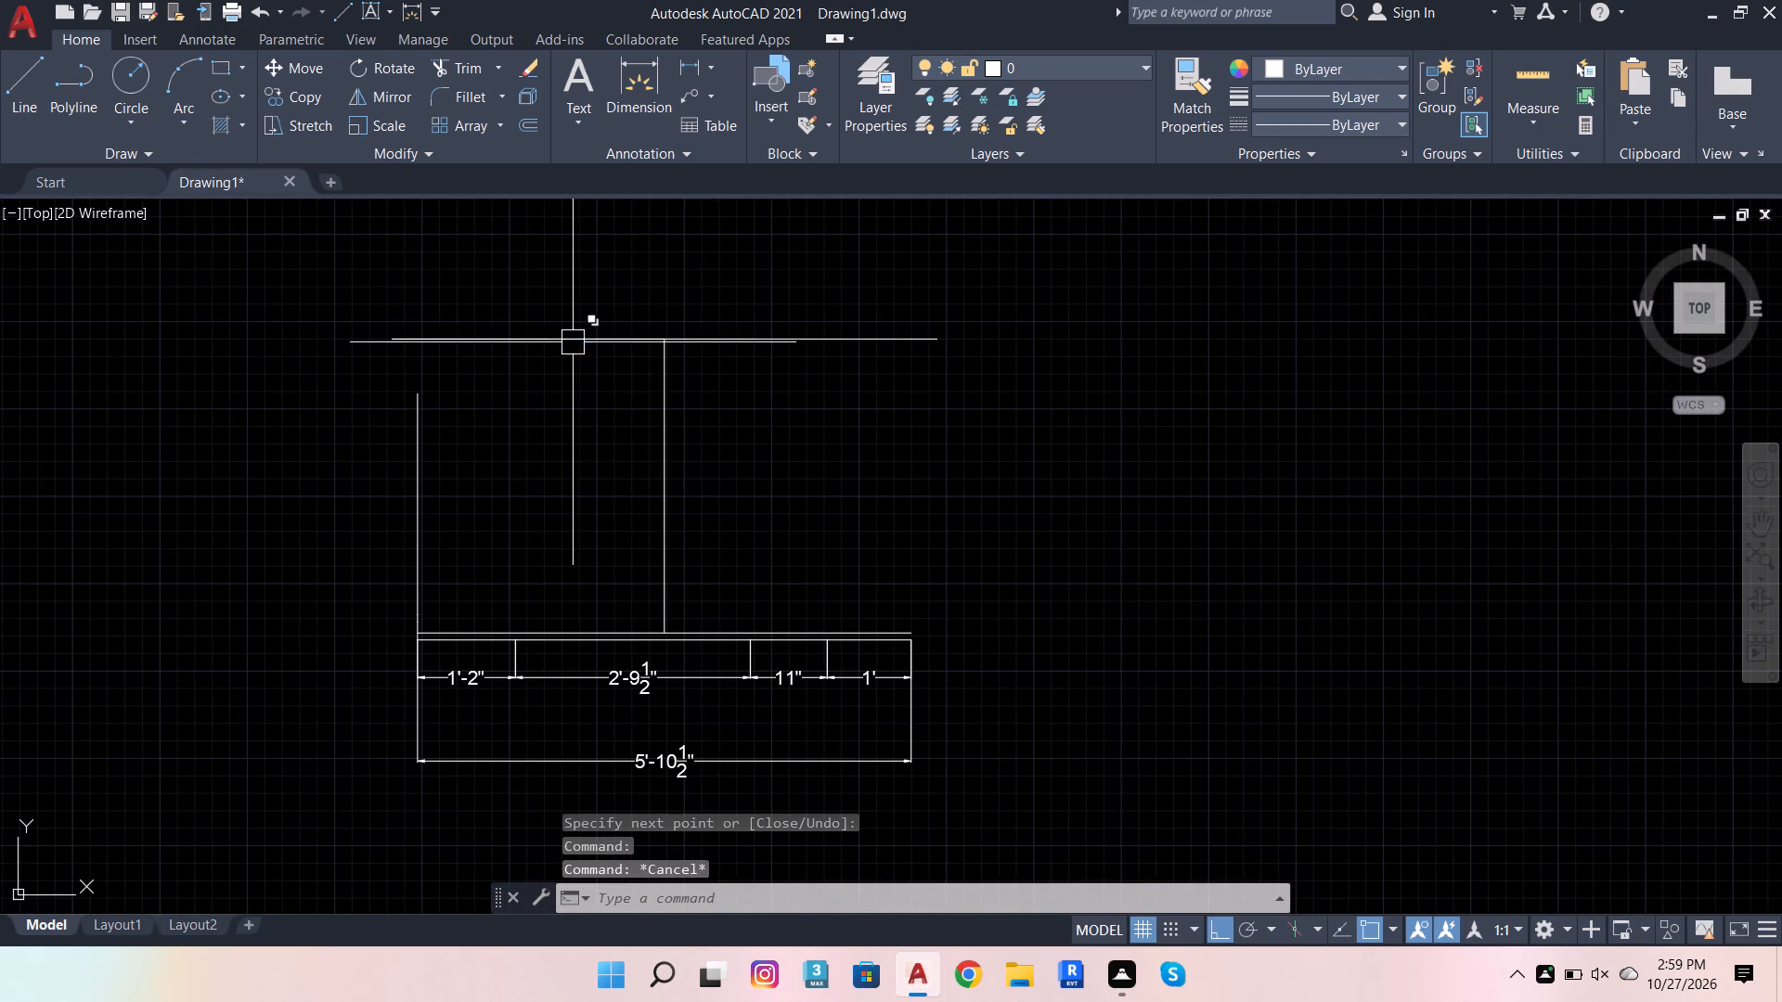
pyautogui.scroll(1, 572, 342)
pyautogui.click(572, 342)
pyautogui.press('Escape')
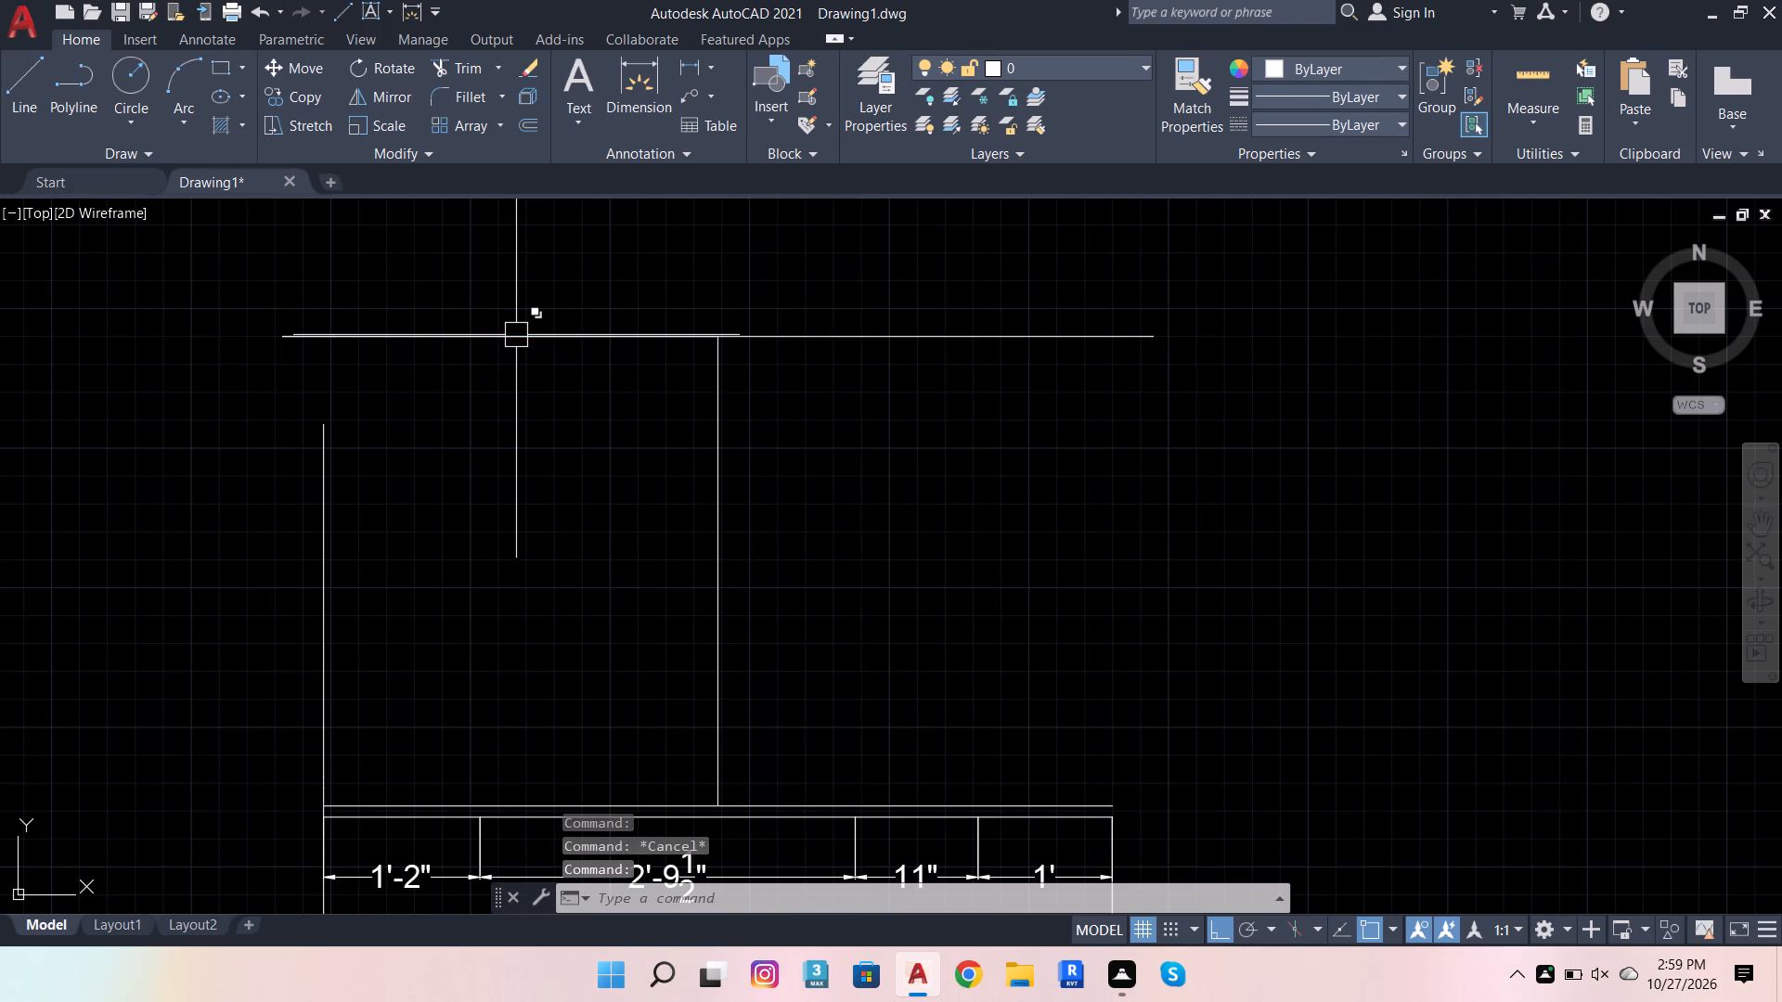
pyautogui.click(588, 323)
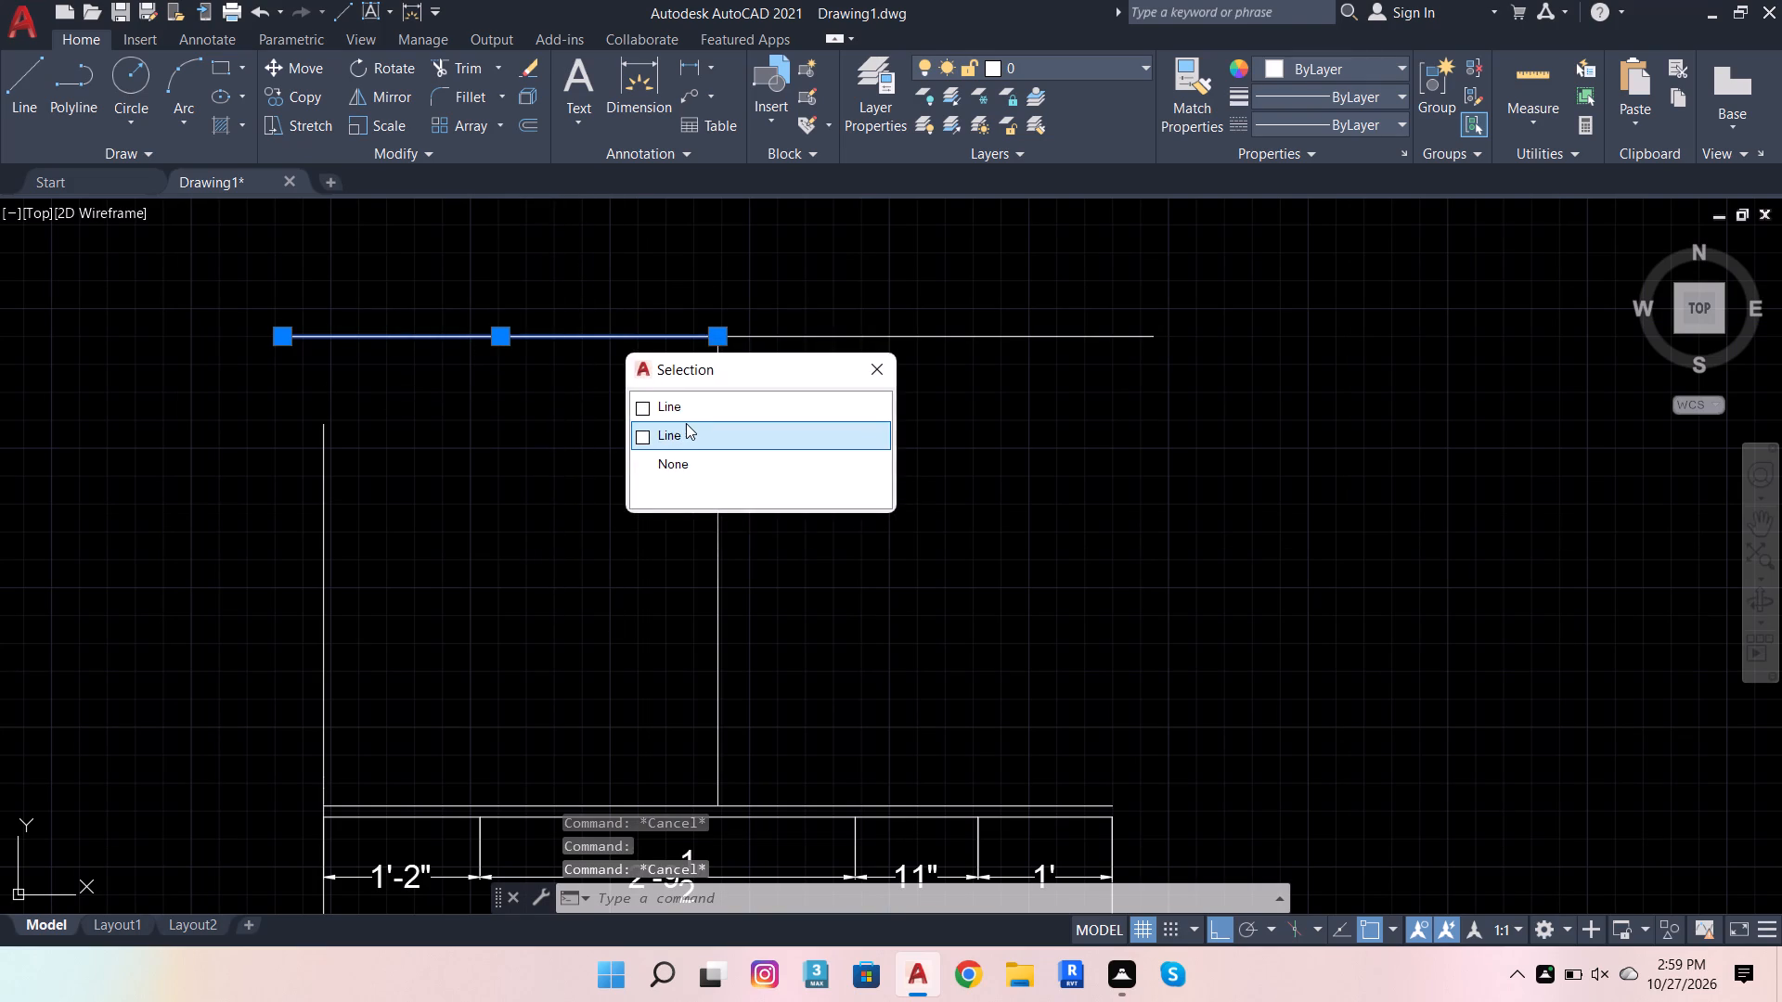
pyautogui.click(686, 423)
pyautogui.click(674, 432)
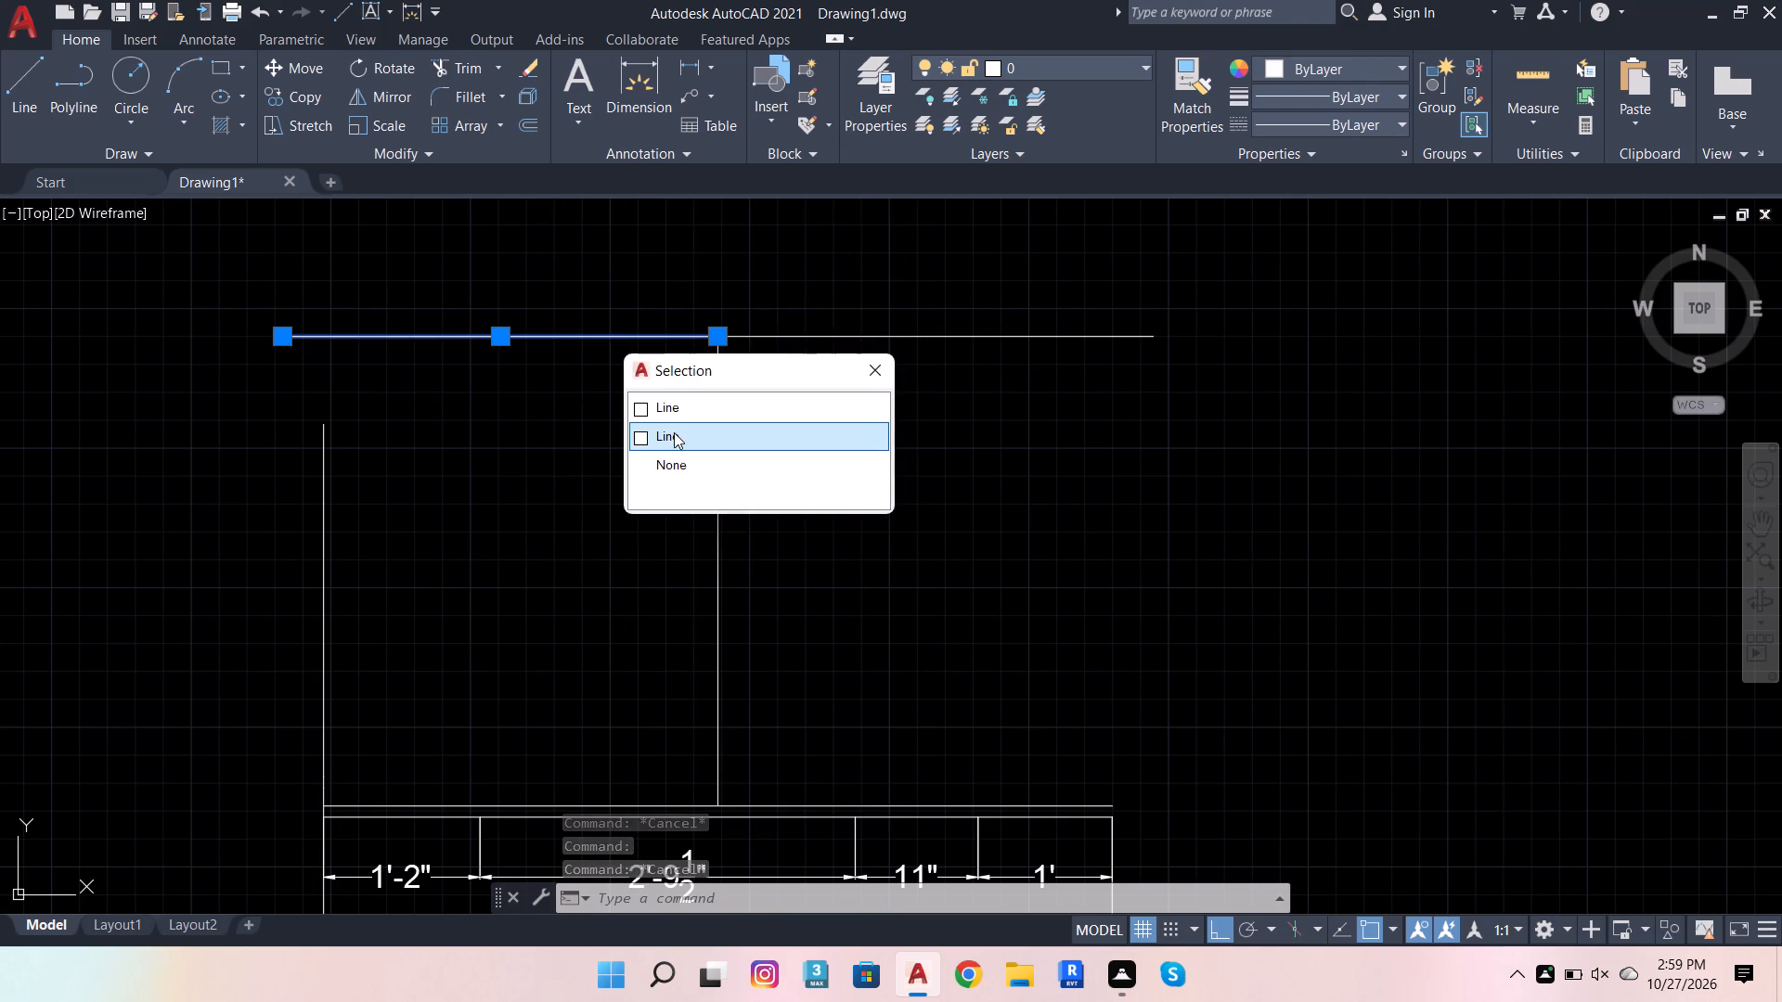
pyautogui.hotkey('shift', 'Delete')
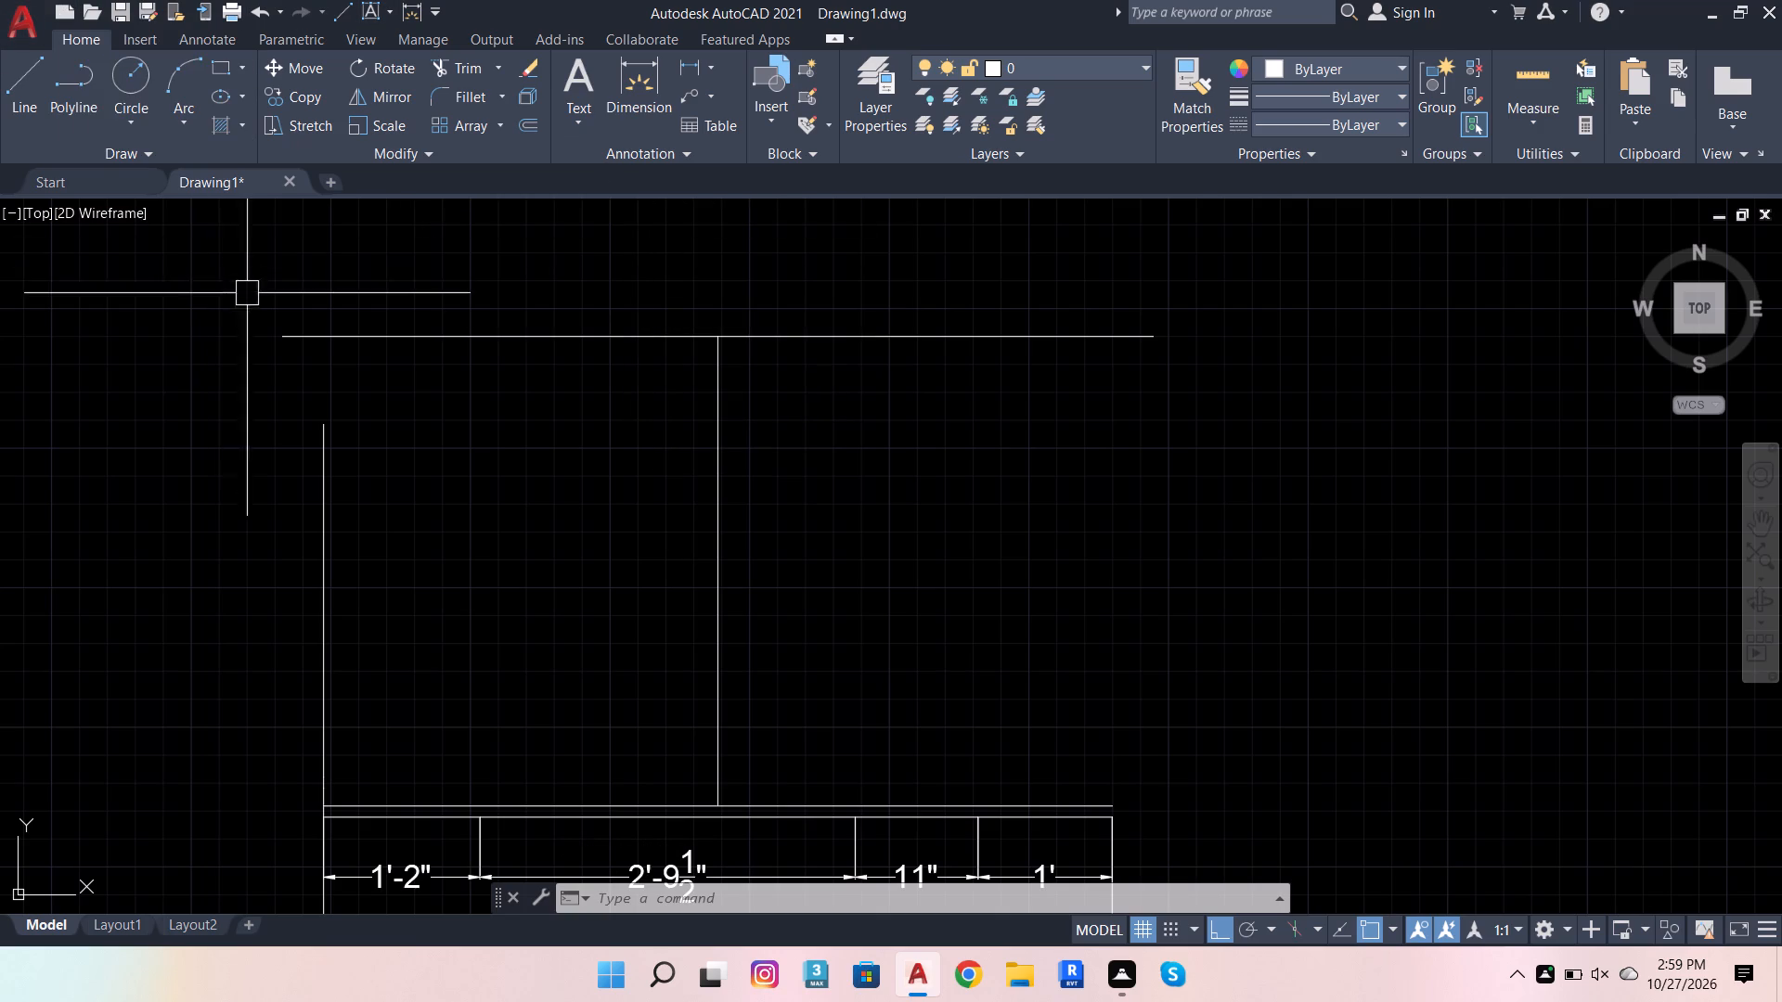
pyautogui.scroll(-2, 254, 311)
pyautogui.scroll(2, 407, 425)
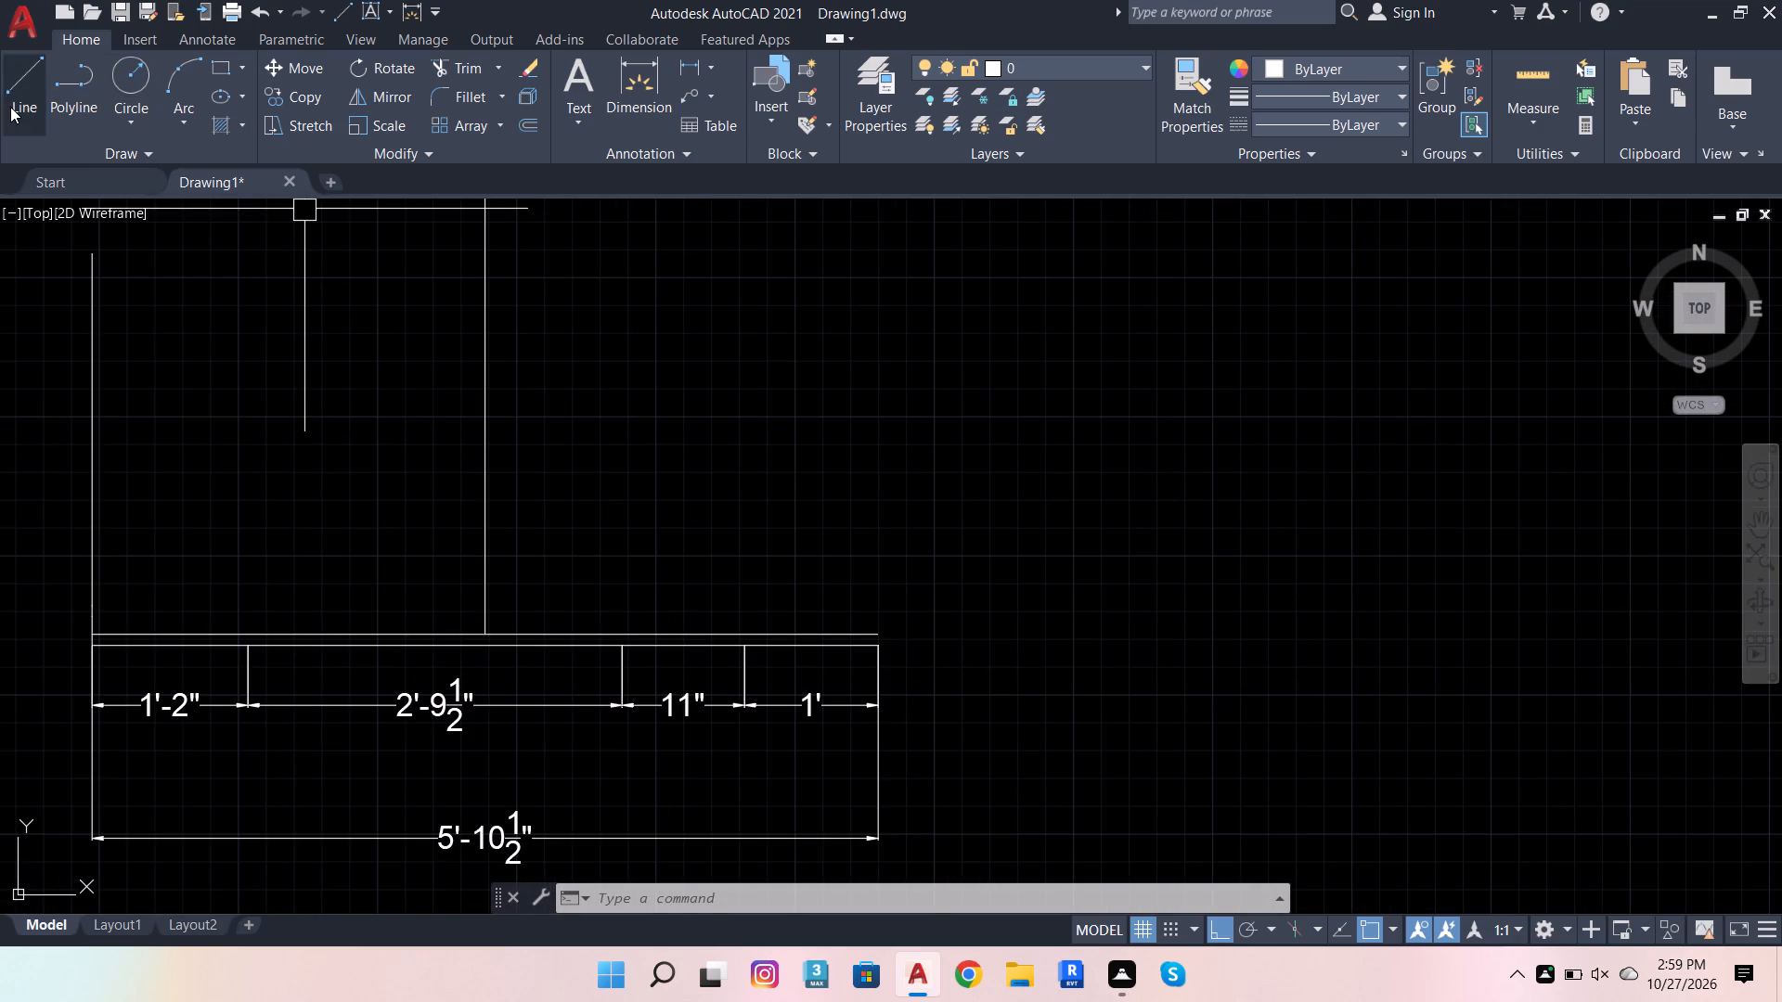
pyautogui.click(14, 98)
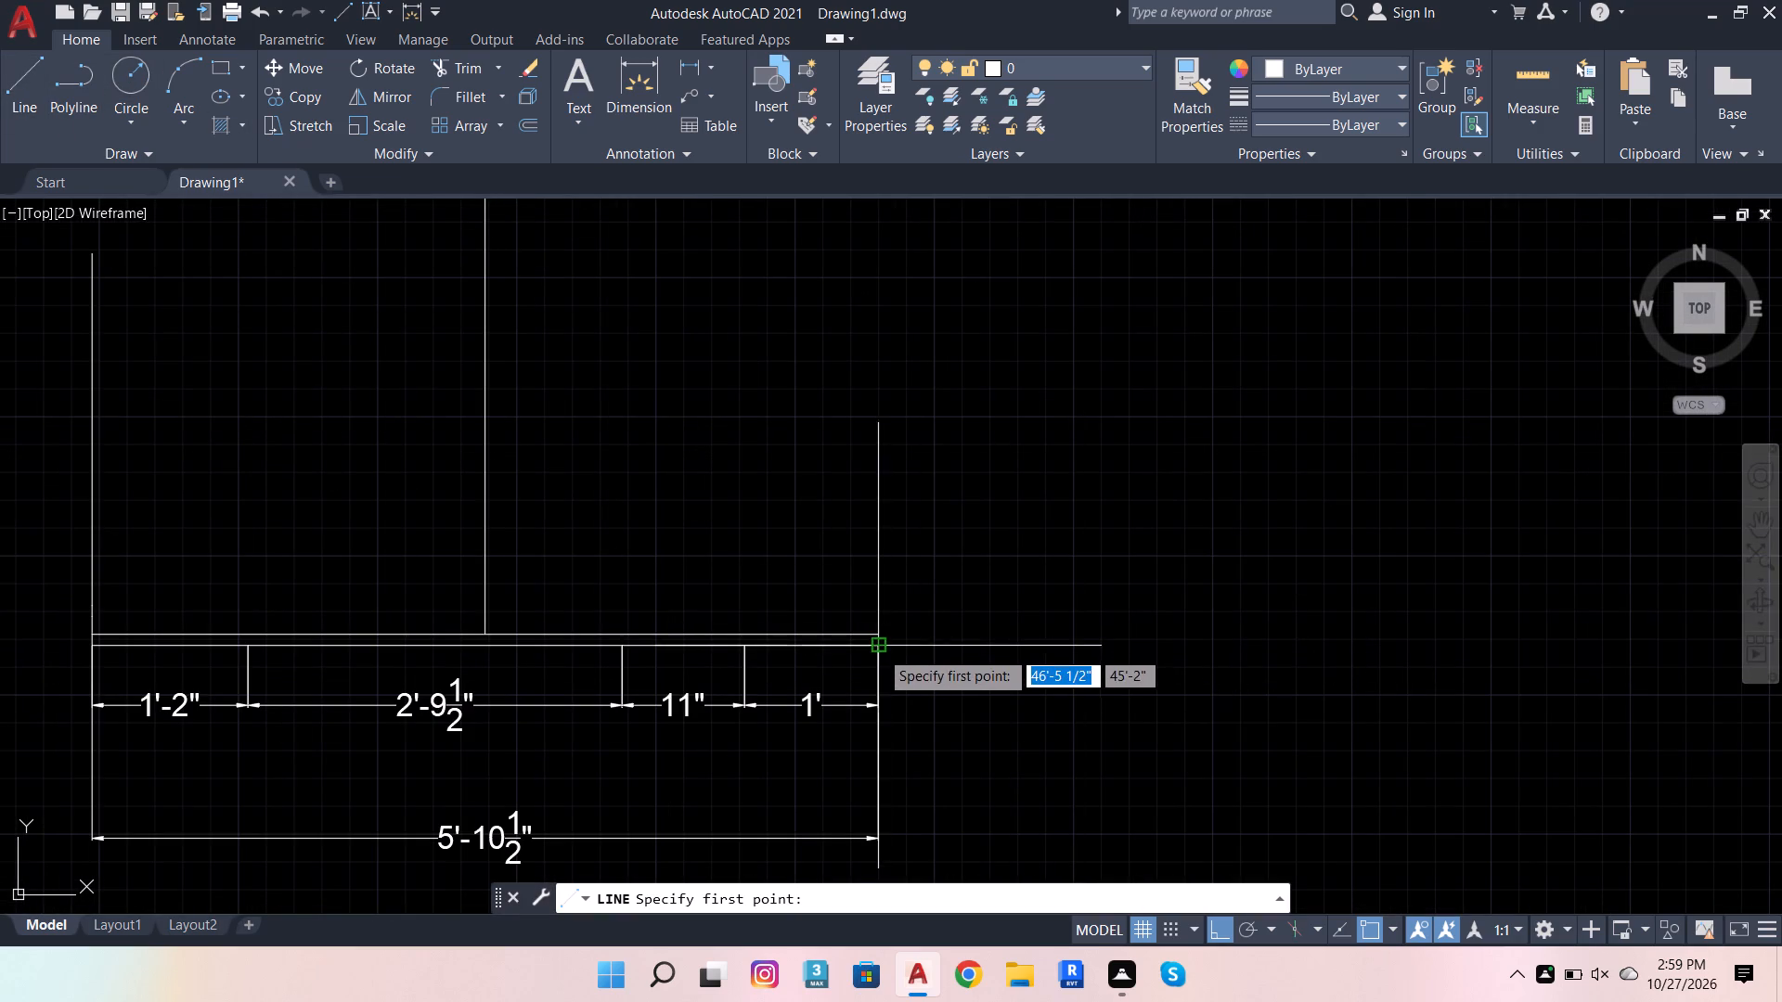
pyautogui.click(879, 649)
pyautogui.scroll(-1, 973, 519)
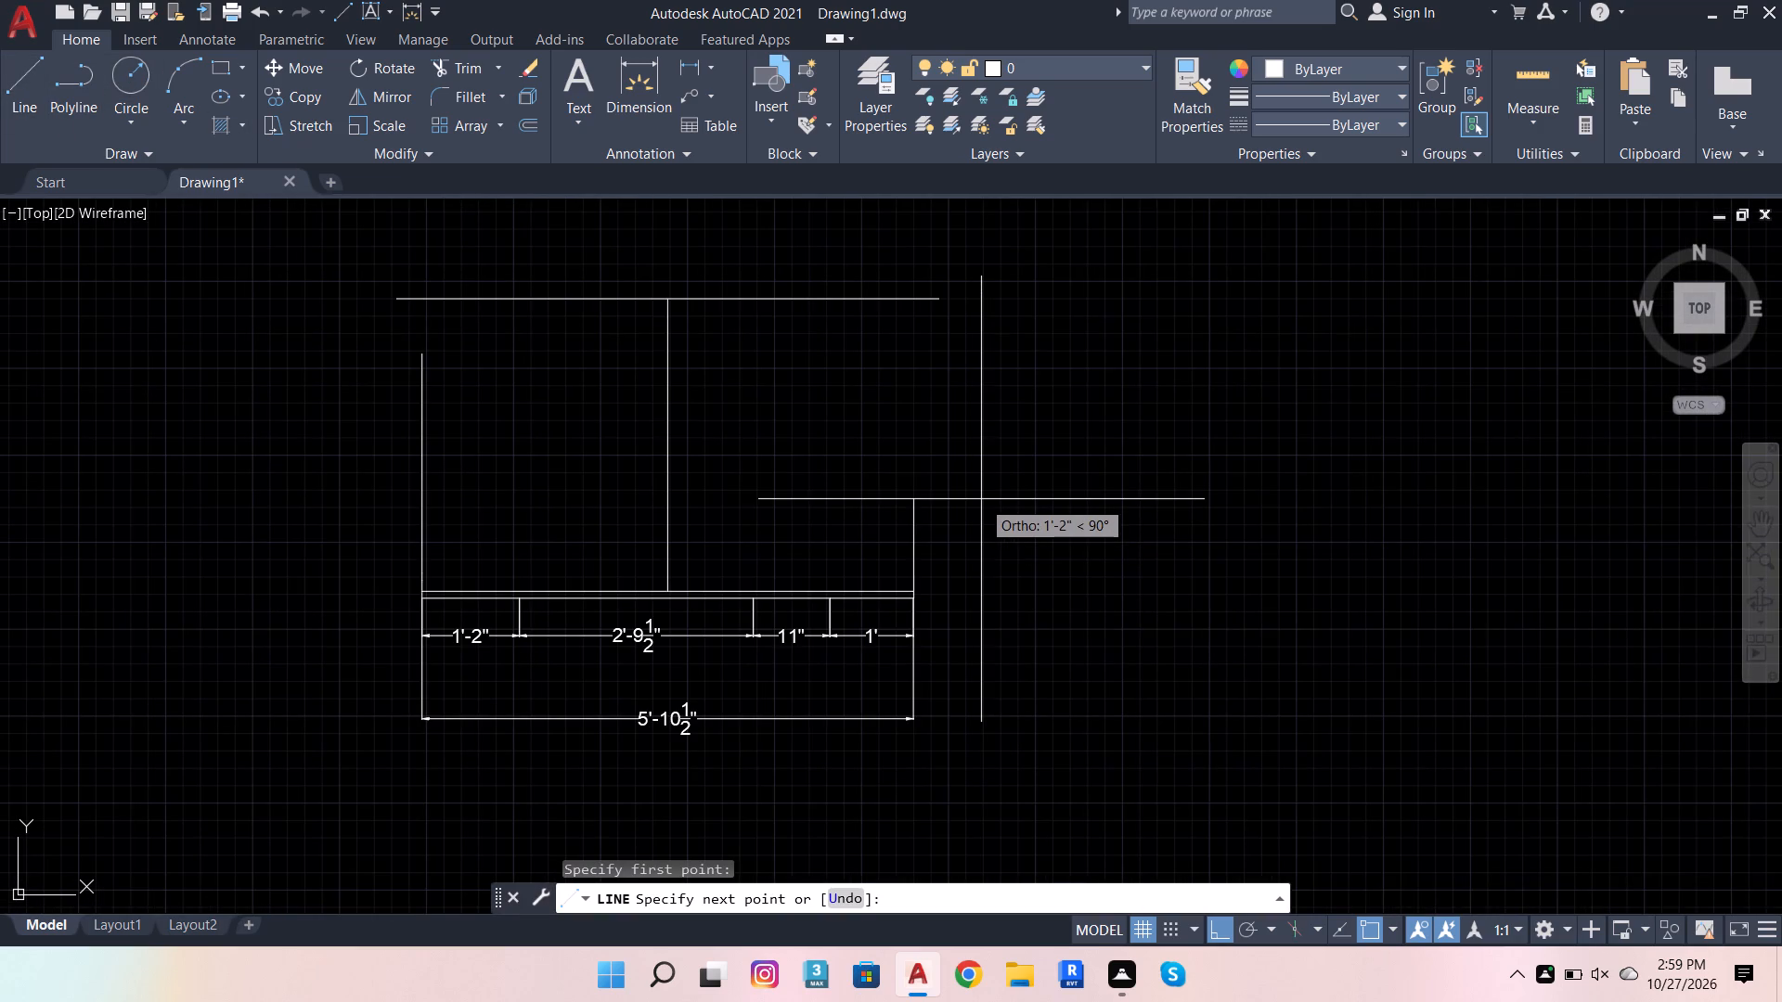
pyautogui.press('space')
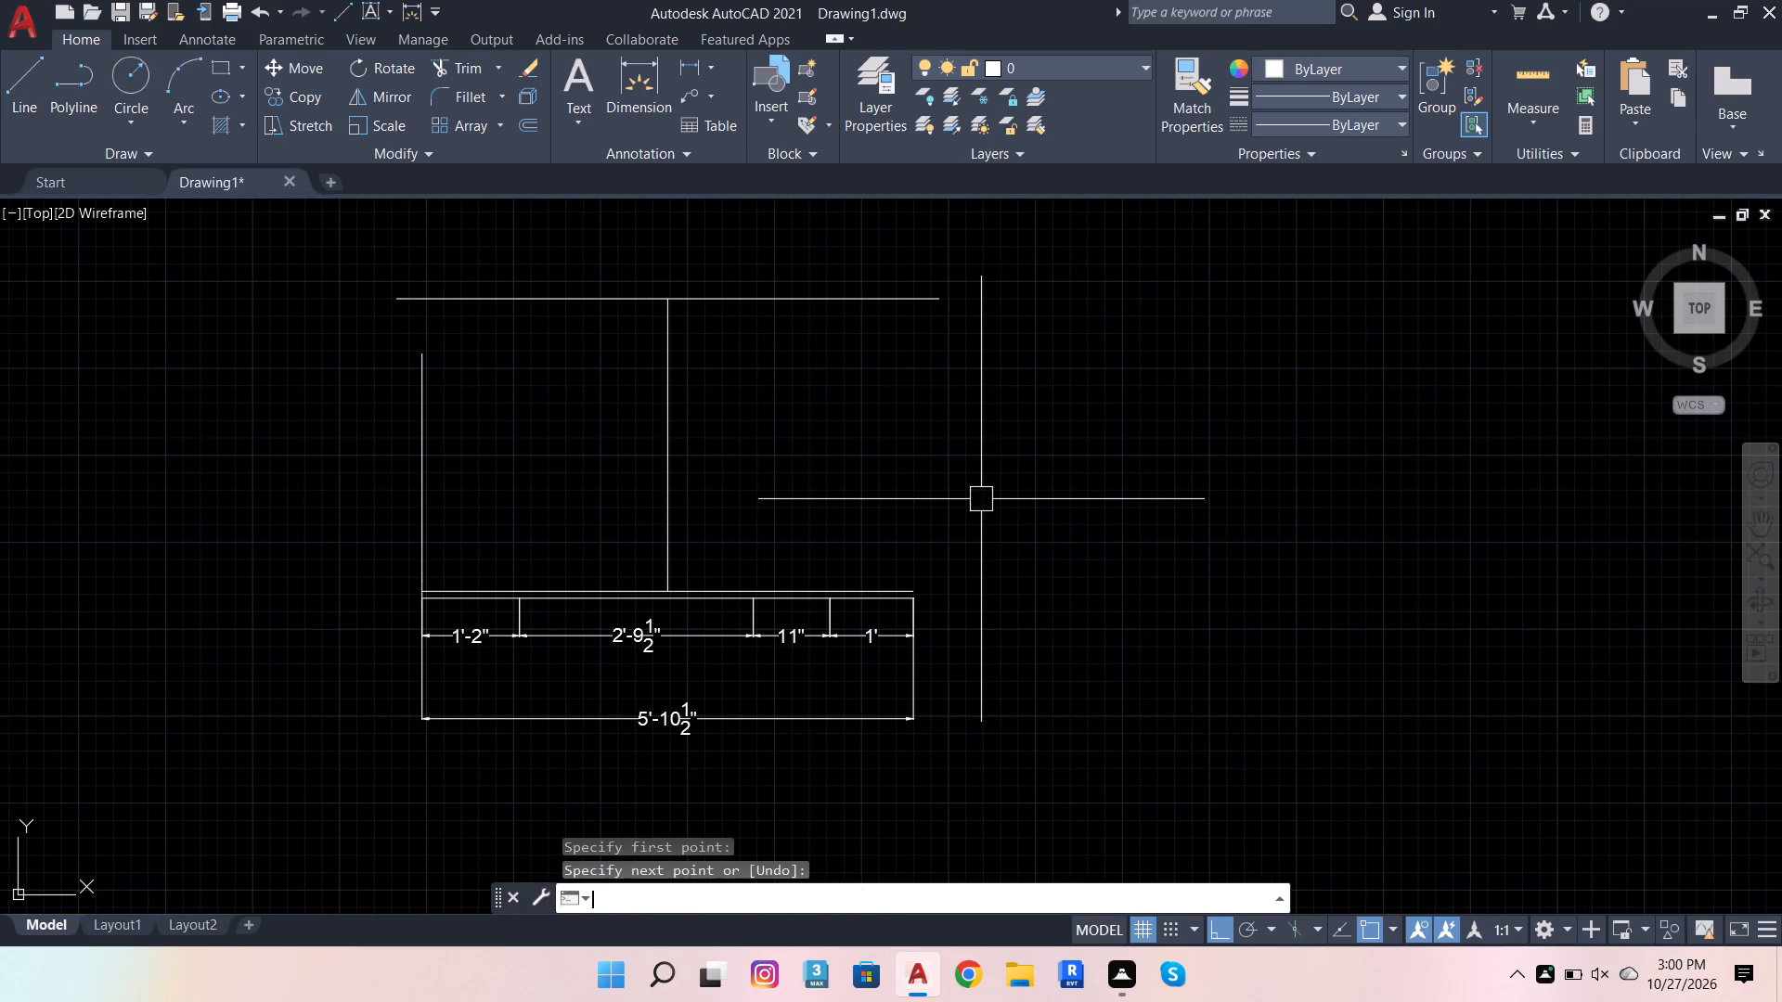
# Draw the right vertical upward from the upper base line's right end in consecutive segments of 1.6", 1'10", 3", 1" and 3".
pyautogui.press('space')
pyautogui.click(911, 591)
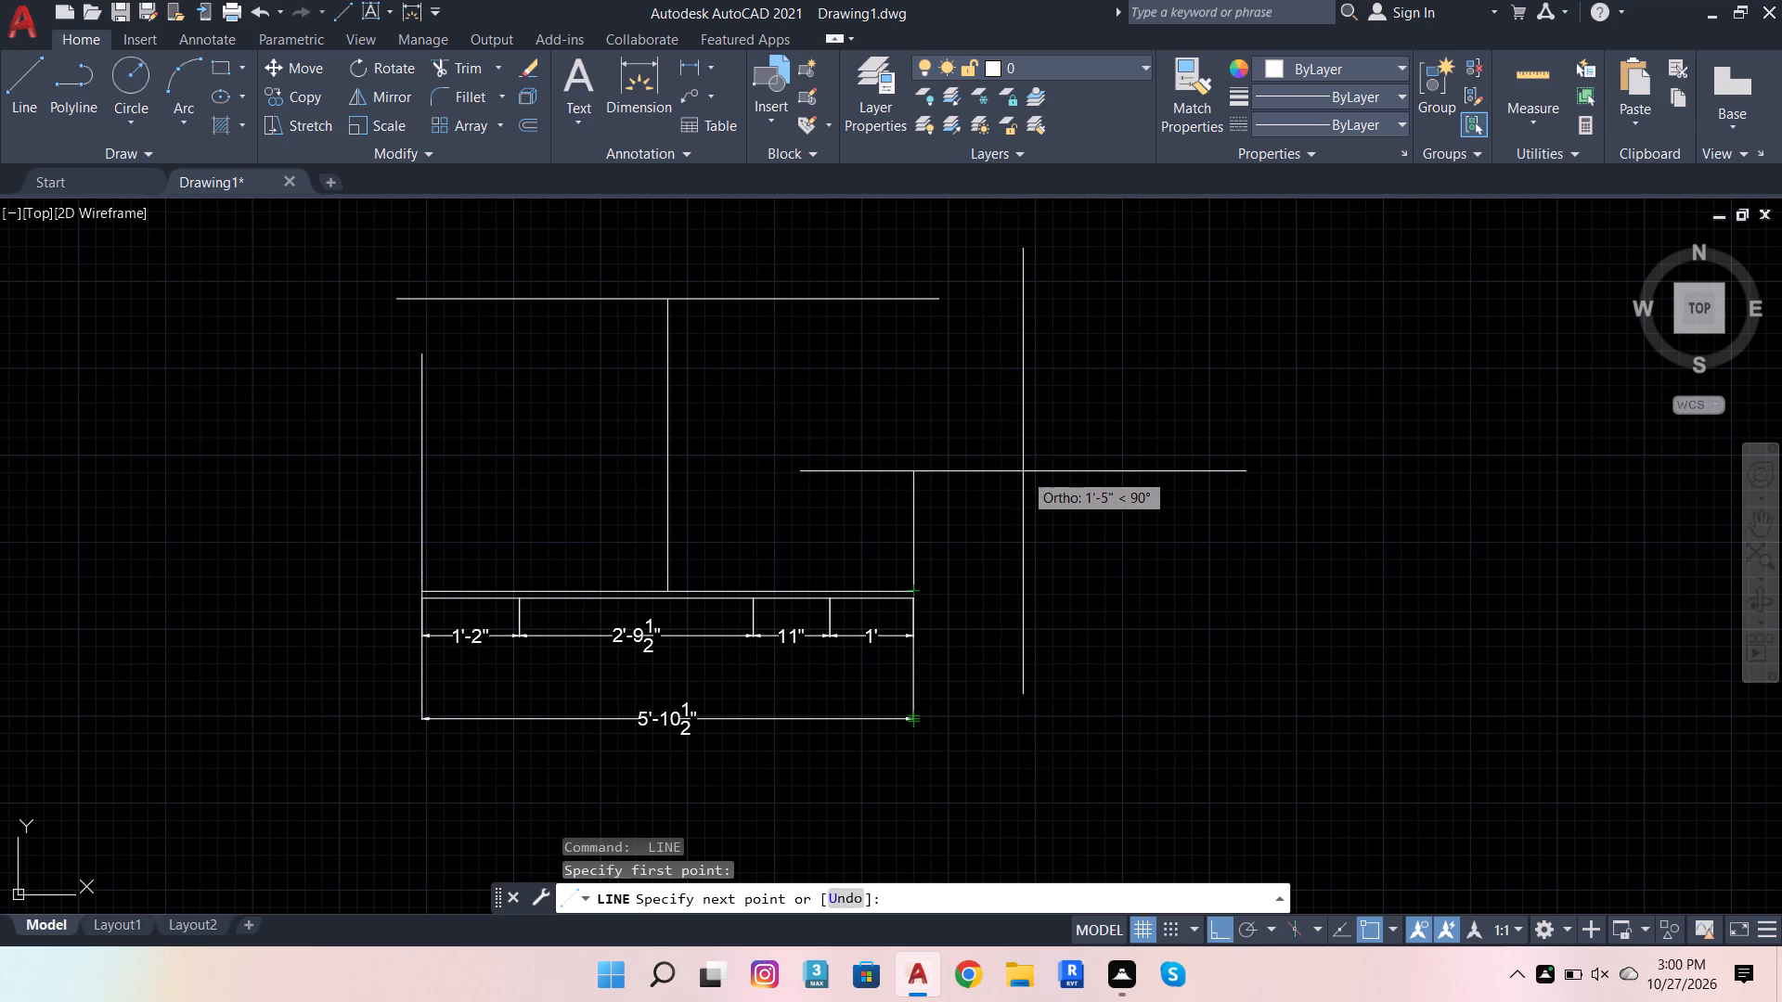
pyautogui.write('1.6')
pyautogui.press('Return')
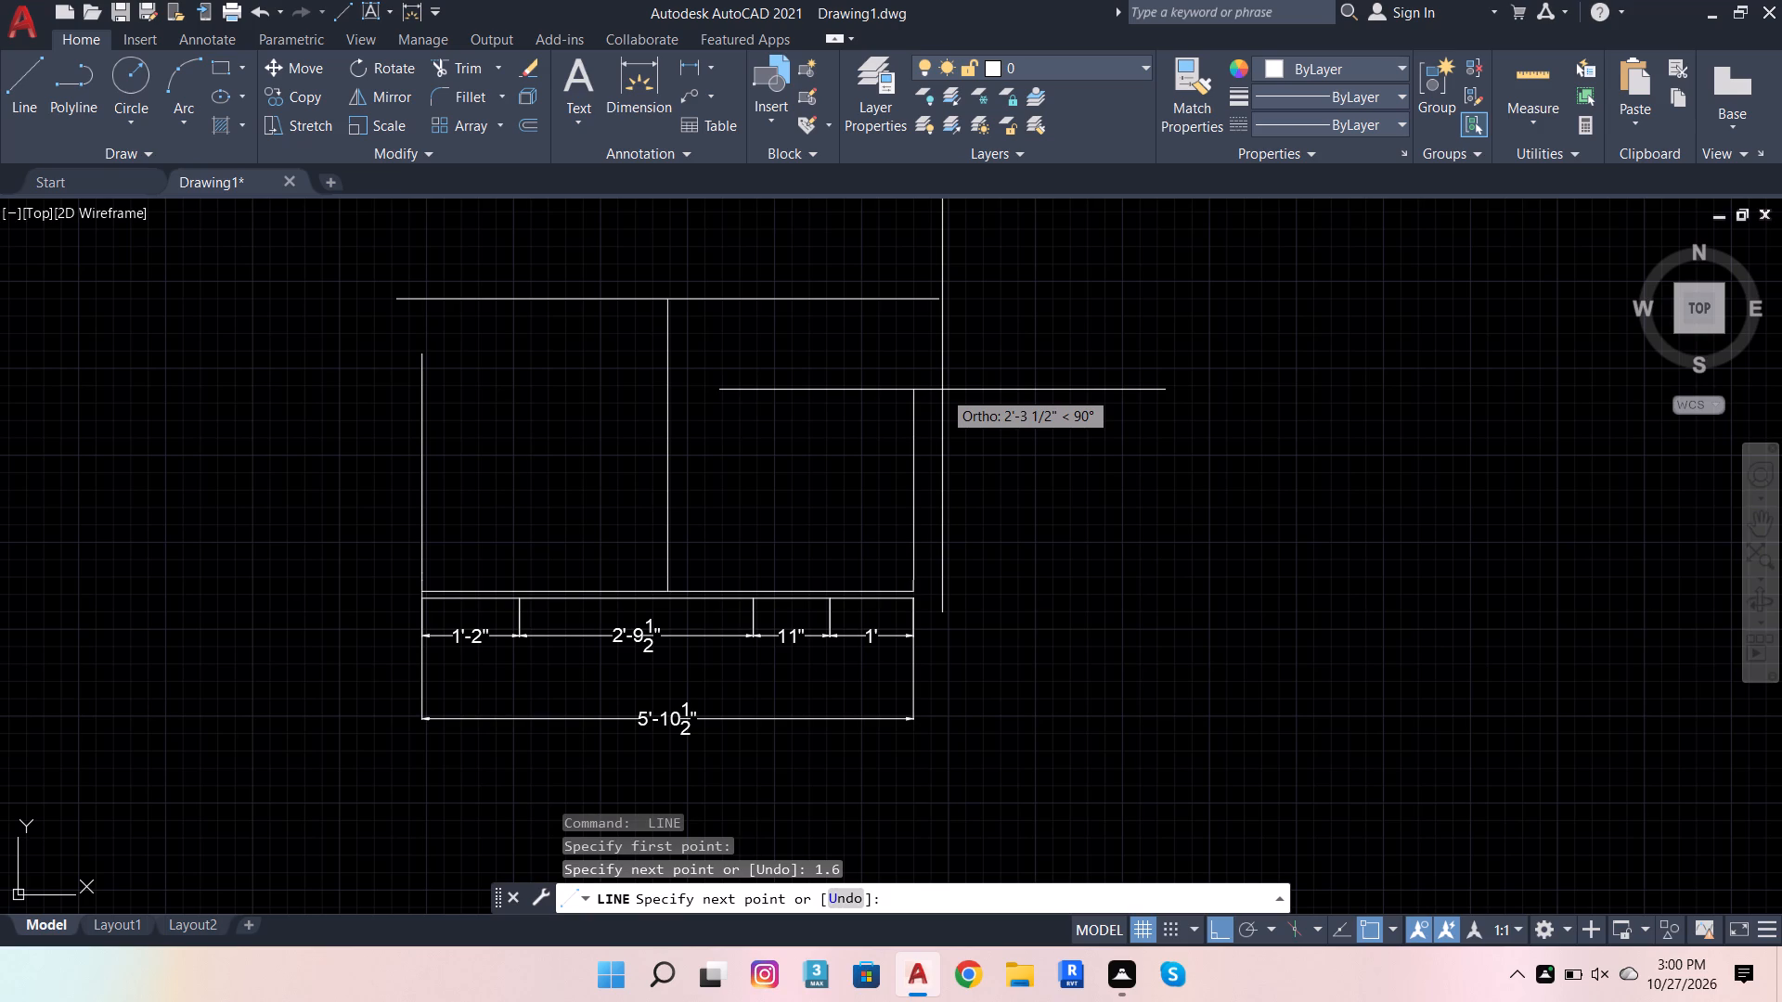
pyautogui.write("1'10")
pyautogui.press('Return')
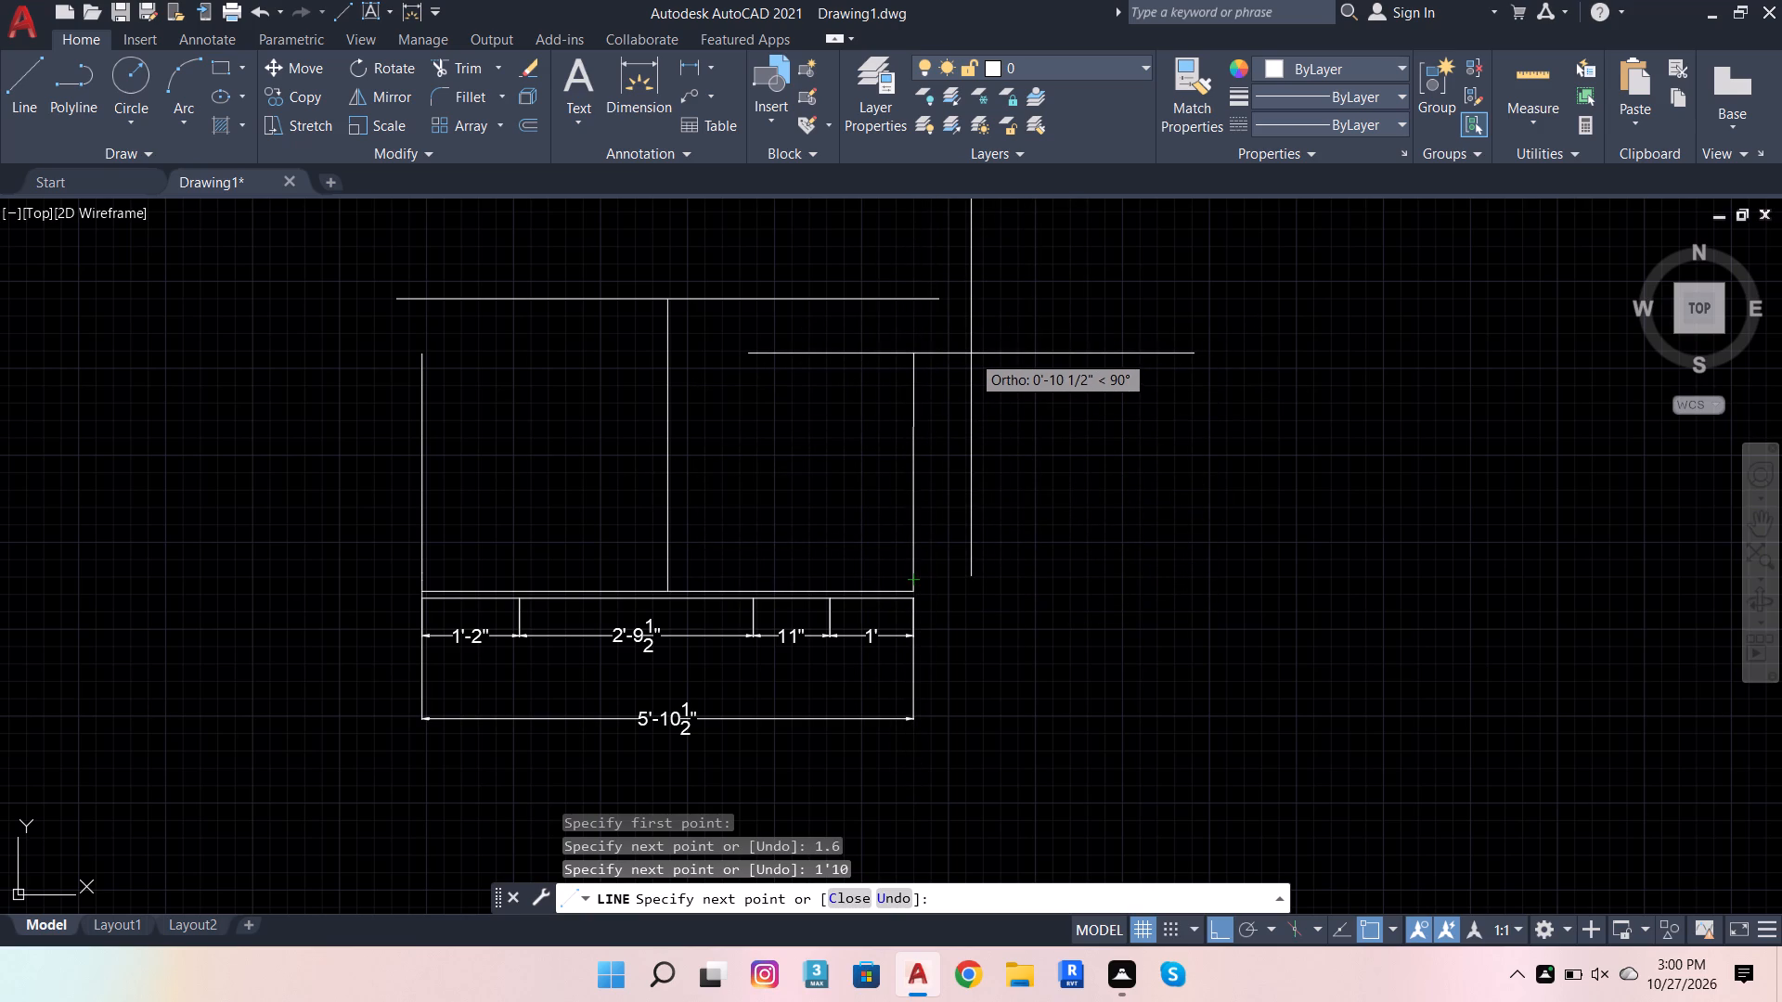
pyautogui.press('3')
pyautogui.press('Return')
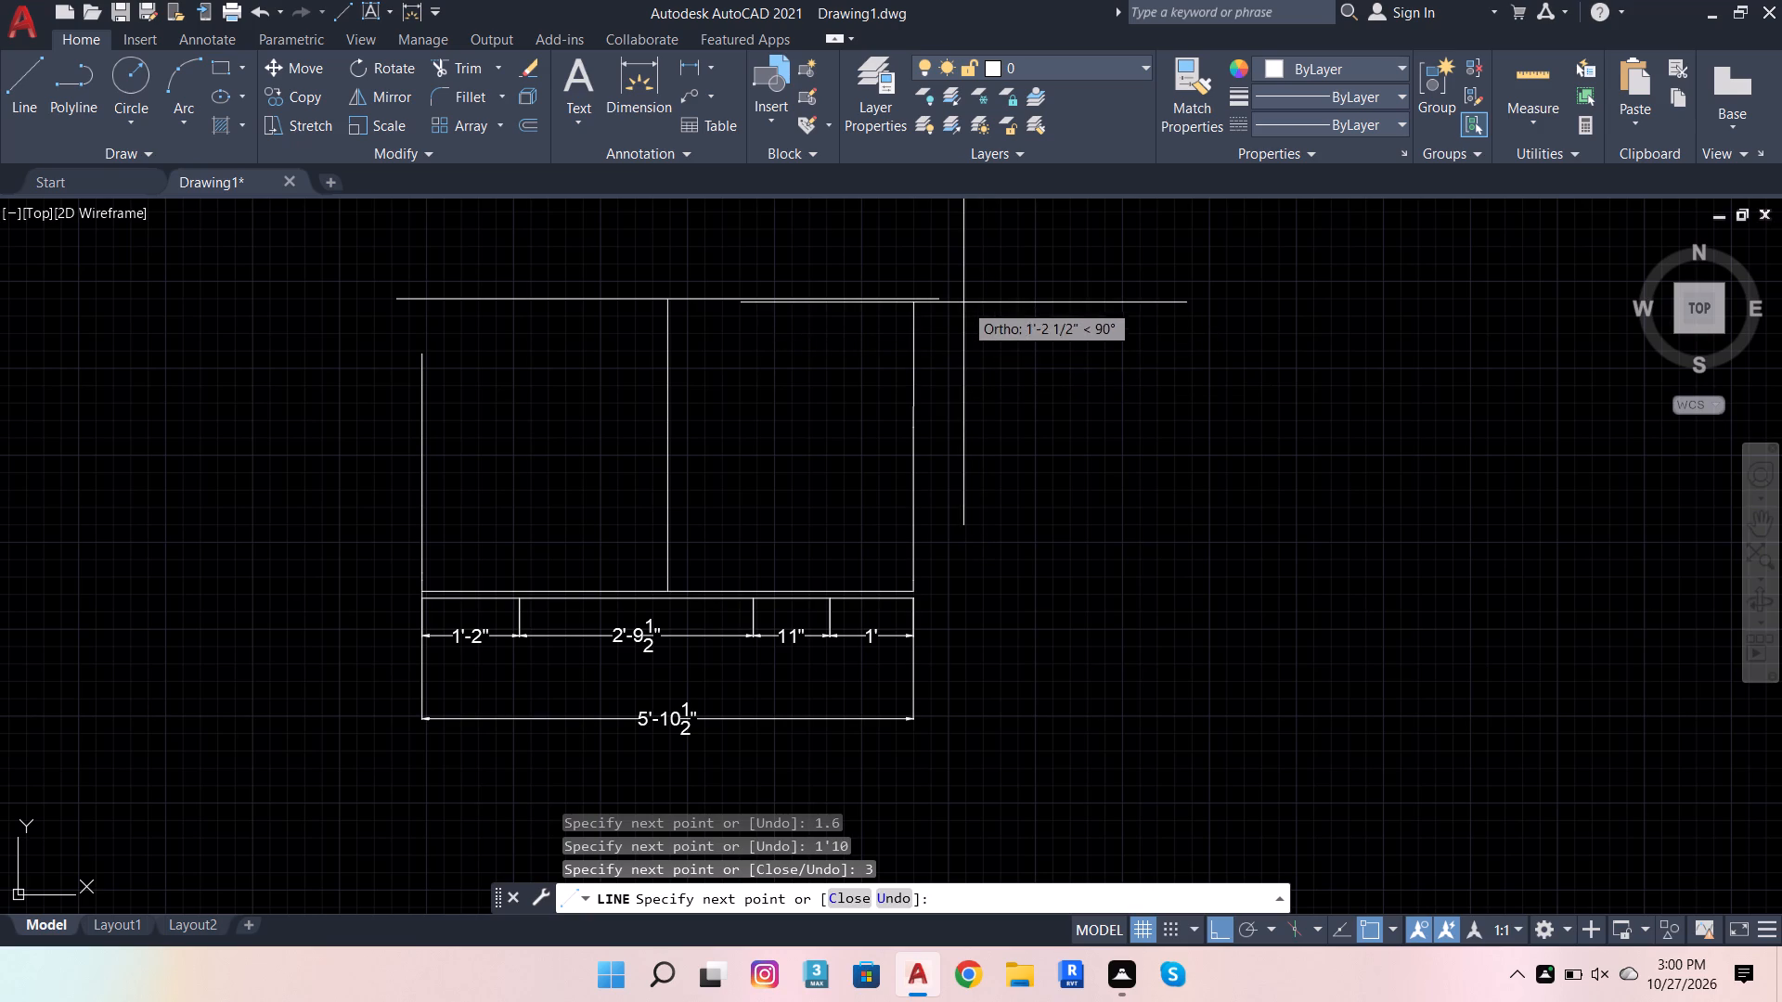
pyautogui.press('1')
pyautogui.press('Return')
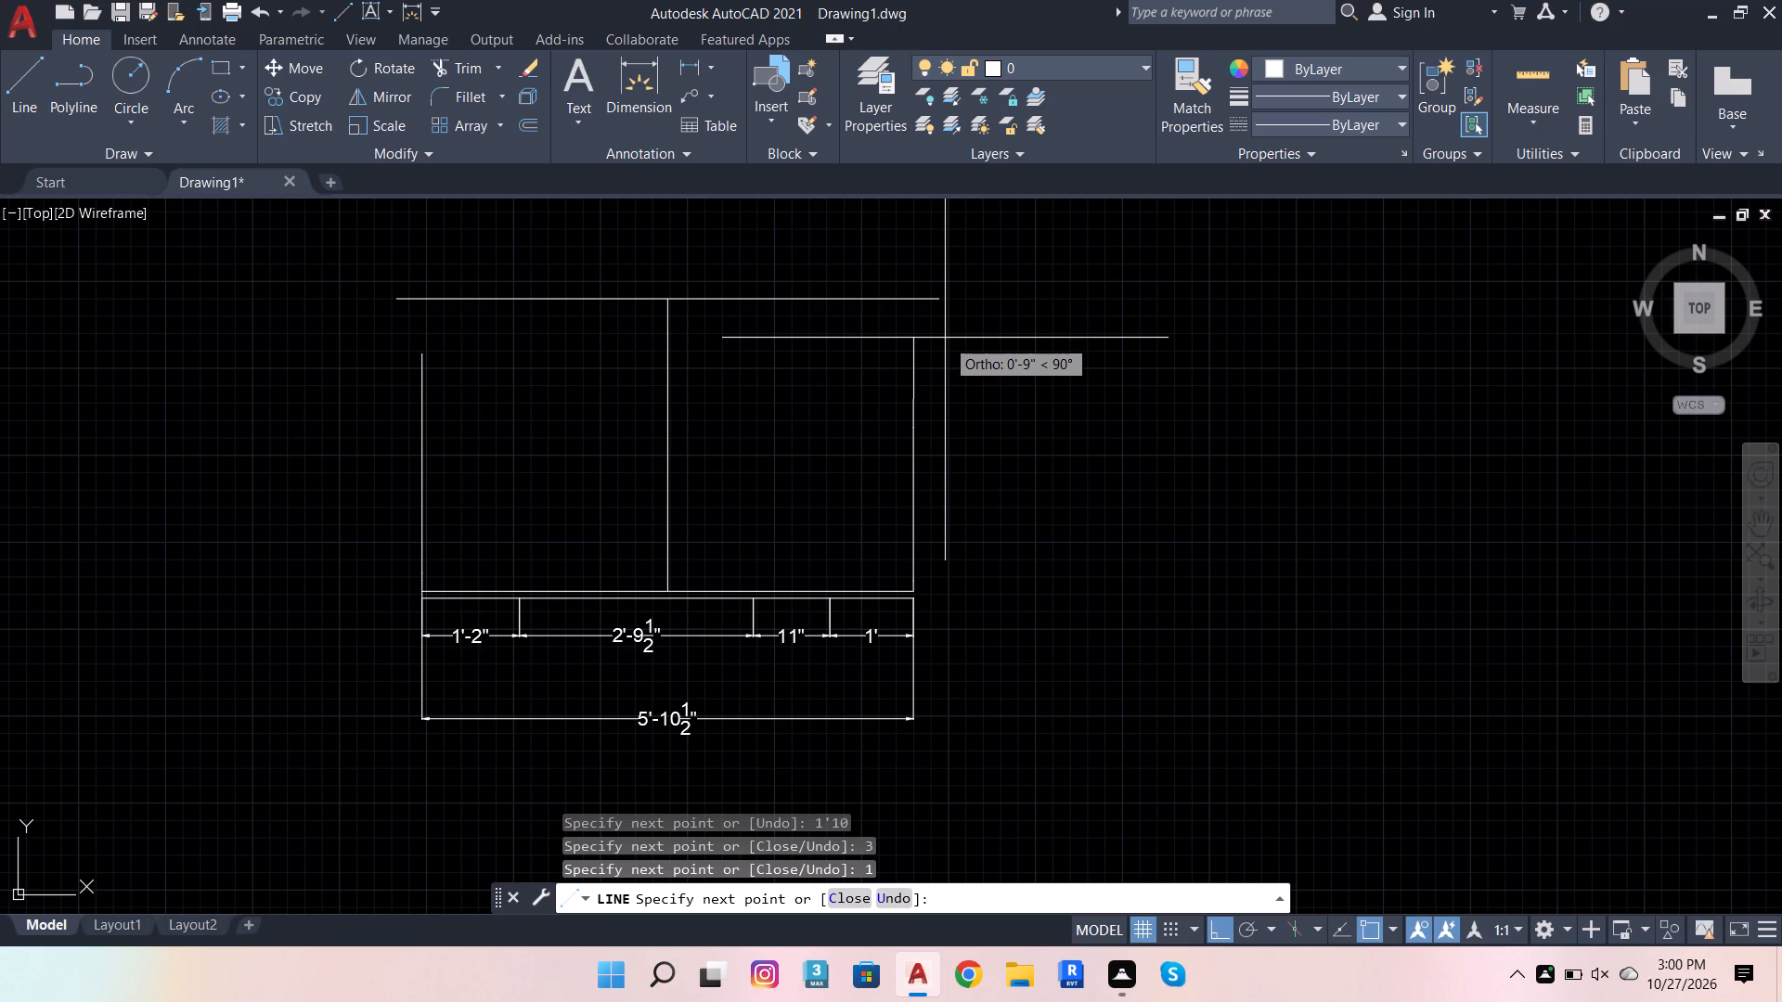
pyautogui.press('3')
pyautogui.press('Return')
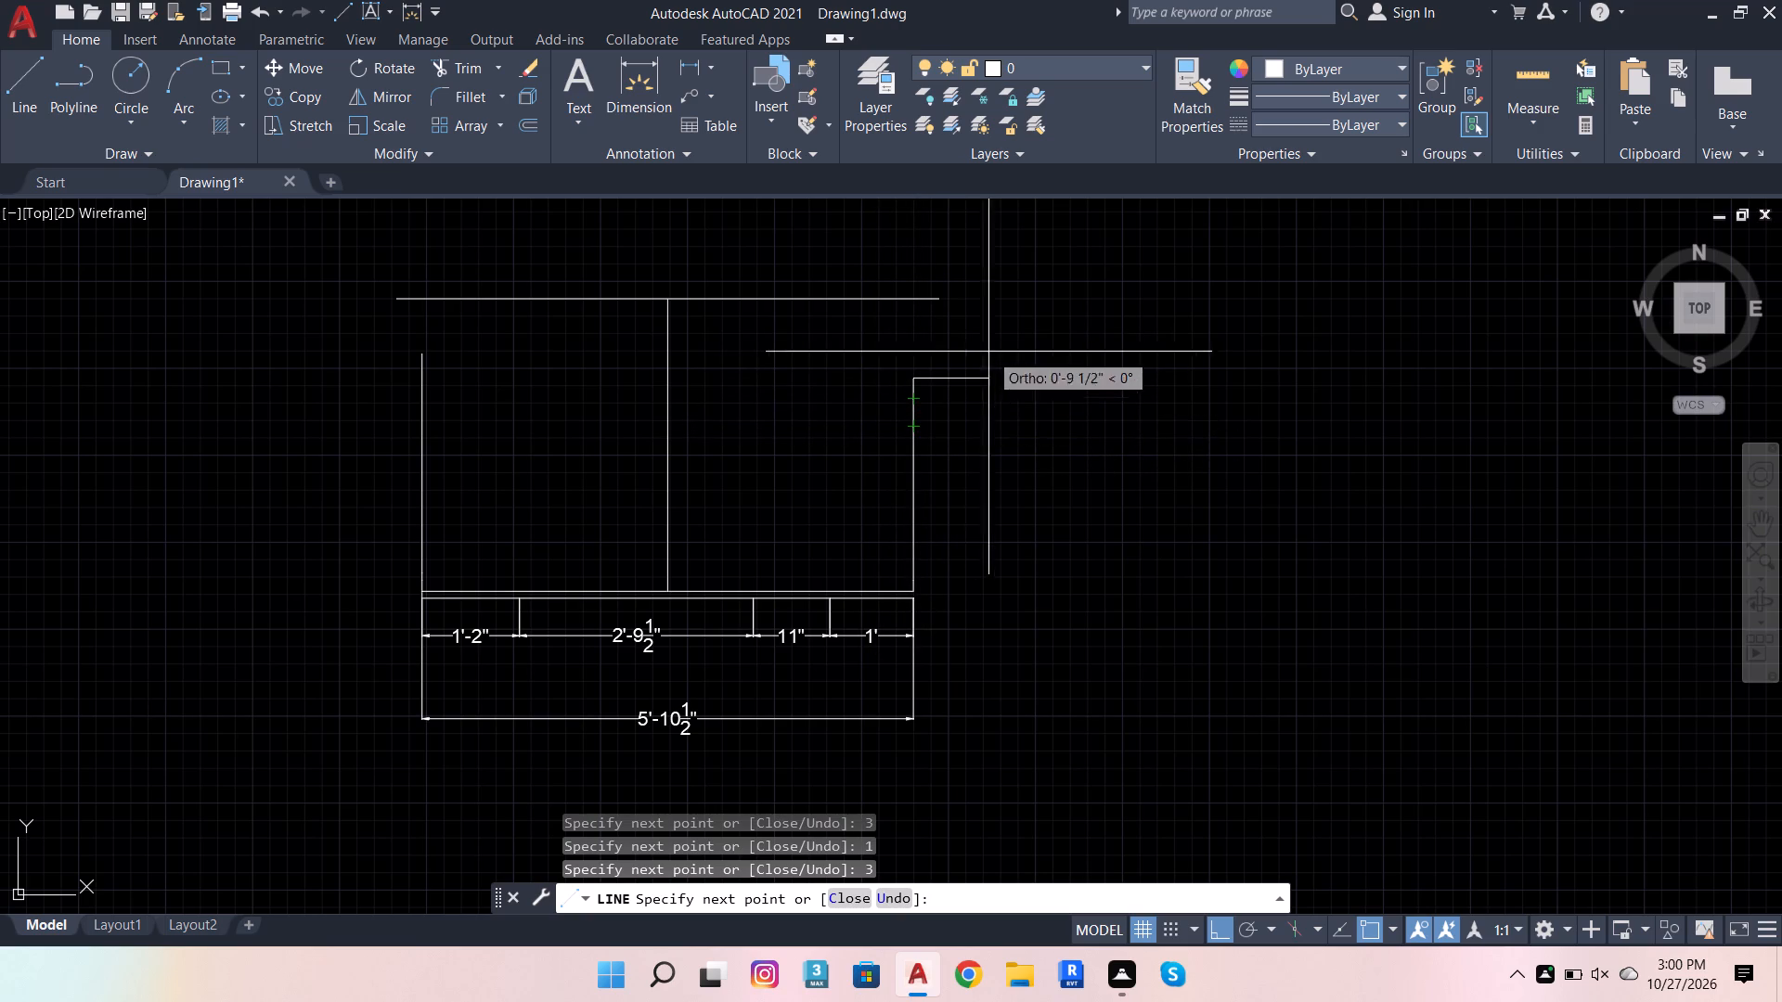
pyautogui.press('space')
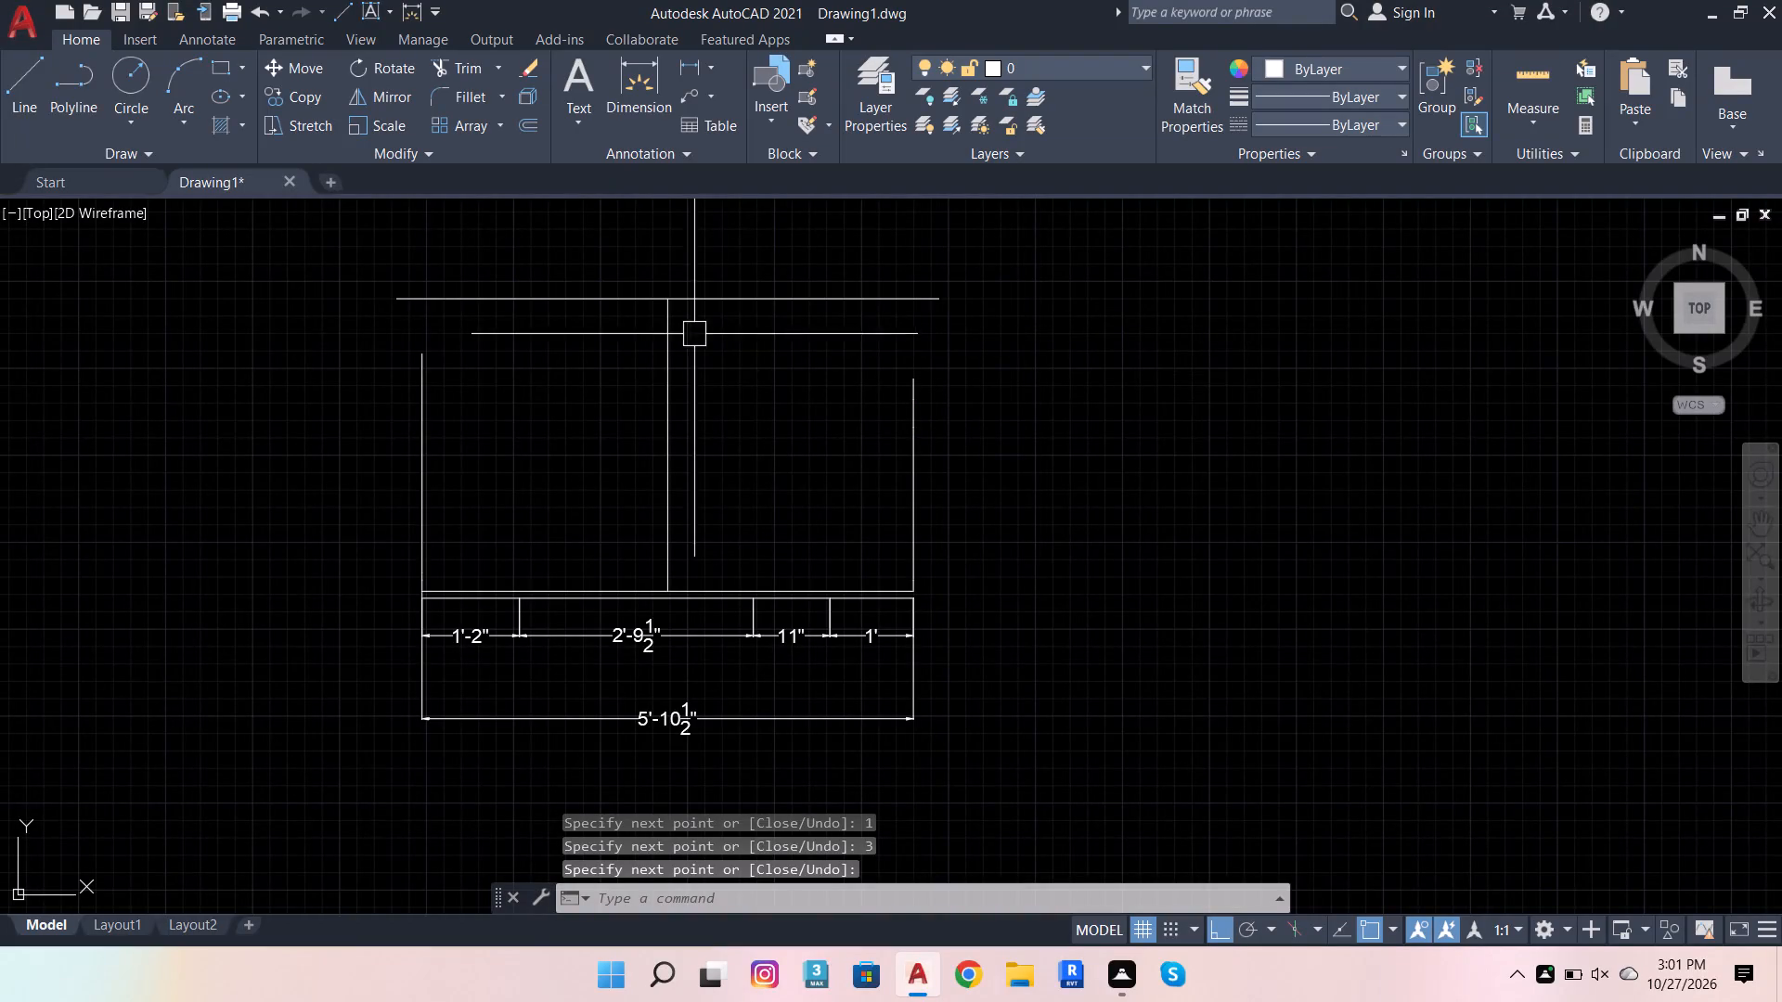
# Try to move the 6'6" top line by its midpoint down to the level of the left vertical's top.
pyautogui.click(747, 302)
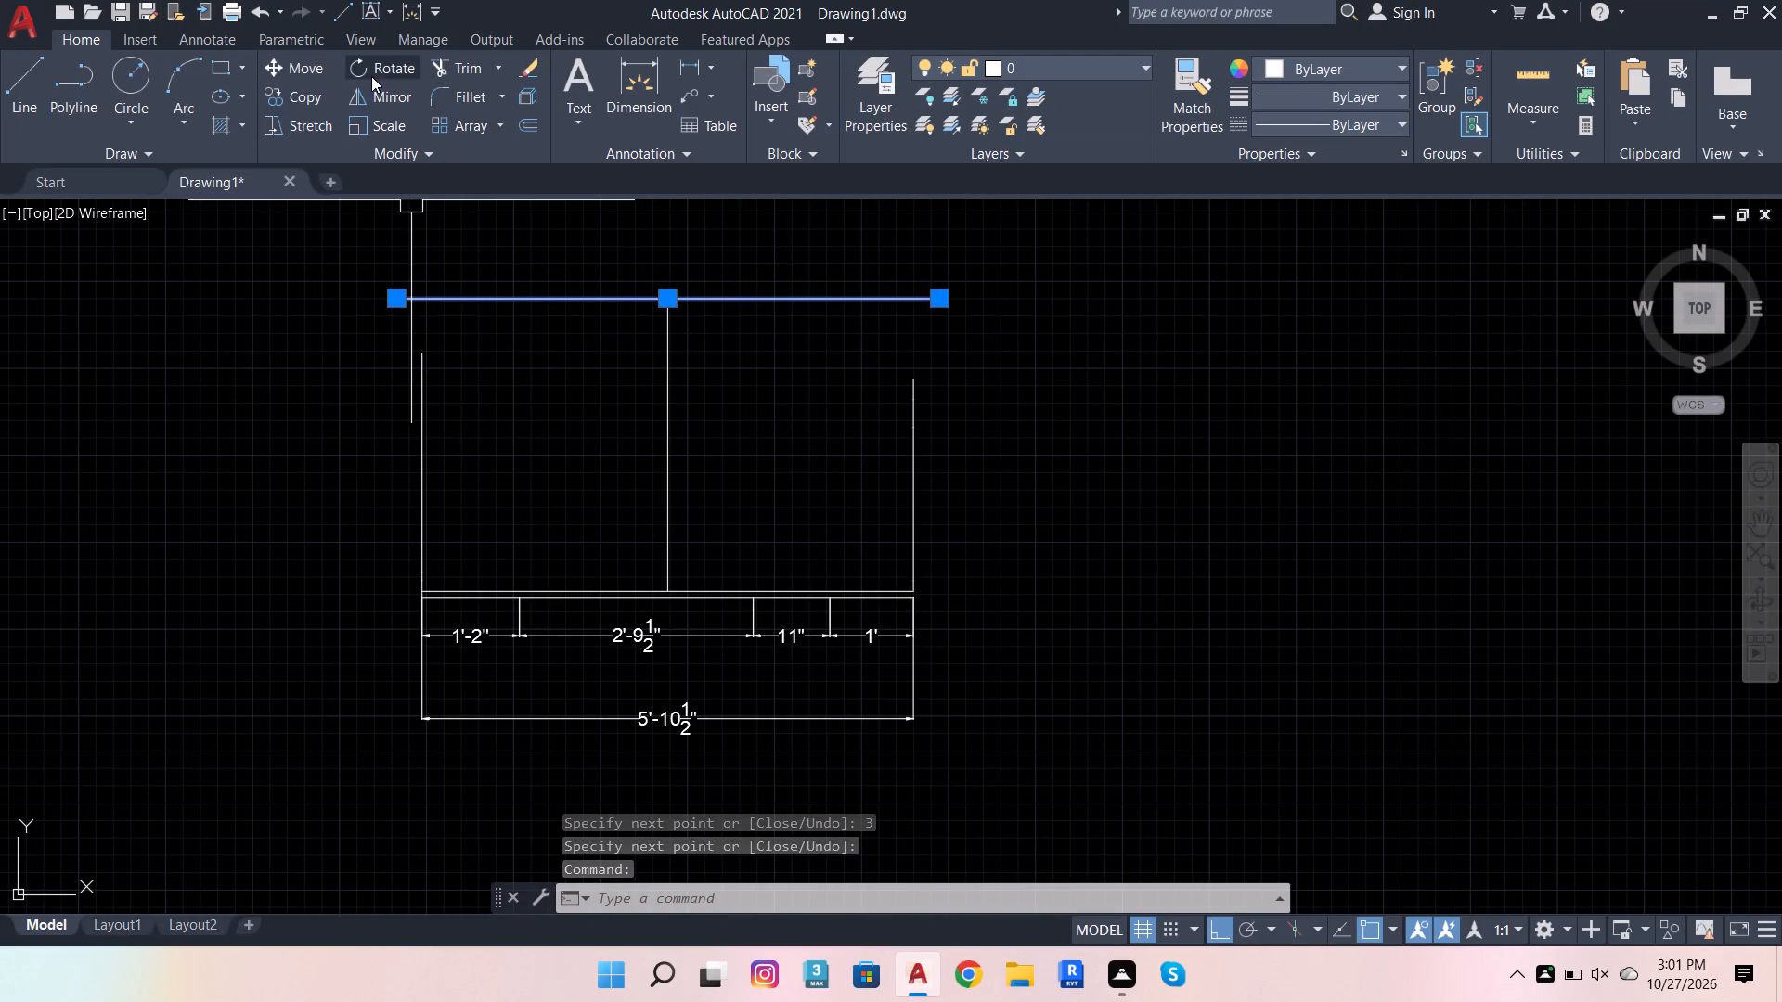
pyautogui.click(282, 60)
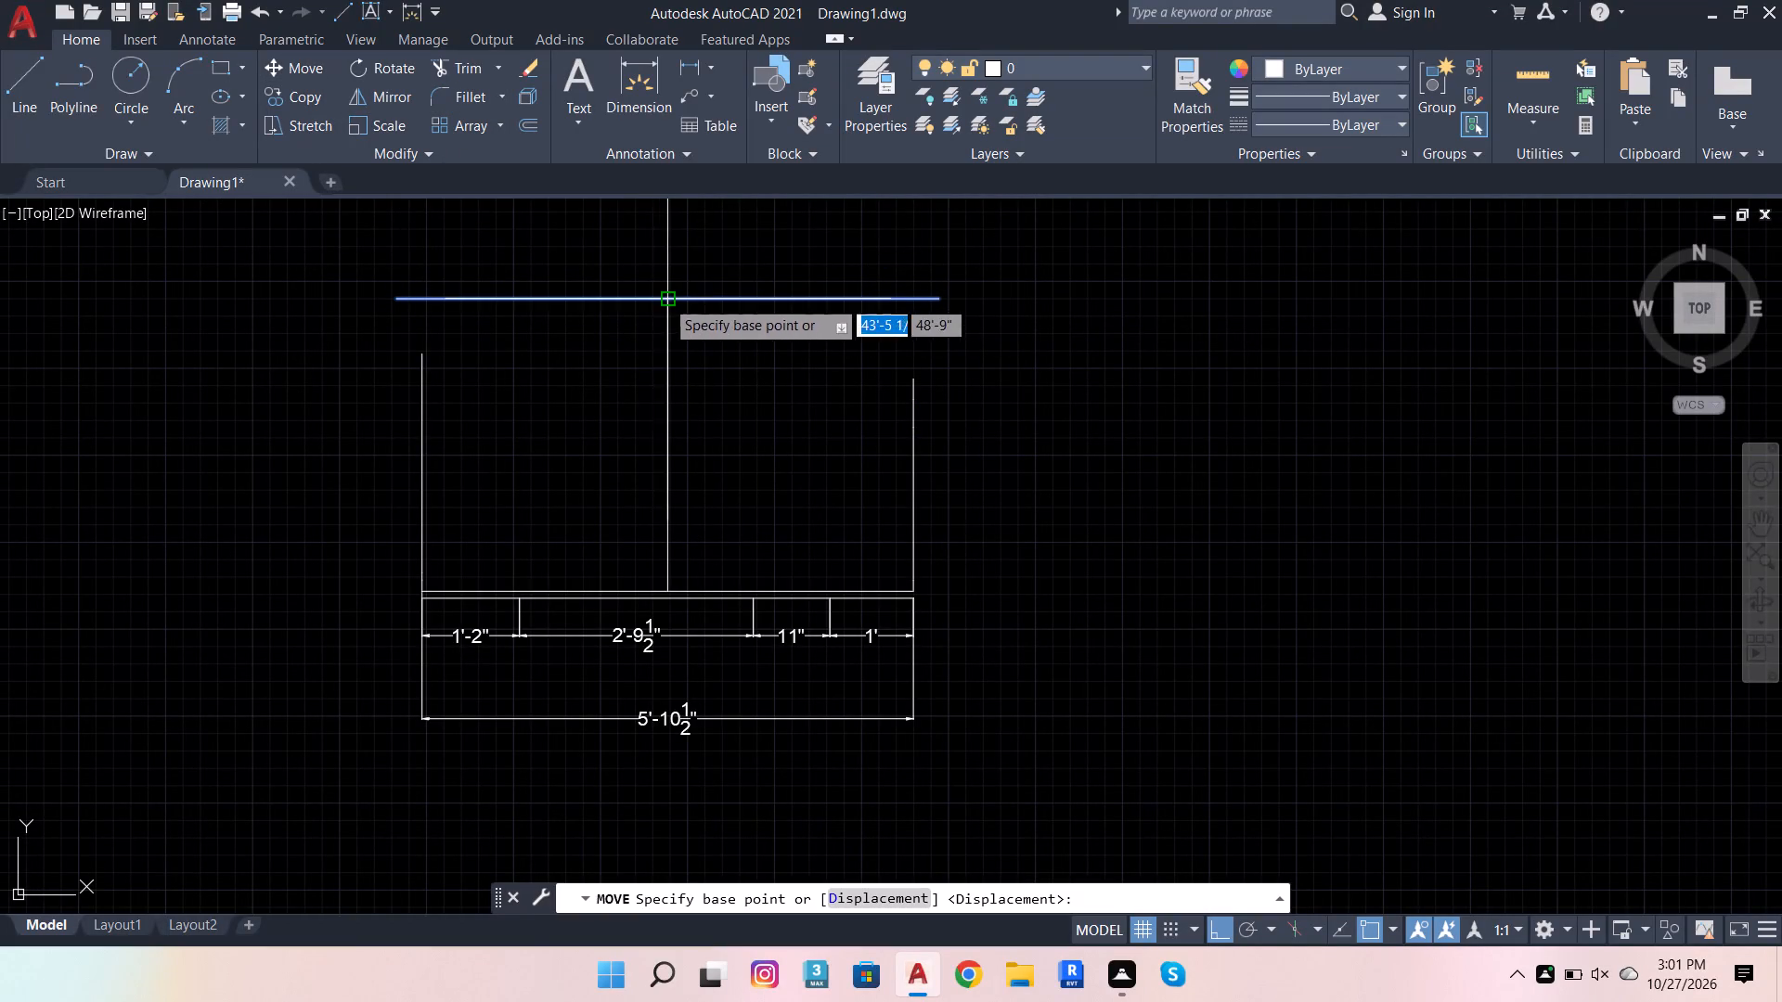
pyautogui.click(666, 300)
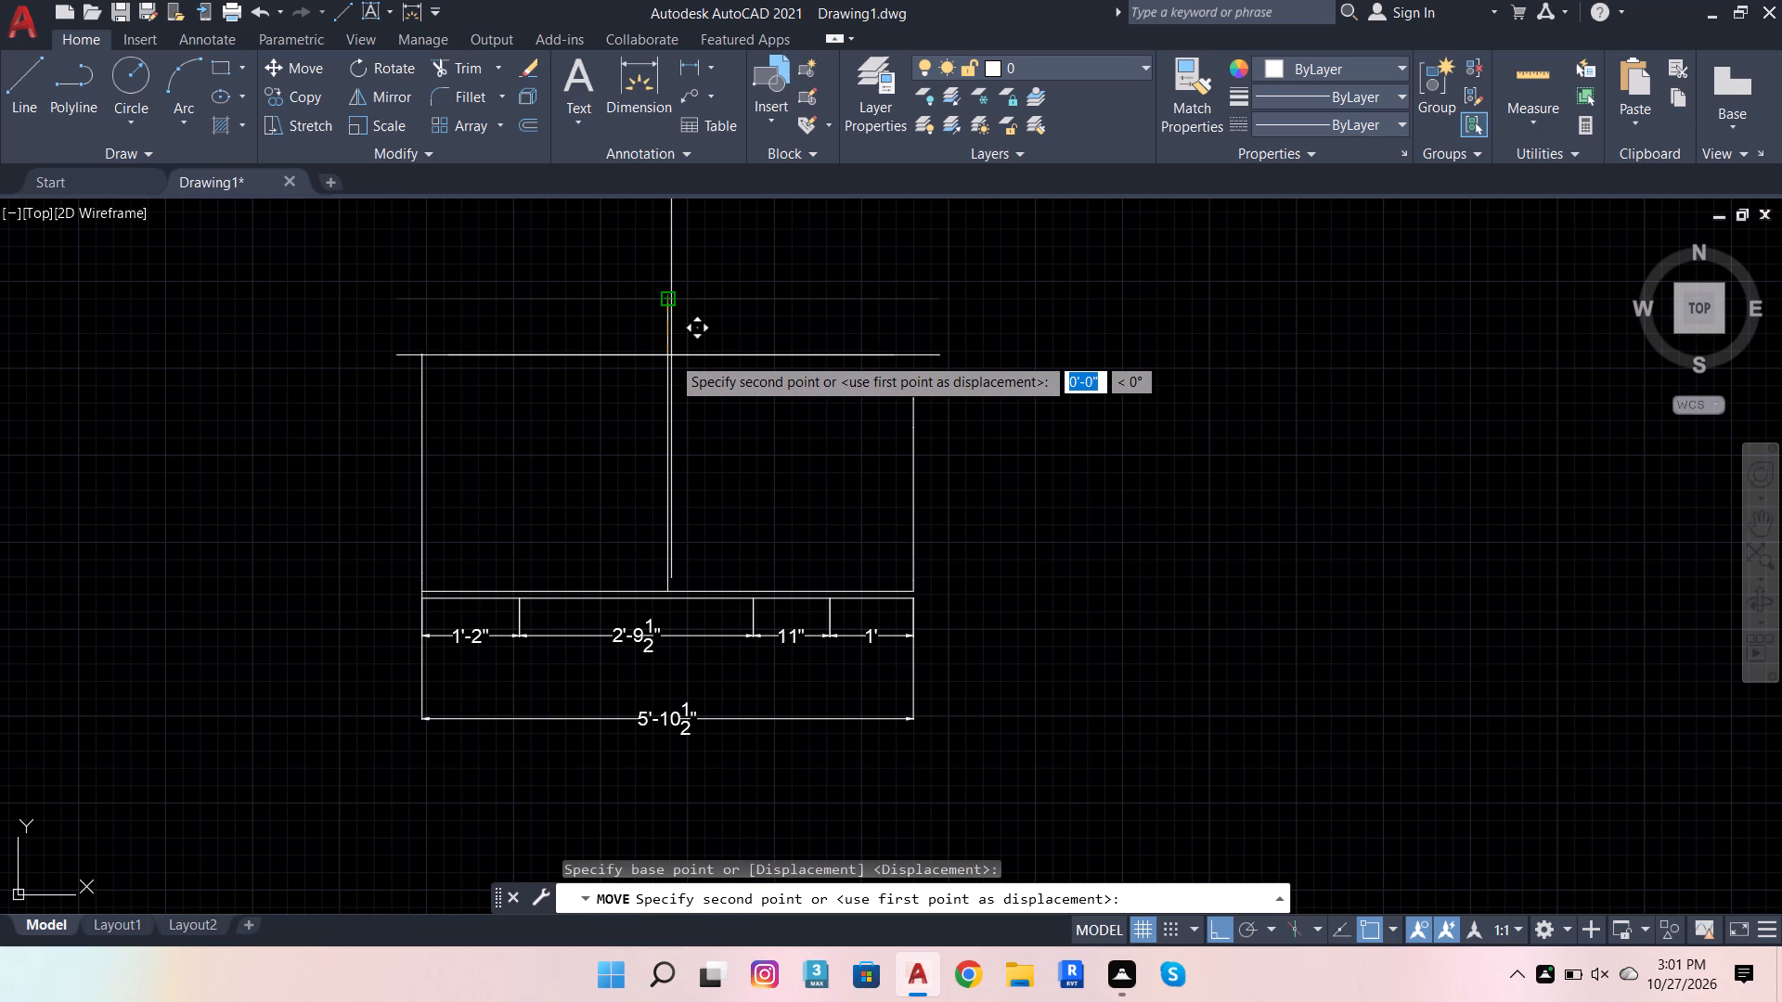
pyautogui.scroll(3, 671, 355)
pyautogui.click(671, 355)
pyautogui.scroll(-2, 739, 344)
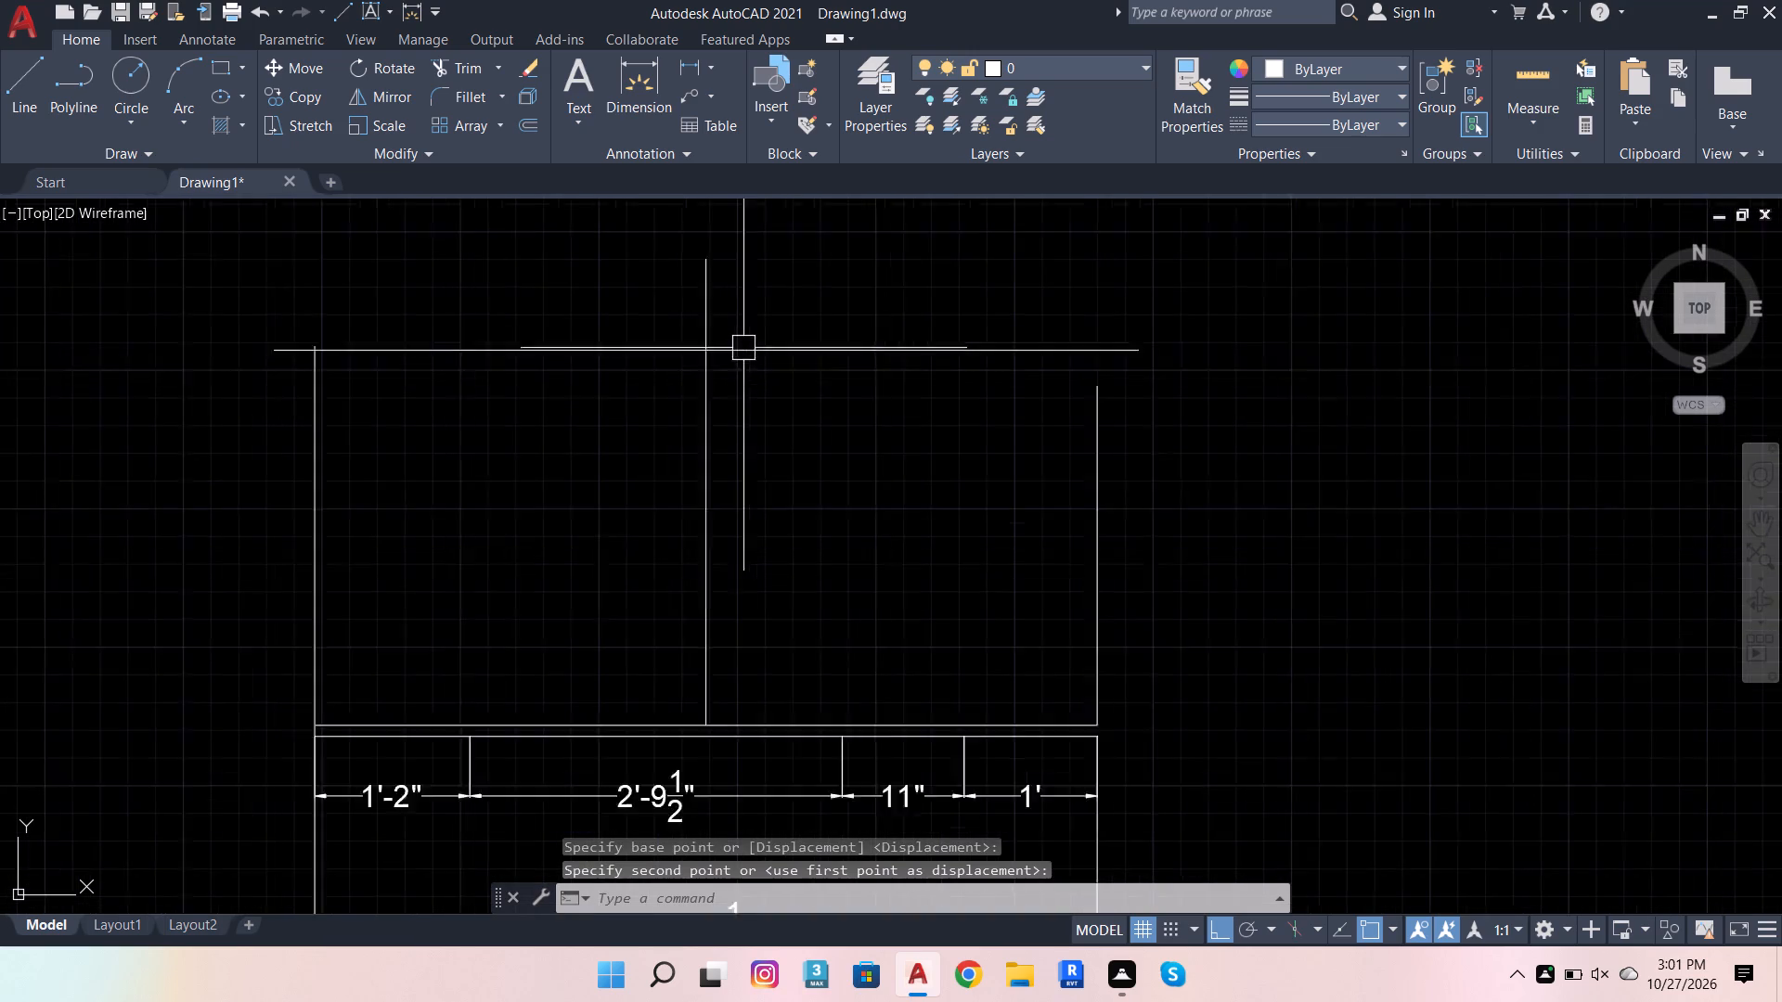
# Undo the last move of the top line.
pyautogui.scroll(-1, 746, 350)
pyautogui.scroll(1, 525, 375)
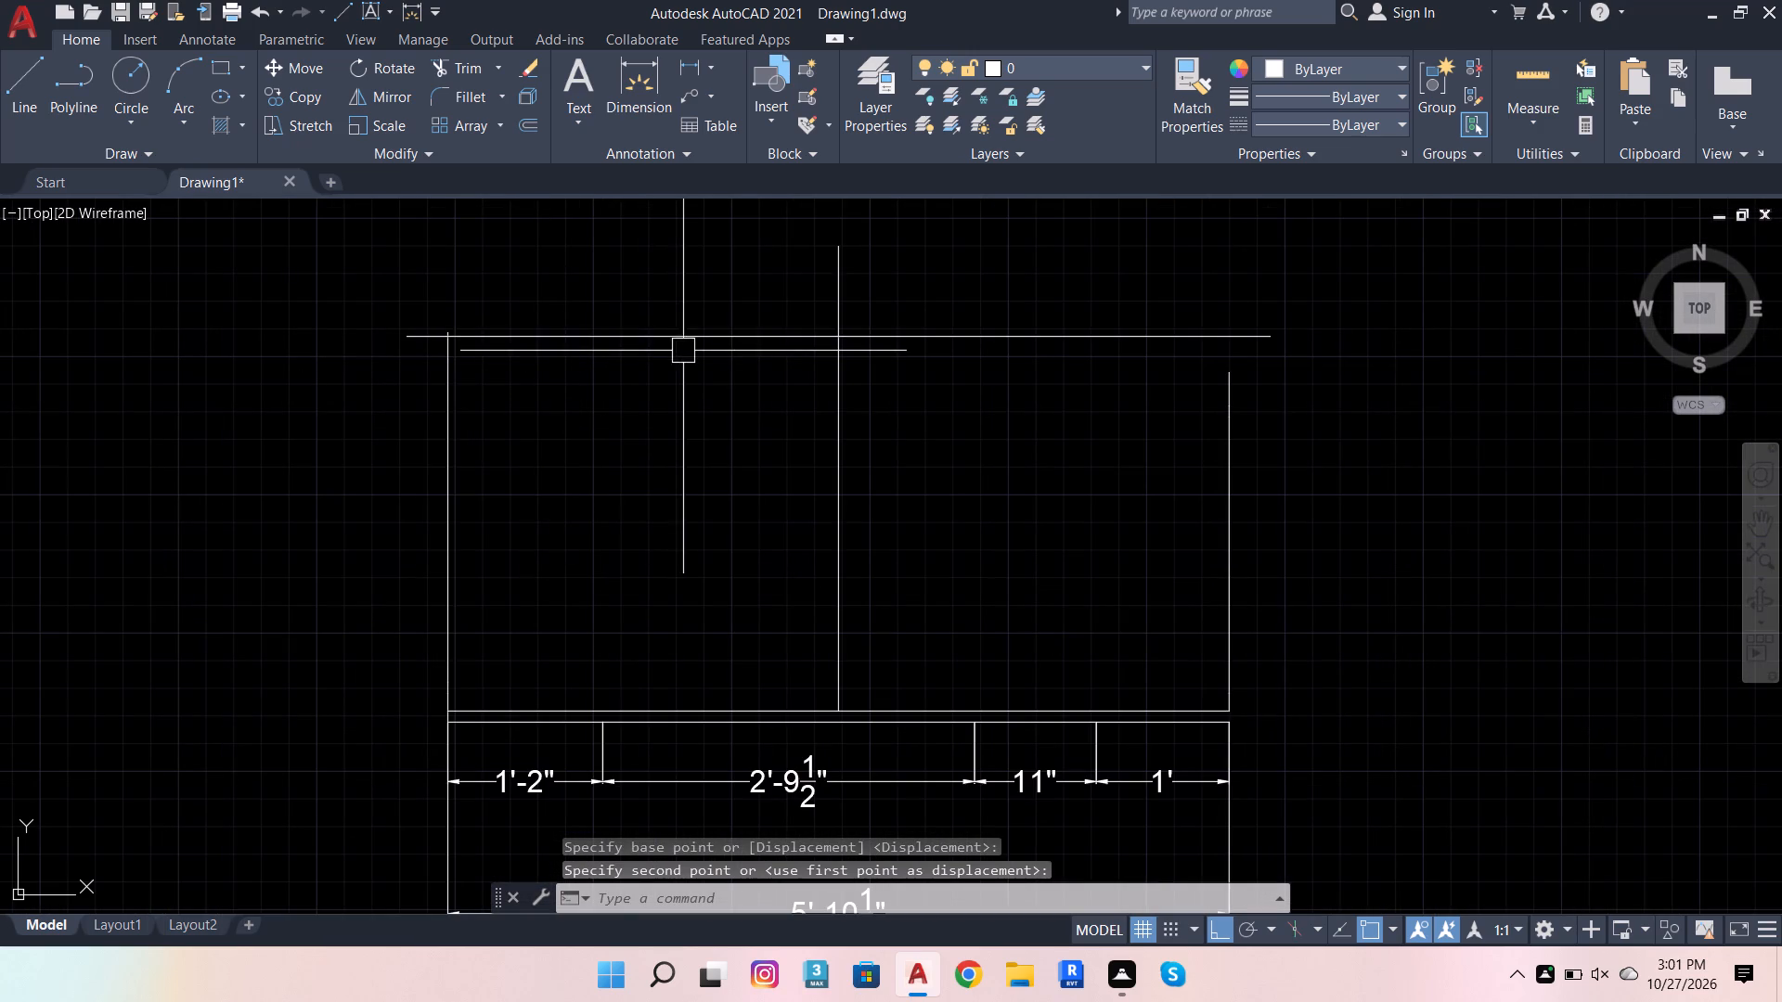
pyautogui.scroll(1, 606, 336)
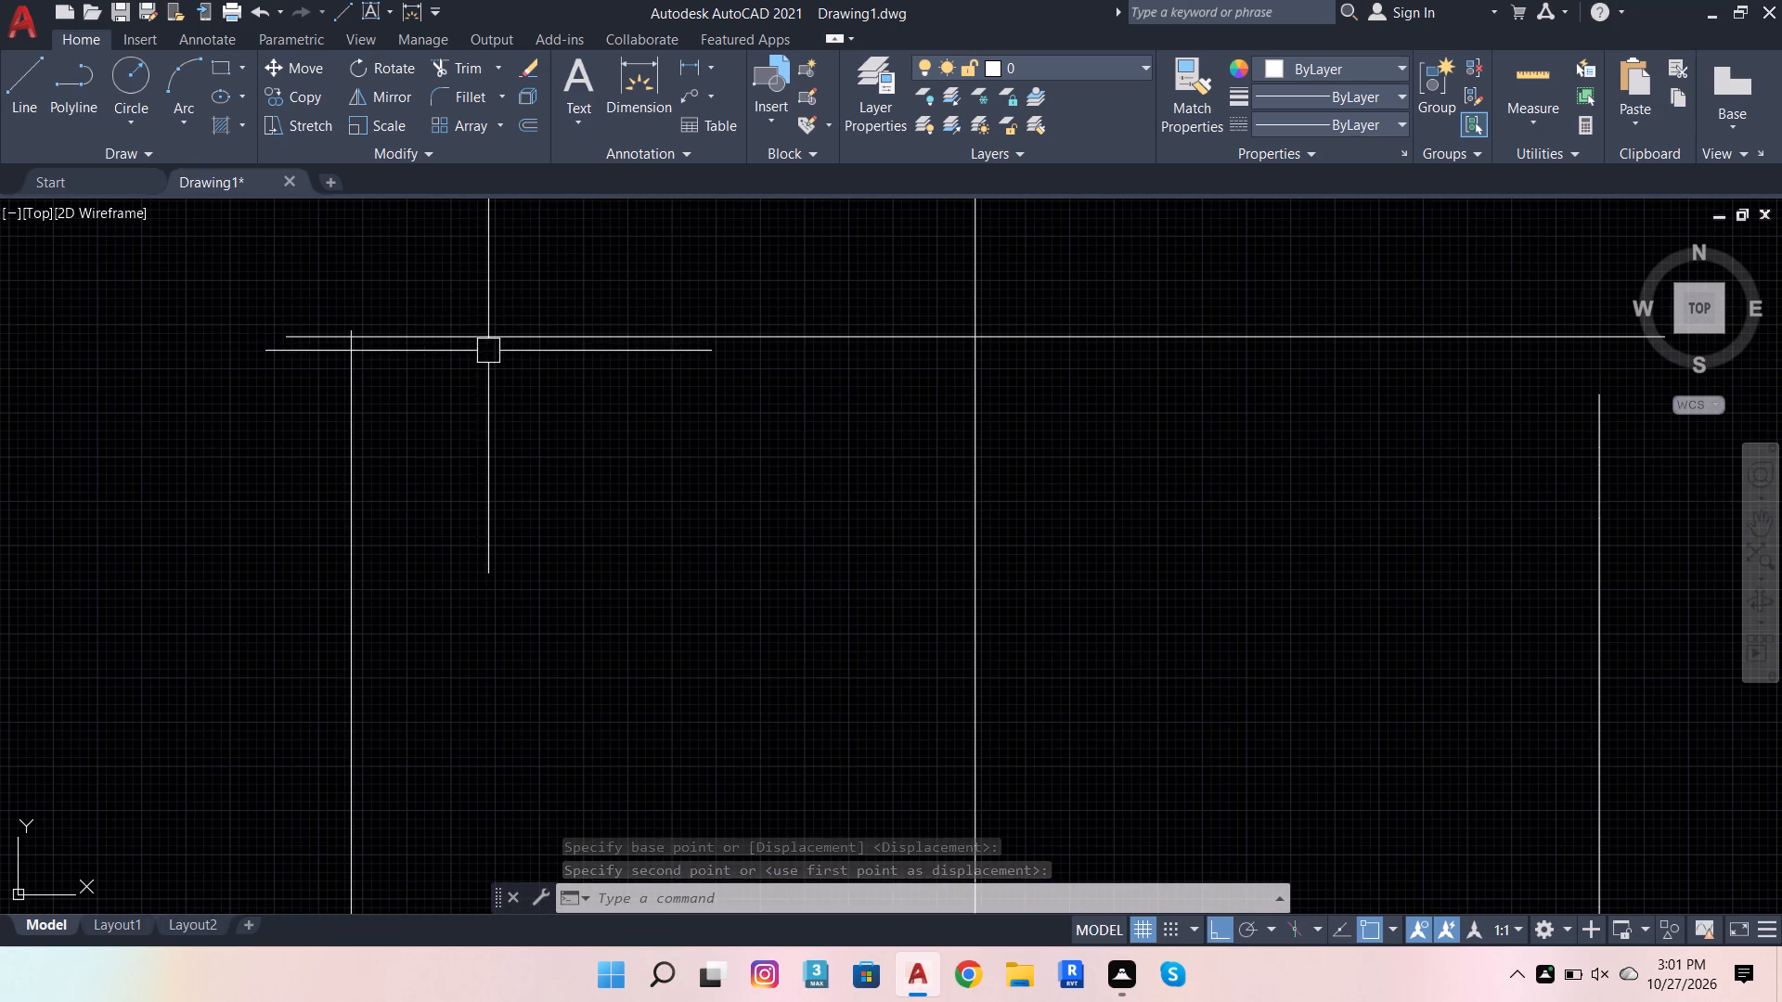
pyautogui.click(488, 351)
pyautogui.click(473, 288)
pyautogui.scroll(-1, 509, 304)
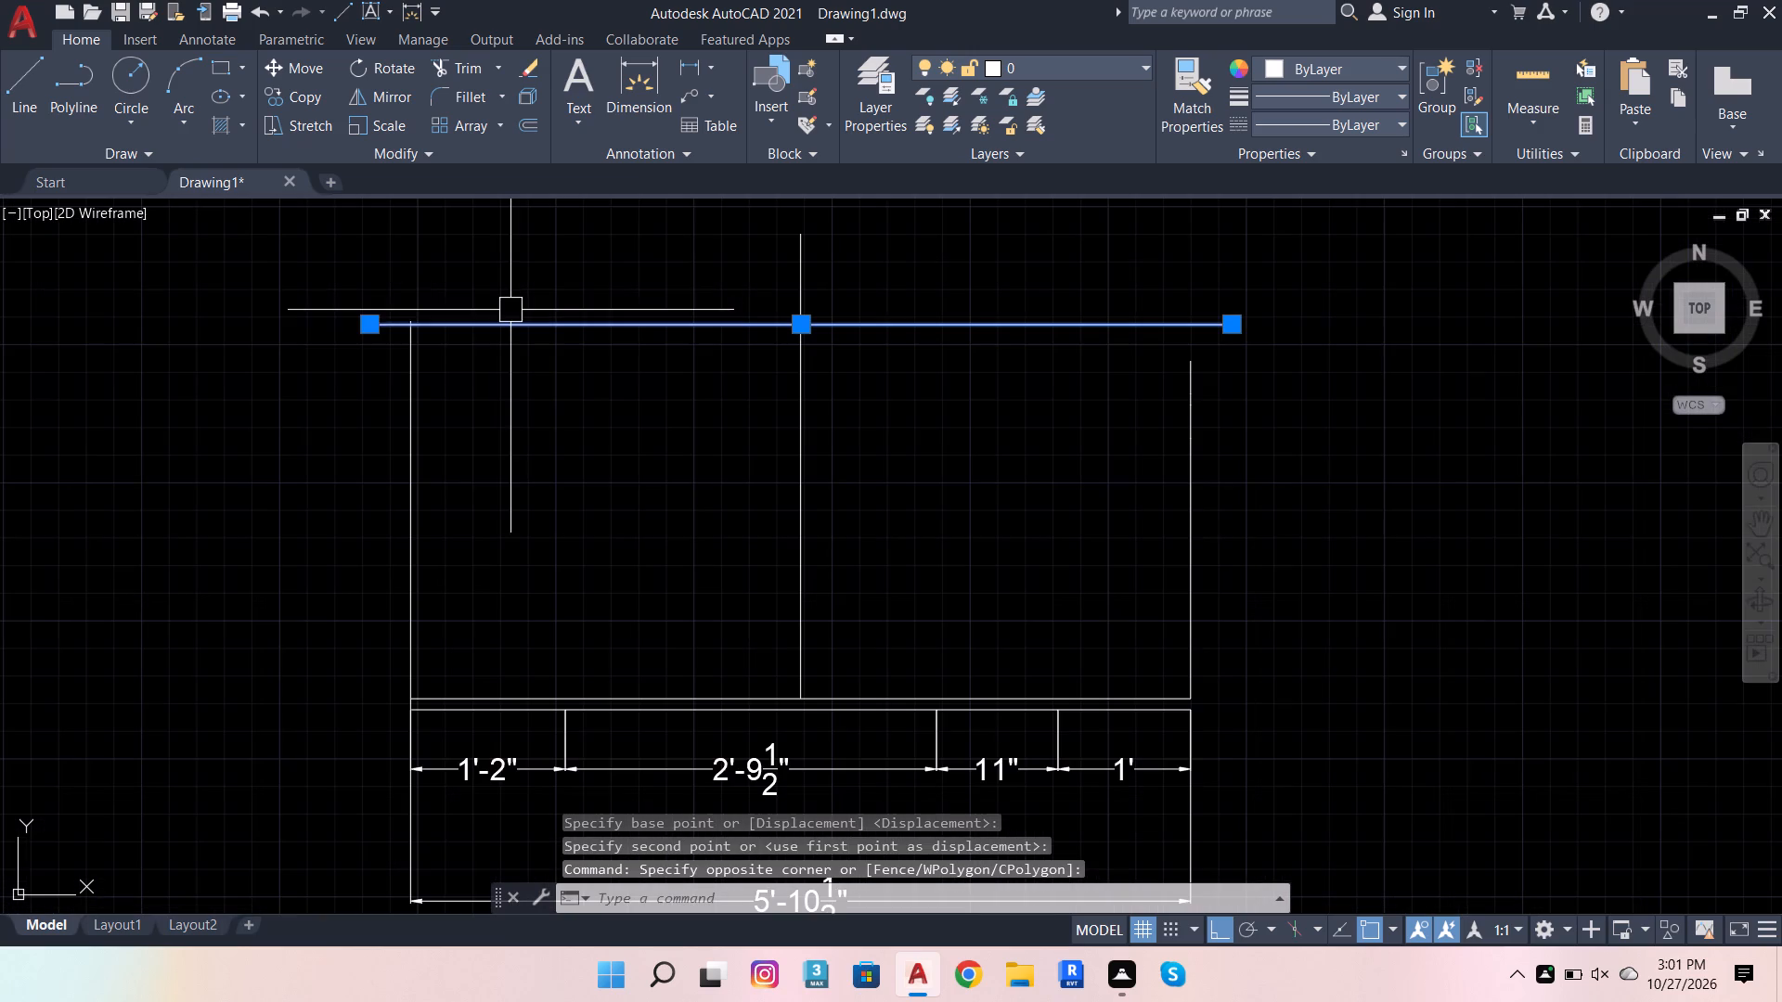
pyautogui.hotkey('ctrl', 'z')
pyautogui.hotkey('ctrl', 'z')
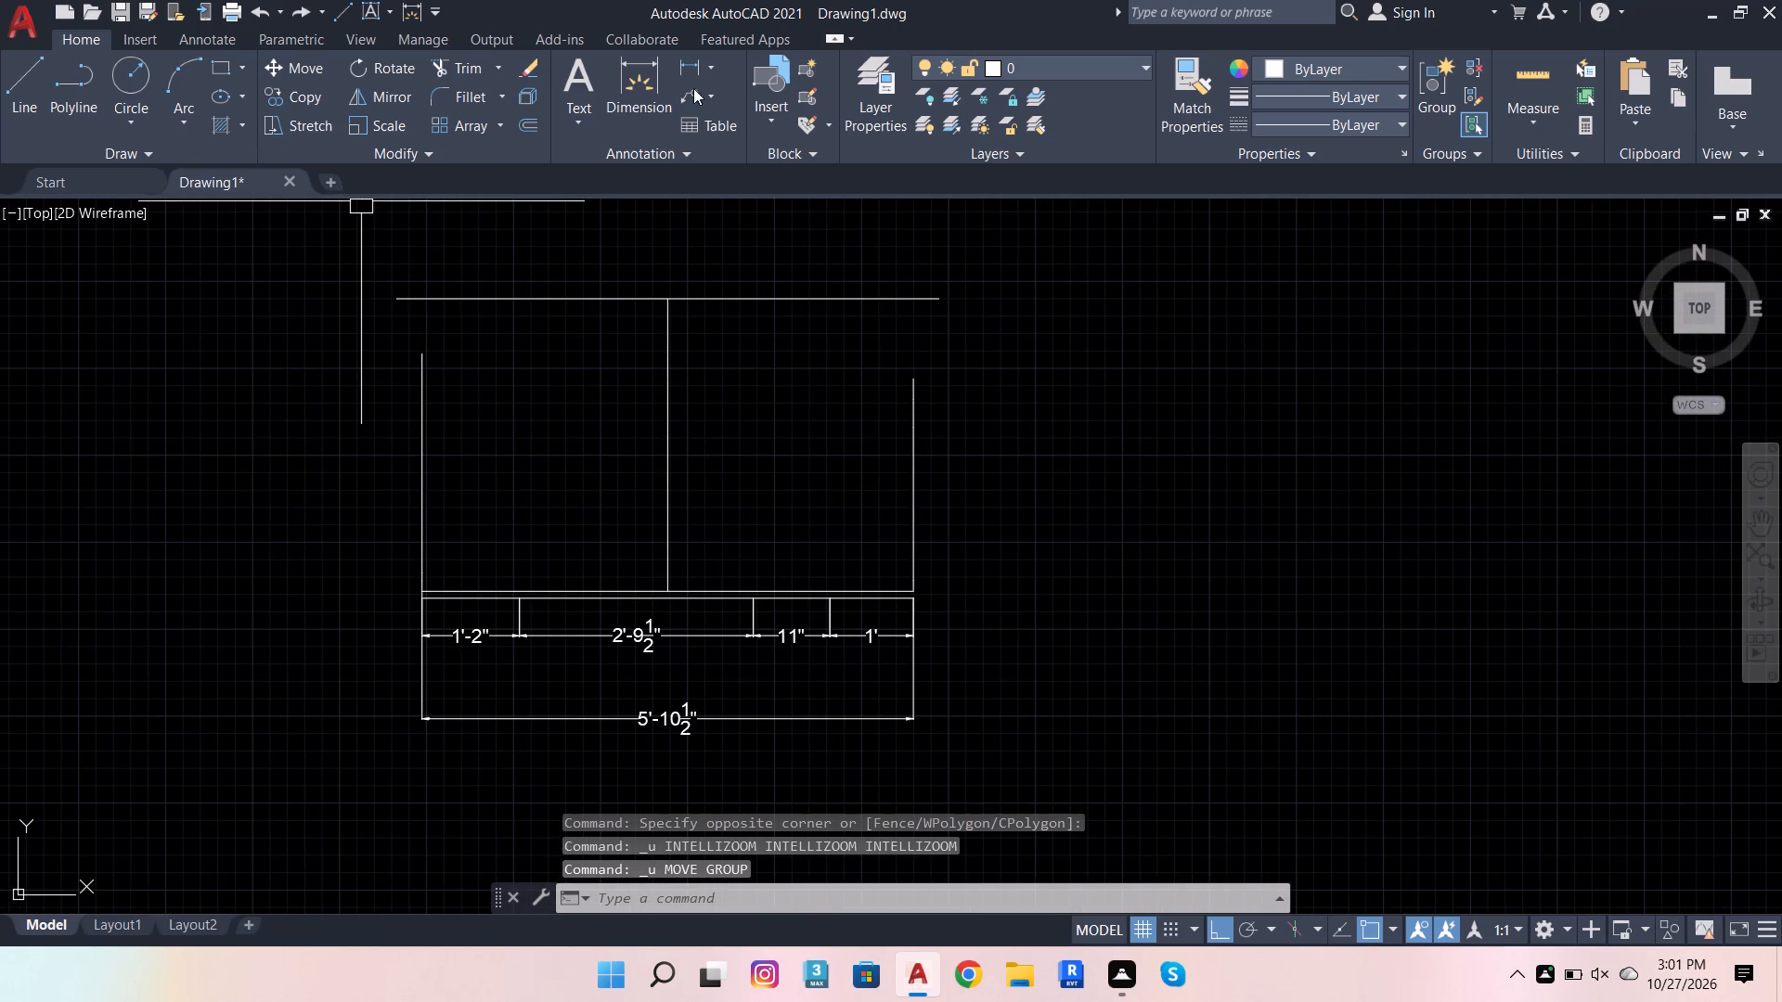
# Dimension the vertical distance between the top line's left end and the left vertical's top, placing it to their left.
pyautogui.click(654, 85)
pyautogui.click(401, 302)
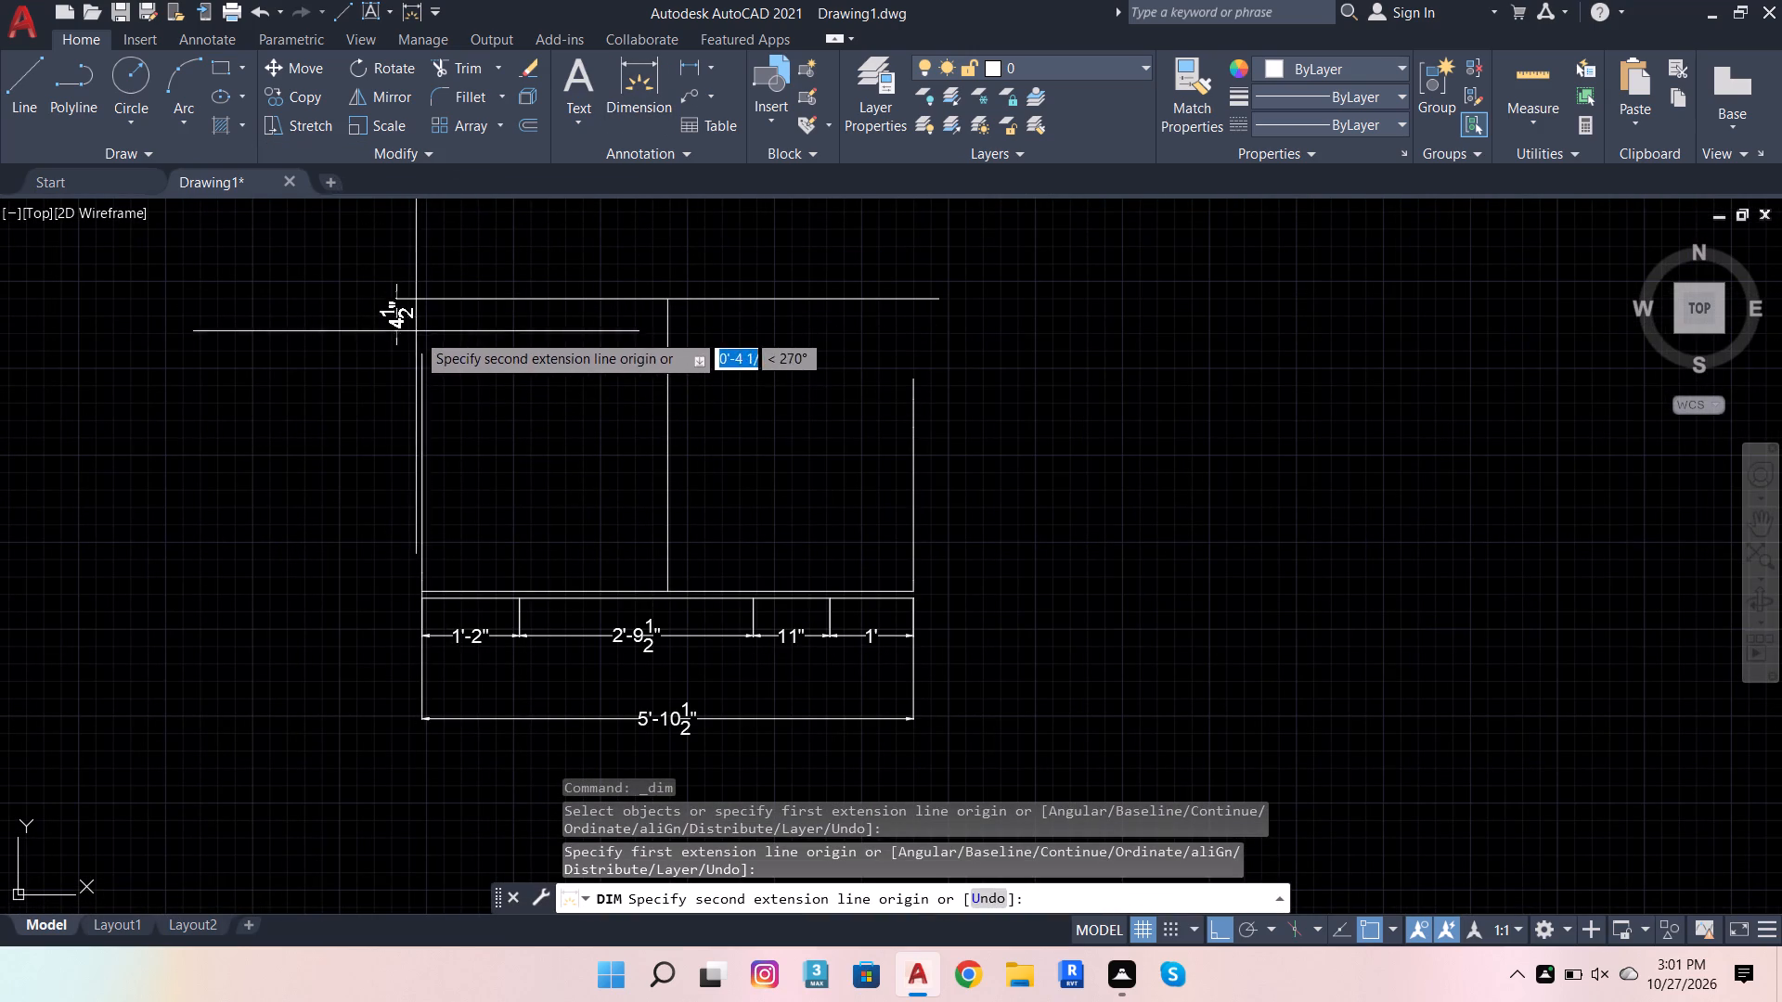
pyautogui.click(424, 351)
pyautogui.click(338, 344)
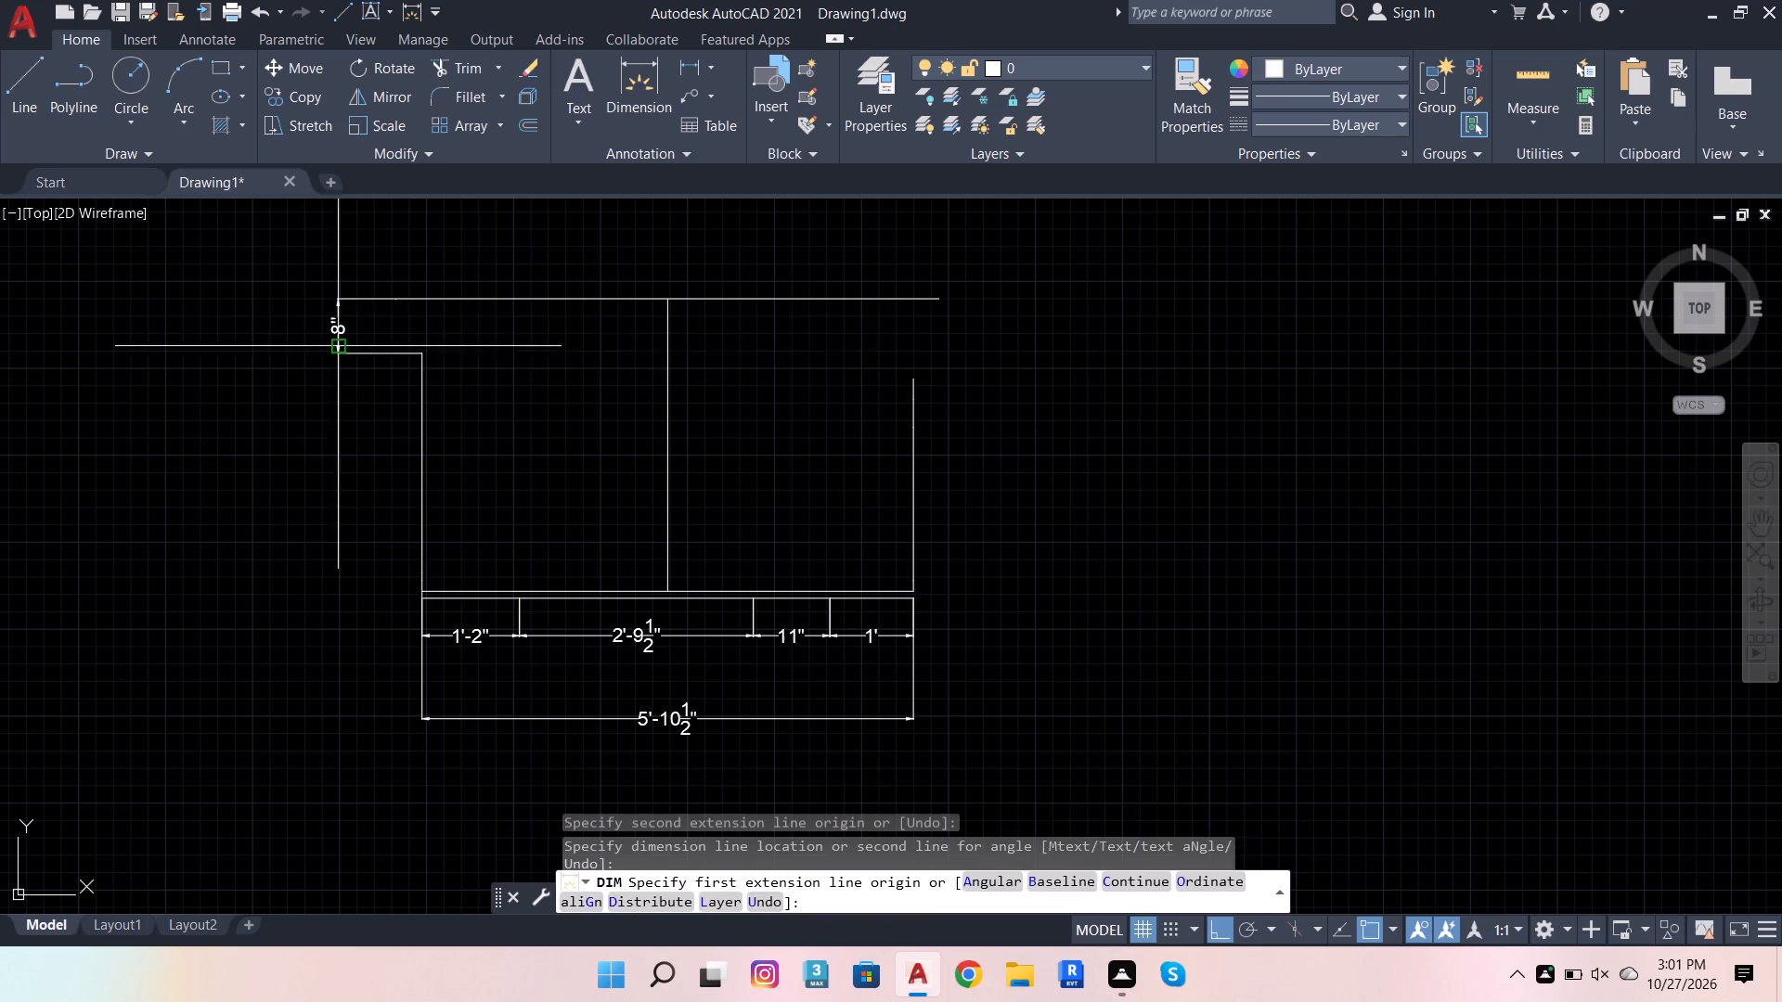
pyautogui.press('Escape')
# Move the 6'6" top line straight down 8" from its midpoint.
pyautogui.click(835, 303)
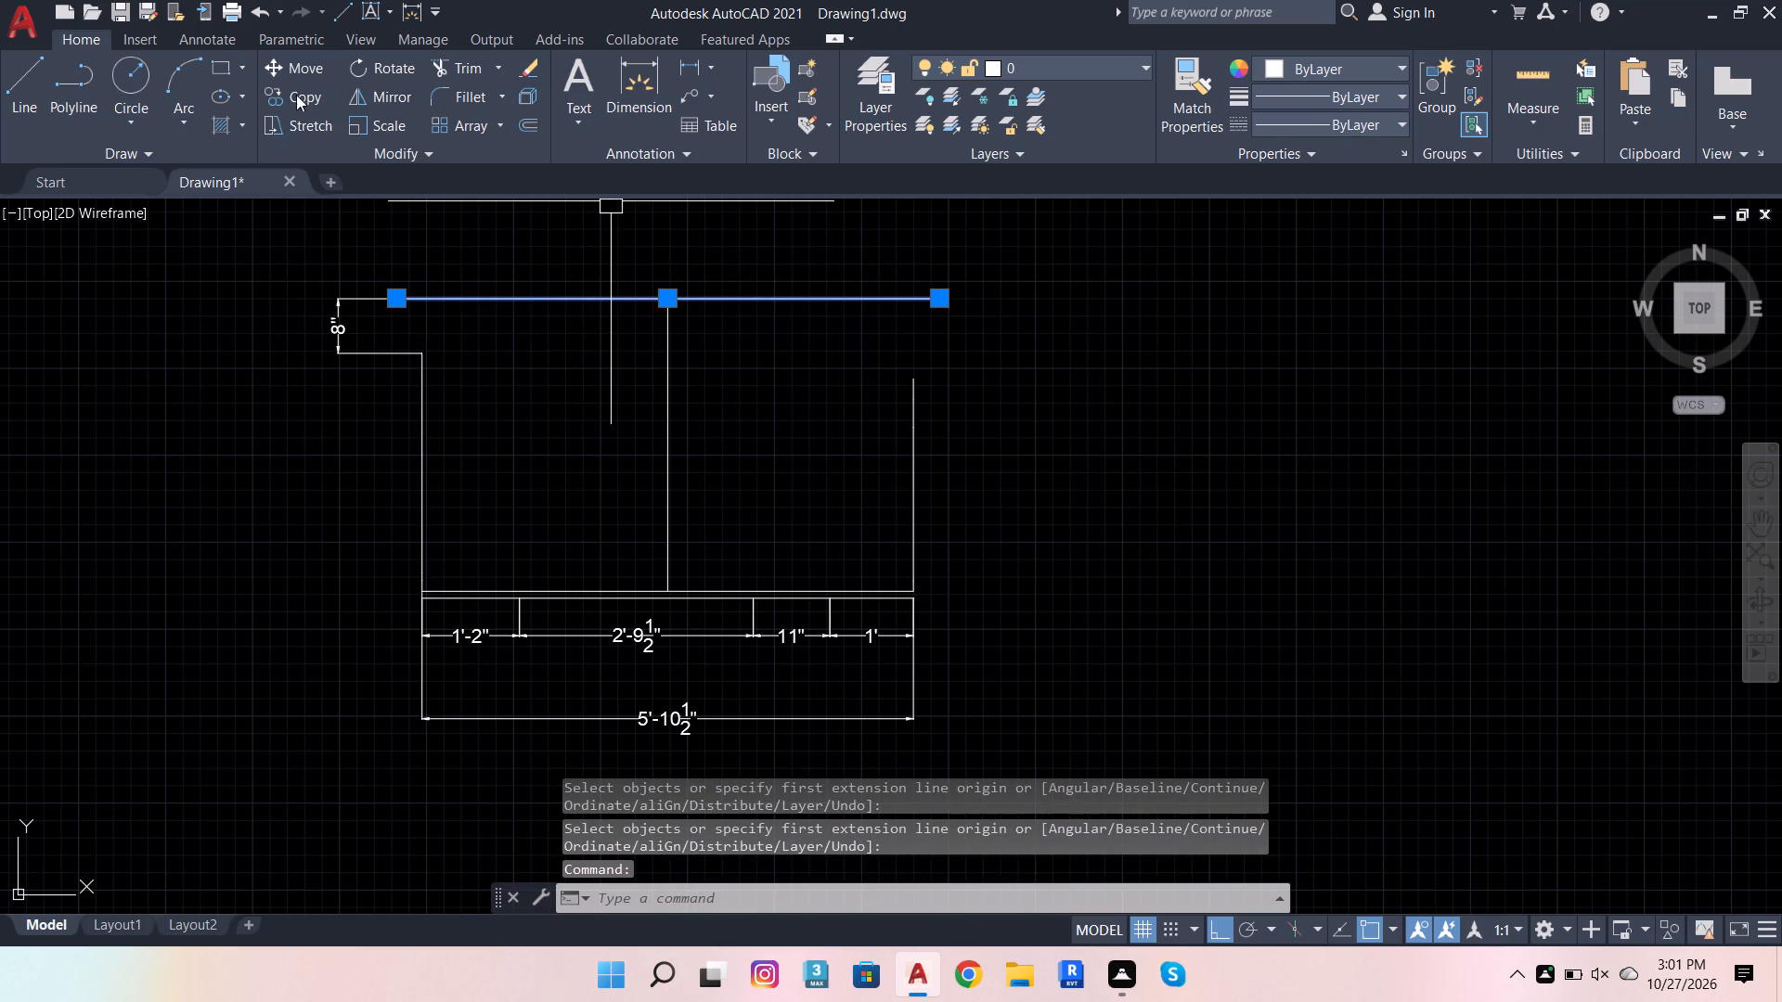
pyautogui.click(311, 69)
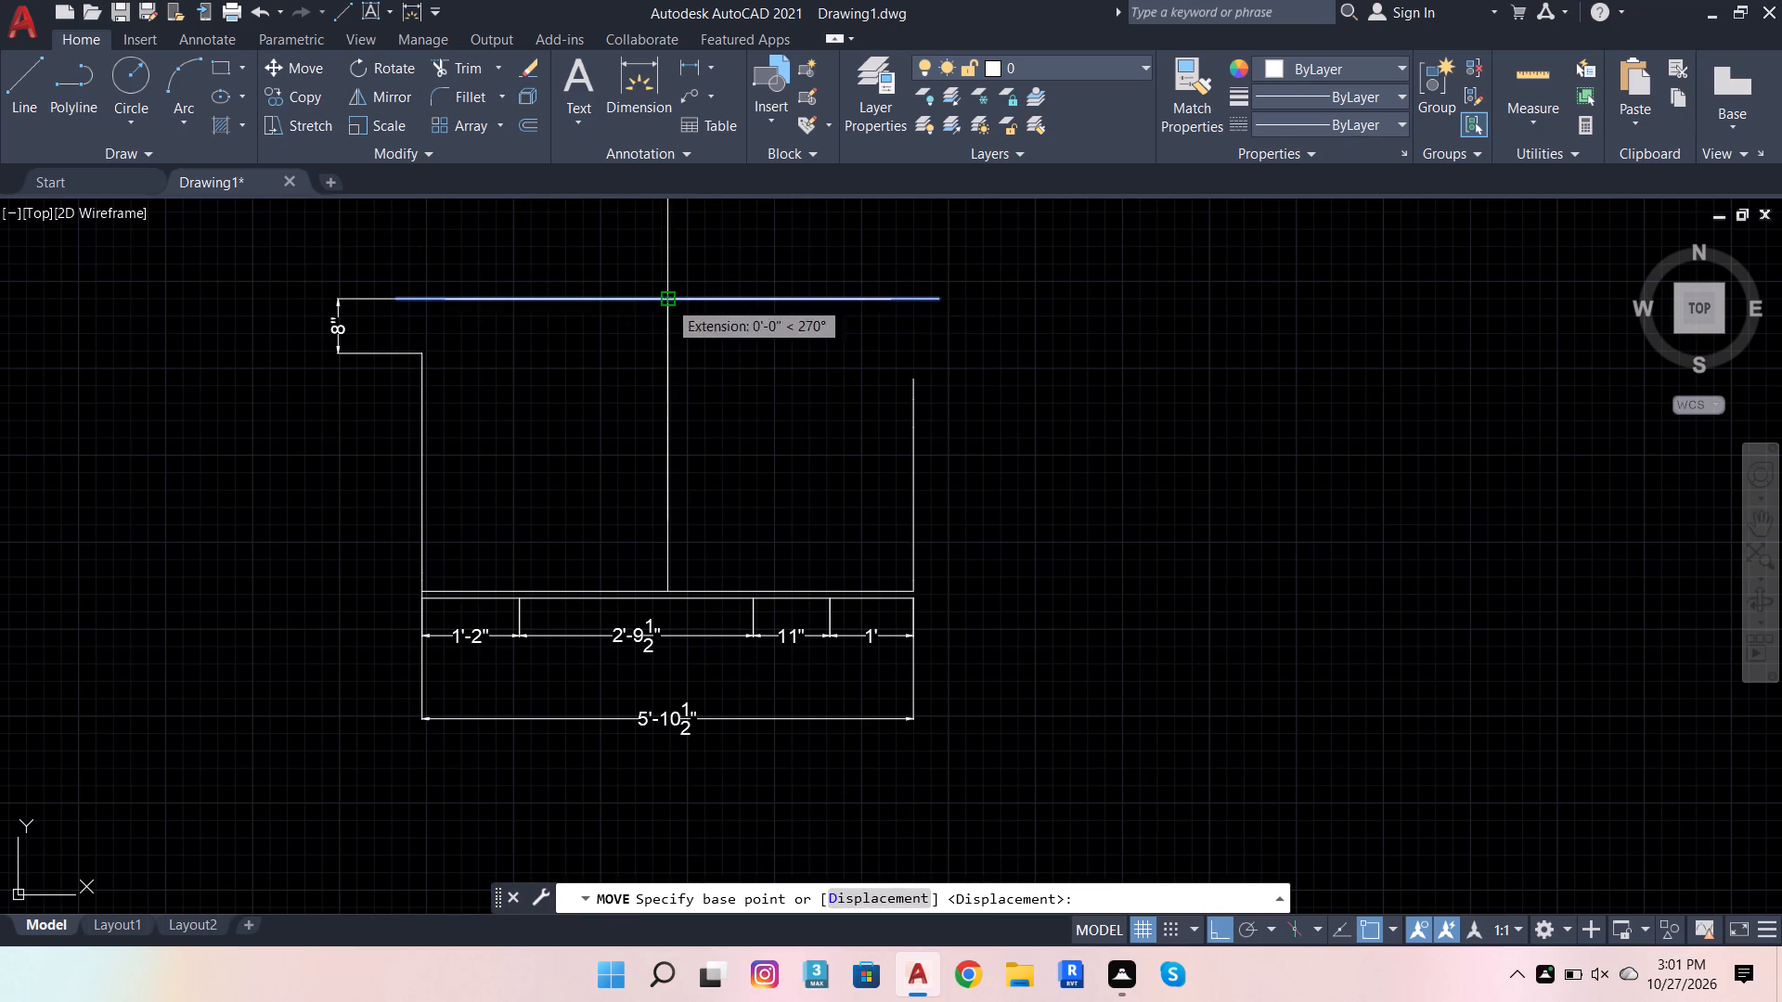
pyautogui.click(667, 300)
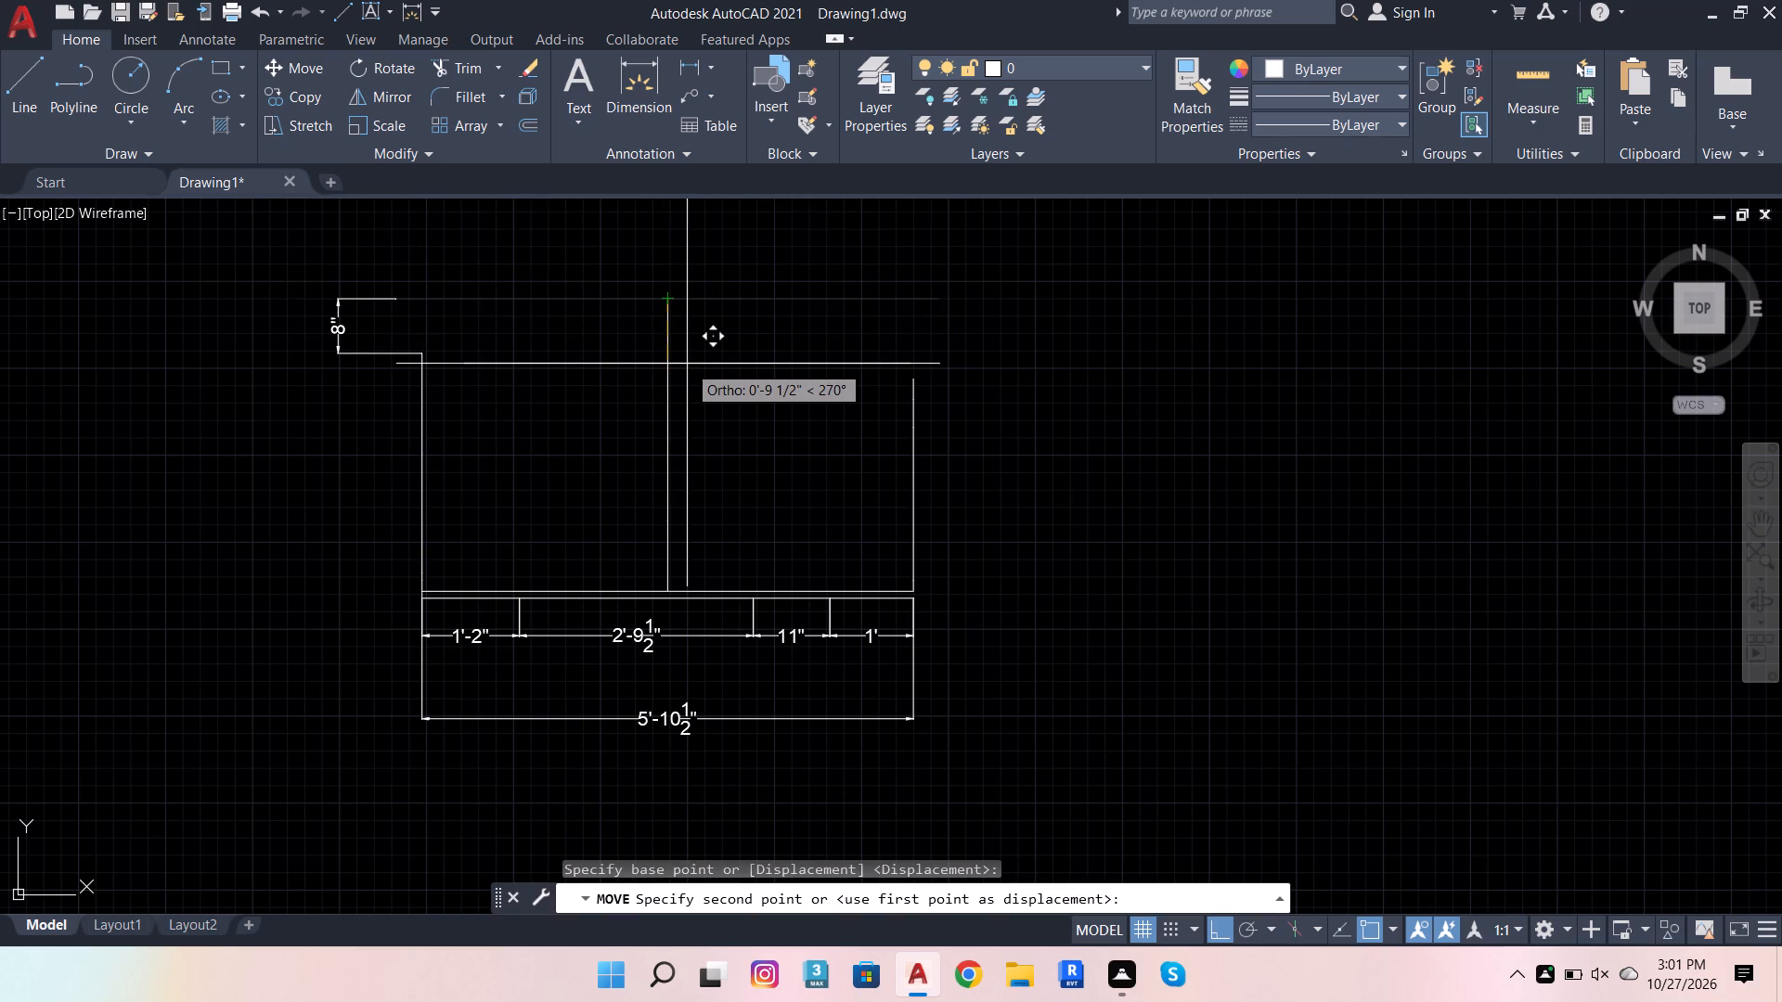
pyautogui.press('8')
pyautogui.press('Return')
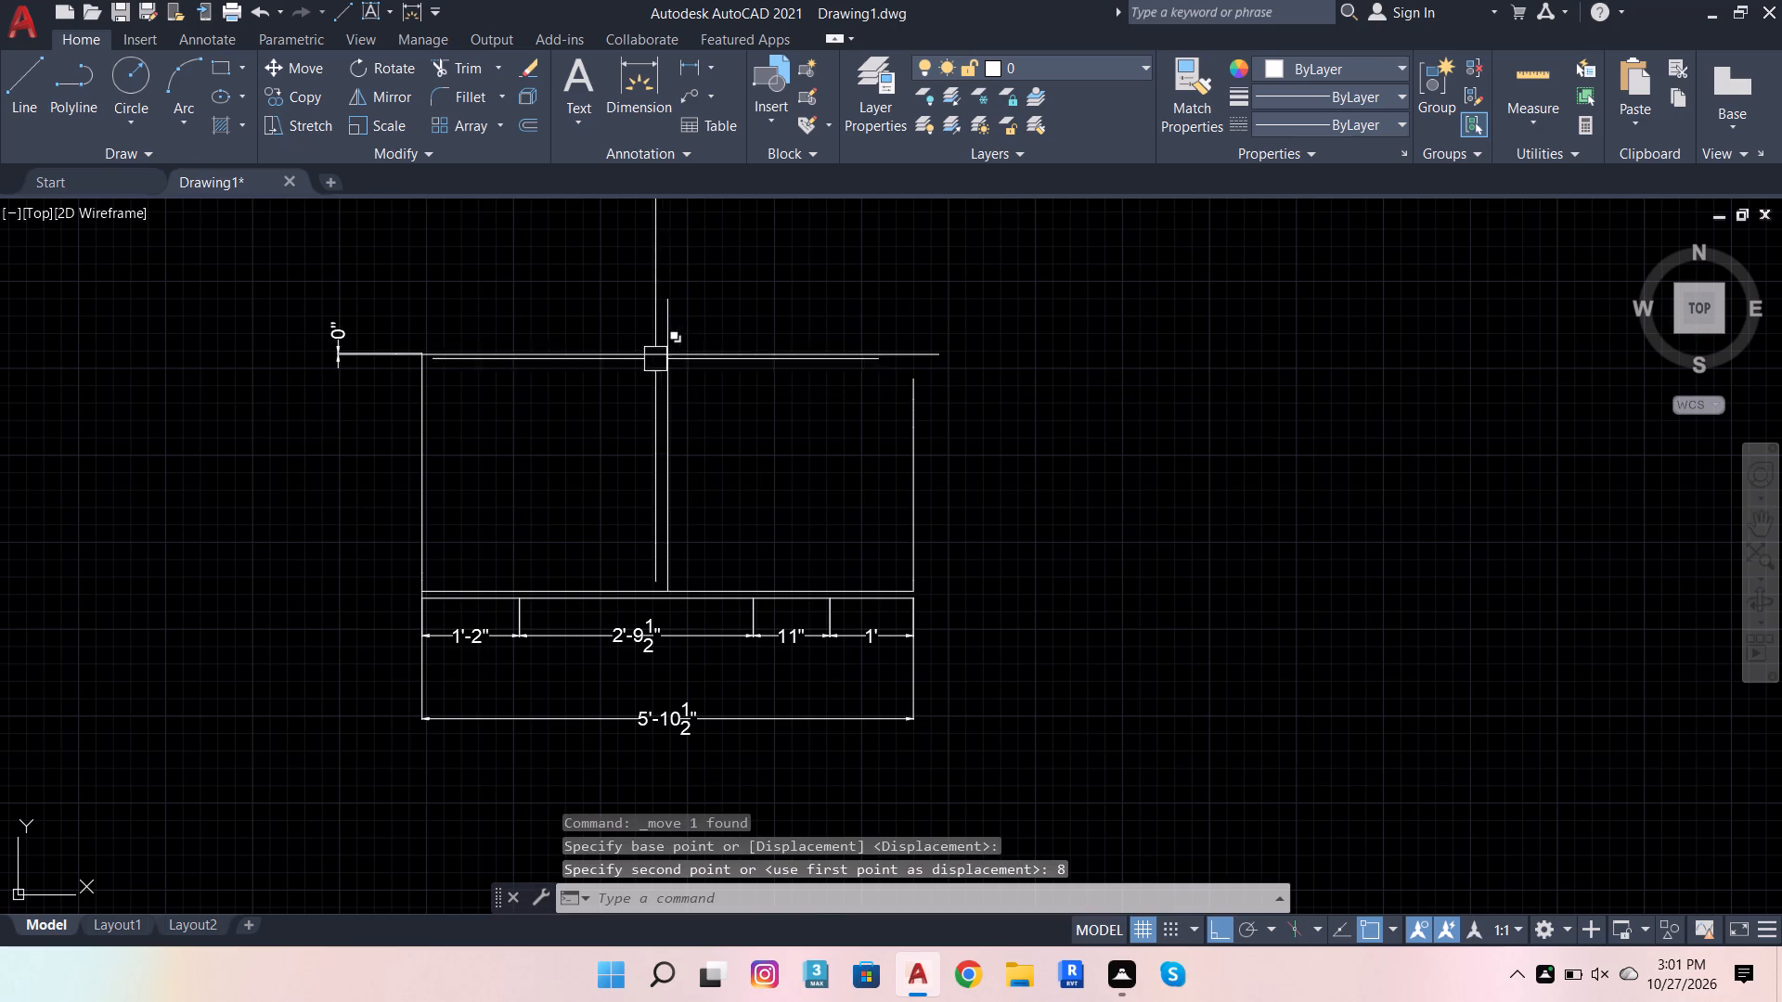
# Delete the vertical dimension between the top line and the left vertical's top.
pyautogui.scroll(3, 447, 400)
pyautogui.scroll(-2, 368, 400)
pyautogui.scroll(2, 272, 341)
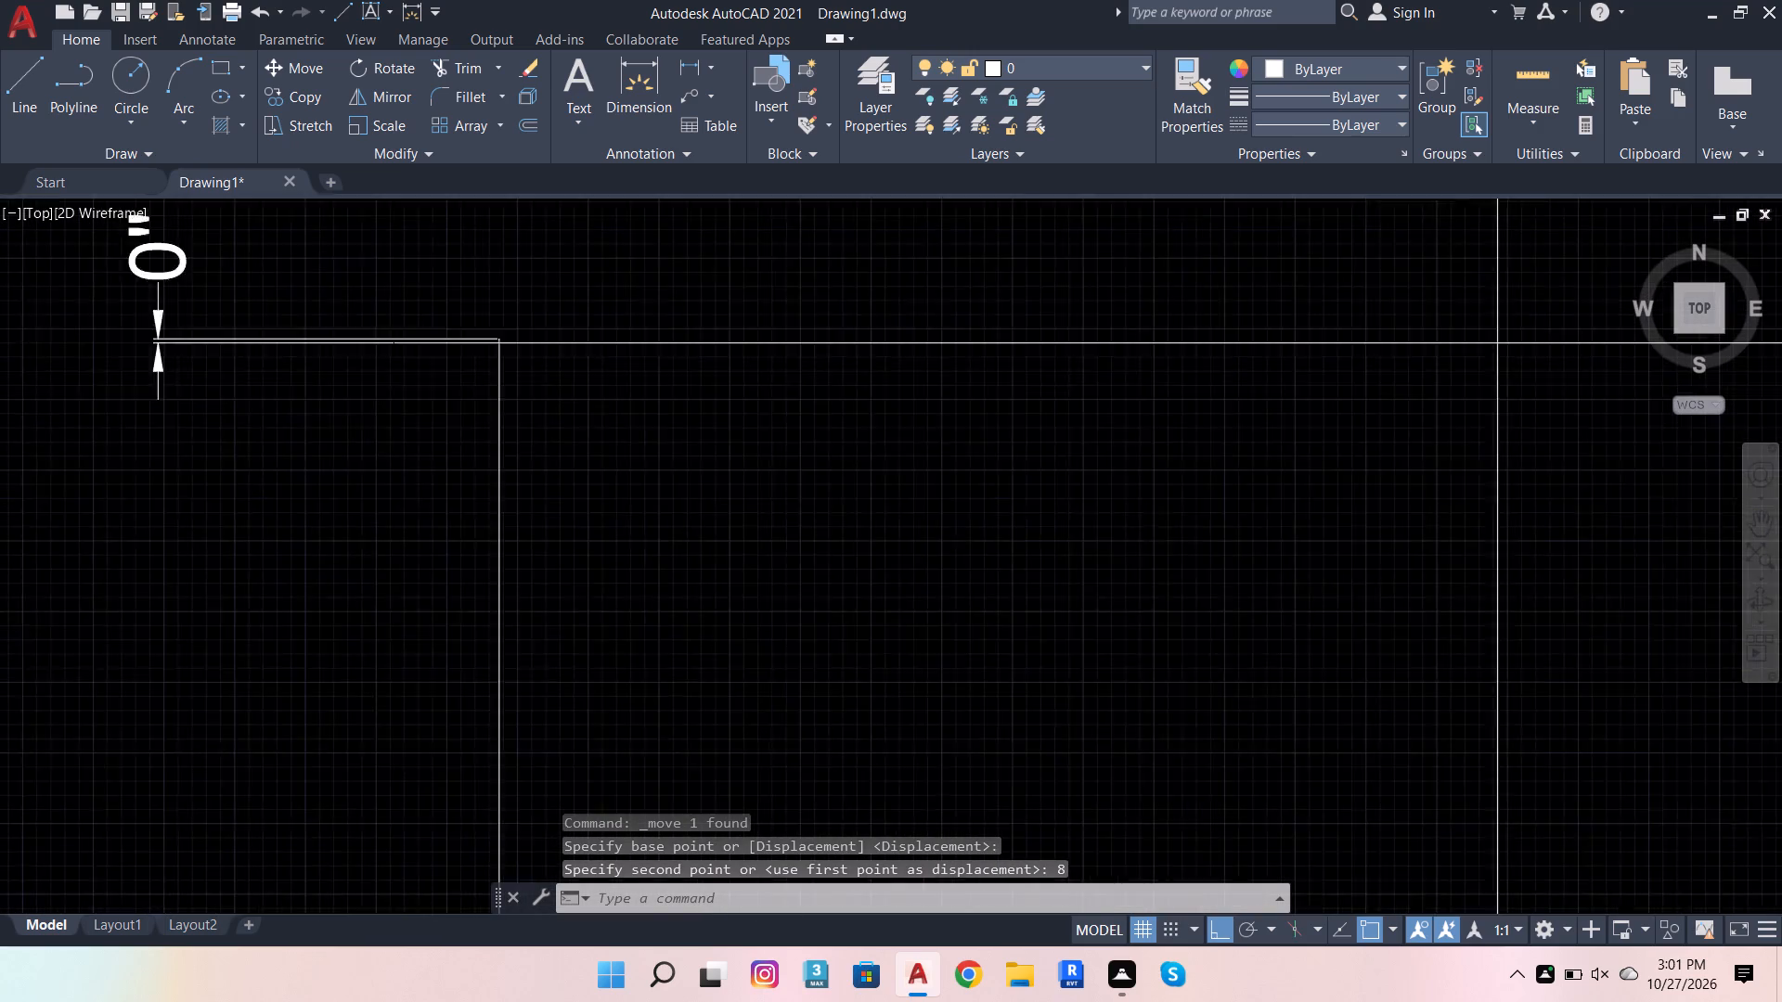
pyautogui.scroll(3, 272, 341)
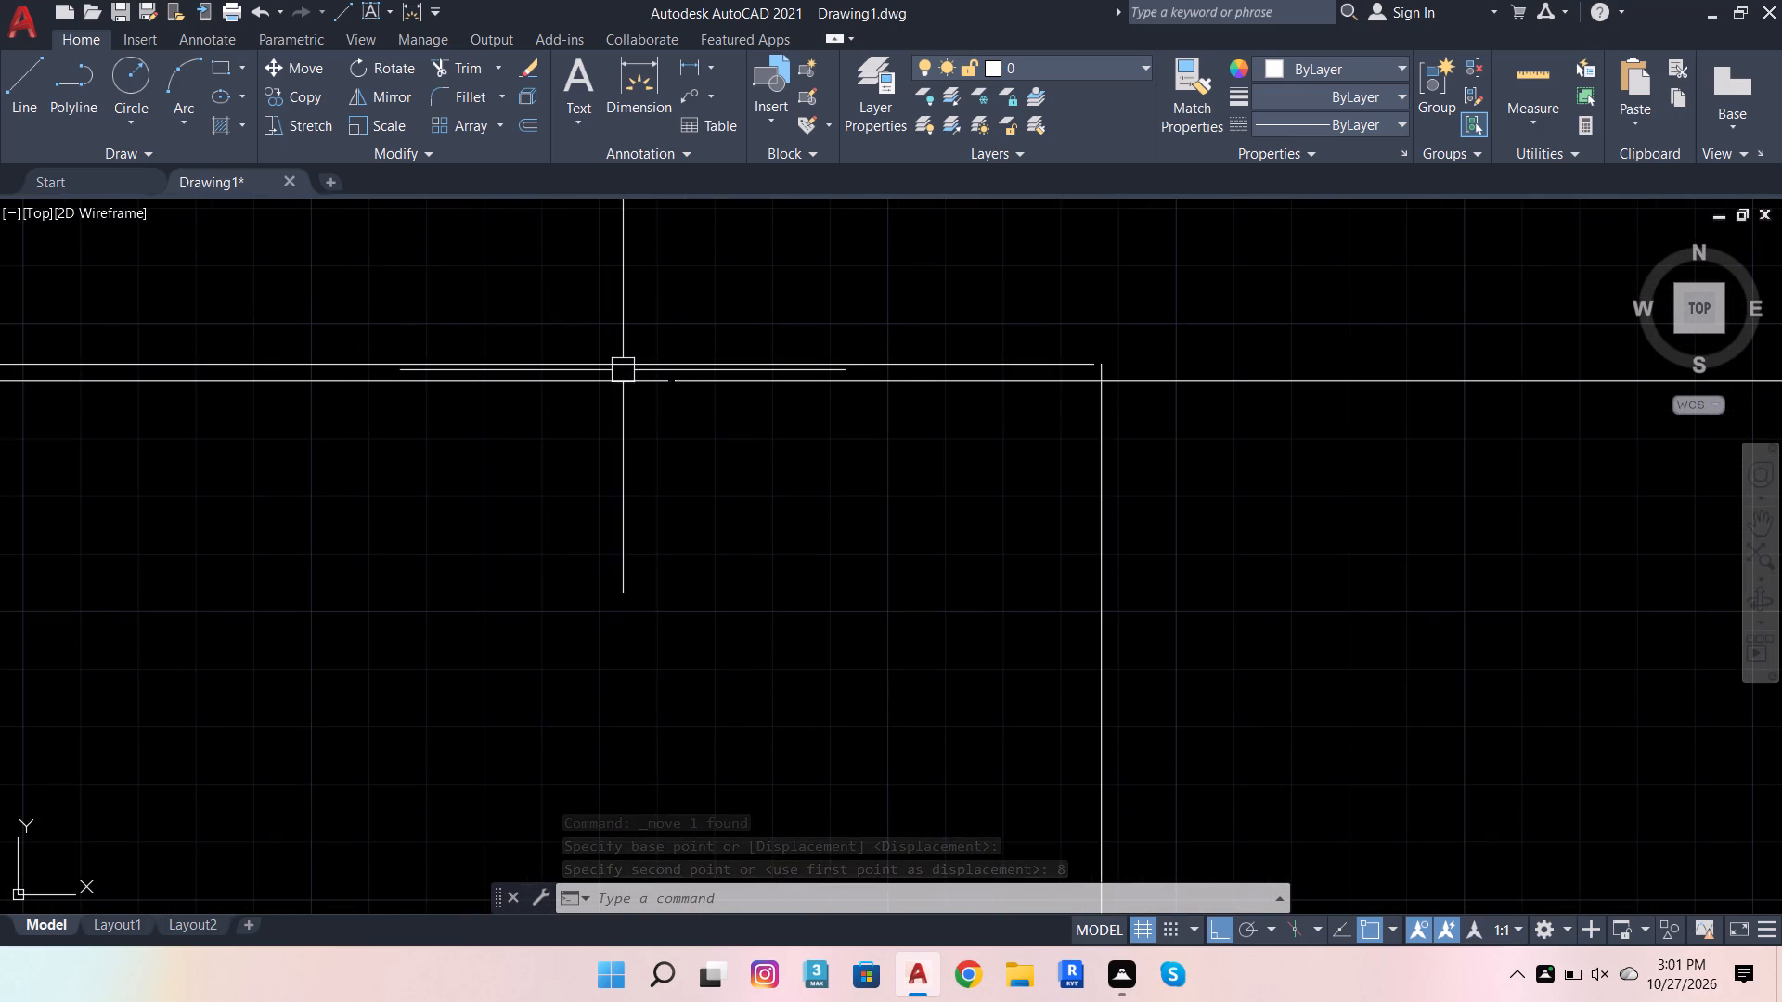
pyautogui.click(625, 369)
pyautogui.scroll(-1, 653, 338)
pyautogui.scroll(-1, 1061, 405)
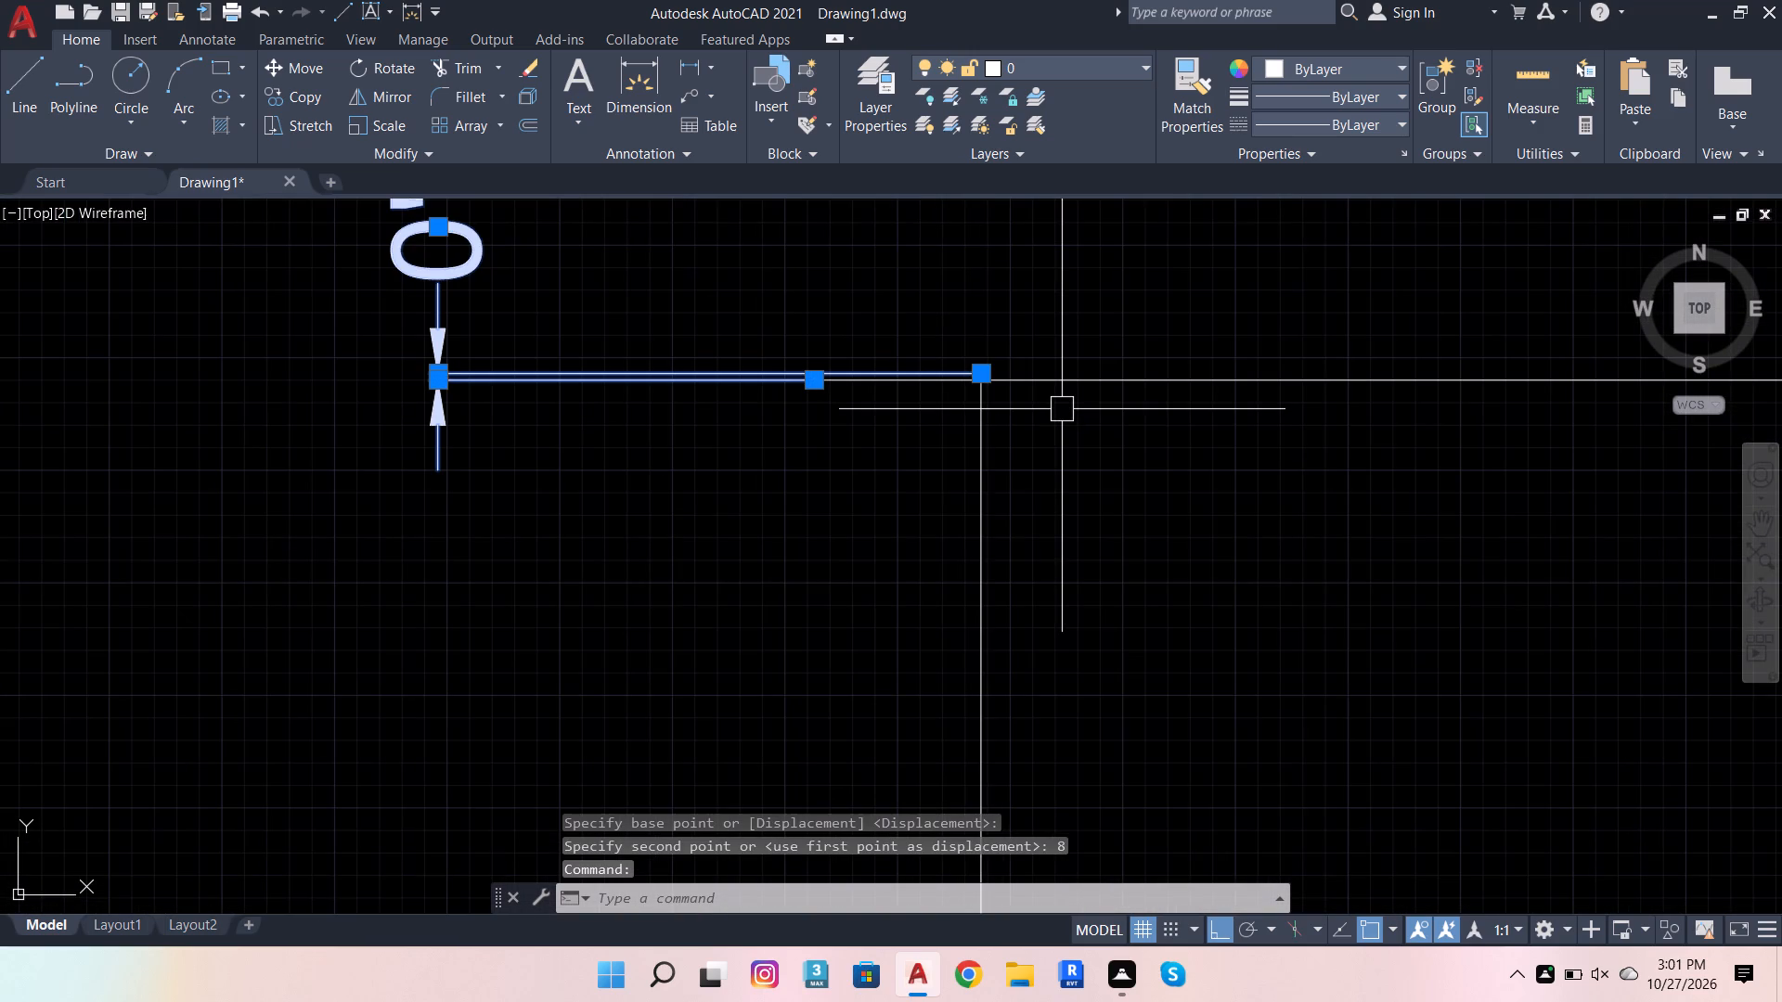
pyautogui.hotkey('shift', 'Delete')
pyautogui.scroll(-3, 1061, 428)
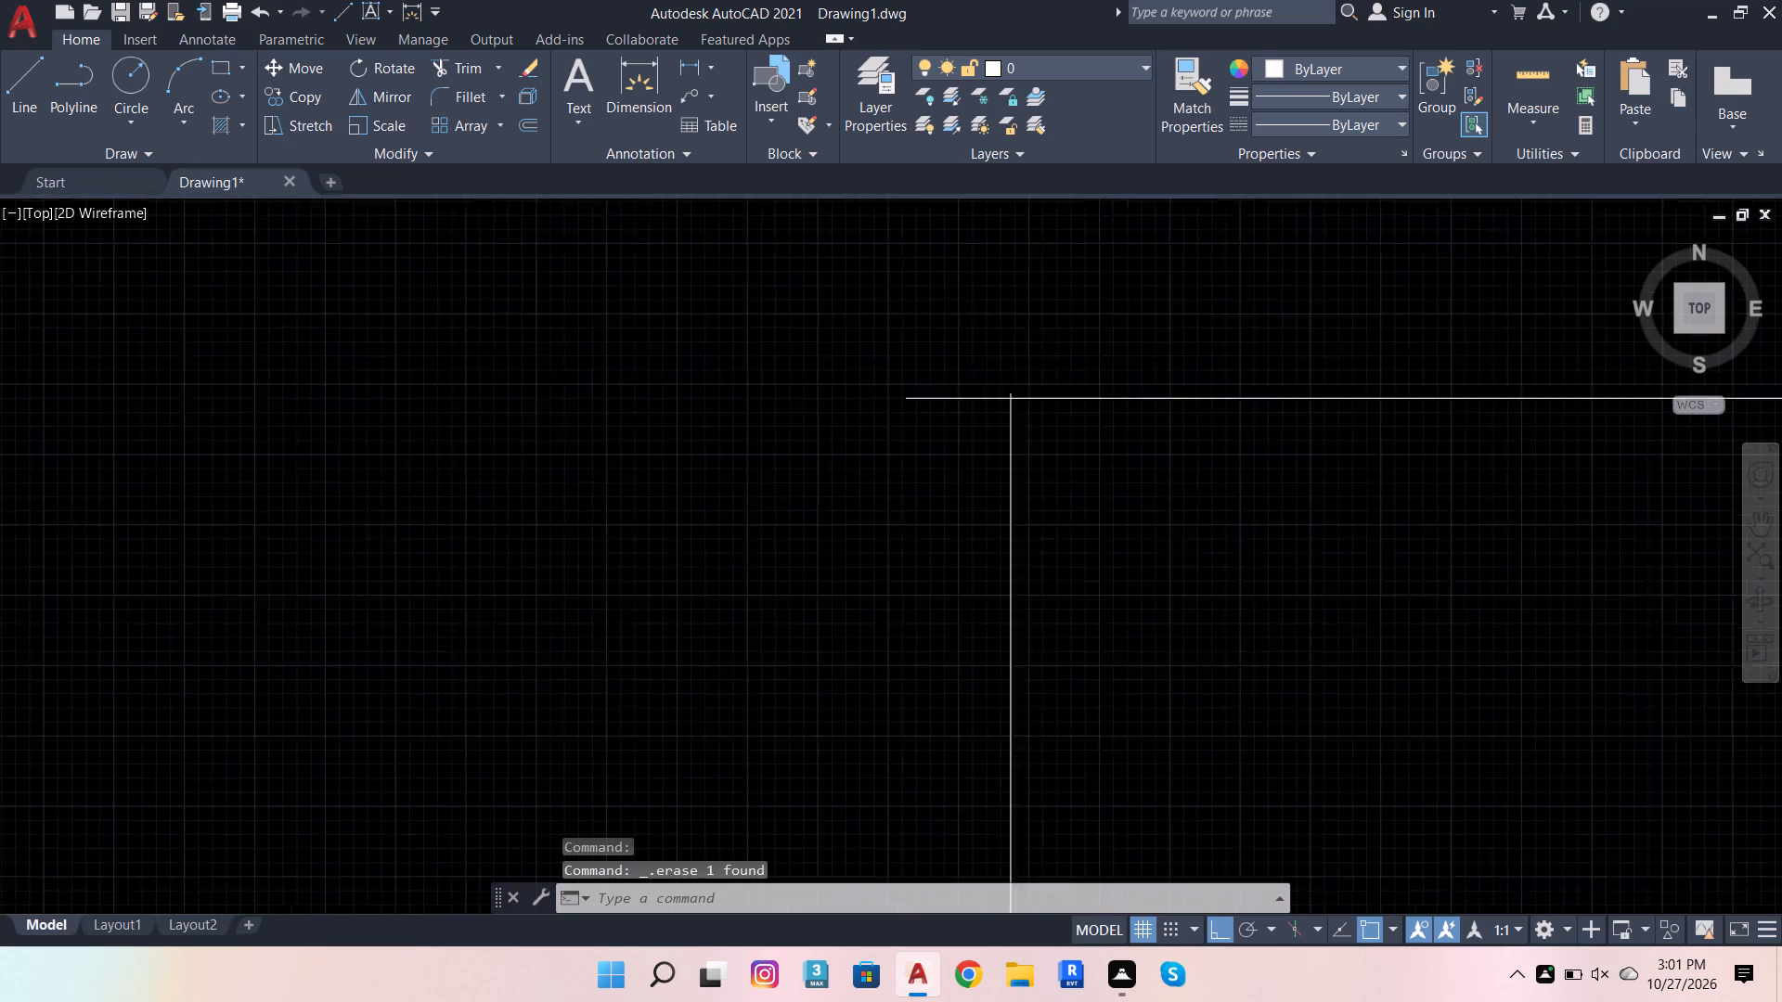
# Draw a slanted line from the left end of the elevation's upper base line to the top line's left end.
pyautogui.click(14, 87)
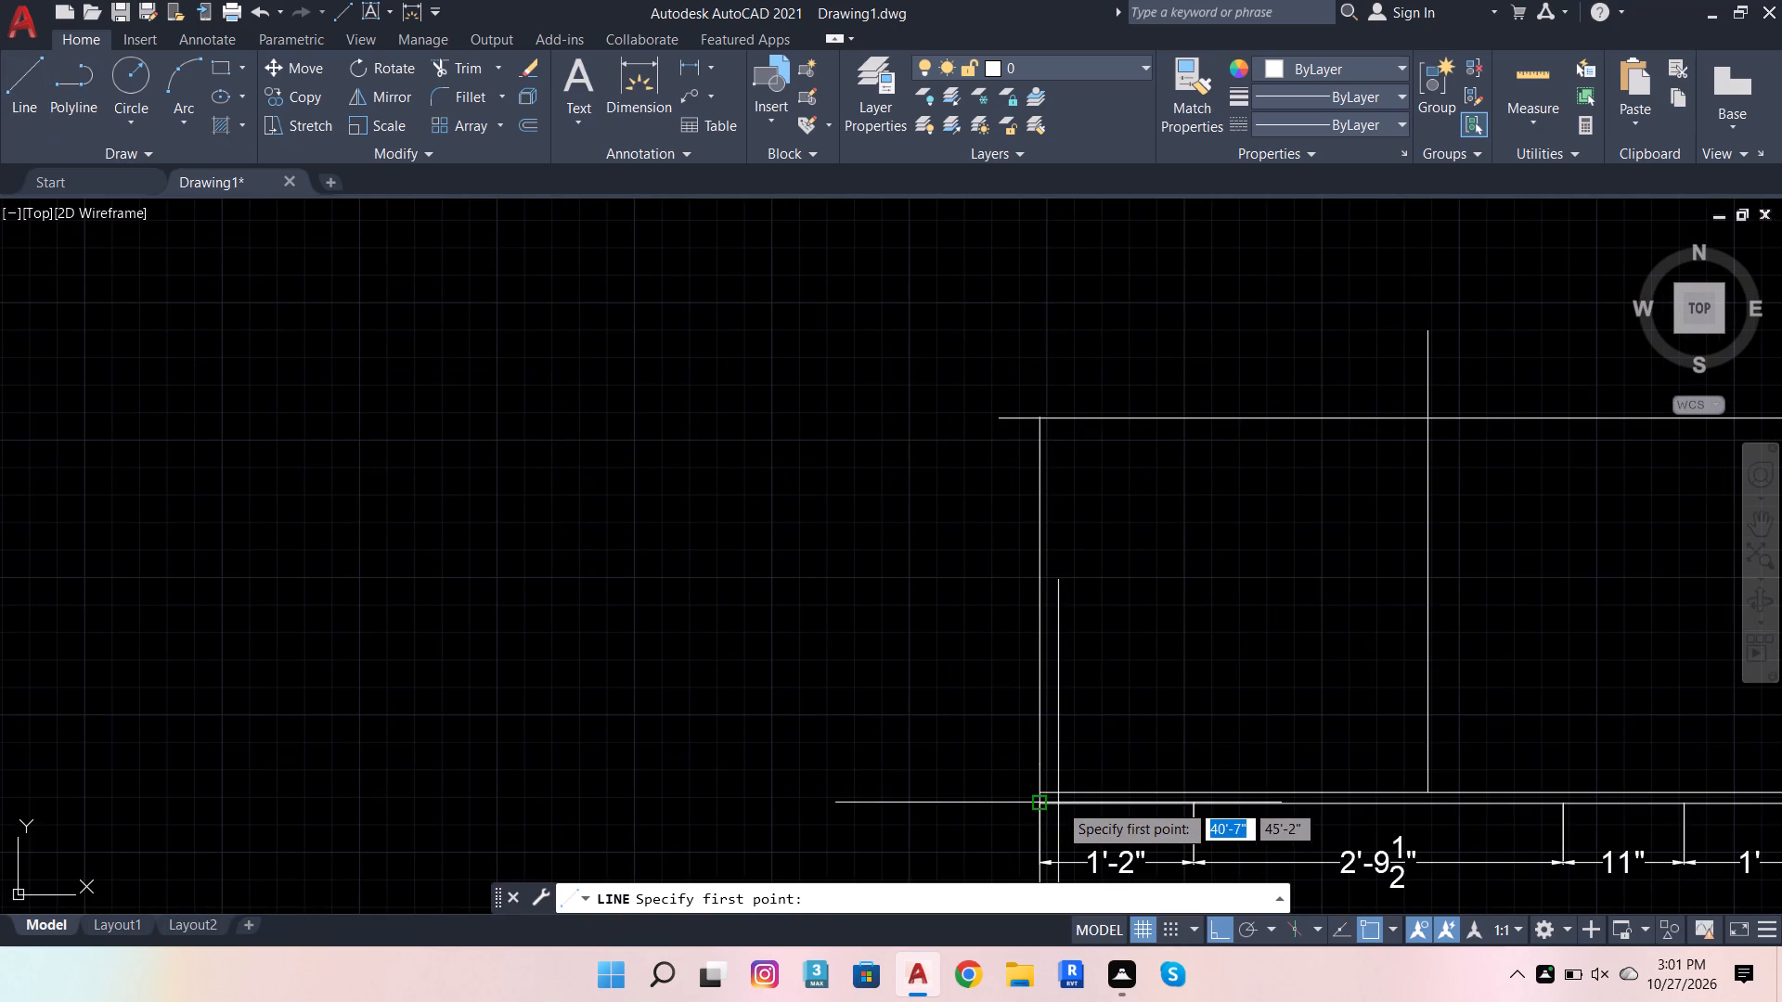
pyautogui.click(1049, 792)
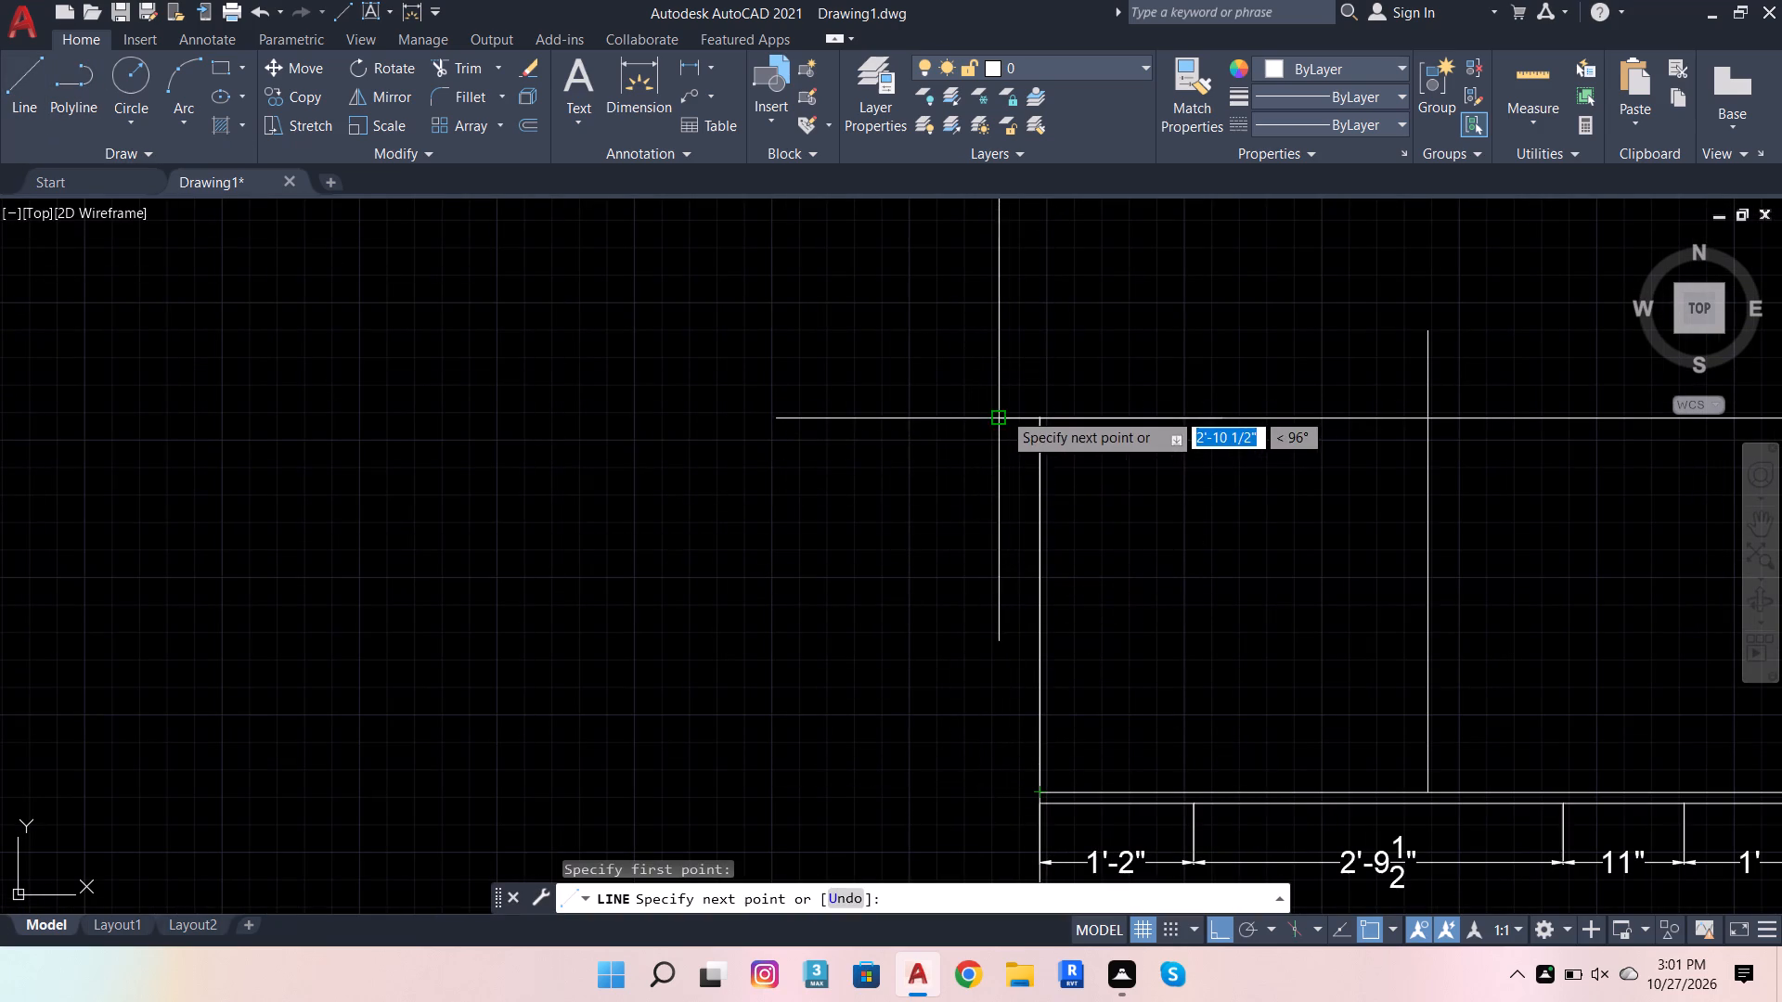
pyautogui.click(1002, 411)
pyautogui.scroll(-2, 773, 503)
pyautogui.press('space')
# Draw a matching slanted line from the upper base line's right end to the top line's right end.
pyautogui.press('space')
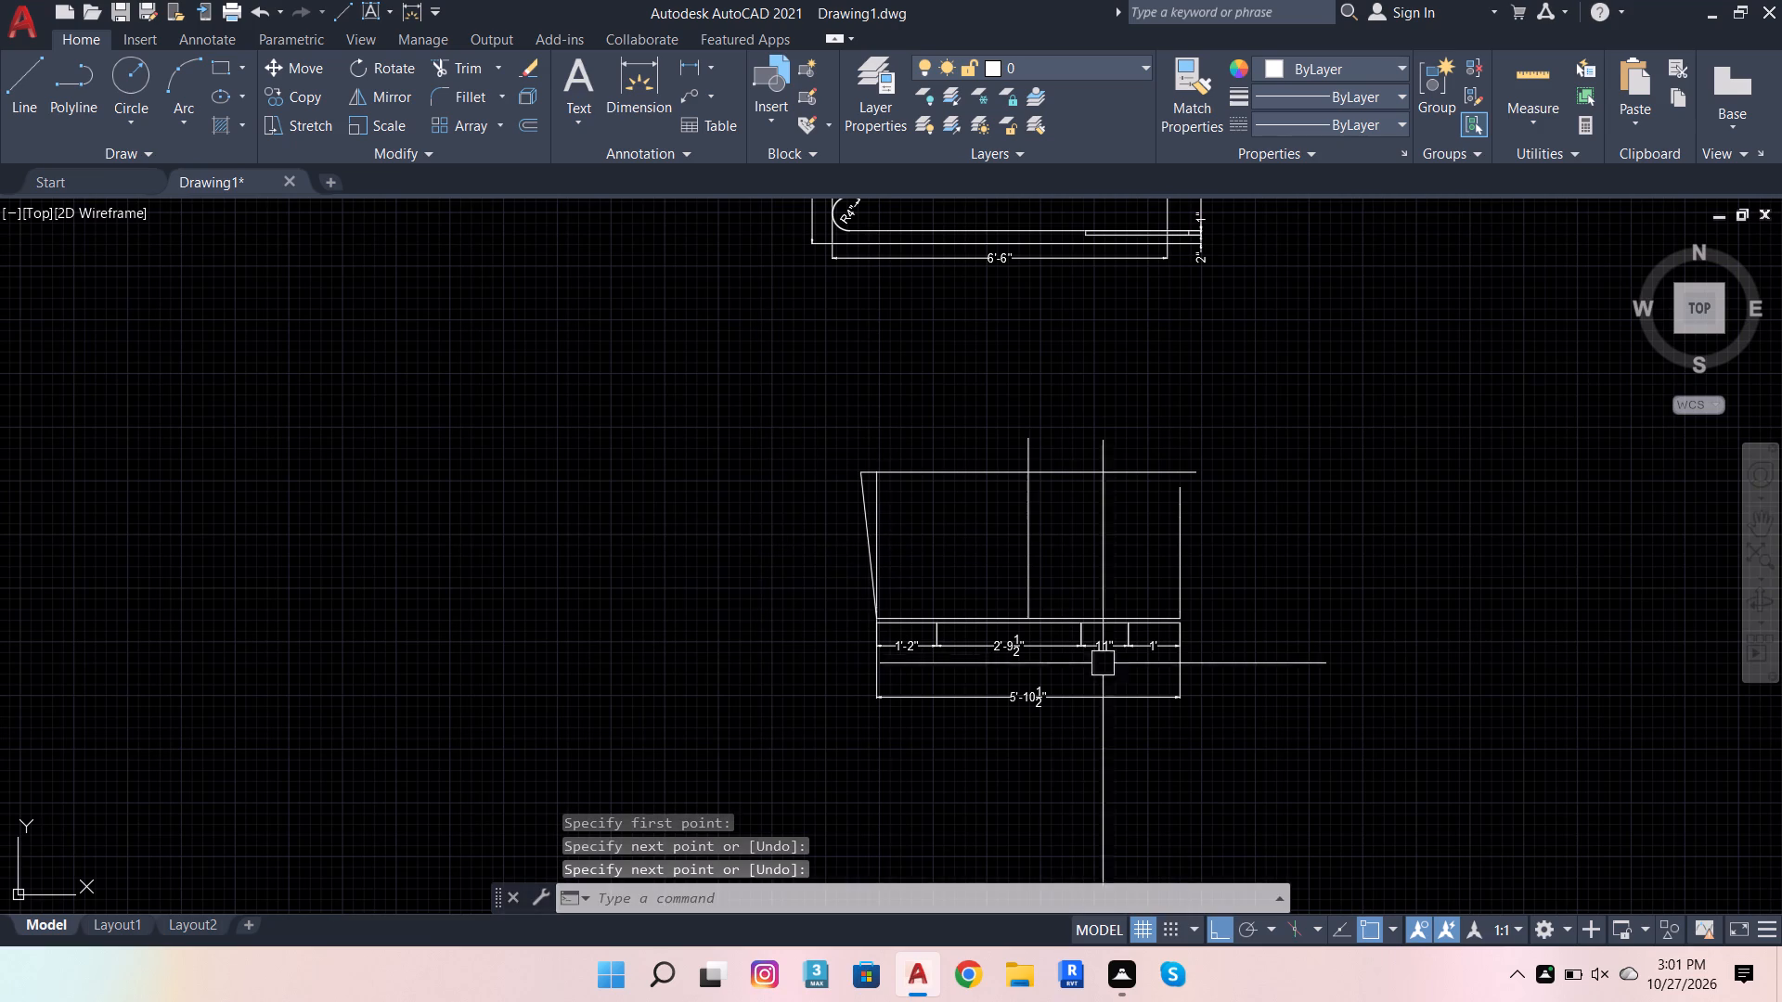
pyautogui.scroll(2, 1213, 631)
pyautogui.click(1123, 606)
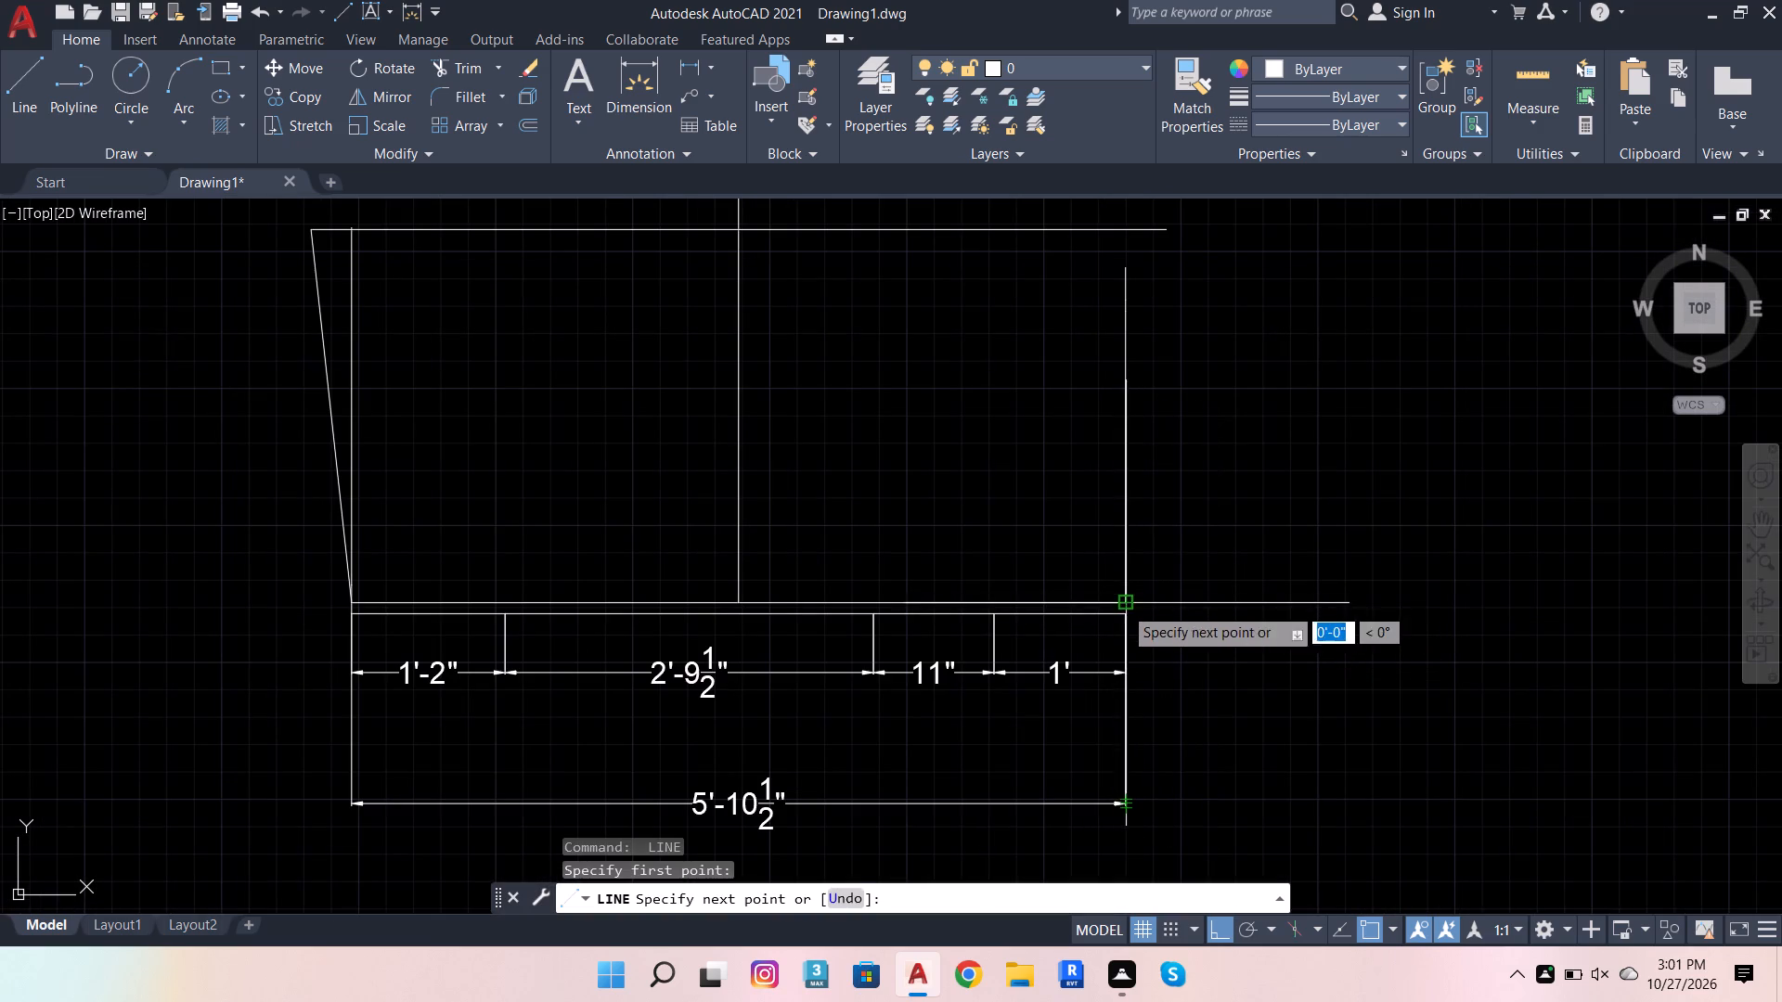
pyautogui.click(1168, 236)
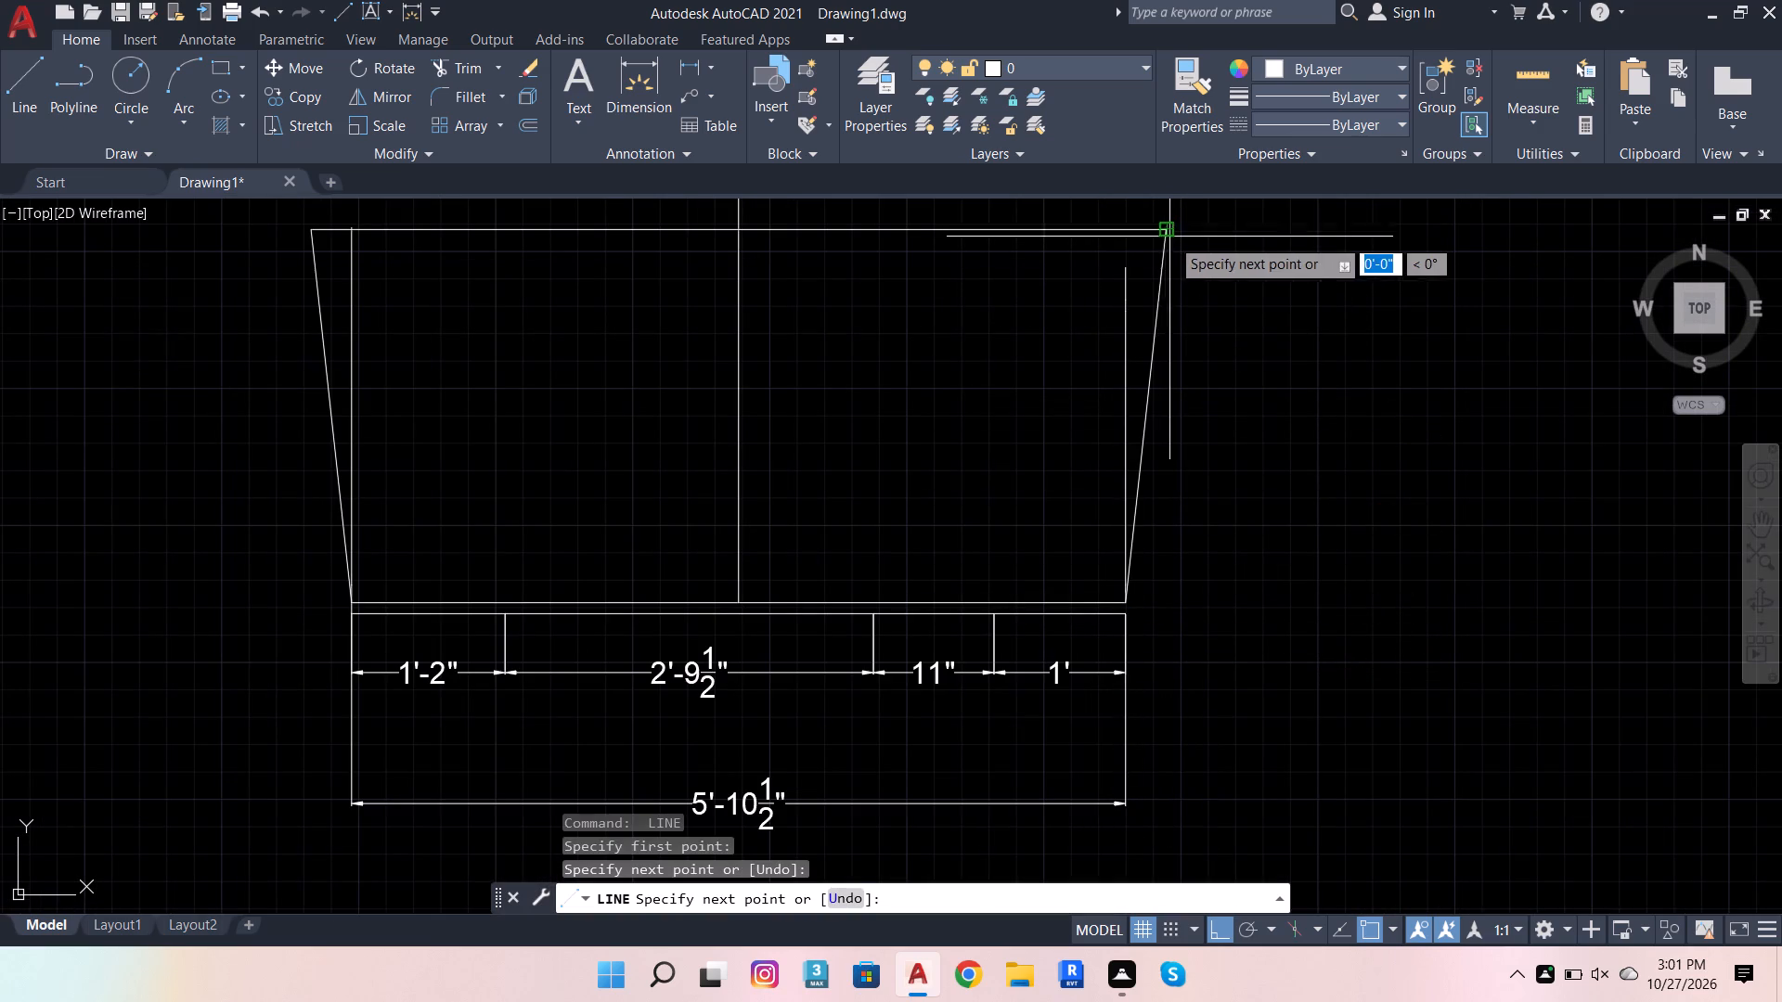
pyautogui.press('space')
# Delete the overall 5'-10 1/2" dimension below the elevation.
pyautogui.click(1127, 771)
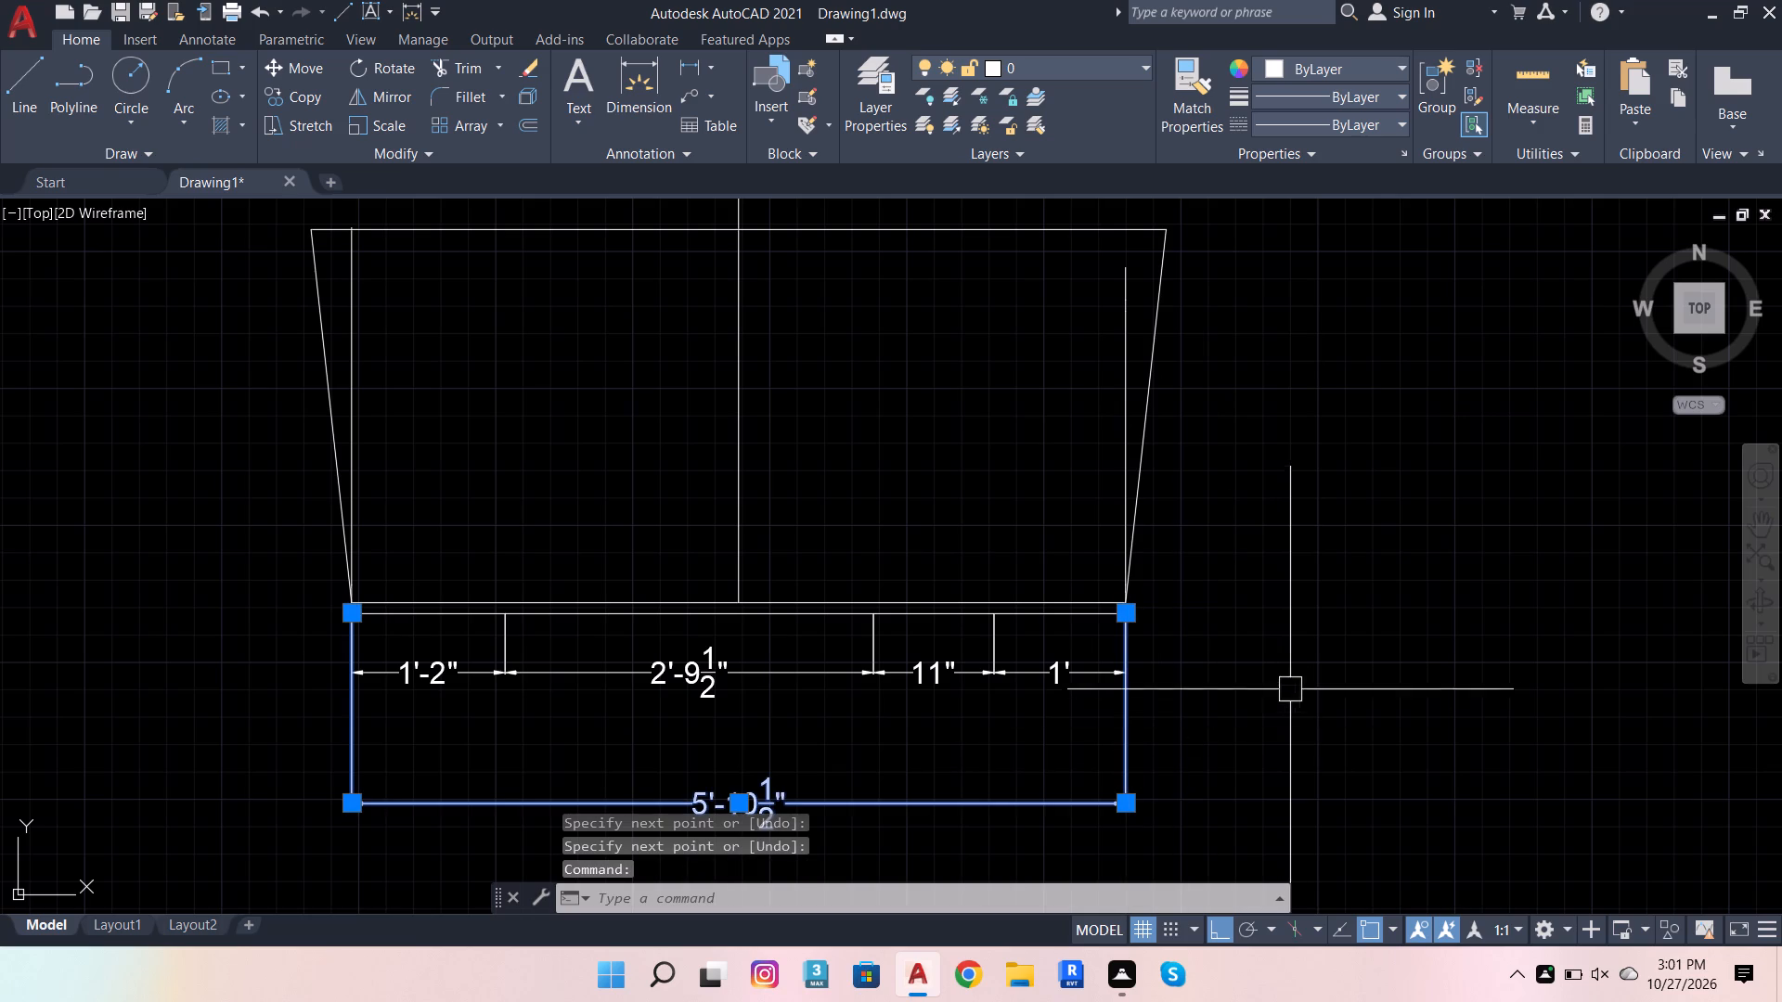
pyautogui.hotkey('shift', 'Delete')
# Delete the upper of the two horizontal base lines of the elevation.
pyautogui.scroll(1, 377, 636)
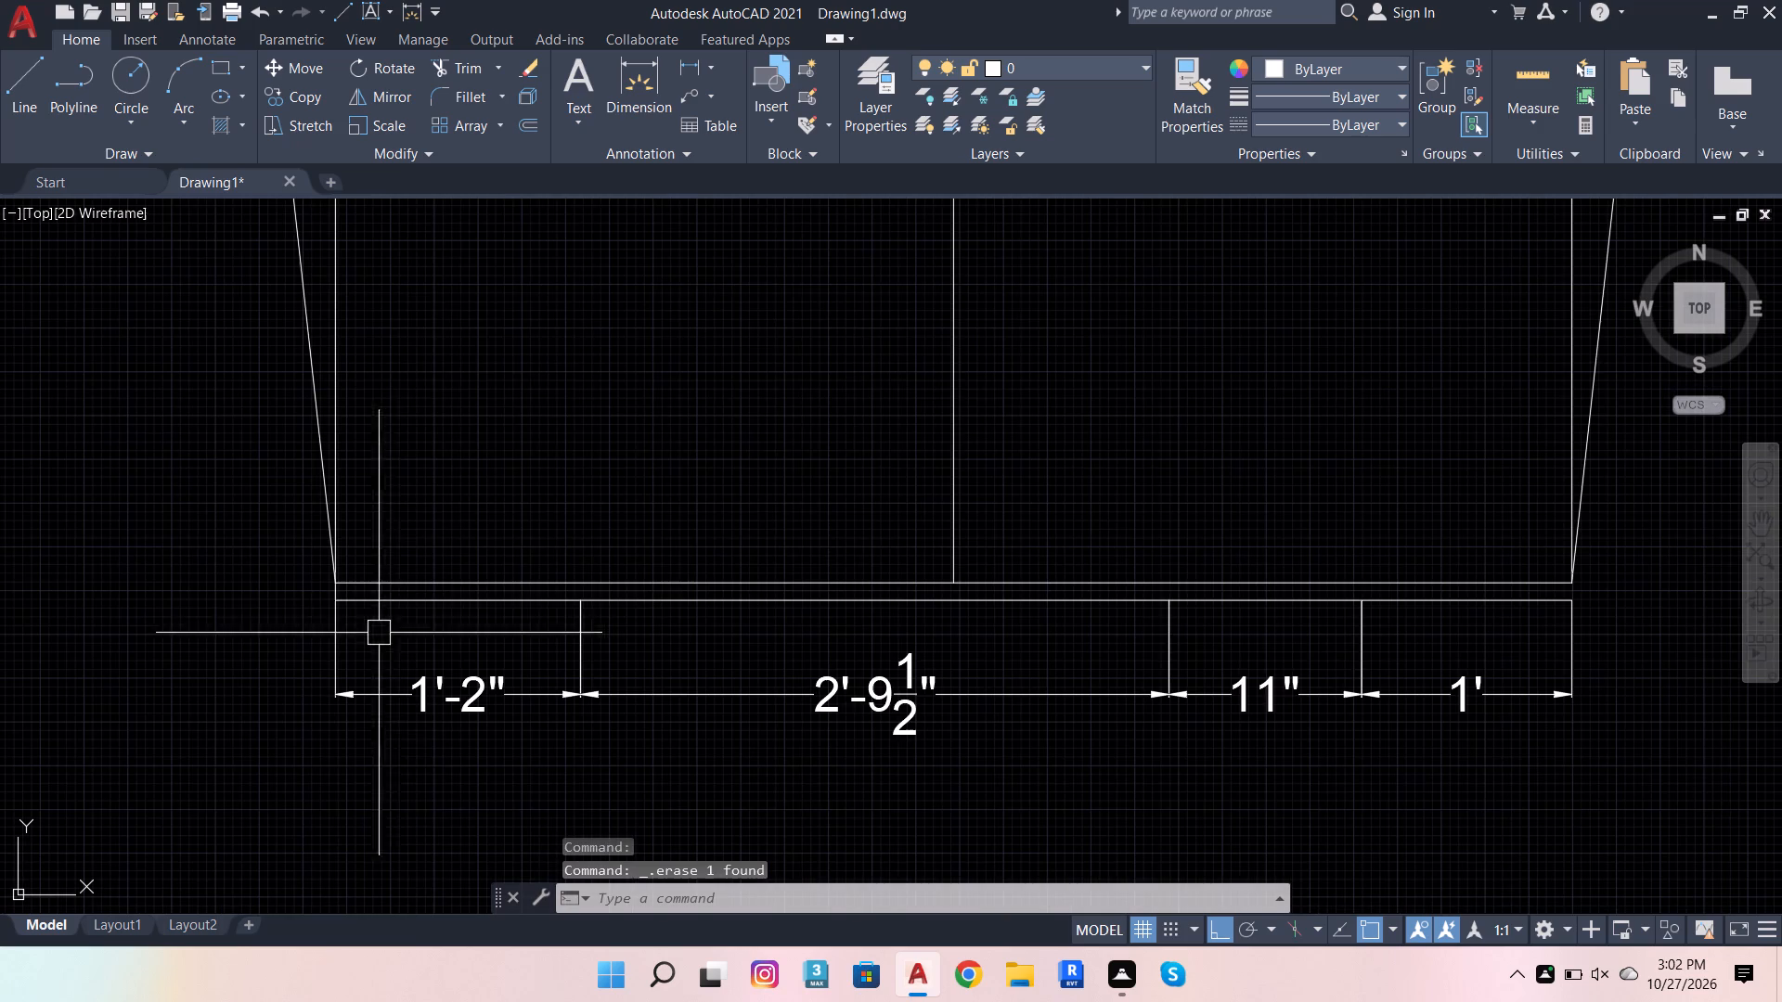
pyautogui.click(419, 607)
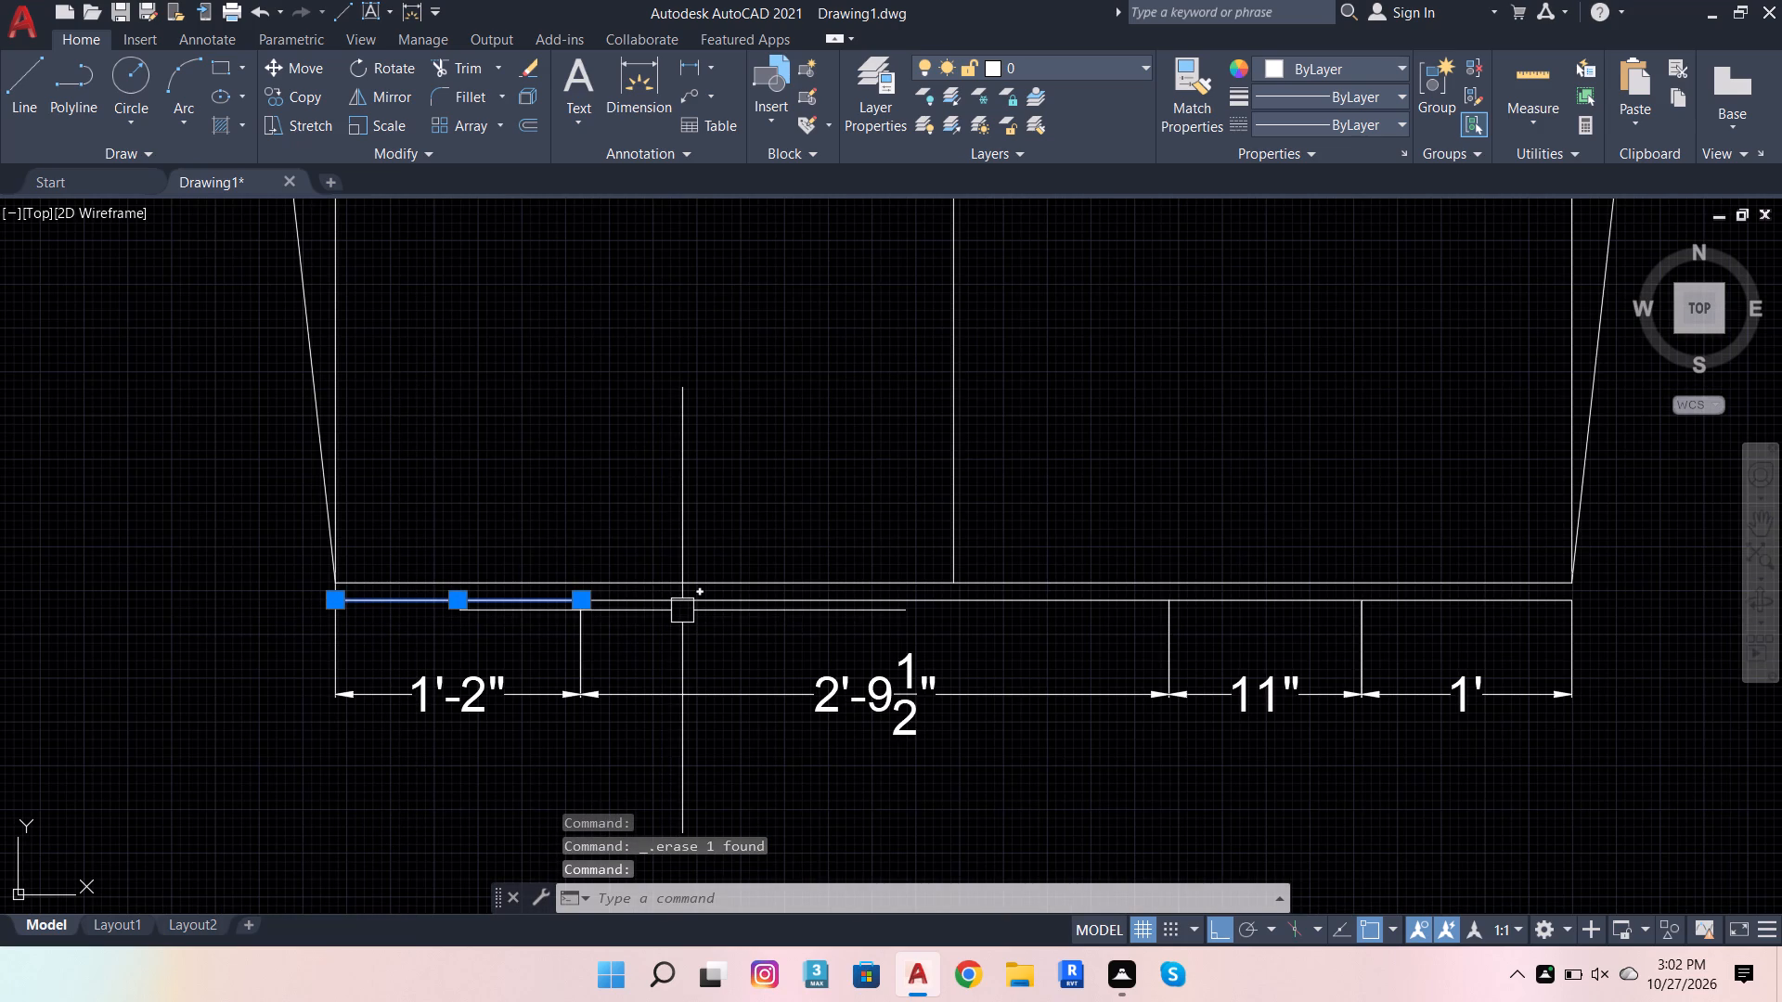
pyautogui.press('Escape')
pyautogui.click(694, 573)
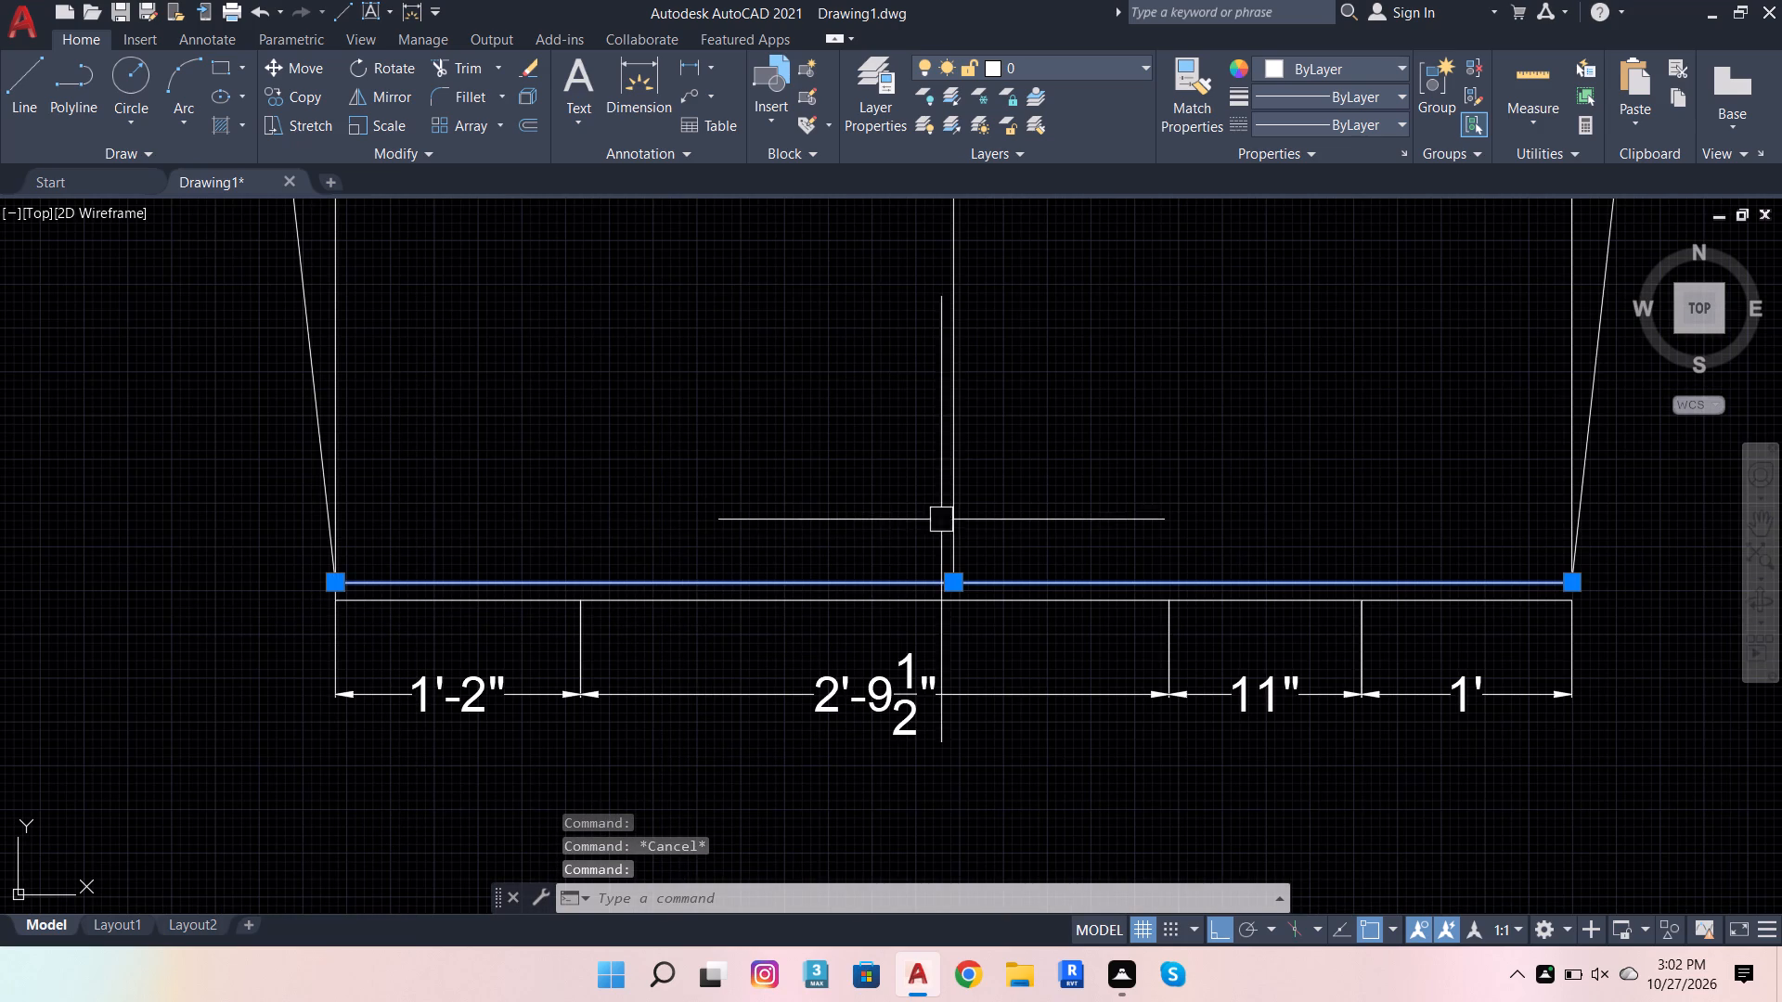
pyautogui.hotkey('shift', 'Delete')
pyautogui.press('Delete')
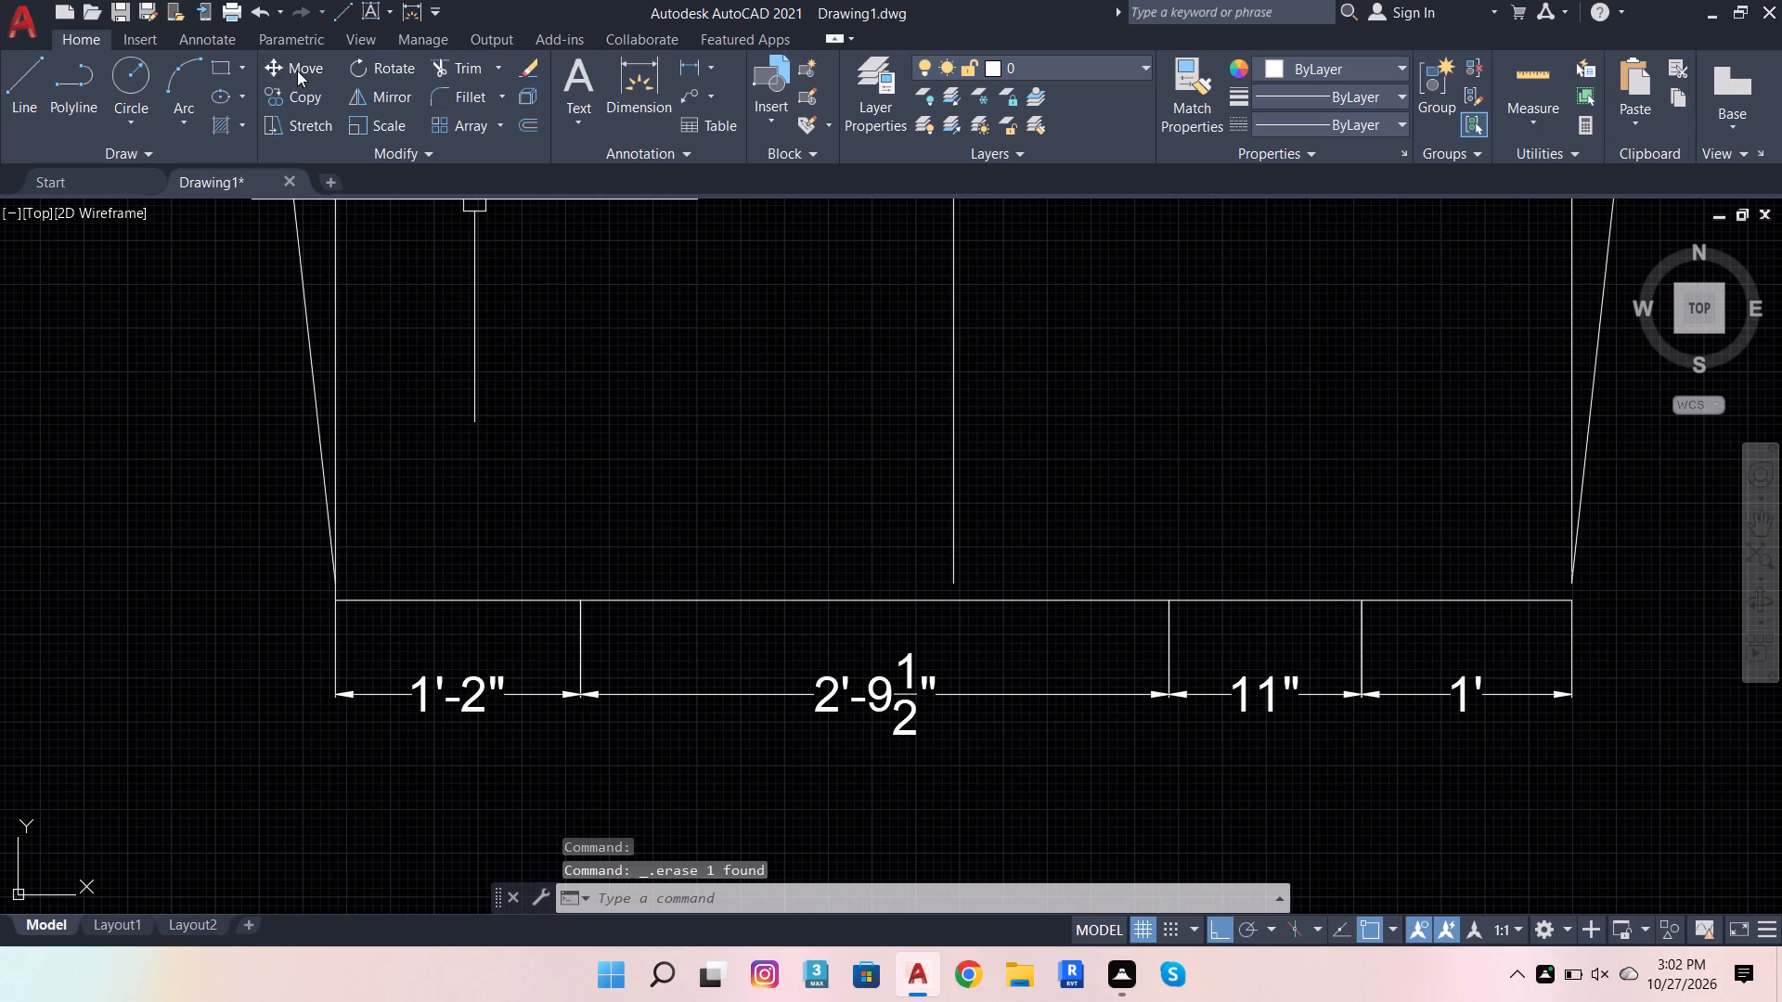
# Extend the left and right slanted side lines down to the remaining base line.
pyautogui.click(462, 67)
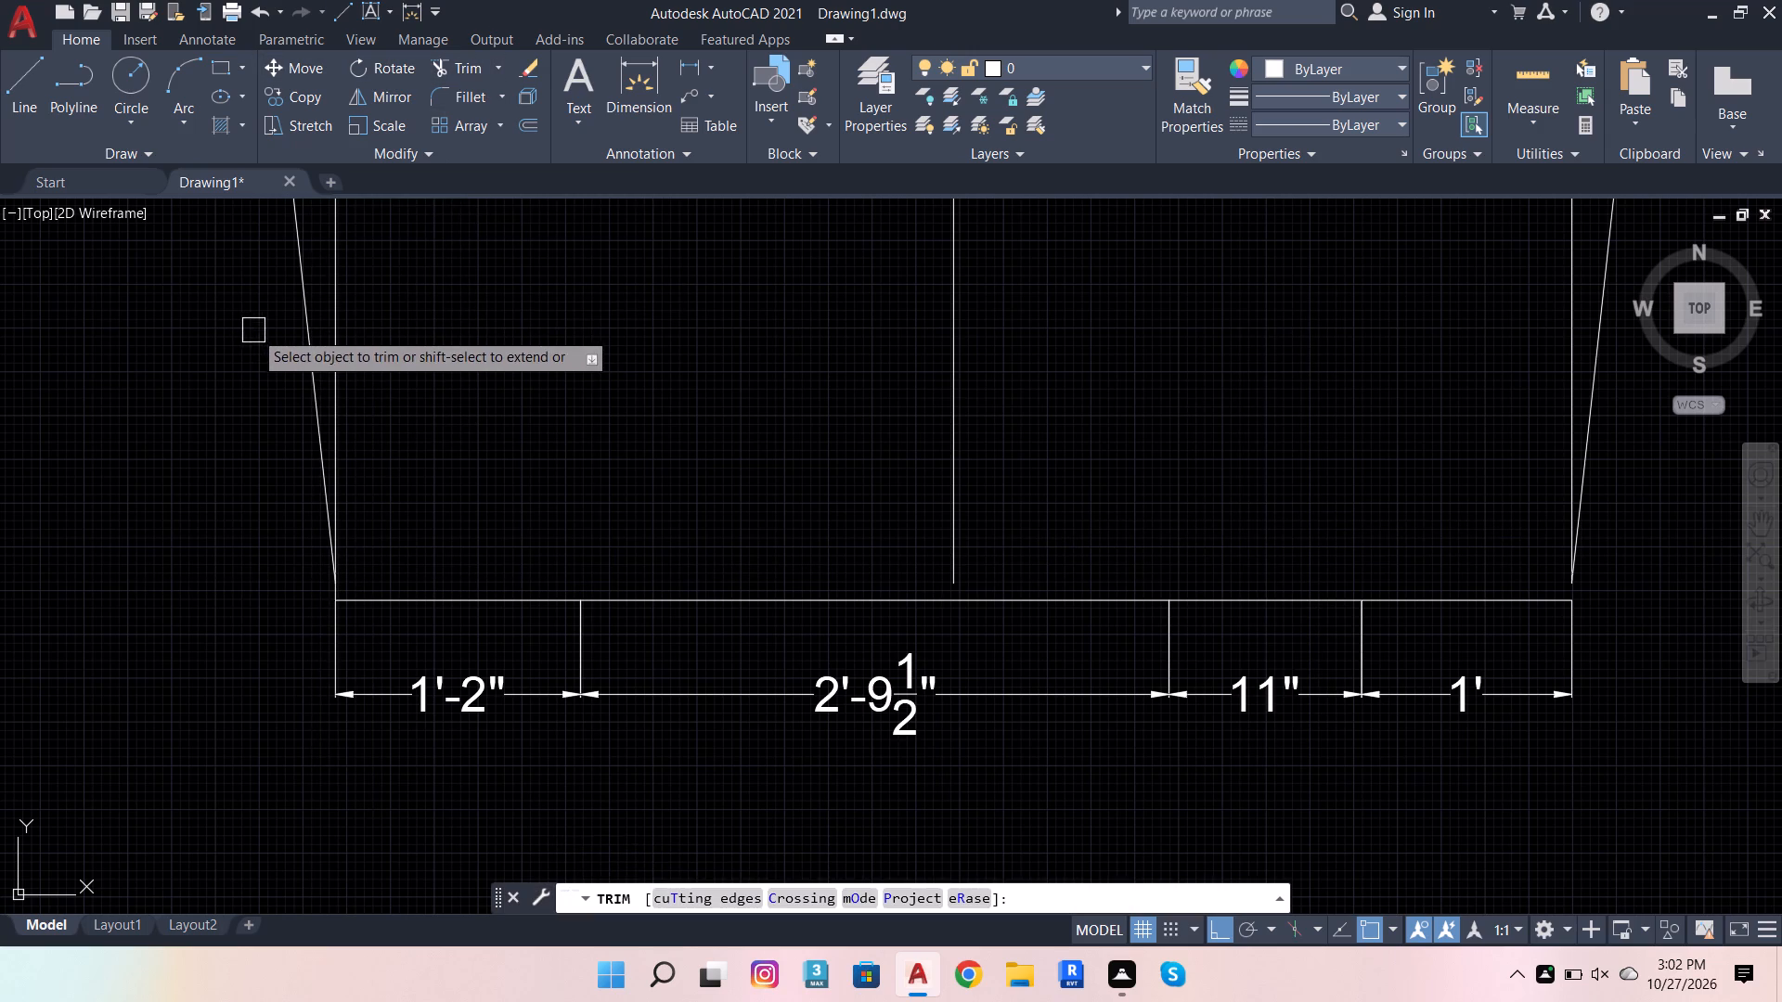
pyautogui.keyDown('shift'); pyautogui.click(309, 364); pyautogui.keyUp('shift')
pyautogui.scroll(-1, 353, 652)
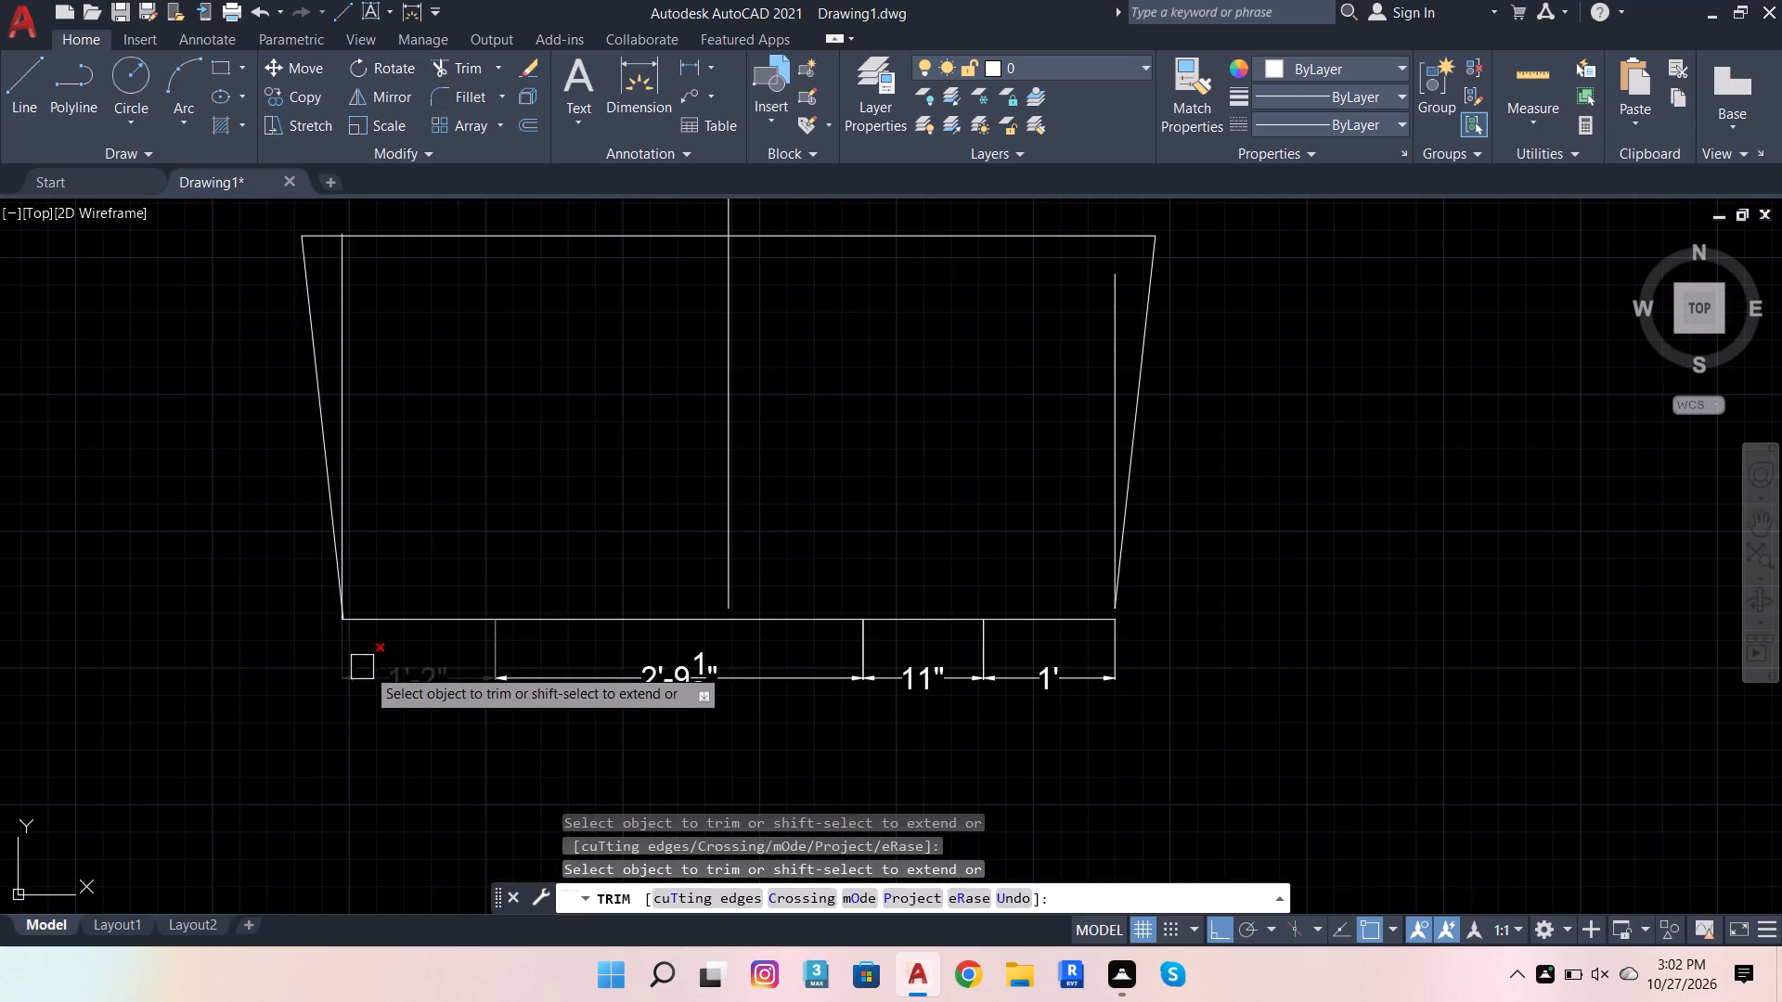
pyautogui.keyDown('shift'); pyautogui.click(1130, 546); pyautogui.keyUp('shift')
# Trim the base line's overhang beyond the right slanted side and the left vertical's lower end below its crossing with the left slanted side.
pyautogui.scroll(2, 1120, 614)
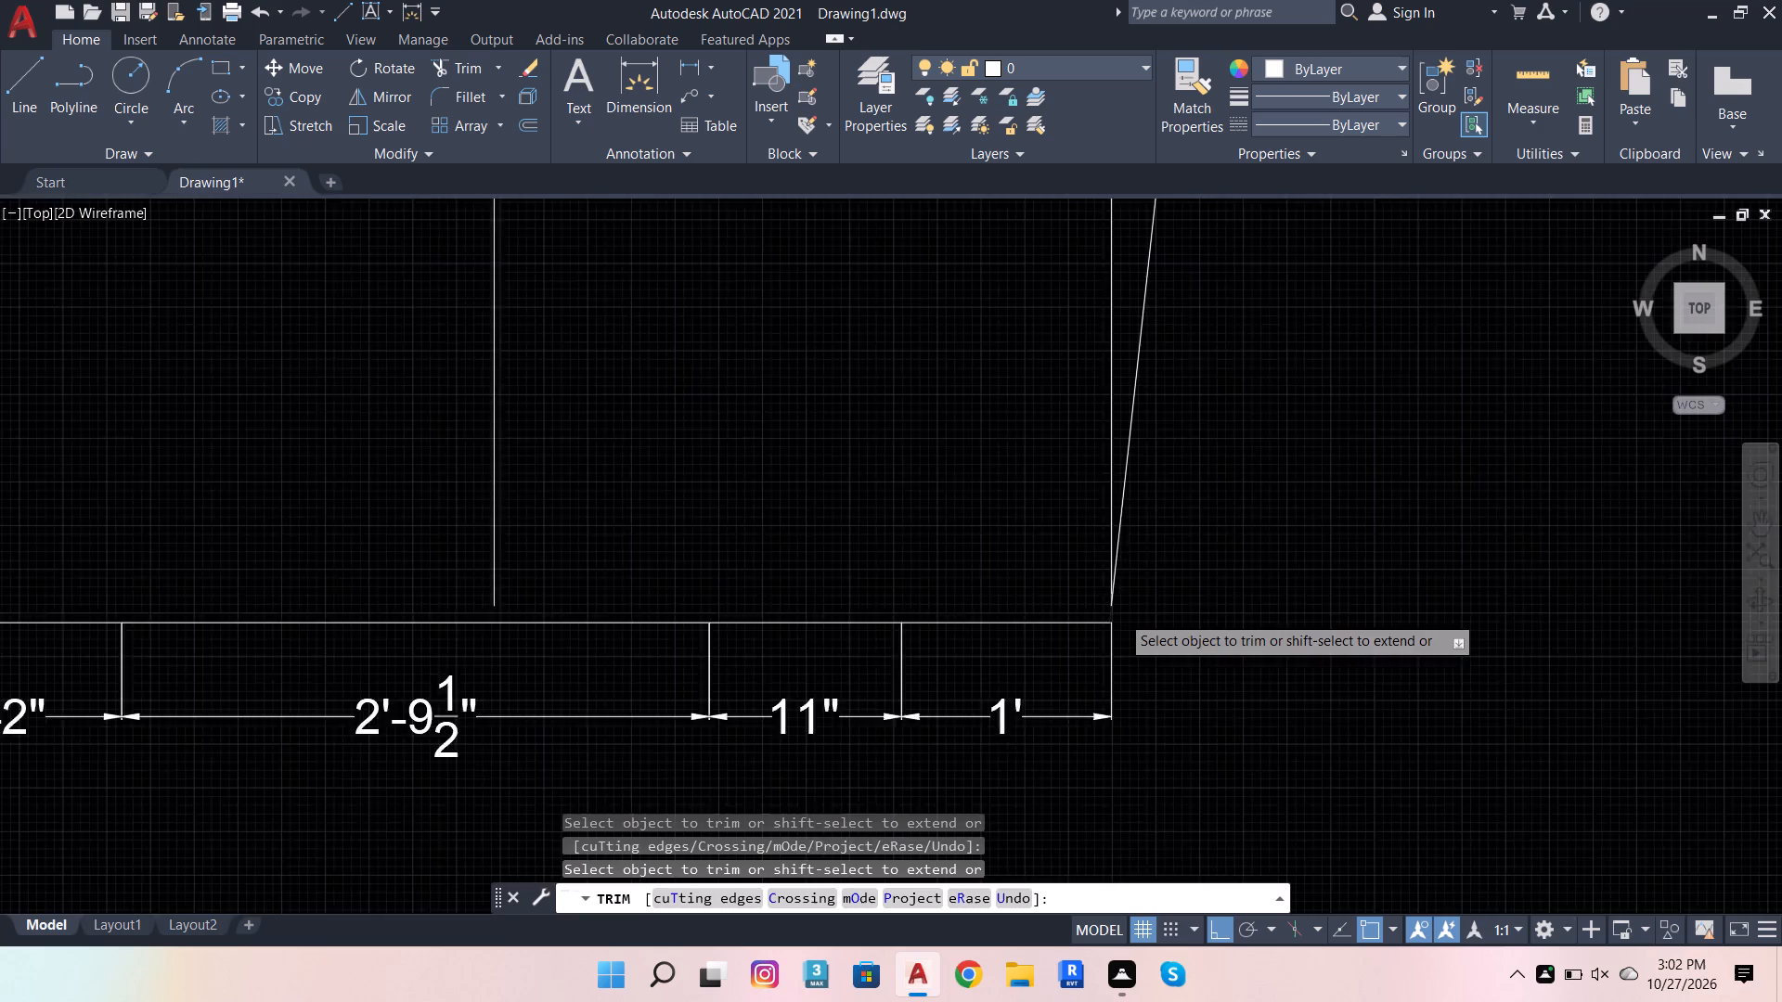
pyautogui.scroll(6, 1120, 614)
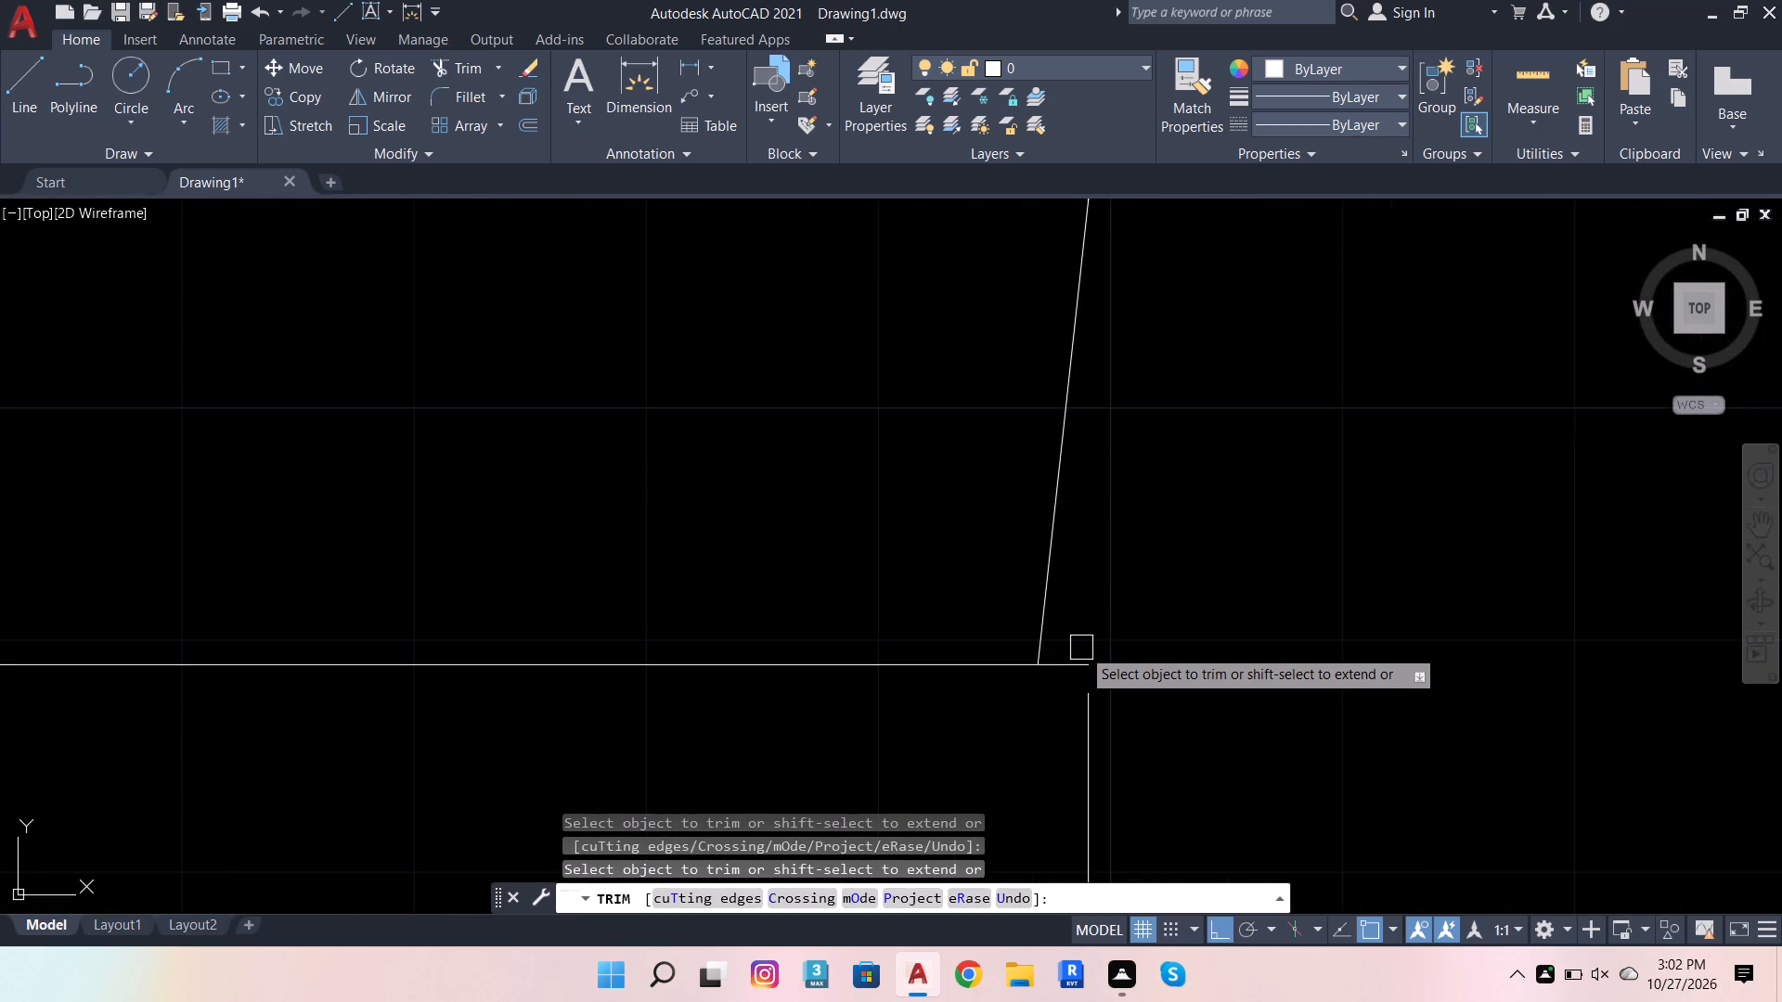
pyautogui.click(1054, 659)
pyautogui.scroll(-6, 1195, 624)
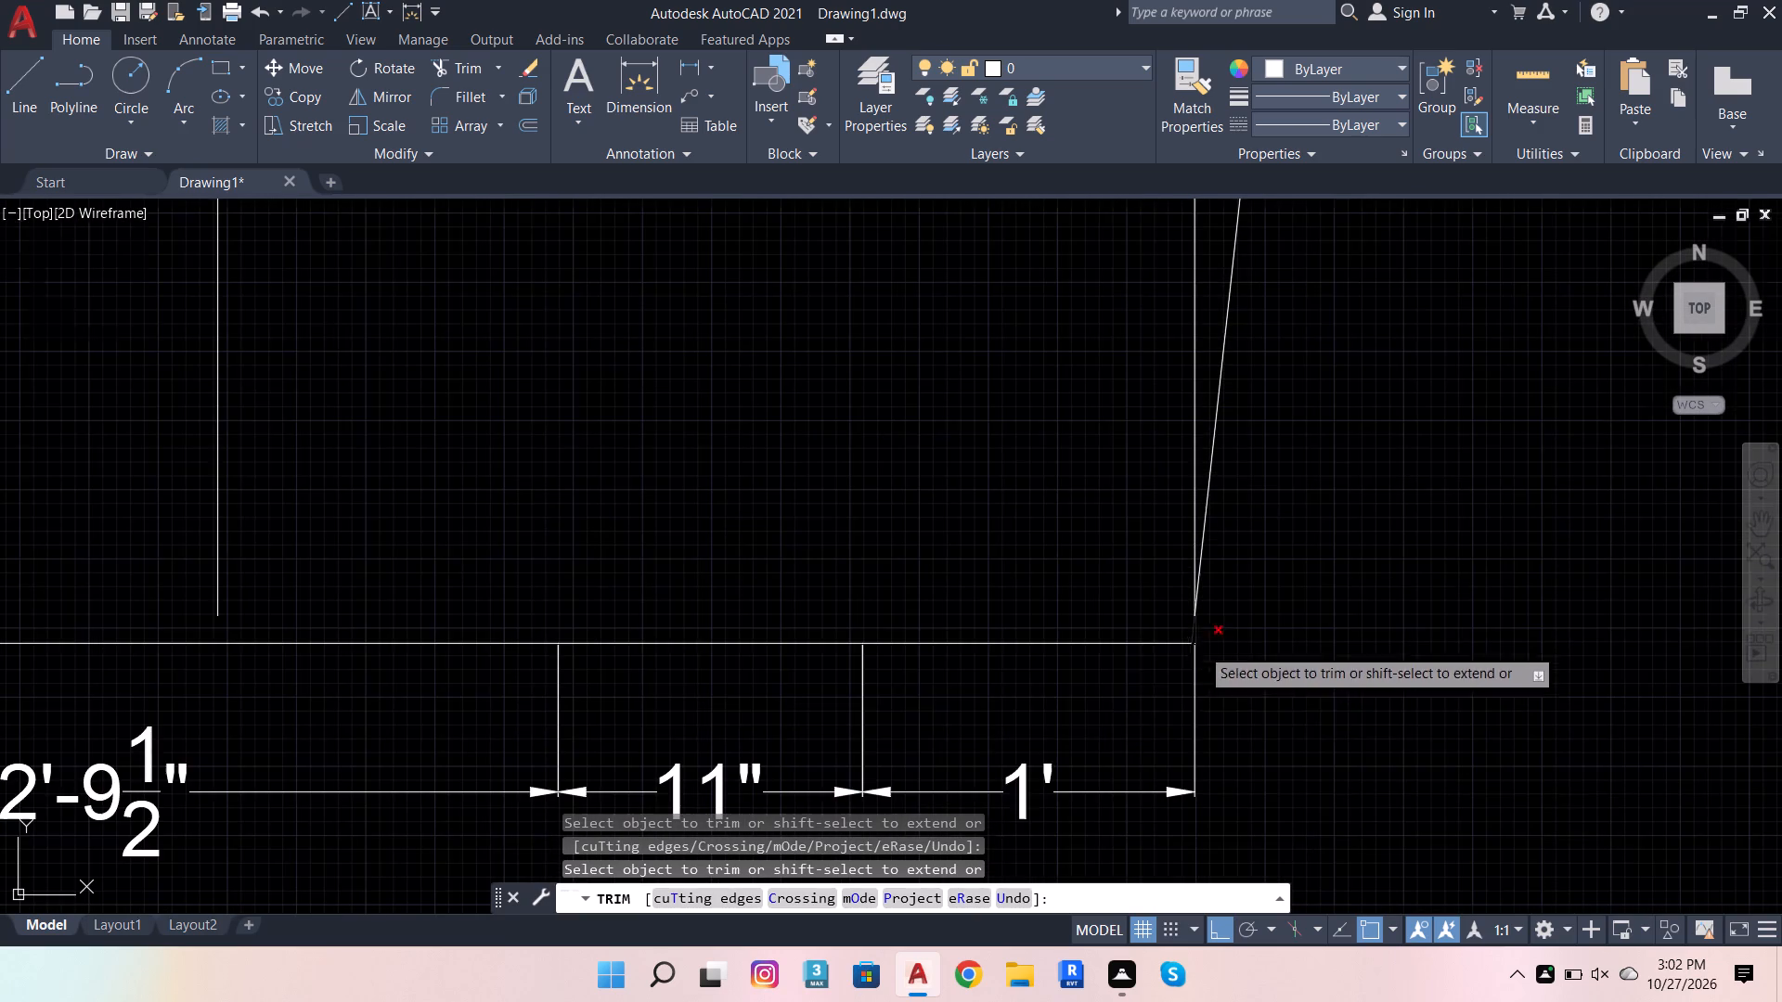
pyautogui.scroll(-3, 1260, 640)
pyautogui.scroll(4, 648, 622)
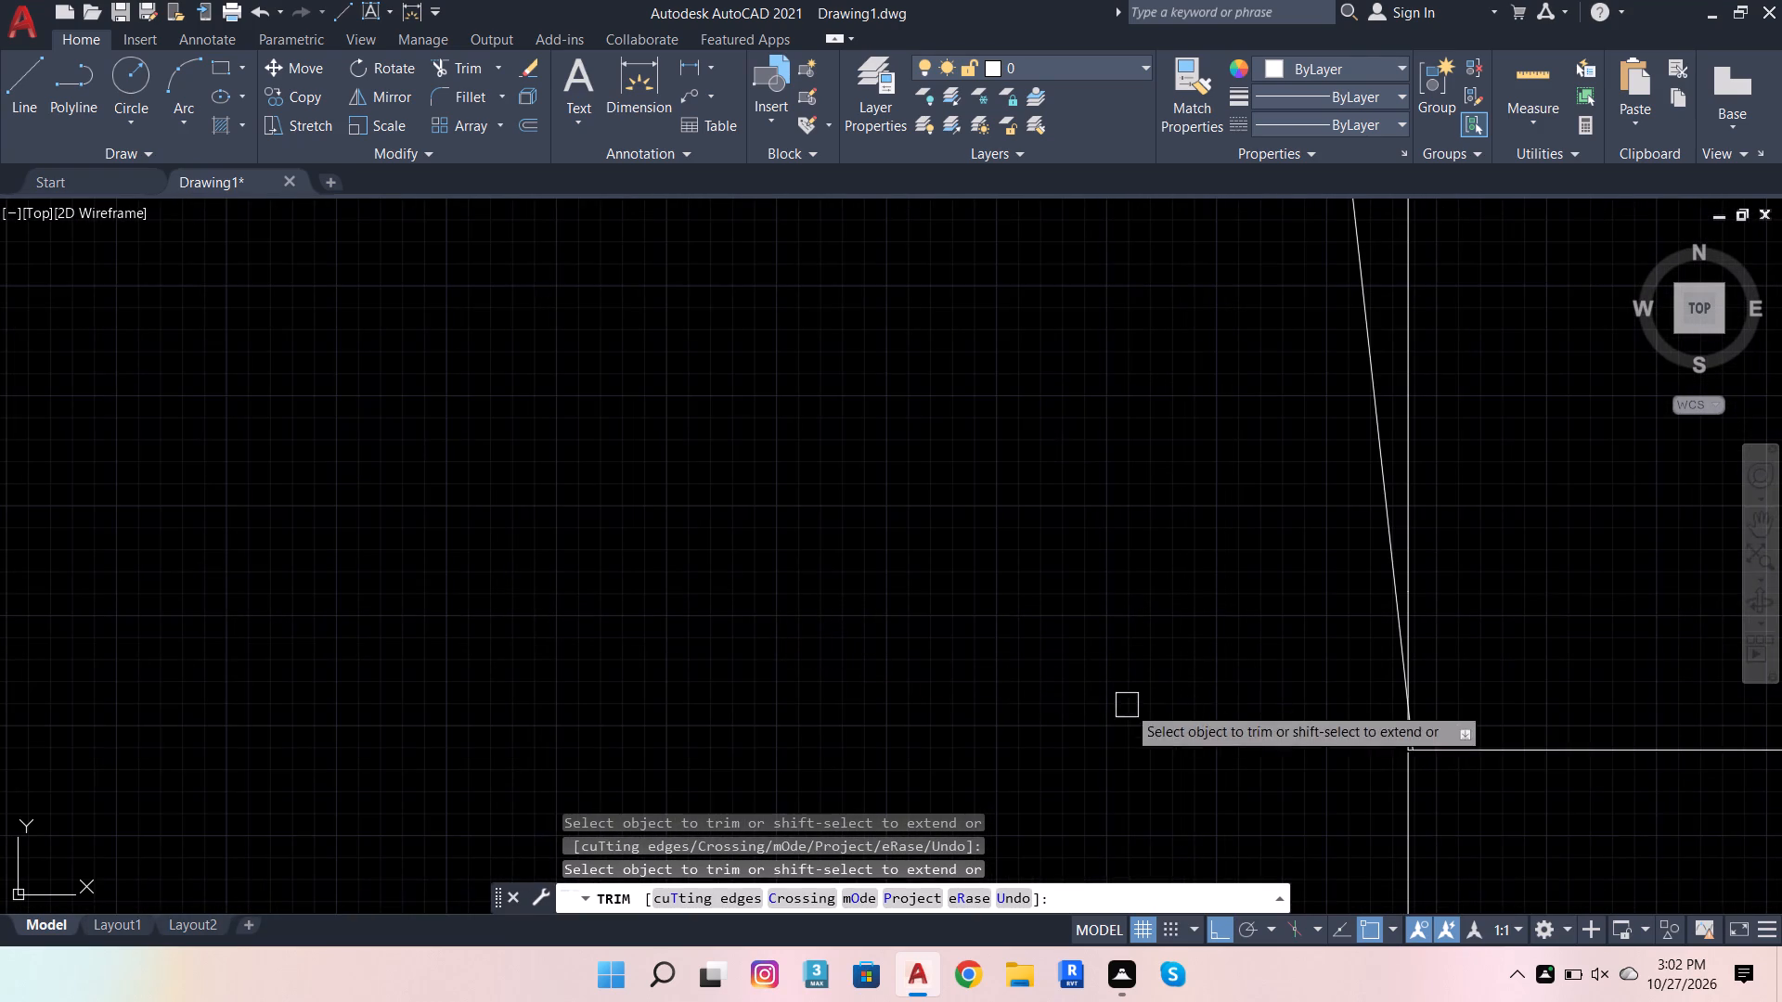
pyautogui.scroll(4, 1355, 762)
pyautogui.scroll(-2, 701, 717)
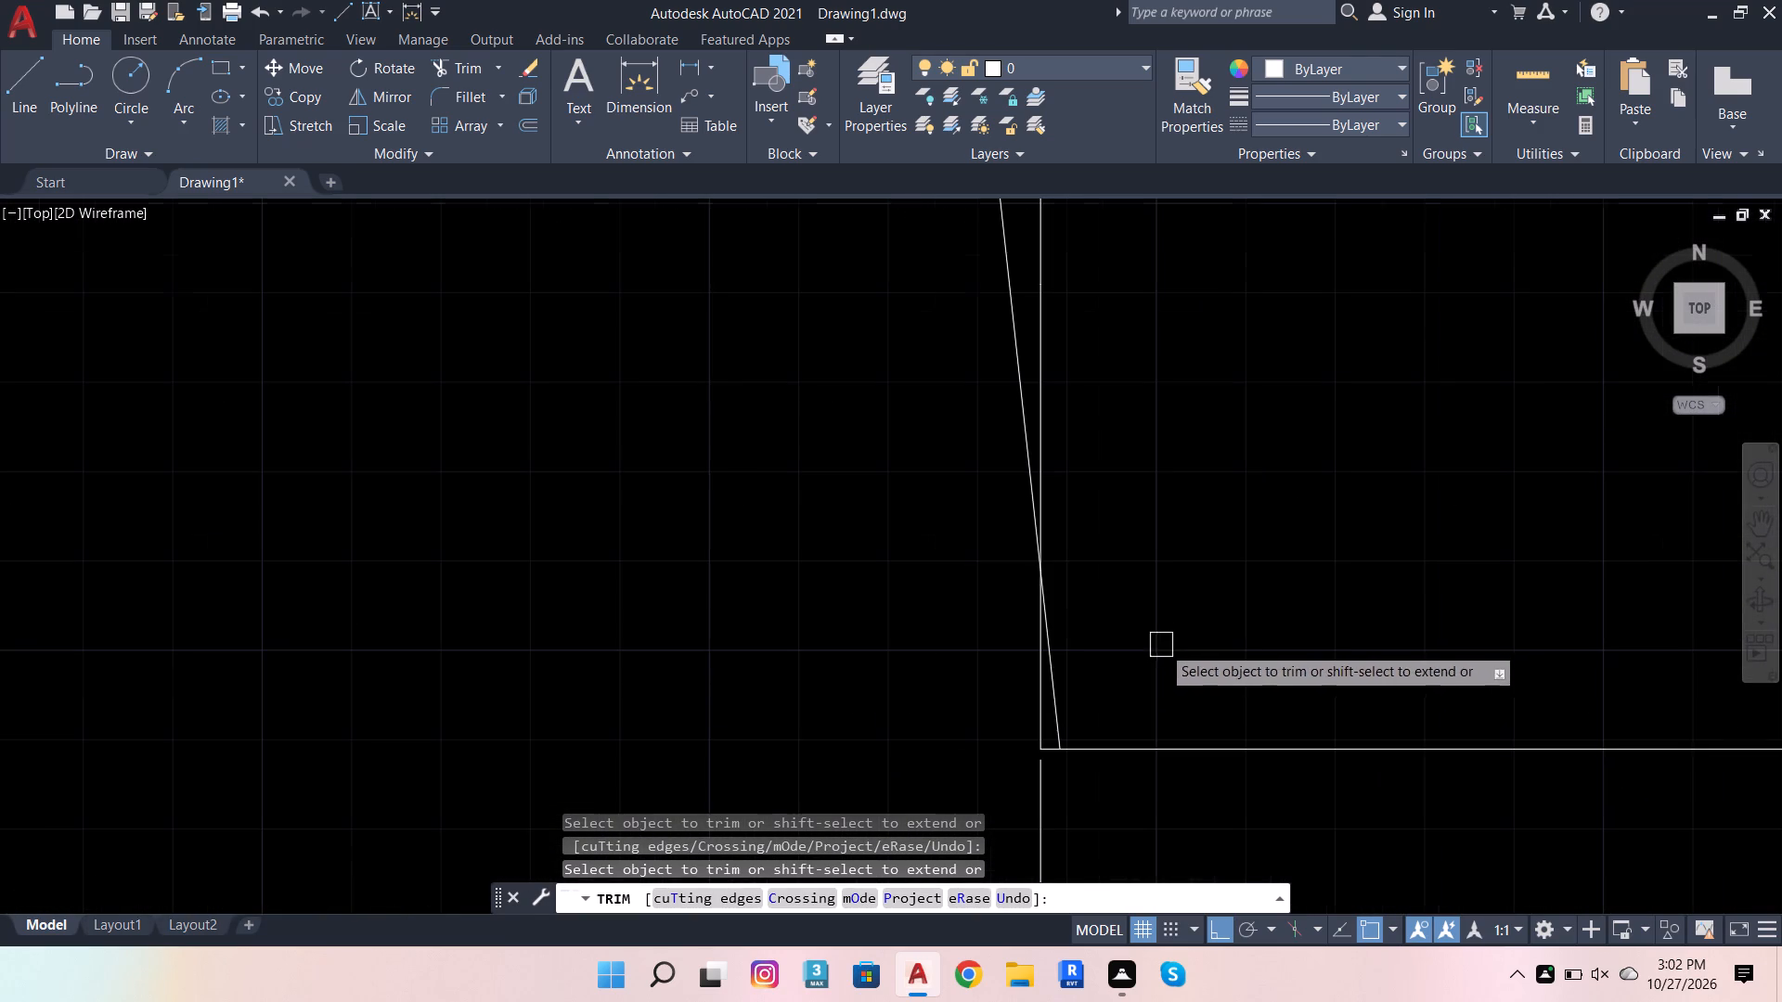
pyautogui.scroll(1, 1162, 643)
pyautogui.click(1031, 702)
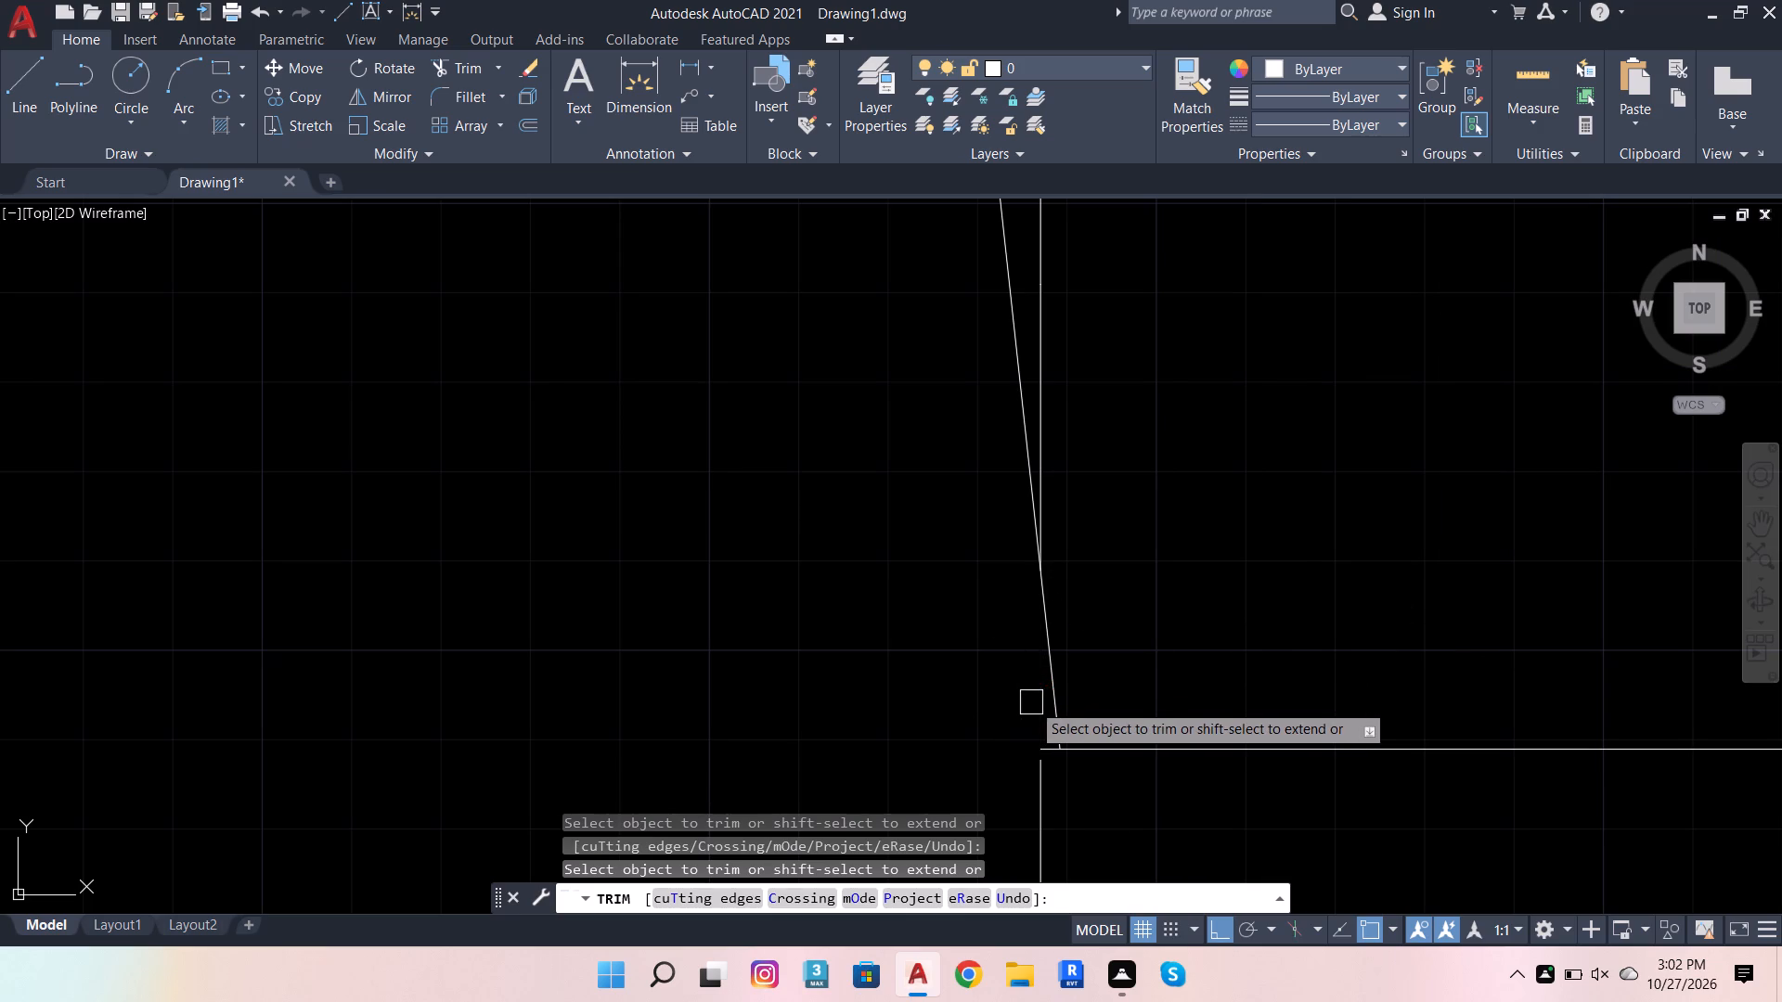
# Trim away the whole centre vertical line, both above and below the top line.
pyautogui.scroll(-7, 629, 695)
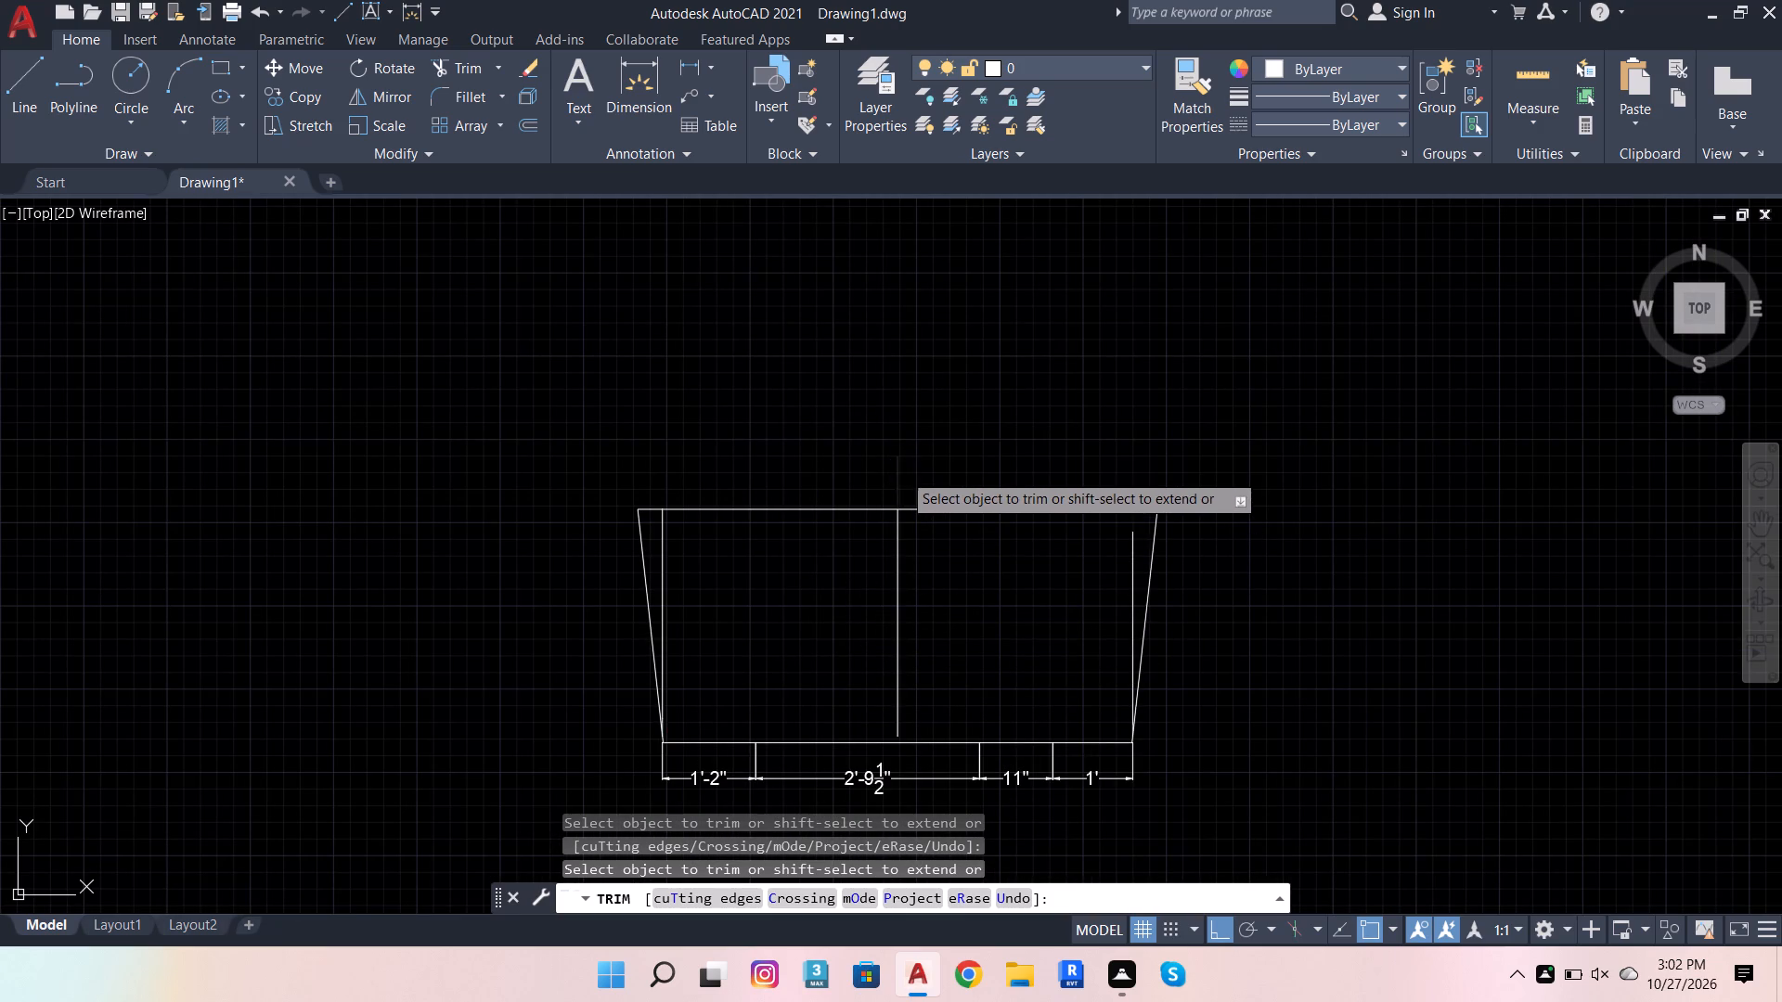
pyautogui.click(902, 472)
pyautogui.click(880, 638)
pyautogui.click(930, 621)
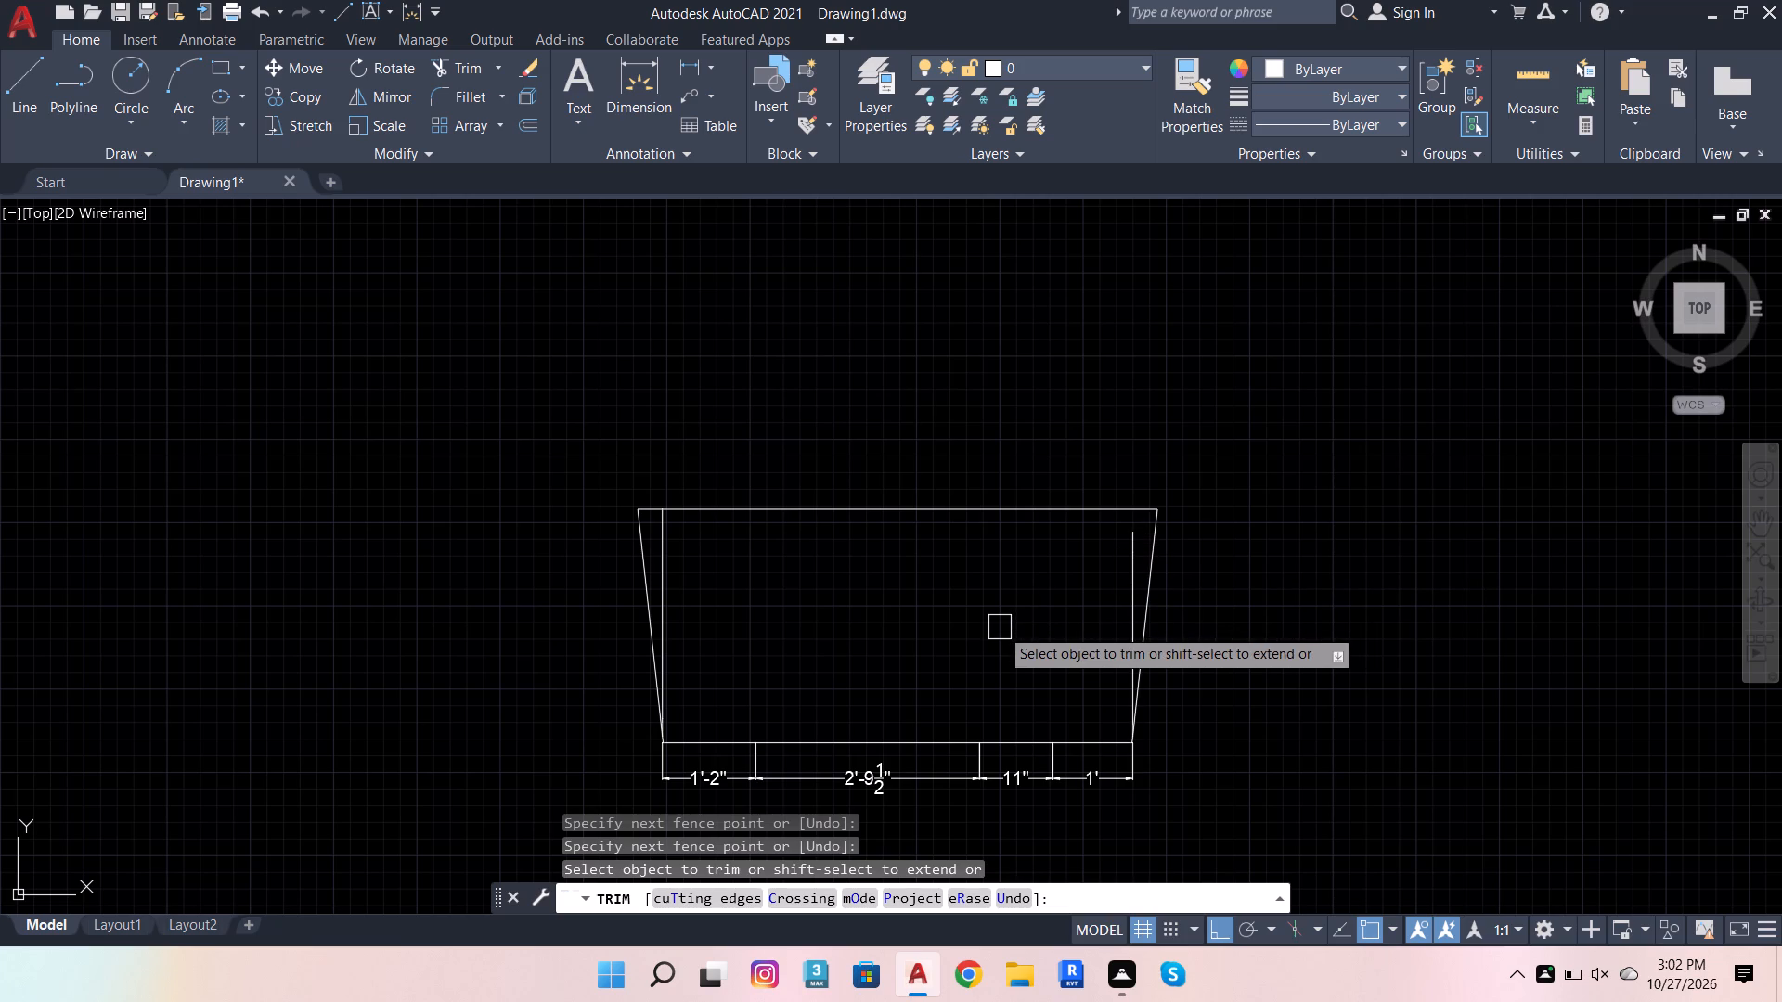
pyautogui.scroll(1, 1128, 608)
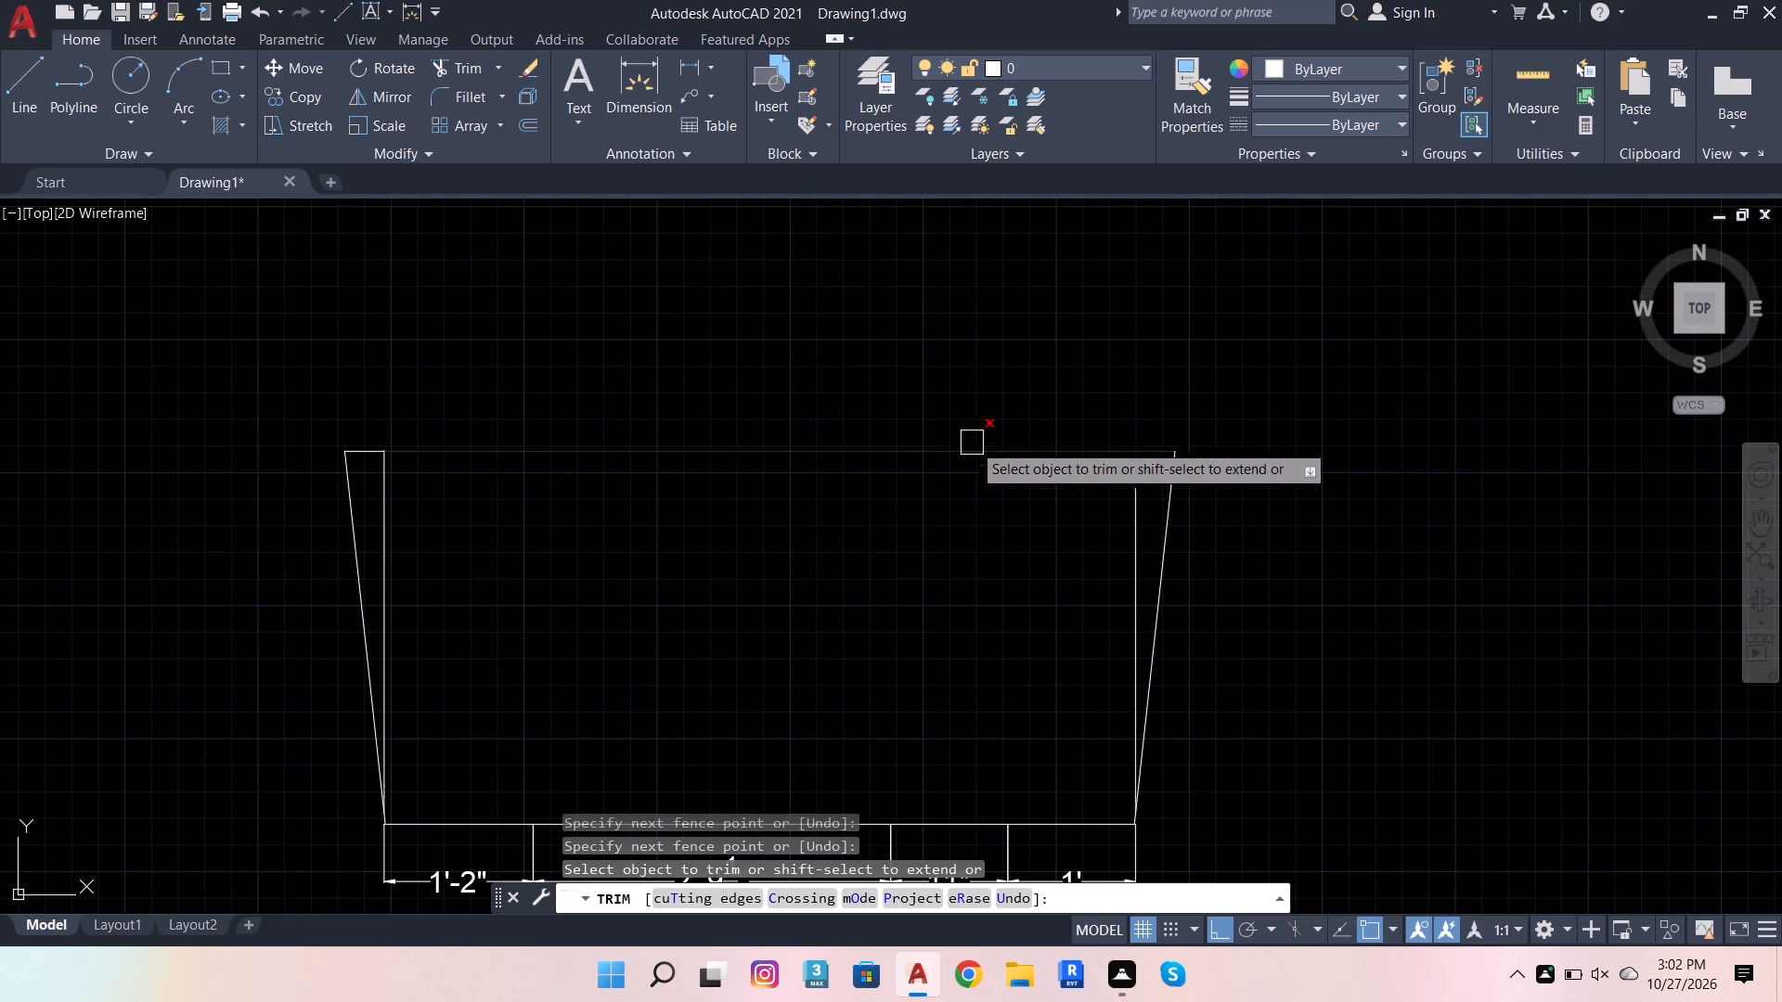
pyautogui.press('Escape')
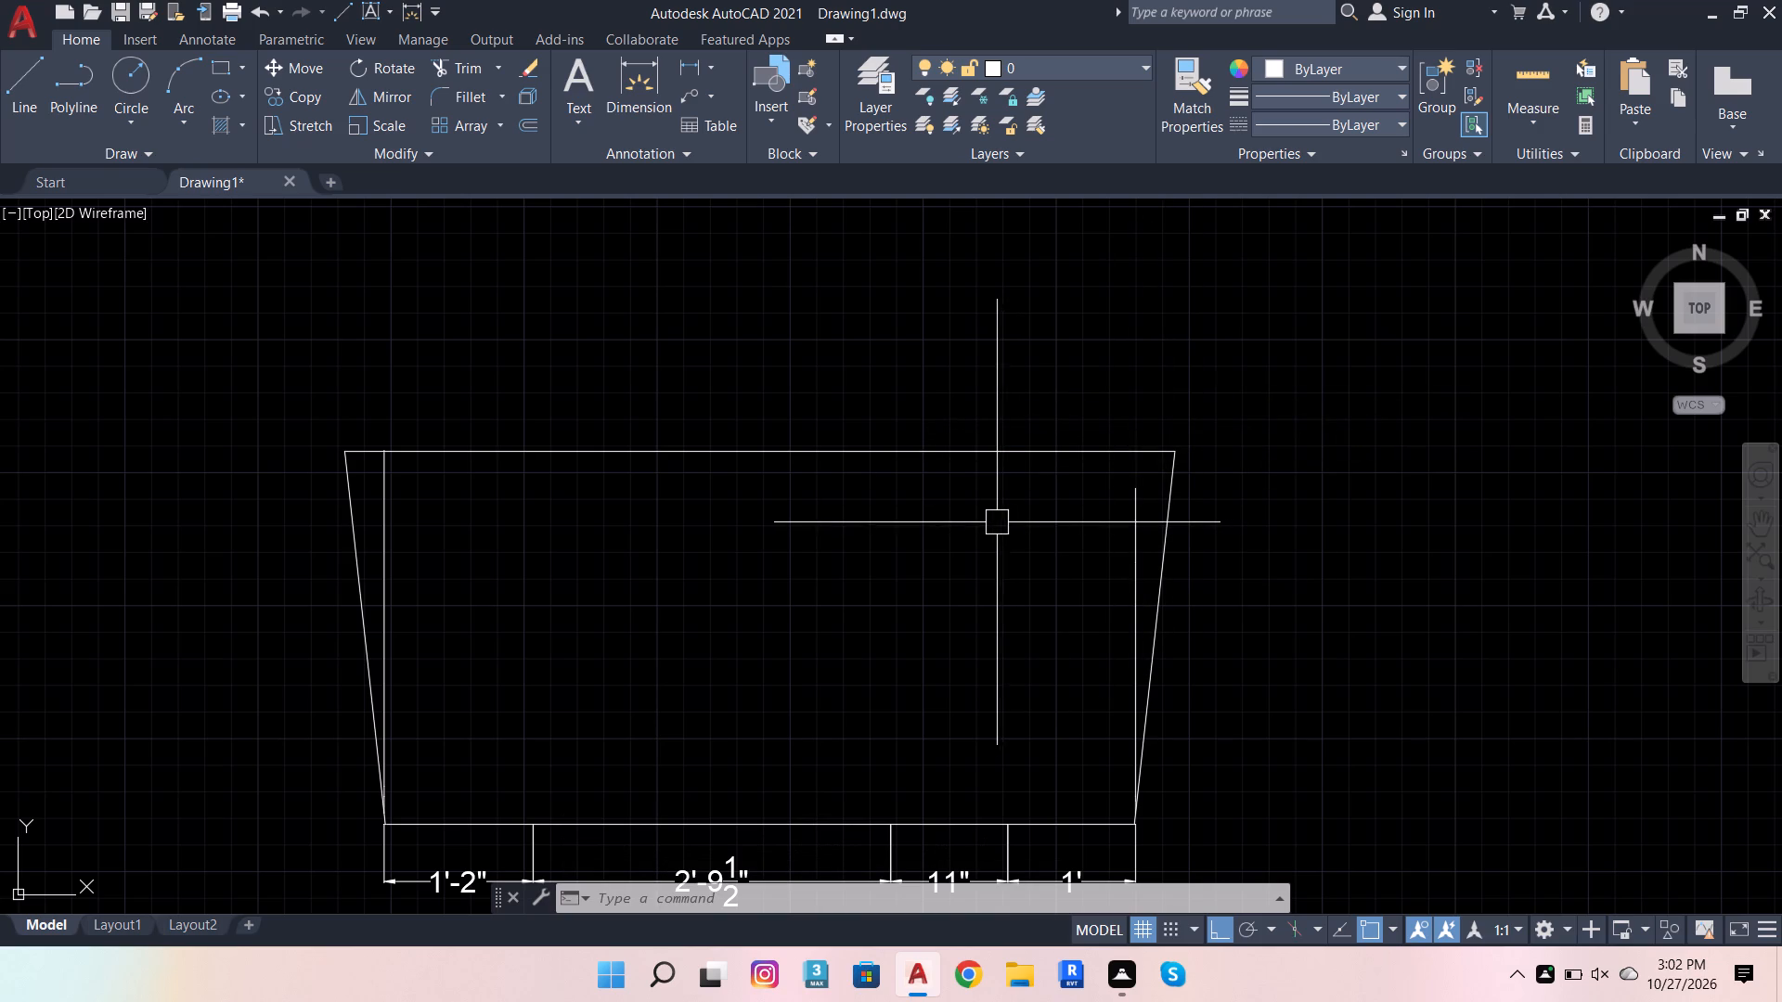
# Select the left slanted side line of the elevation.
pyautogui.click(345, 509)
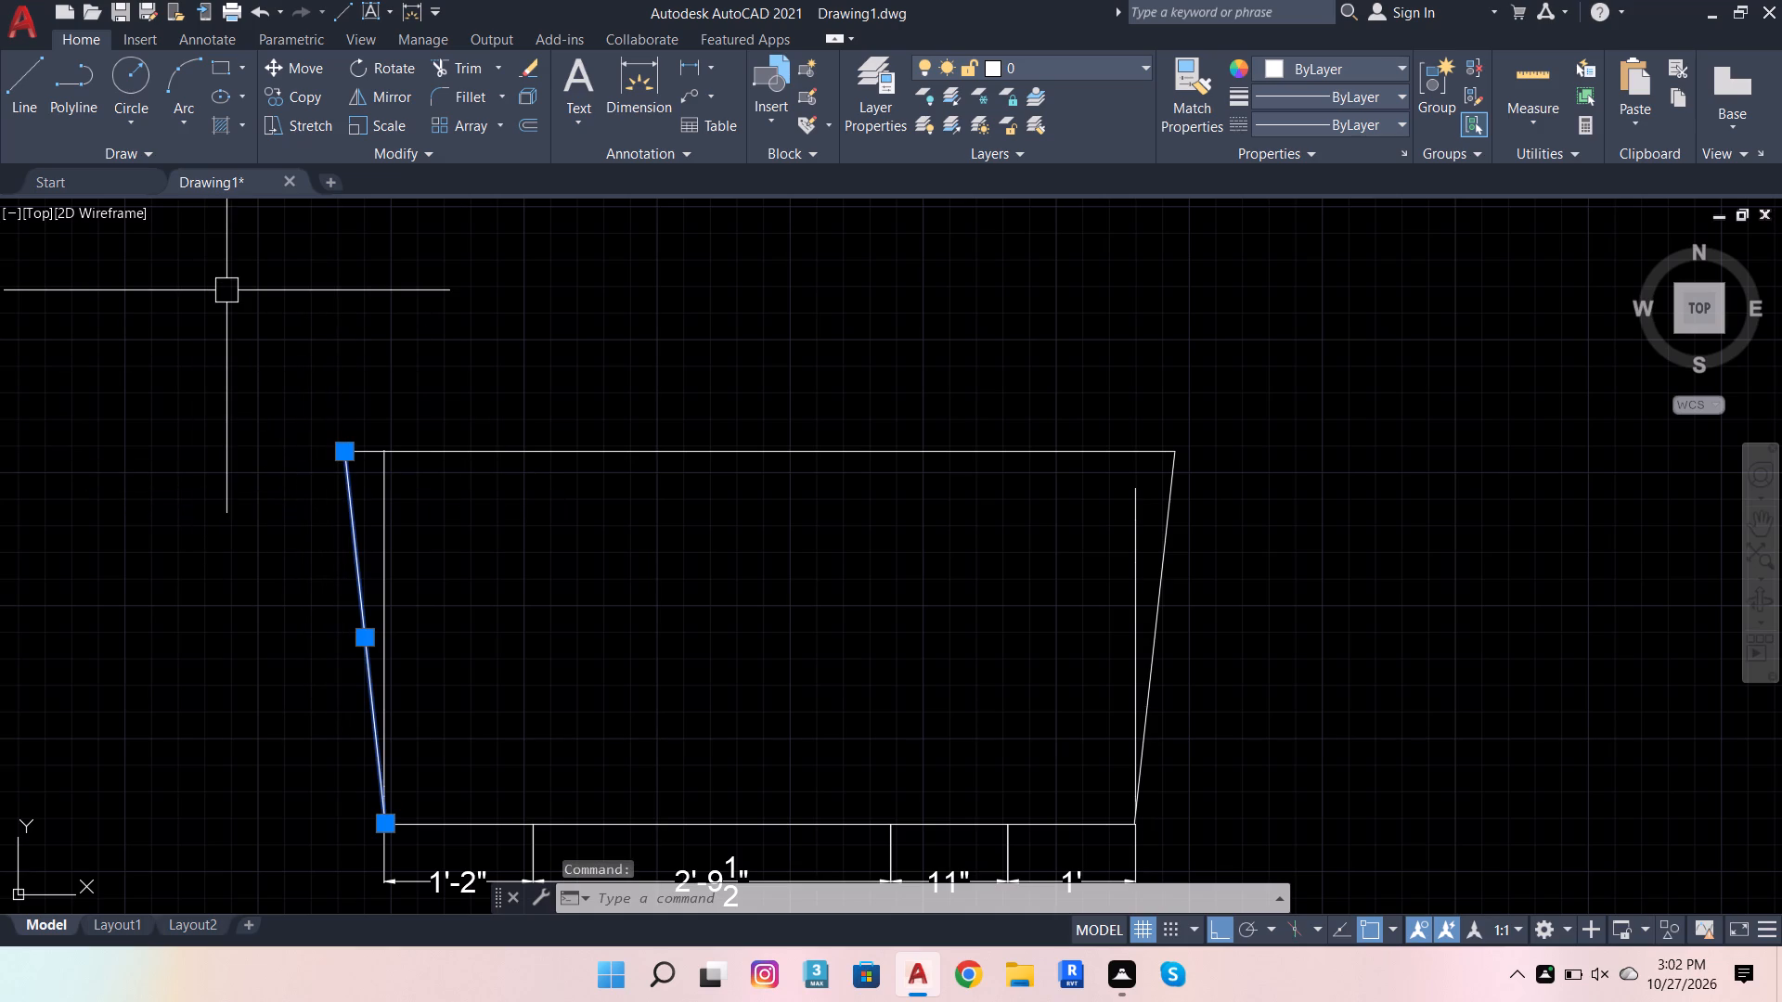
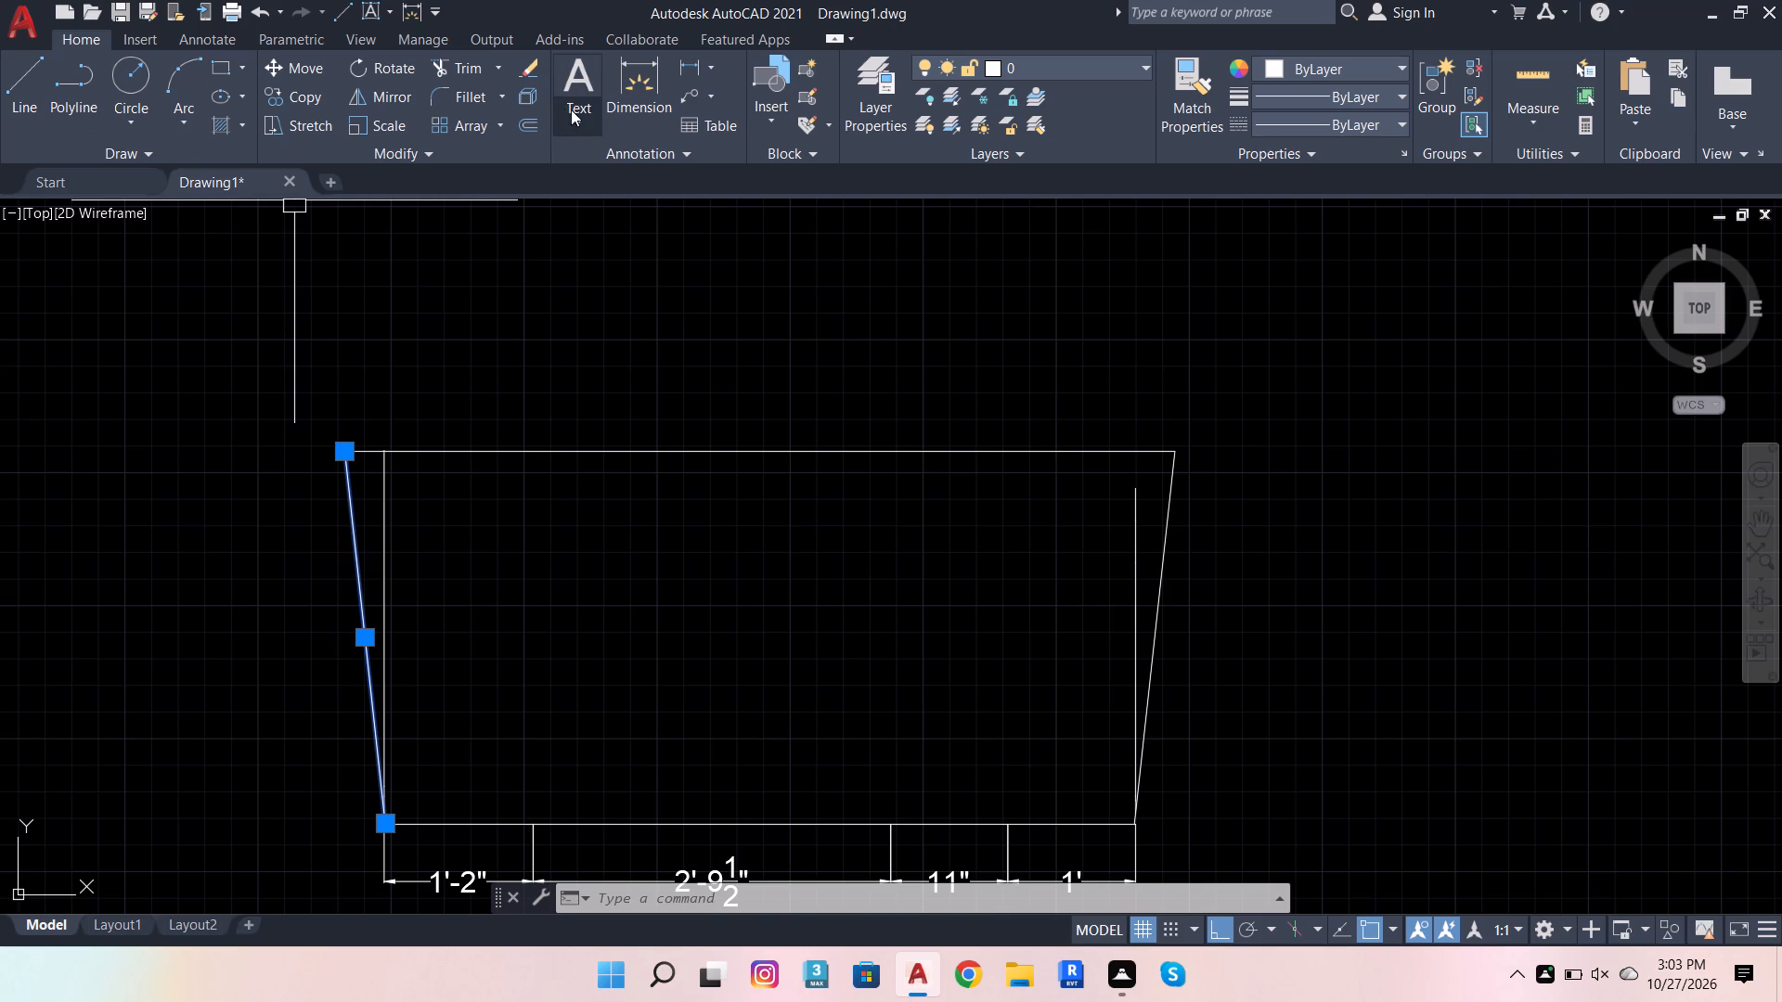
# Offset the selected left slanted side line 1'11" inward, toward the inside of the elevation.
pyautogui.click(530, 124)
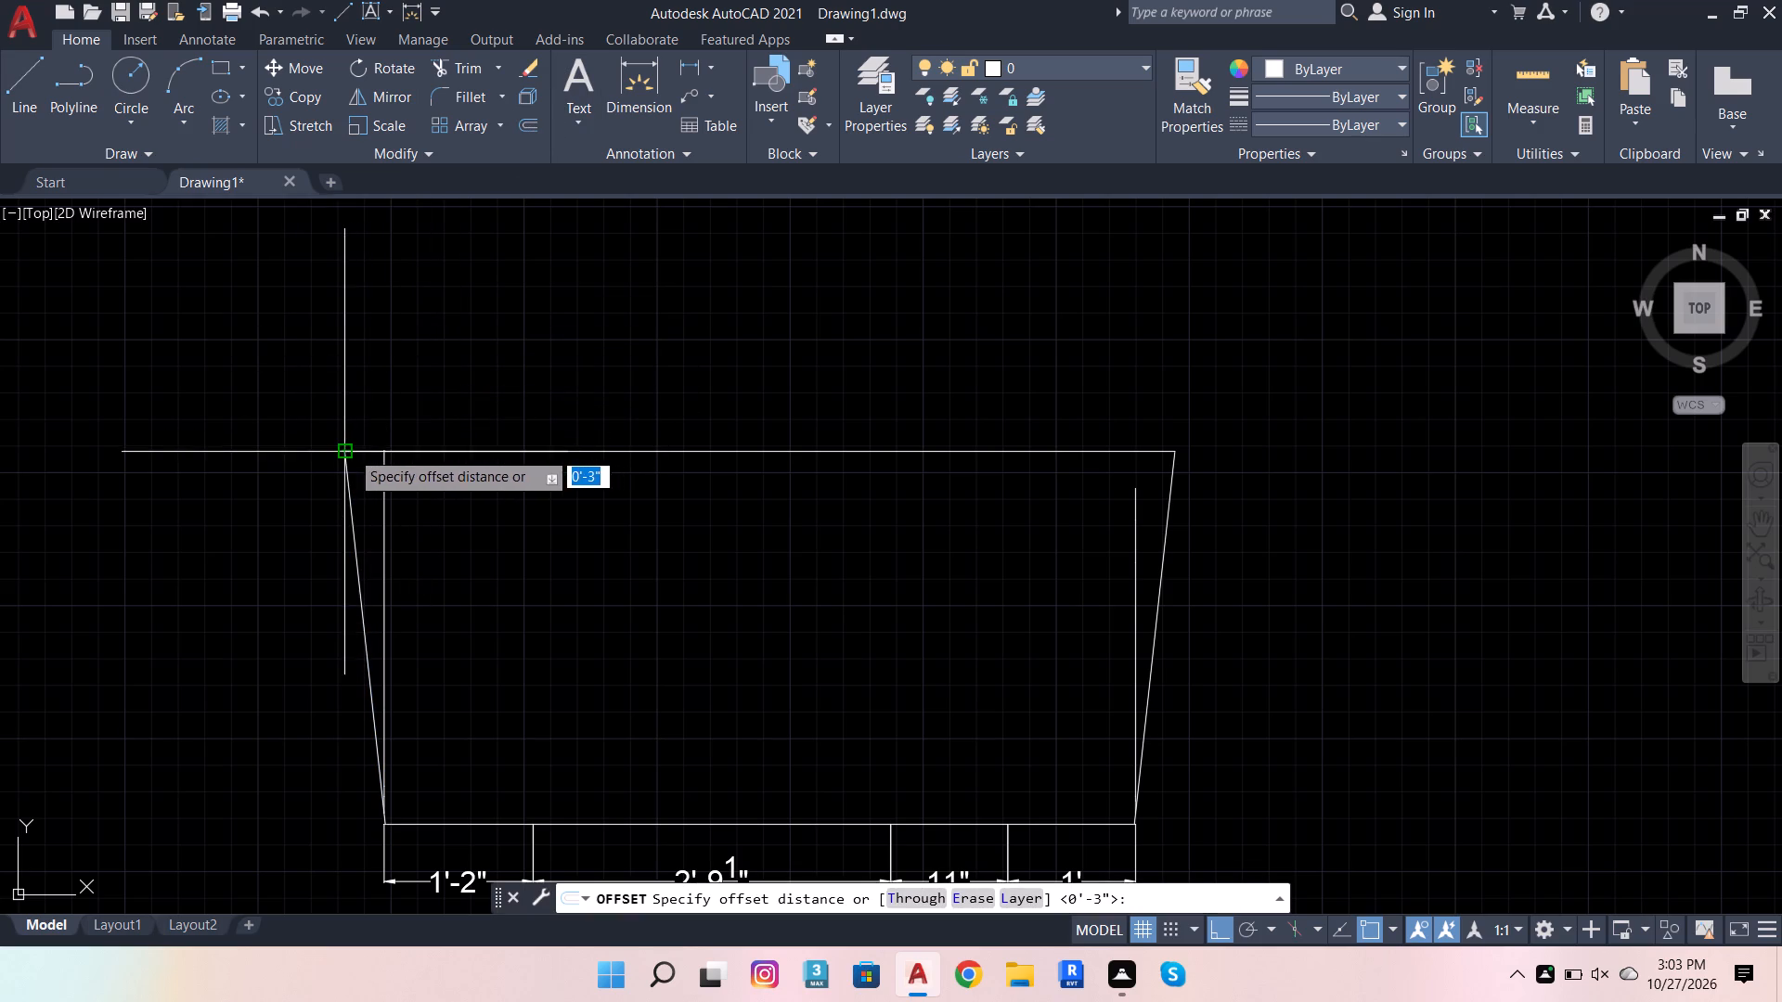
pyautogui.click(350, 450)
pyautogui.write("1'")
pyautogui.write('11')
pyautogui.press('Return')
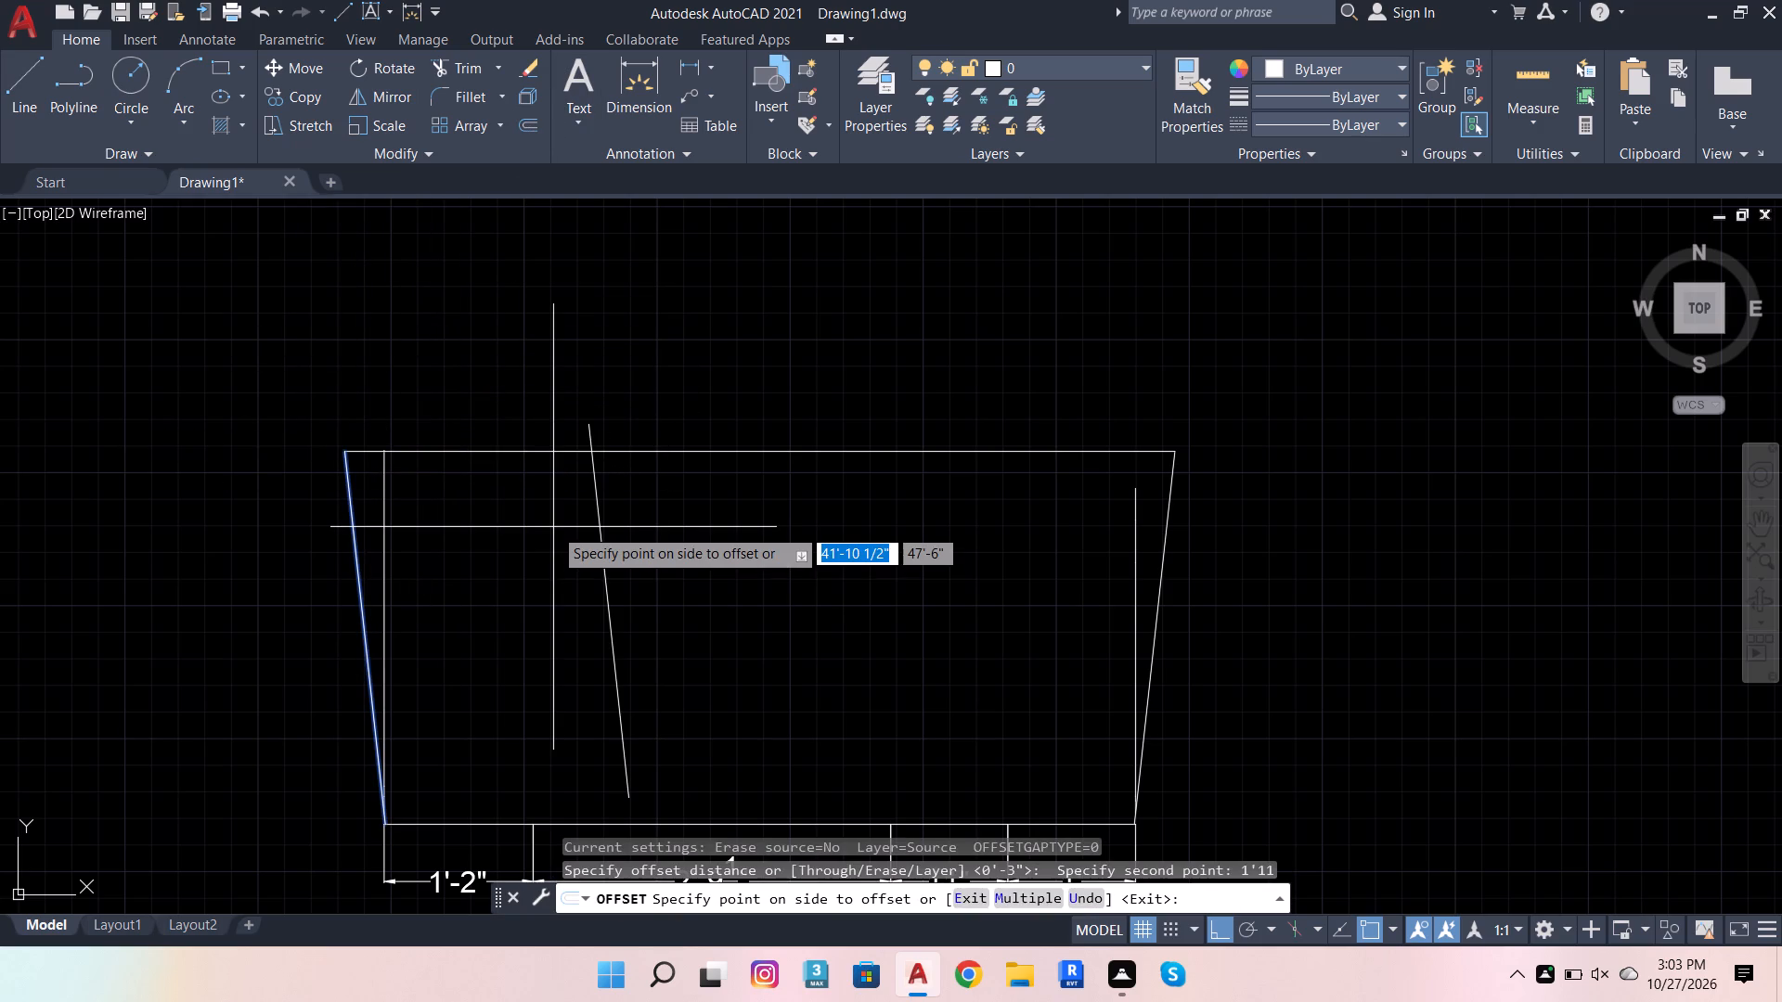
pyautogui.click(553, 527)
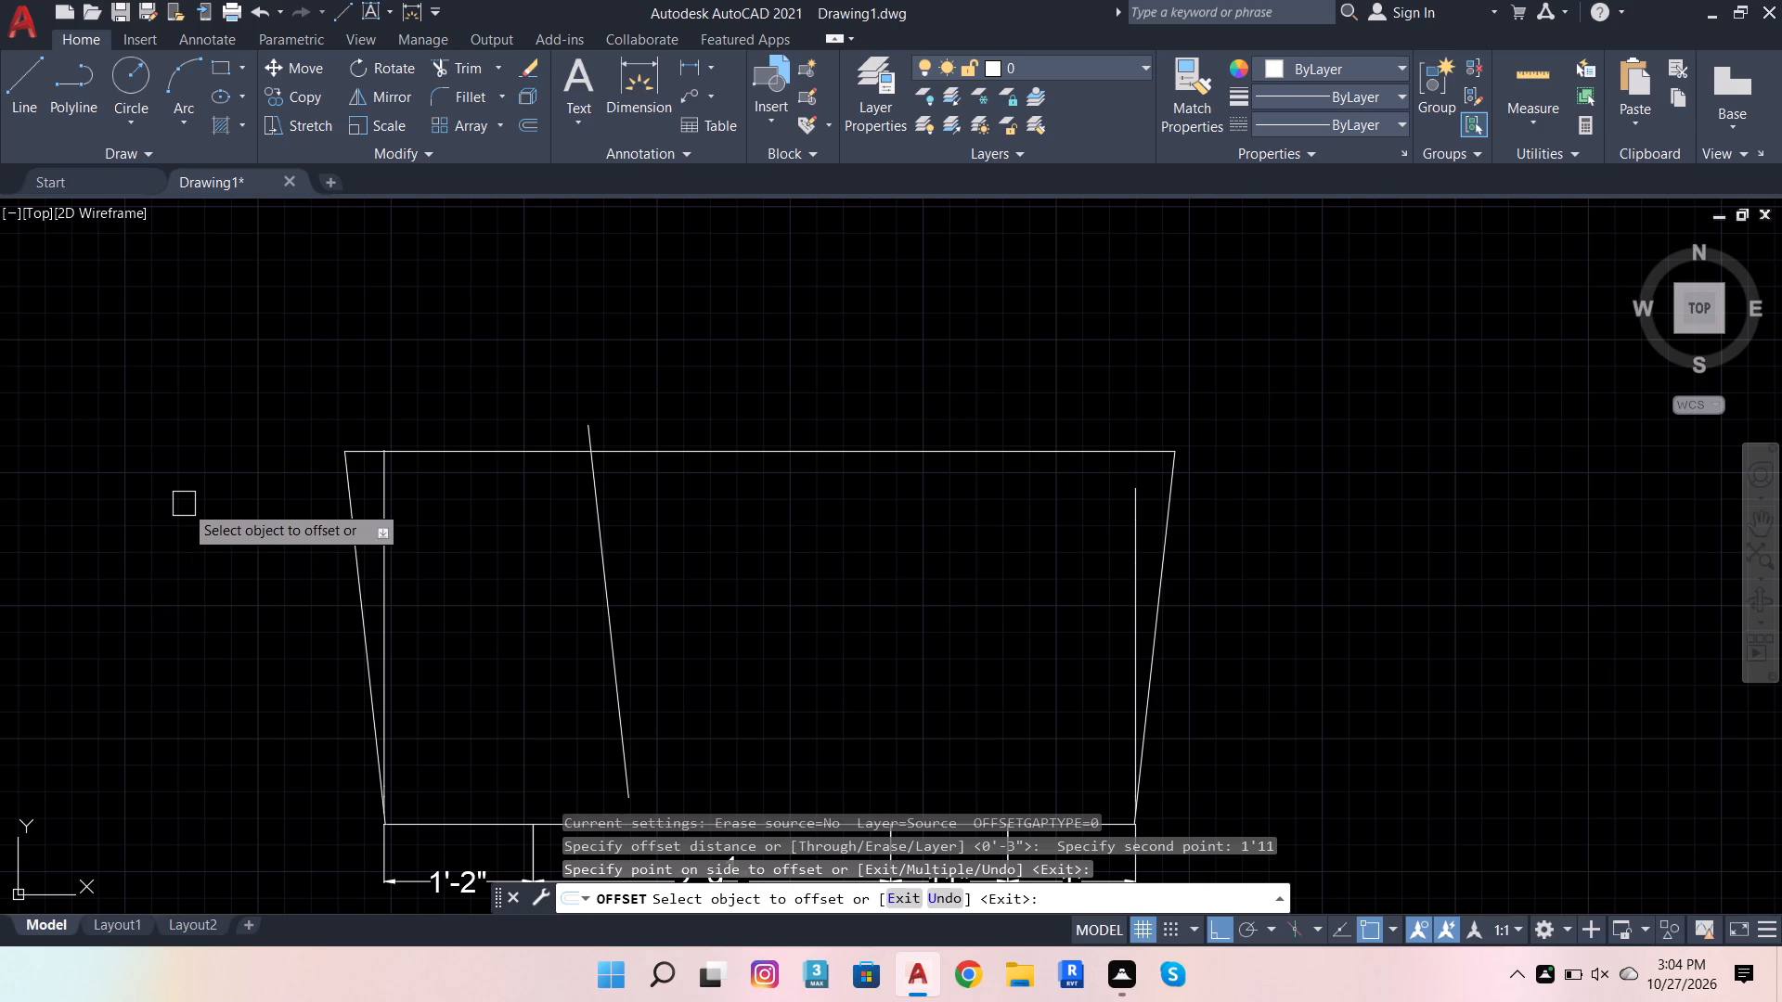
# Draw two horizontal lines about 3" apart from the right vertical's upper end leftward, past the offset slanted line.
pyautogui.click(17, 80)
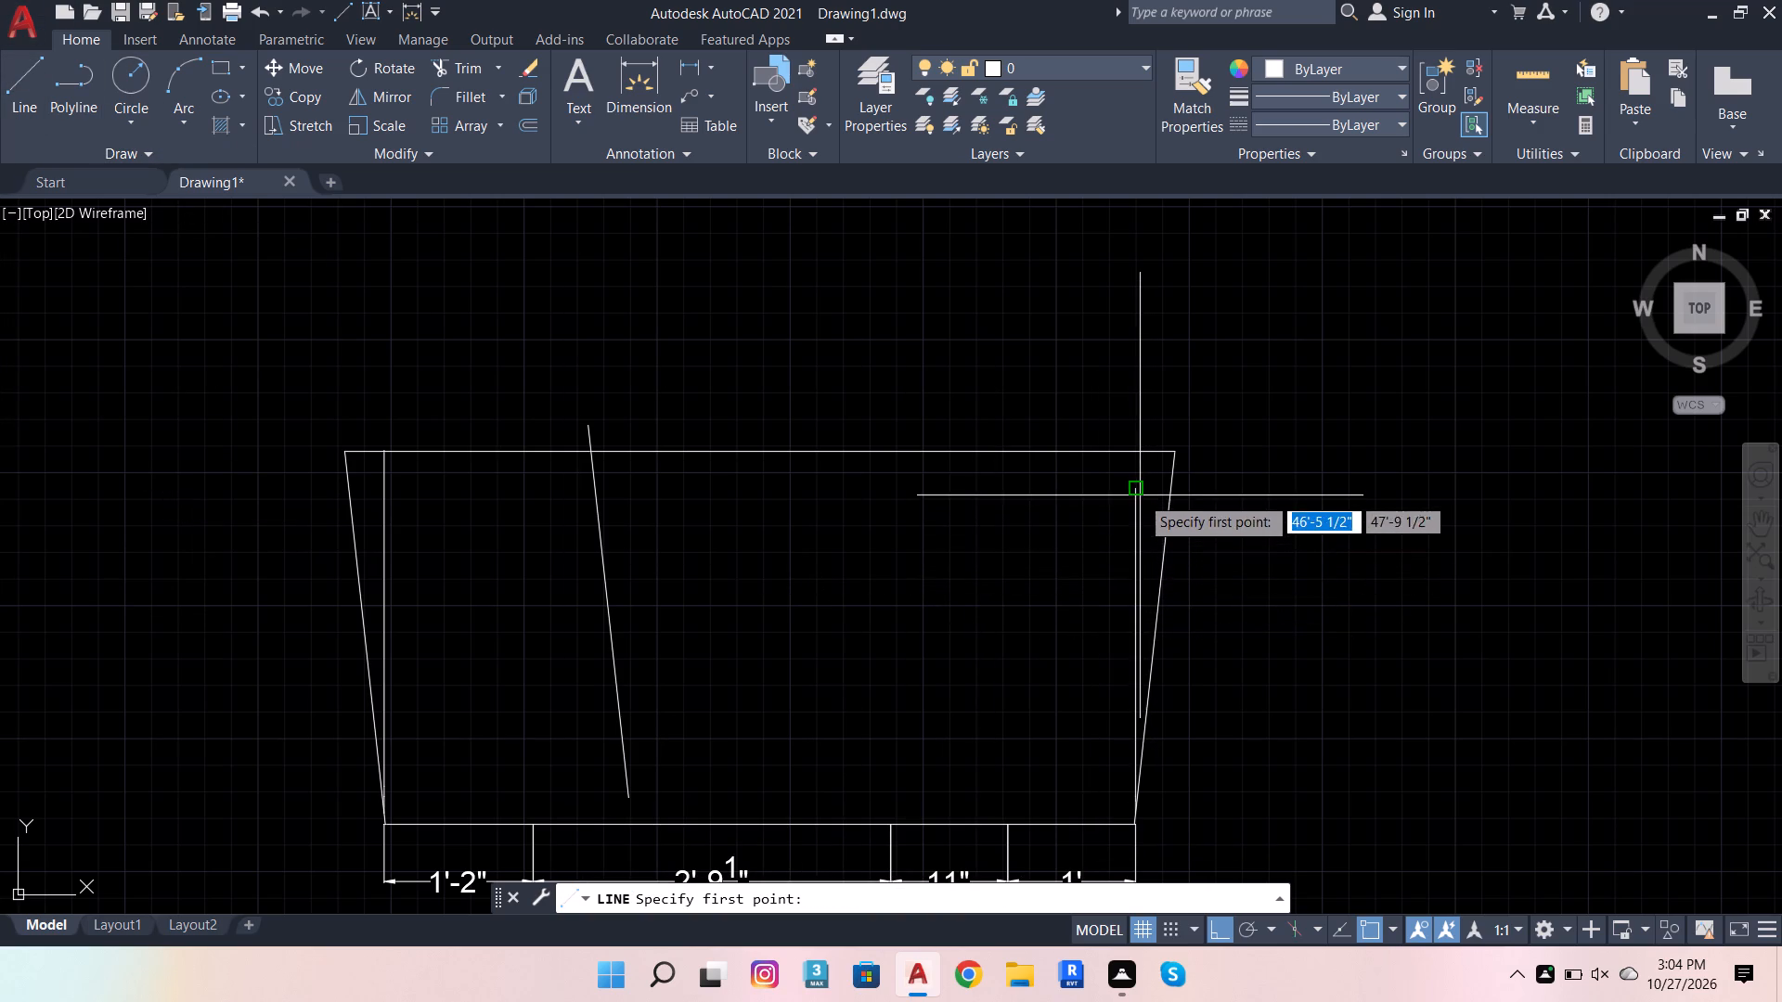
pyautogui.click(1140, 495)
pyautogui.click(556, 518)
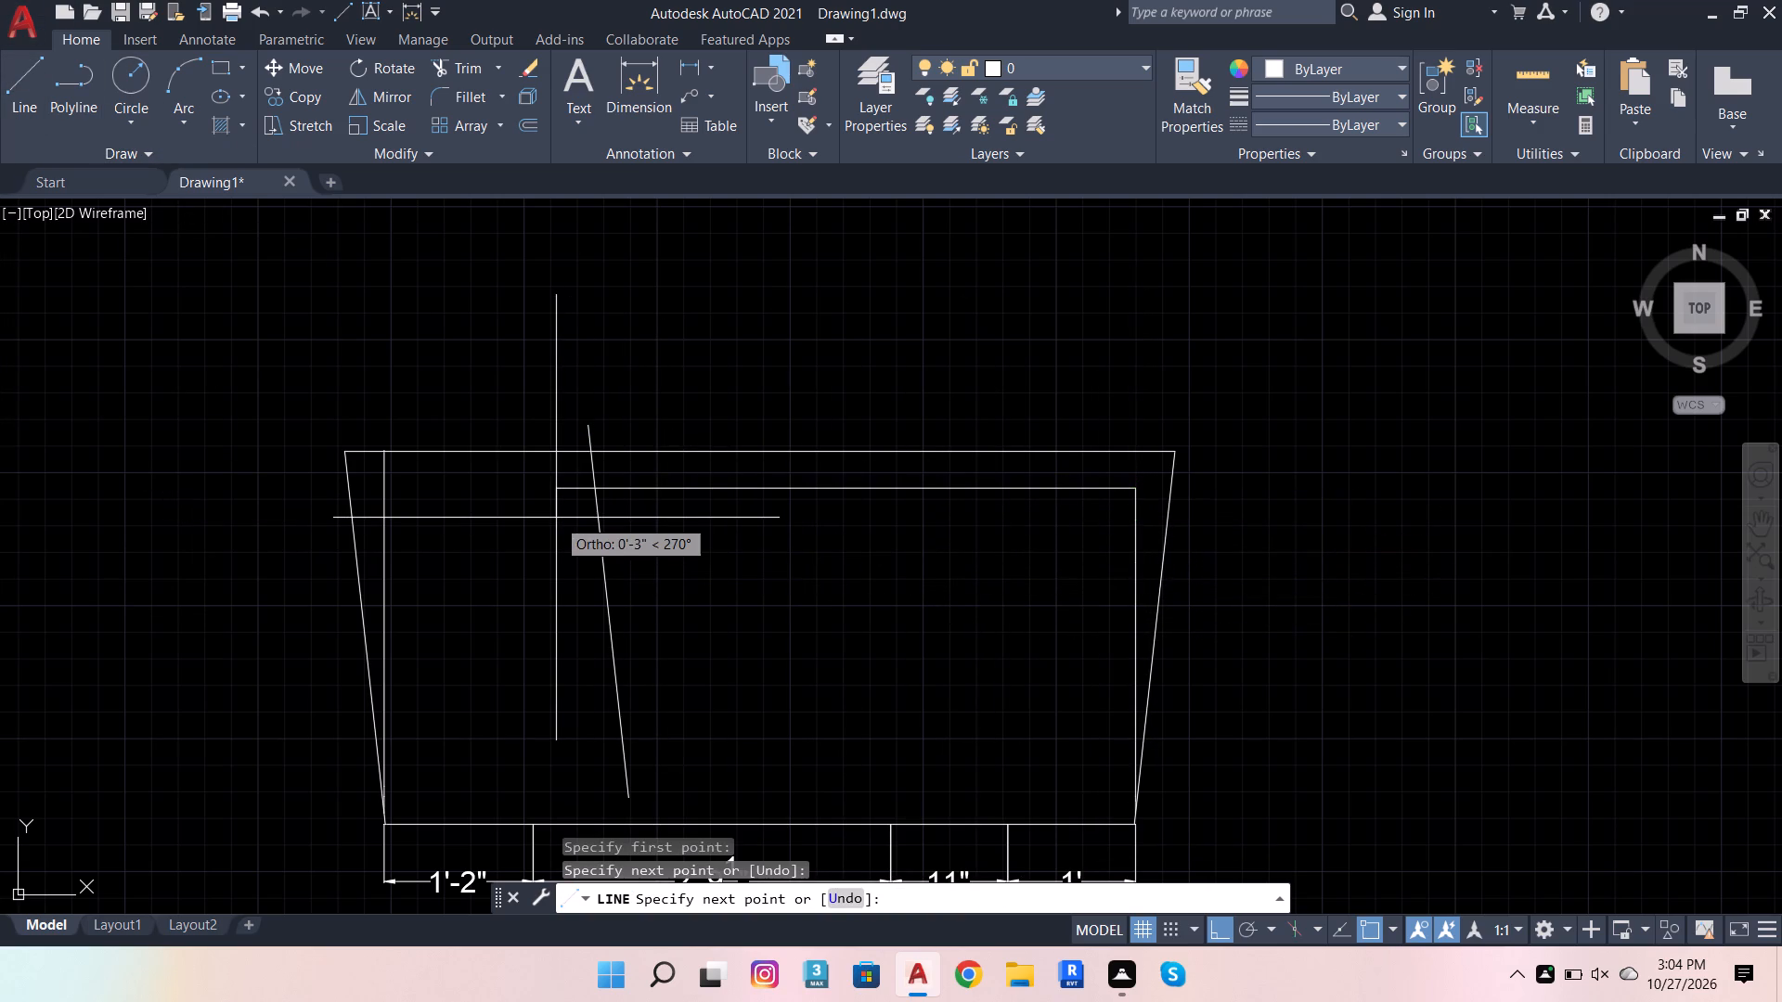
pyautogui.press('space')
pyautogui.press('space')
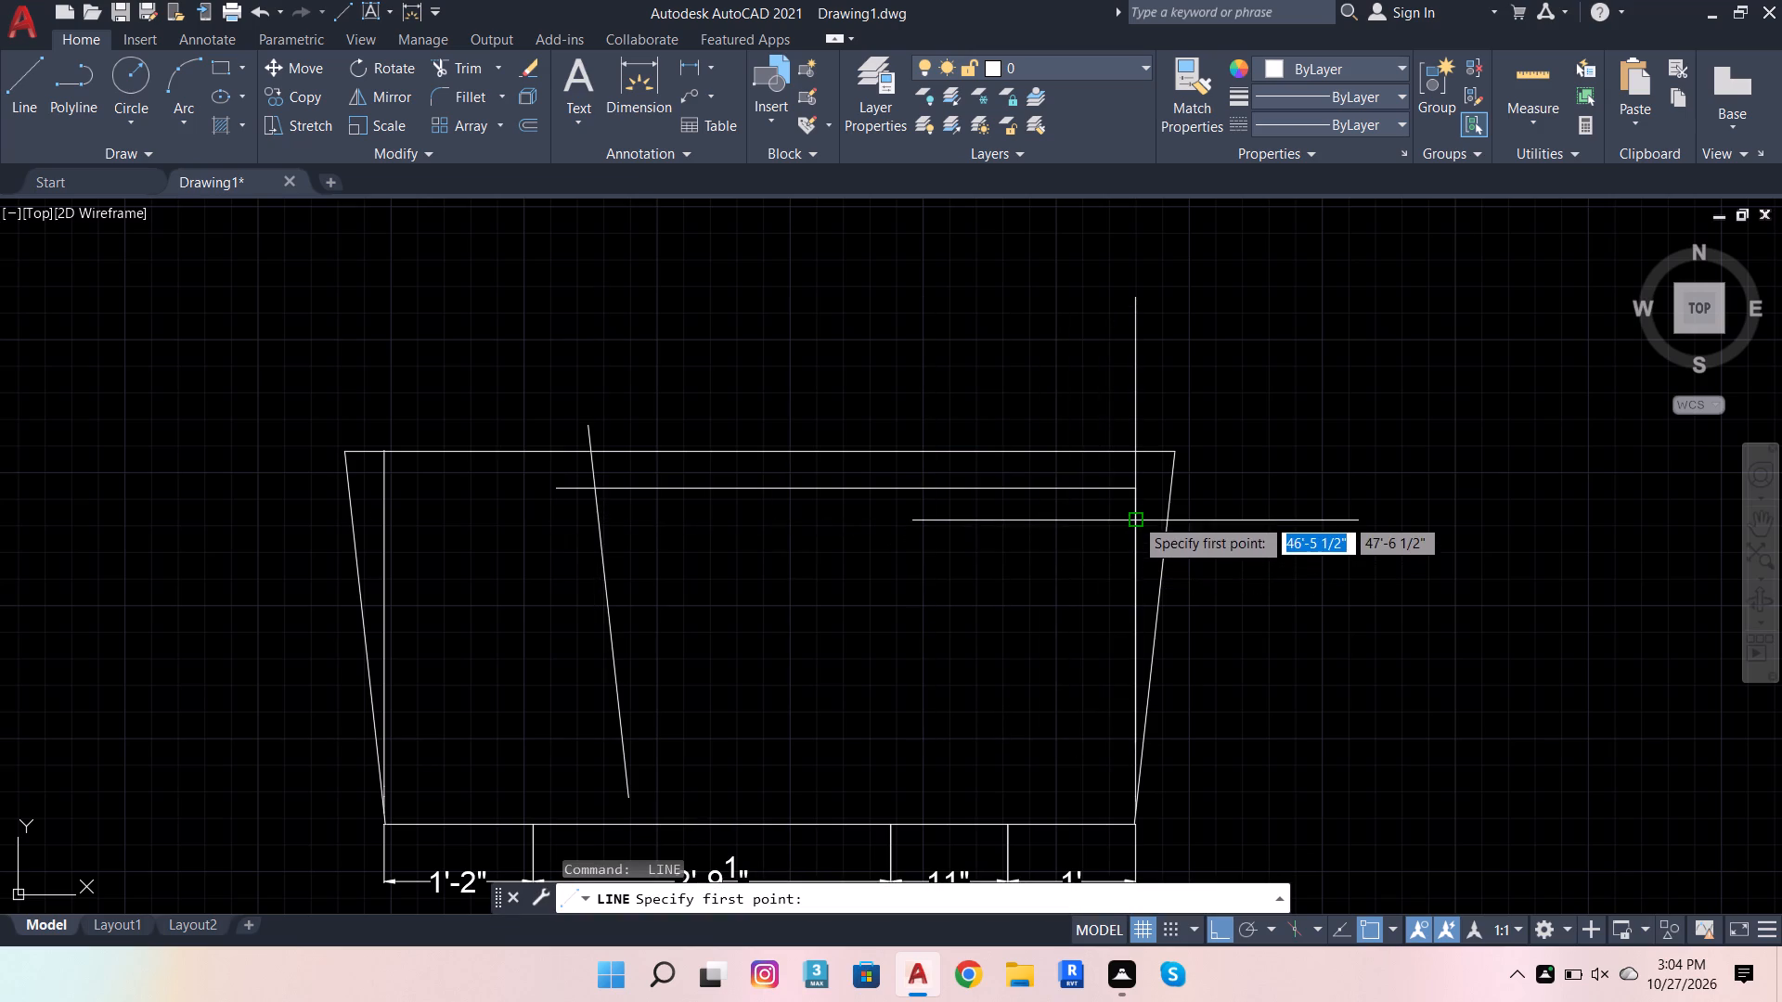
pyautogui.click(1134, 514)
pyautogui.click(560, 569)
pyautogui.press('space')
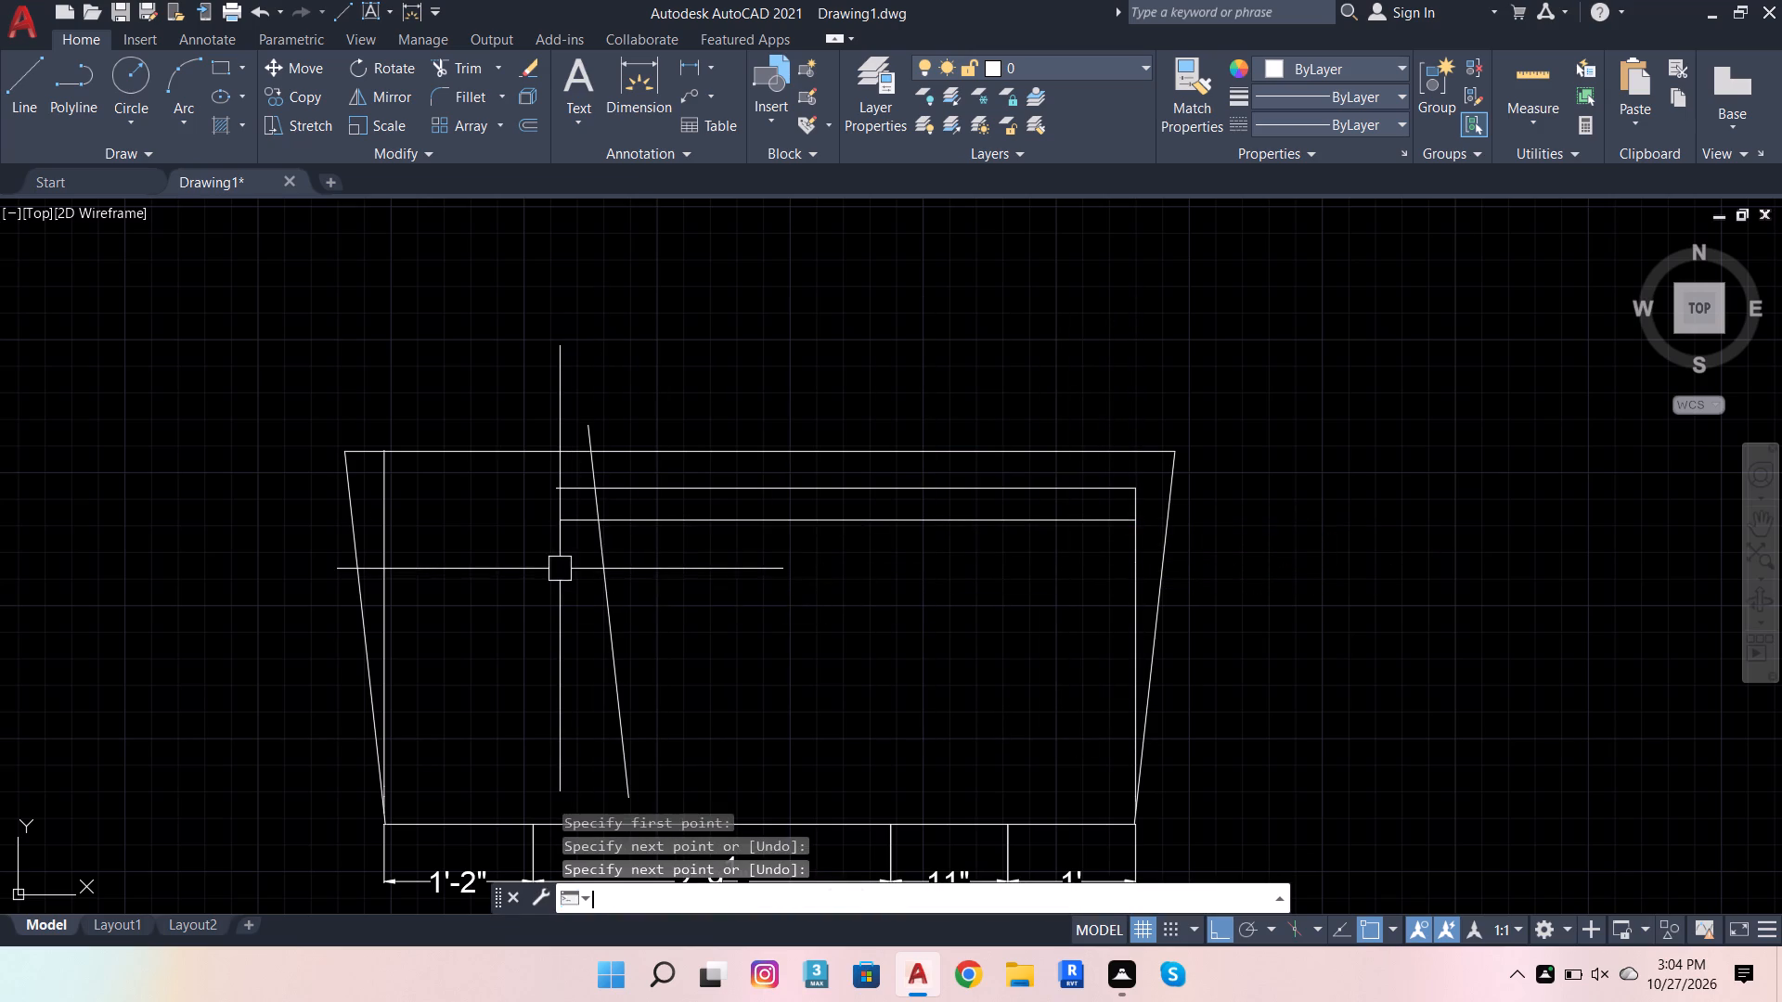
# Draw two more horizontals from the right vertical past the offset slanted line, about 1" and 4" below the previous pair.
pyautogui.press('space')
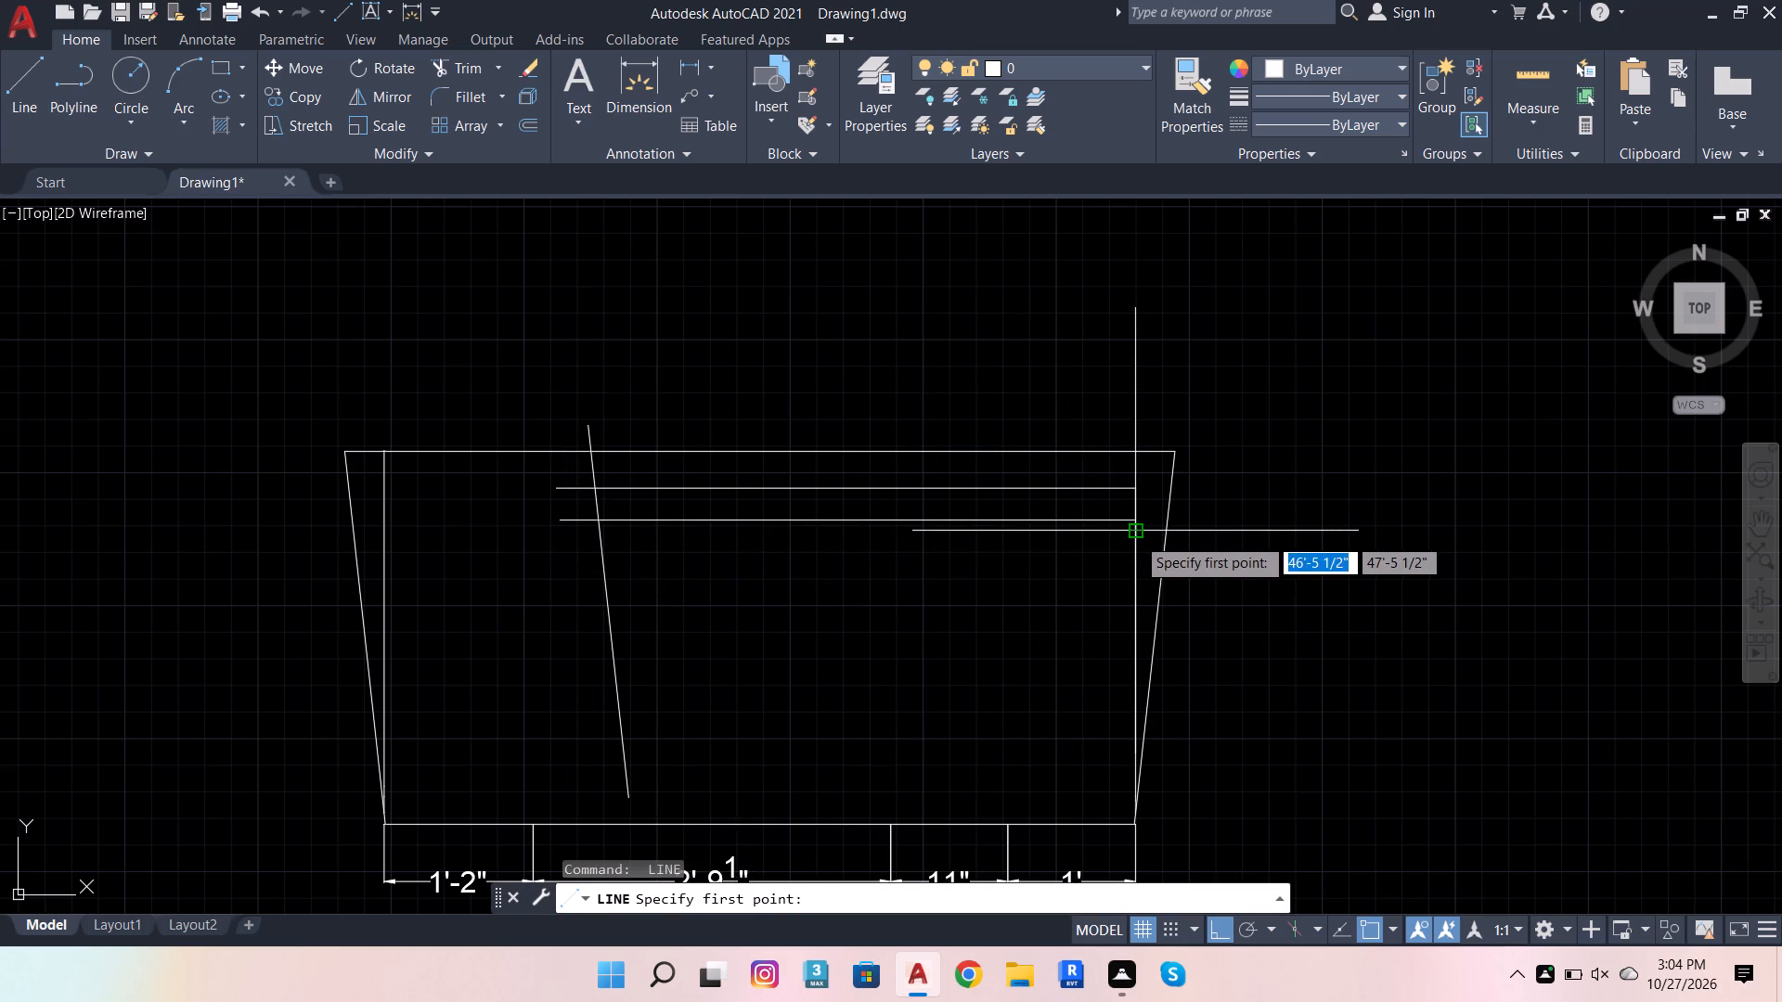
pyautogui.click(1136, 536)
pyautogui.click(527, 584)
pyautogui.press('space')
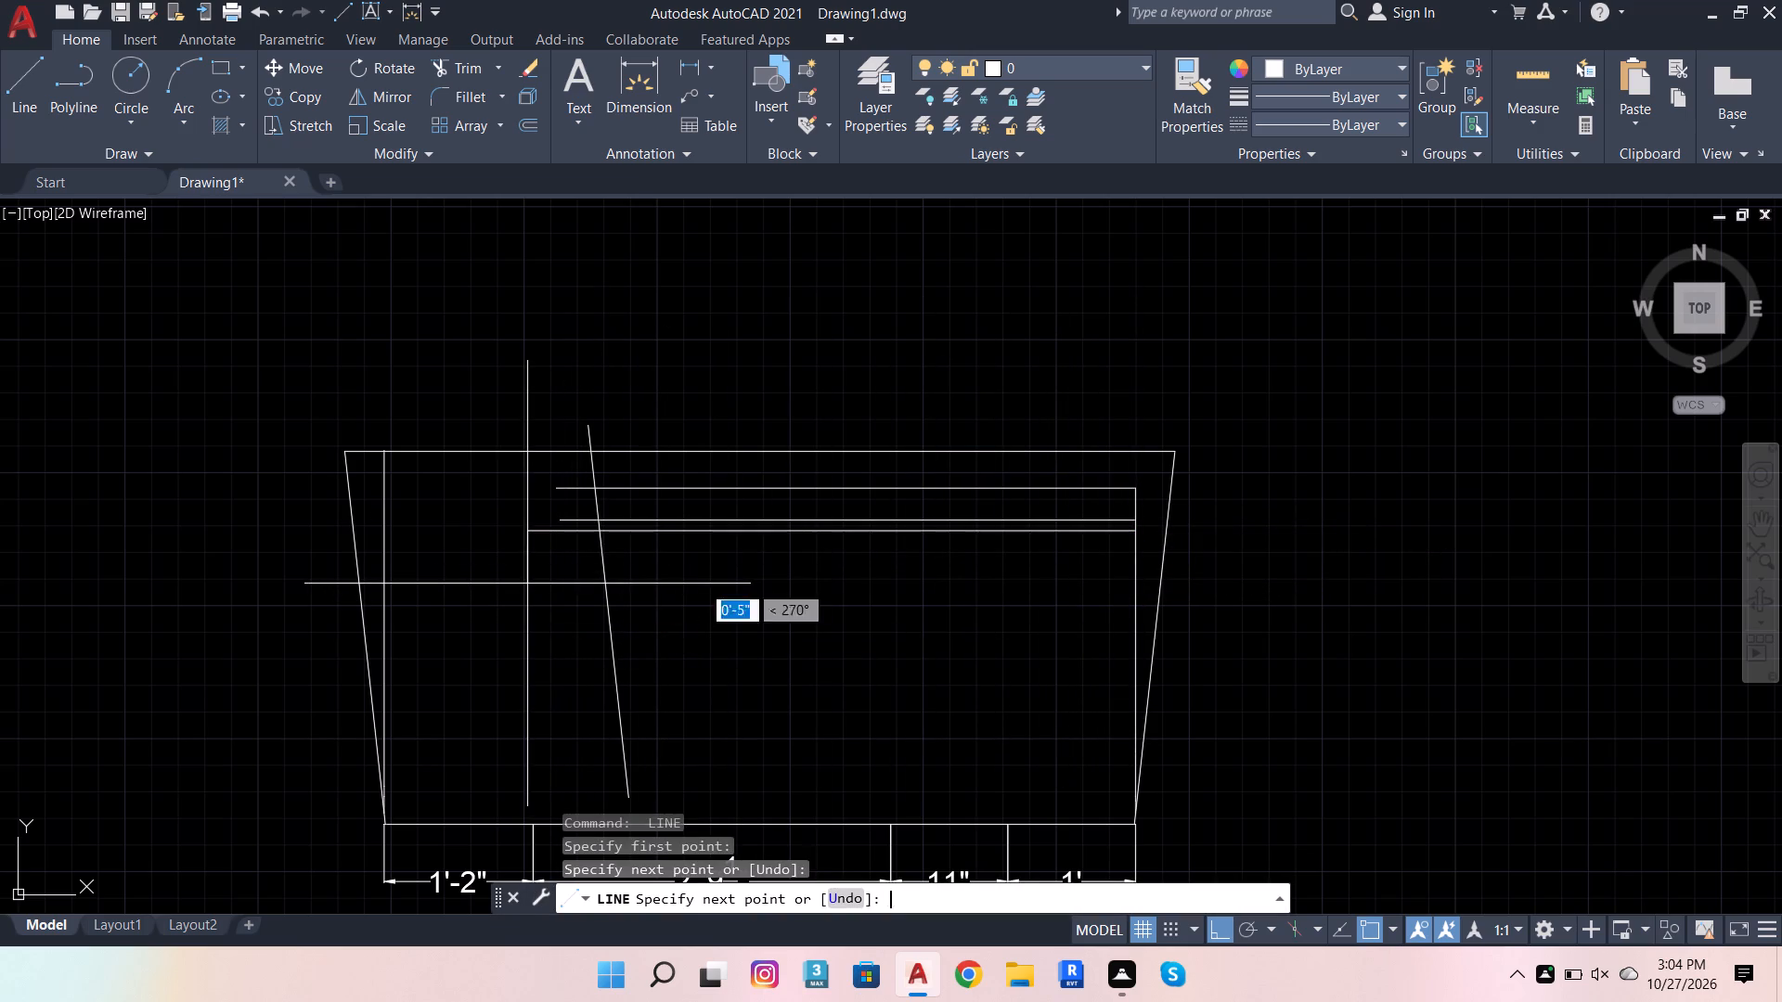
pyautogui.press('space')
pyautogui.click(1135, 559)
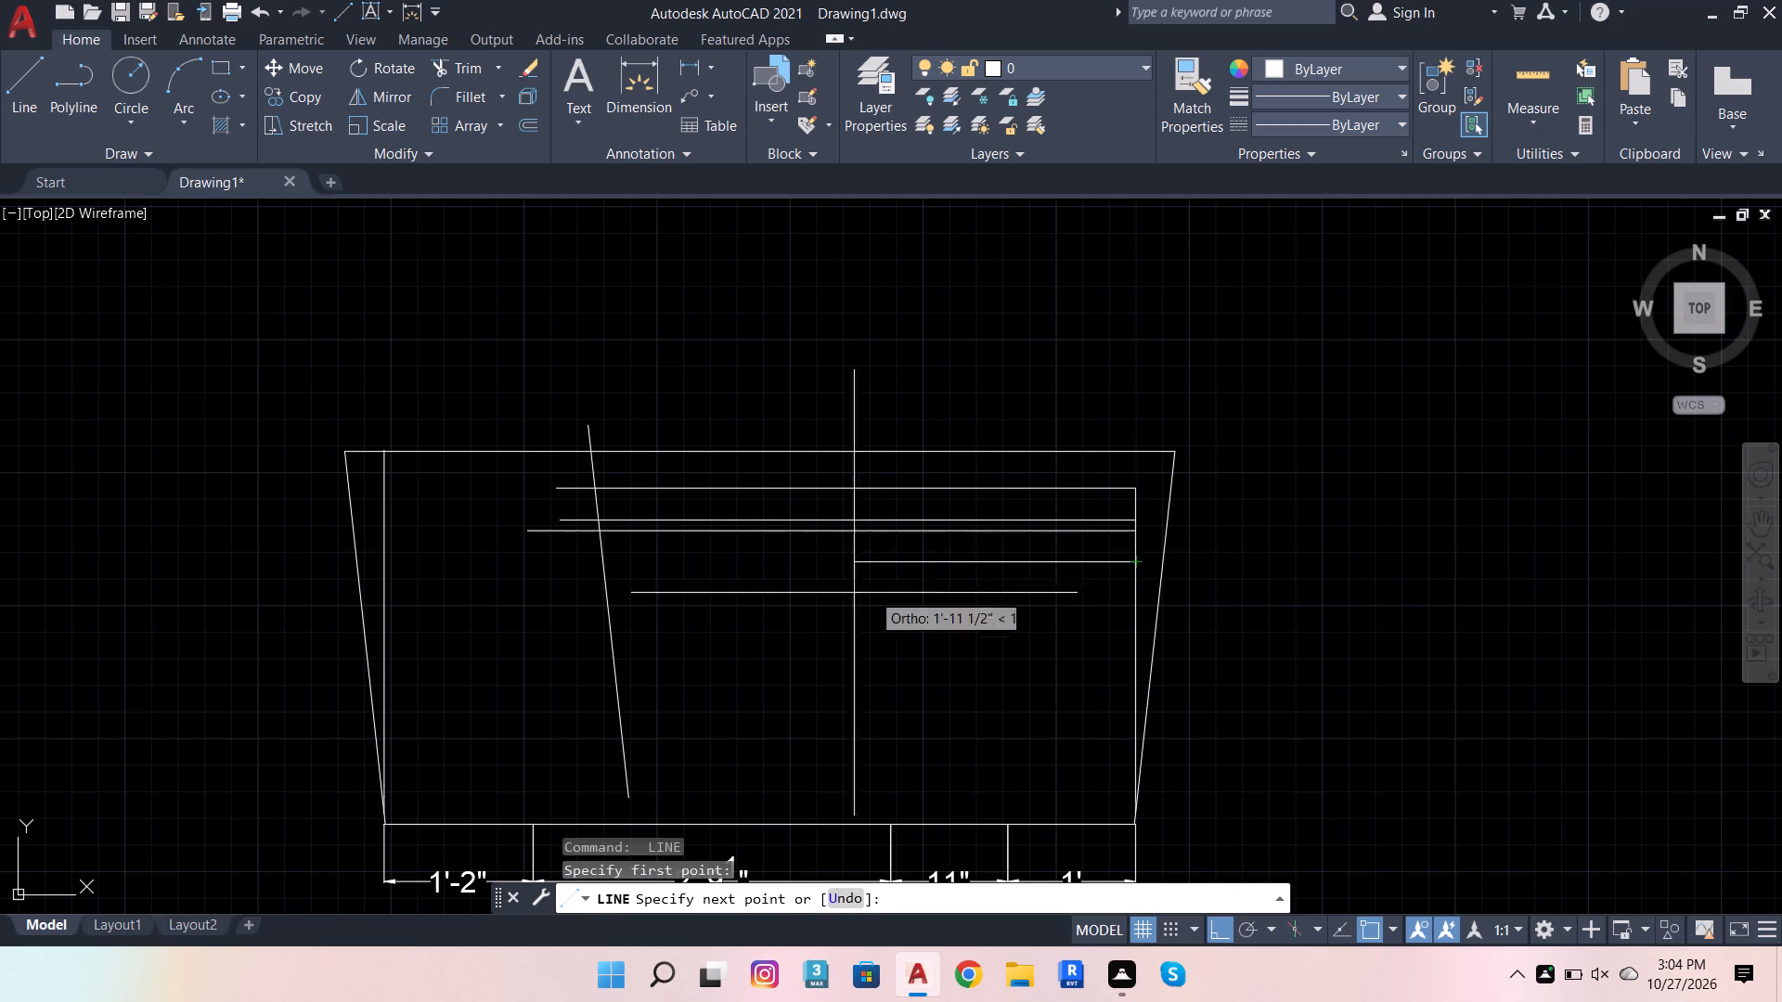
pyautogui.click(536, 597)
pyautogui.press('space')
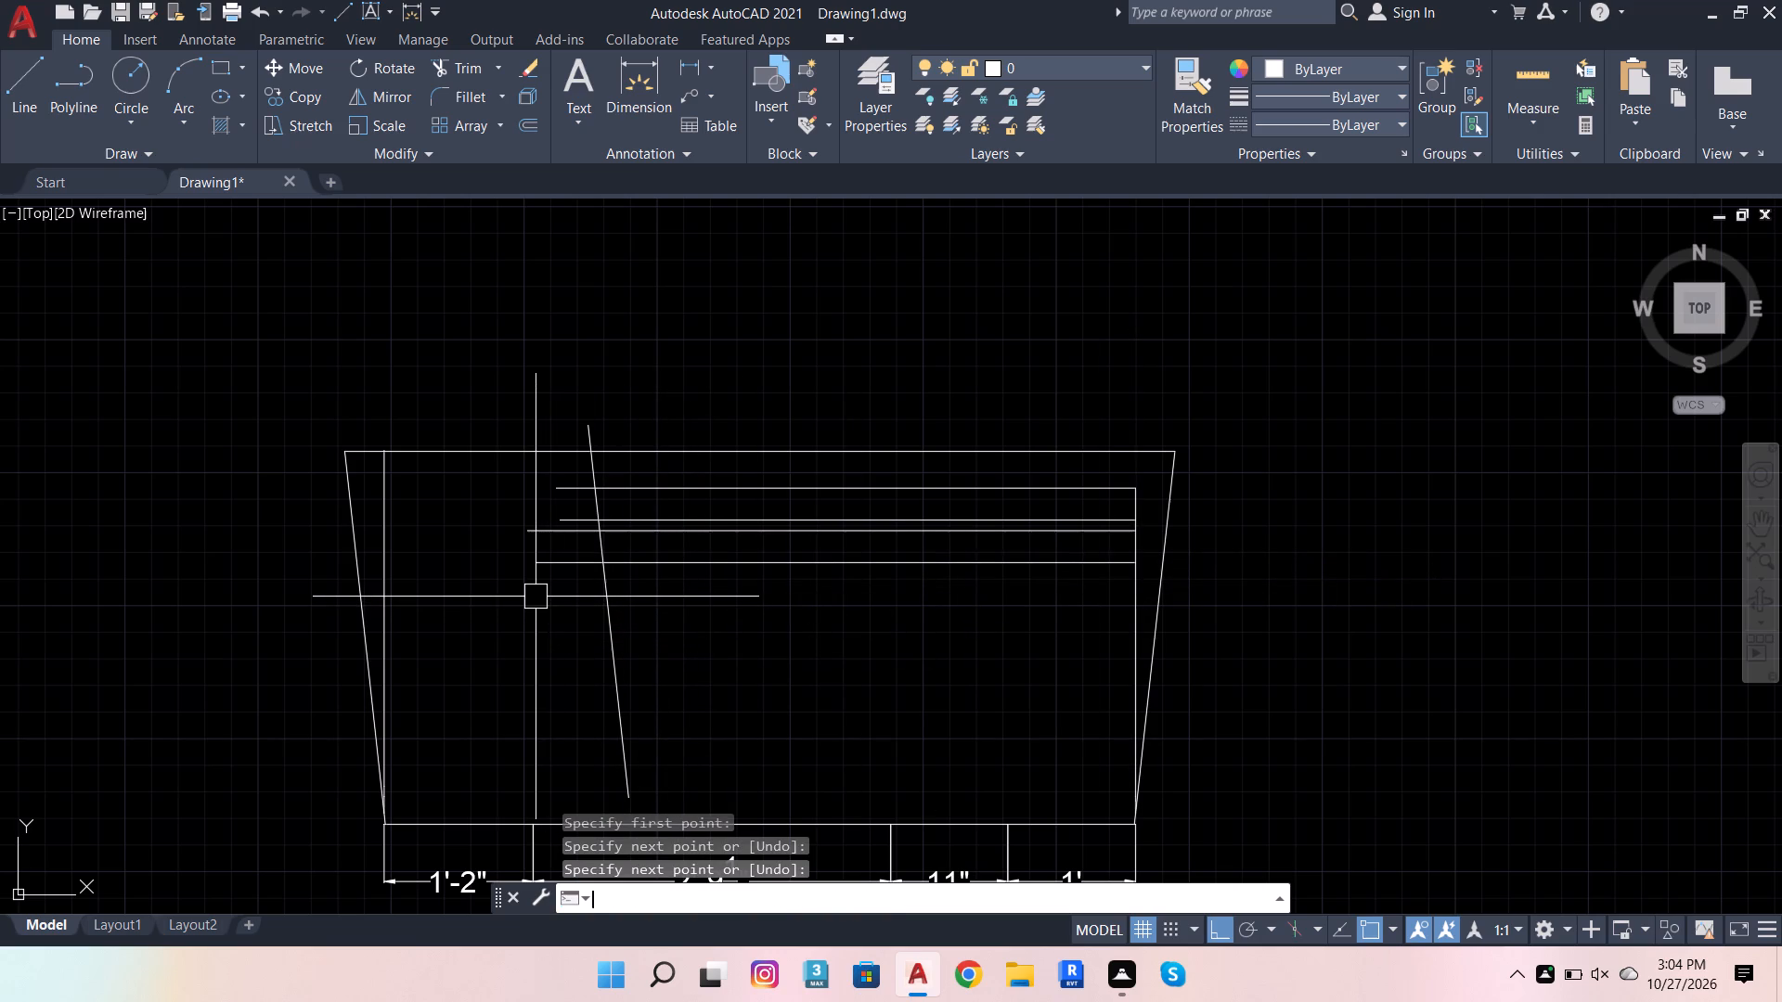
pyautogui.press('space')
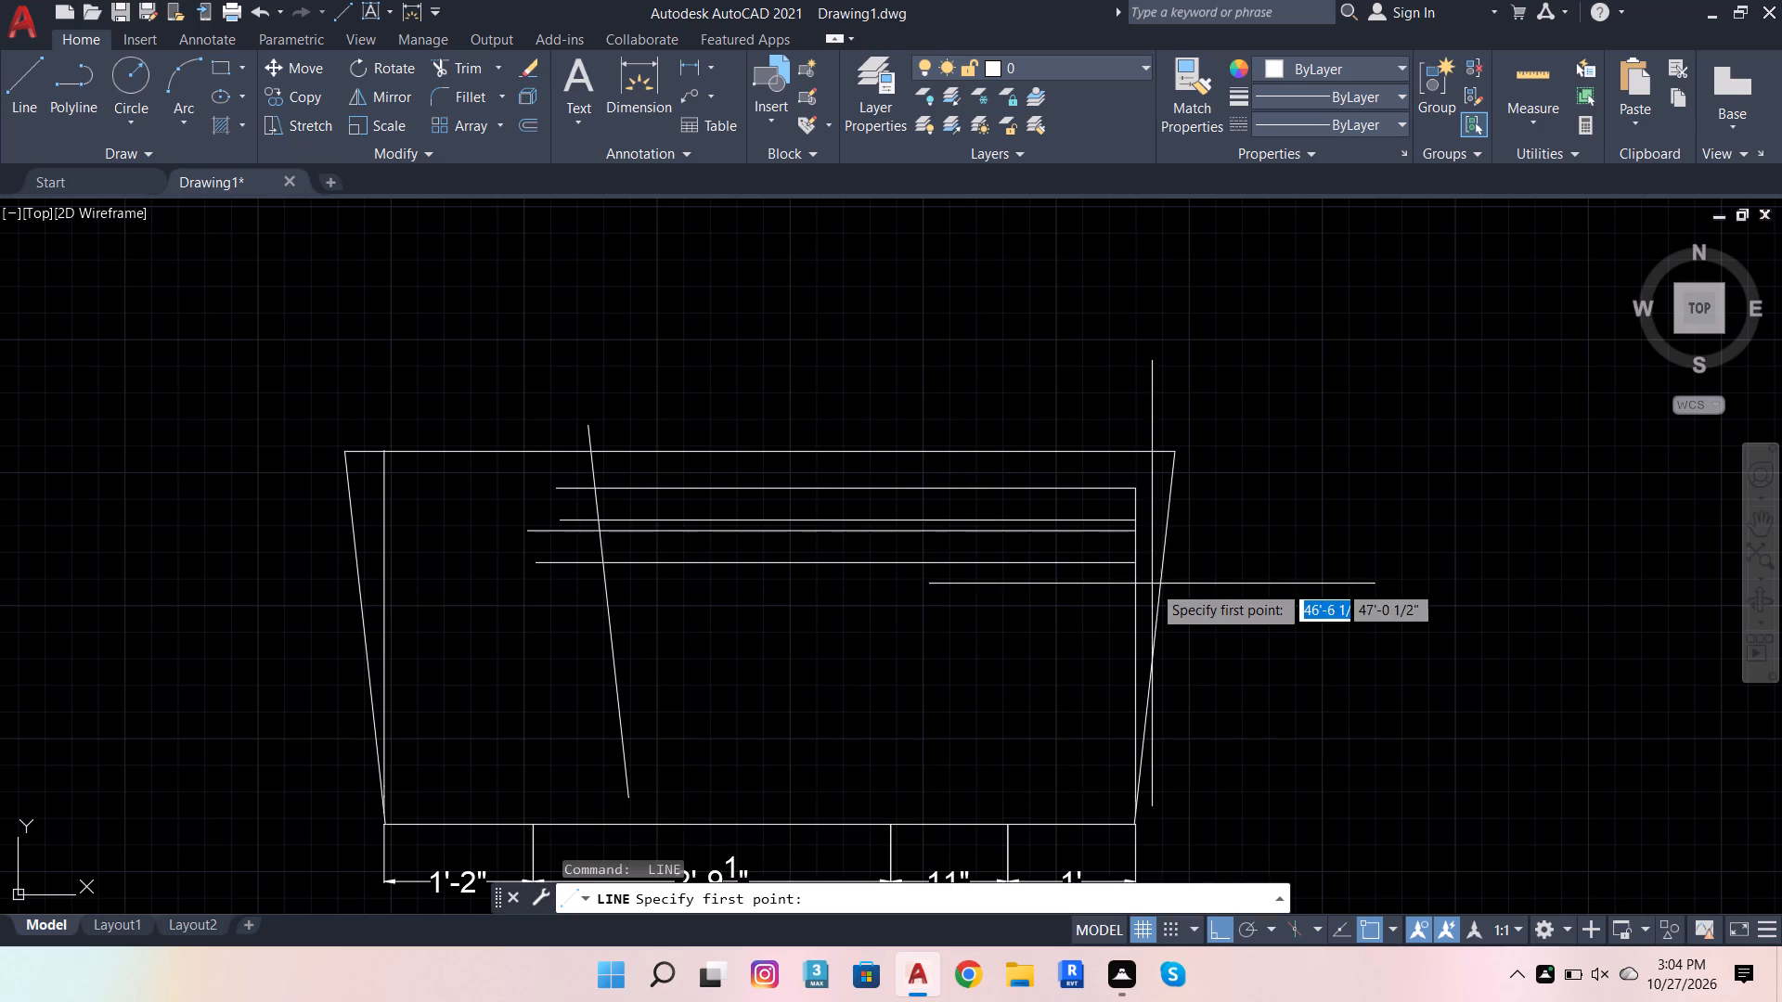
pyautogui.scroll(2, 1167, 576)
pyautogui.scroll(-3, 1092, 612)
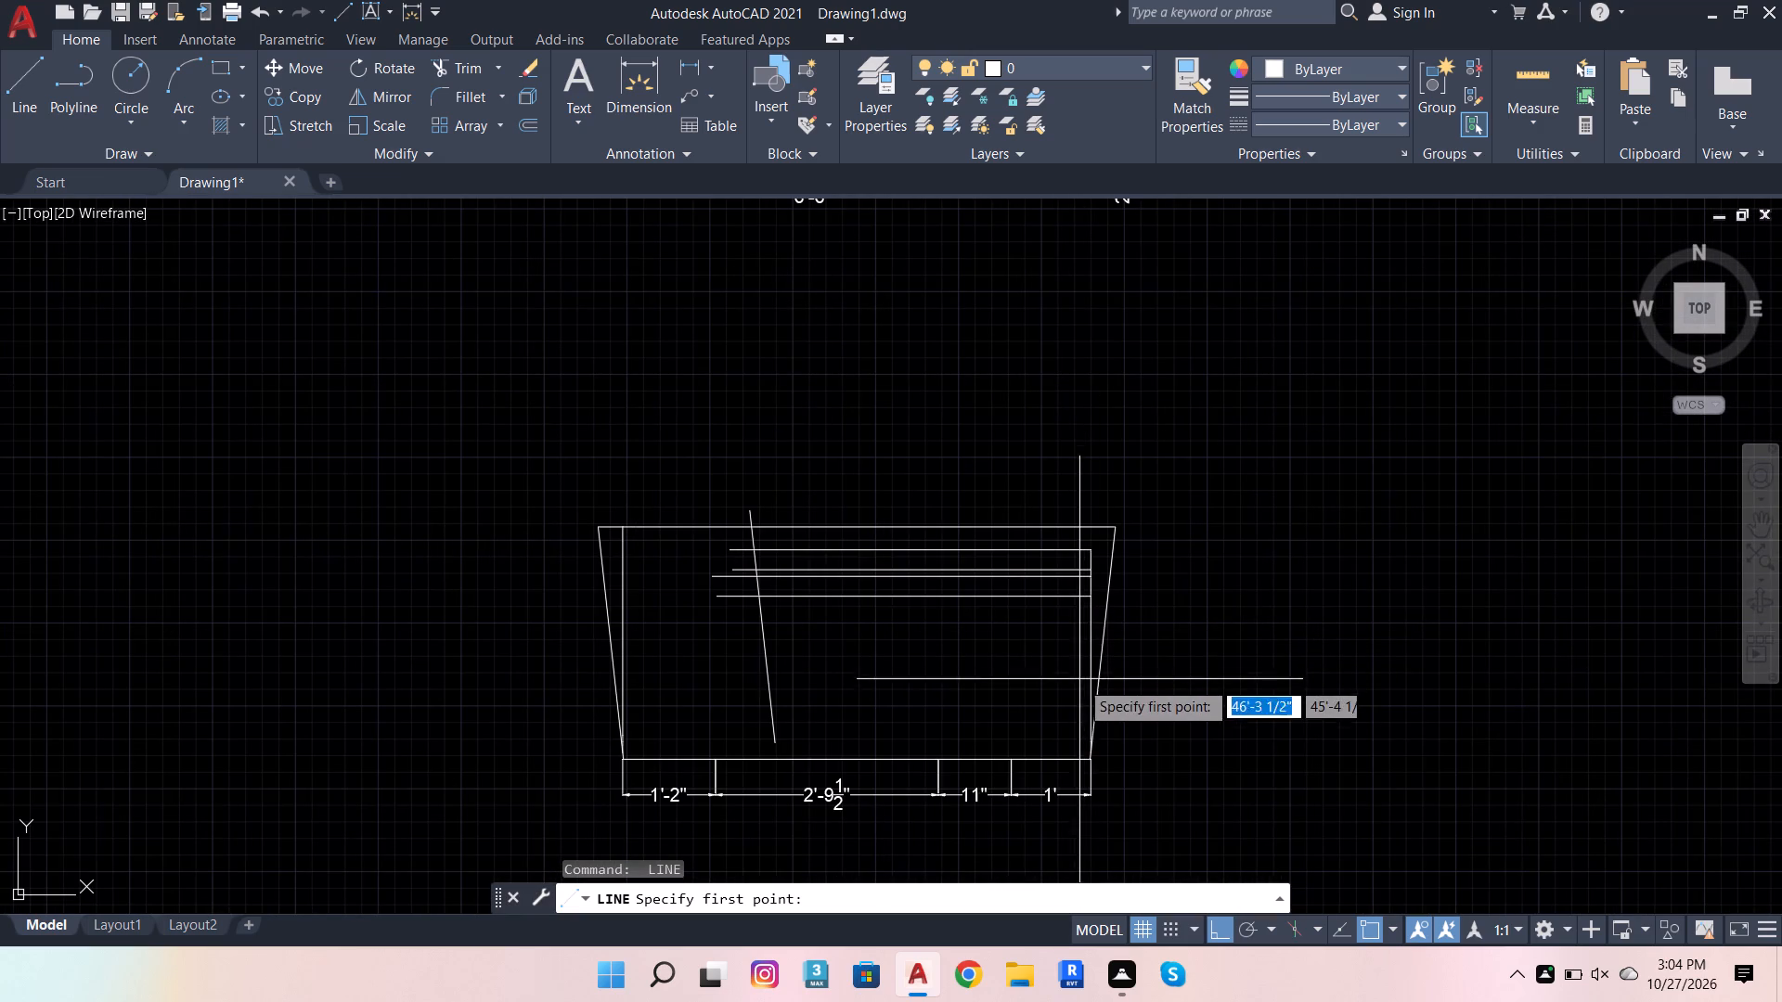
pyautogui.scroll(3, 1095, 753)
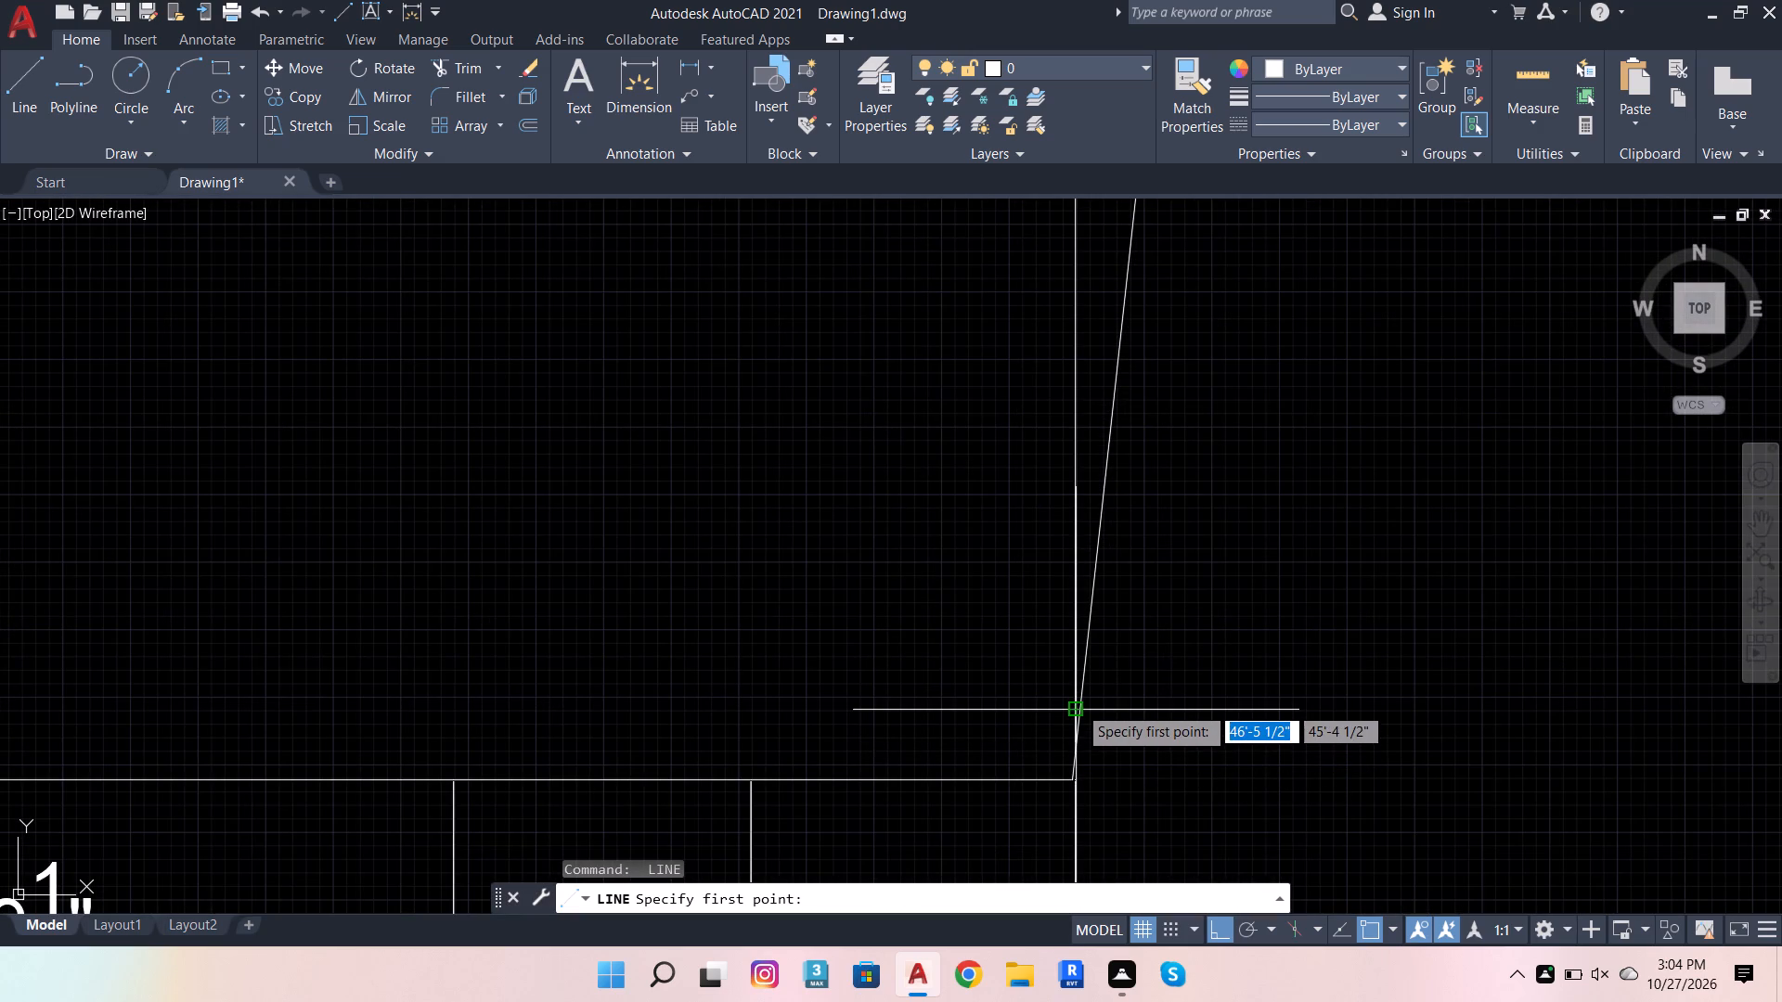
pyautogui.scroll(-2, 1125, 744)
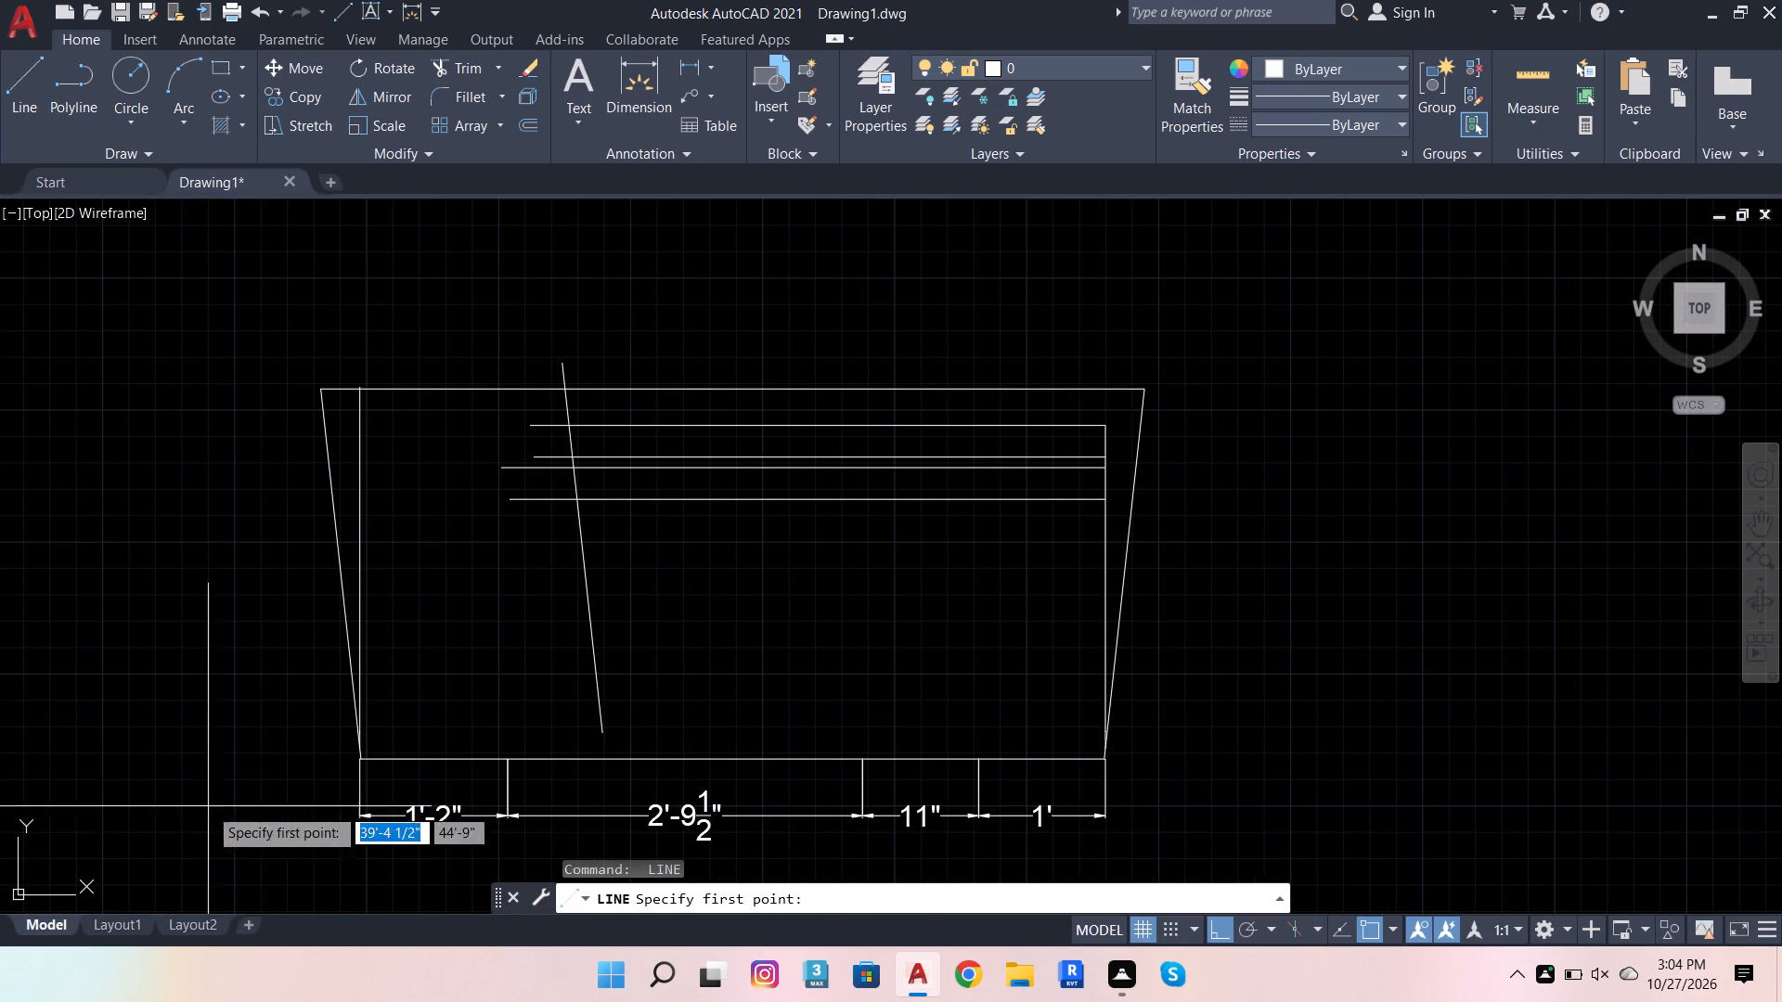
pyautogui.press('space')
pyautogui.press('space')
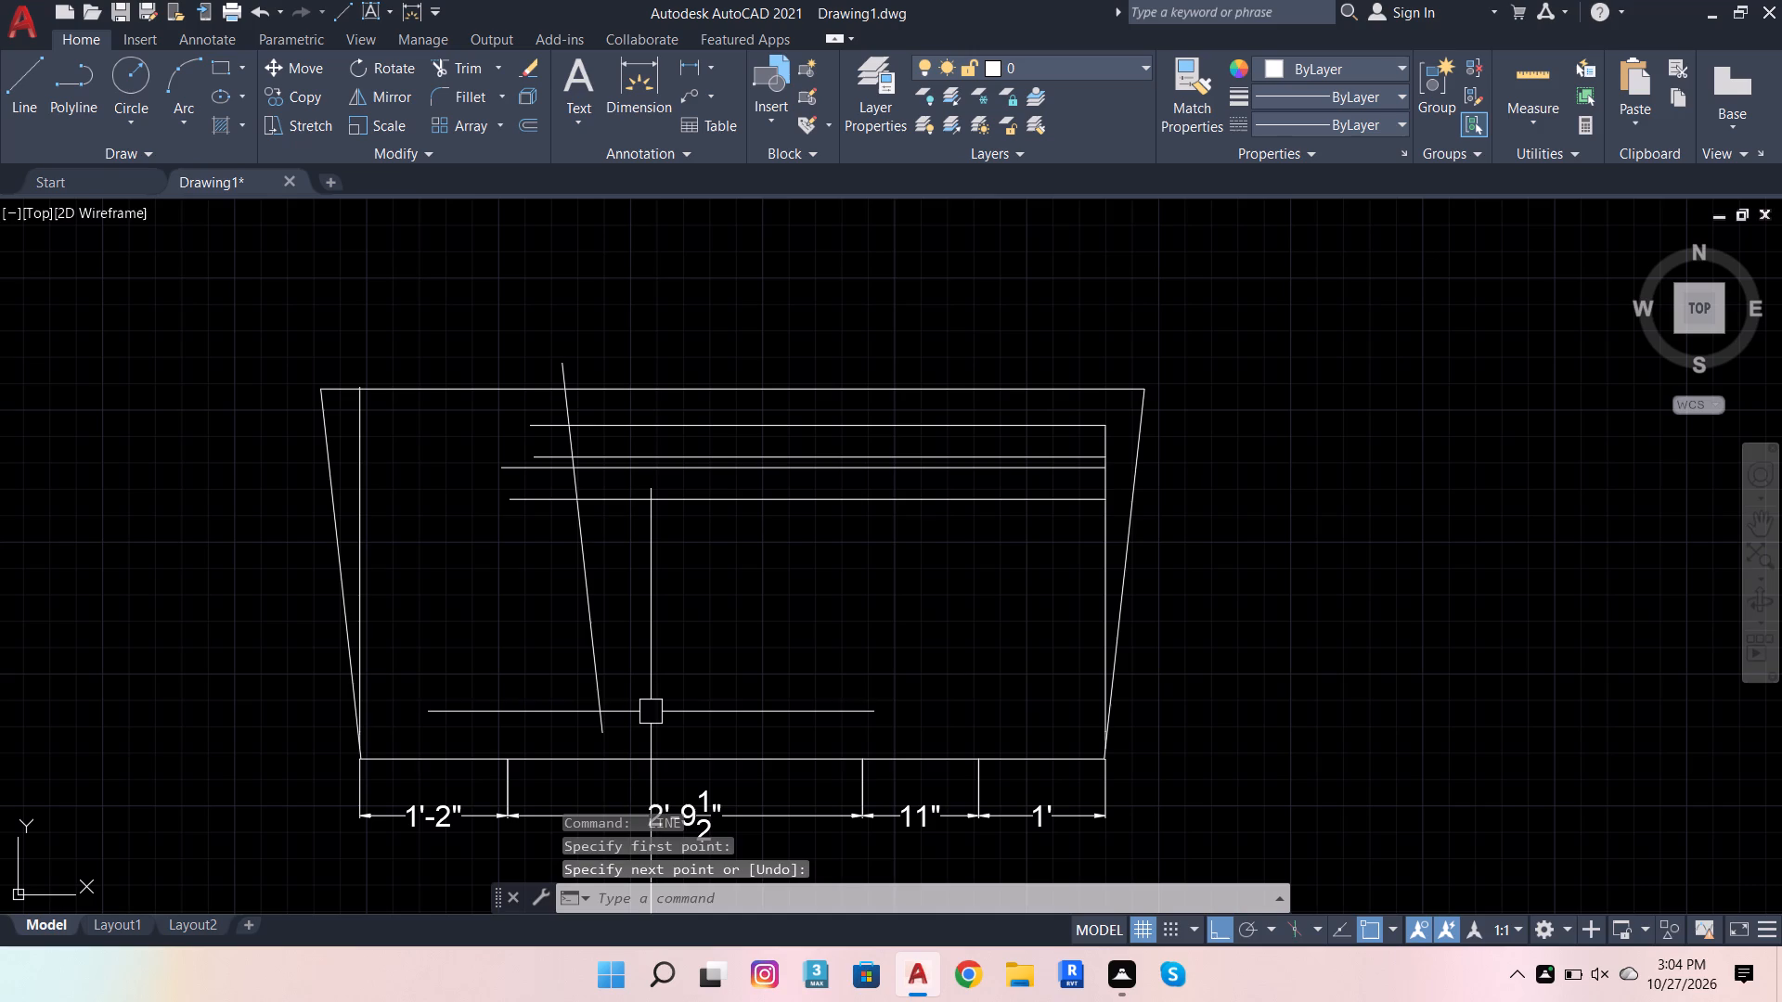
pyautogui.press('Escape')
# Draw a horizontal line just above the base, from the left slanted side's crossing with its vertical to the matching right-hand crossing.
pyautogui.press('space')
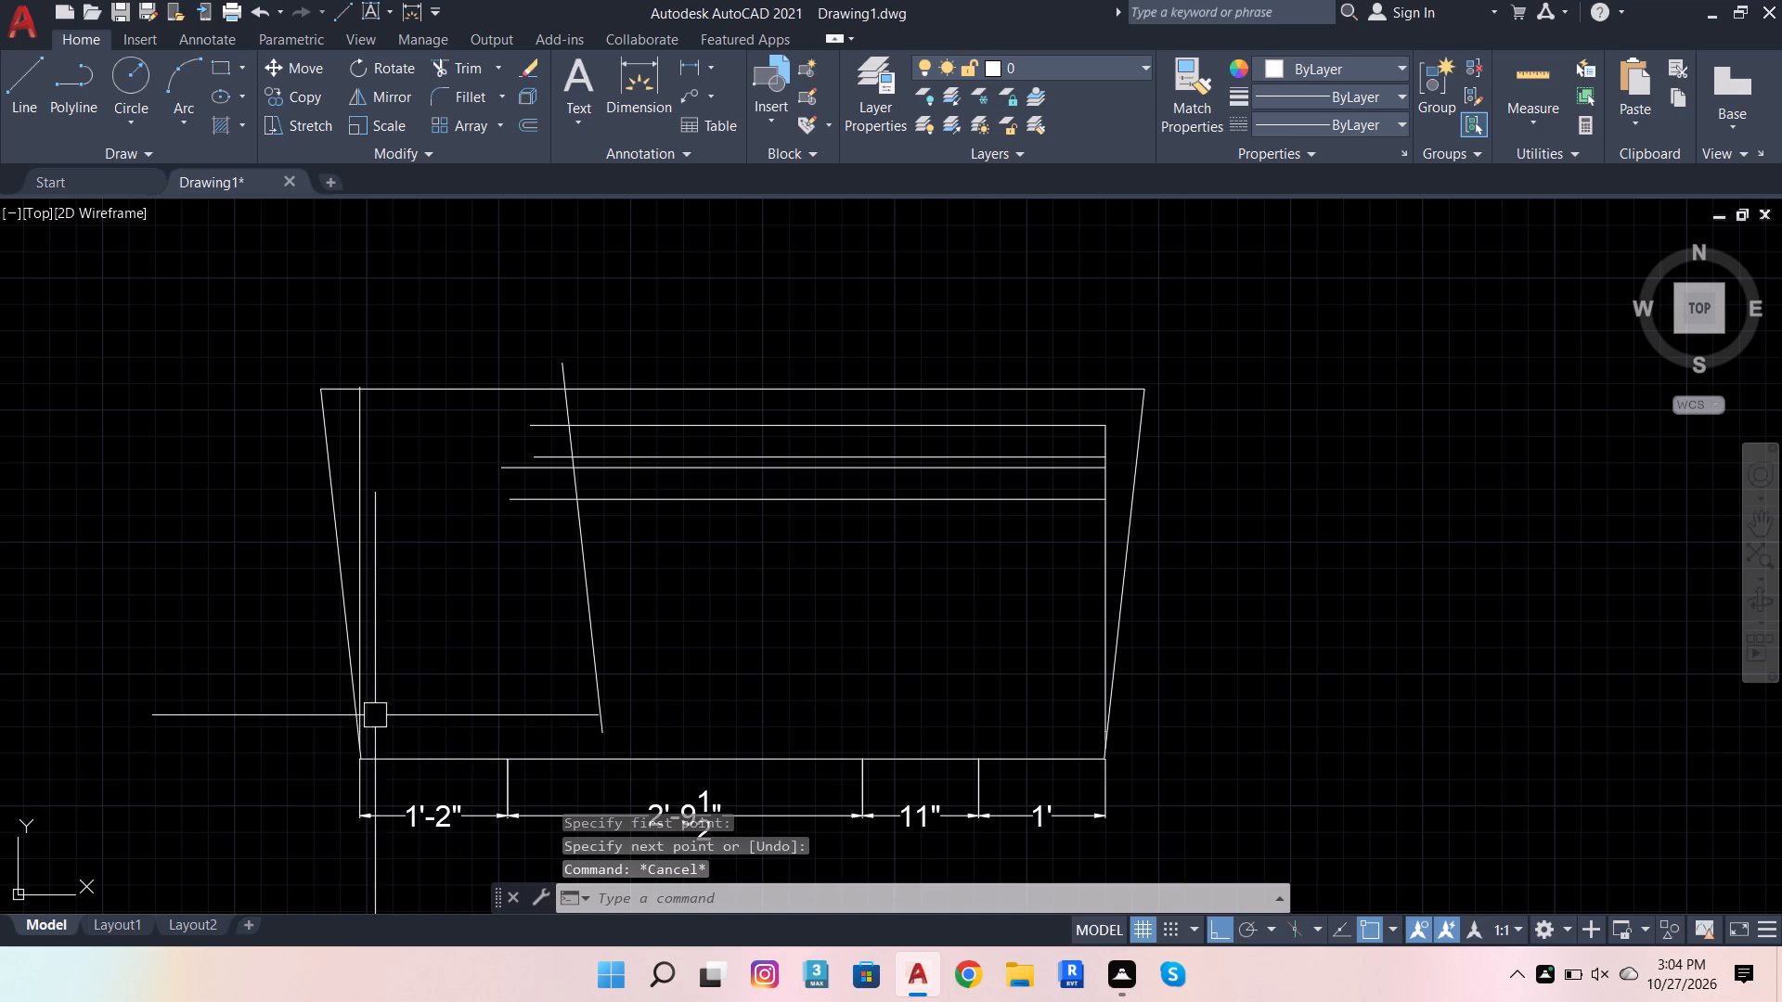
pyautogui.scroll(2, 350, 734)
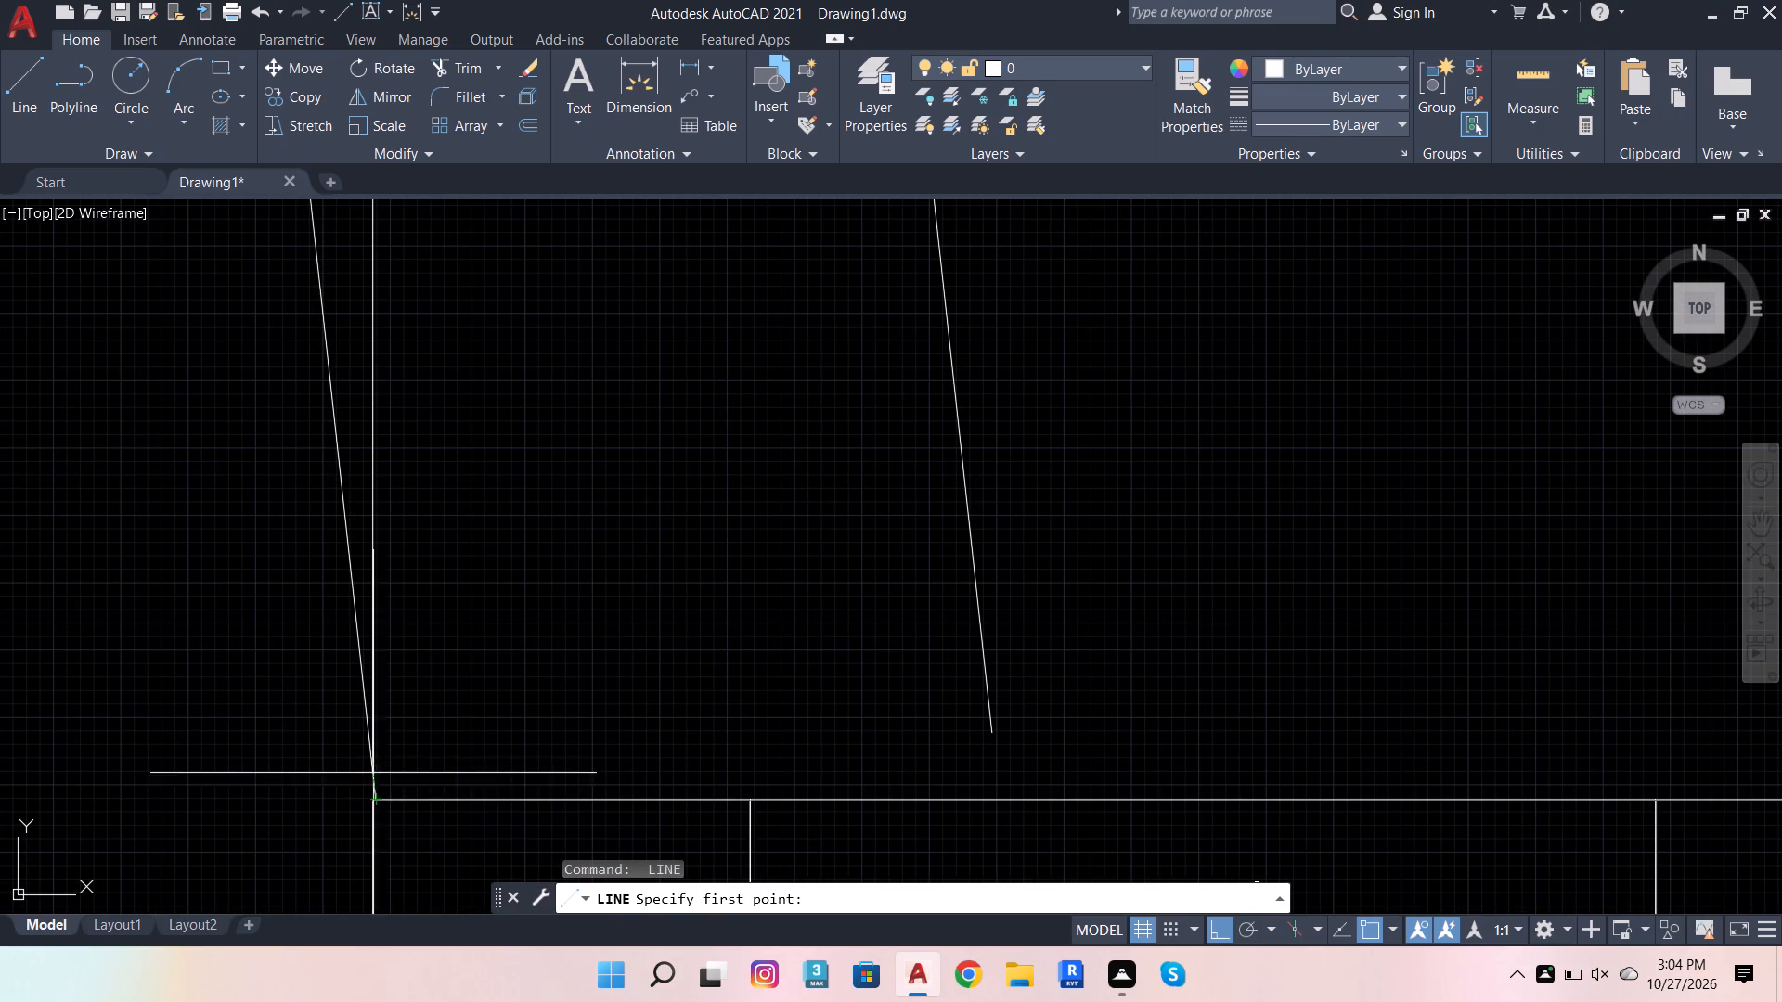
pyautogui.click(370, 765)
pyautogui.scroll(-1, 585, 746)
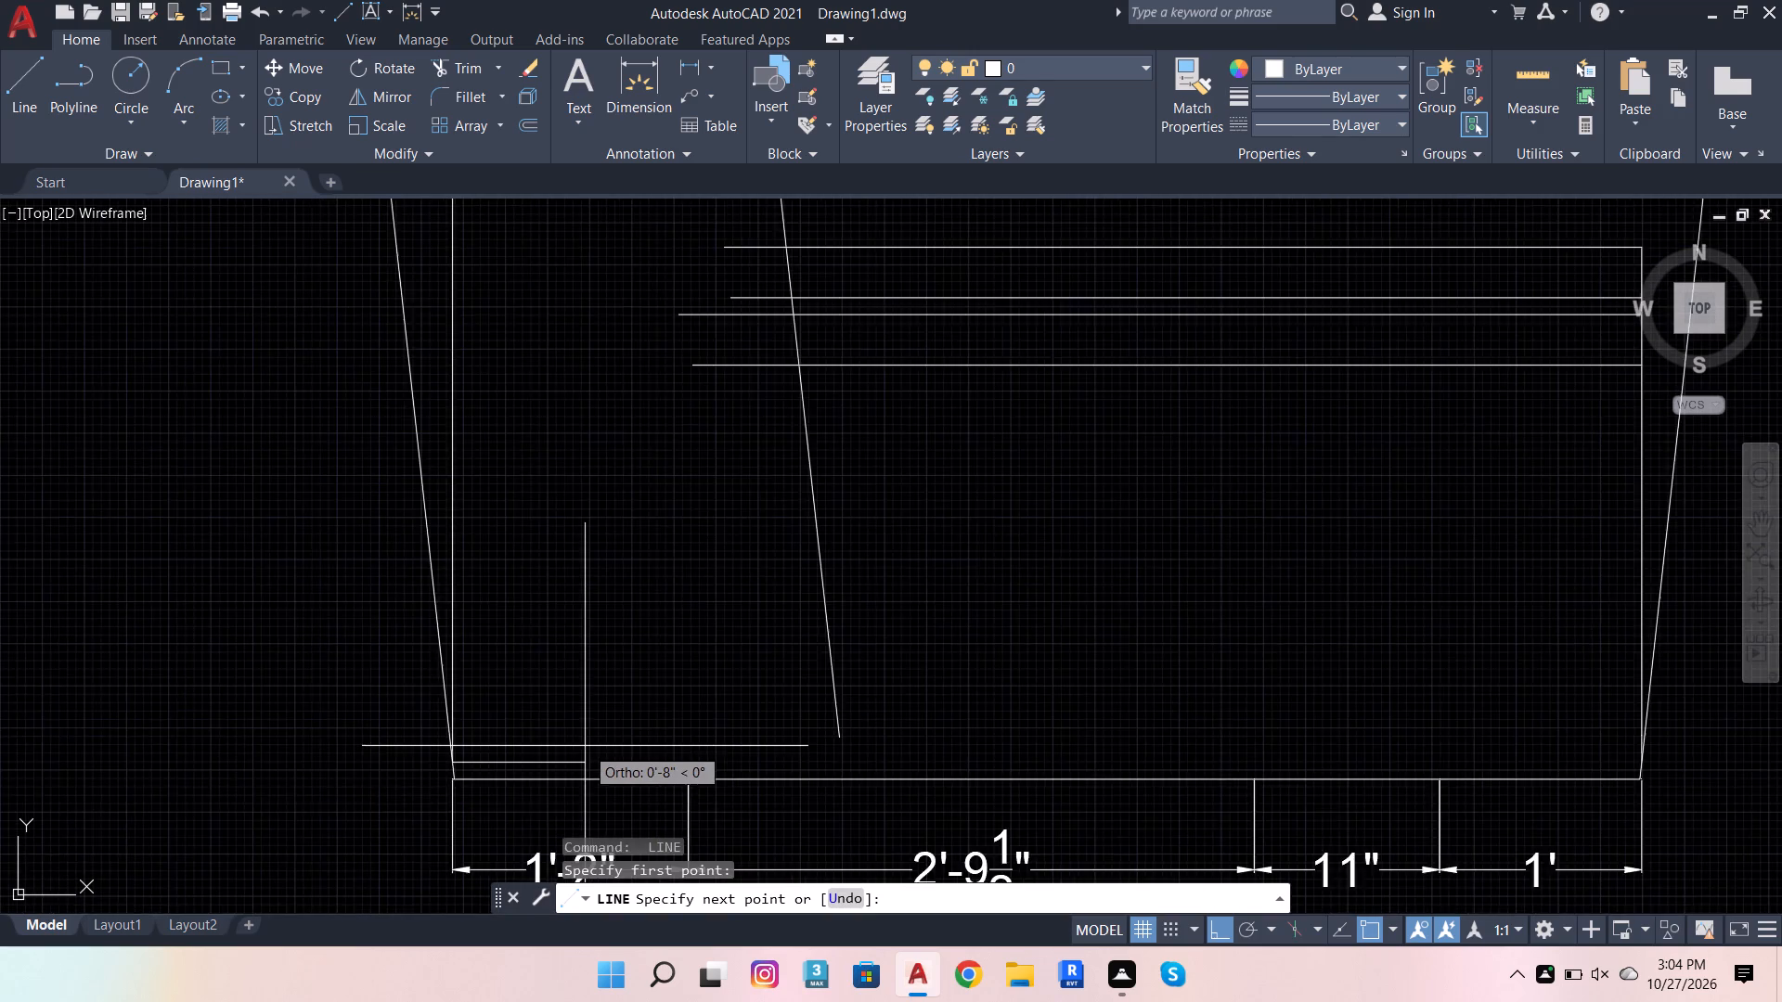
pyautogui.scroll(-1, 585, 746)
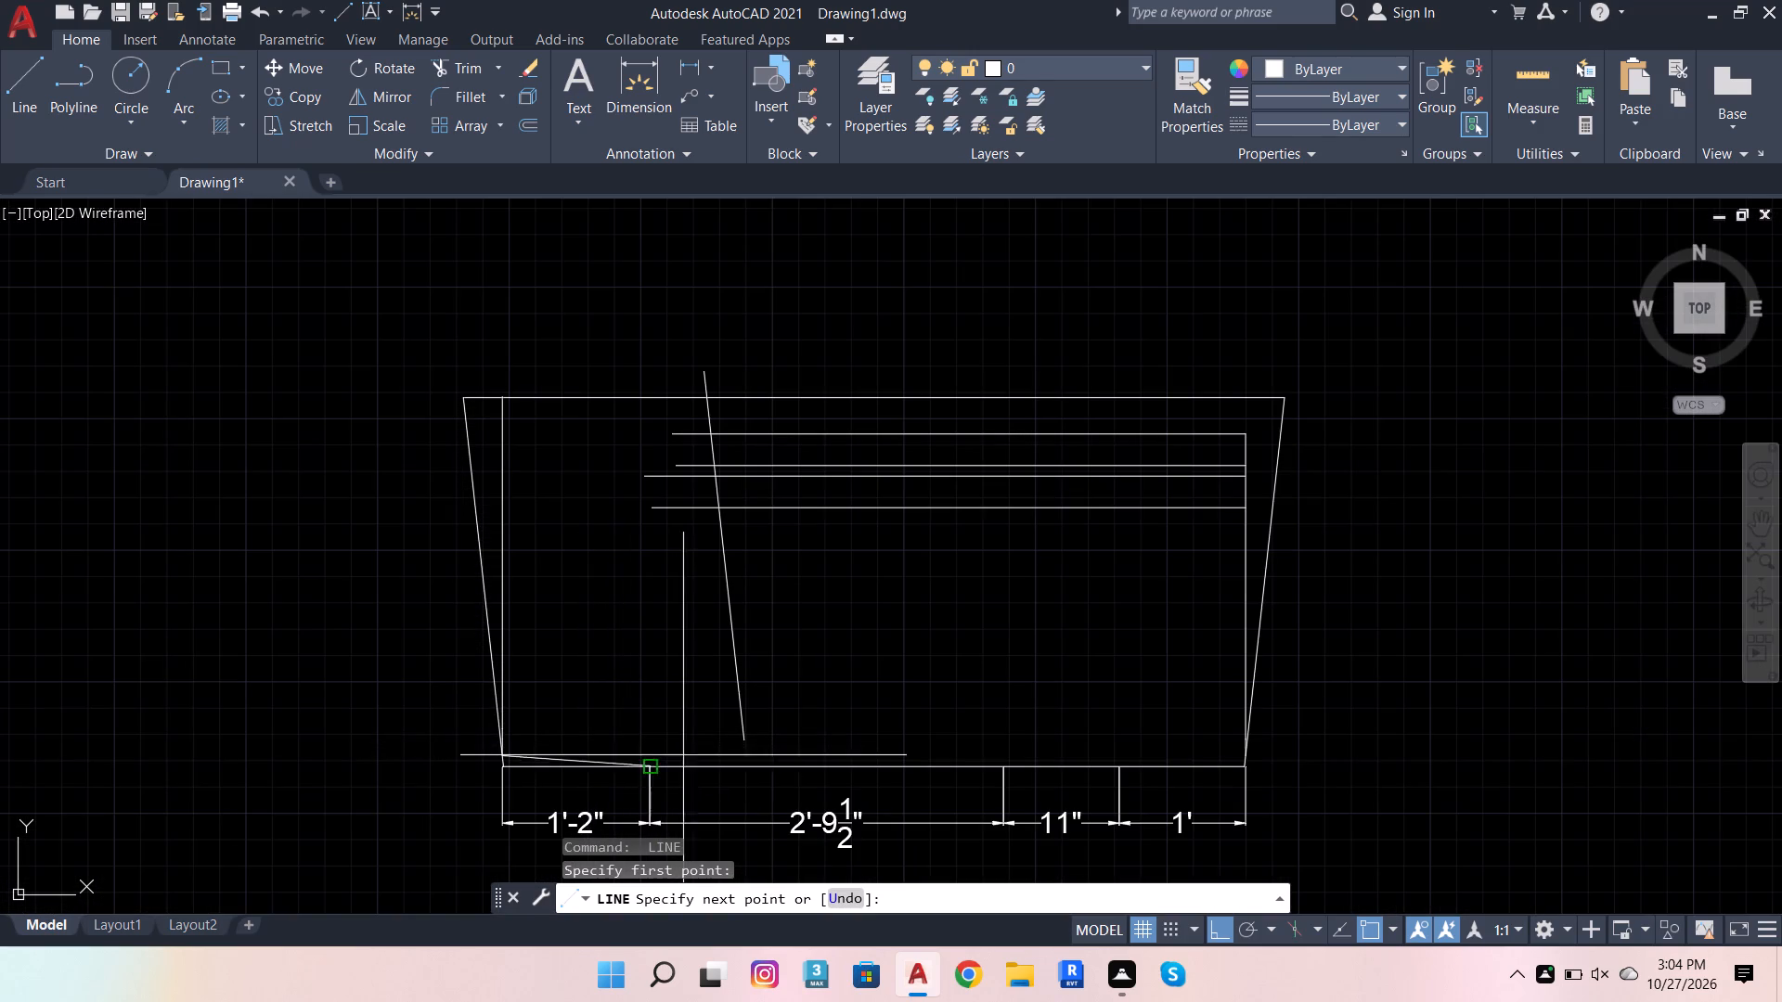
pyautogui.scroll(2, 1253, 764)
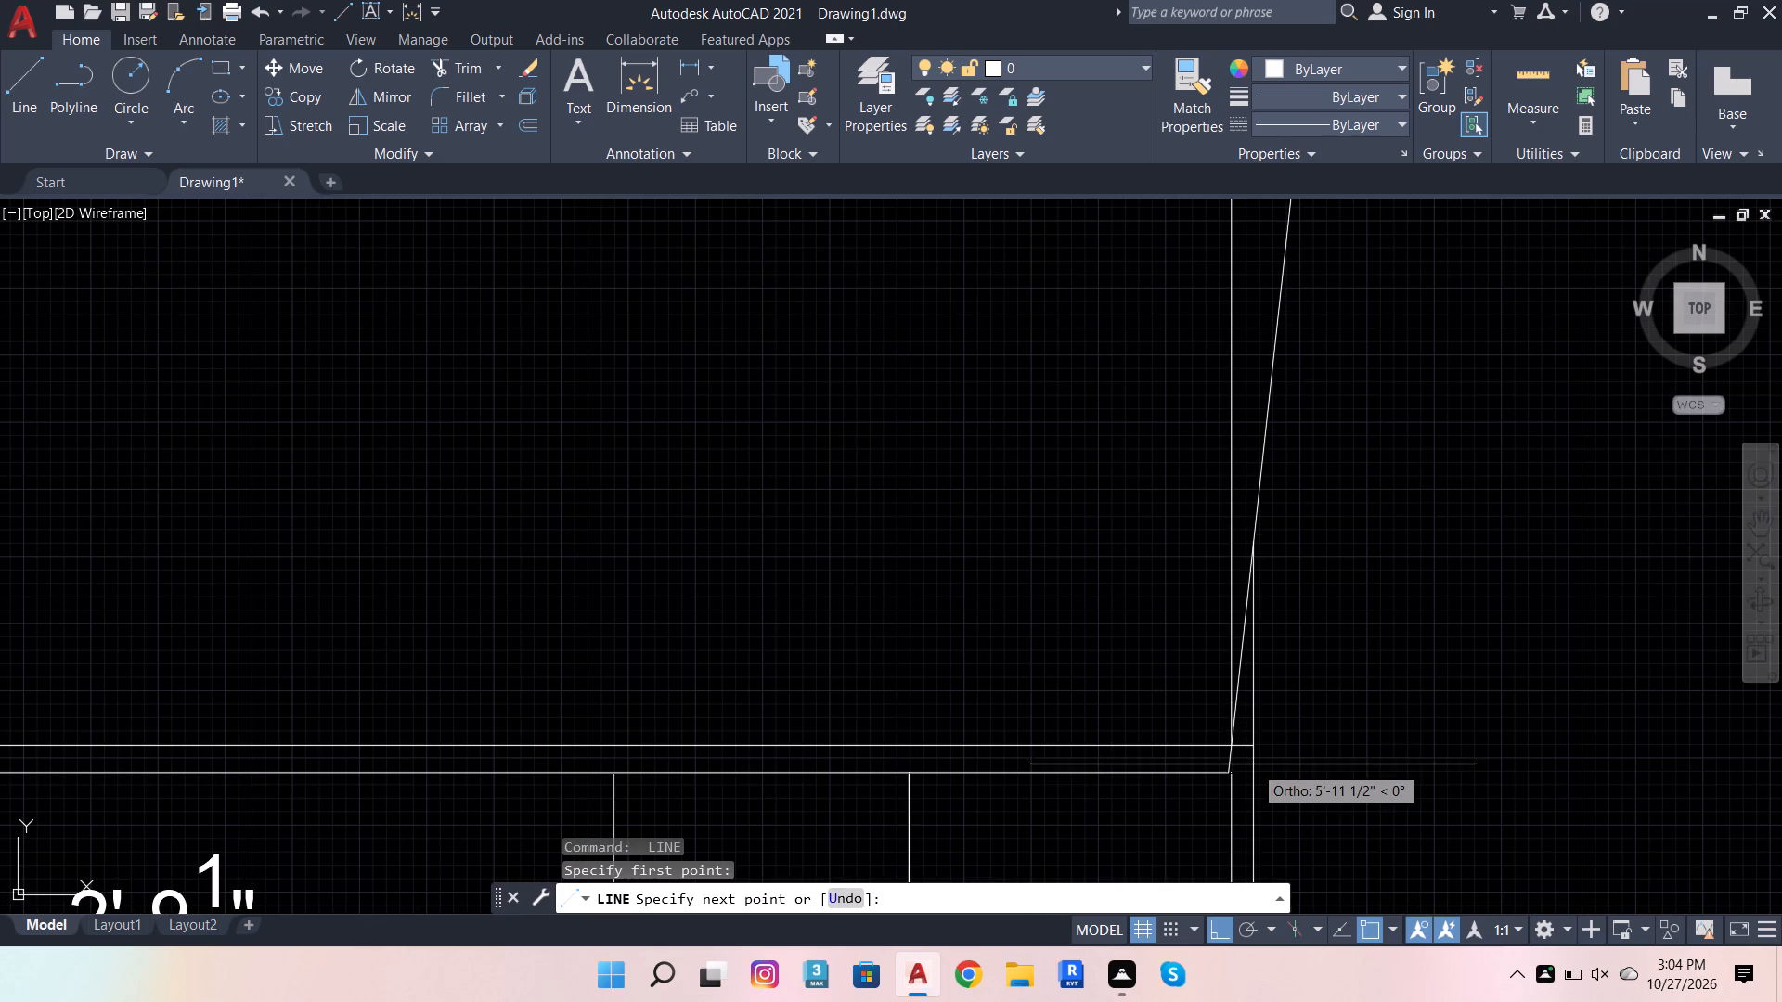
pyautogui.click(1228, 748)
pyautogui.scroll(-2, 1371, 743)
pyautogui.press('space')
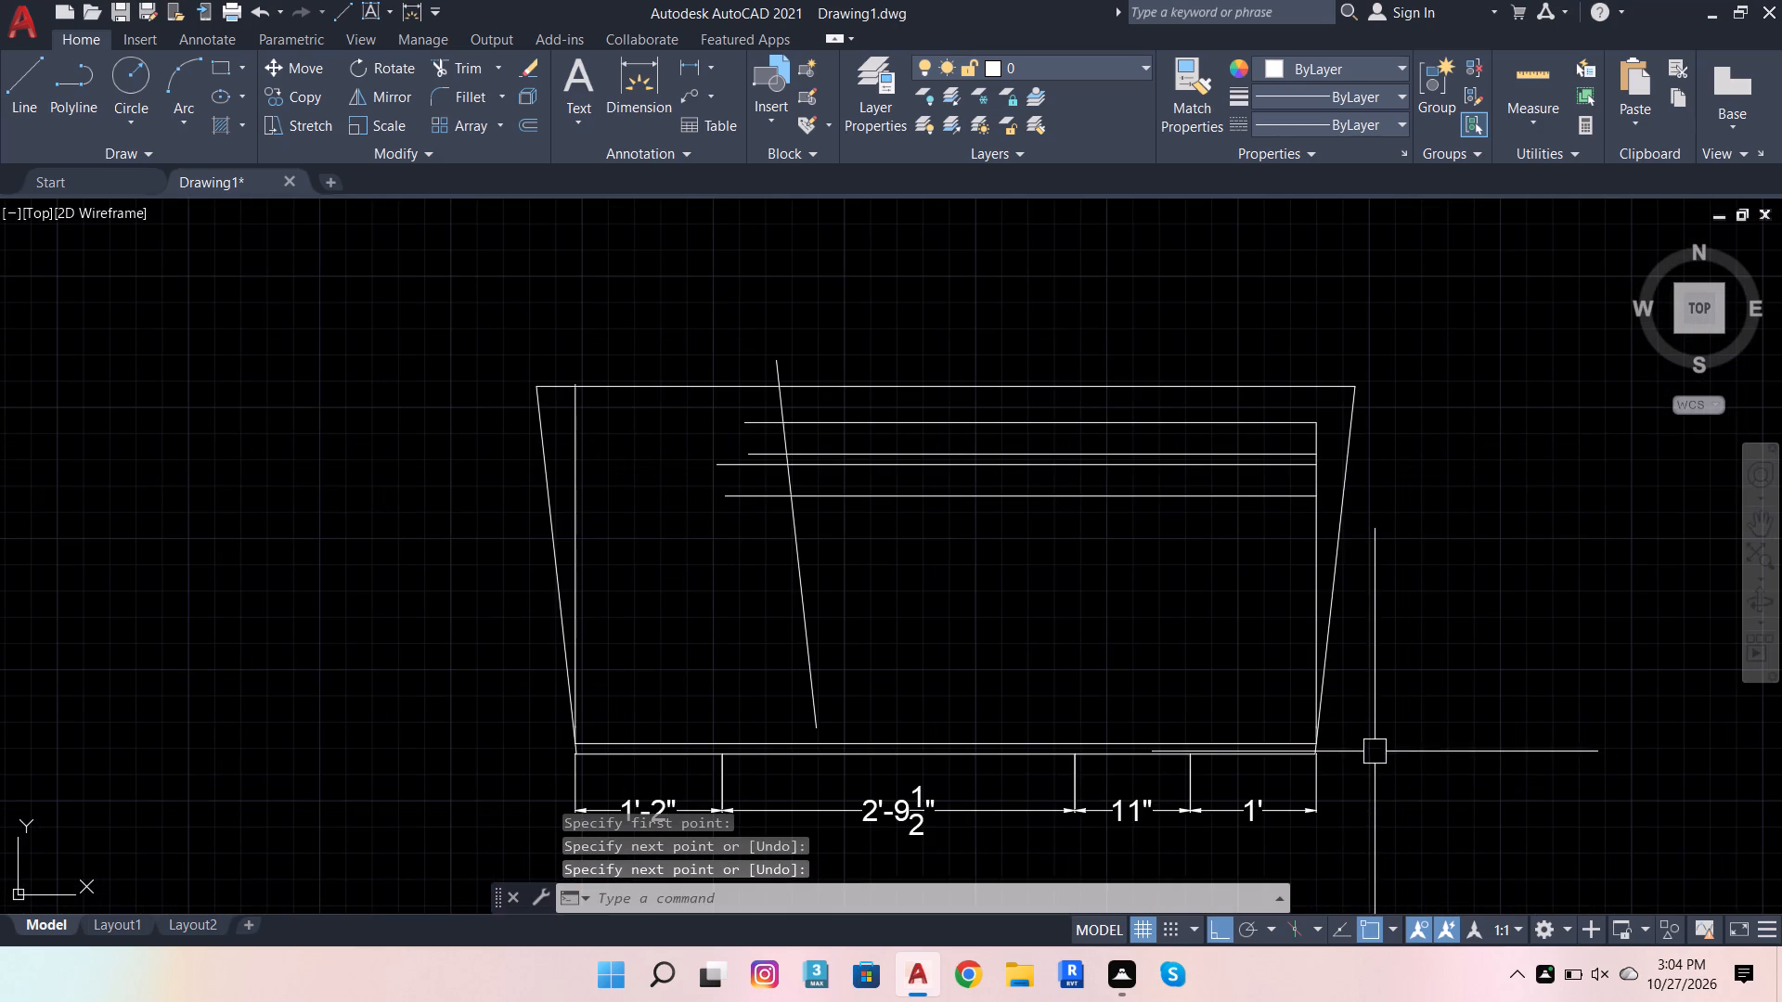
# Draw a second horizontal line slightly above it, from the left vertical to beyond the right slanted side.
pyautogui.press('space')
pyautogui.scroll(2, 564, 739)
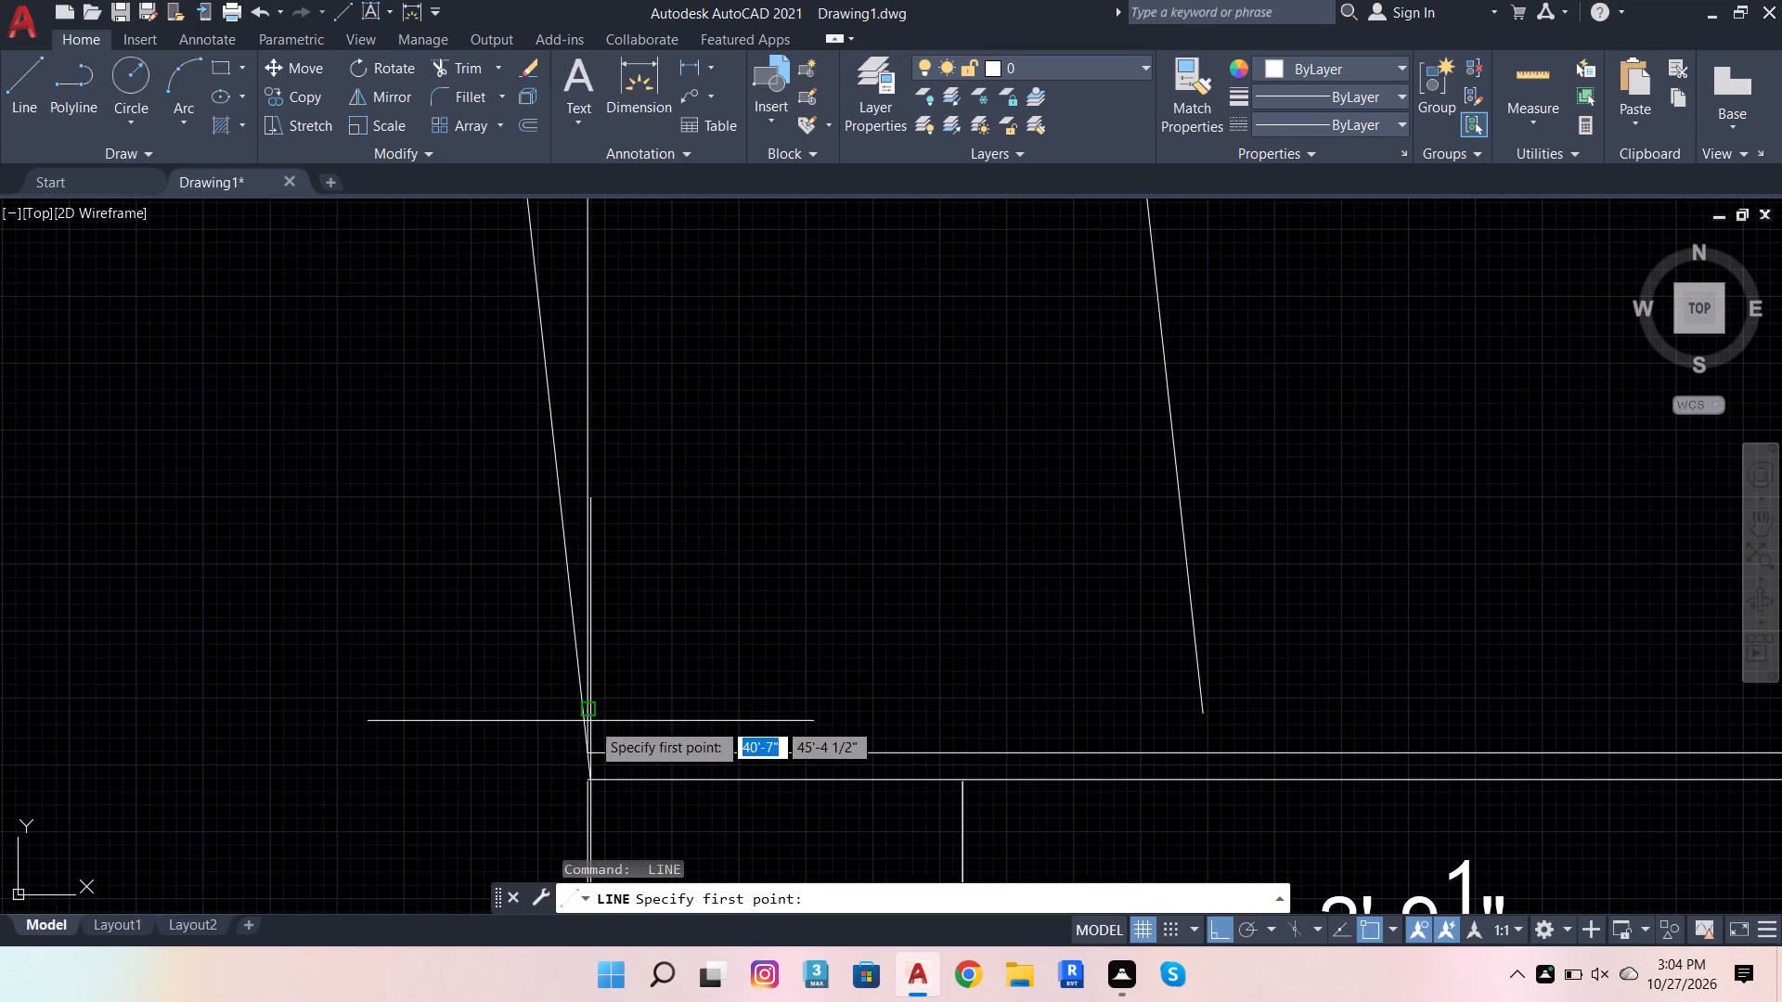
pyautogui.scroll(3, 583, 713)
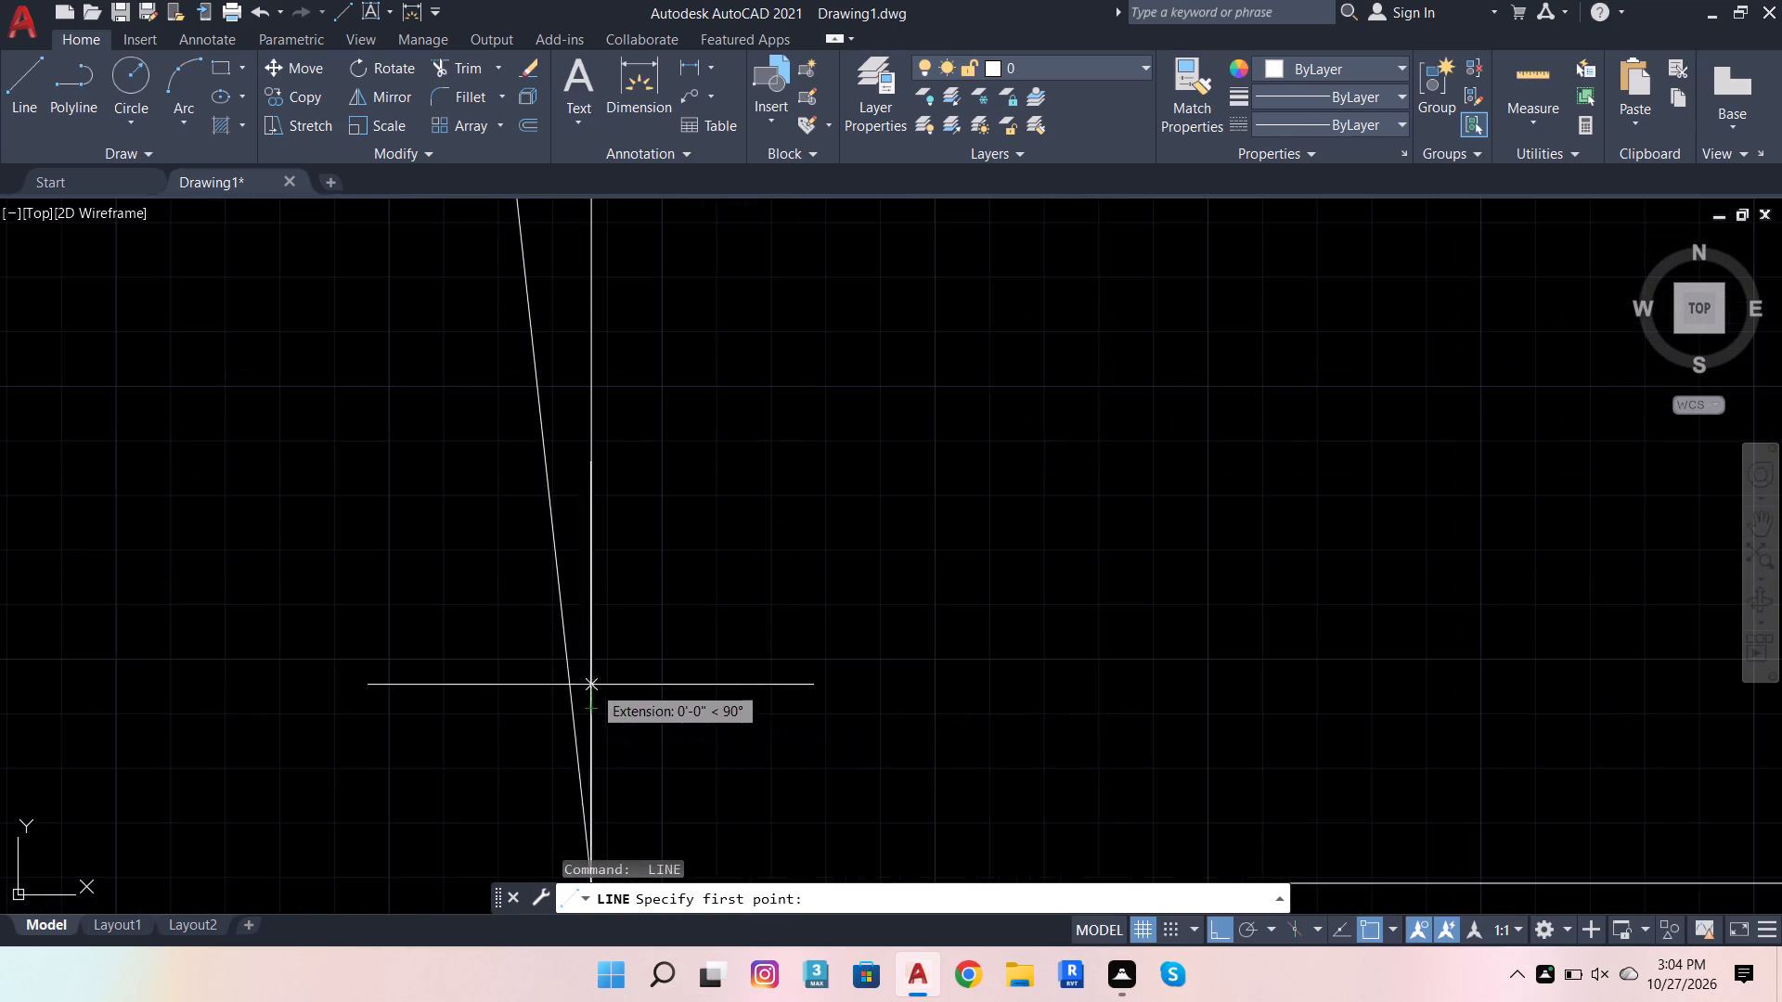
pyautogui.click(592, 709)
pyautogui.scroll(-4, 427, 720)
pyautogui.scroll(-4, 773, 713)
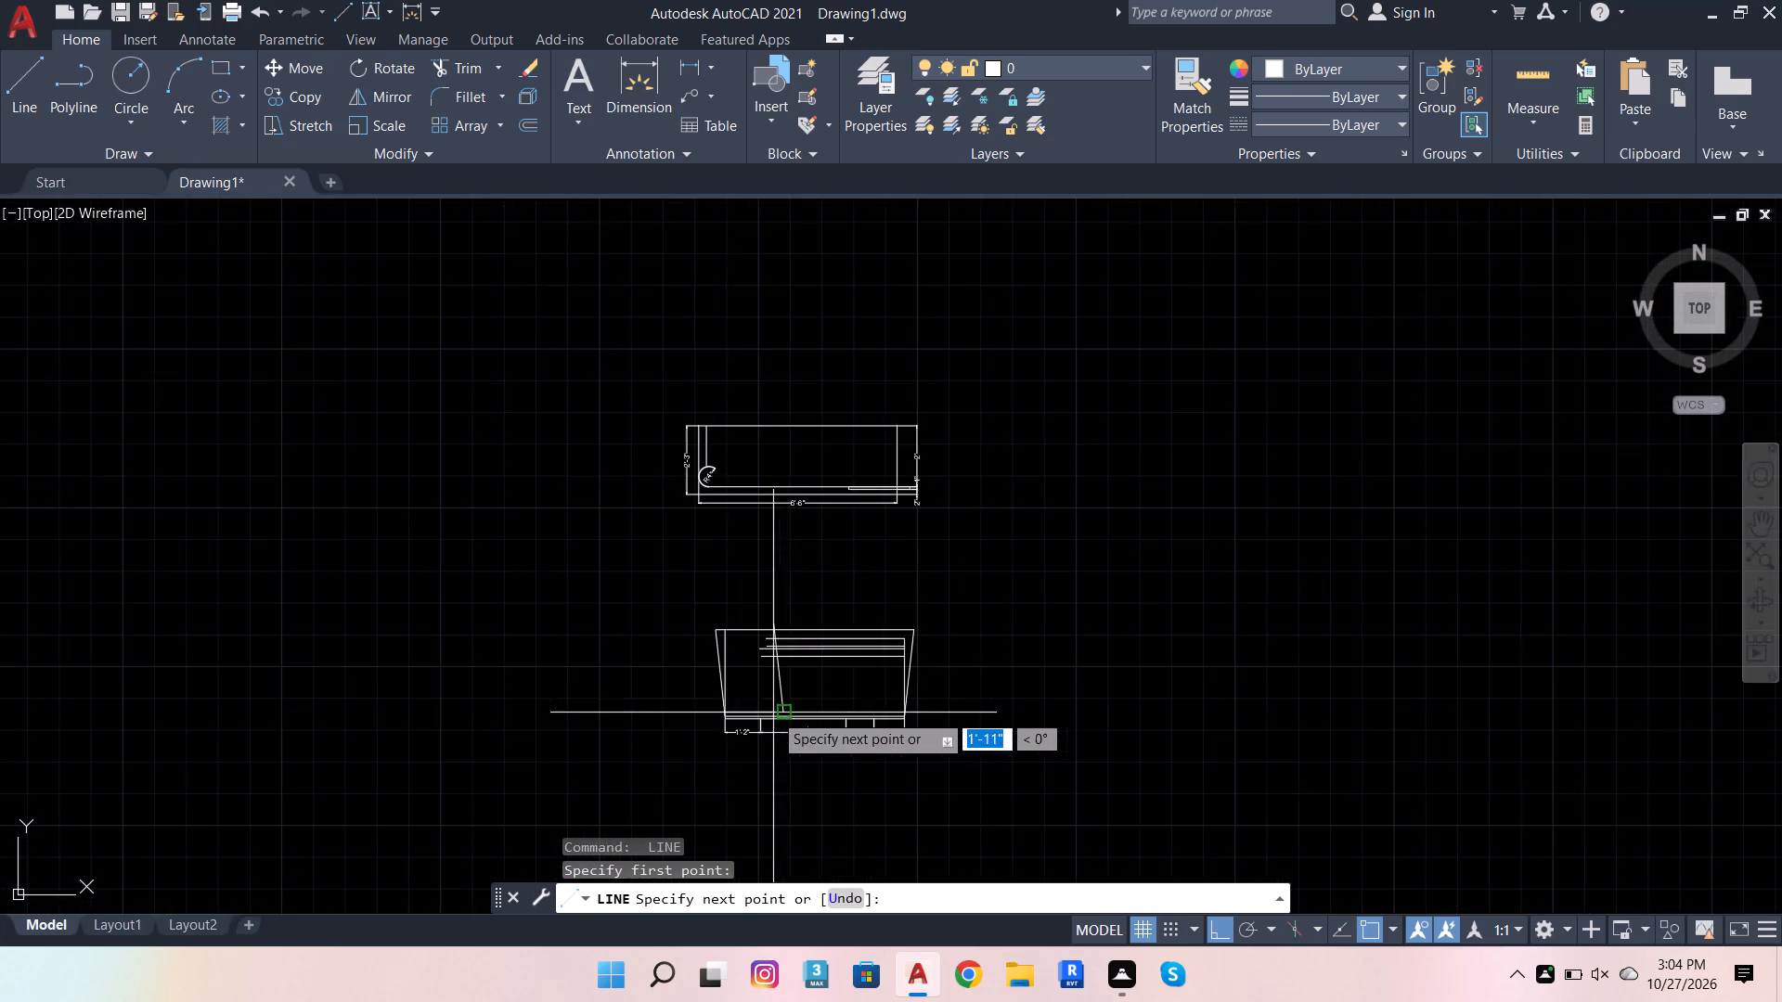
pyautogui.scroll(3, 915, 715)
pyautogui.click(957, 694)
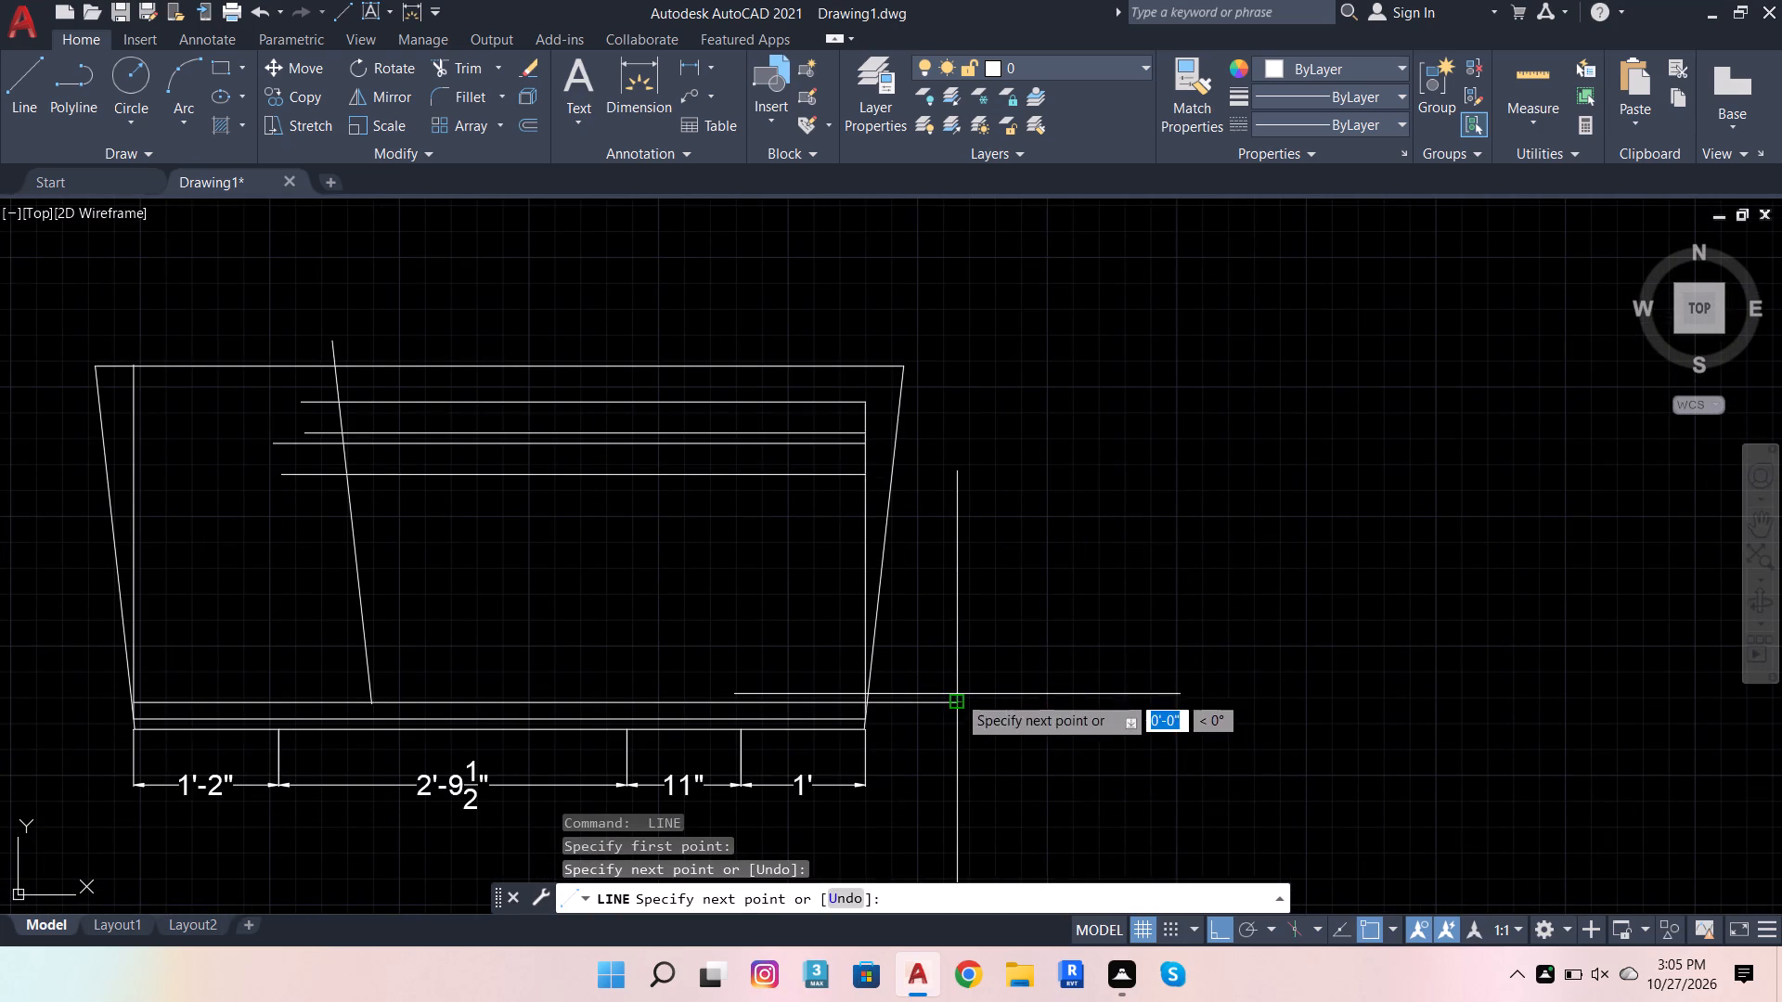
pyautogui.press('space')
# Draw a third horizontal line about 1" above the second, from the left vertical to beyond the right slanted side.
pyautogui.press('space')
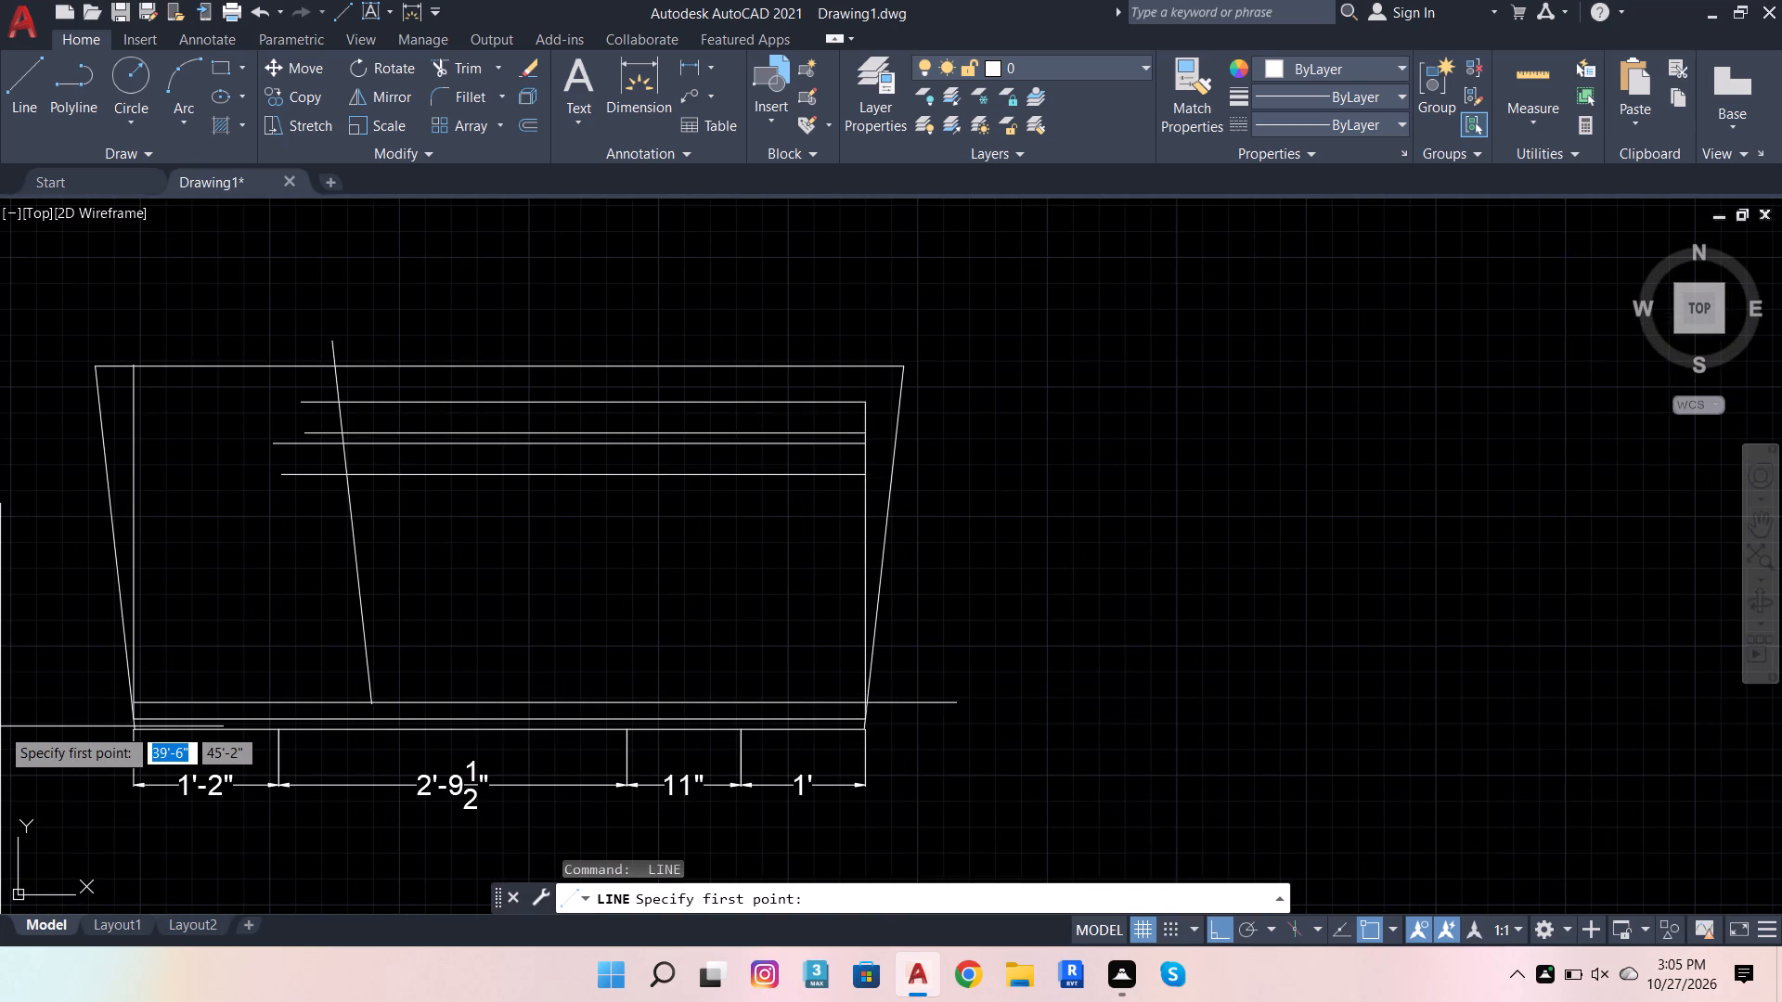
pyautogui.press('Escape')
pyautogui.scroll(2, 0, 695)
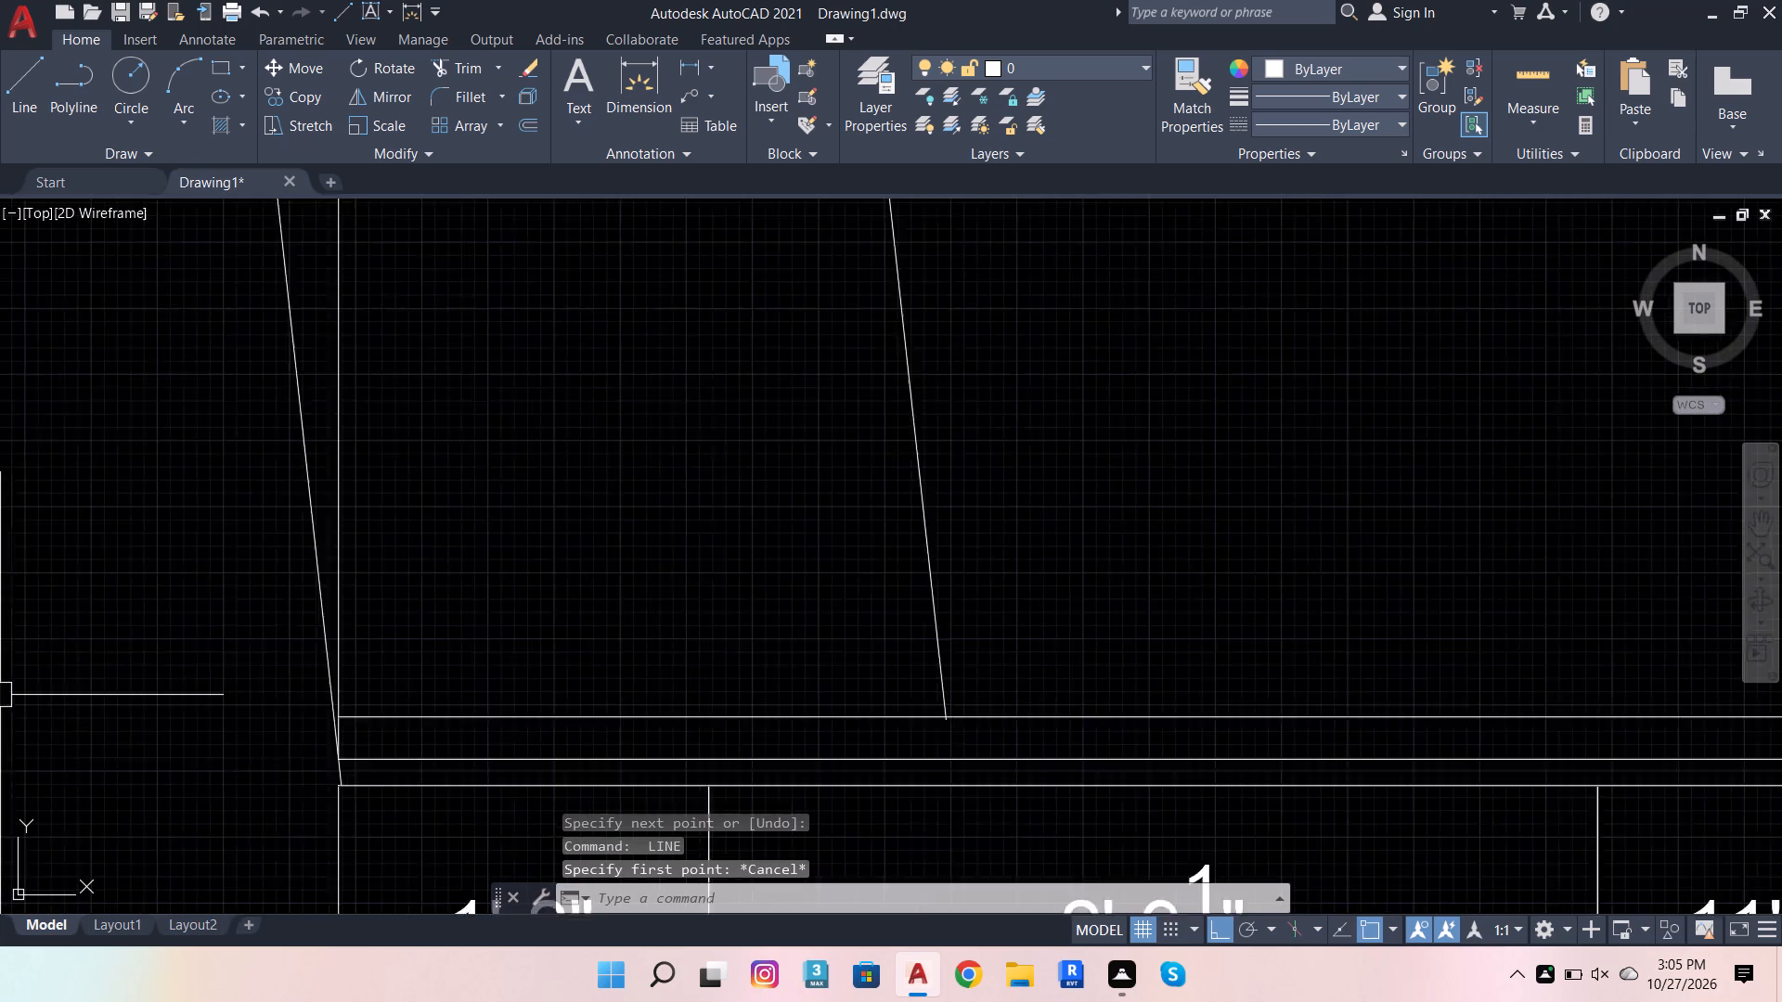
pyautogui.scroll(1, 0, 695)
pyautogui.press('space')
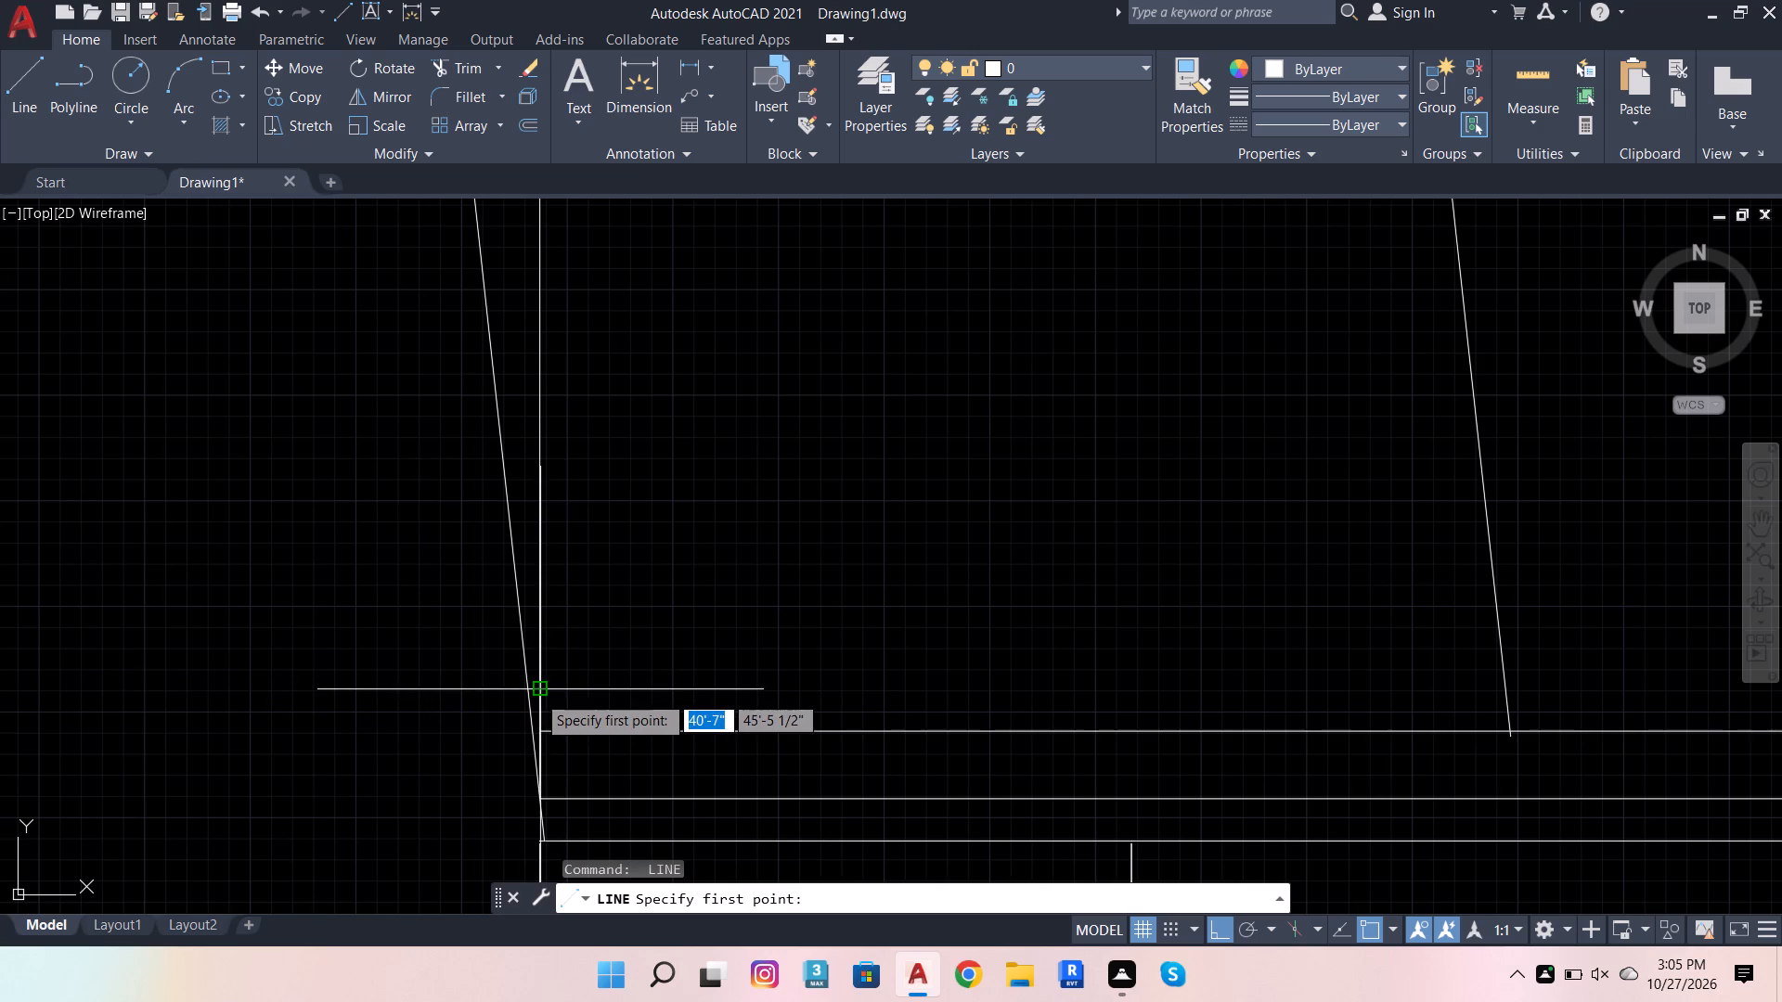
pyautogui.click(536, 694)
pyautogui.scroll(-3, 0, 786)
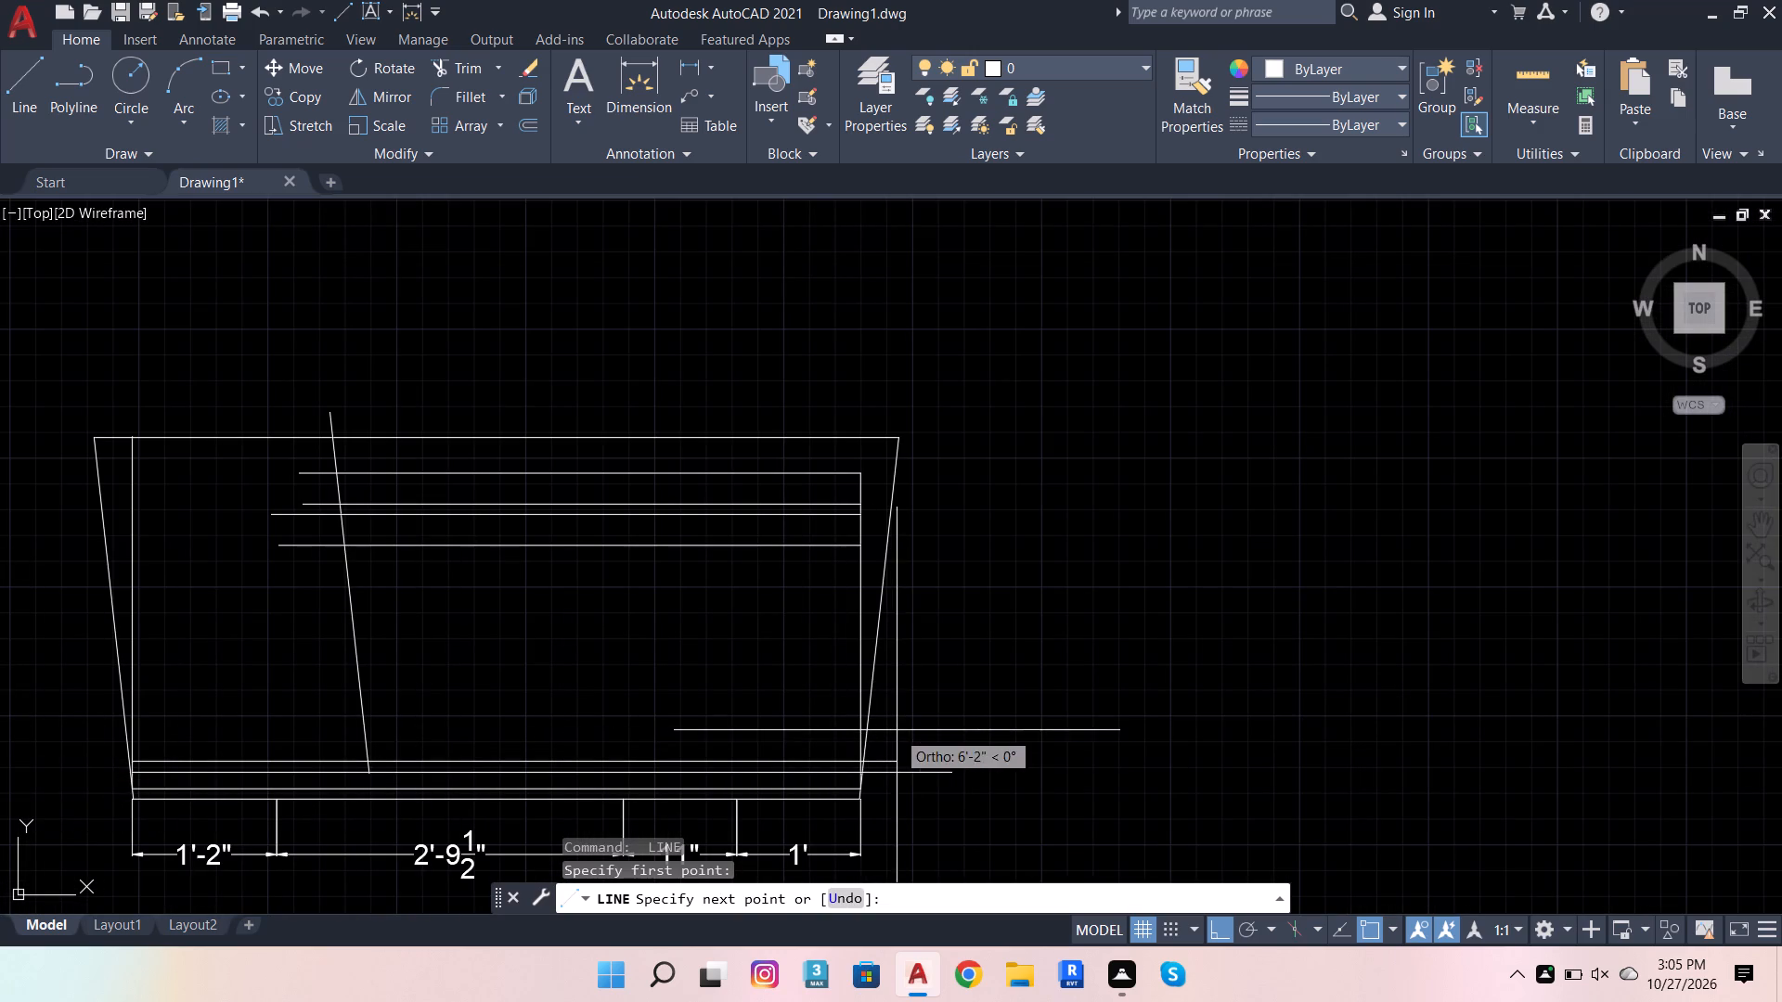
pyautogui.click(897, 730)
pyautogui.press('space')
# Extend the upper two of the new bottom horizontal lines to the left slanted side.
pyautogui.scroll(3, 0, 763)
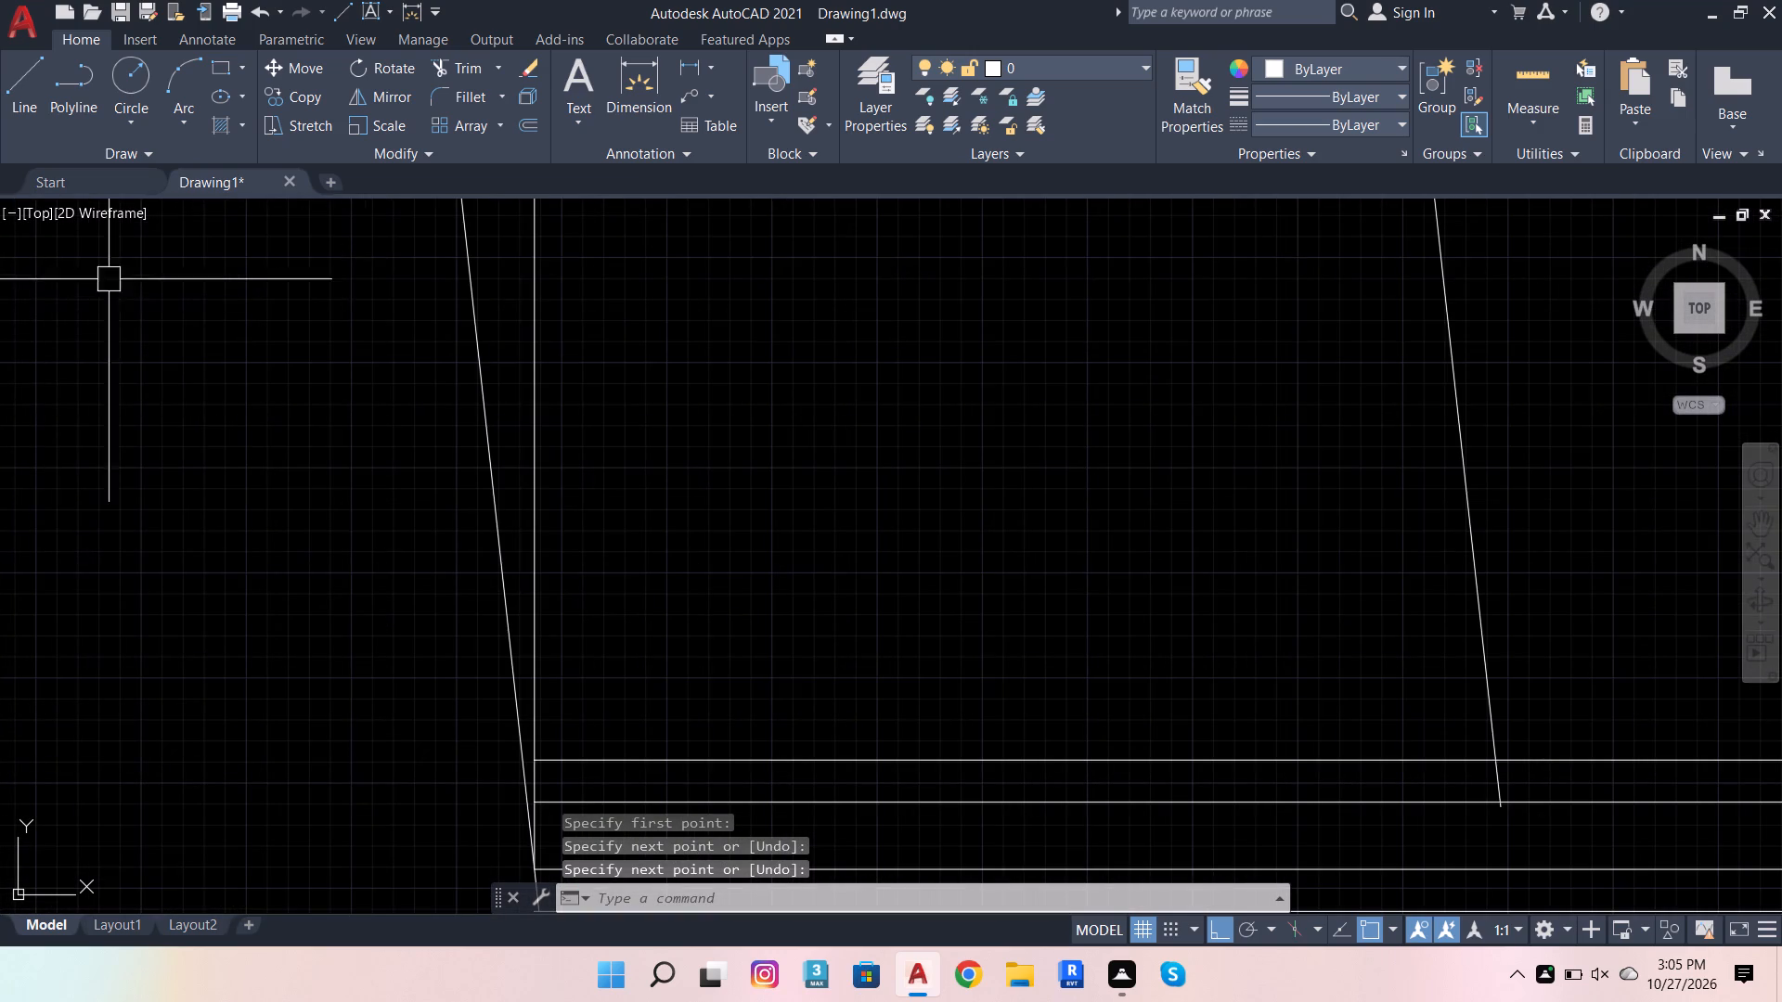
pyautogui.click(440, 66)
pyautogui.scroll(-1, 737, 511)
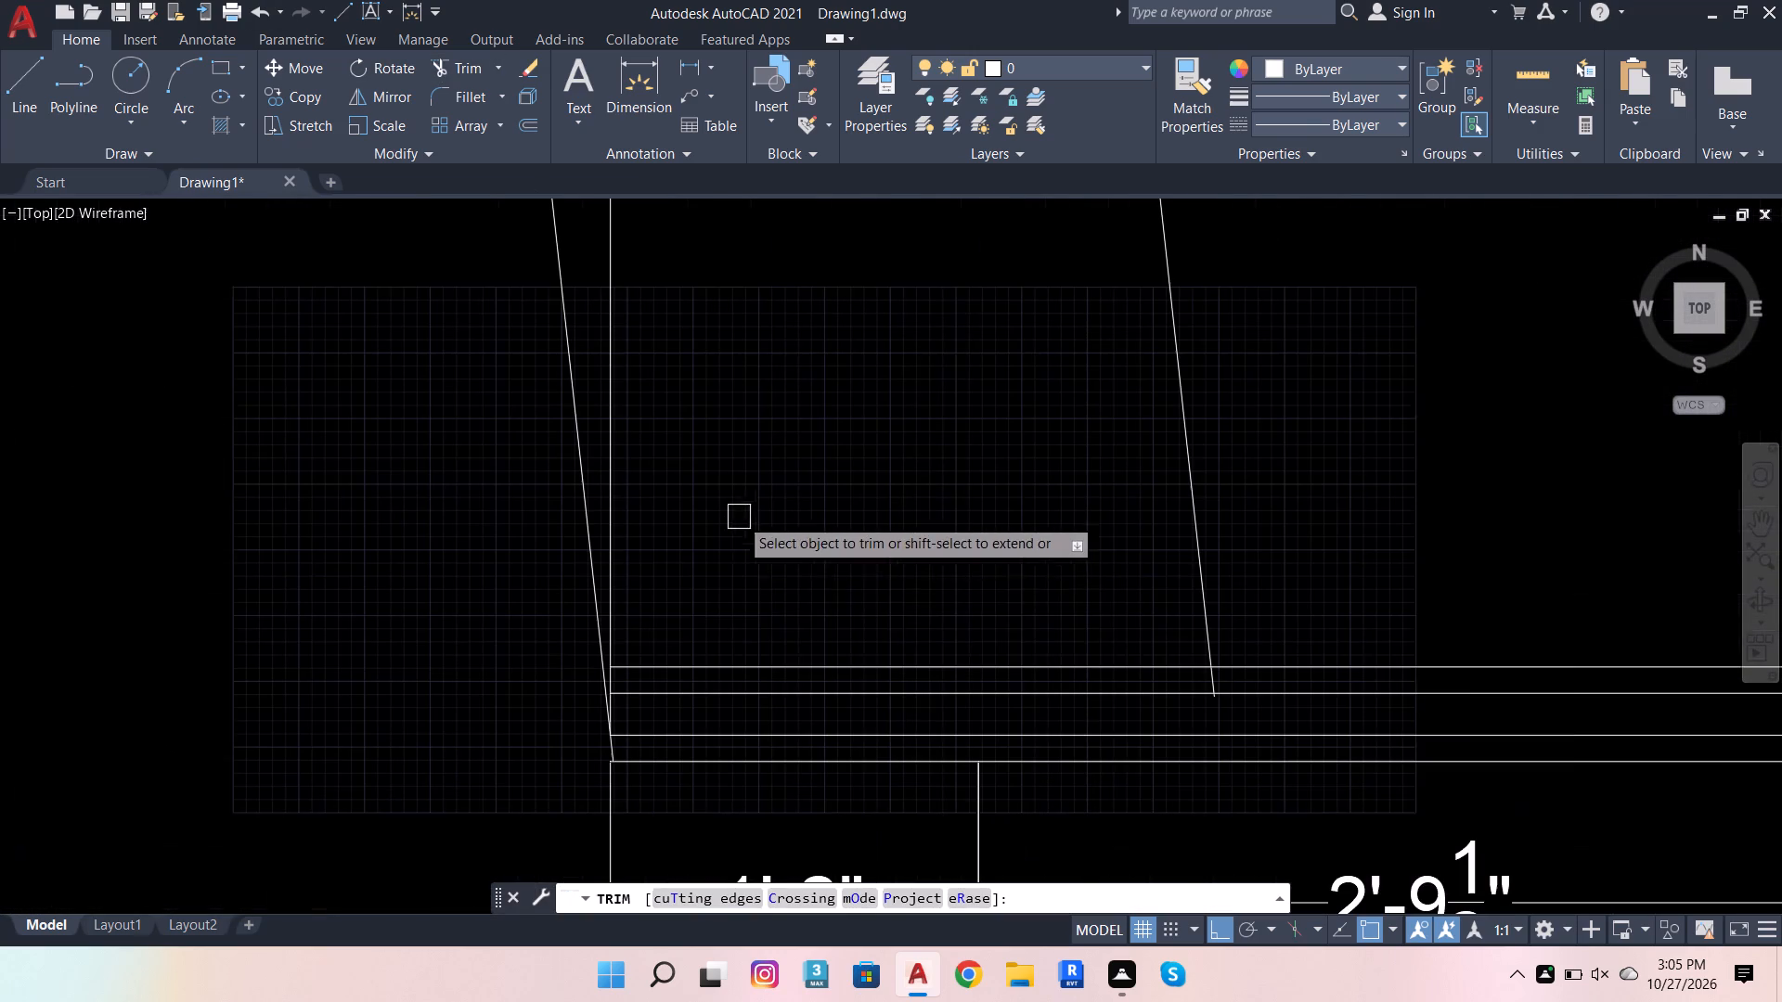
pyautogui.keyDown('shift'); pyautogui.click(750, 674); pyautogui.keyUp('shift')
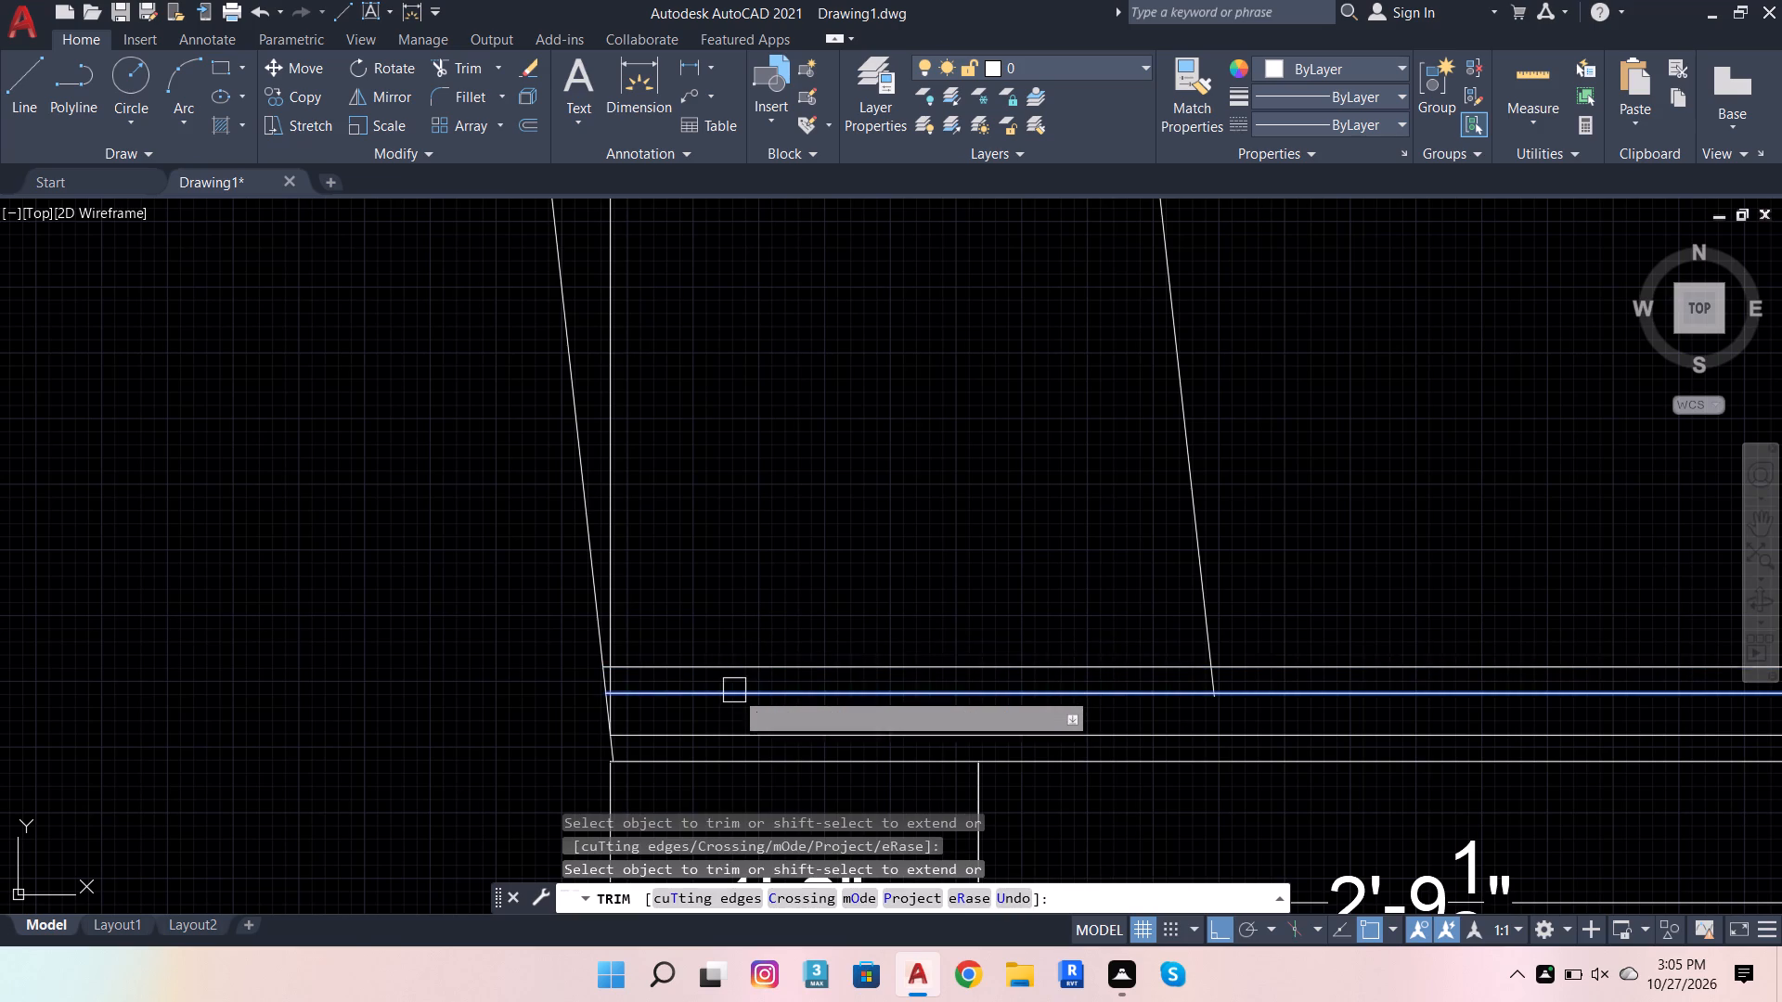
pyautogui.keyDown('shift'); pyautogui.click(732, 692); pyautogui.keyUp('shift')
# Trim away the left vertical's segments below the uppermost of the new bottom horizontal lines.
pyautogui.scroll(3, 664, 712)
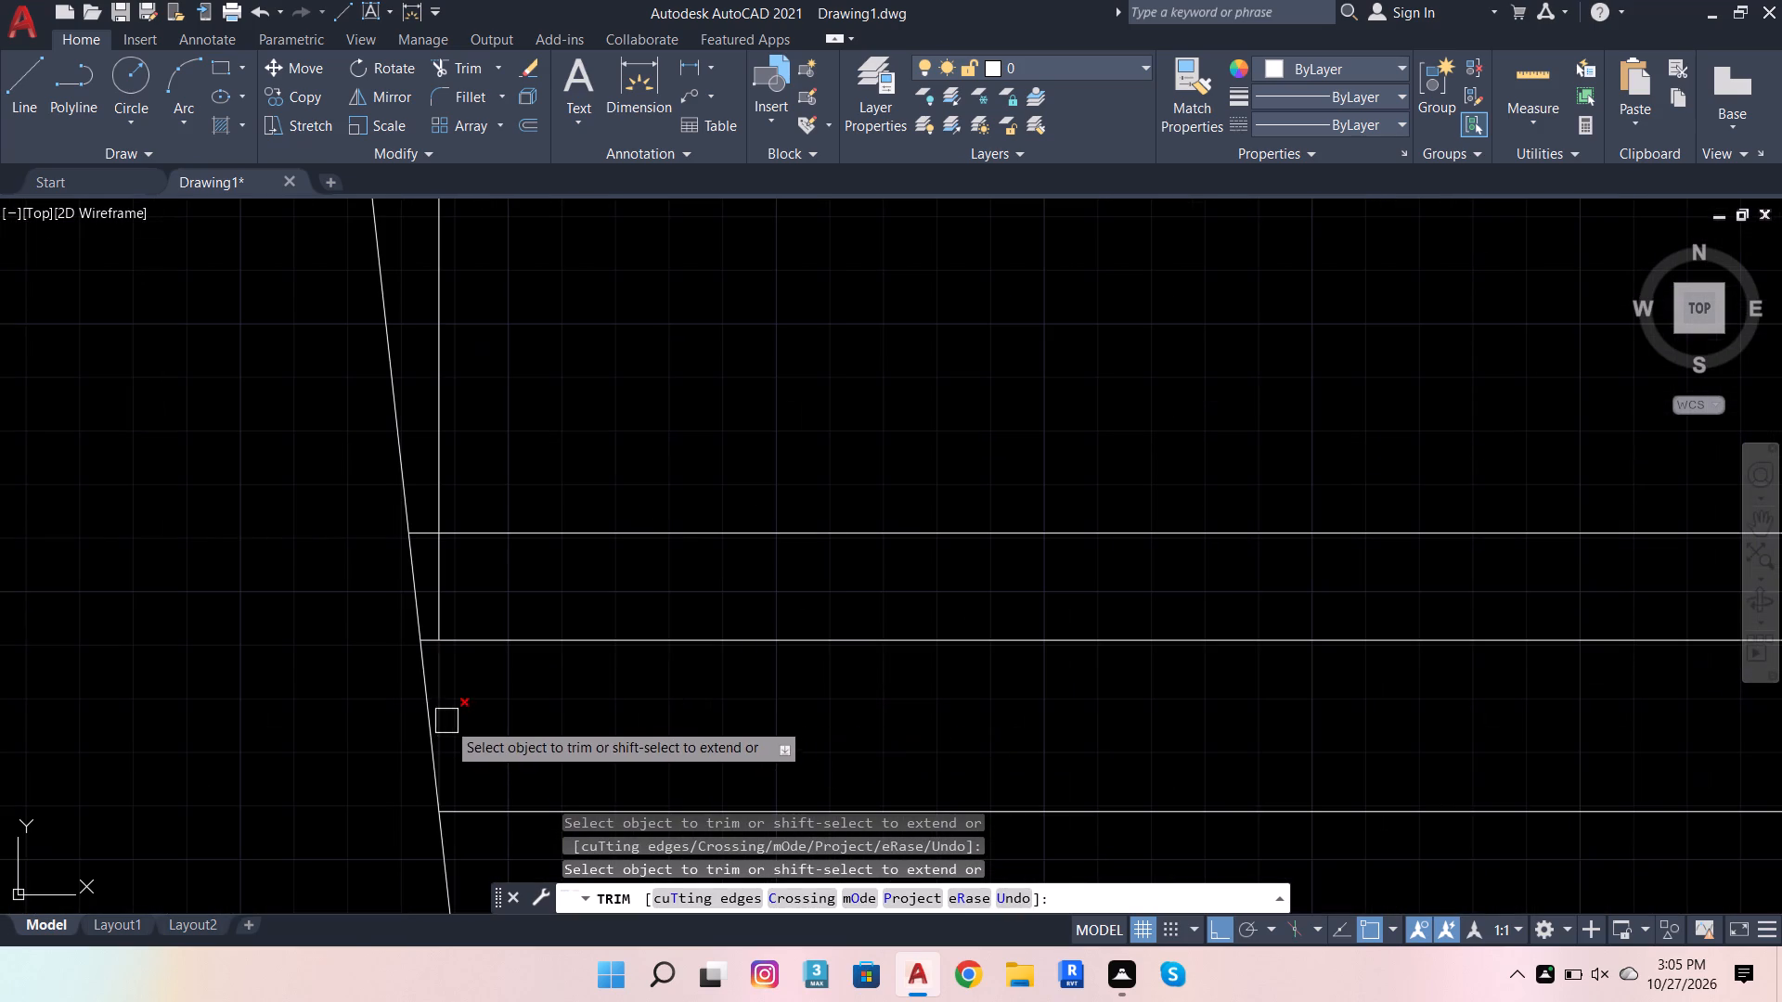
pyautogui.click(446, 721)
pyautogui.click(445, 587)
pyautogui.scroll(-4, 544, 679)
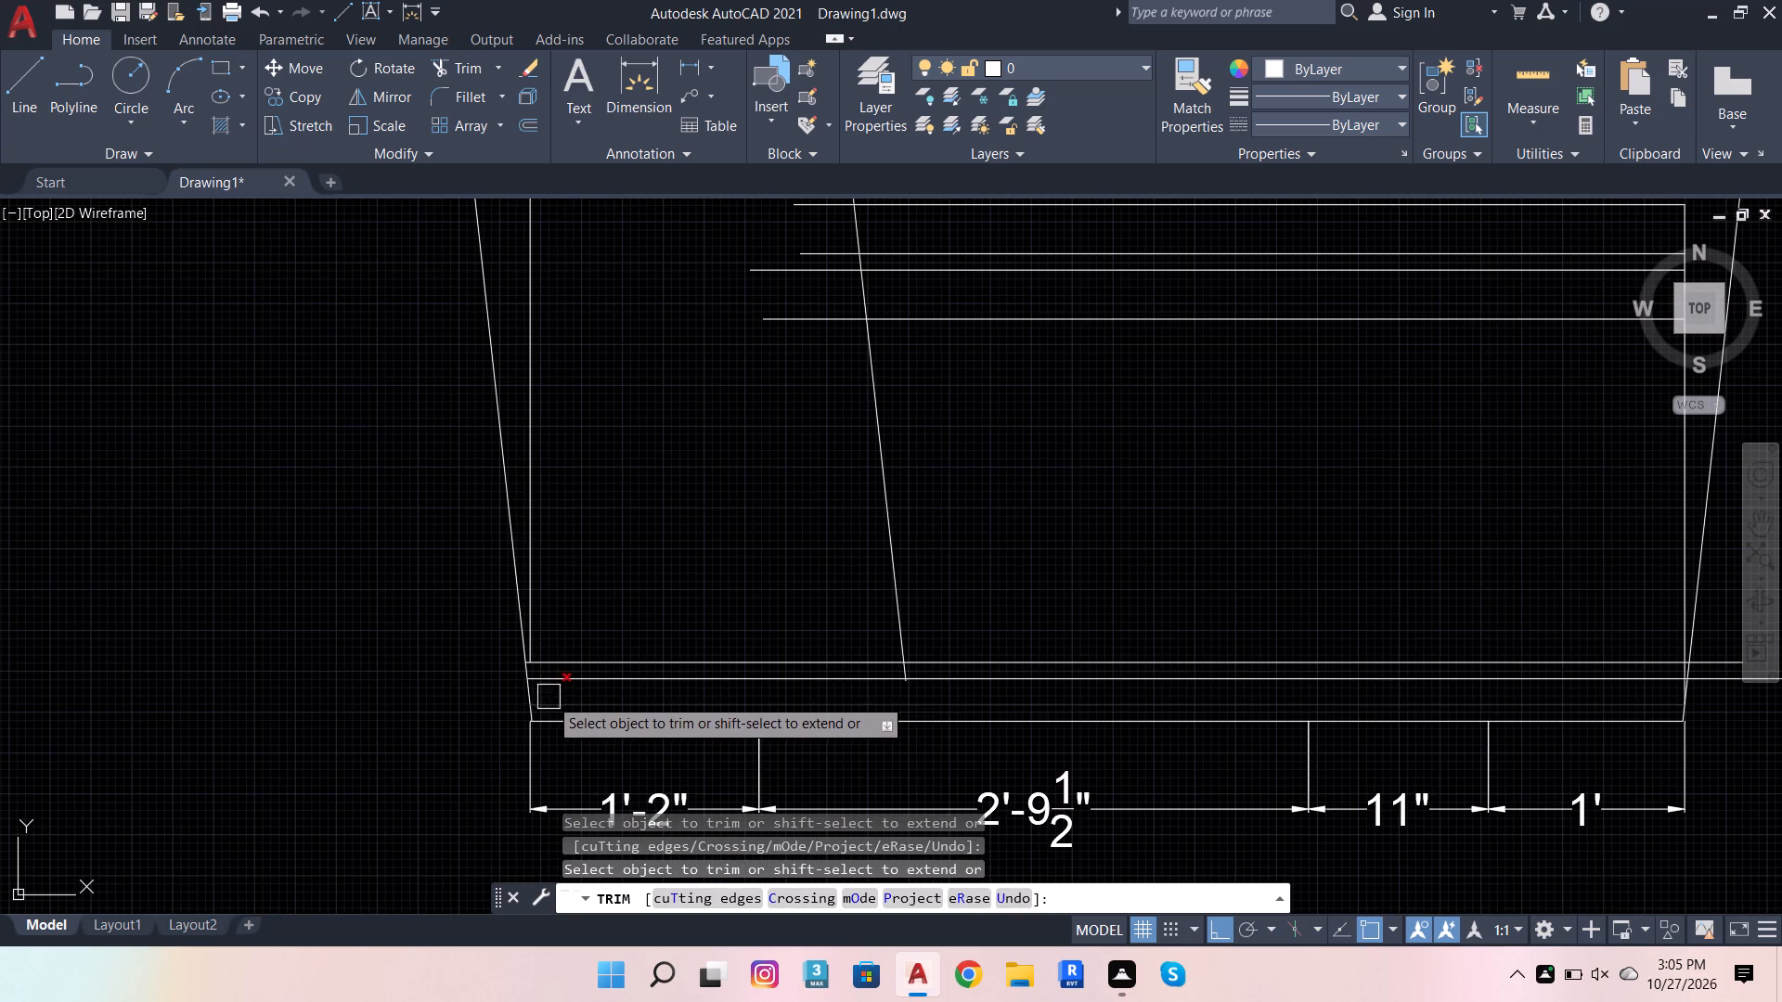
# Trim off the lower end of the inner slanted divider below the uppermost of the bottom horizontal lines.
pyautogui.scroll(3, 947, 685)
pyautogui.click(769, 635)
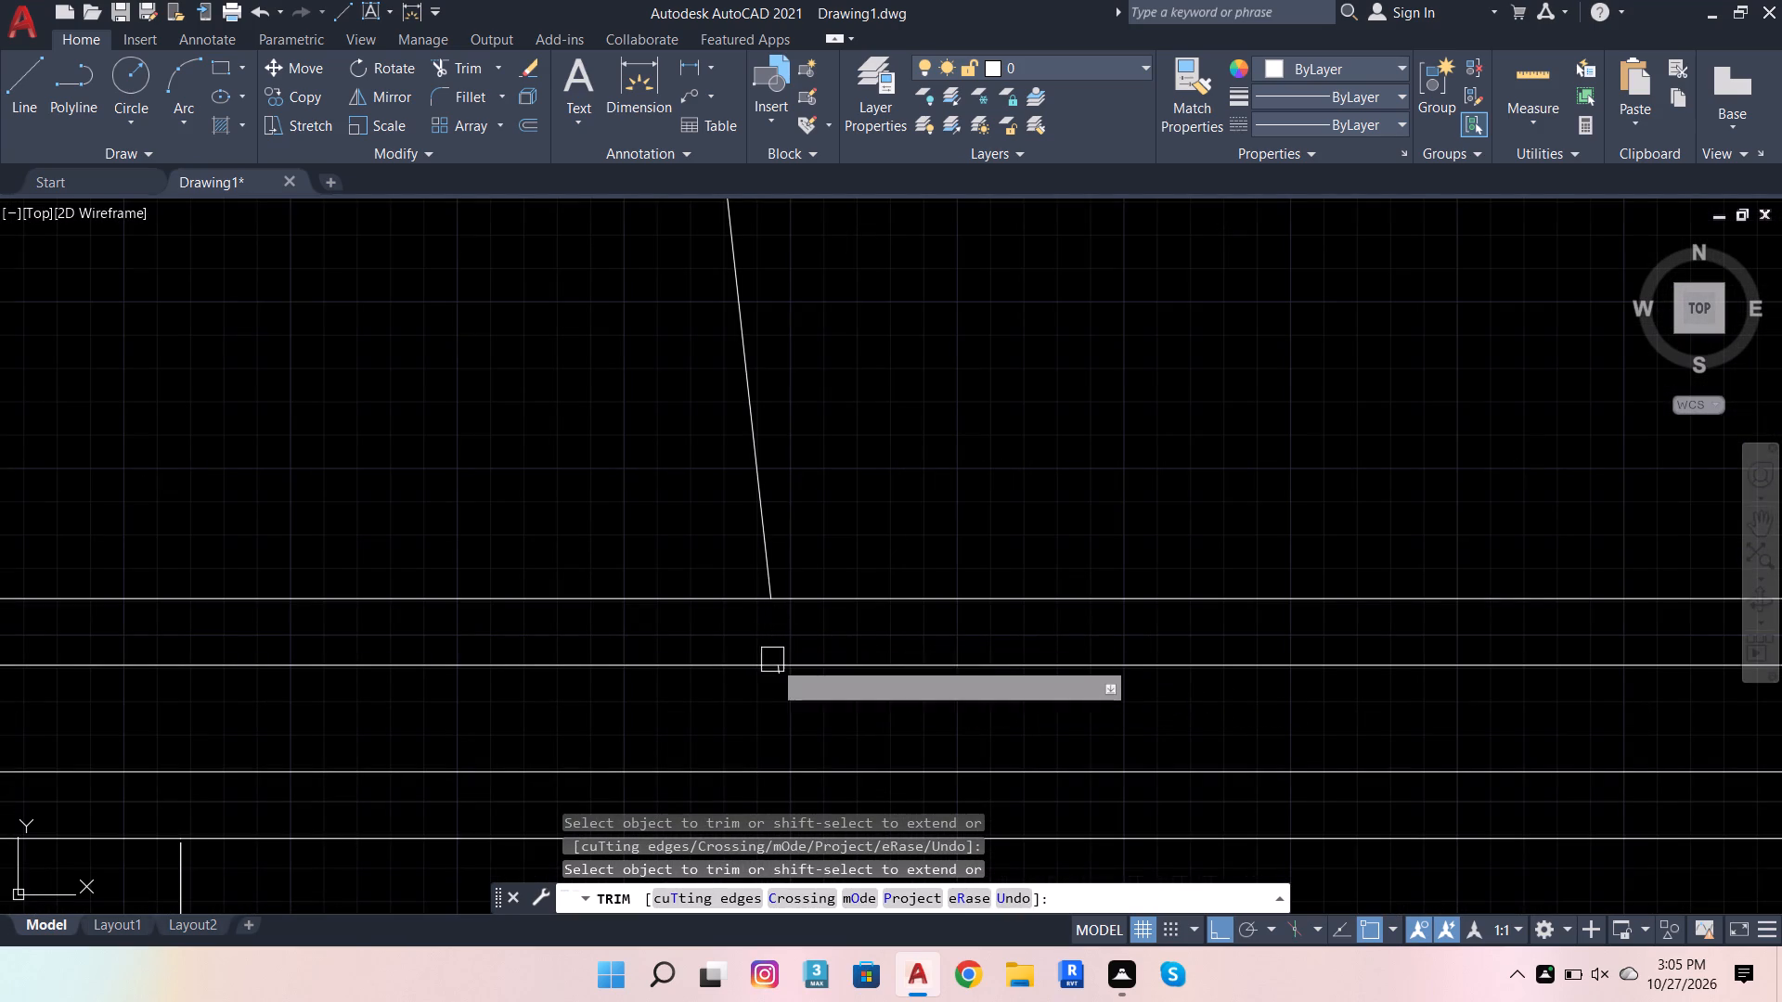
pyautogui.scroll(4, 769, 679)
pyautogui.click(813, 643)
pyautogui.scroll(-5, 709, 736)
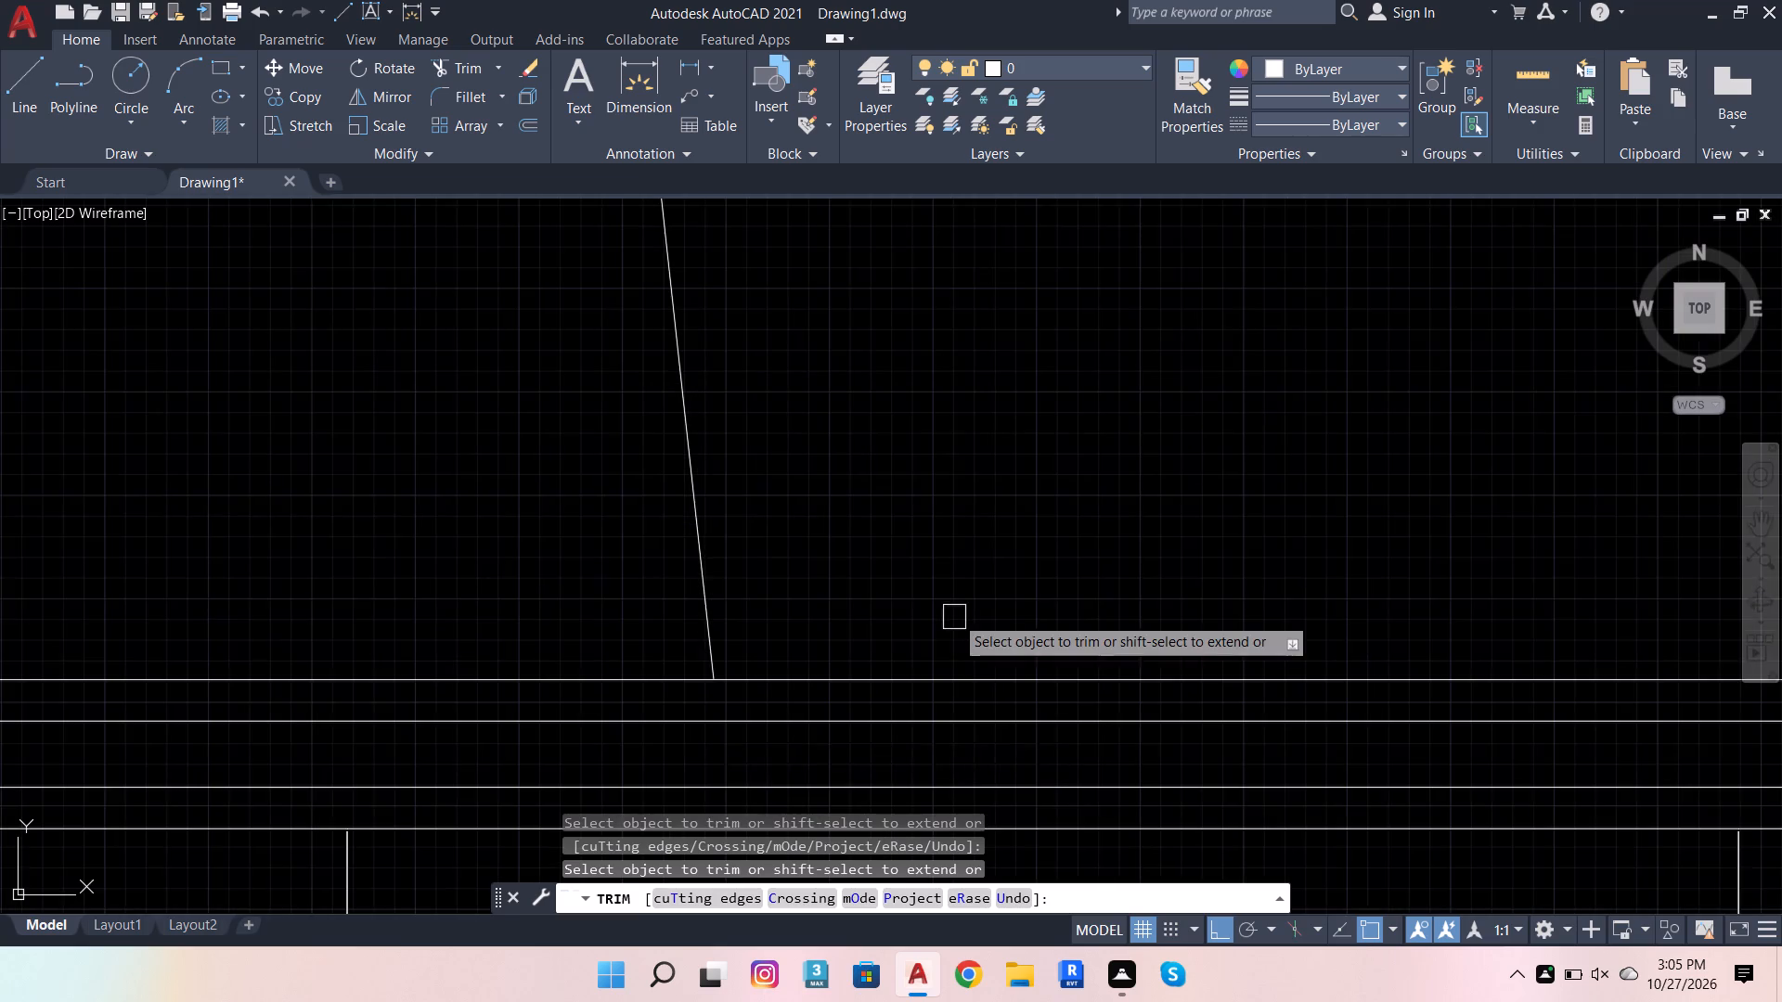
pyautogui.scroll(-2, 954, 615)
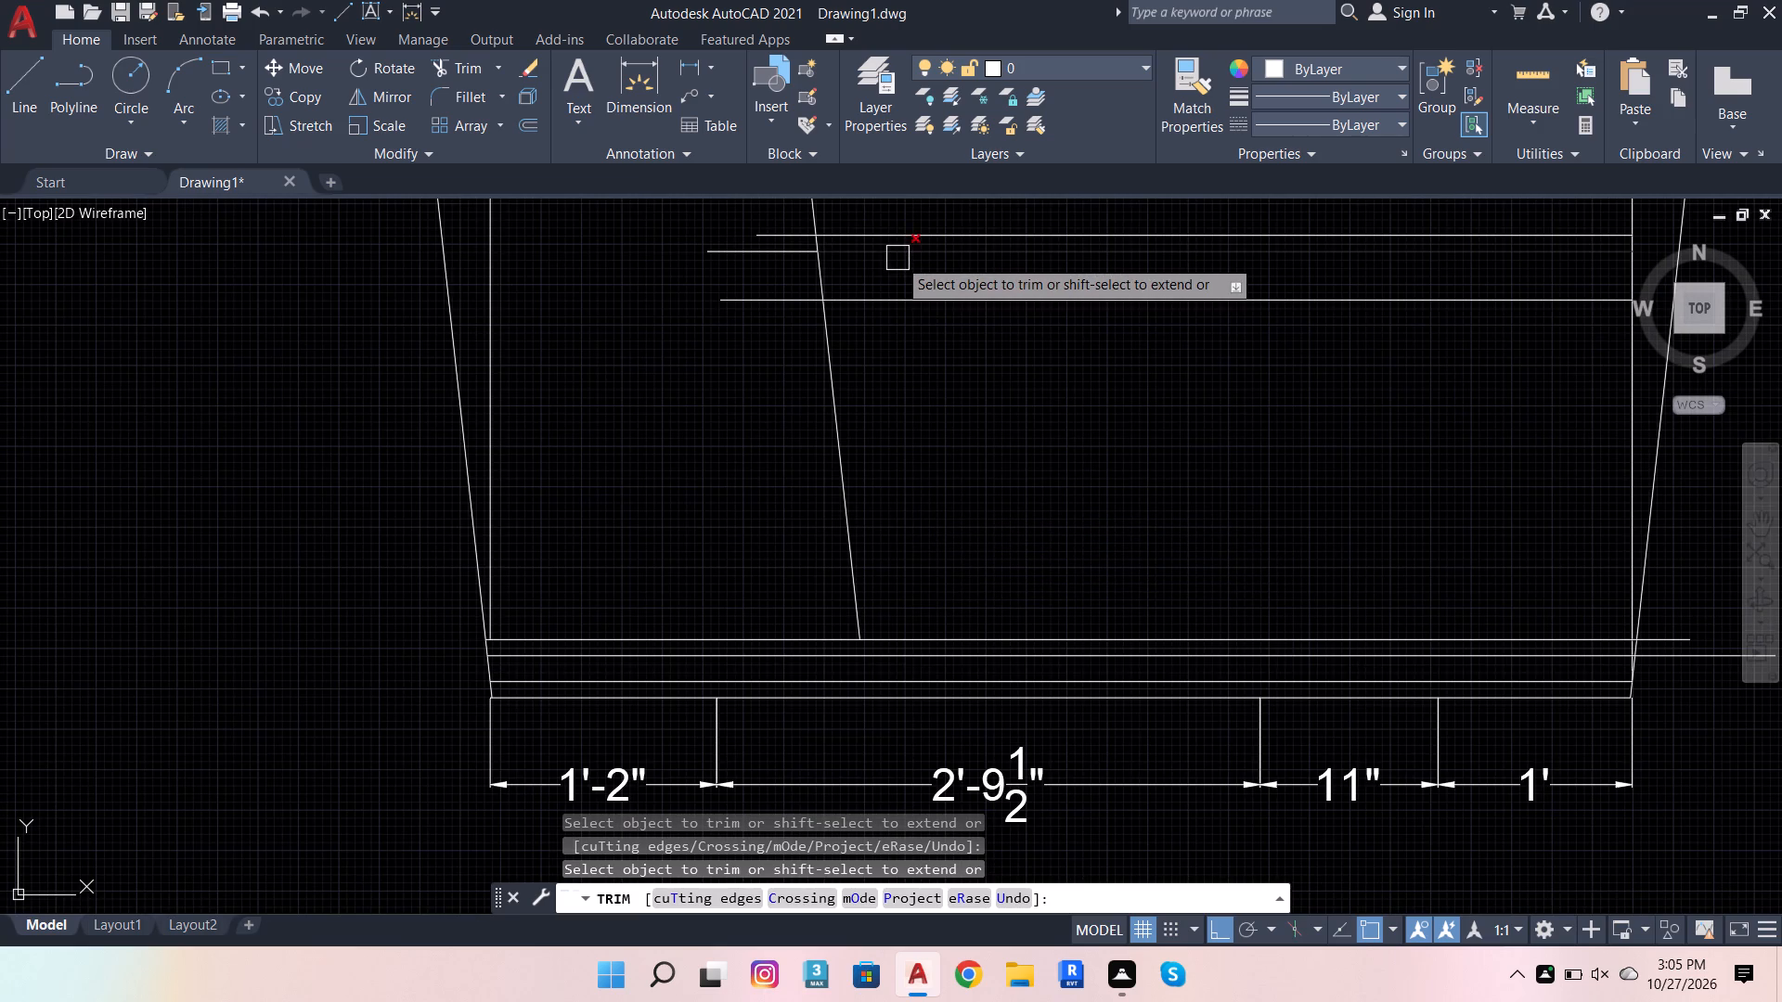
pyautogui.scroll(-1, 942, 107)
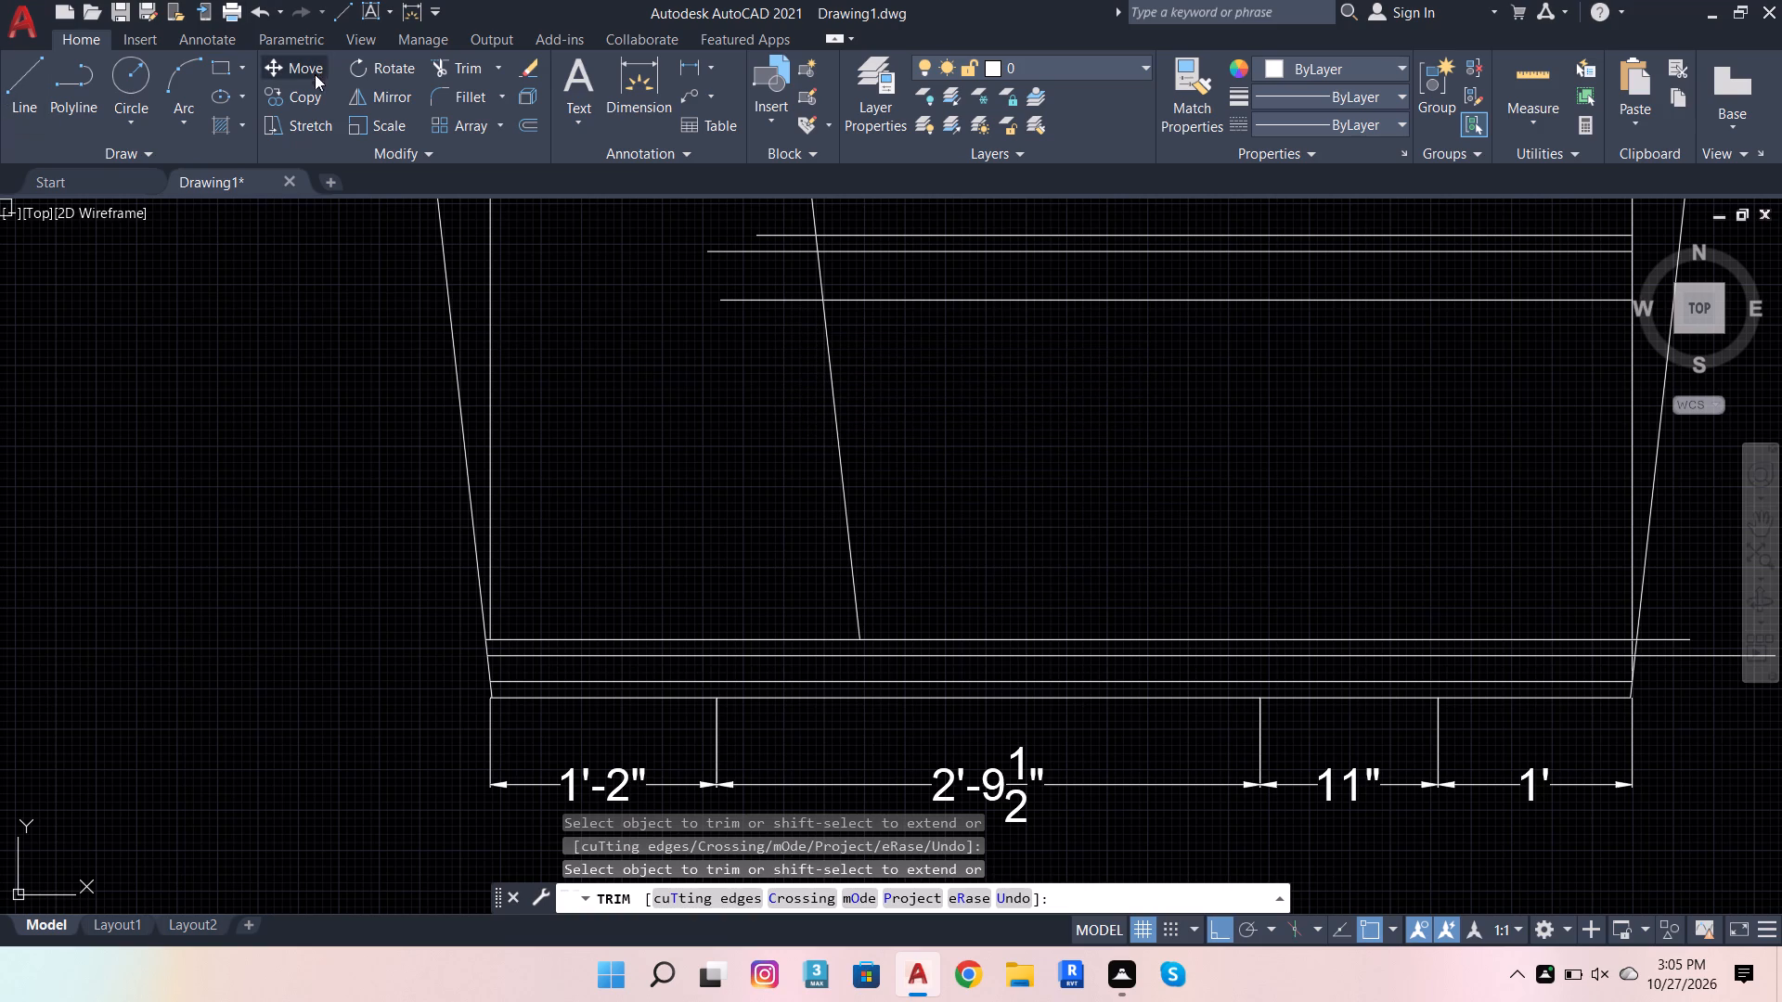
# Offset the elevation's left inner vertical line 1'-2" inward to create a second vertical.
pyautogui.click(543, 126)
pyautogui.click(532, 121)
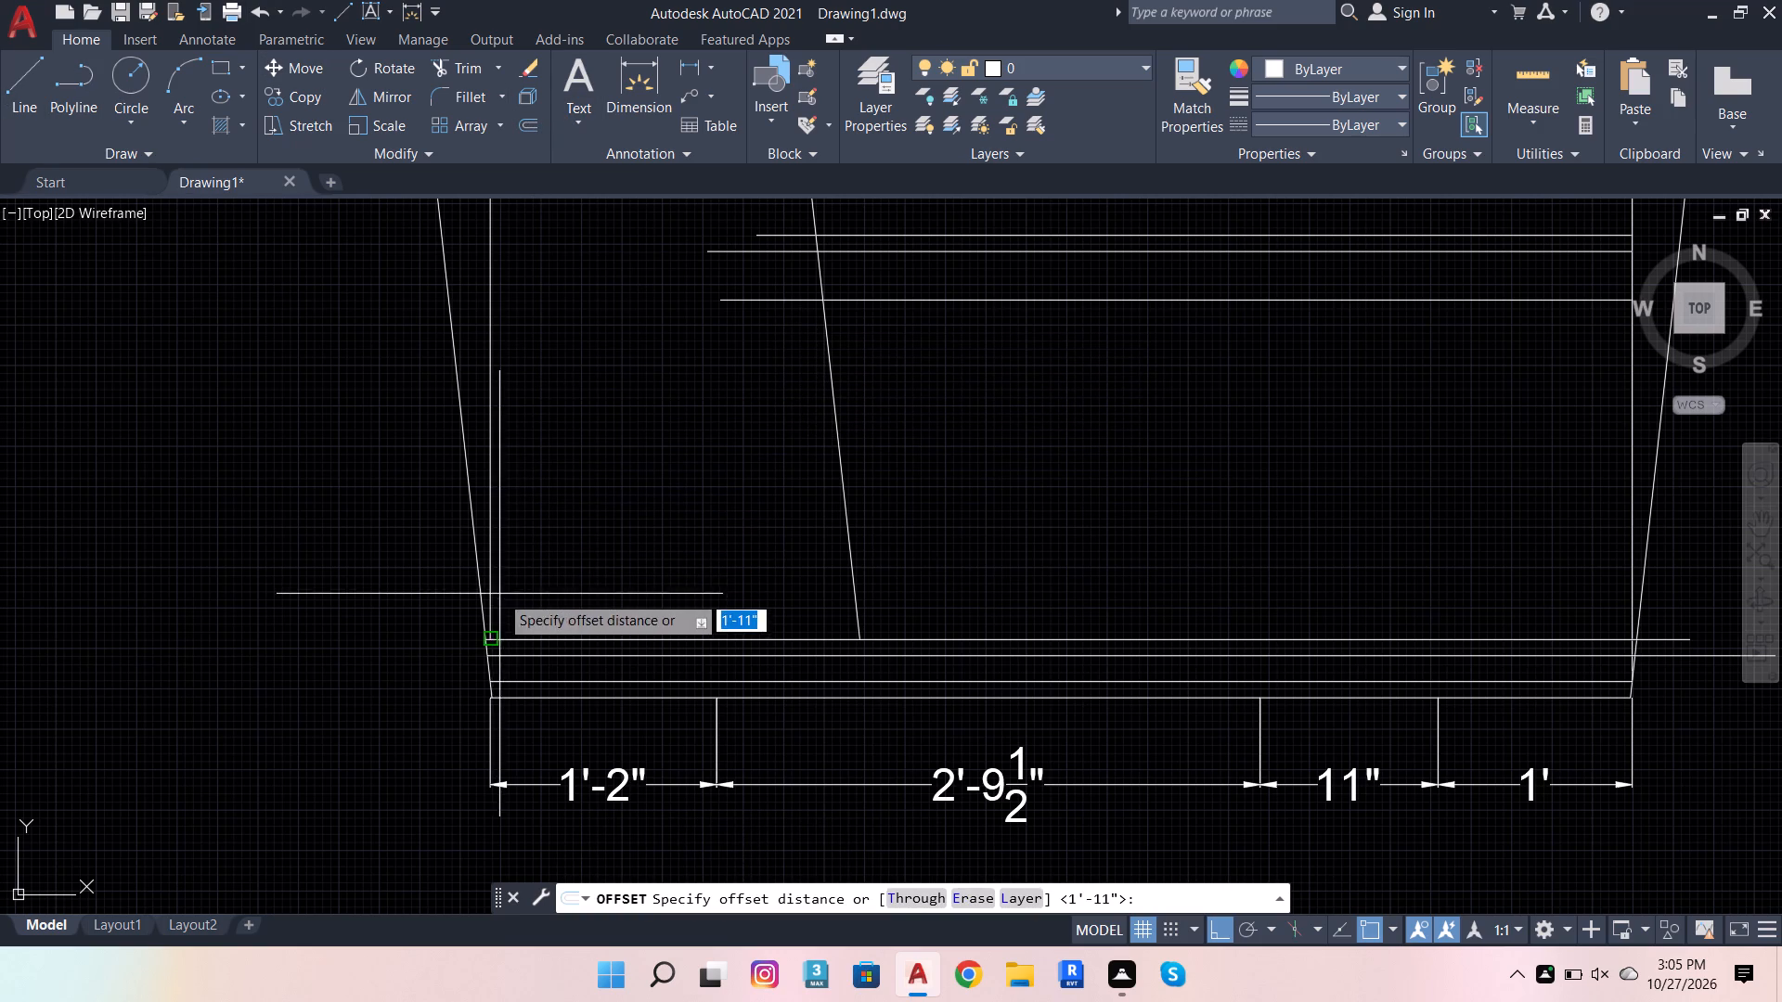
pyautogui.click(490, 634)
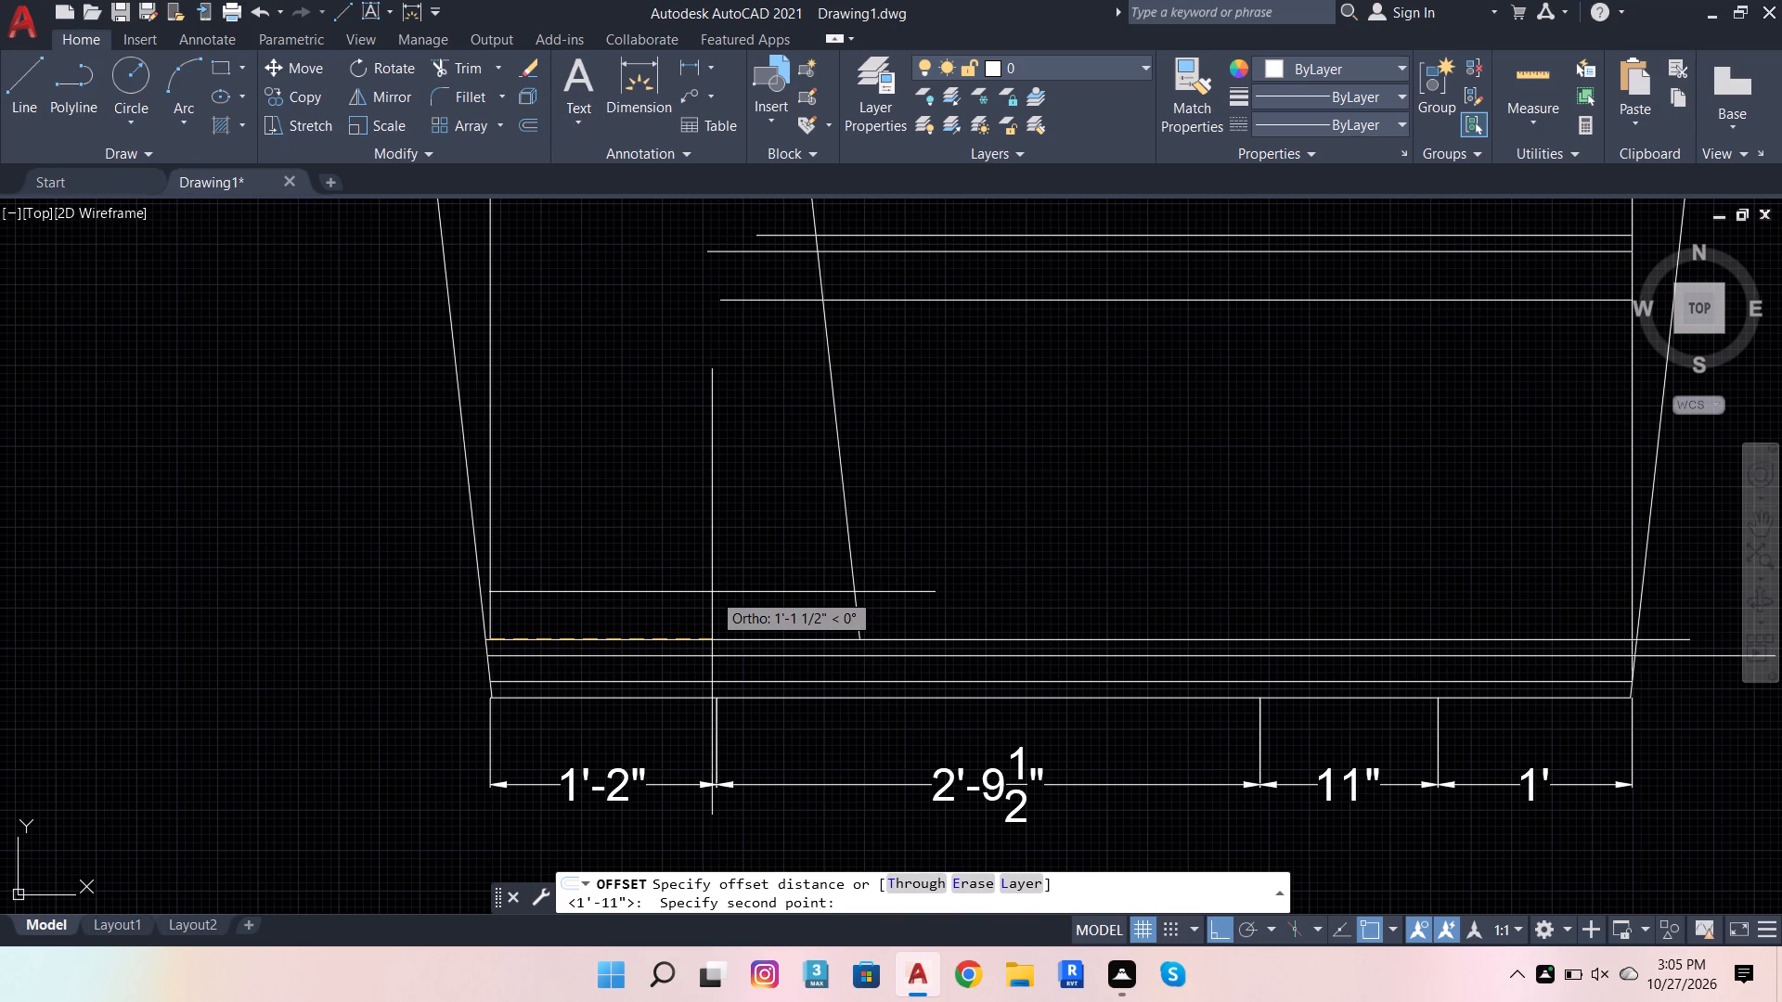
pyautogui.write("1'2")
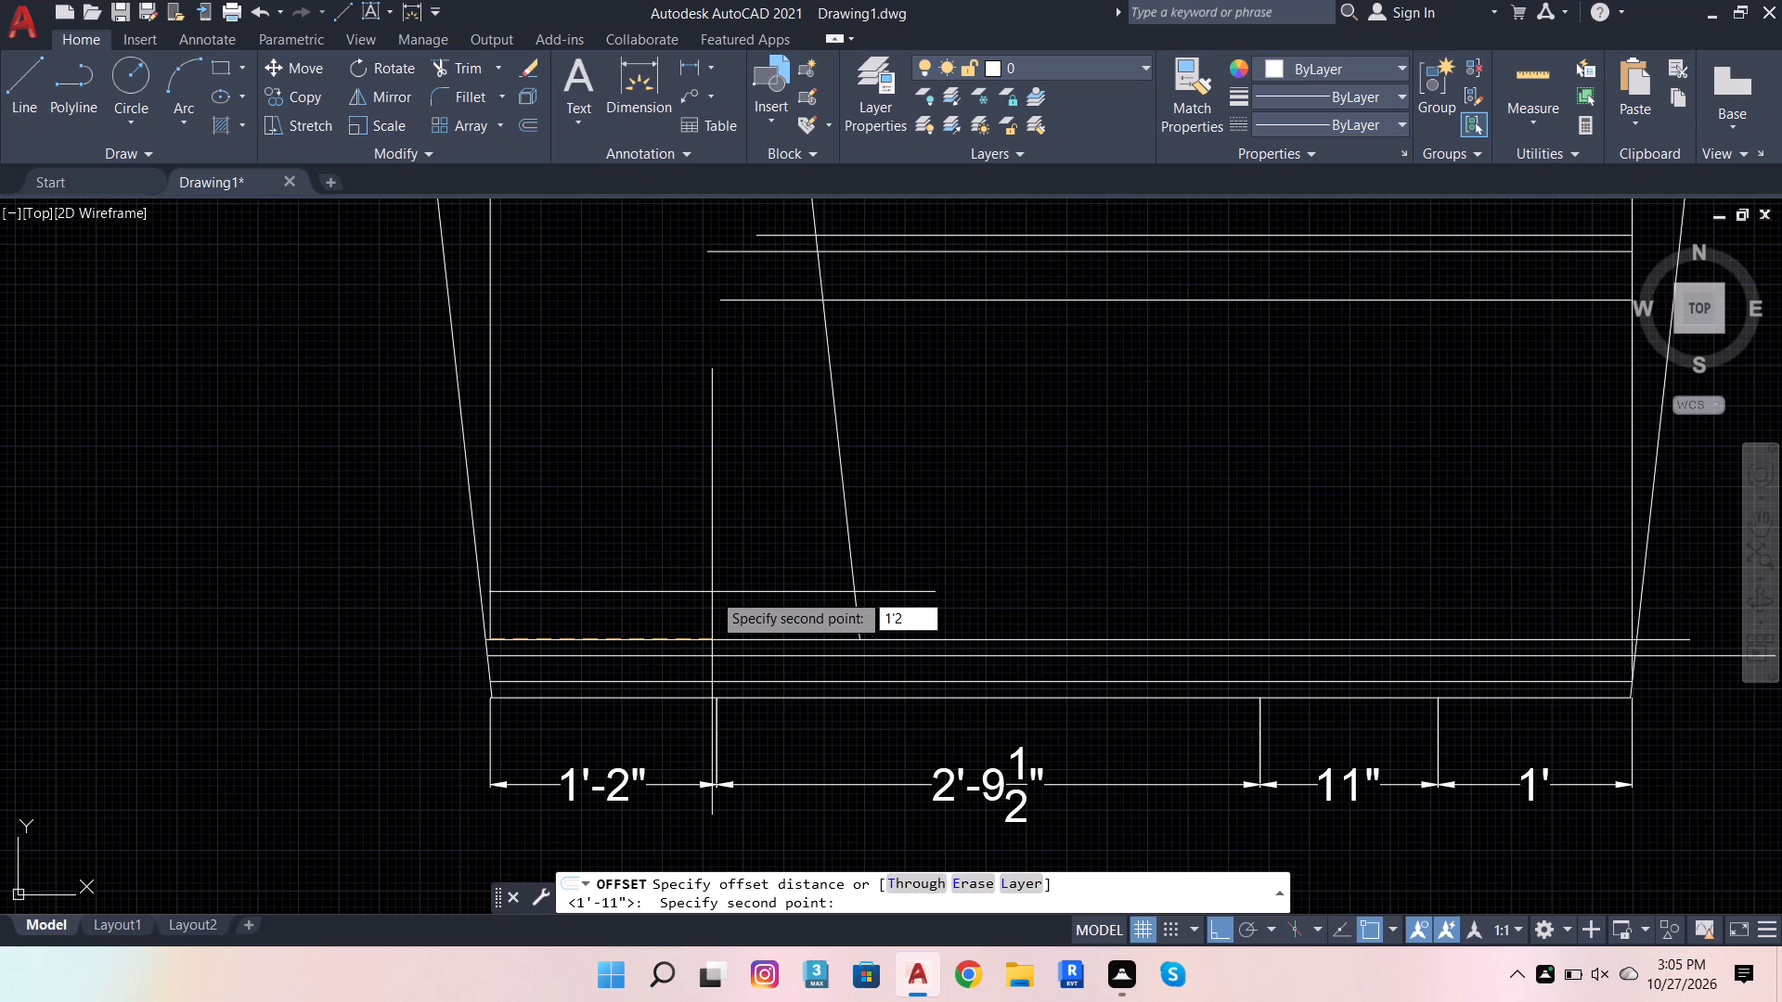
pyautogui.press('Return')
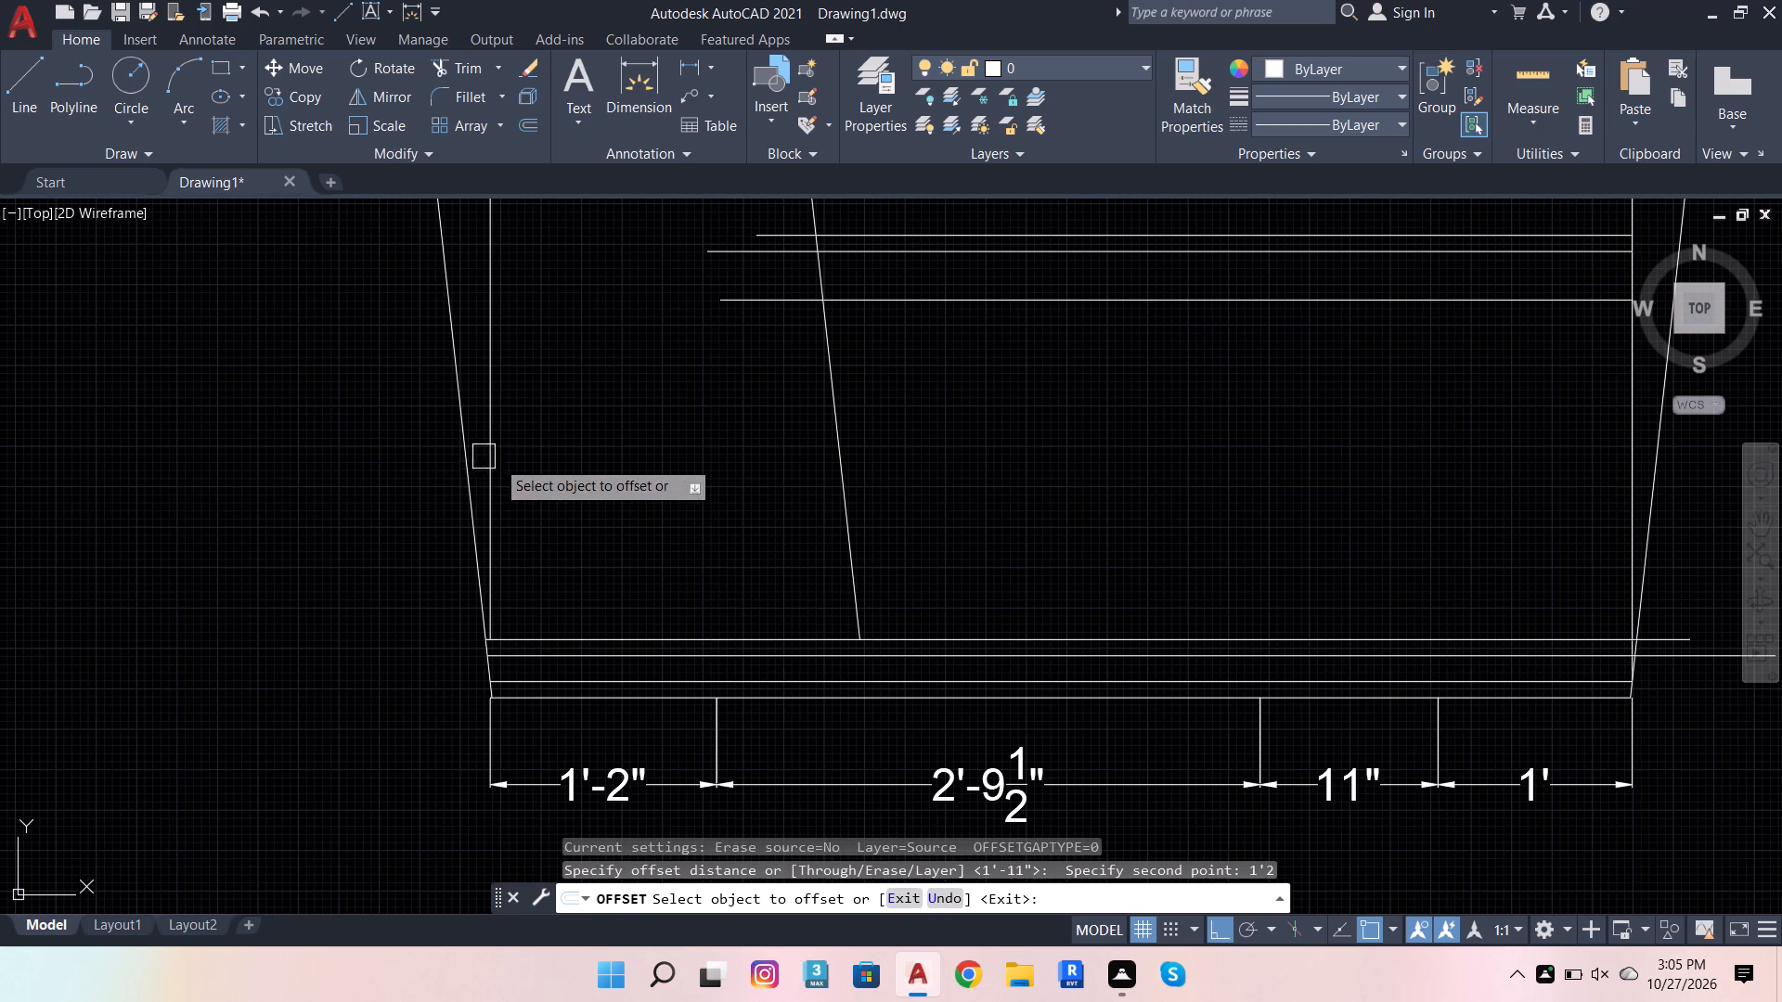
pyautogui.click(485, 484)
pyautogui.click(617, 487)
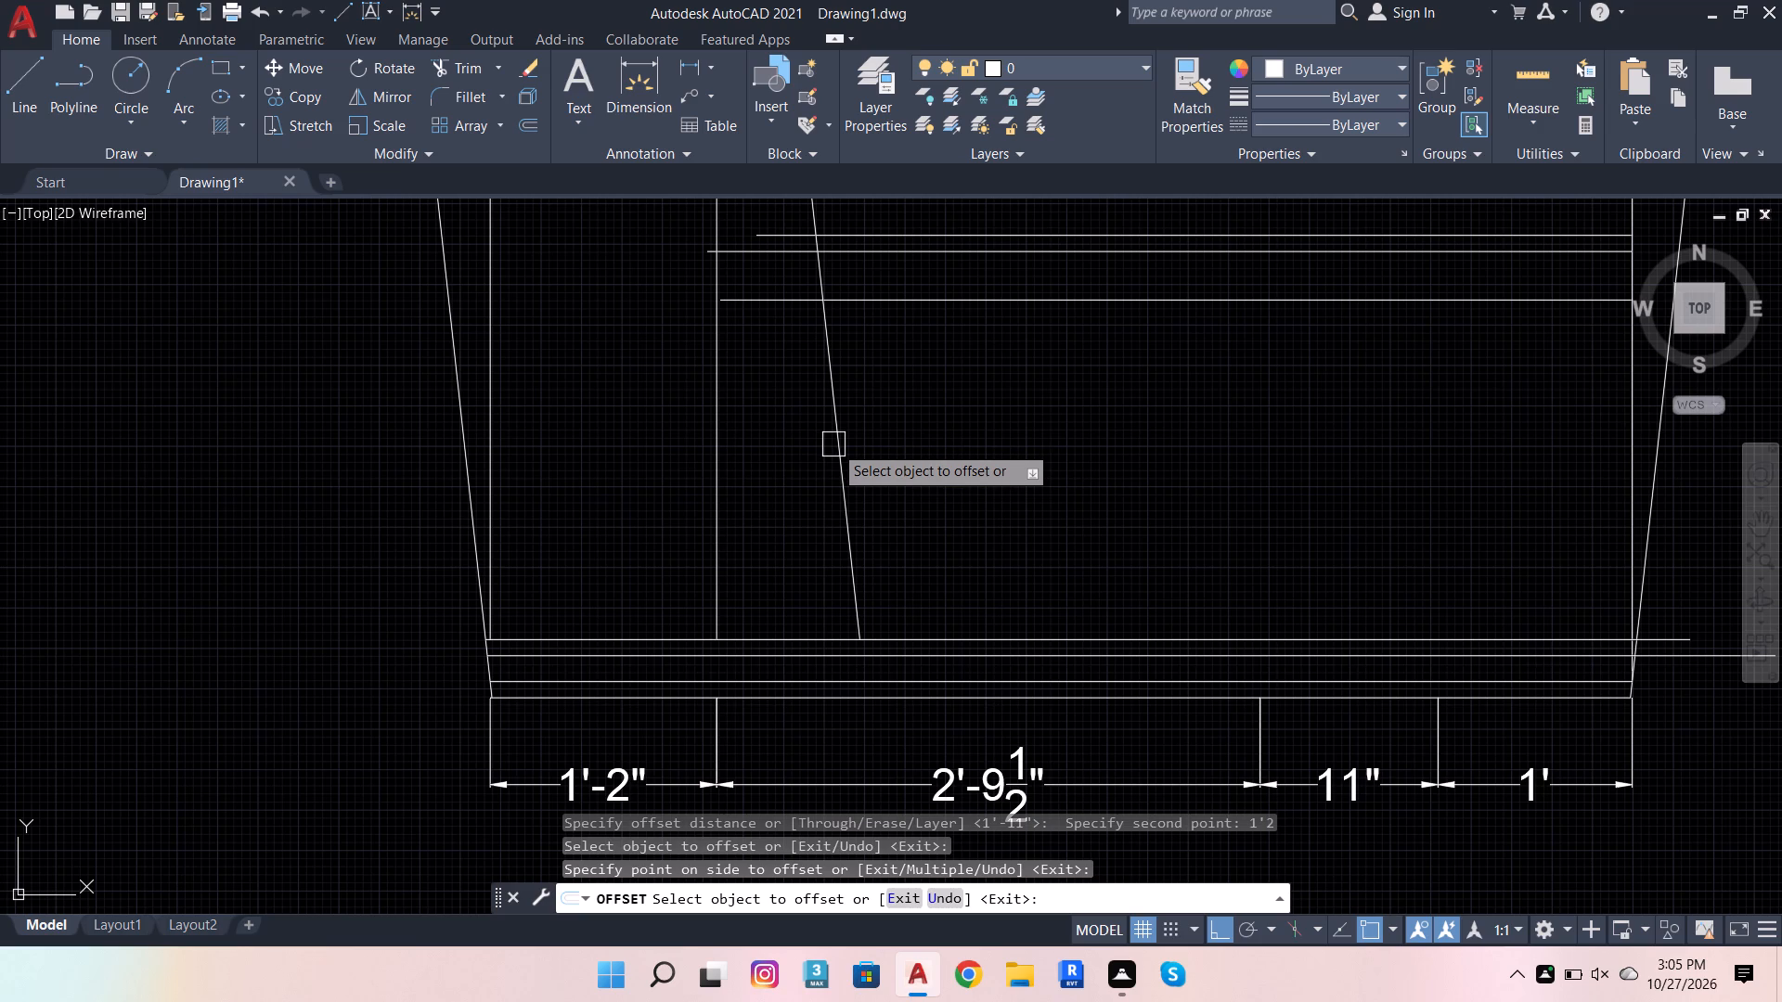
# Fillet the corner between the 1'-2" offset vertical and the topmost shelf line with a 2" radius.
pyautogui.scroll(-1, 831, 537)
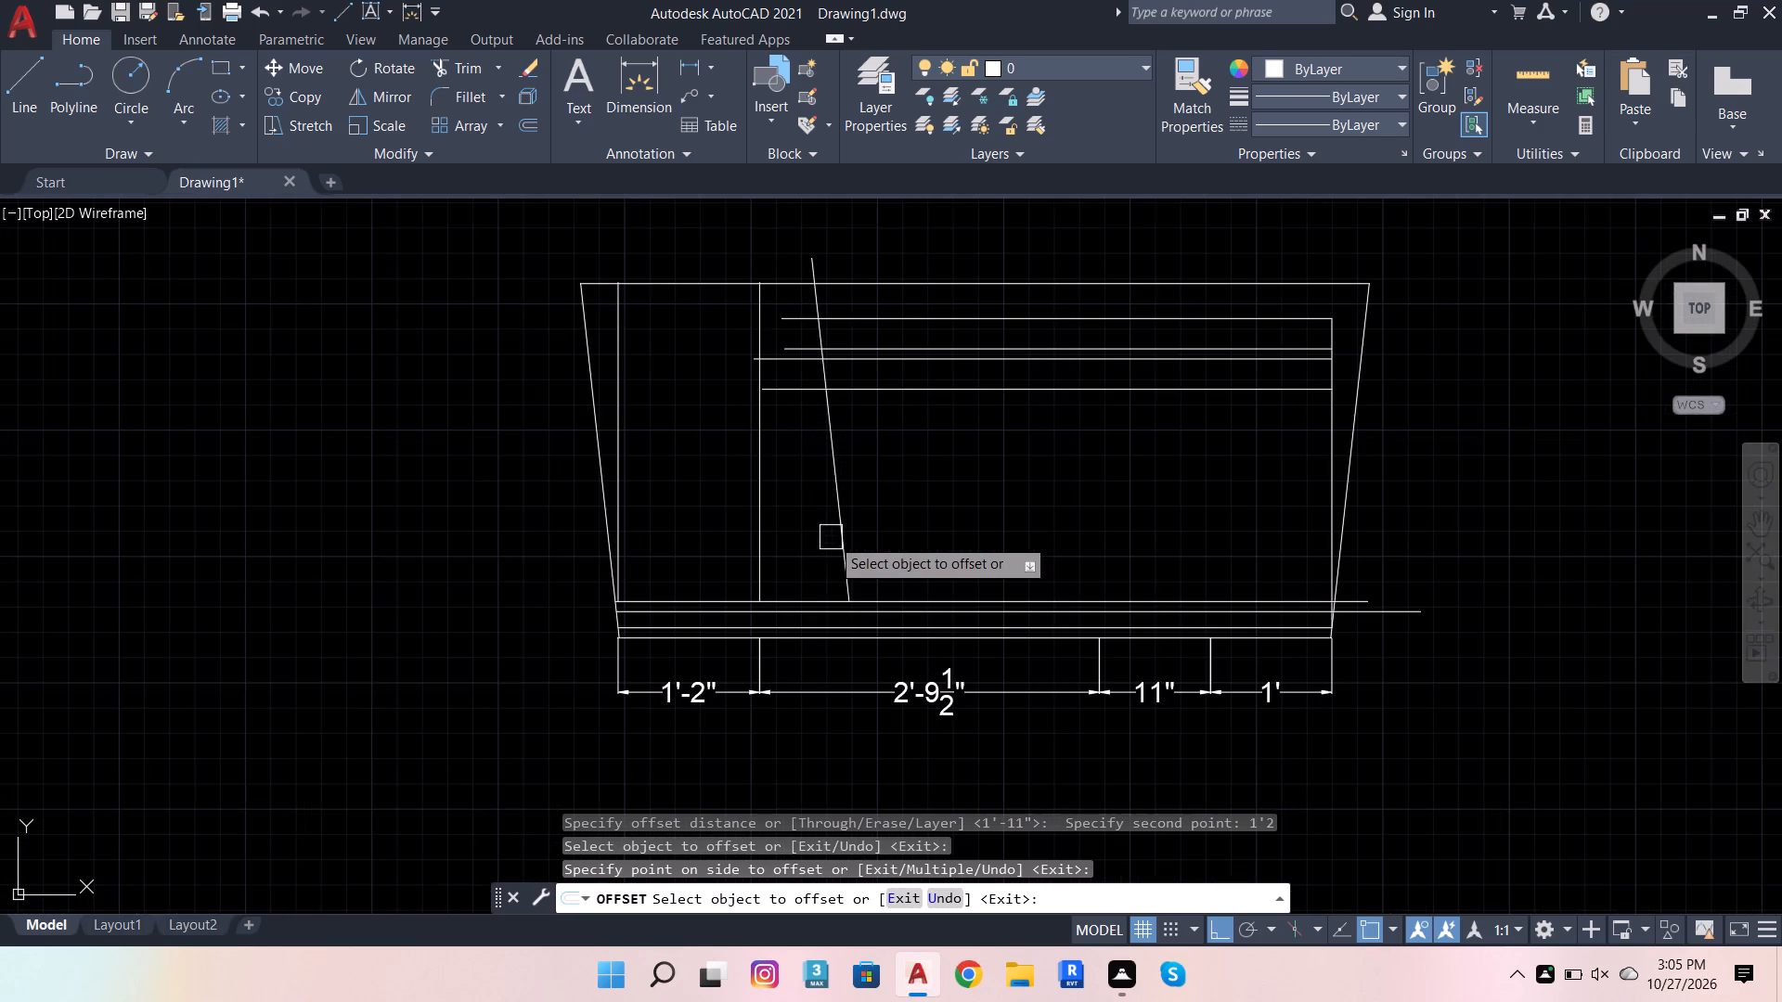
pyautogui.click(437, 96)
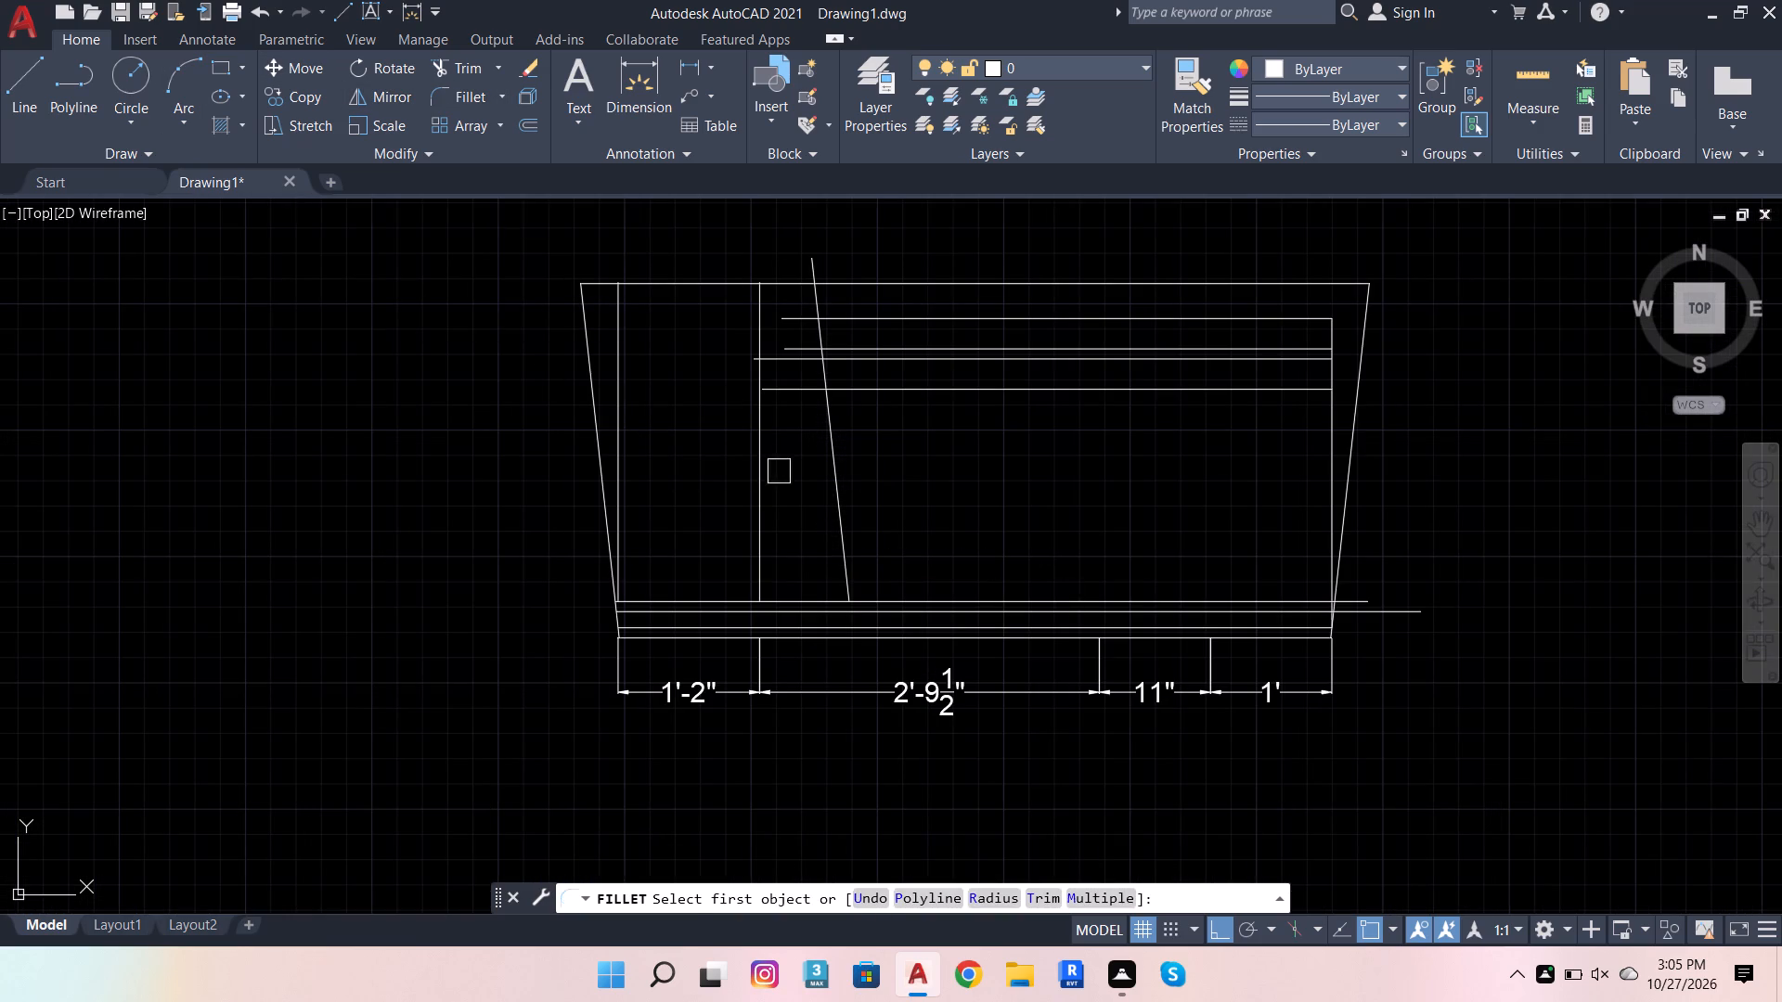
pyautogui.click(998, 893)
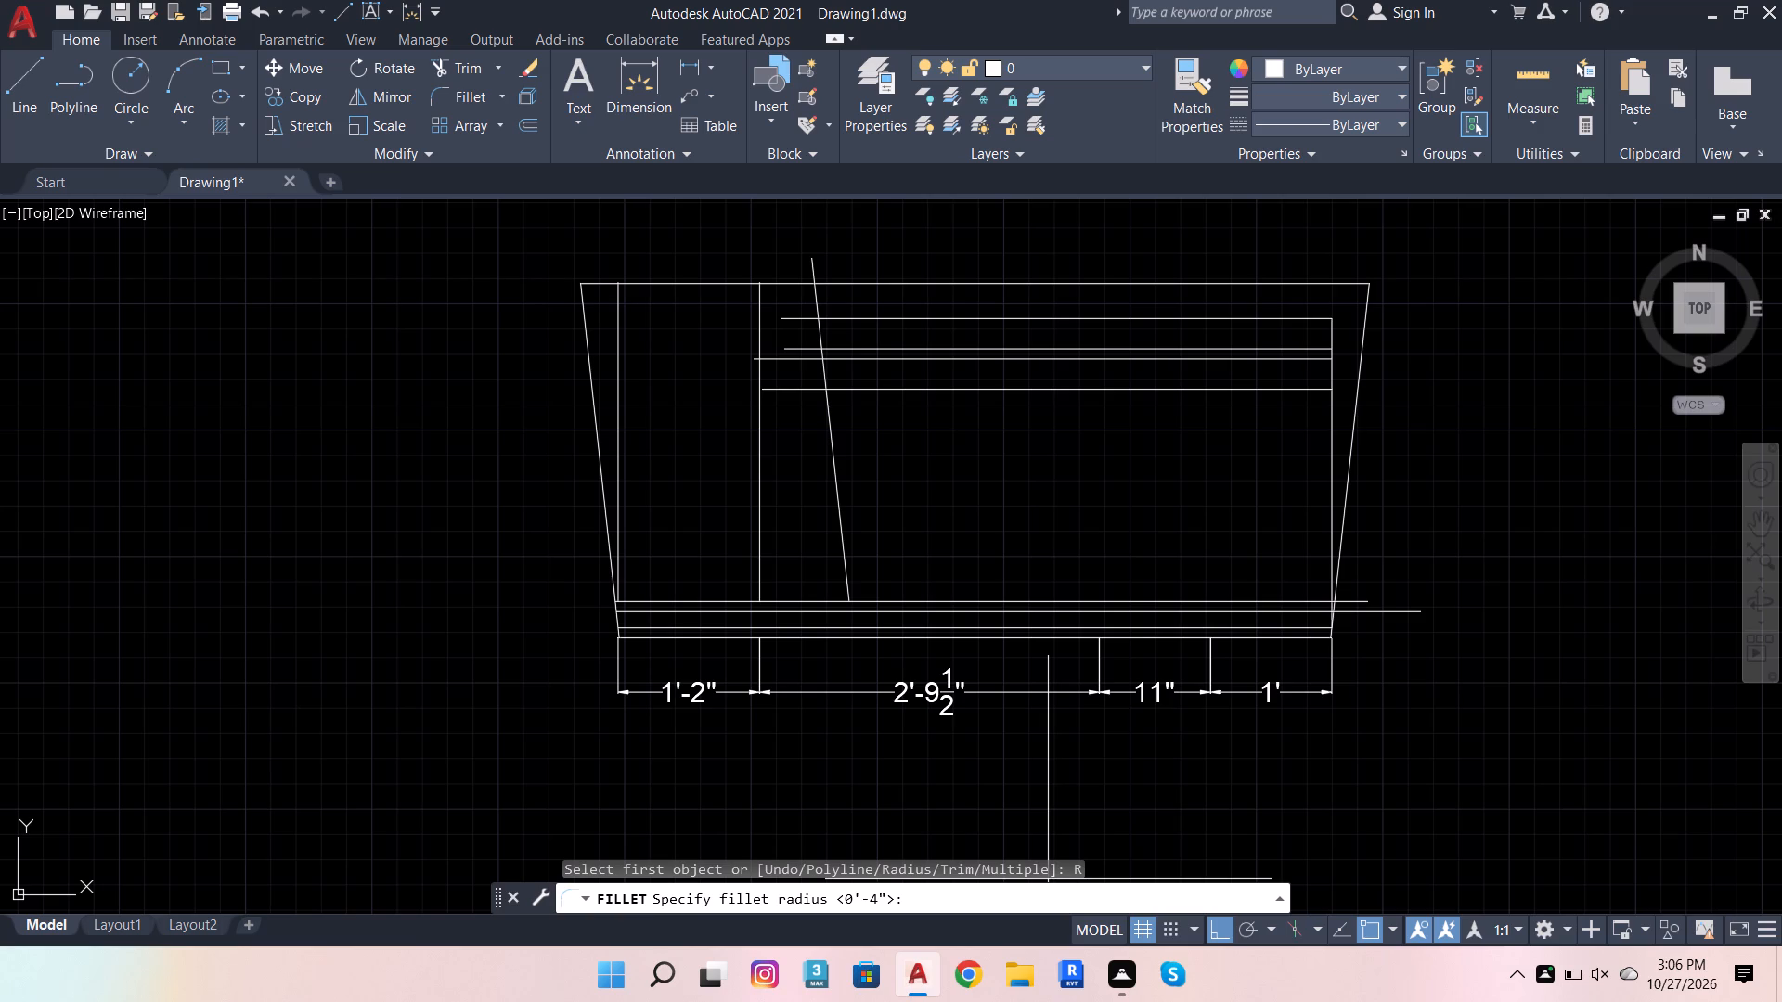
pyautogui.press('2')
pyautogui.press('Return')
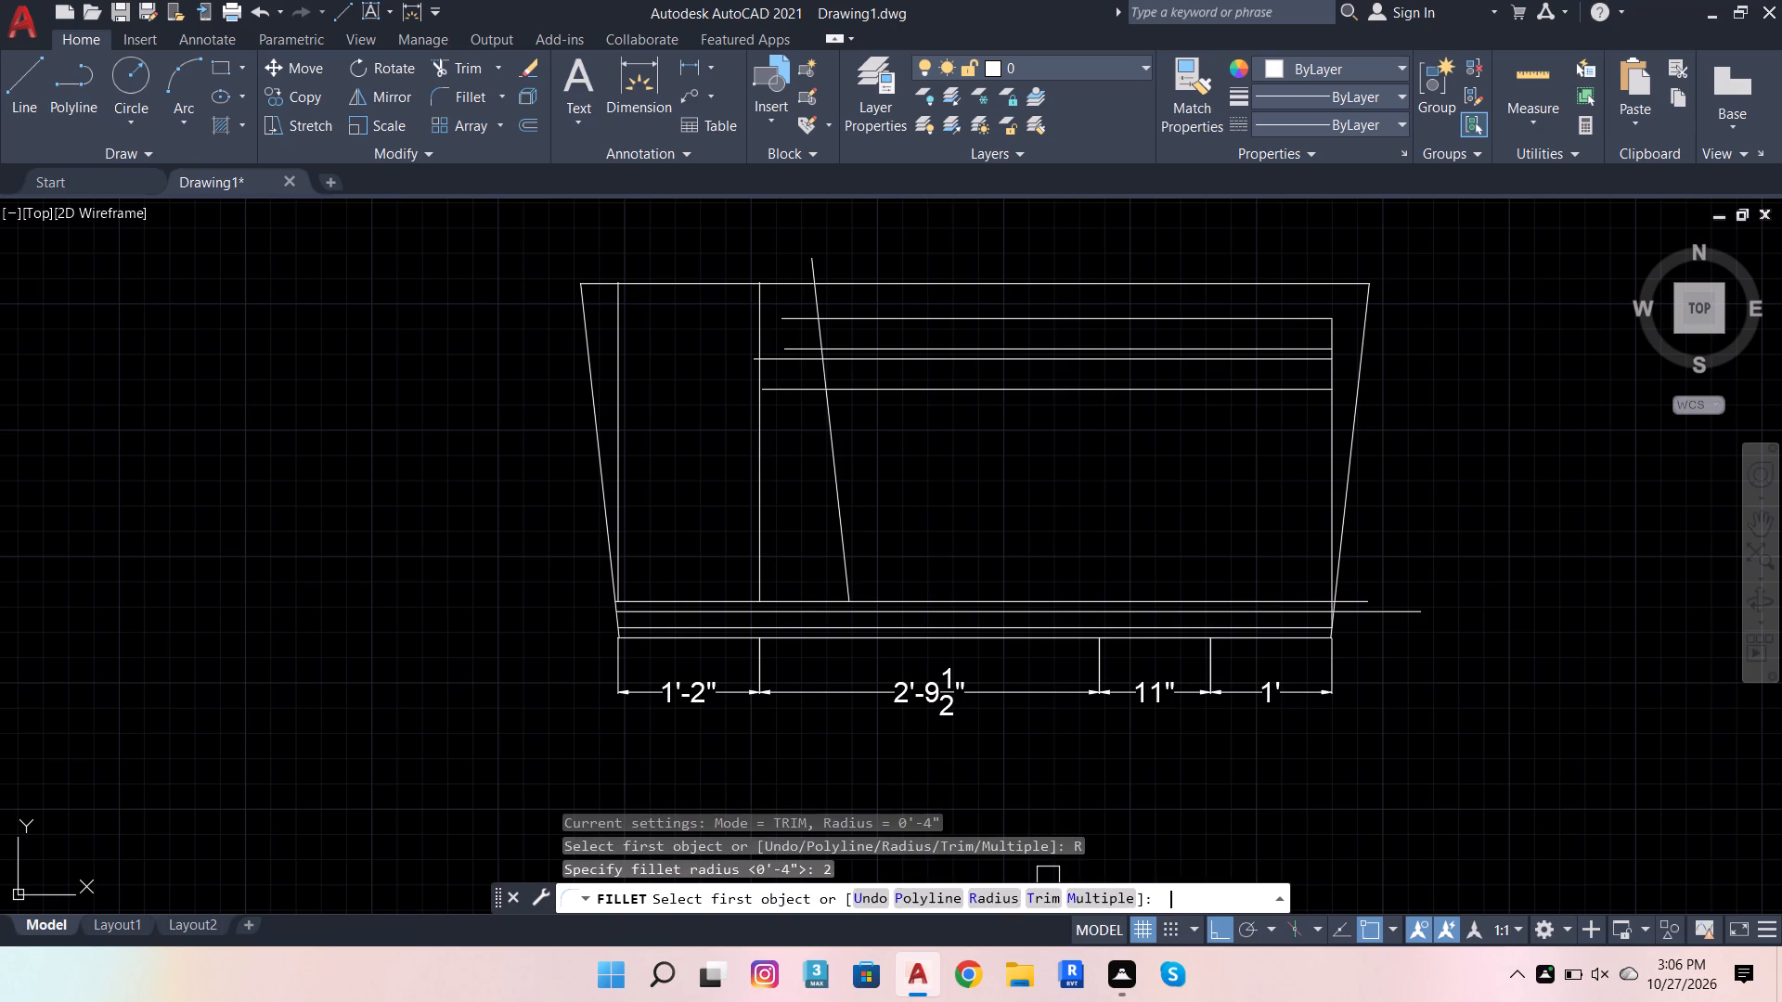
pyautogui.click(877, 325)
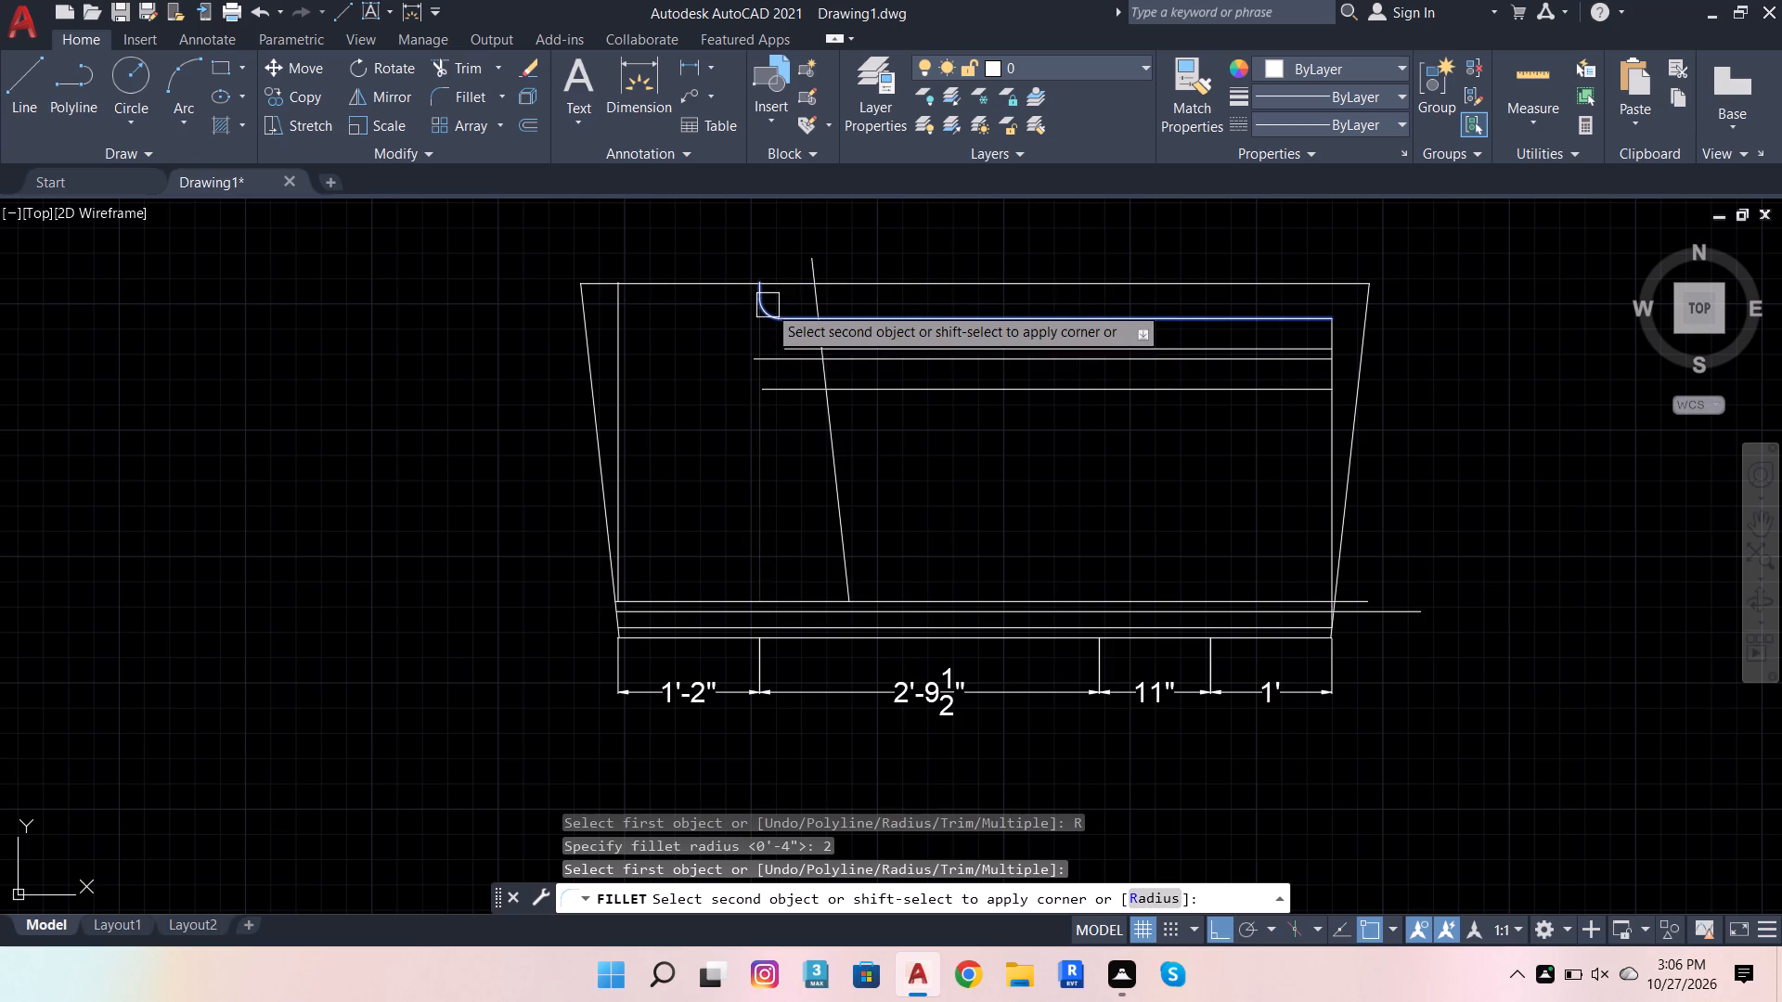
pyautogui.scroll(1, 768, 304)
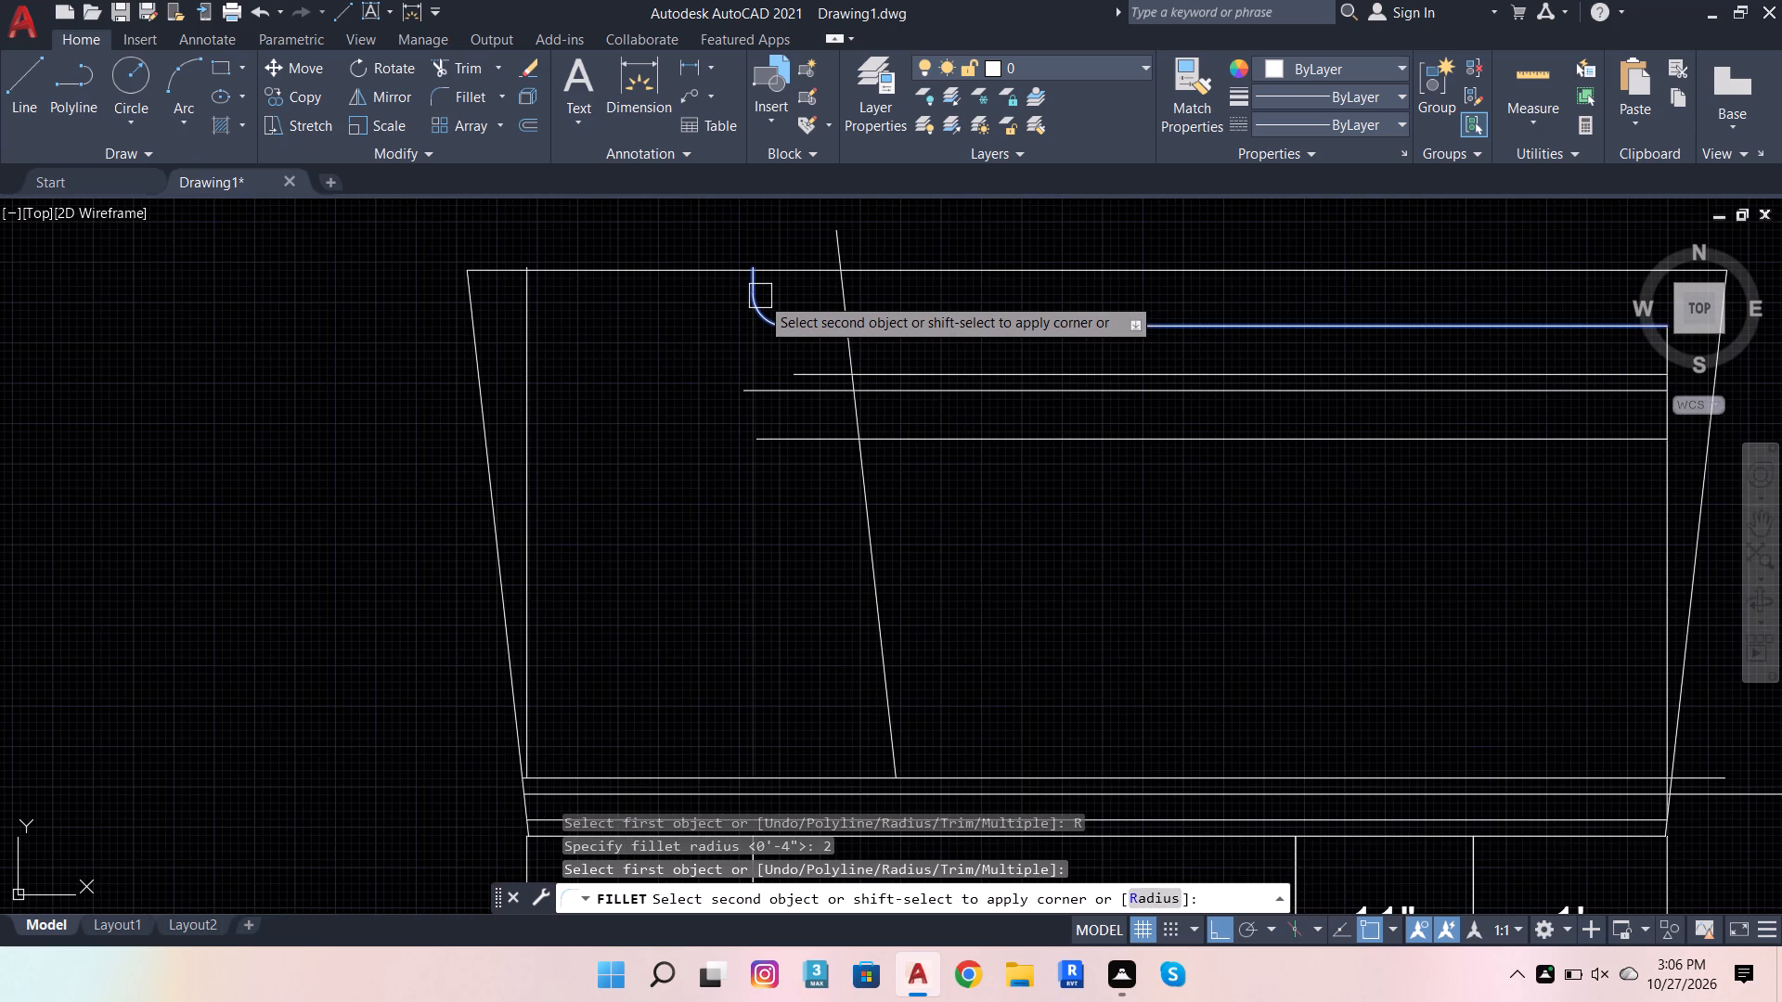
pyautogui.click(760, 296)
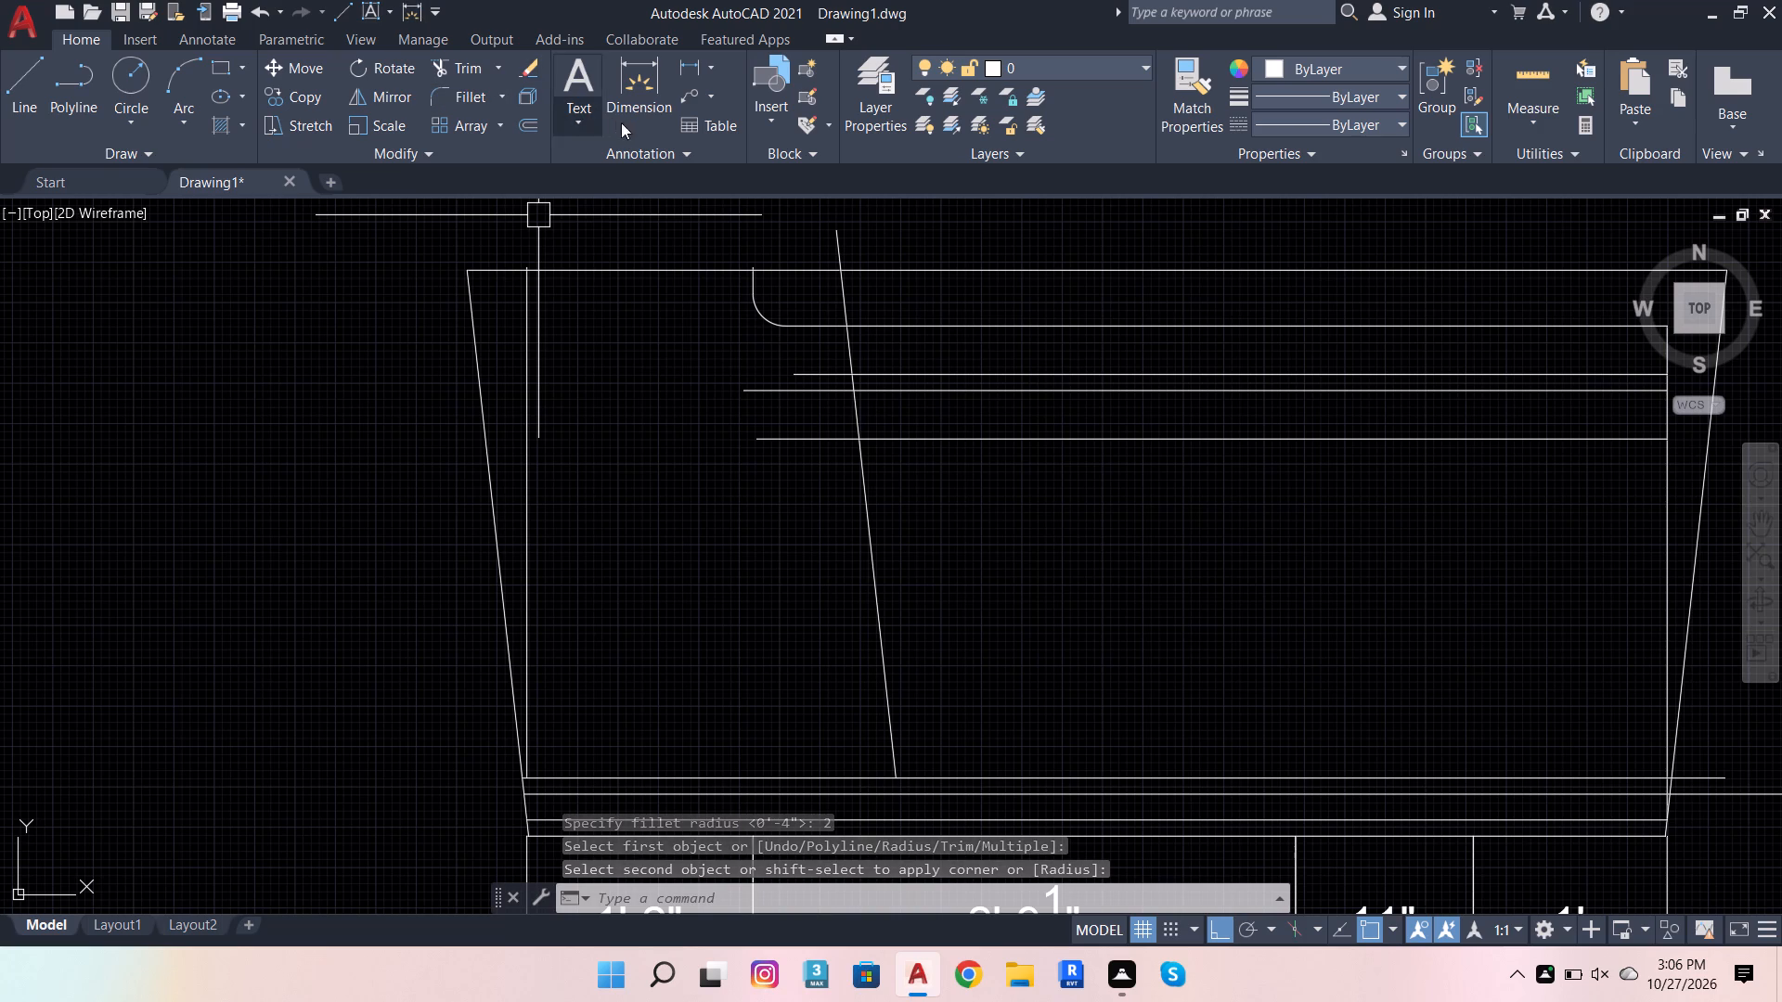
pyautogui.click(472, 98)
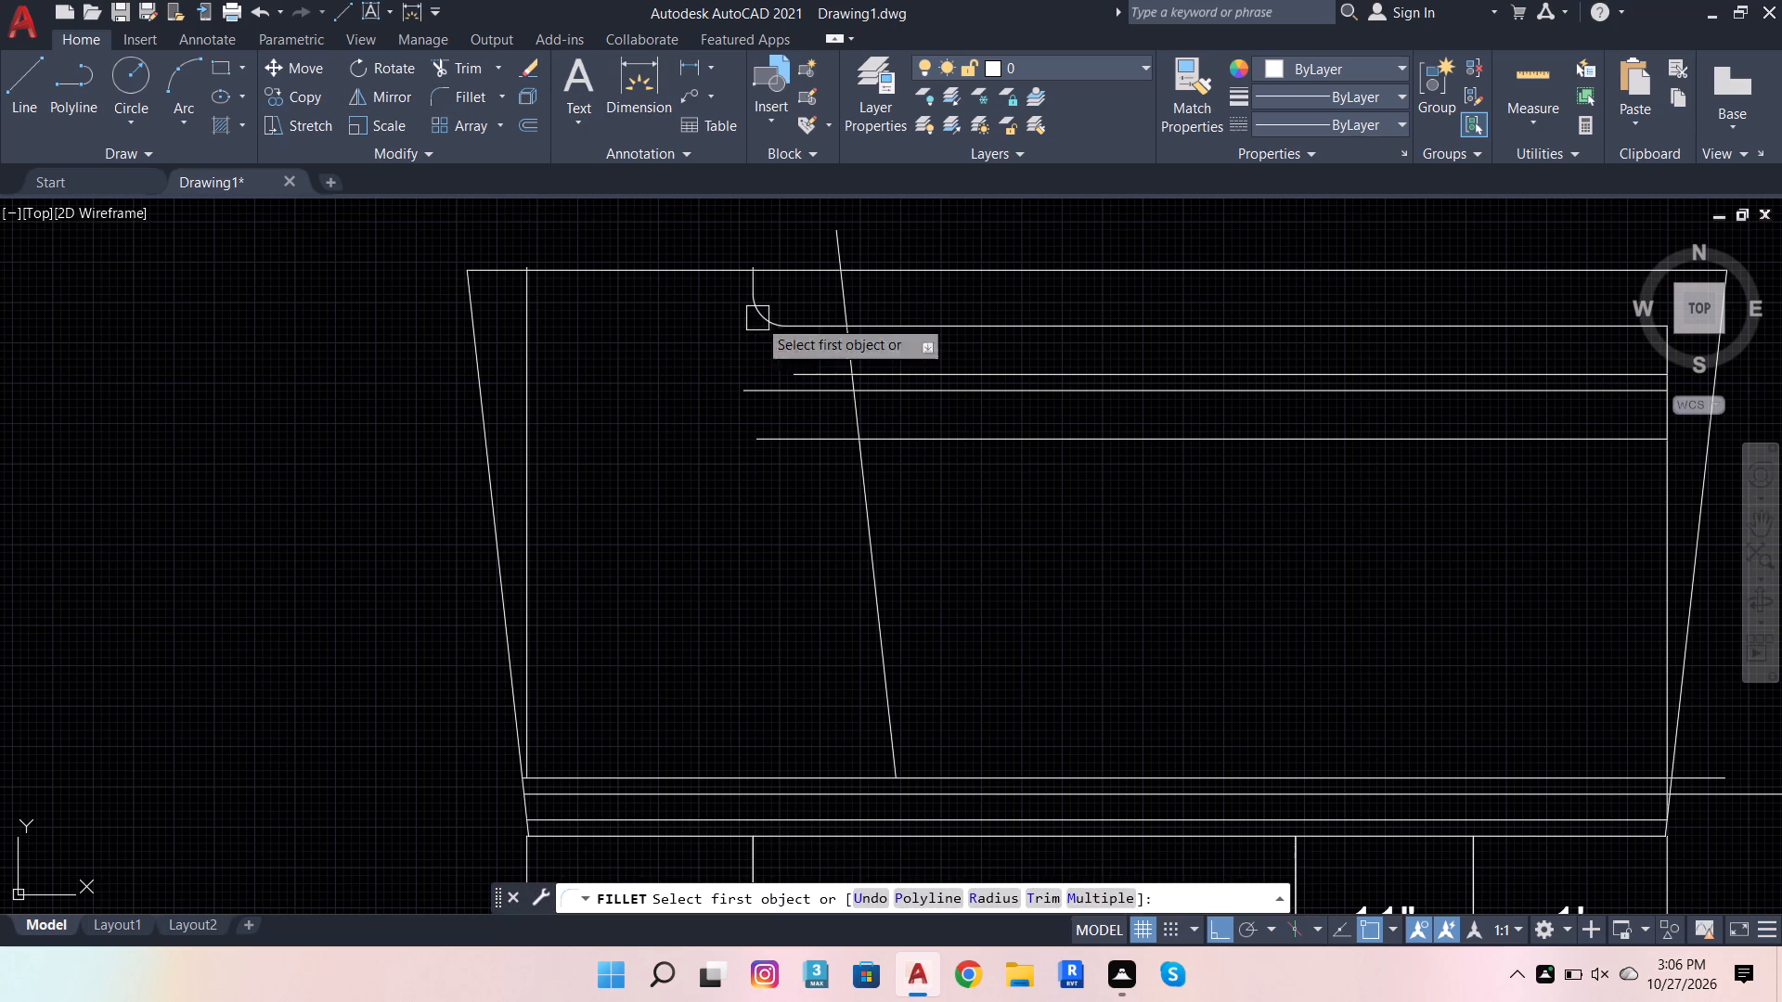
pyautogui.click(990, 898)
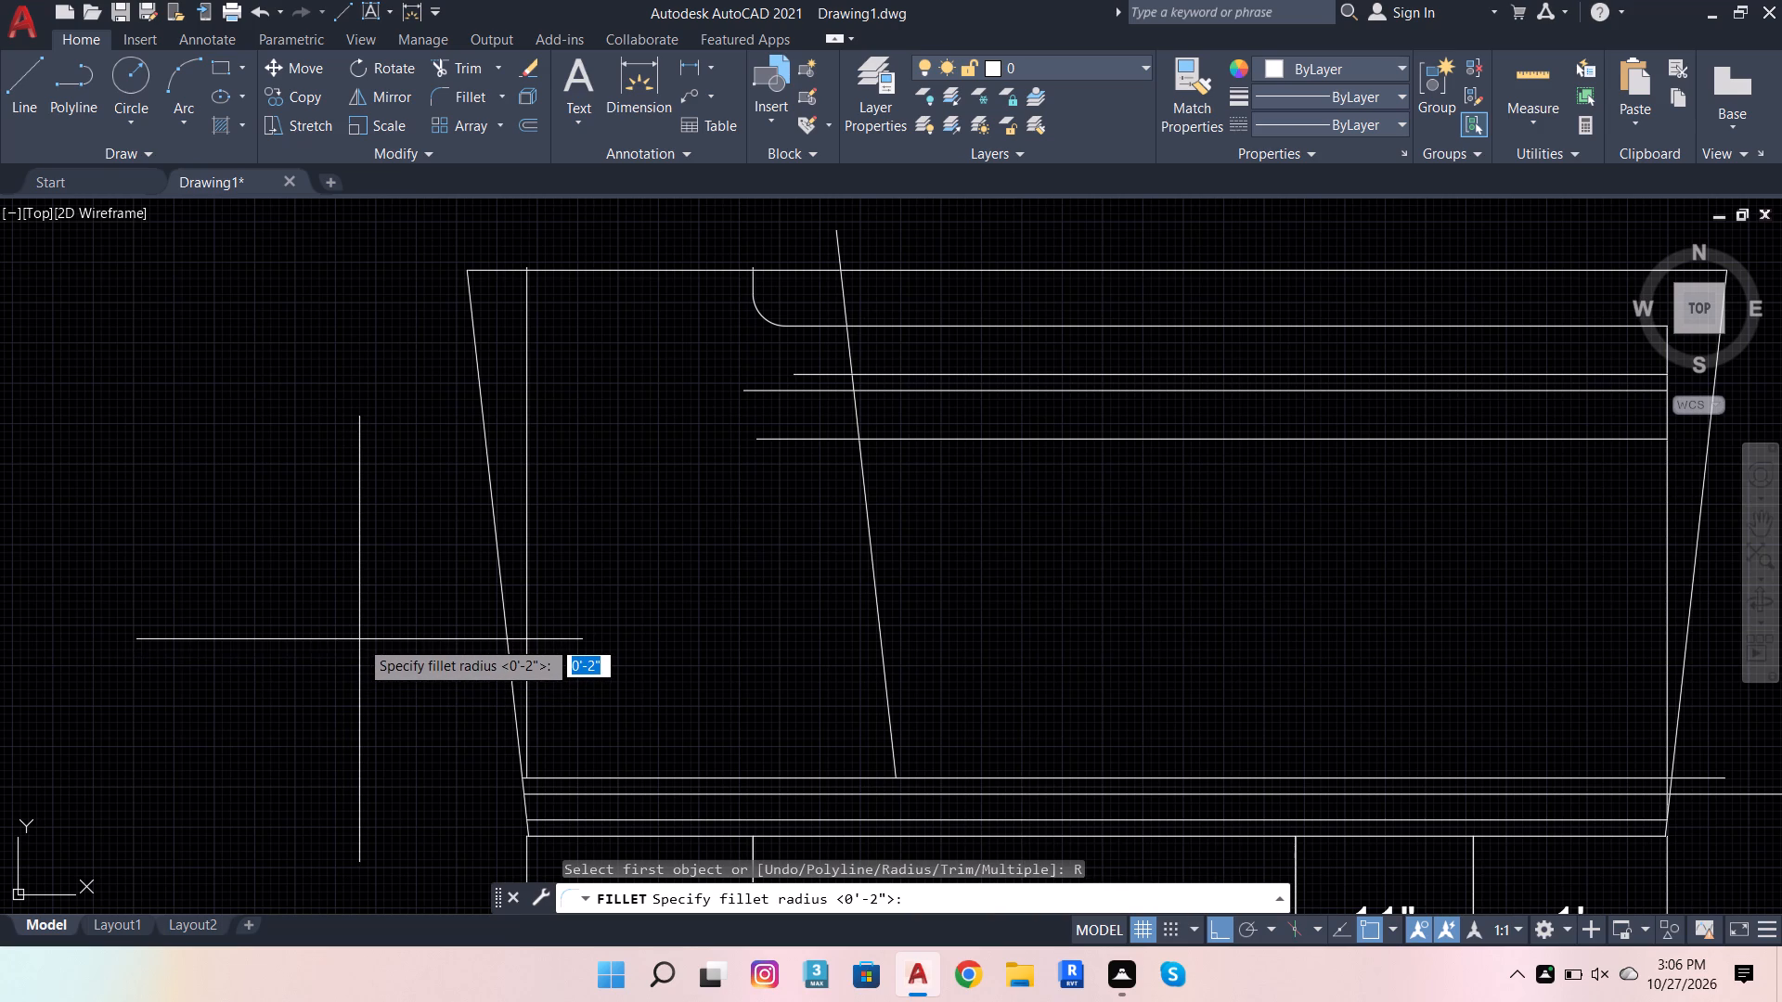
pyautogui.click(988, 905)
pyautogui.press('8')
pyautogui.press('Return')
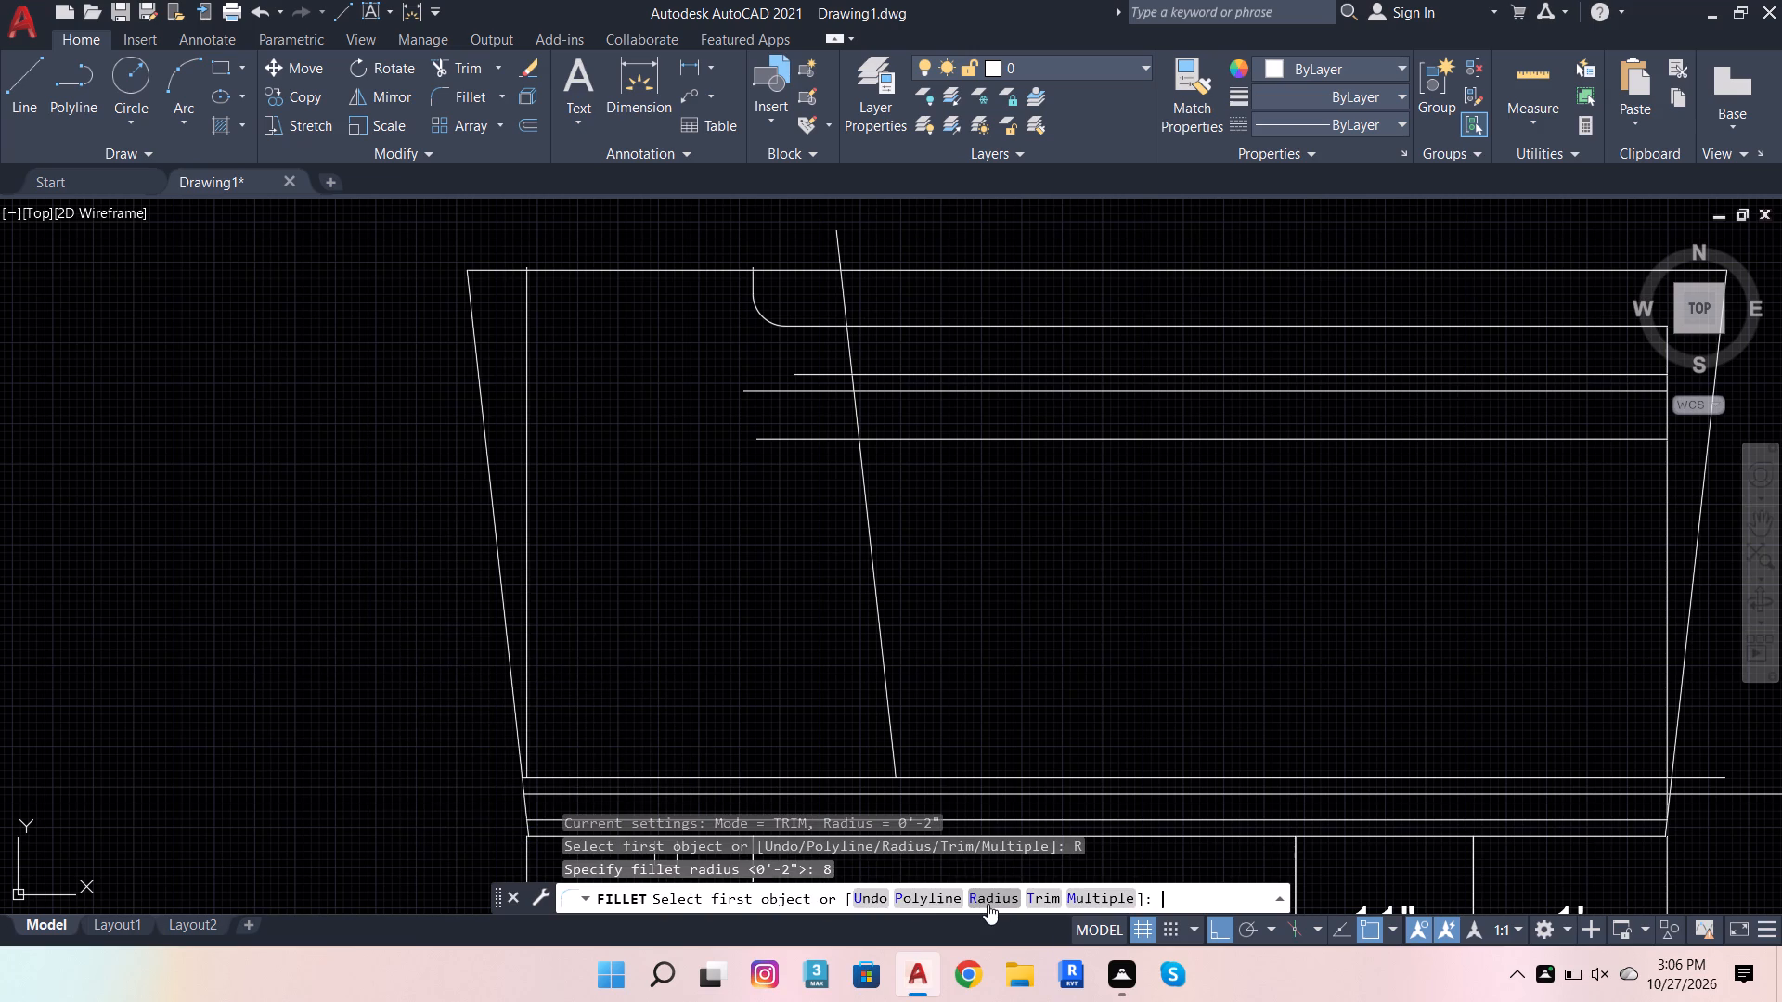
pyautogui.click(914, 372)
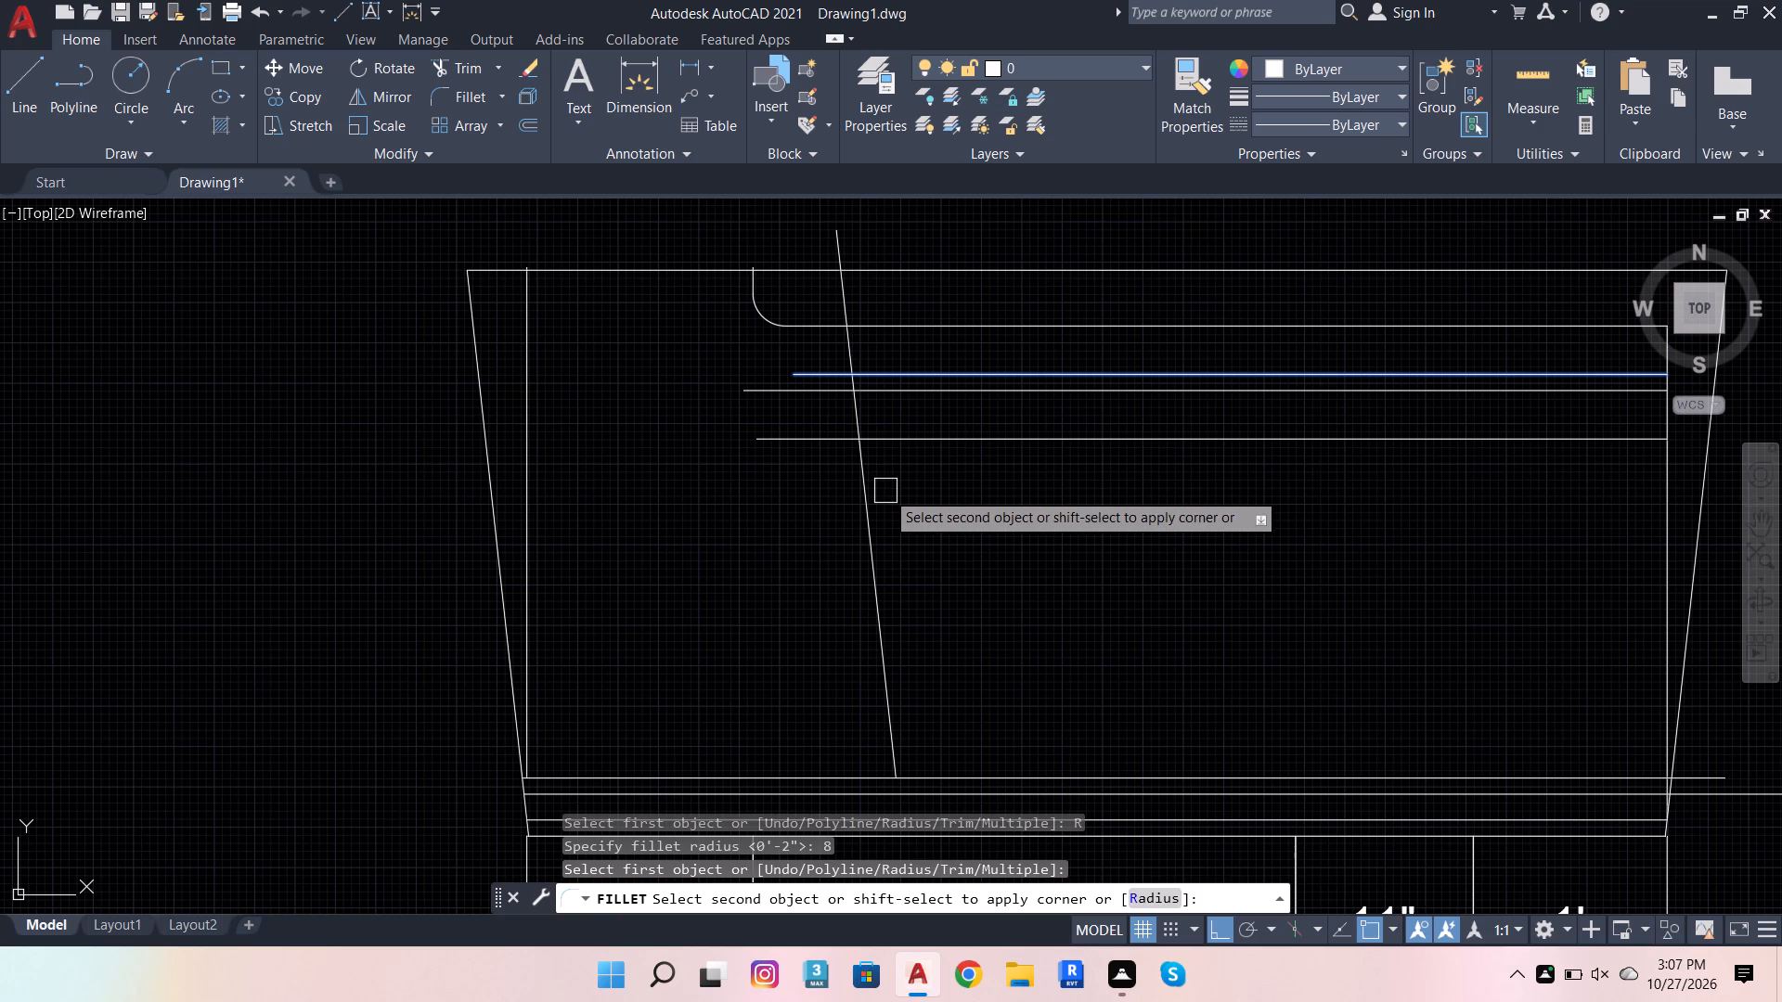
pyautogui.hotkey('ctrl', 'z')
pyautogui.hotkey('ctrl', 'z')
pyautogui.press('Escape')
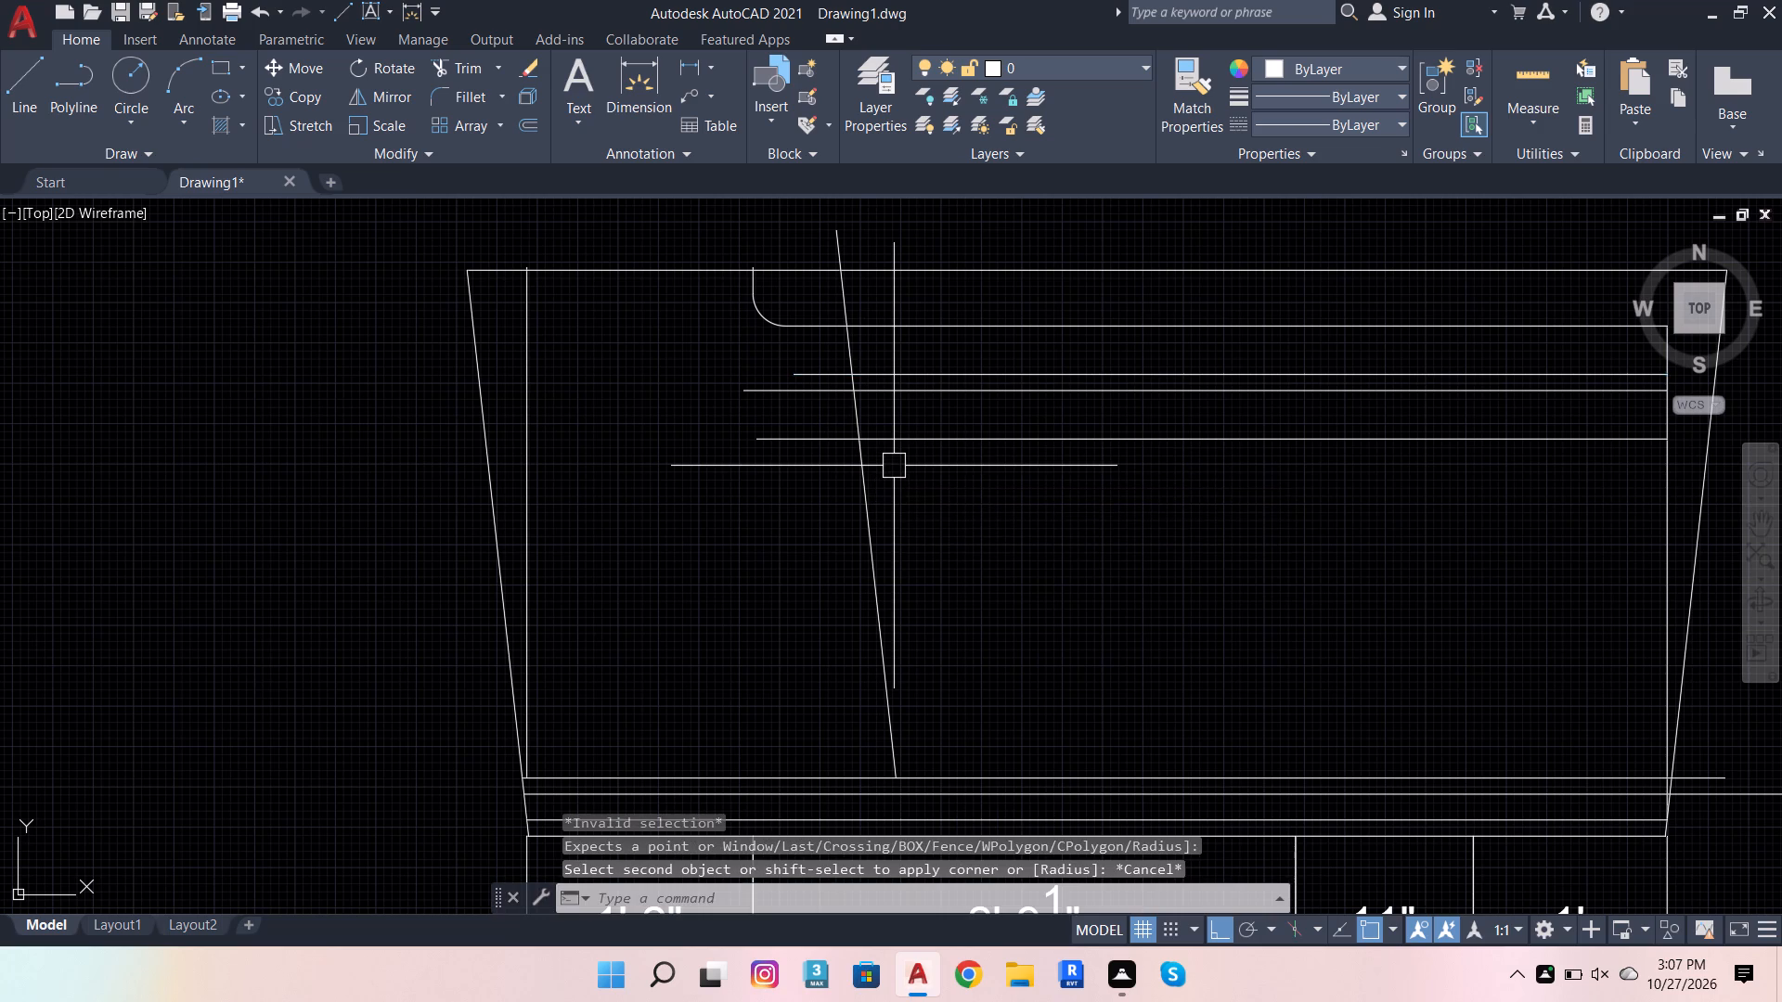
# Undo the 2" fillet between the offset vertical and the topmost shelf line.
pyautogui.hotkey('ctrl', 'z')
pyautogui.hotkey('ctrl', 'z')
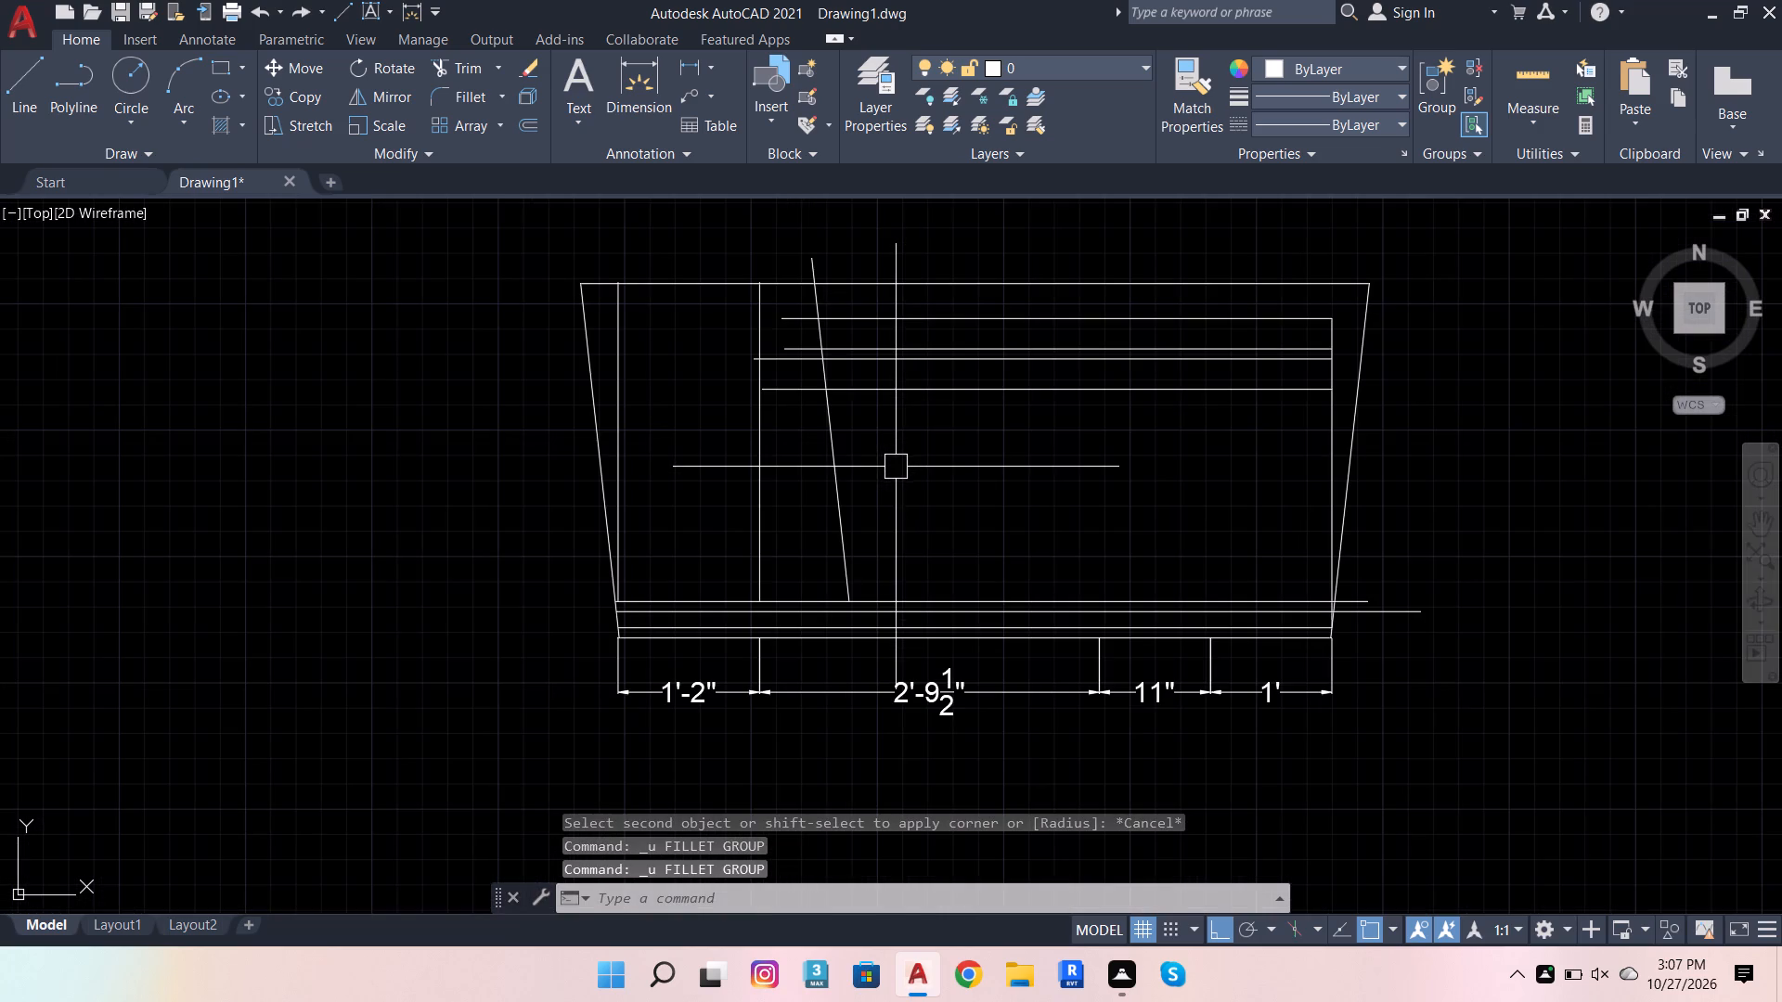
# Fillet the lower corner between the offset vertical and the uppermost bottom horizontal line, left of the vertical, with a 2" radius.
pyautogui.scroll(3, 793, 289)
pyautogui.scroll(-2, 759, 358)
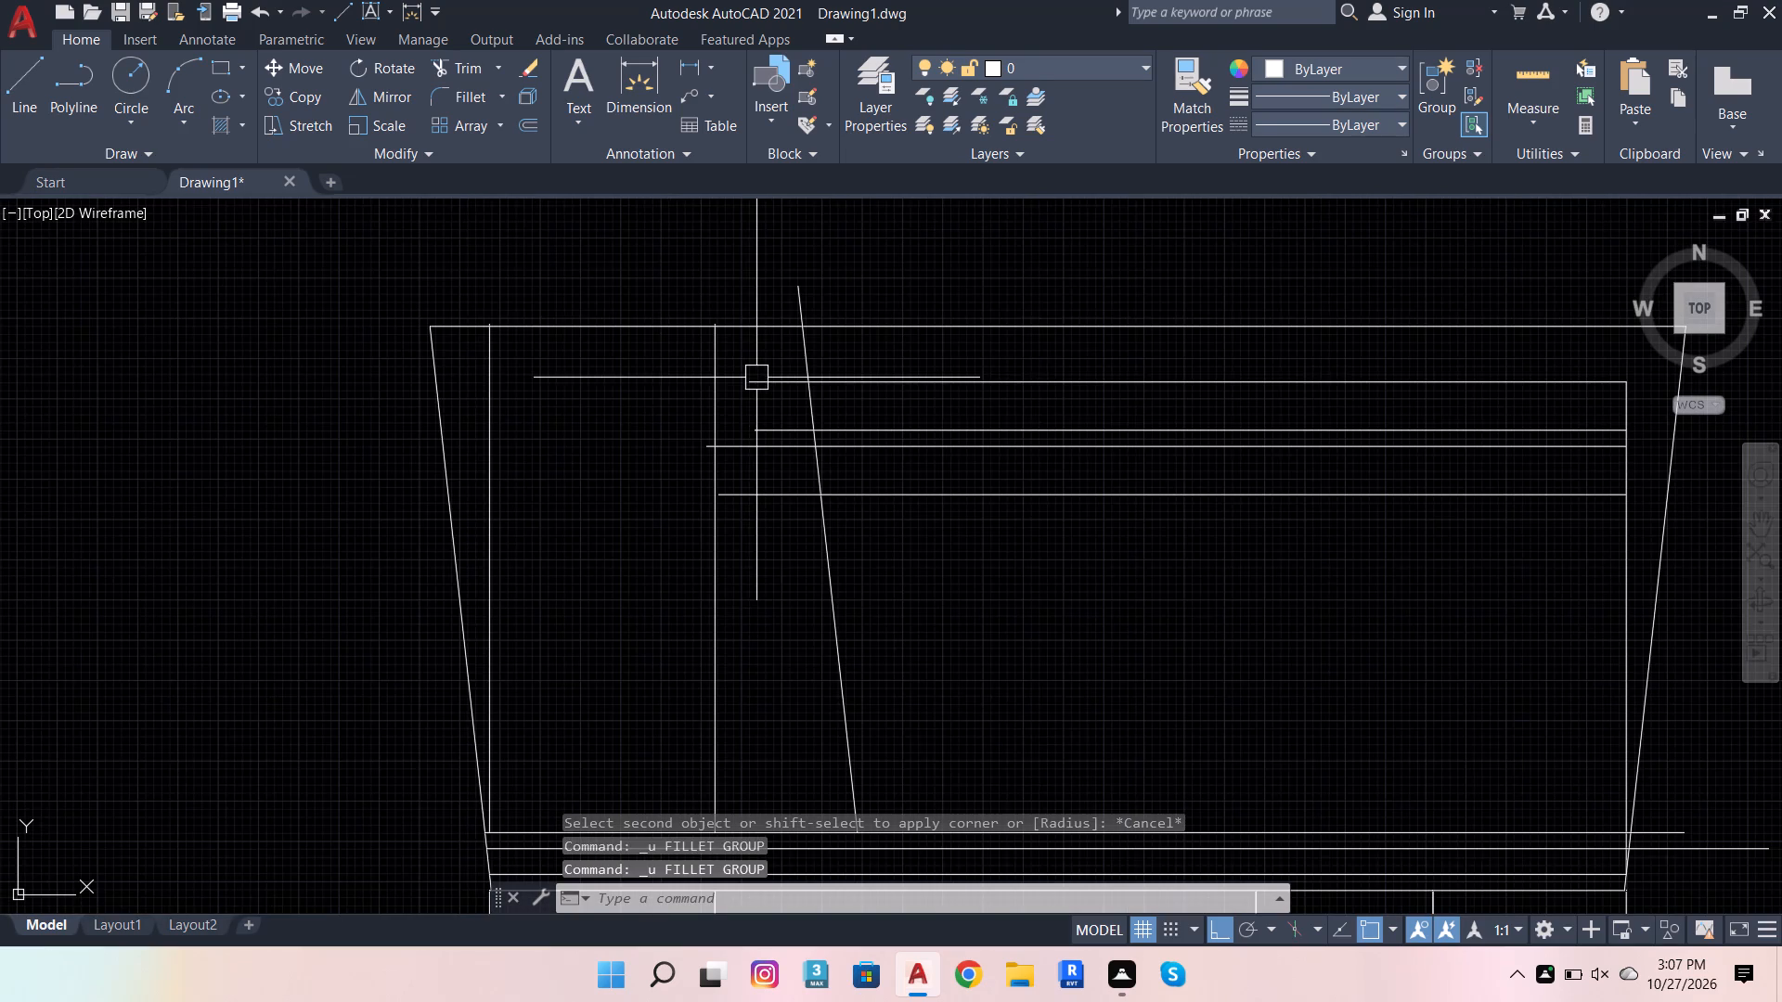
pyautogui.click(436, 90)
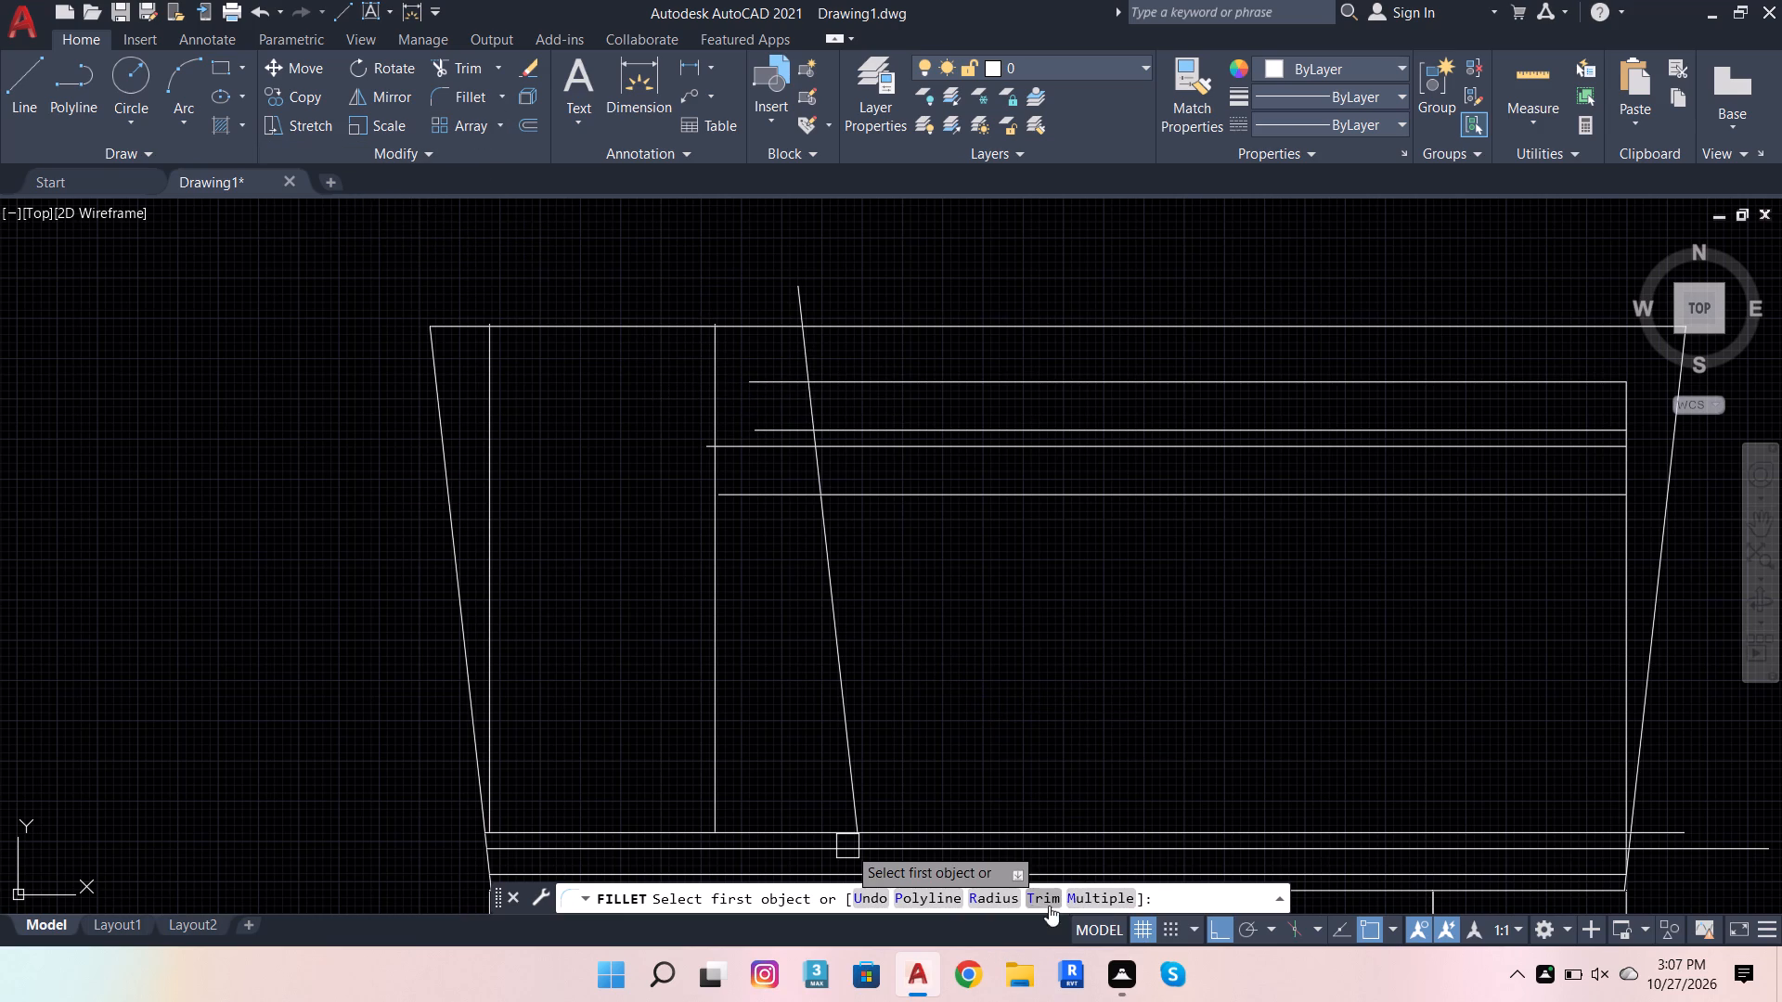
pyautogui.click(978, 893)
pyautogui.click(1024, 889)
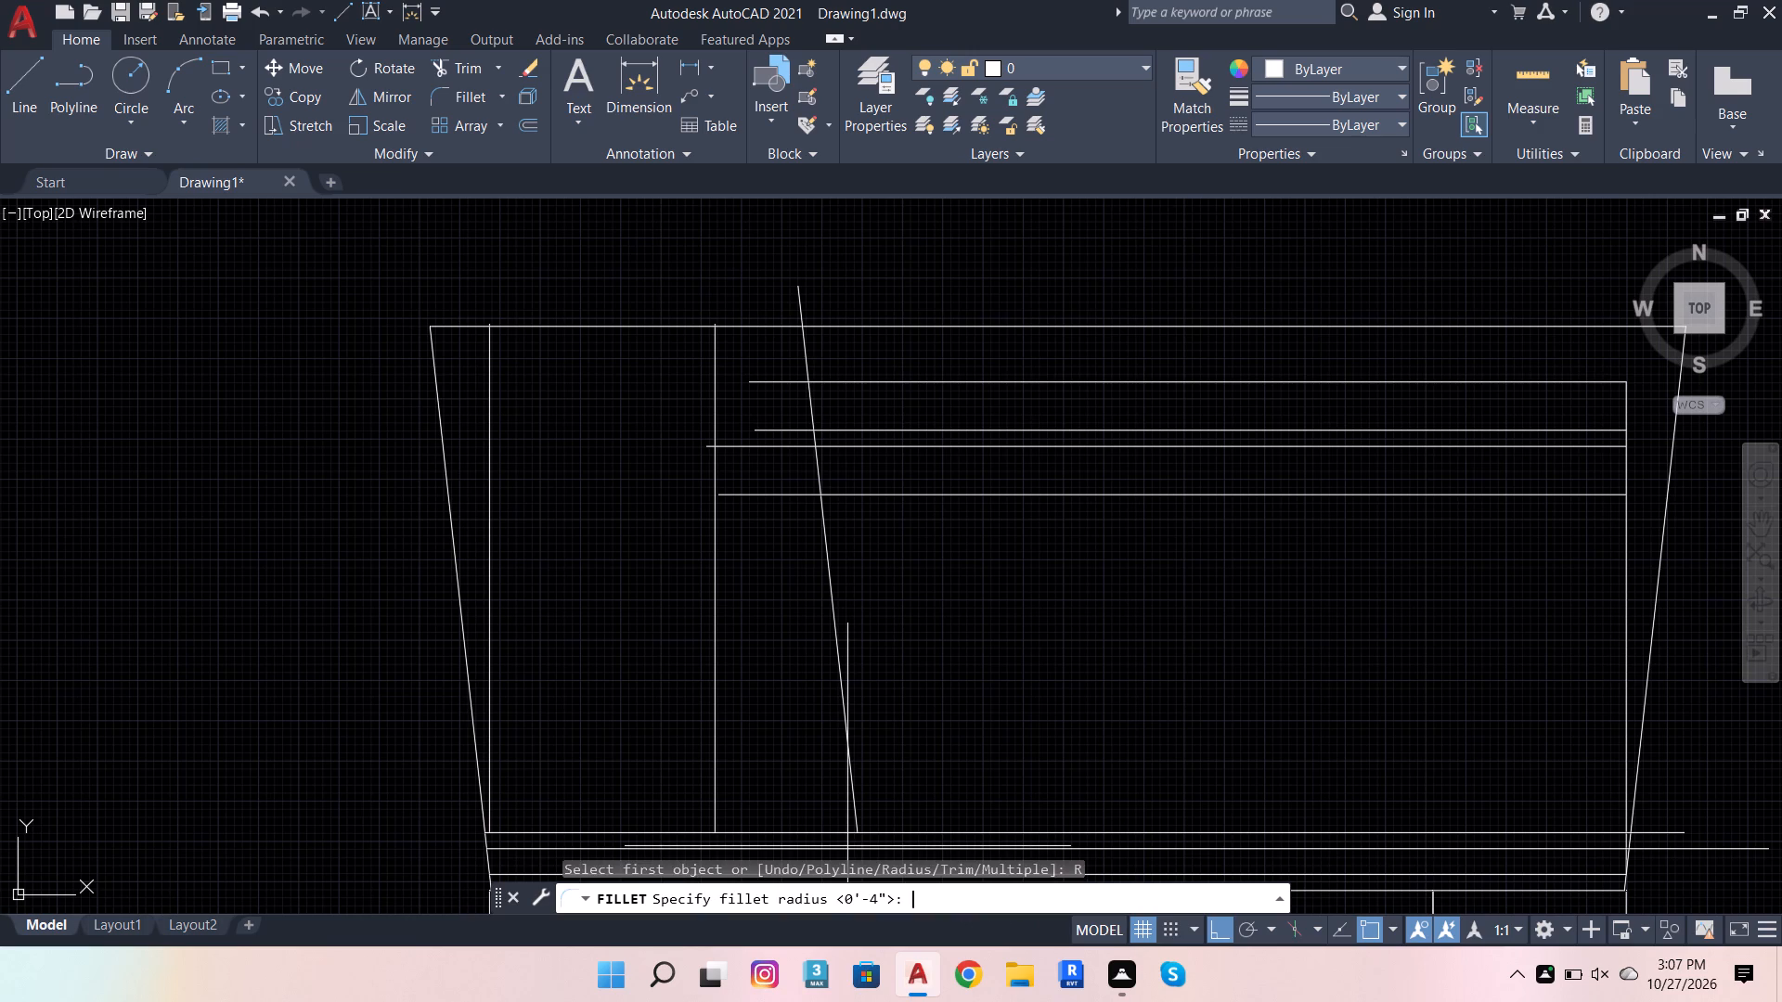
pyautogui.press('2')
pyautogui.press('Return')
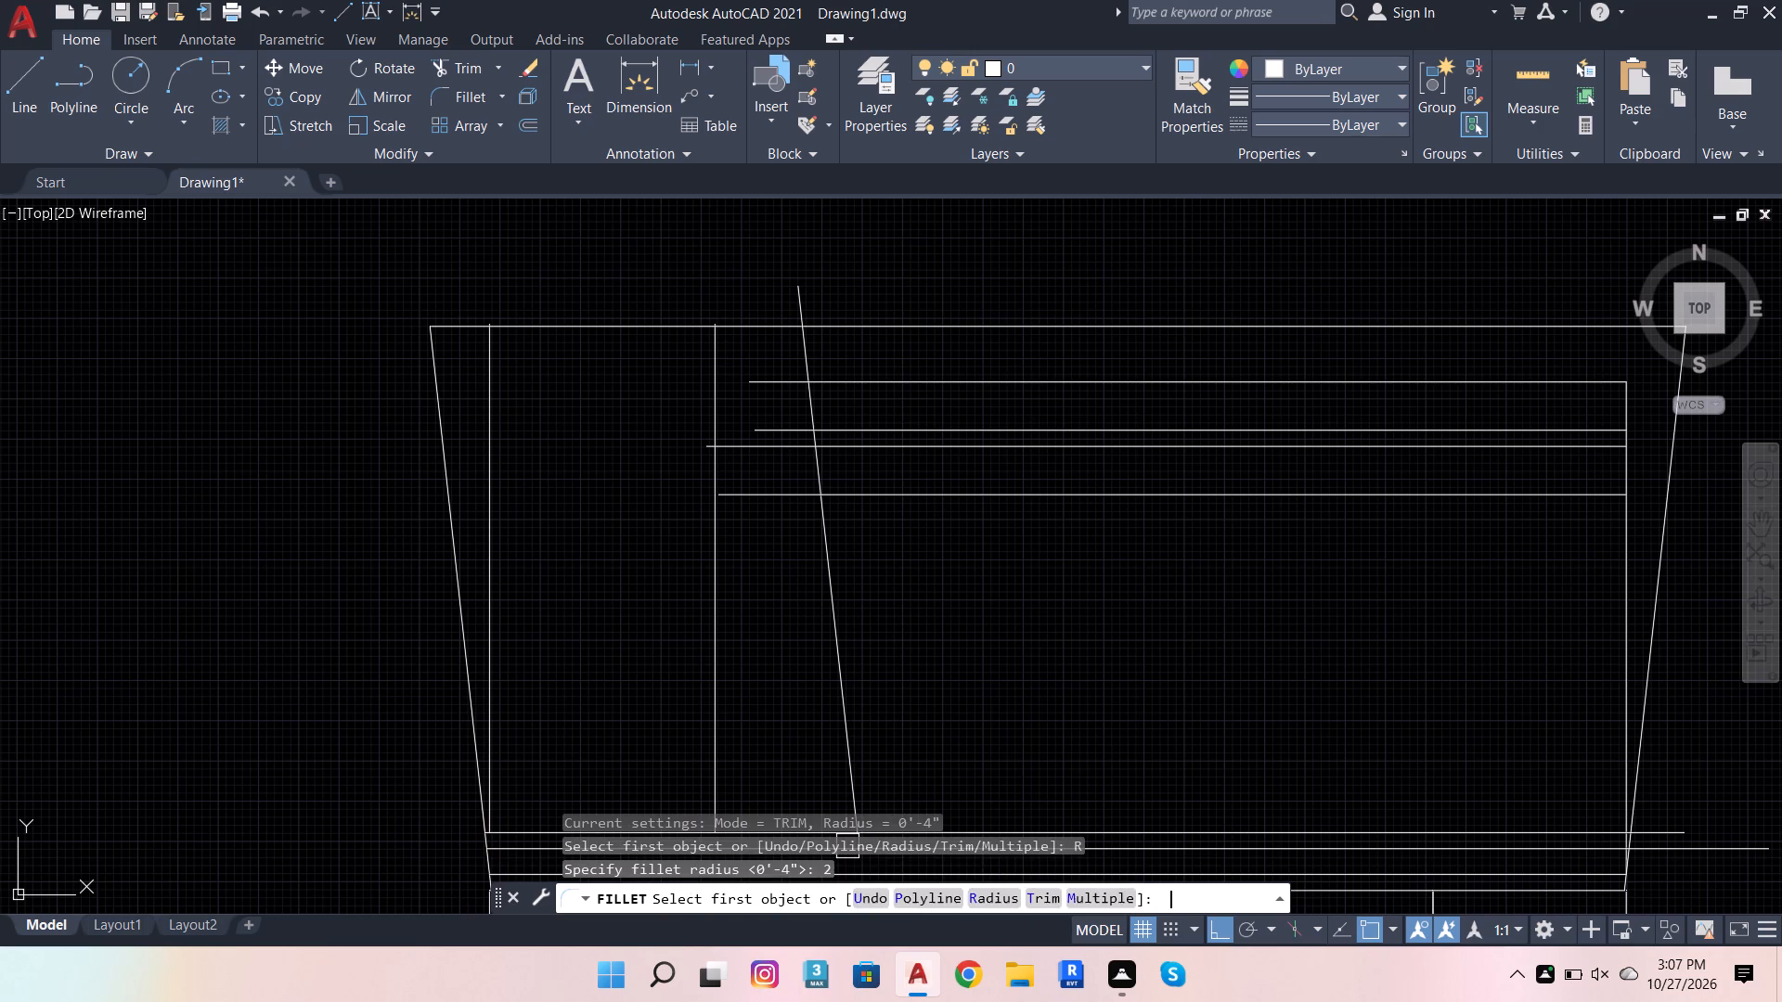
pyautogui.scroll(-2, 743, 545)
pyautogui.scroll(2, 732, 618)
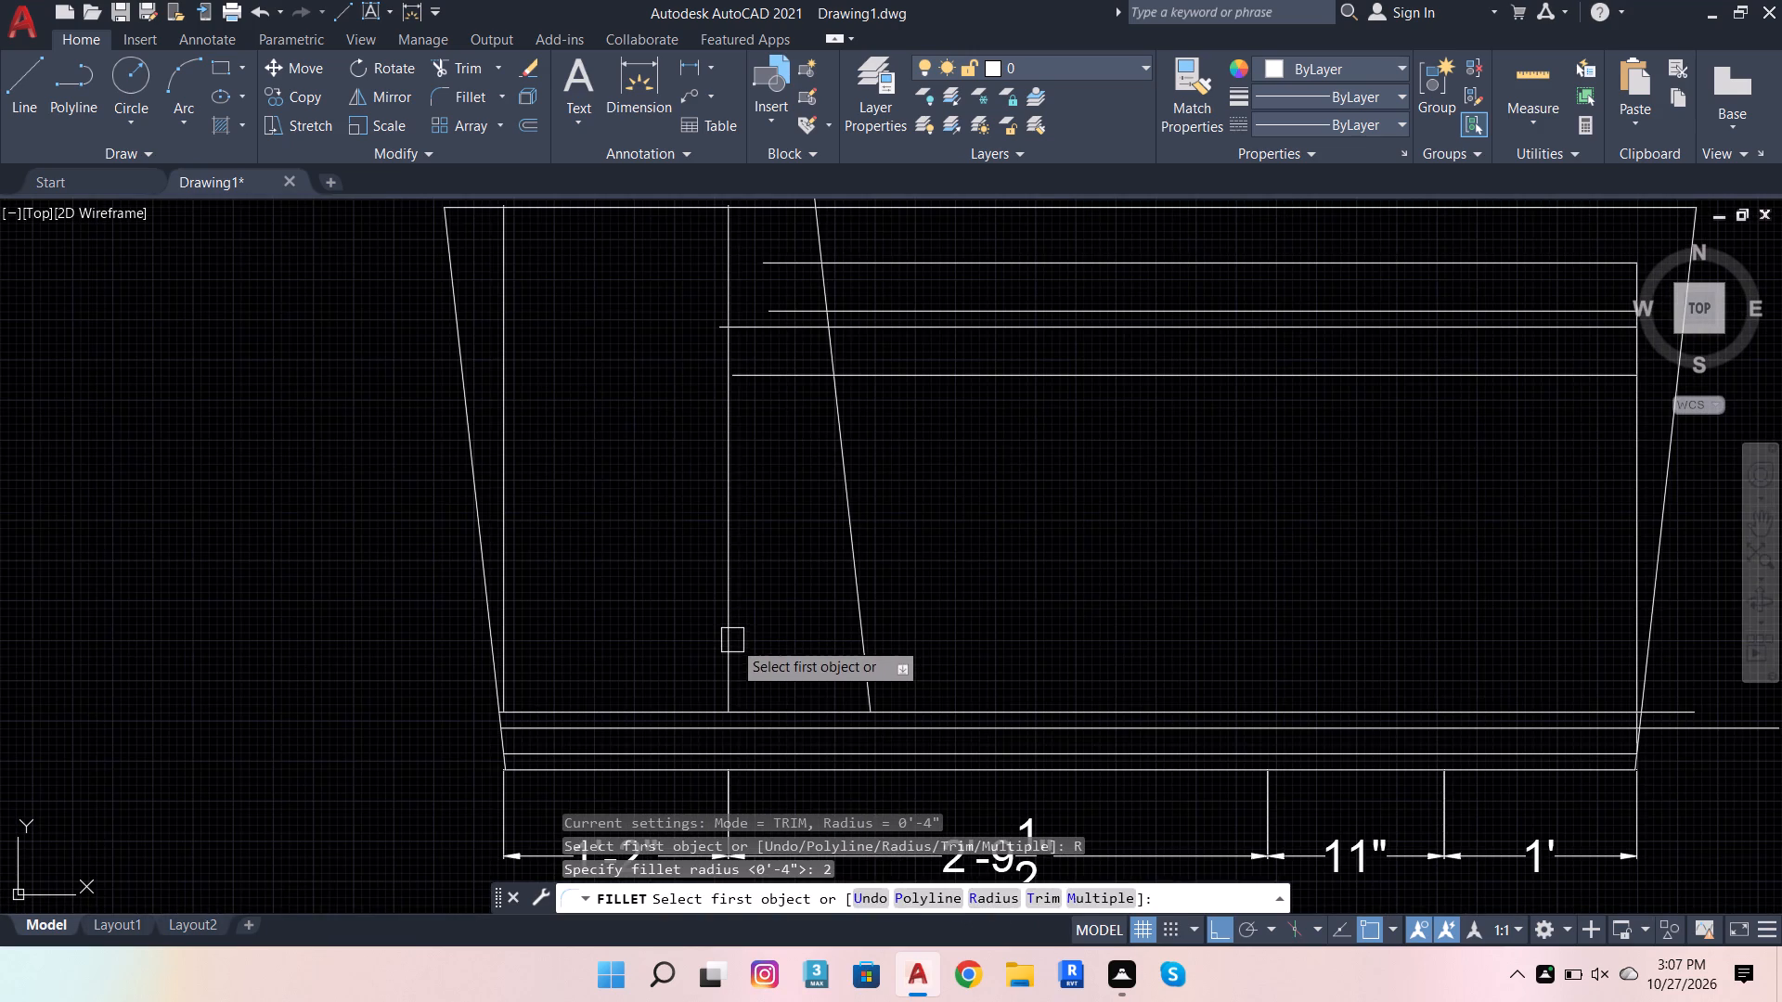
pyautogui.click(733, 649)
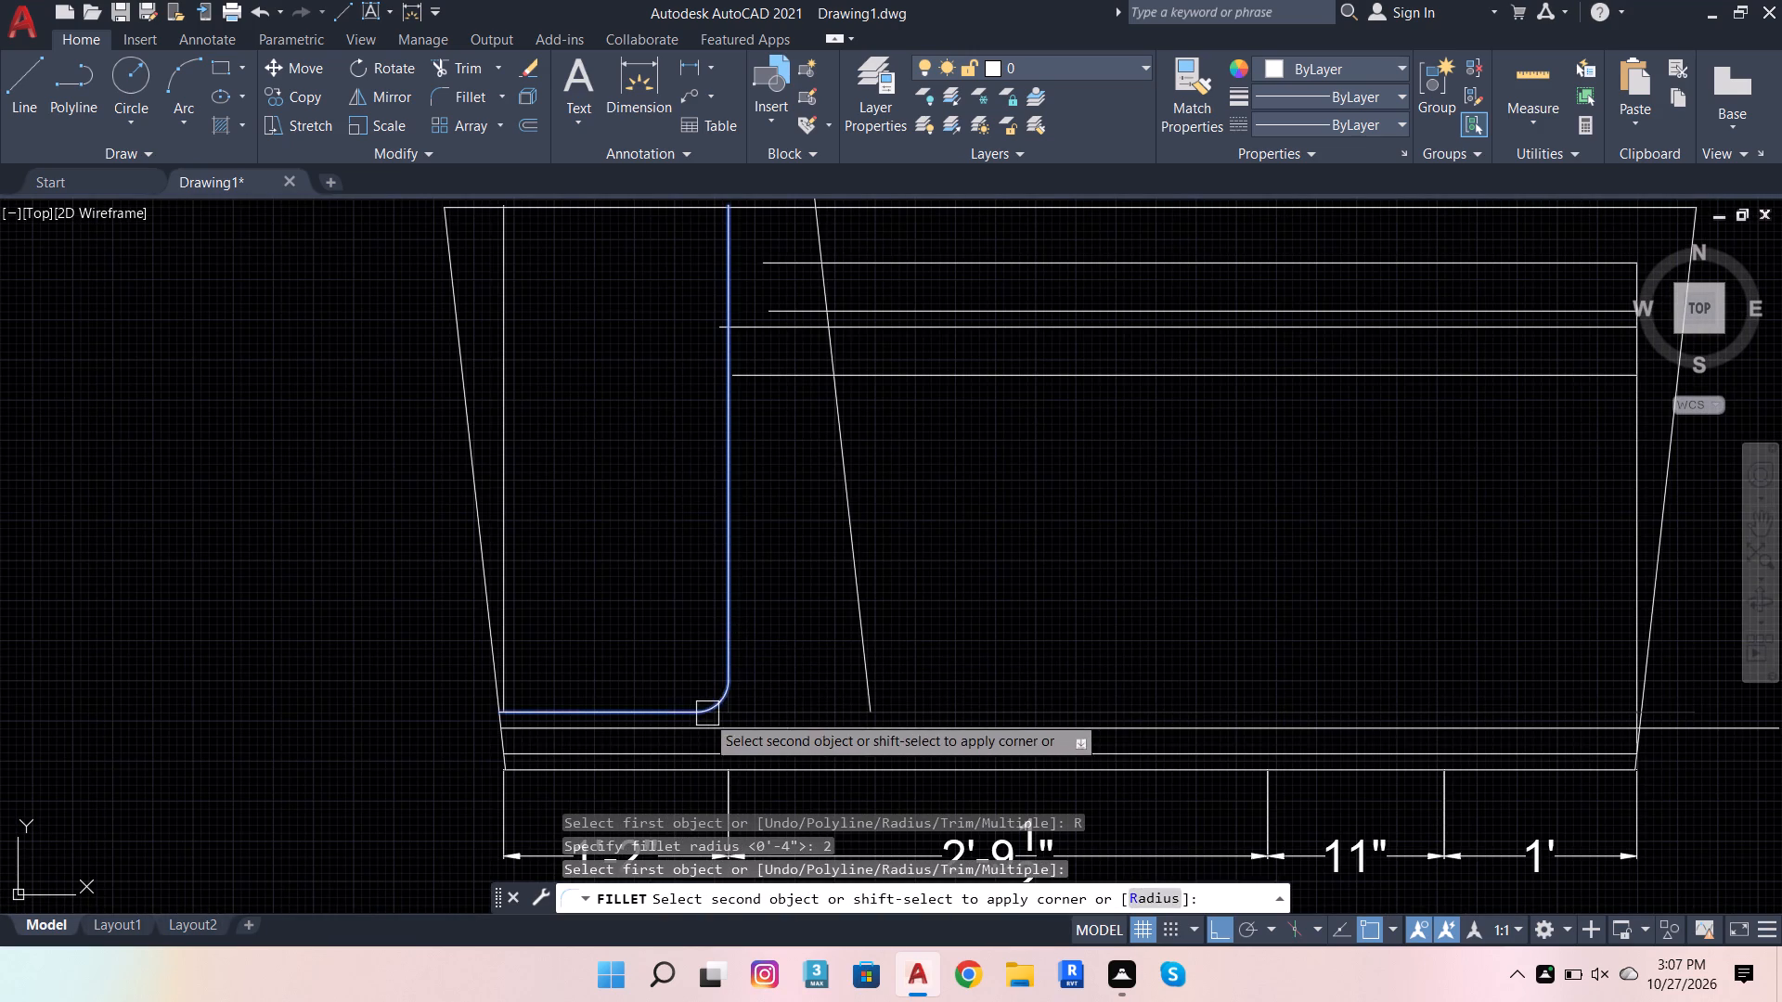
pyautogui.click(678, 712)
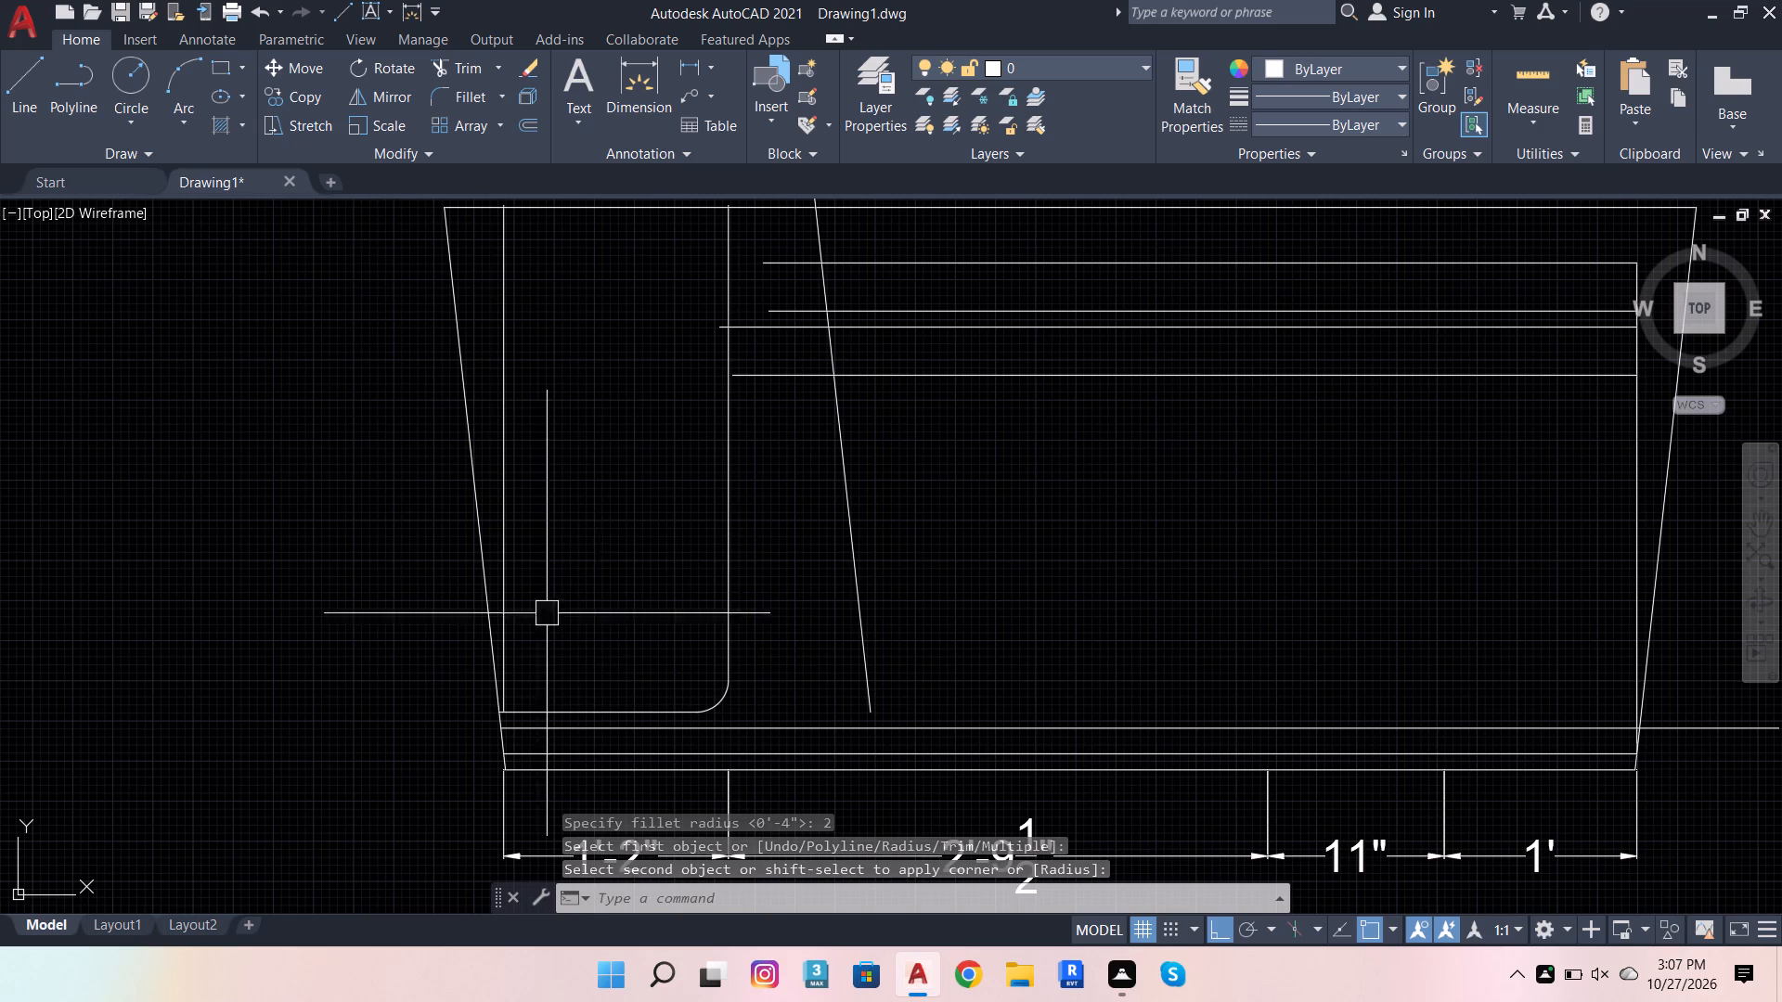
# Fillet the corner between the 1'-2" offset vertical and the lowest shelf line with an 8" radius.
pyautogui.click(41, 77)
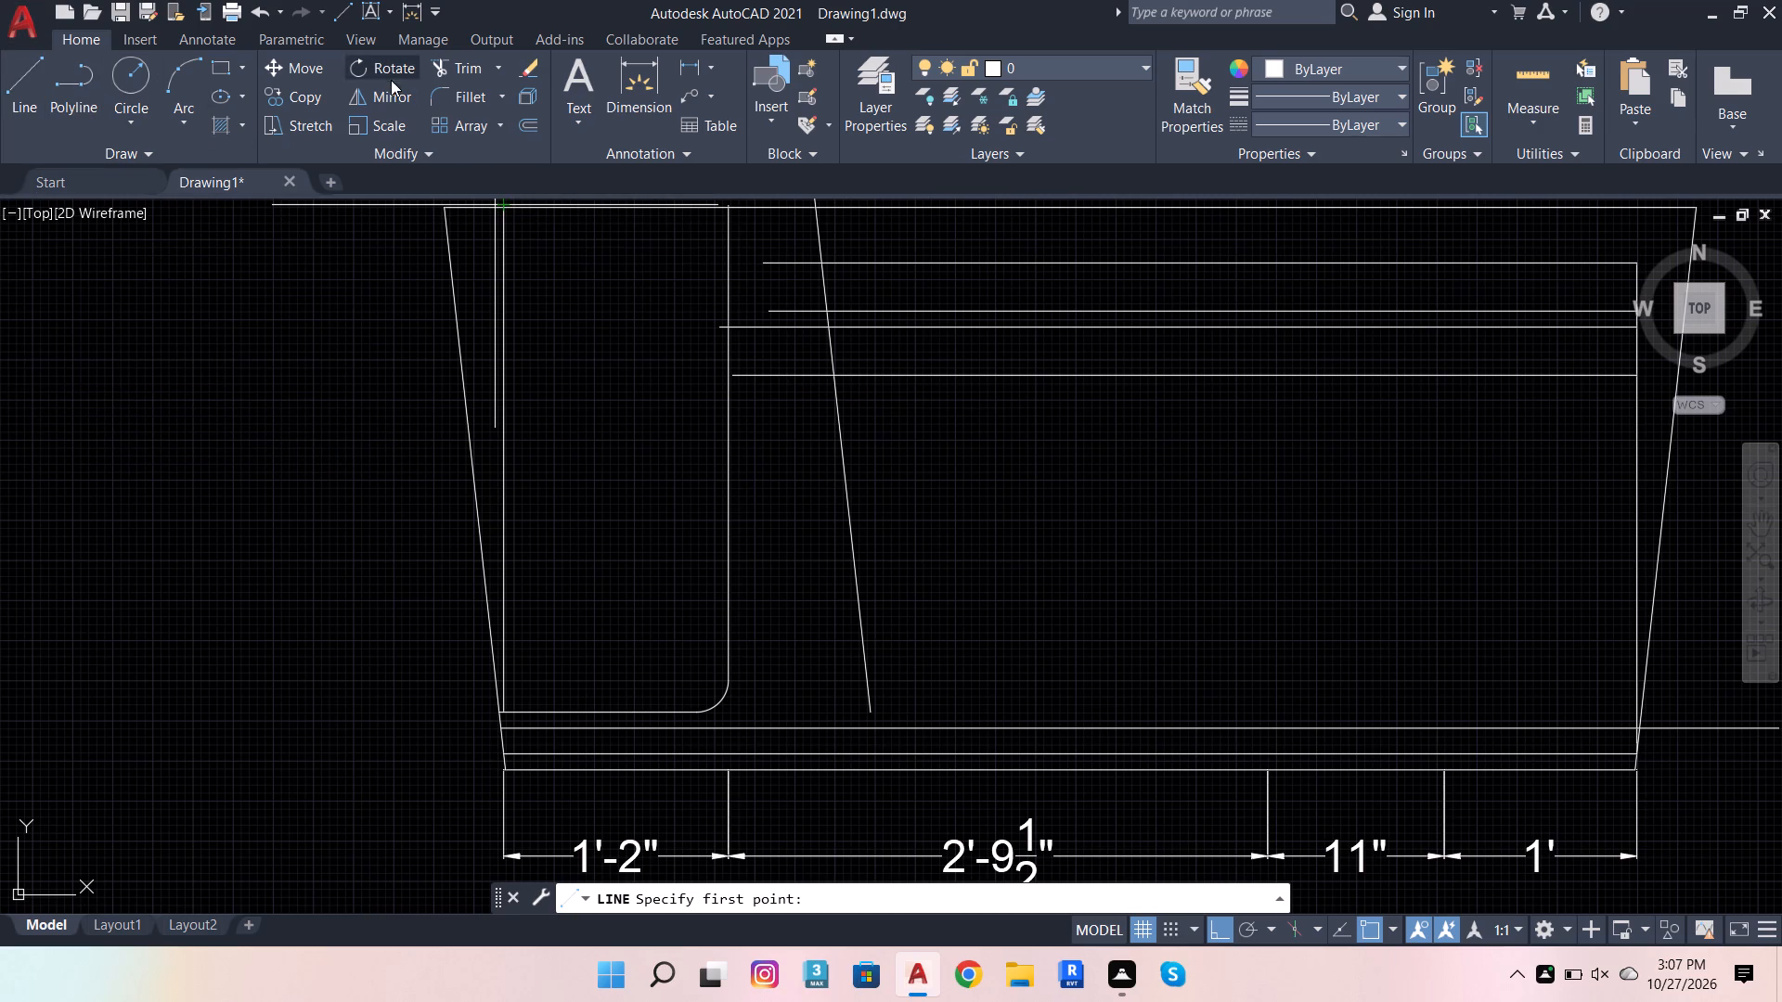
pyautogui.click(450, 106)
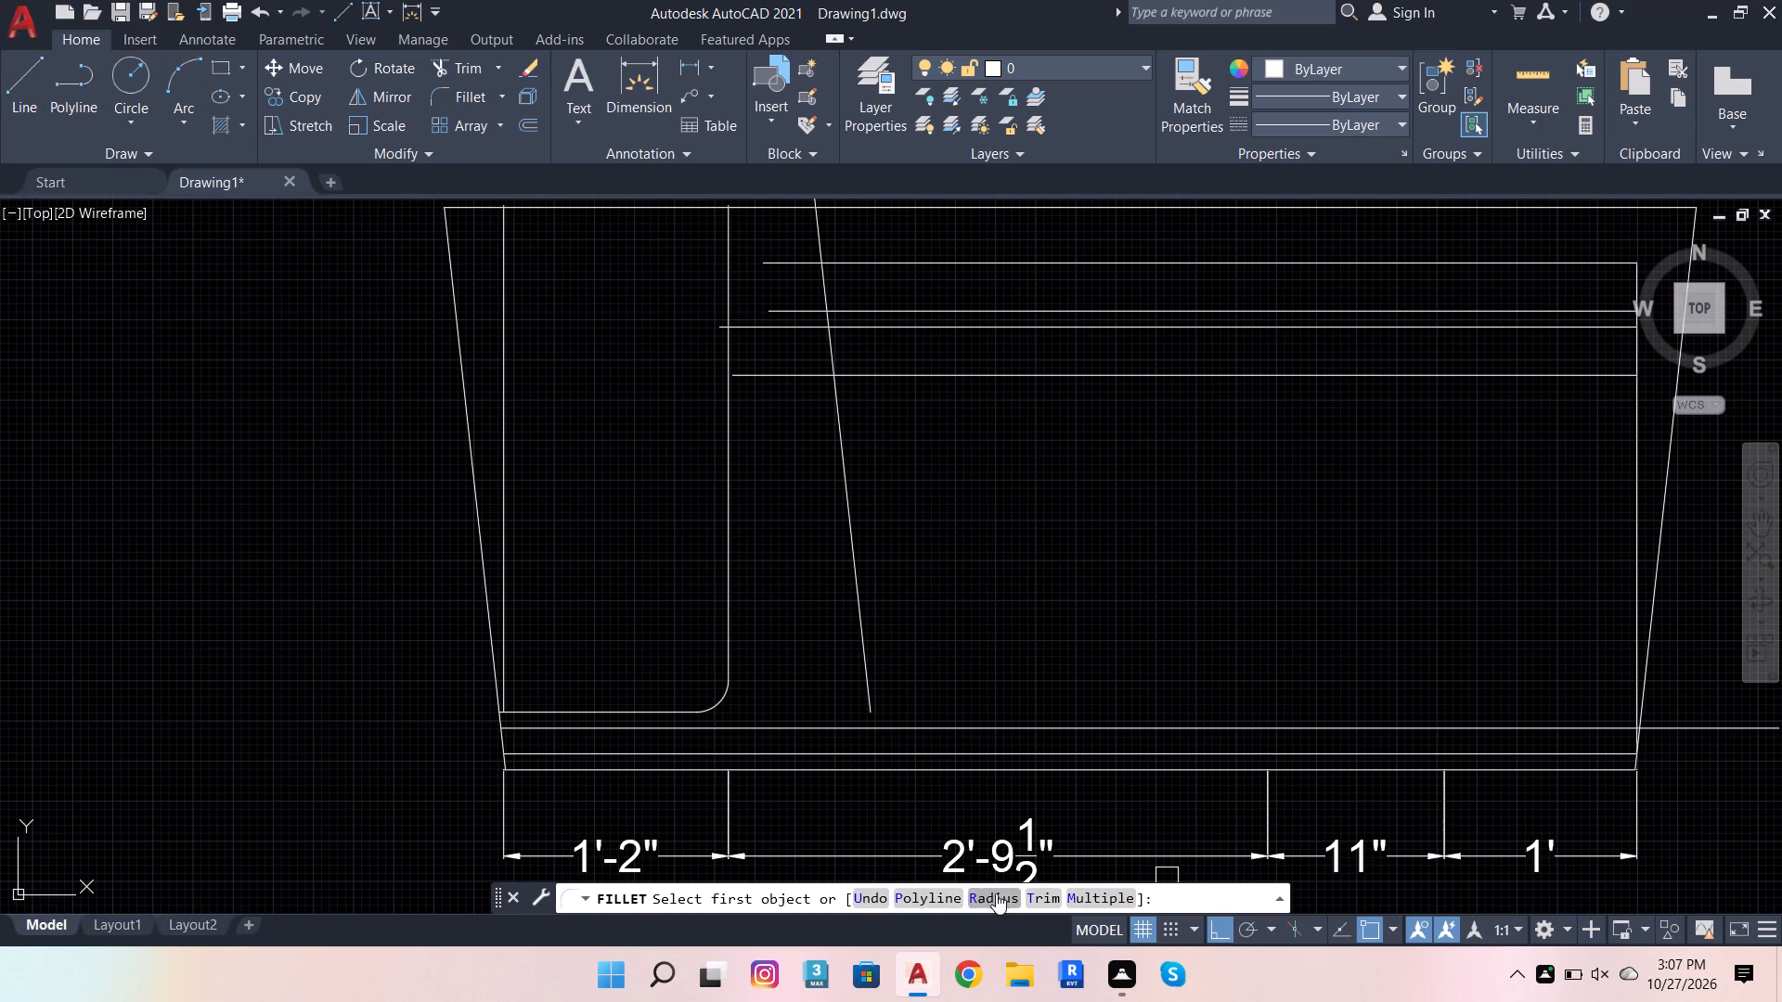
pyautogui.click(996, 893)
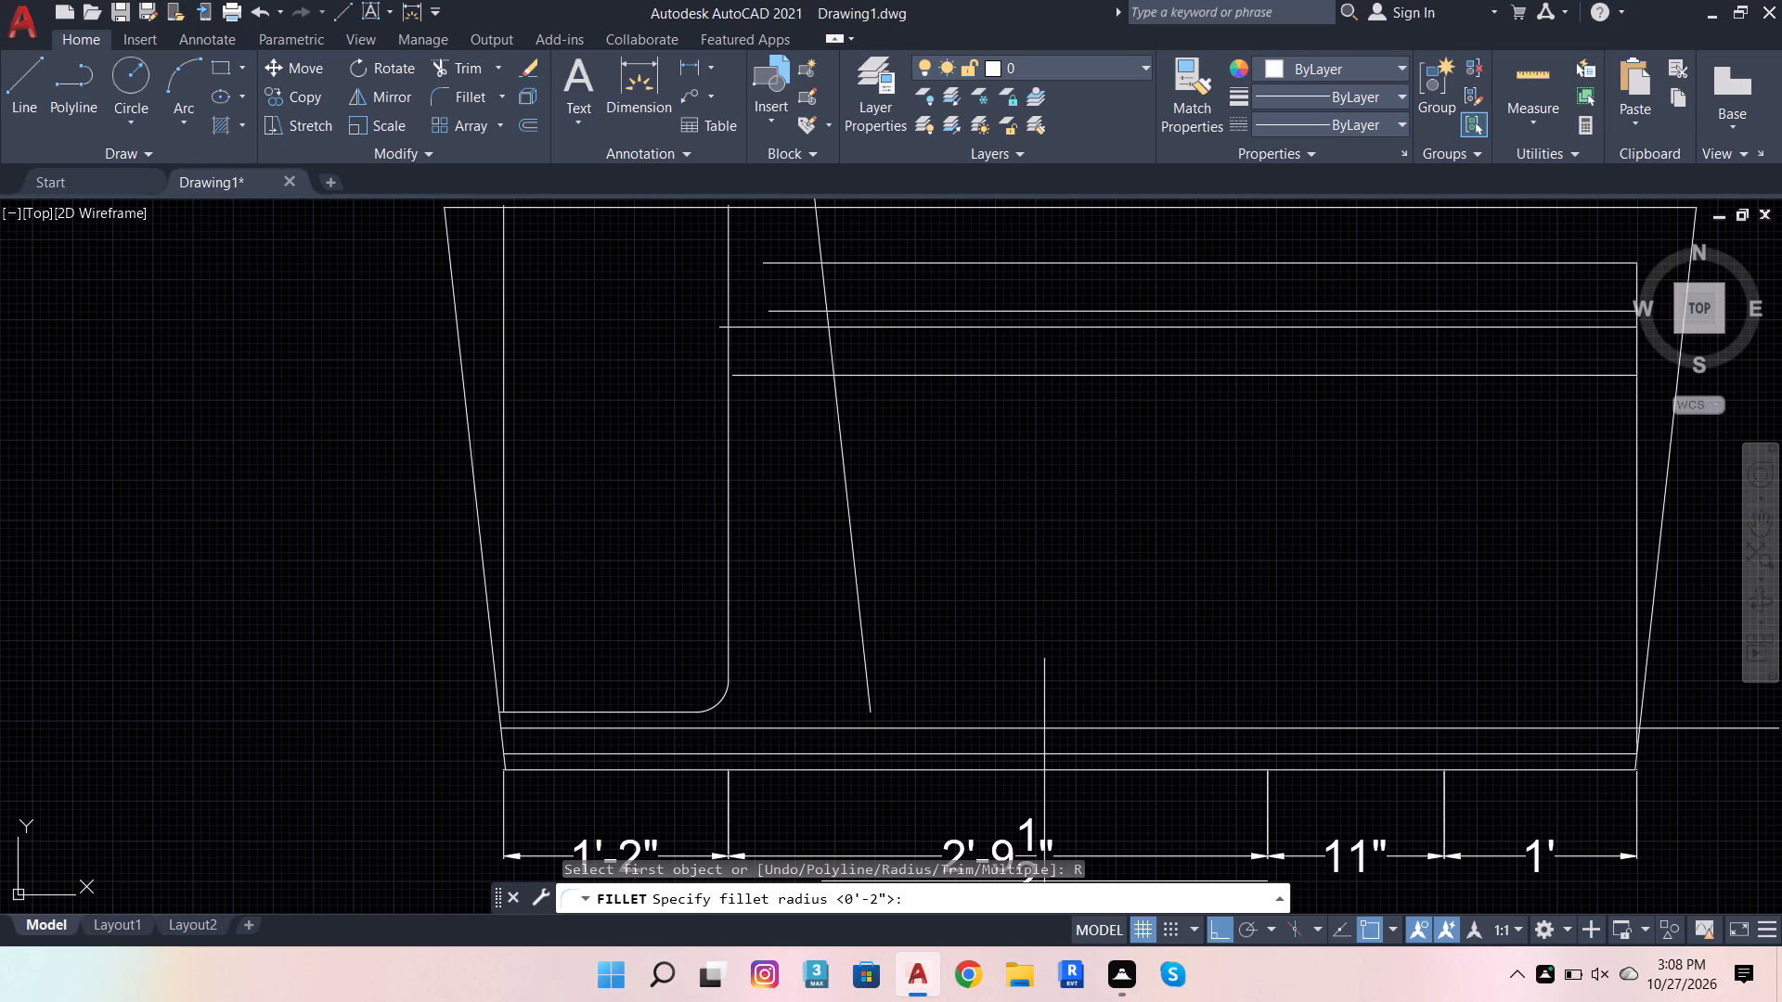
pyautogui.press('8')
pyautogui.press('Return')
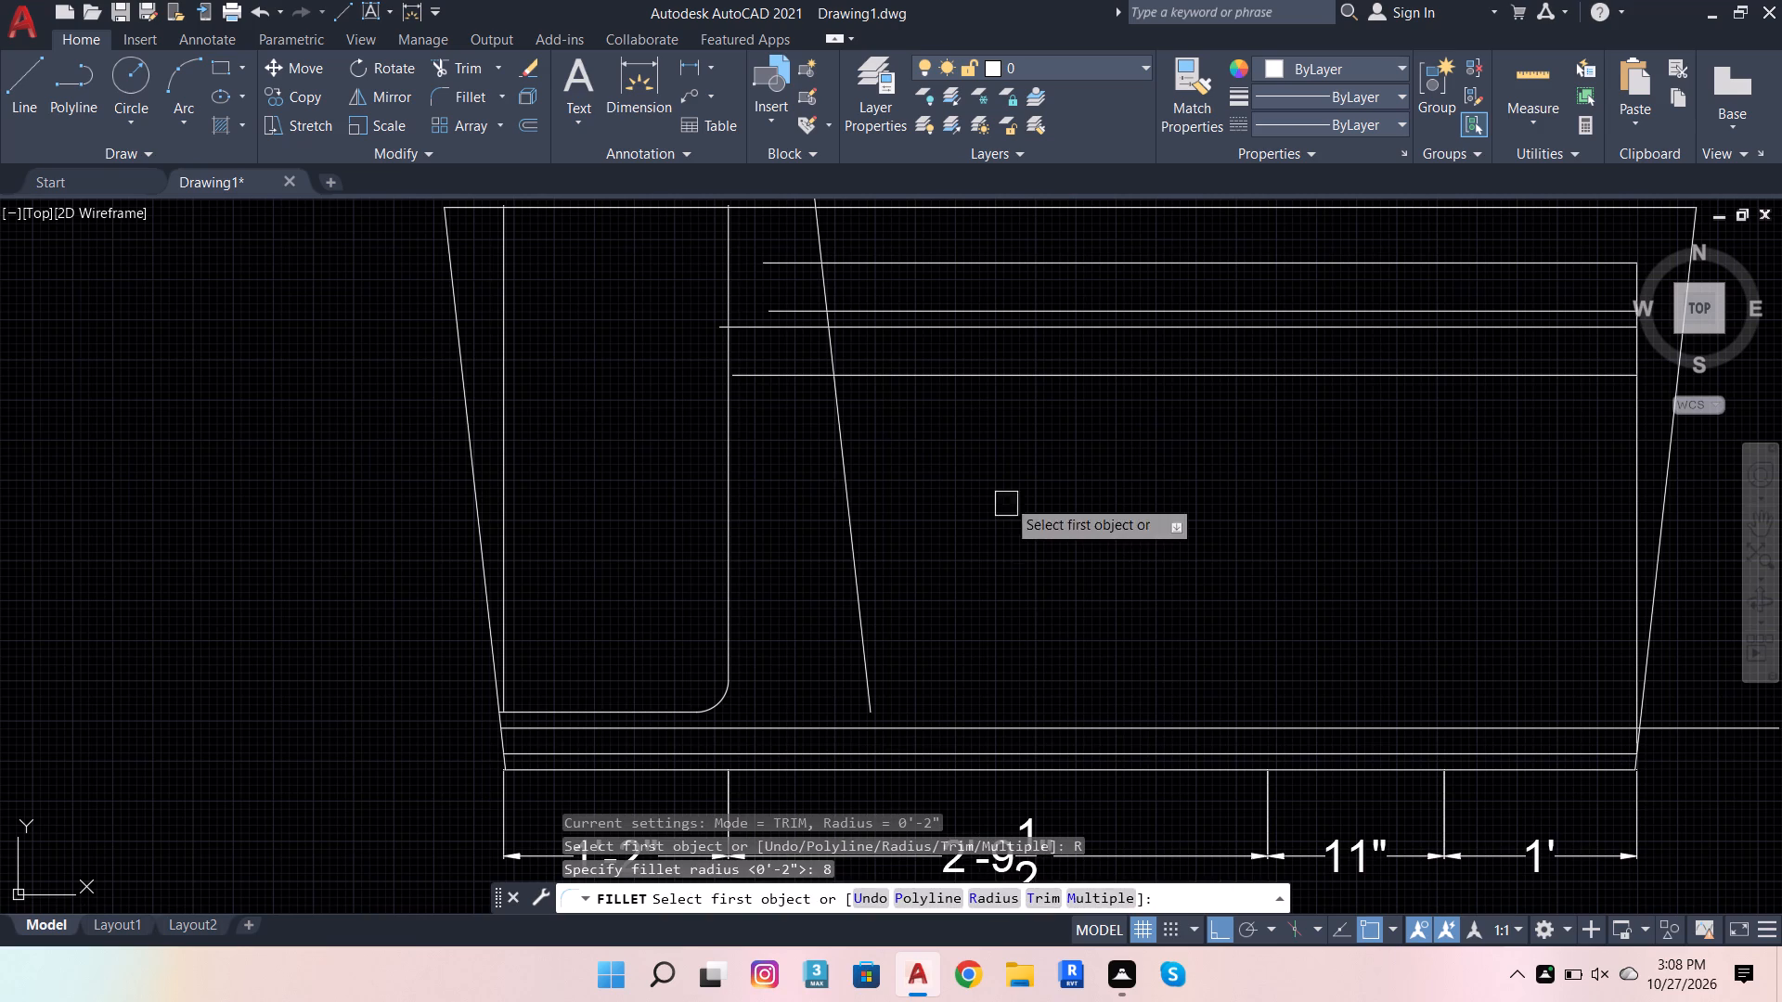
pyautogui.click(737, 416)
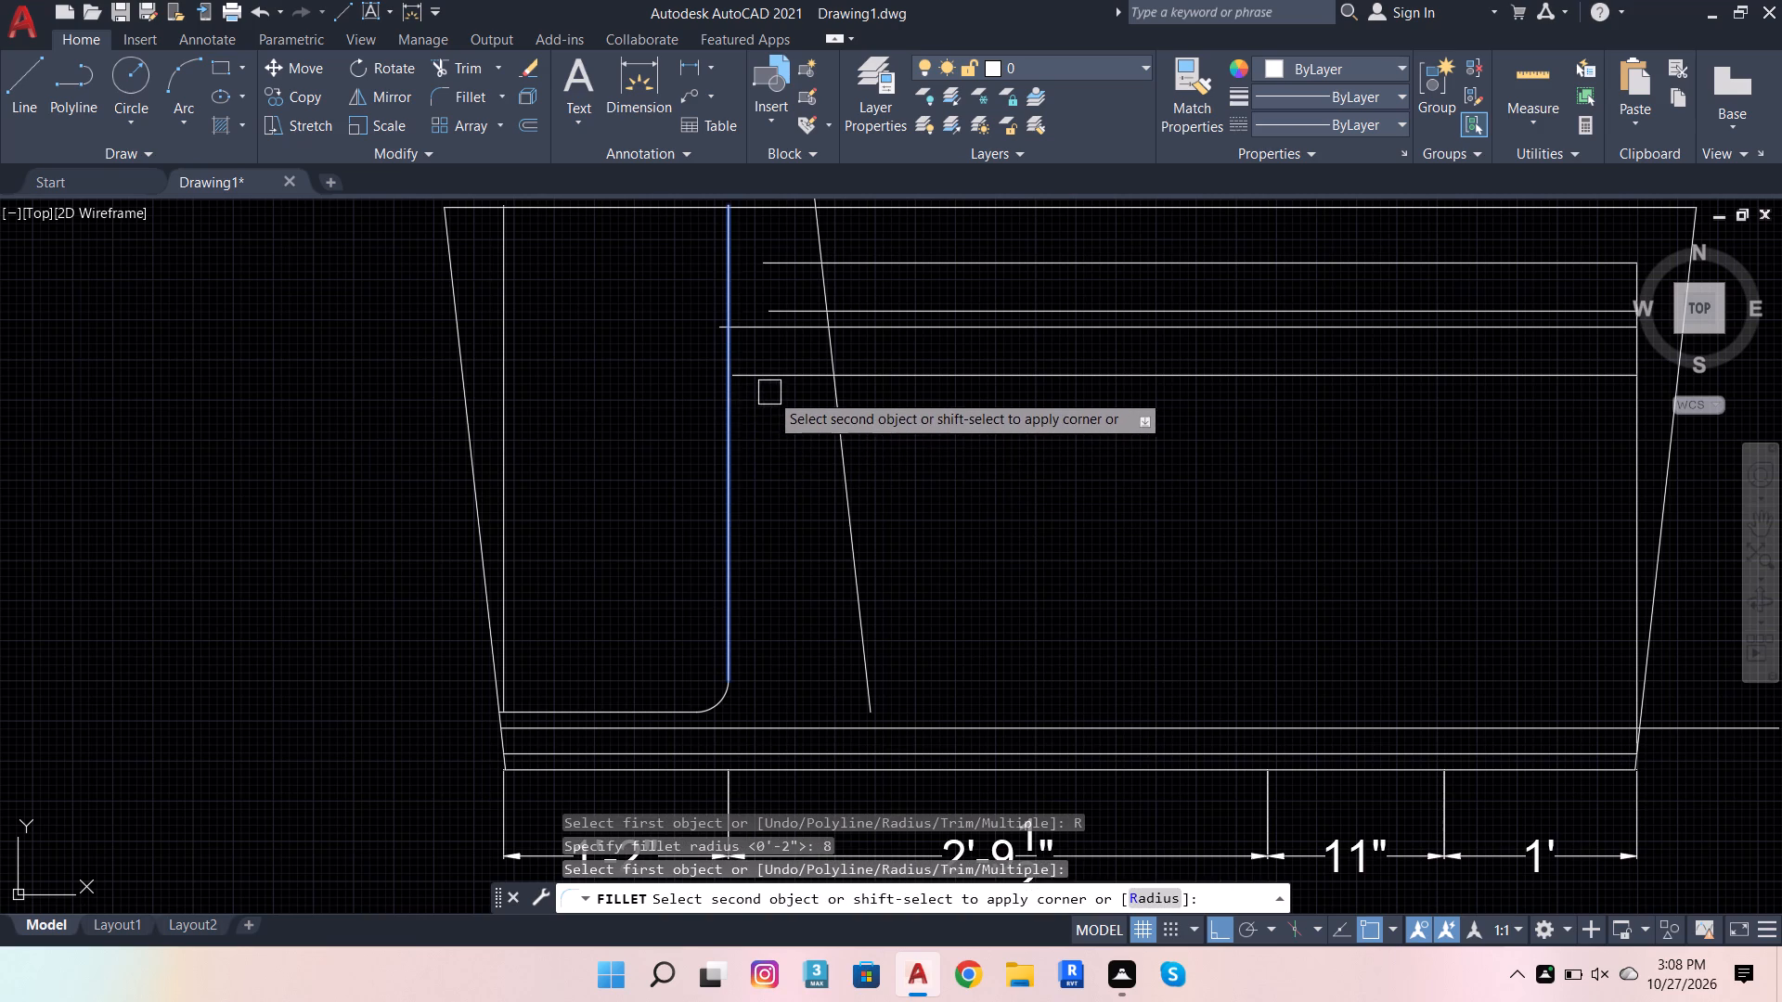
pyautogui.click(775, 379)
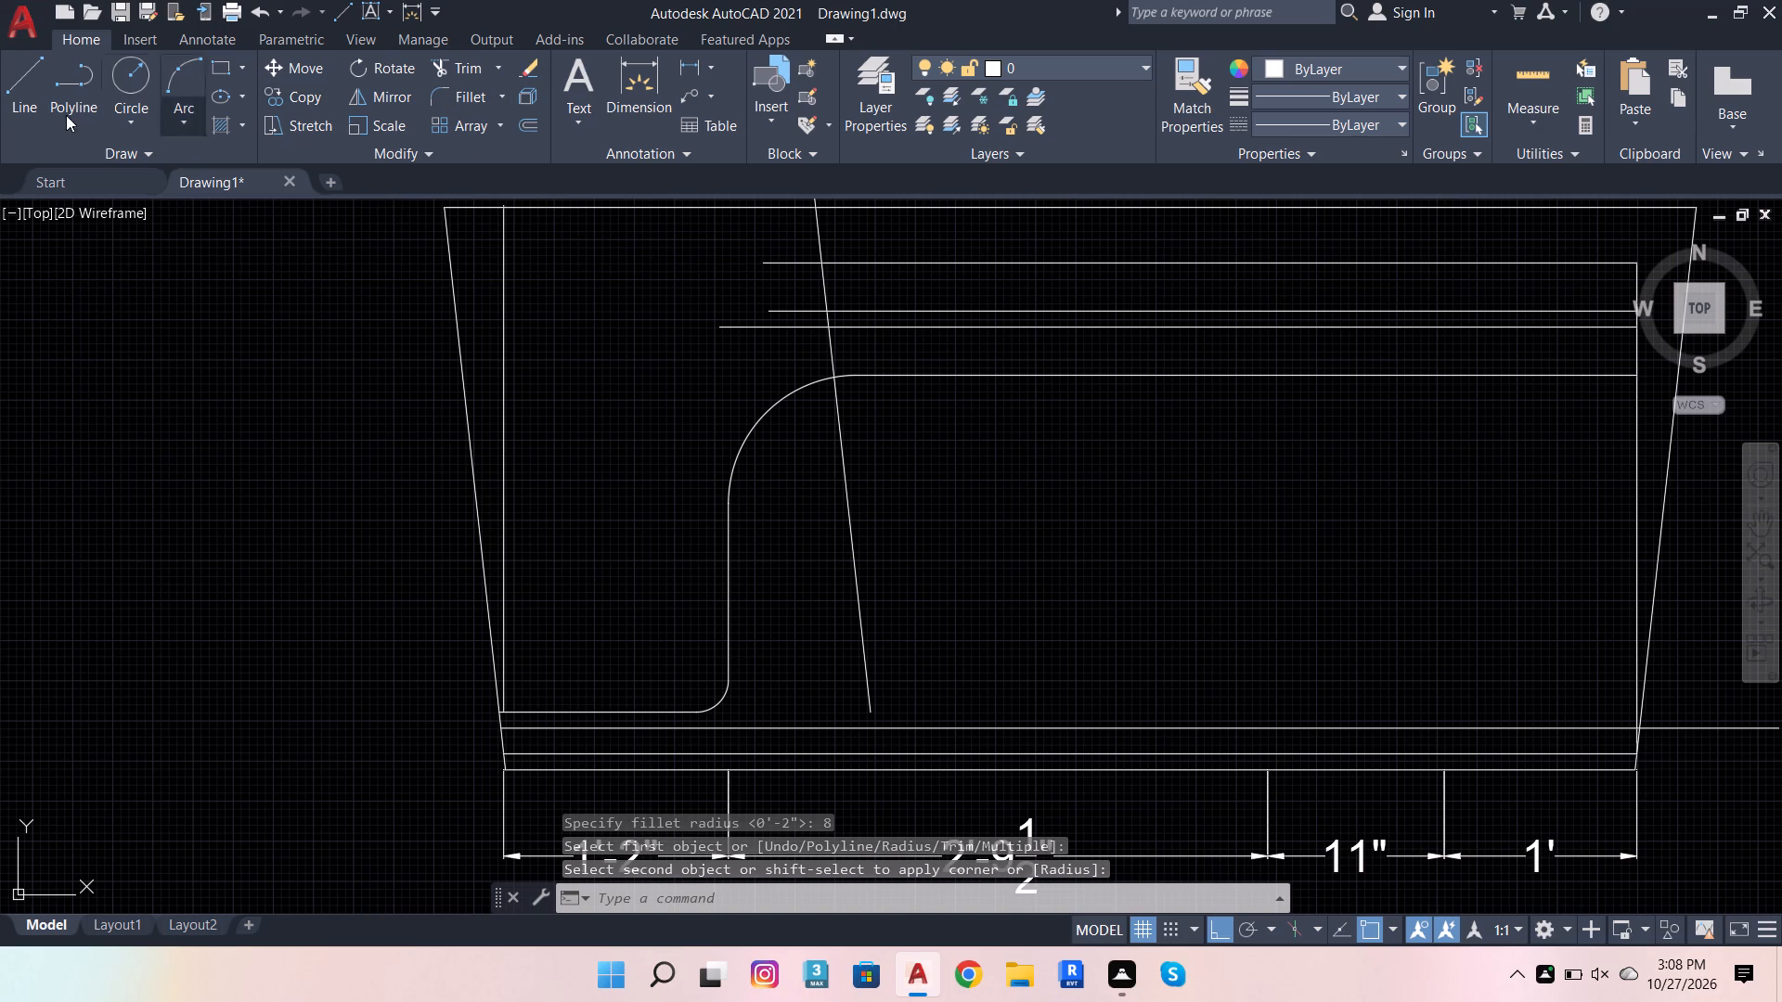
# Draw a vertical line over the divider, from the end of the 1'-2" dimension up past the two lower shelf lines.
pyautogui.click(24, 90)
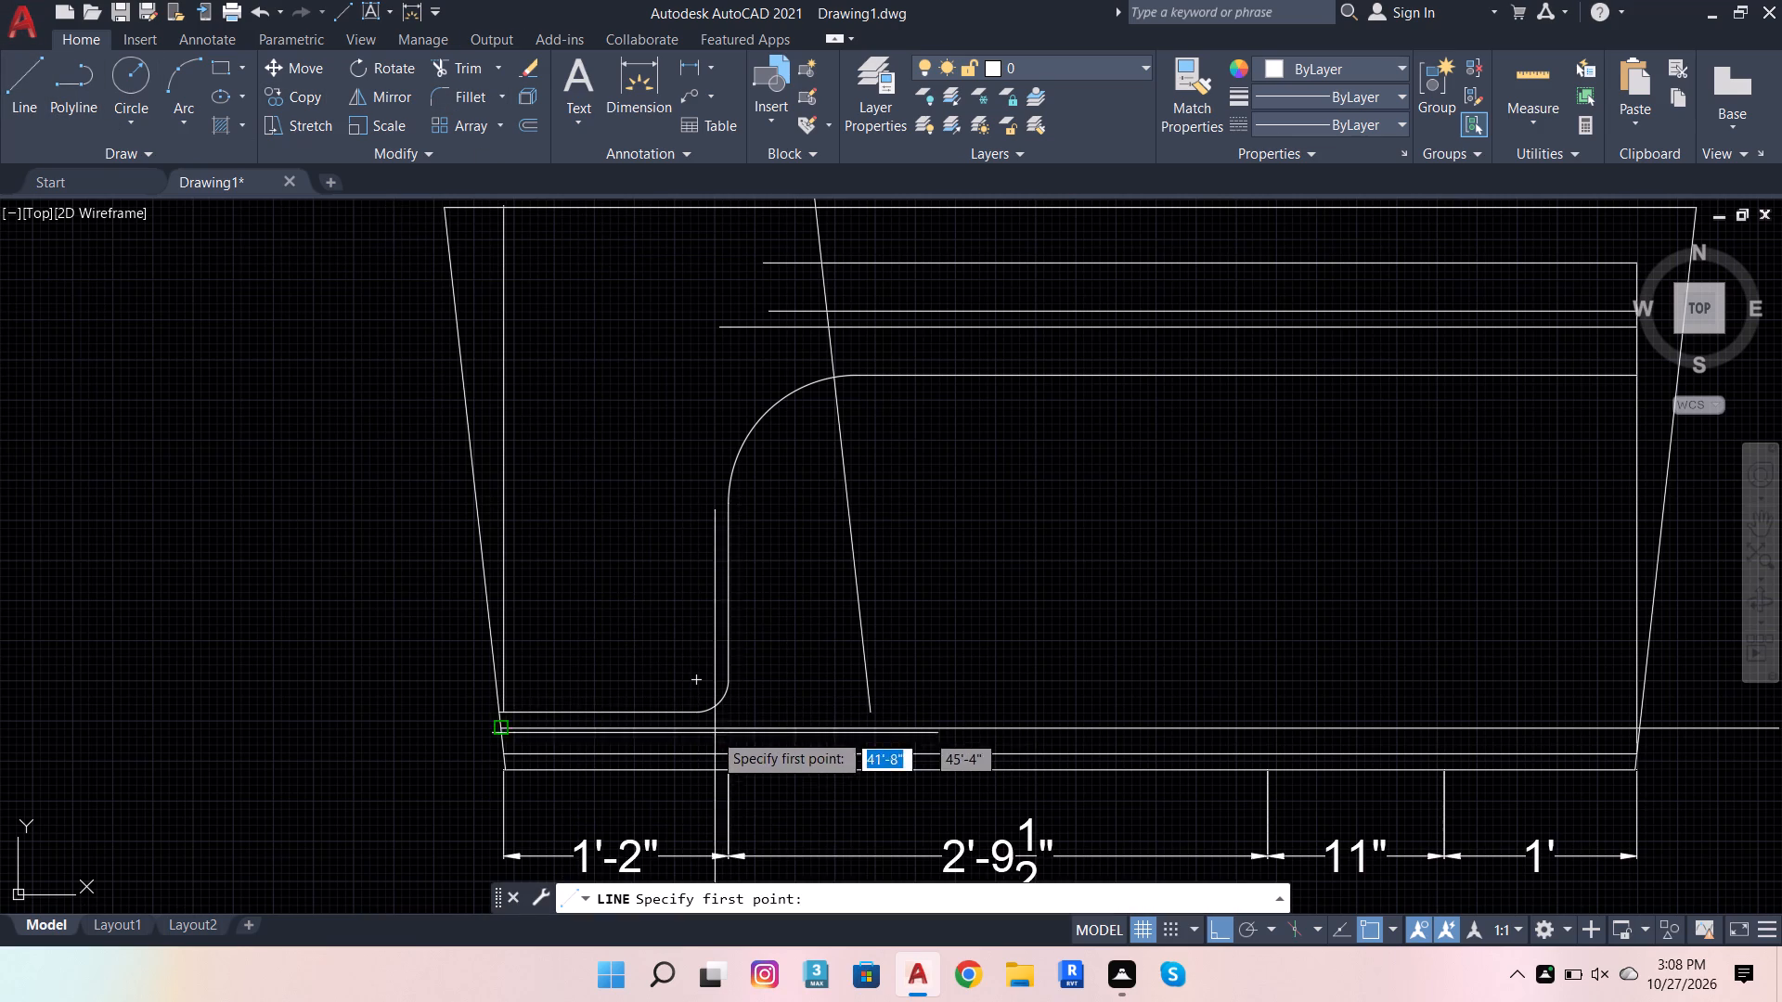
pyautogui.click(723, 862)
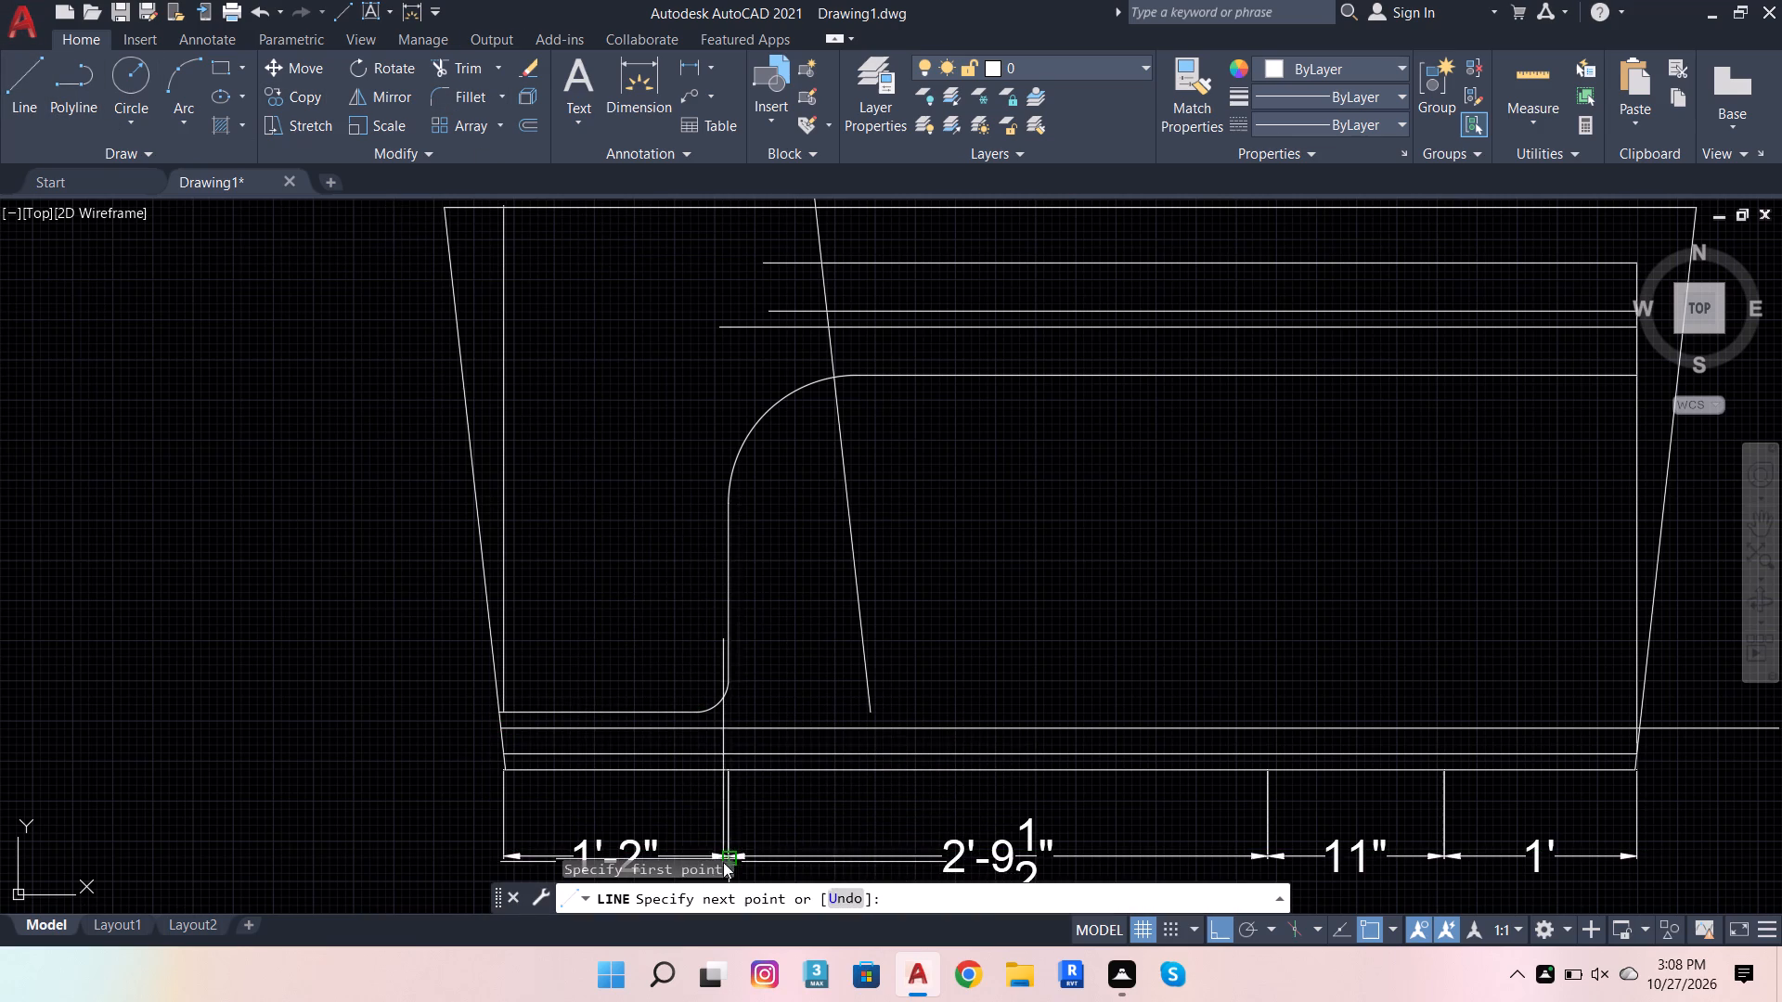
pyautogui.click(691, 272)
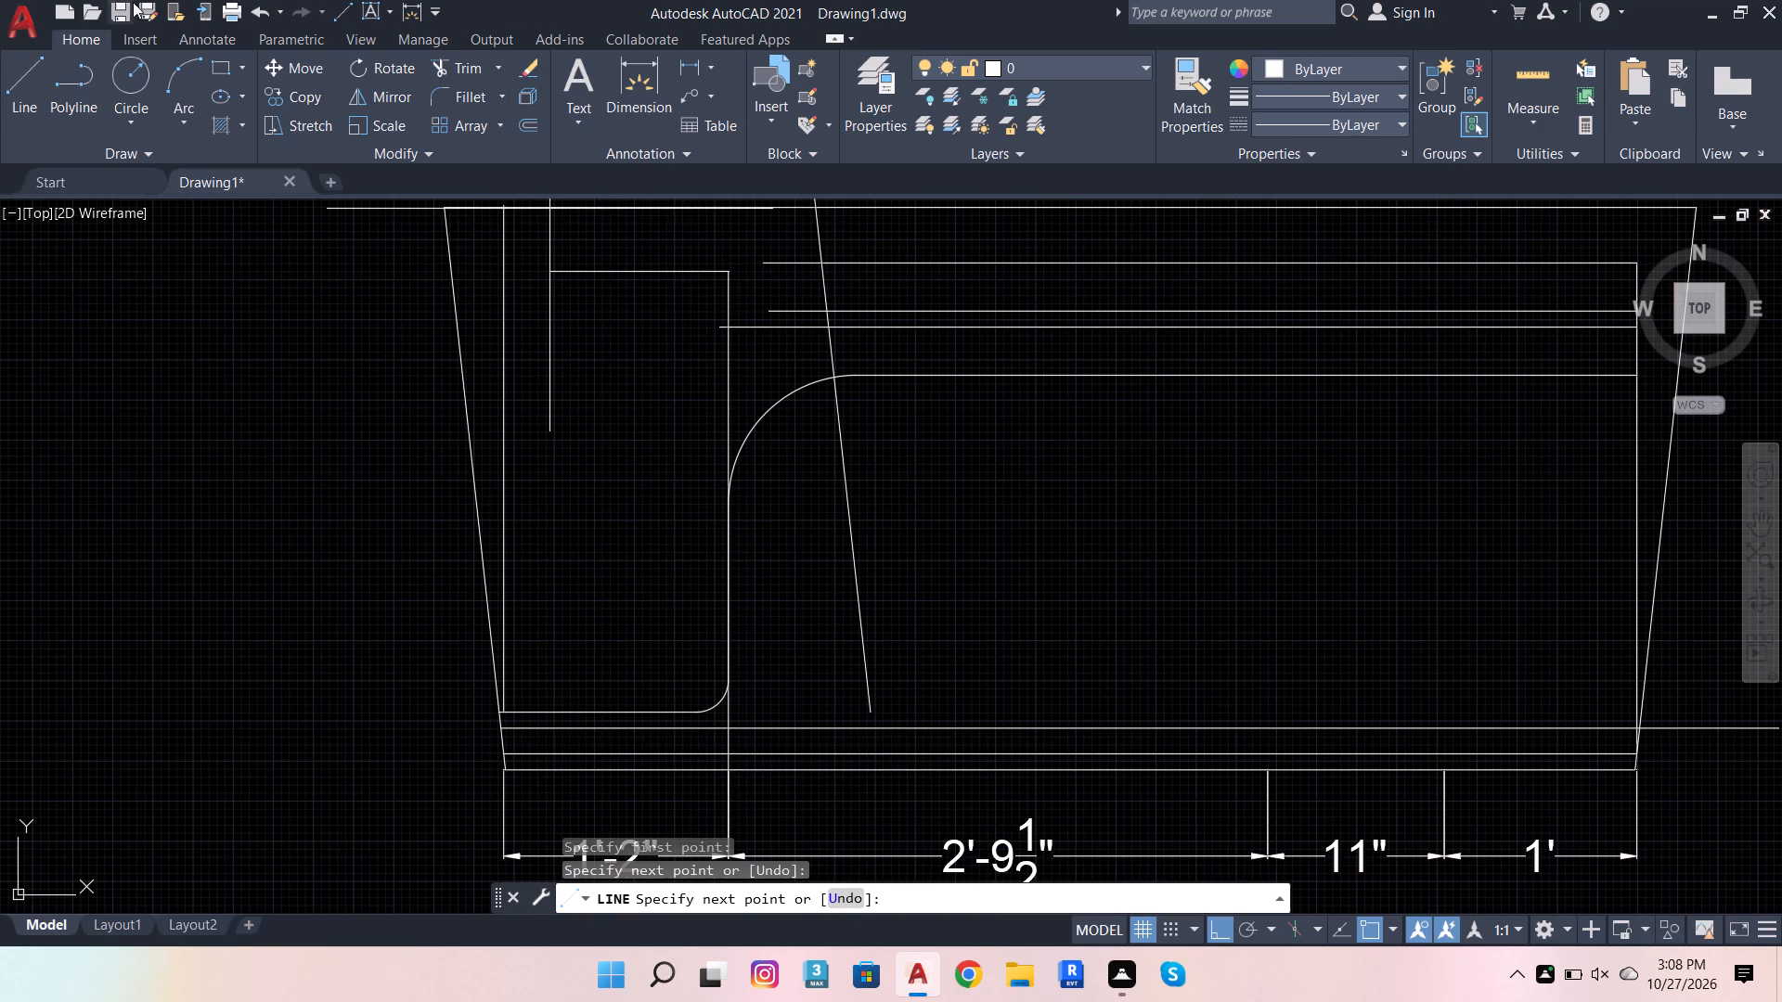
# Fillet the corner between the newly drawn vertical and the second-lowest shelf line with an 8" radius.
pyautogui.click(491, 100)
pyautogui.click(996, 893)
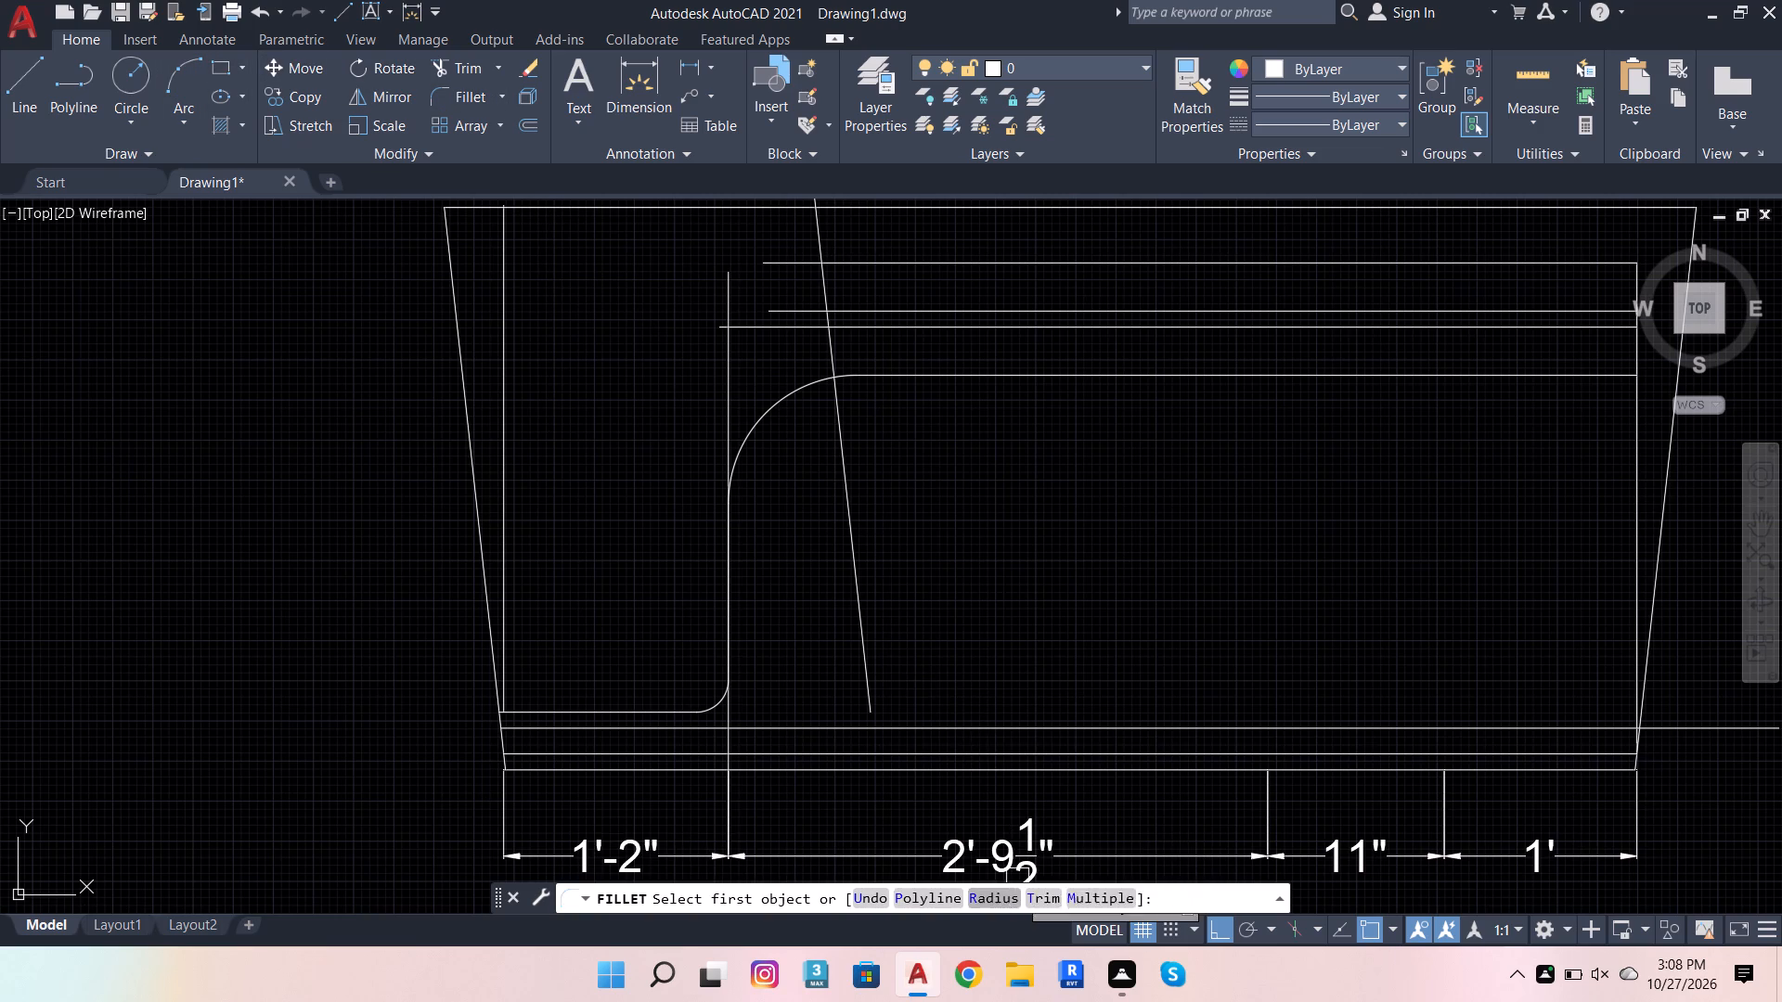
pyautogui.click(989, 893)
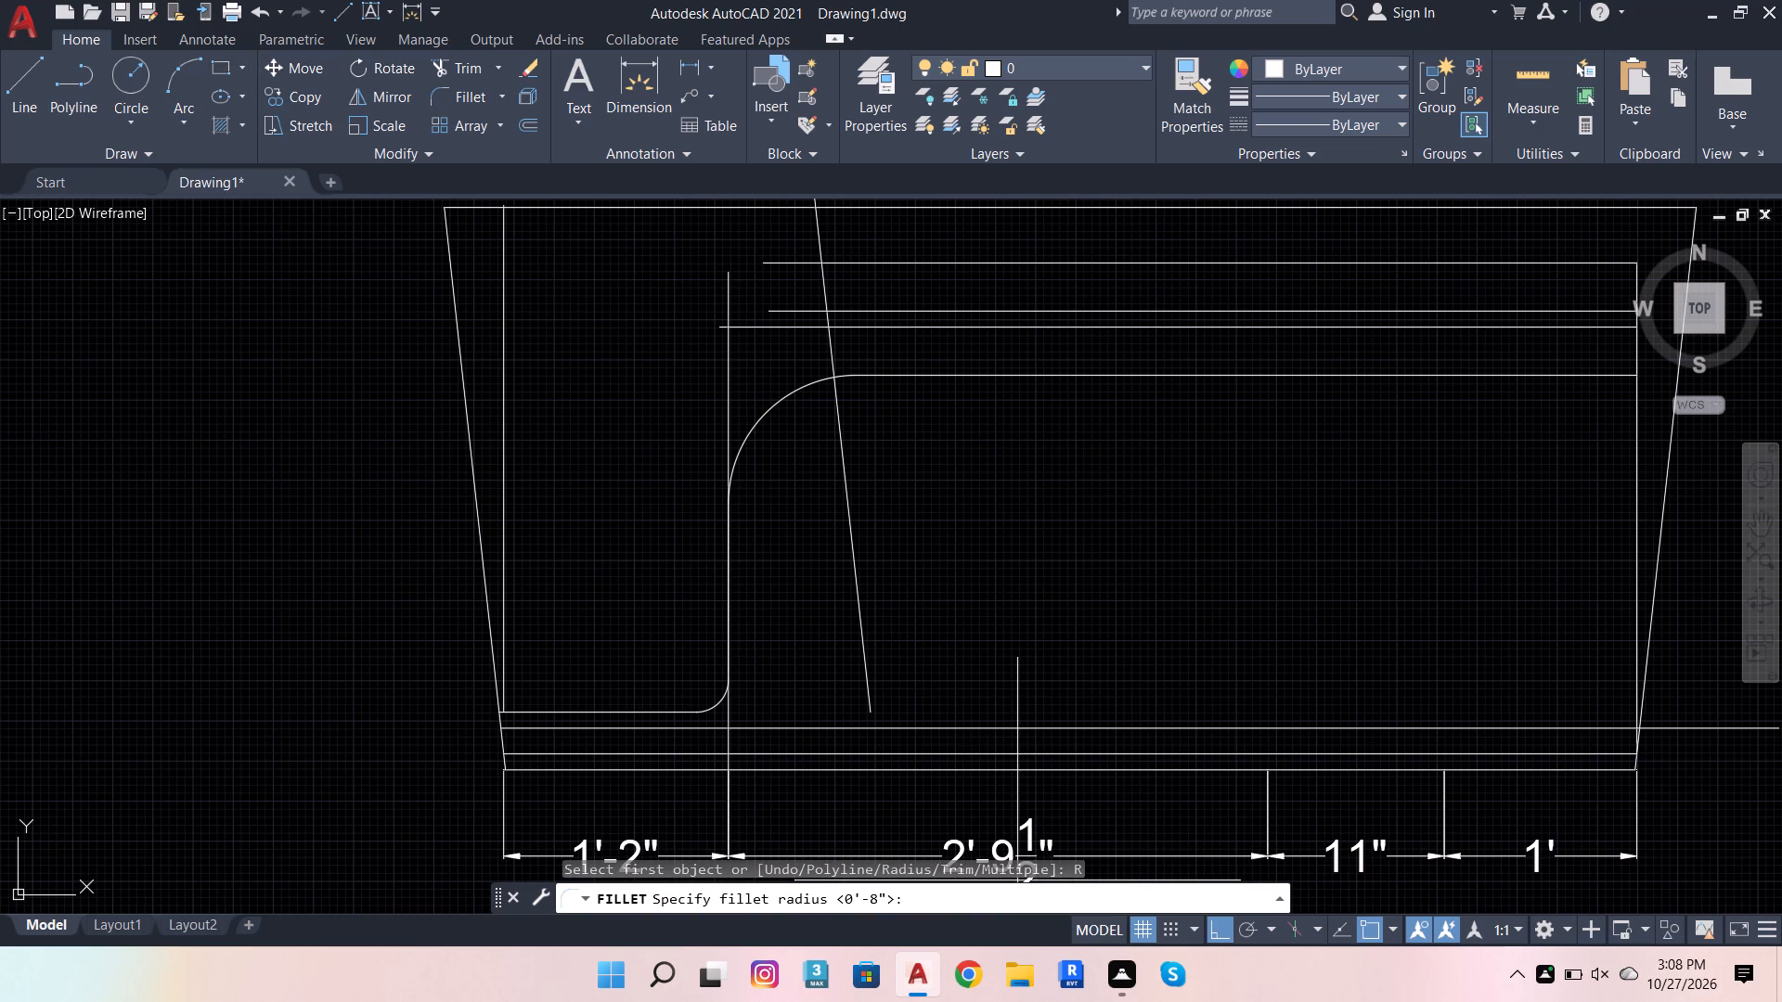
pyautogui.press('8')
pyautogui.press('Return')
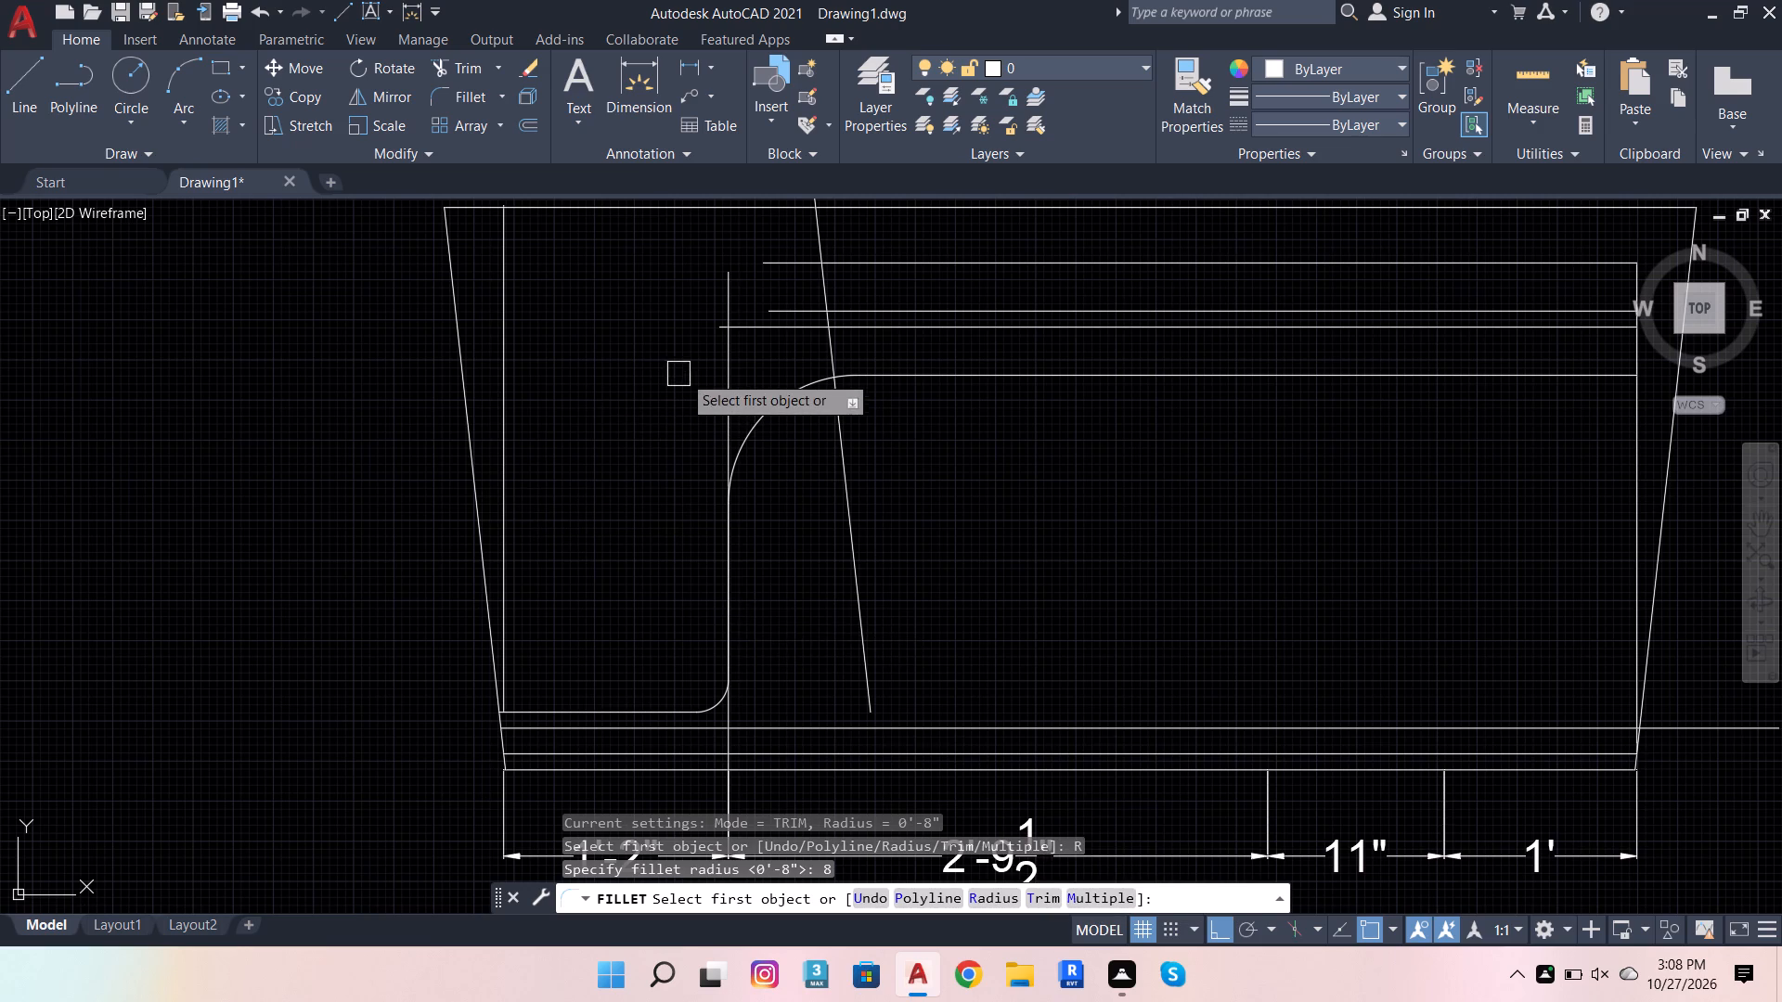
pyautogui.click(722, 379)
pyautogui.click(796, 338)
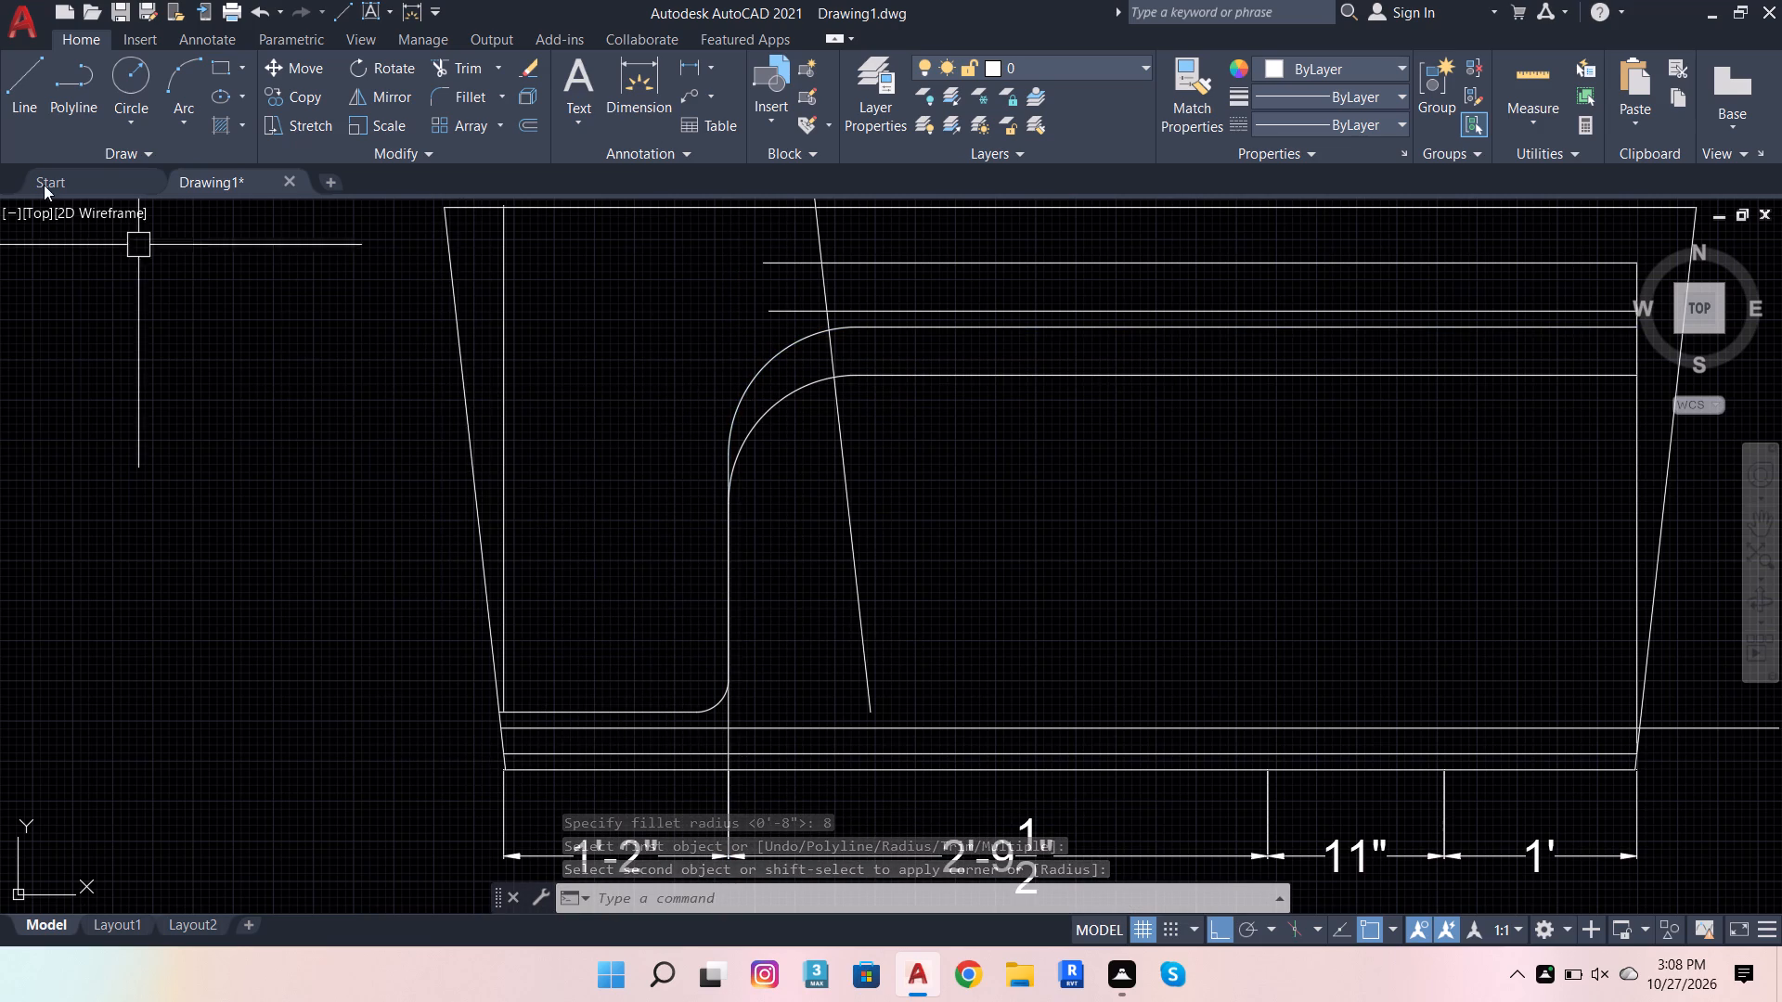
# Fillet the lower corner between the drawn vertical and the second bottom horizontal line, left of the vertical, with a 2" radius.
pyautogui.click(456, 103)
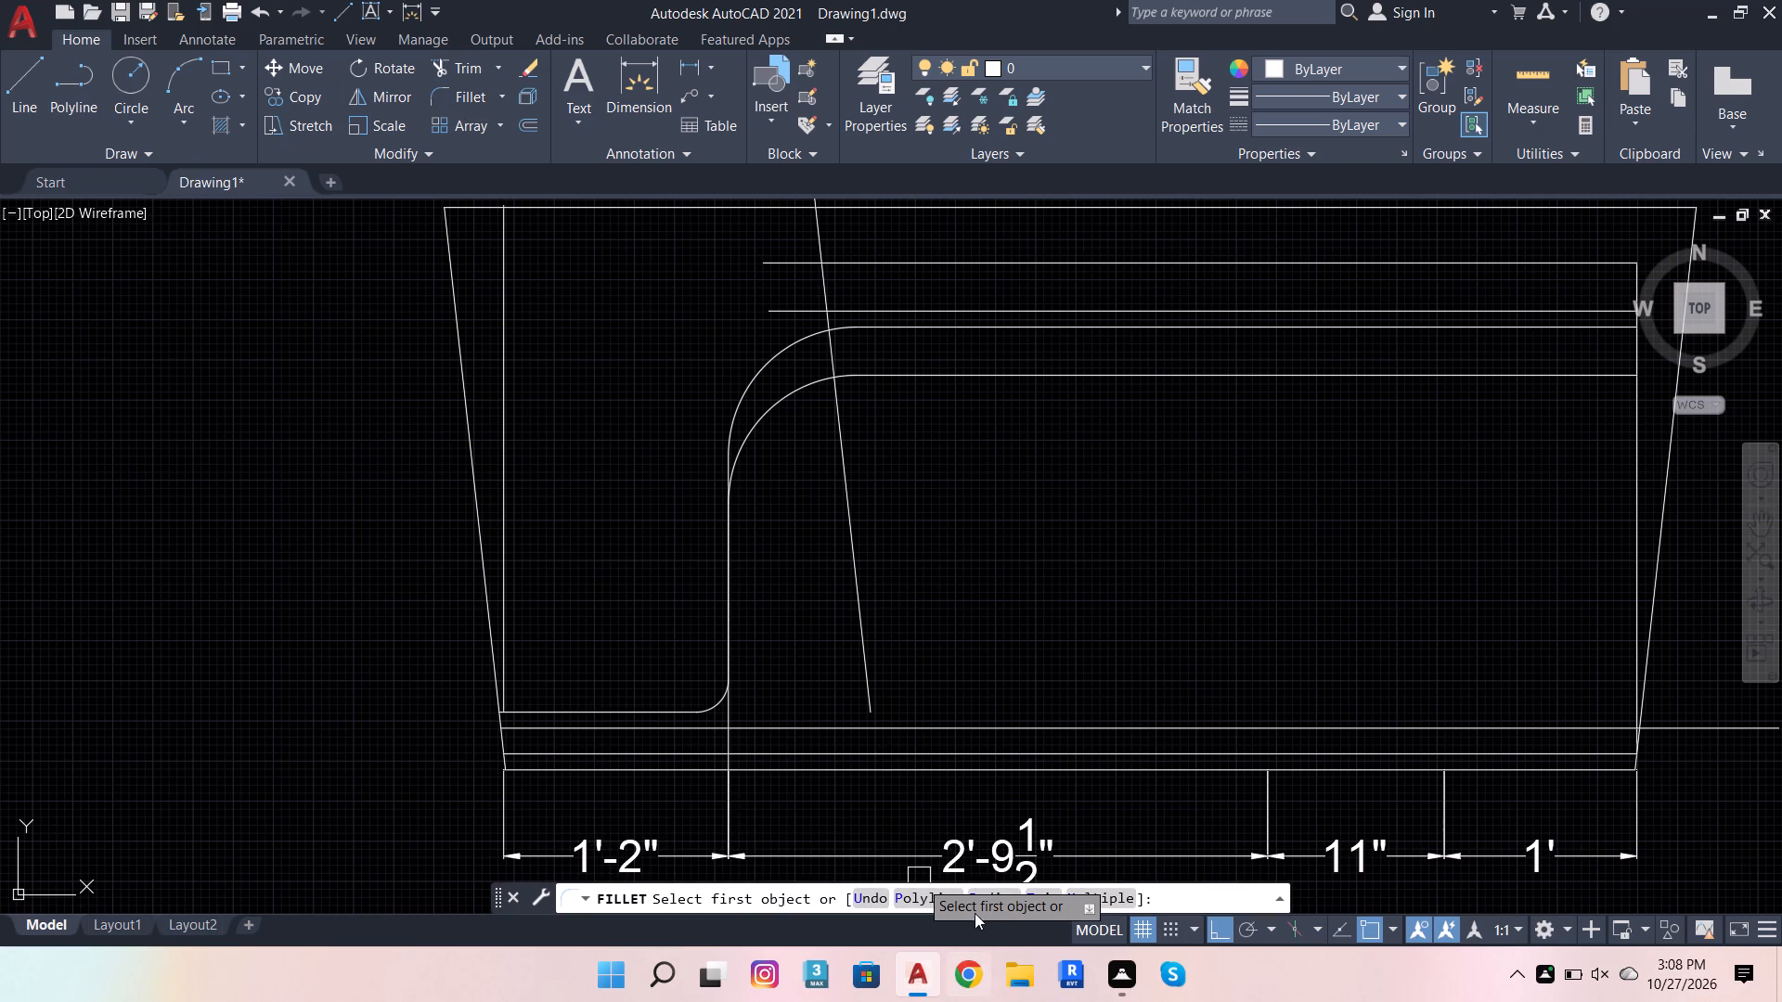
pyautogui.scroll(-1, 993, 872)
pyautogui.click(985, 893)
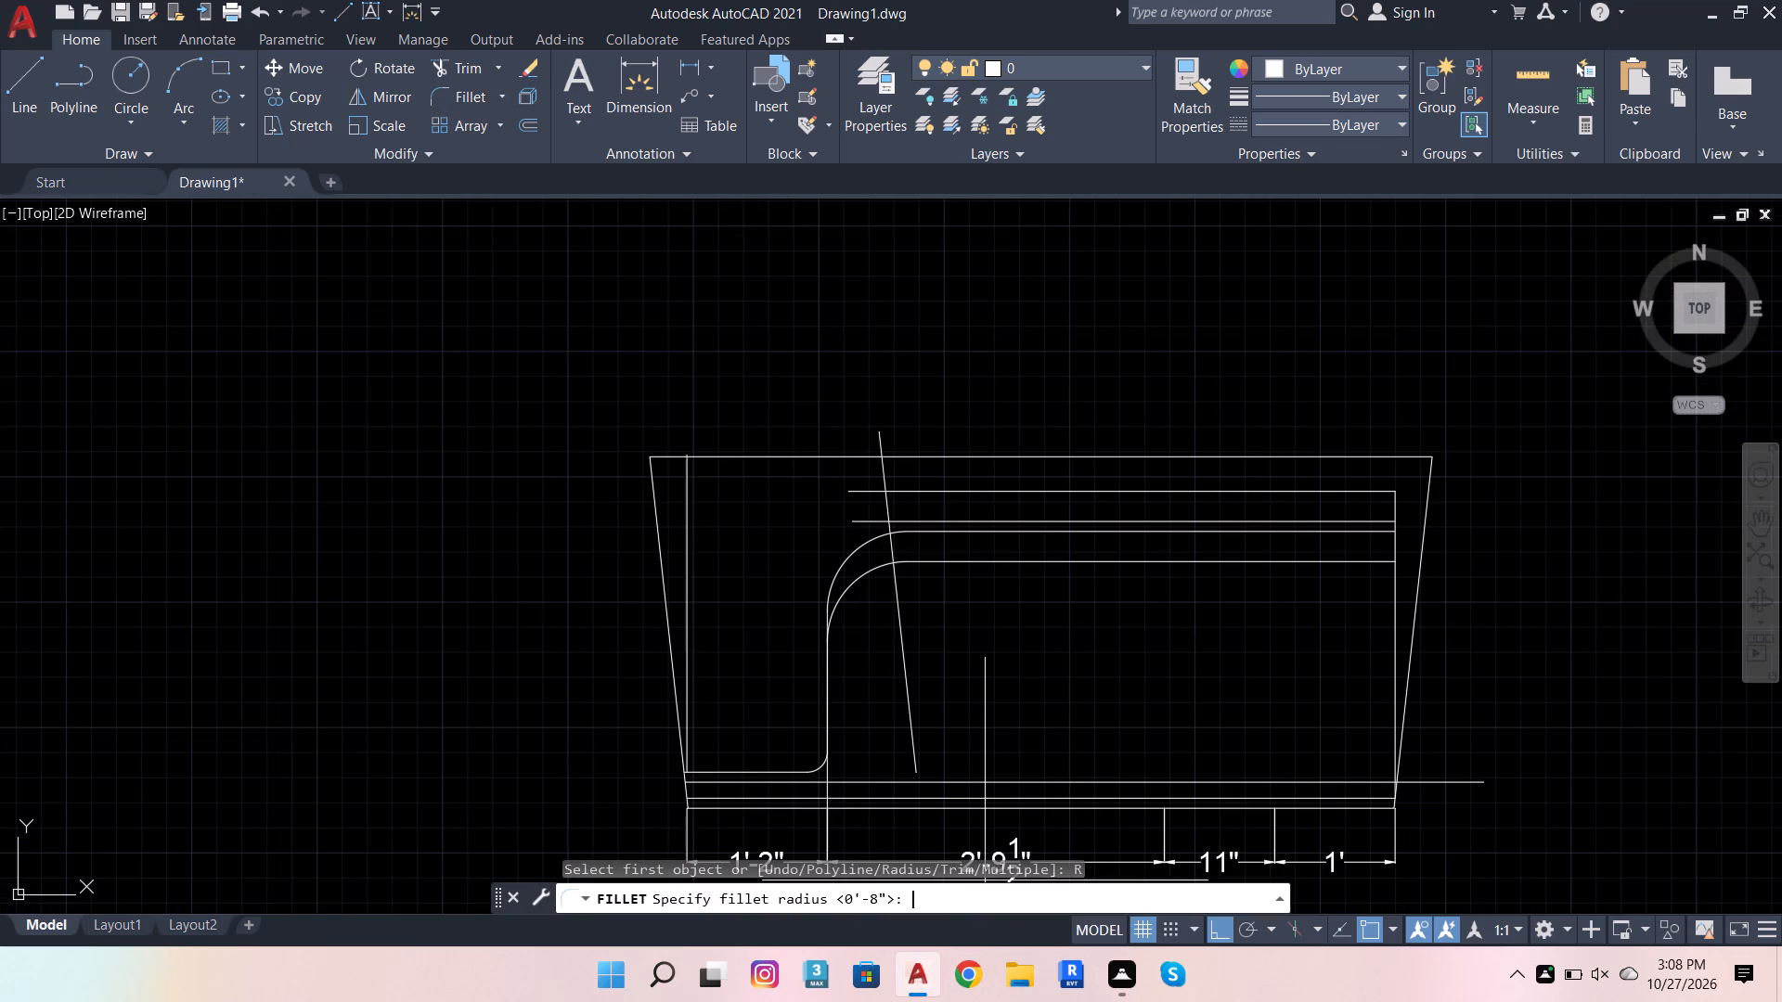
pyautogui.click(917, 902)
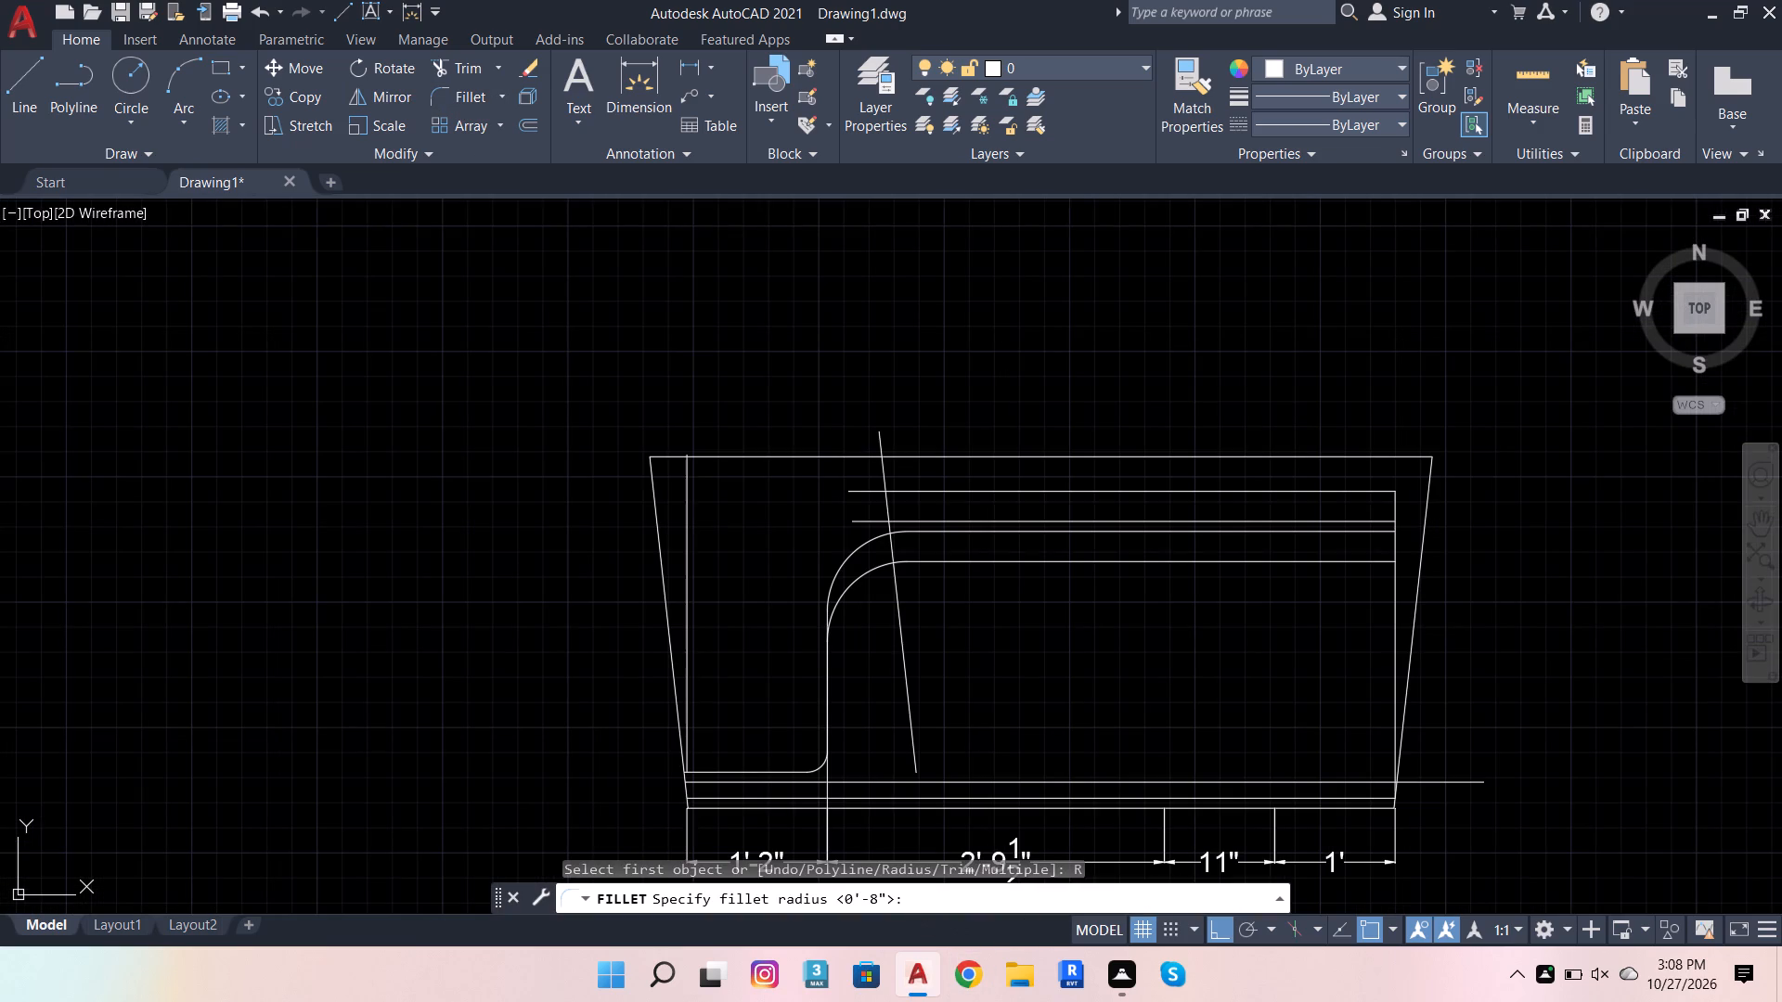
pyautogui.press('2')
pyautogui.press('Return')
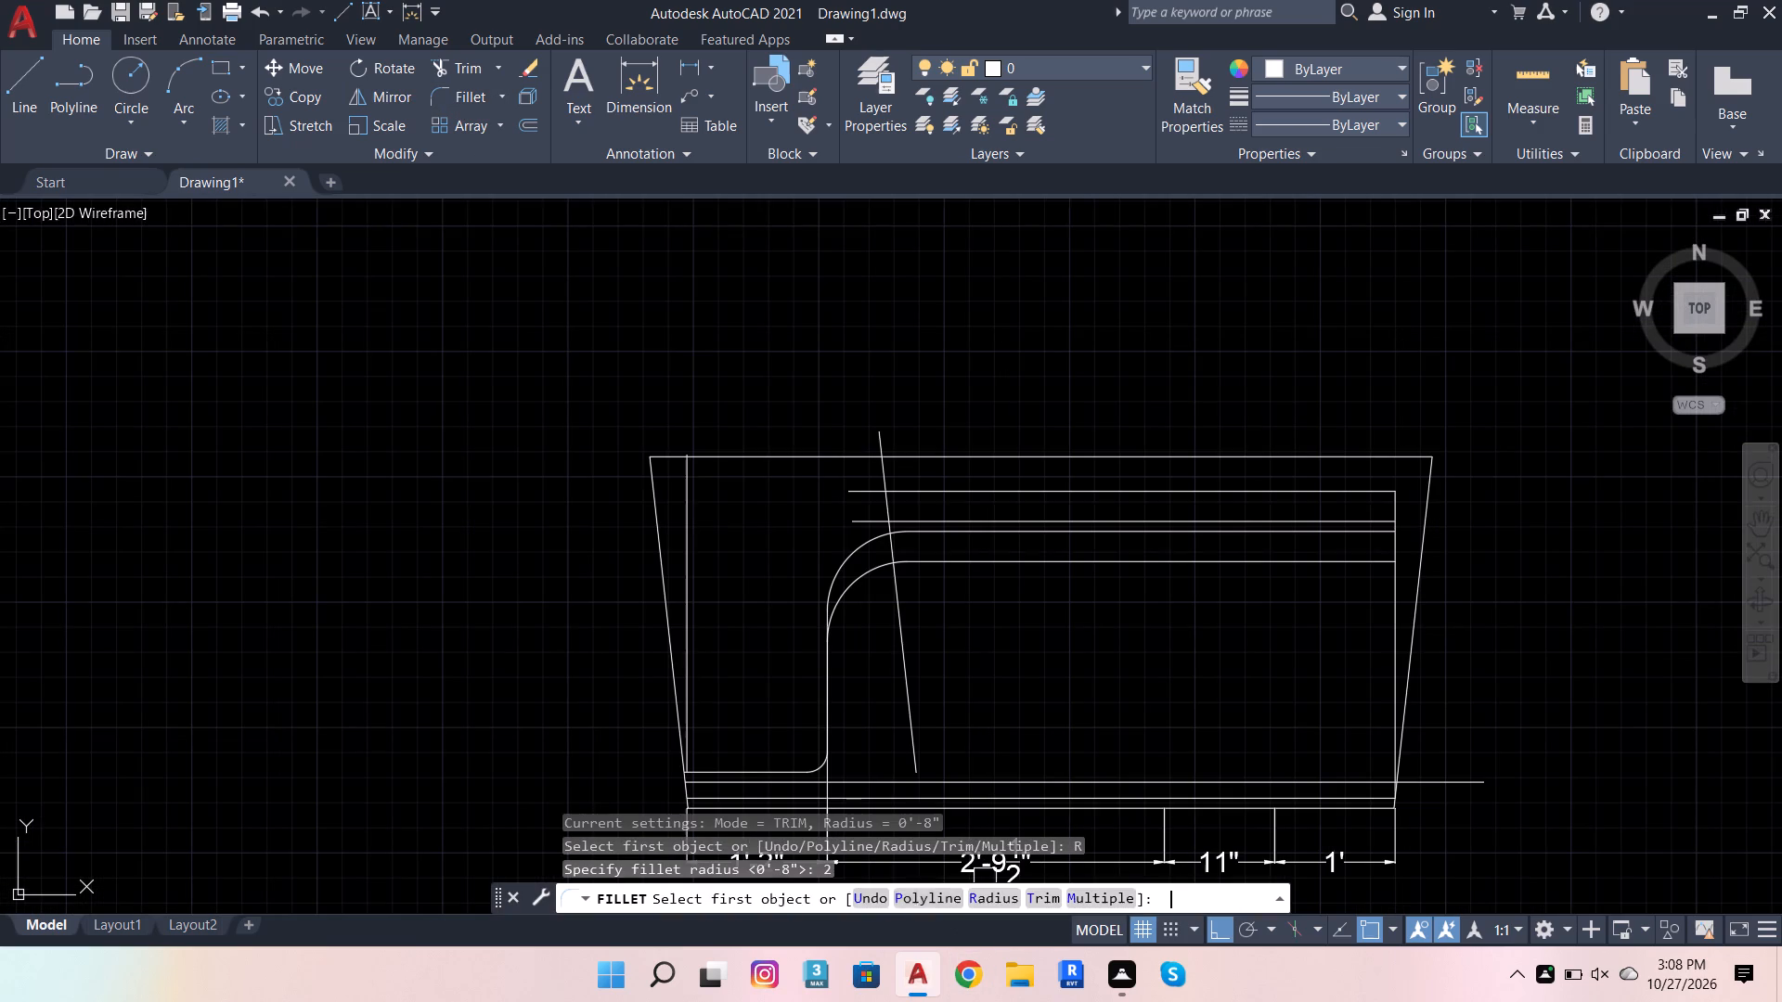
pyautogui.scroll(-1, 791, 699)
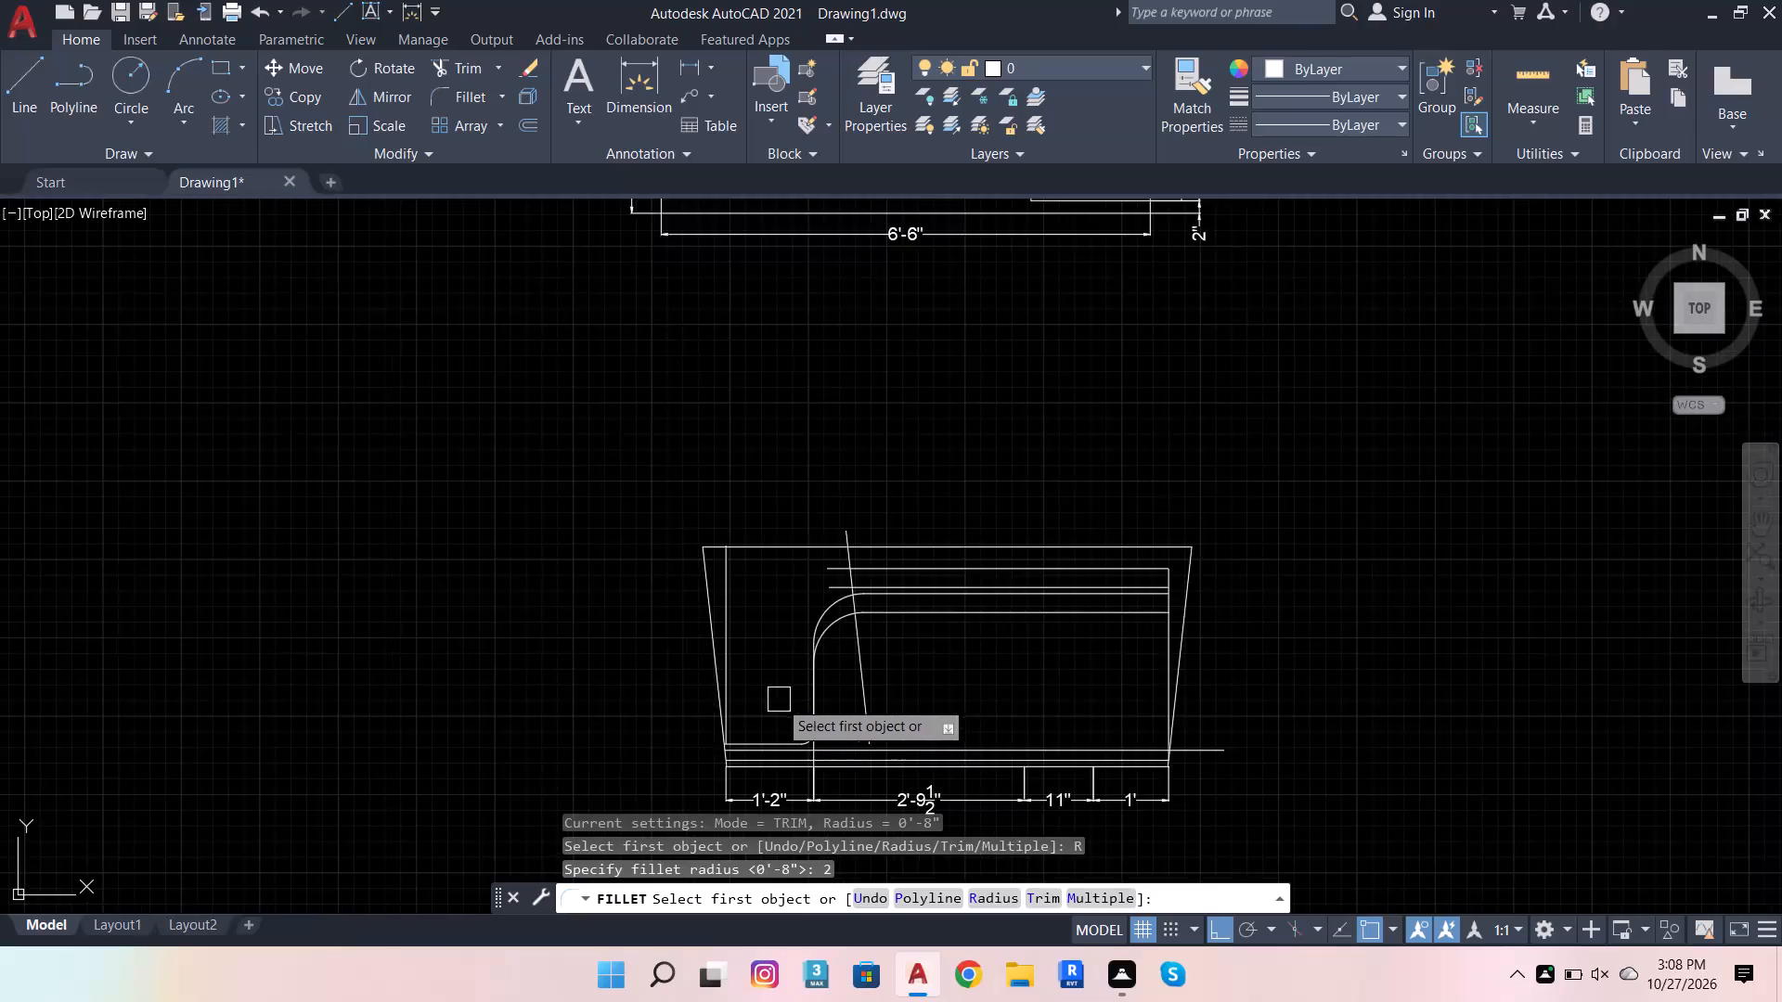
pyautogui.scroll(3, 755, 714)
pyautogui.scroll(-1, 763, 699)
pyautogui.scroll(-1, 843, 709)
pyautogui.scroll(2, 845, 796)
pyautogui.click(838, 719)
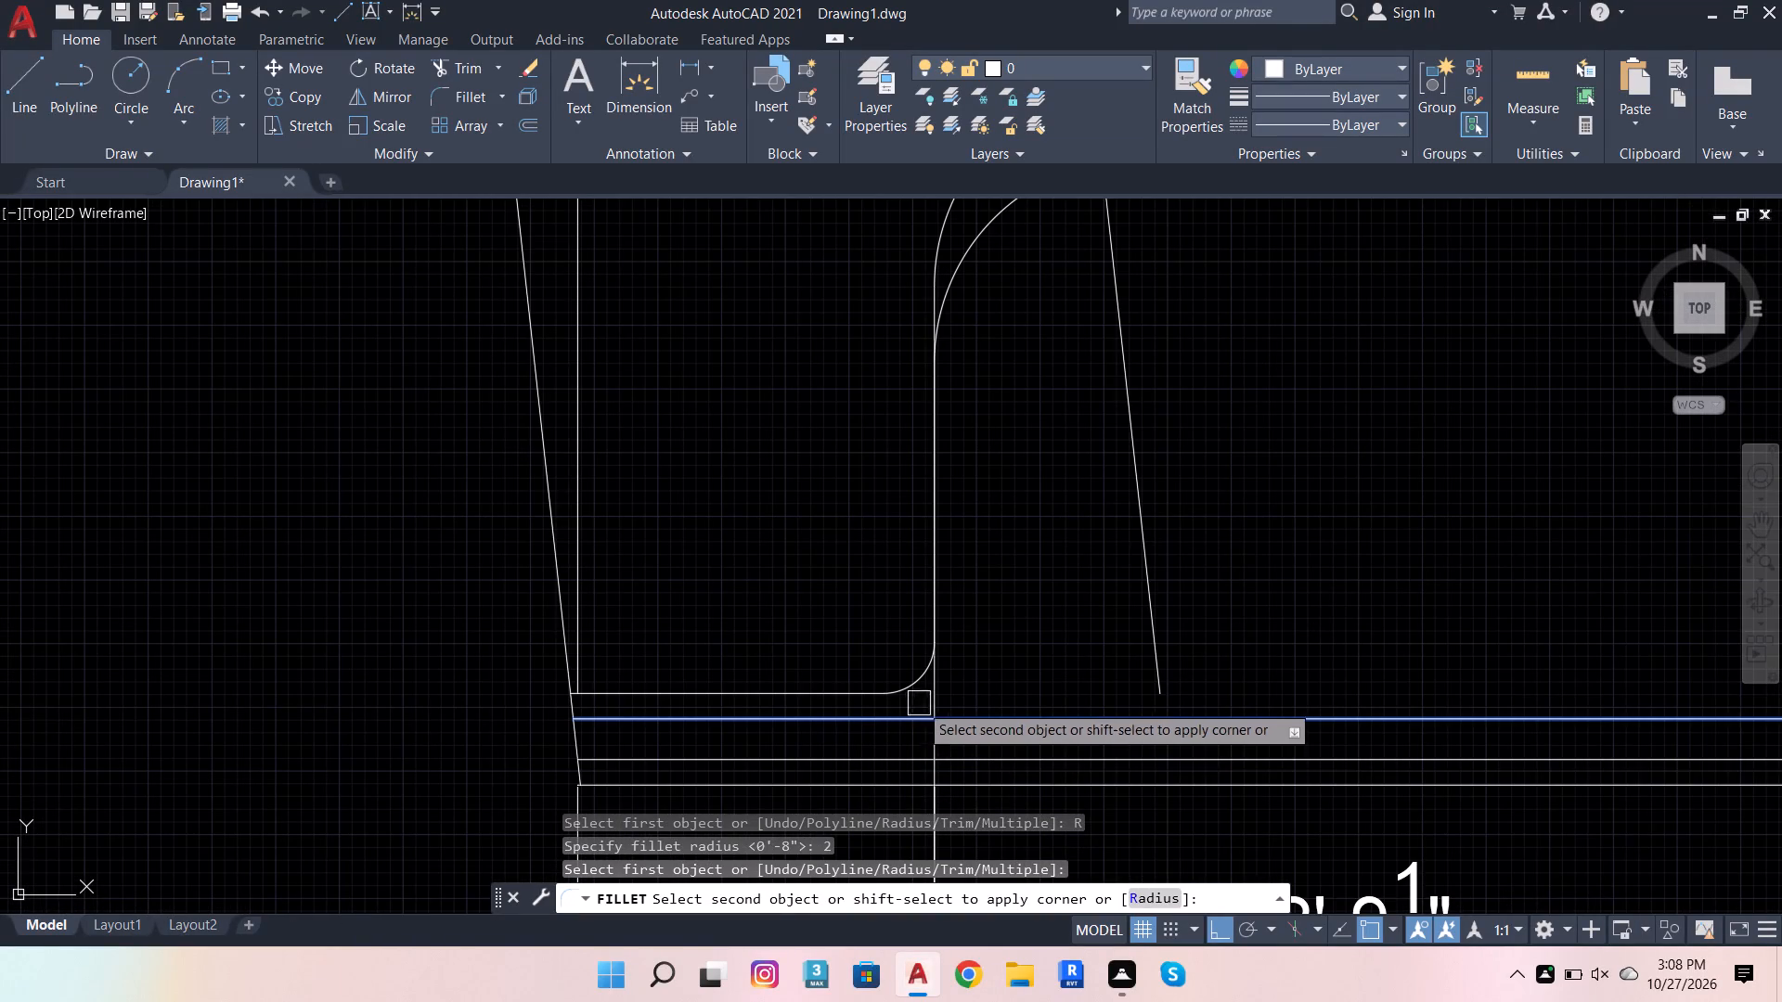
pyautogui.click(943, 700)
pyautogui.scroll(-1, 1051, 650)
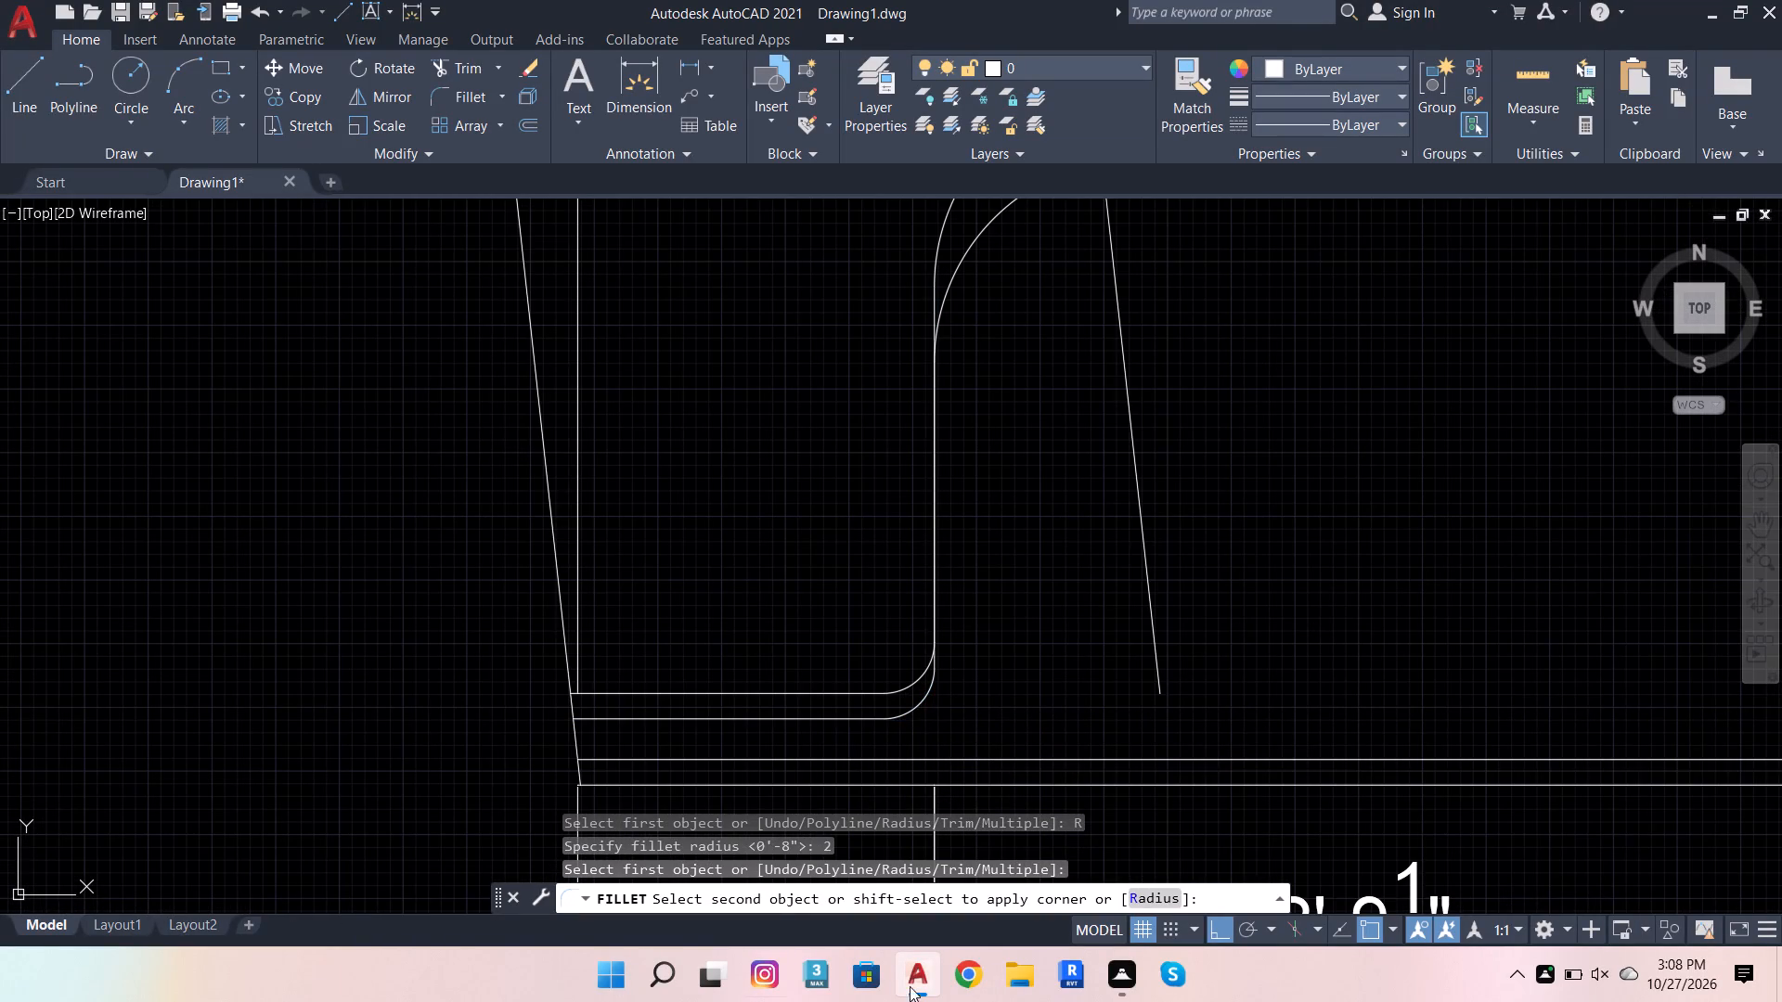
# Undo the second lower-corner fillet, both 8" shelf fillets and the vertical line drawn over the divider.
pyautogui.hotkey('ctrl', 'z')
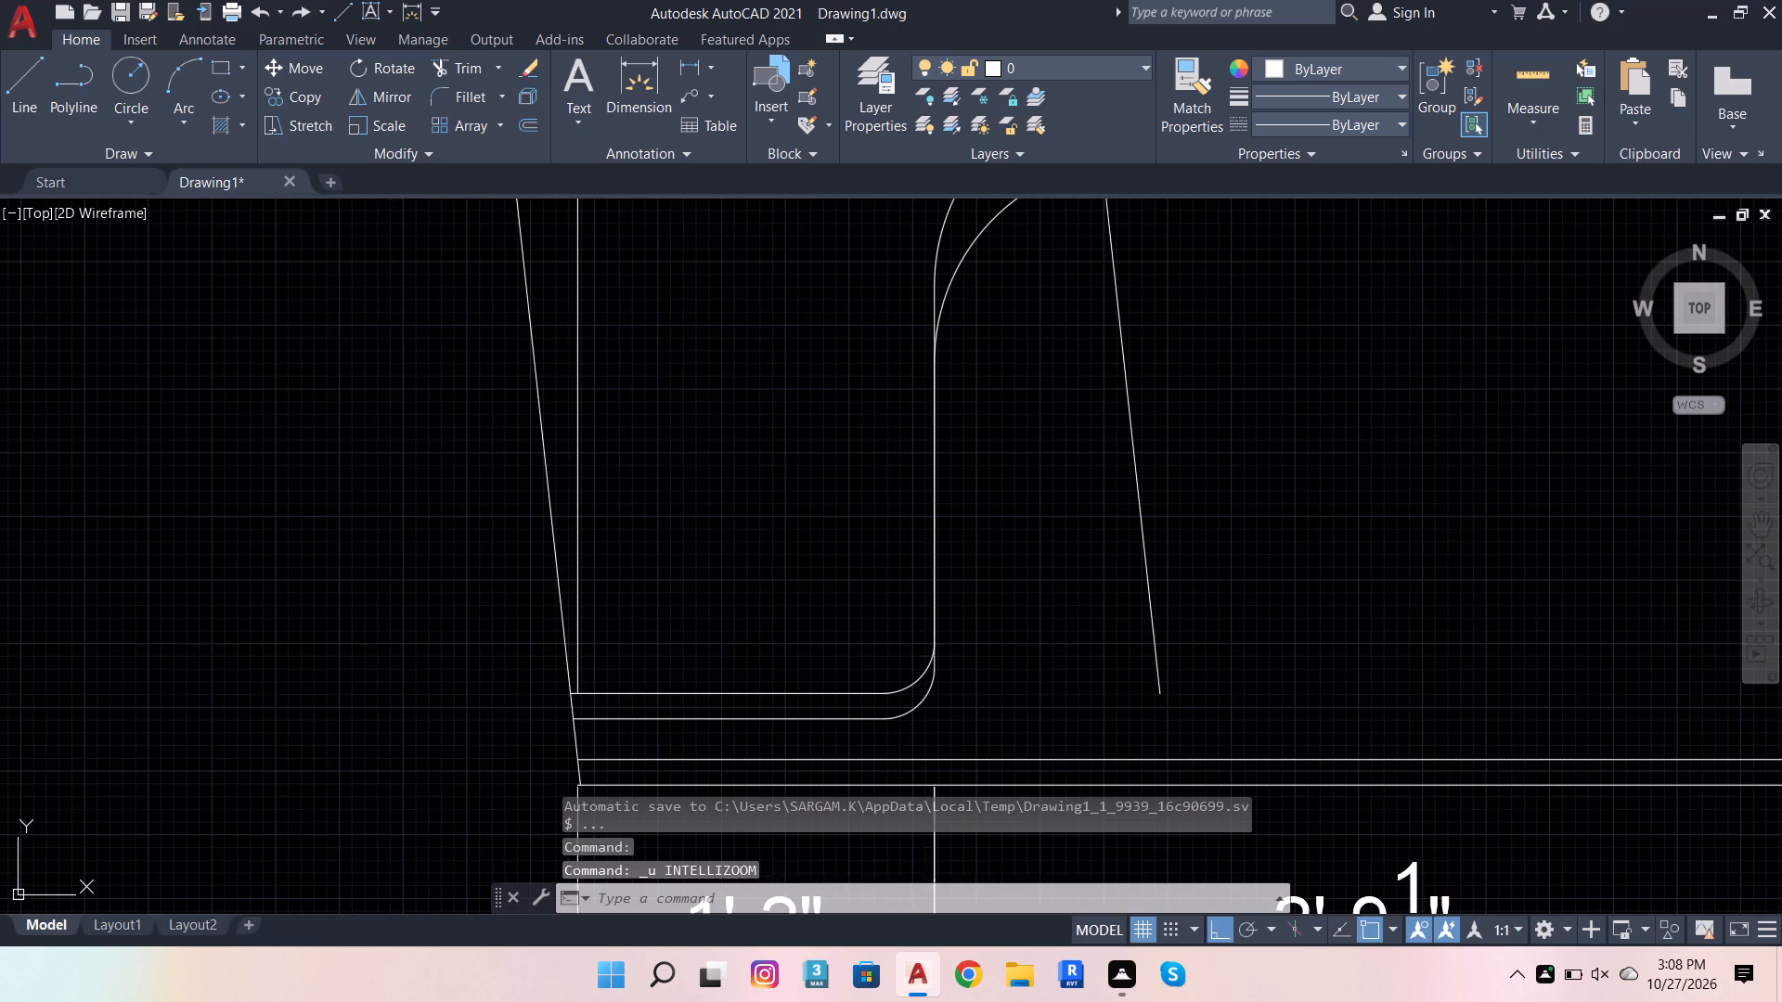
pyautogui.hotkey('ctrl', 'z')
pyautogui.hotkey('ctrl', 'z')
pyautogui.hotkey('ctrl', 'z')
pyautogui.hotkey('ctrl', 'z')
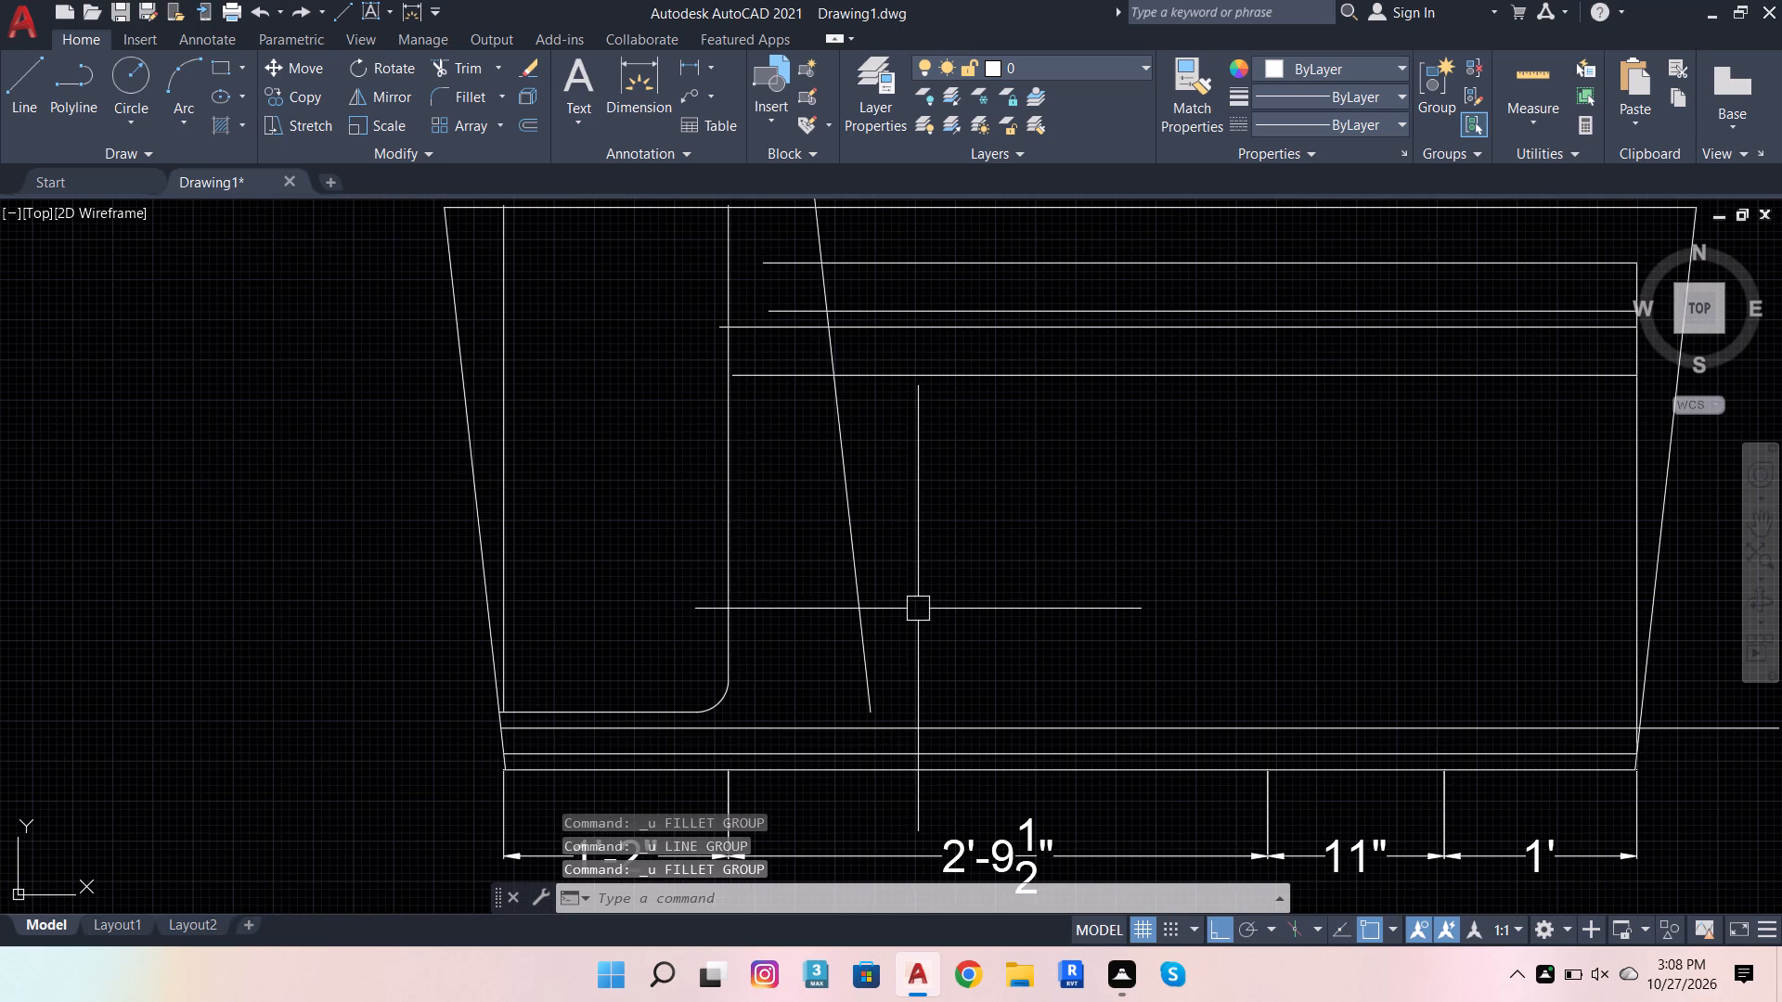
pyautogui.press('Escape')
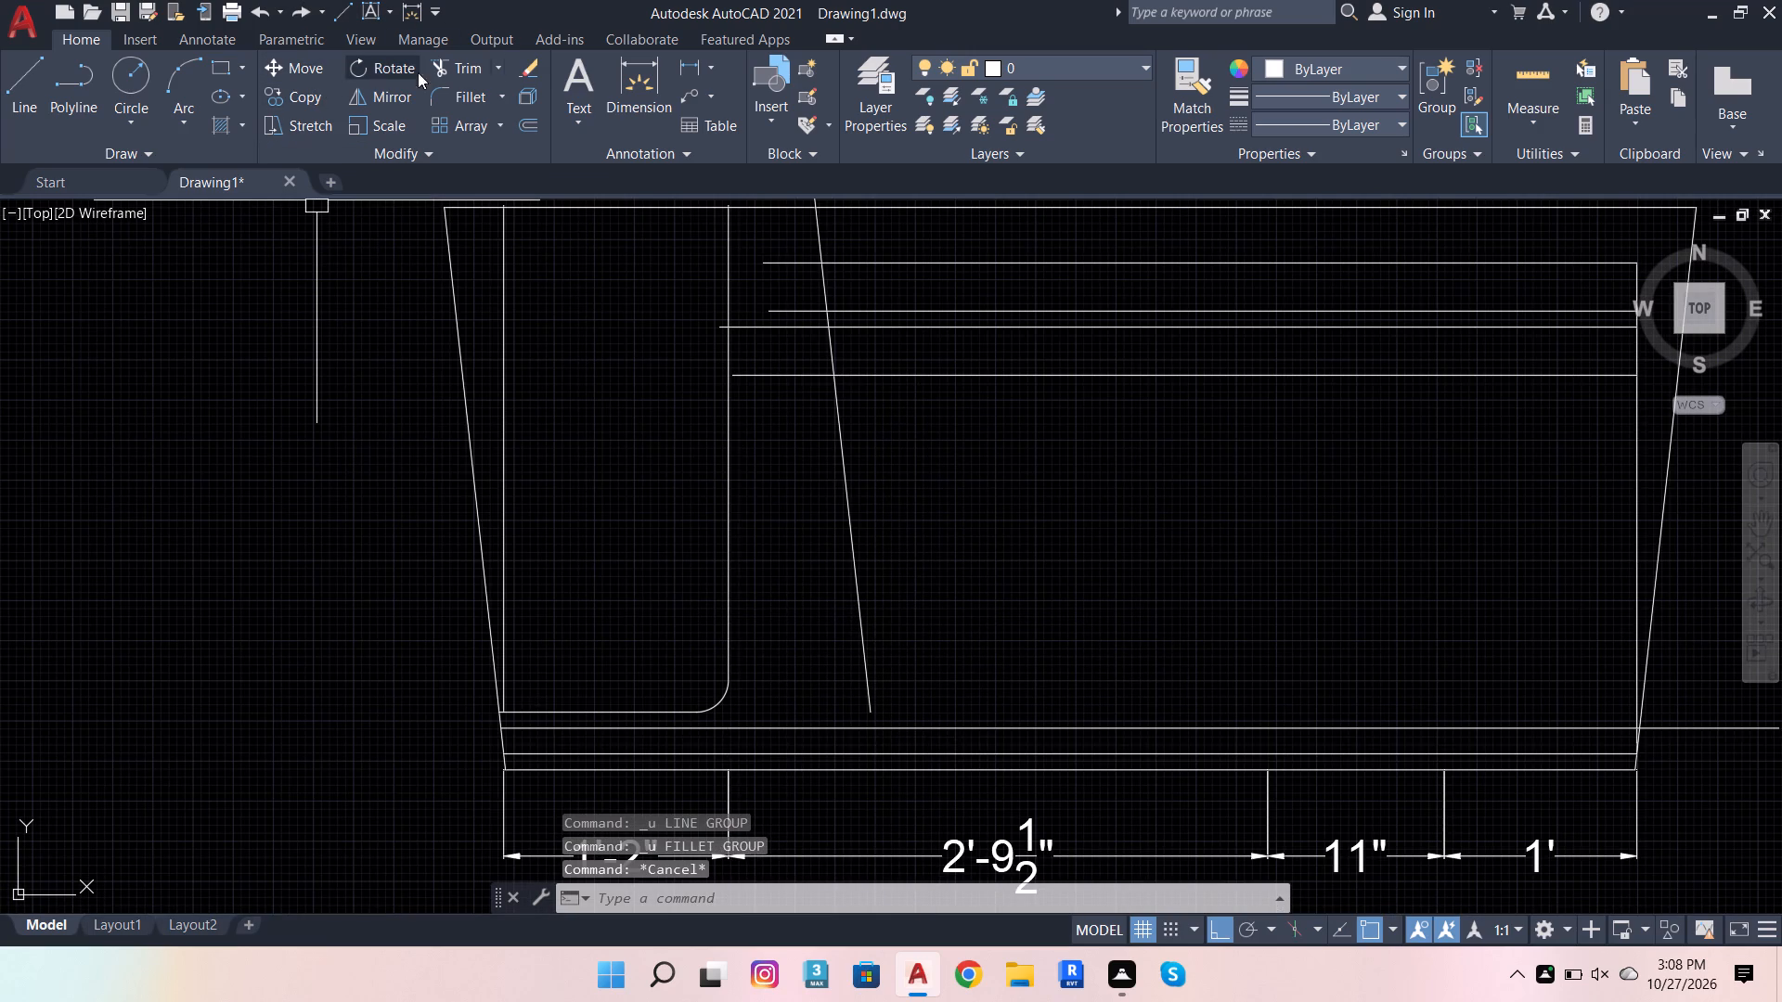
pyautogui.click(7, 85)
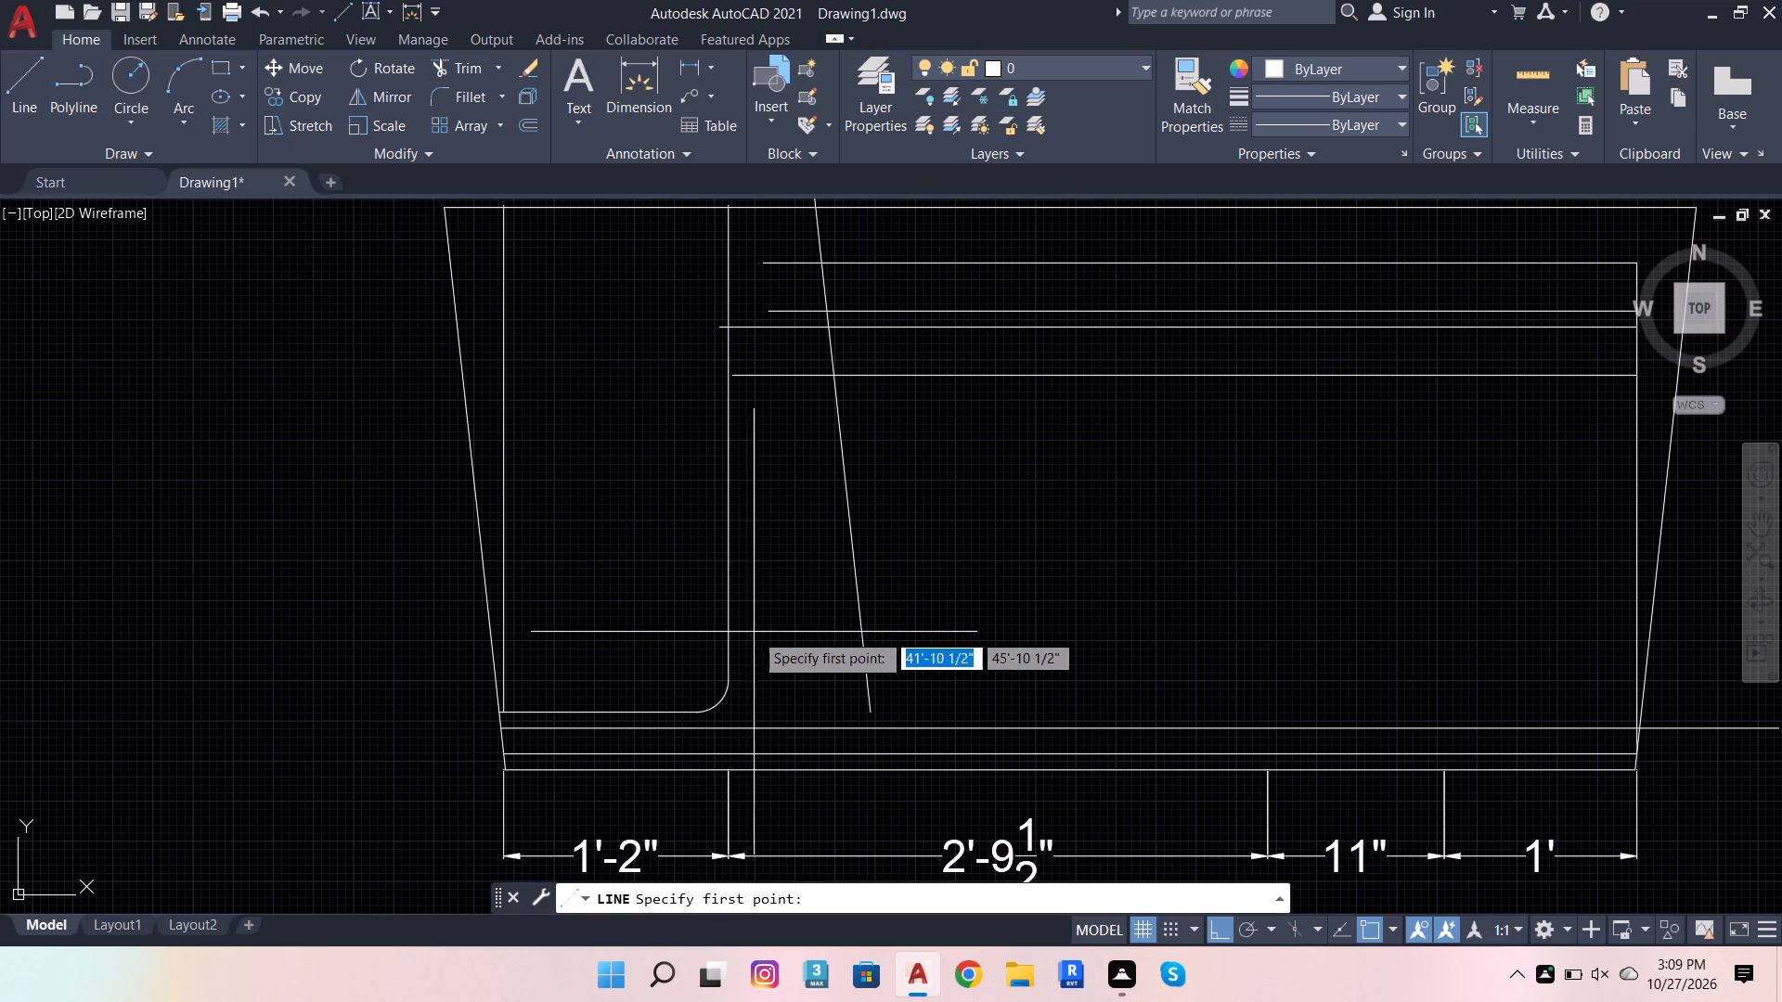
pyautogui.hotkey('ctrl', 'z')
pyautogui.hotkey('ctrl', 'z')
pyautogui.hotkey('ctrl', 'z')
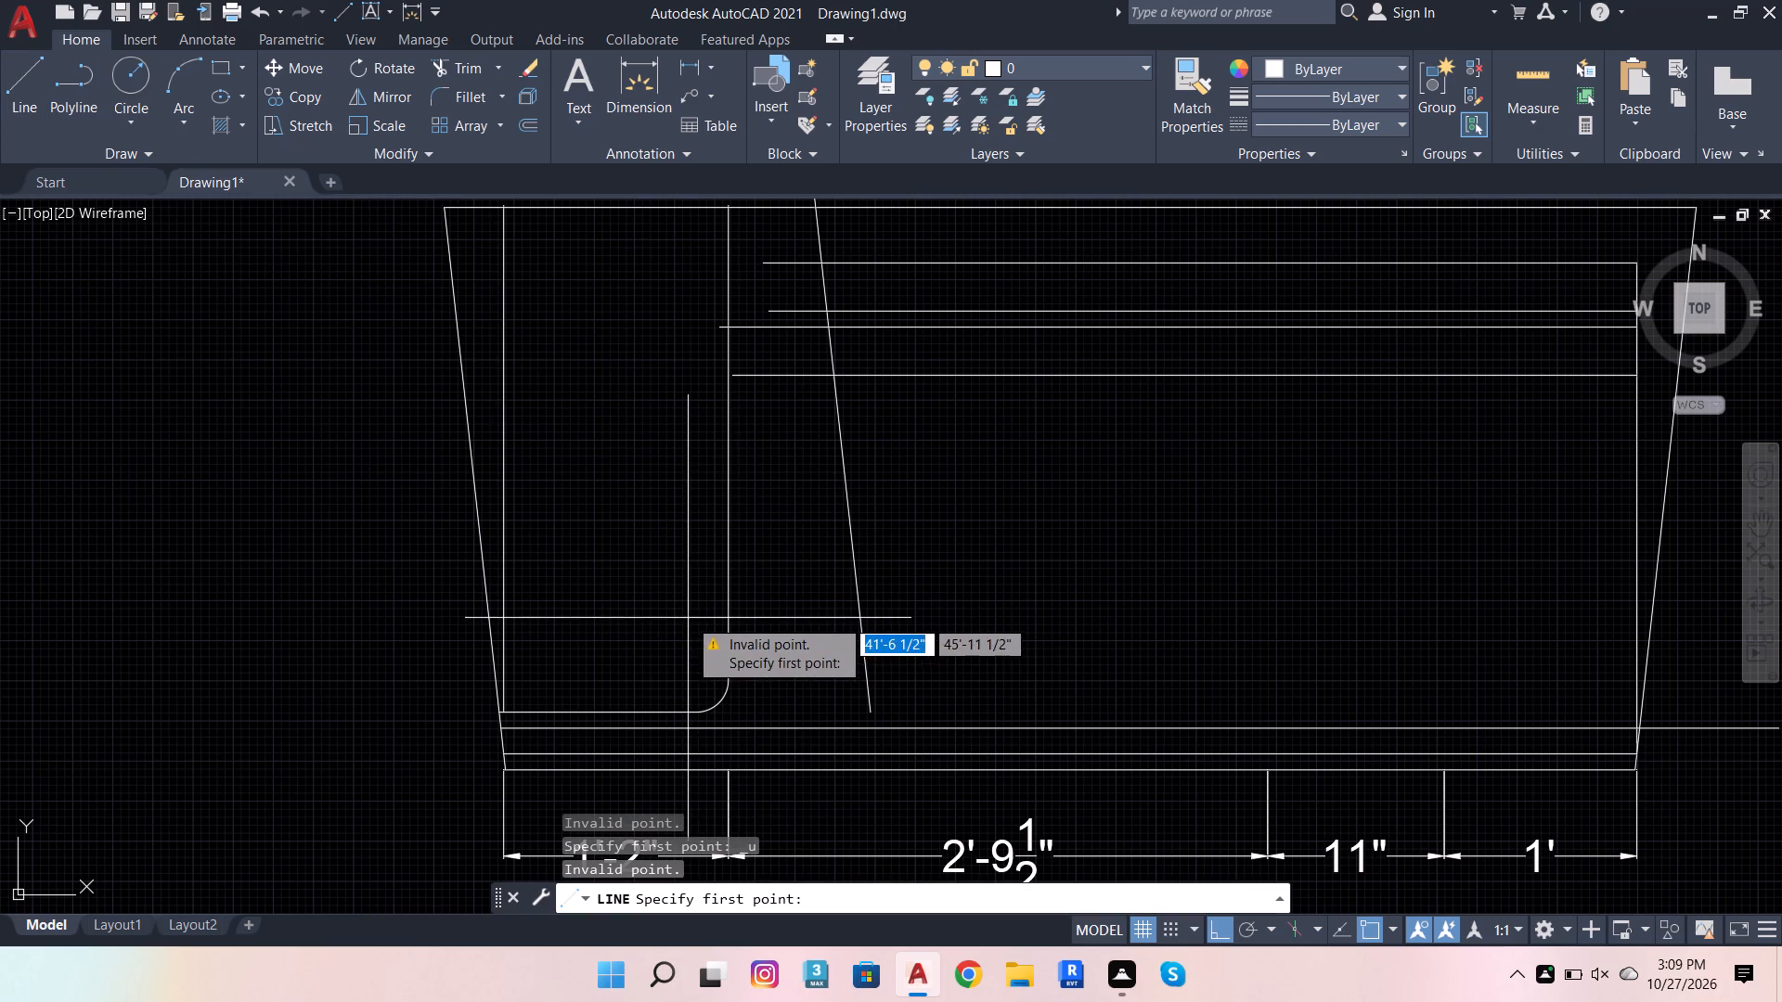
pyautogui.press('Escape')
# Undo the 2" lower-corner fillet between the 1'-2" offset vertical and the uppermost bottom horizontal line.
pyautogui.hotkey('ctrl', 'z')
pyautogui.hotkey('ctrl', 'z')
pyautogui.hotkey('ctrl', 'z')
pyautogui.hotkey('ctrl', 'z')
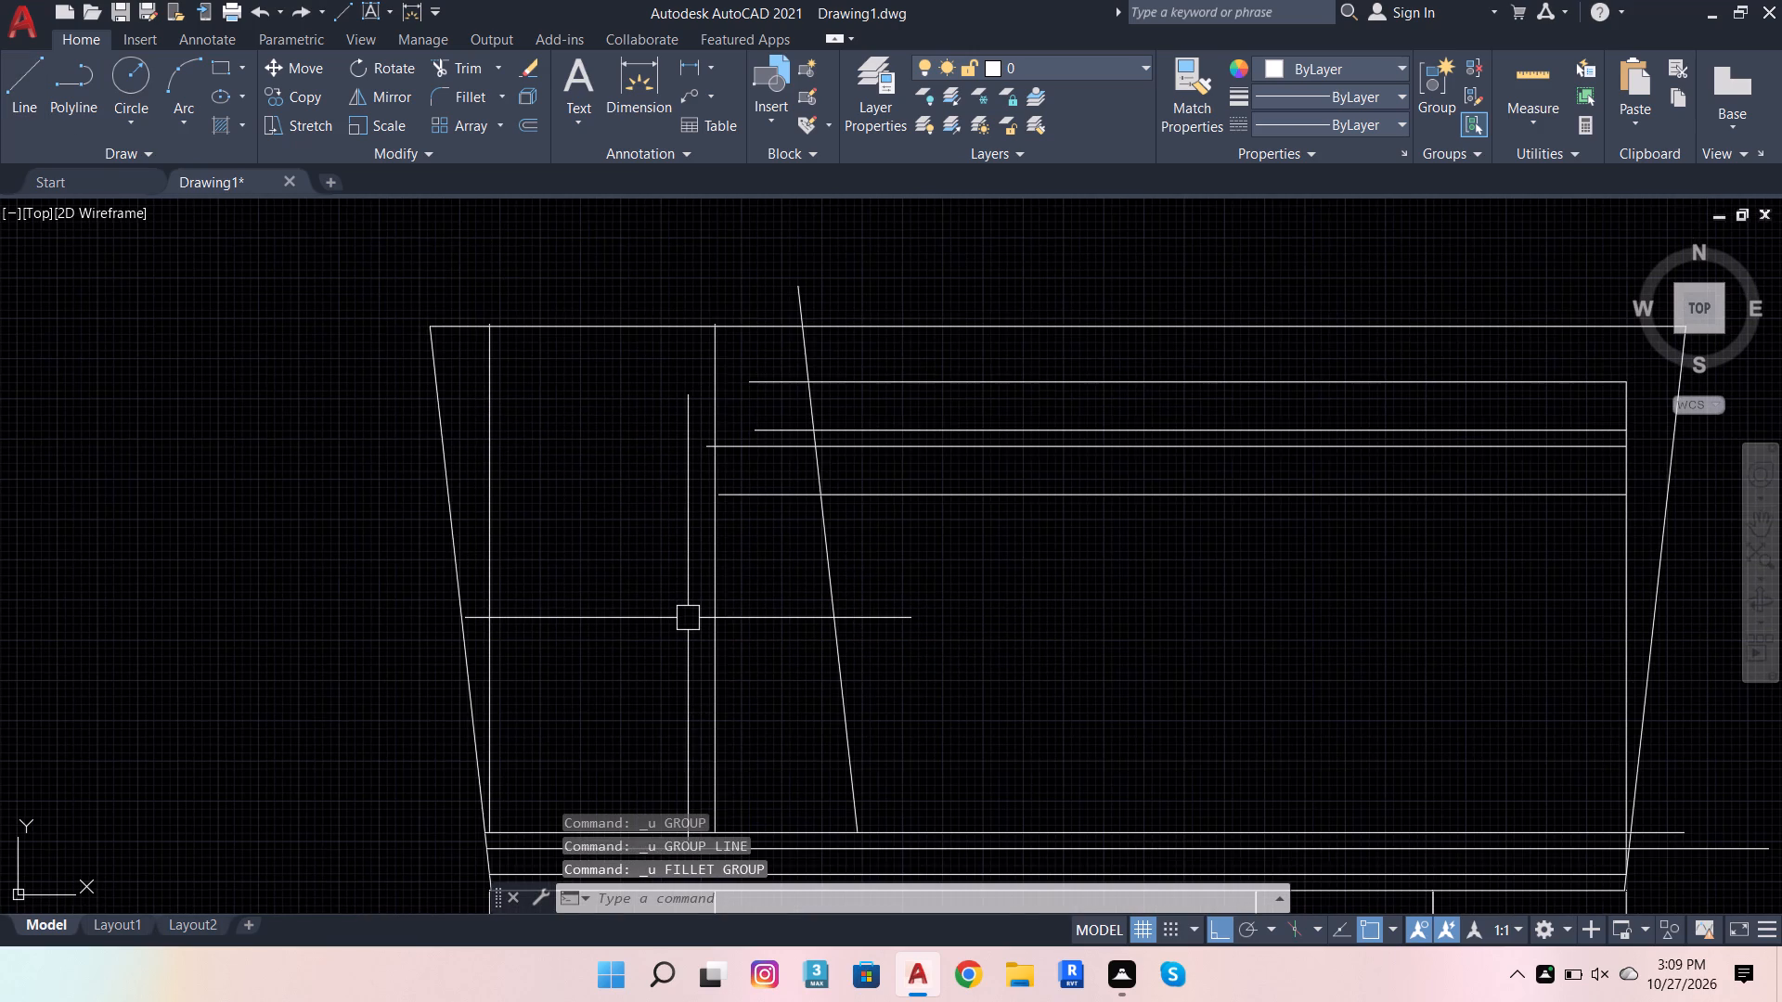
# Offset the elevation's 1'-2" divider vertical by 1" toward the right side to give the divider a second line.
pyautogui.scroll(-2, 808, 575)
pyautogui.scroll(2, 801, 662)
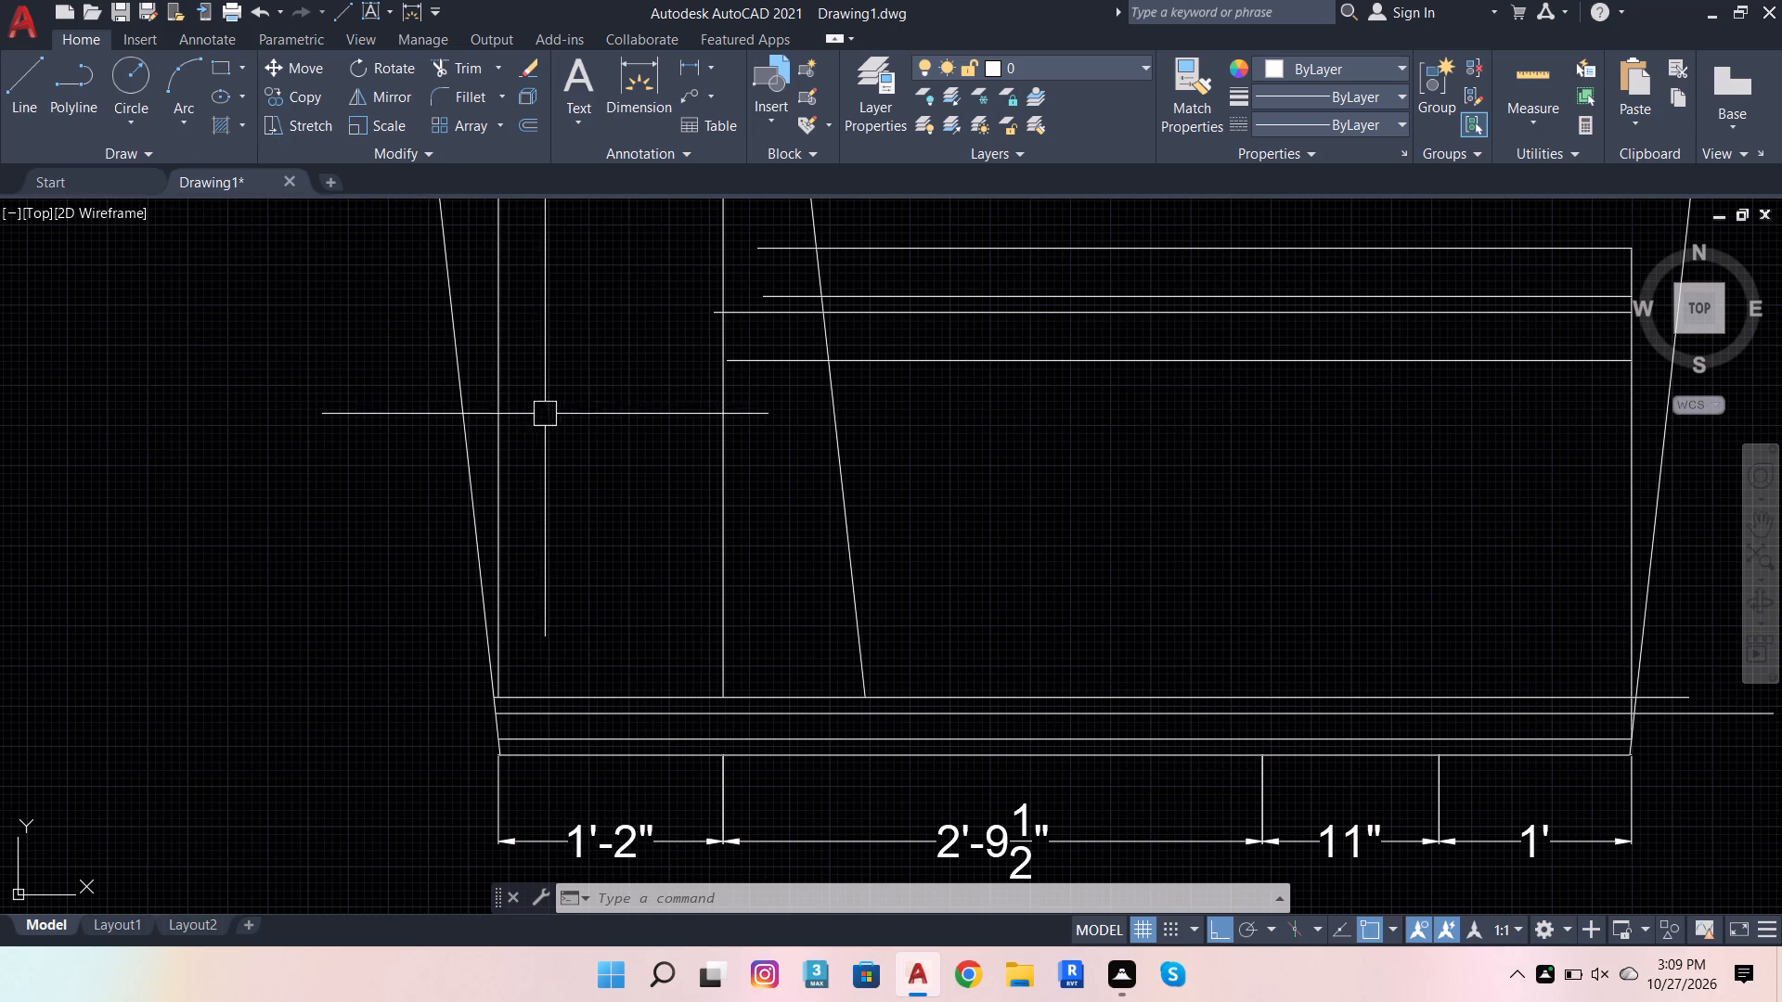
pyautogui.click(717, 585)
pyautogui.press('o')
pyautogui.press('Return')
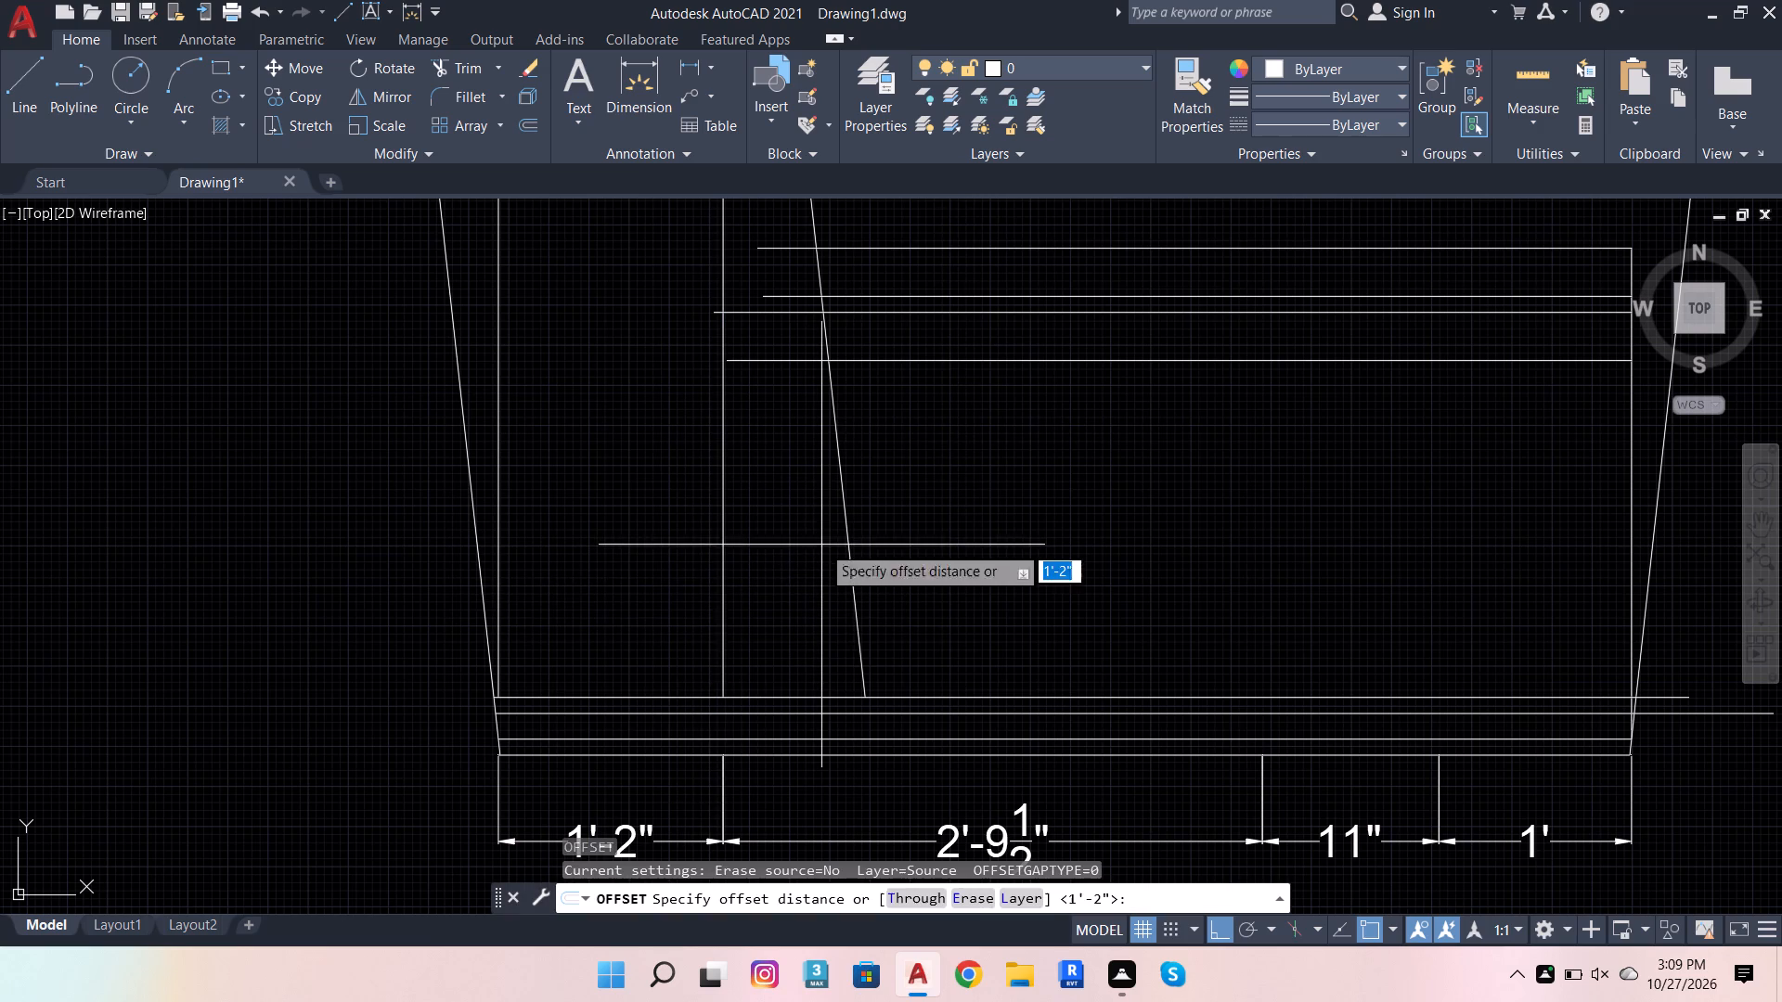
pyautogui.click(719, 696)
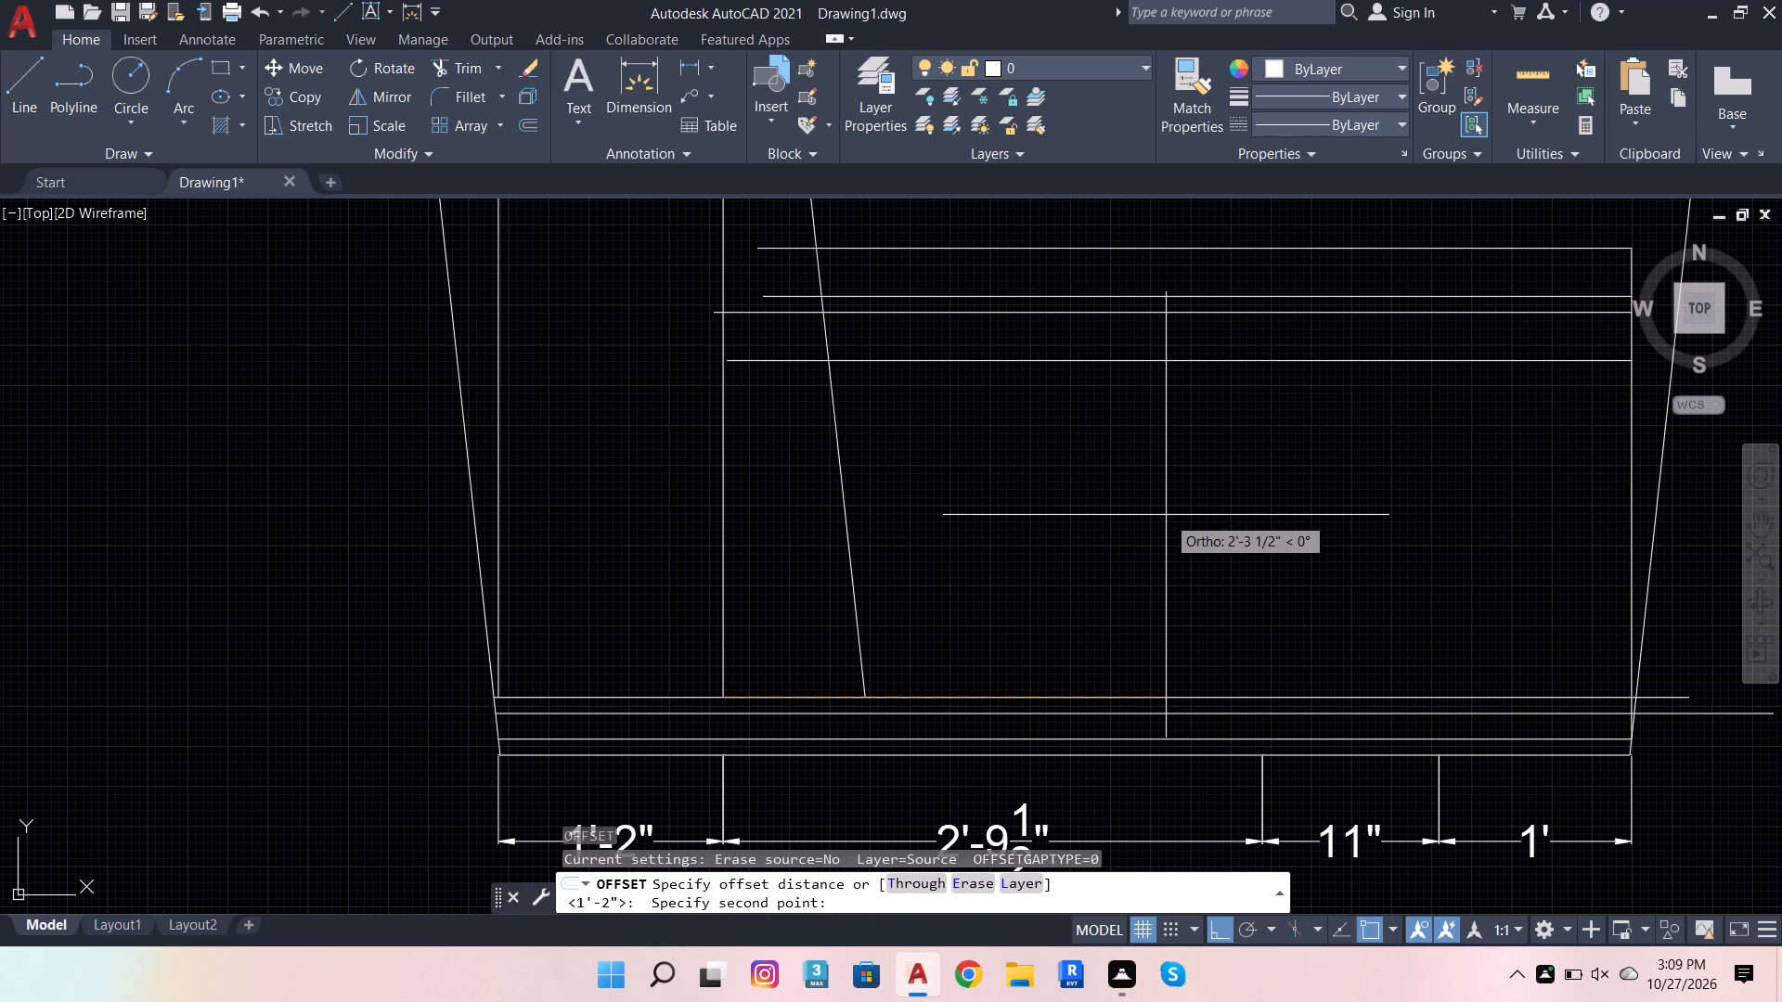
pyautogui.press('1')
pyautogui.press('Return')
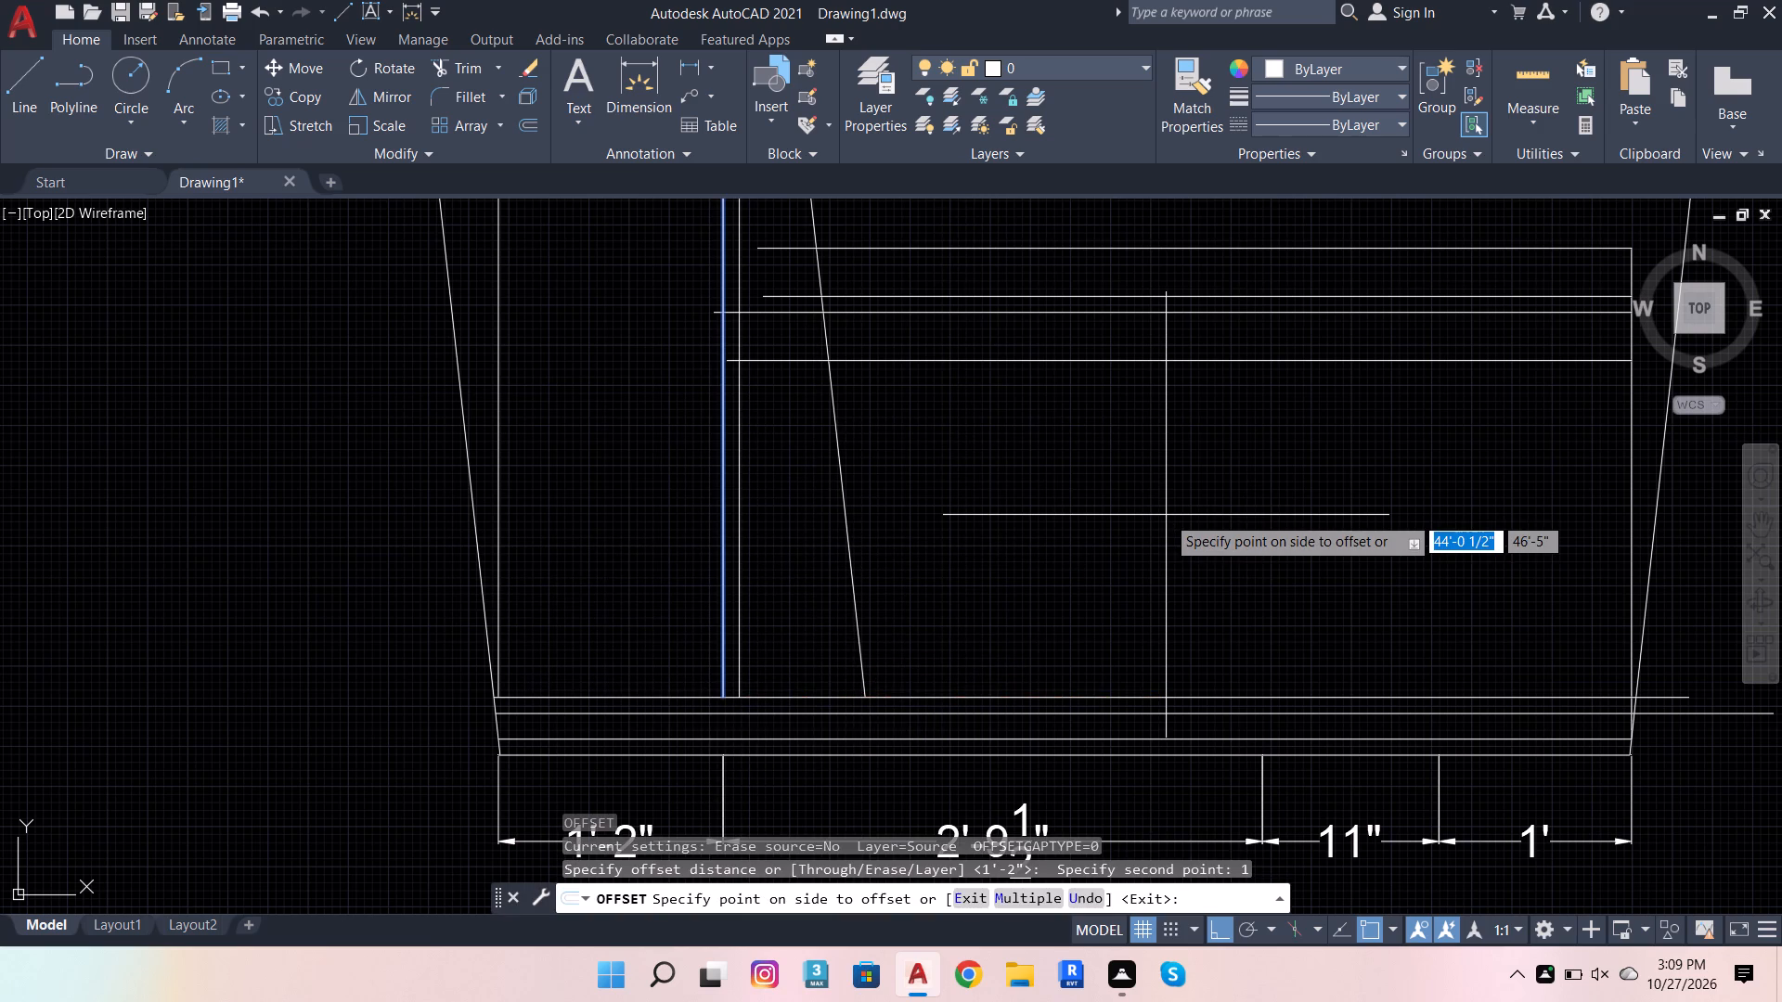
pyautogui.click(1166, 515)
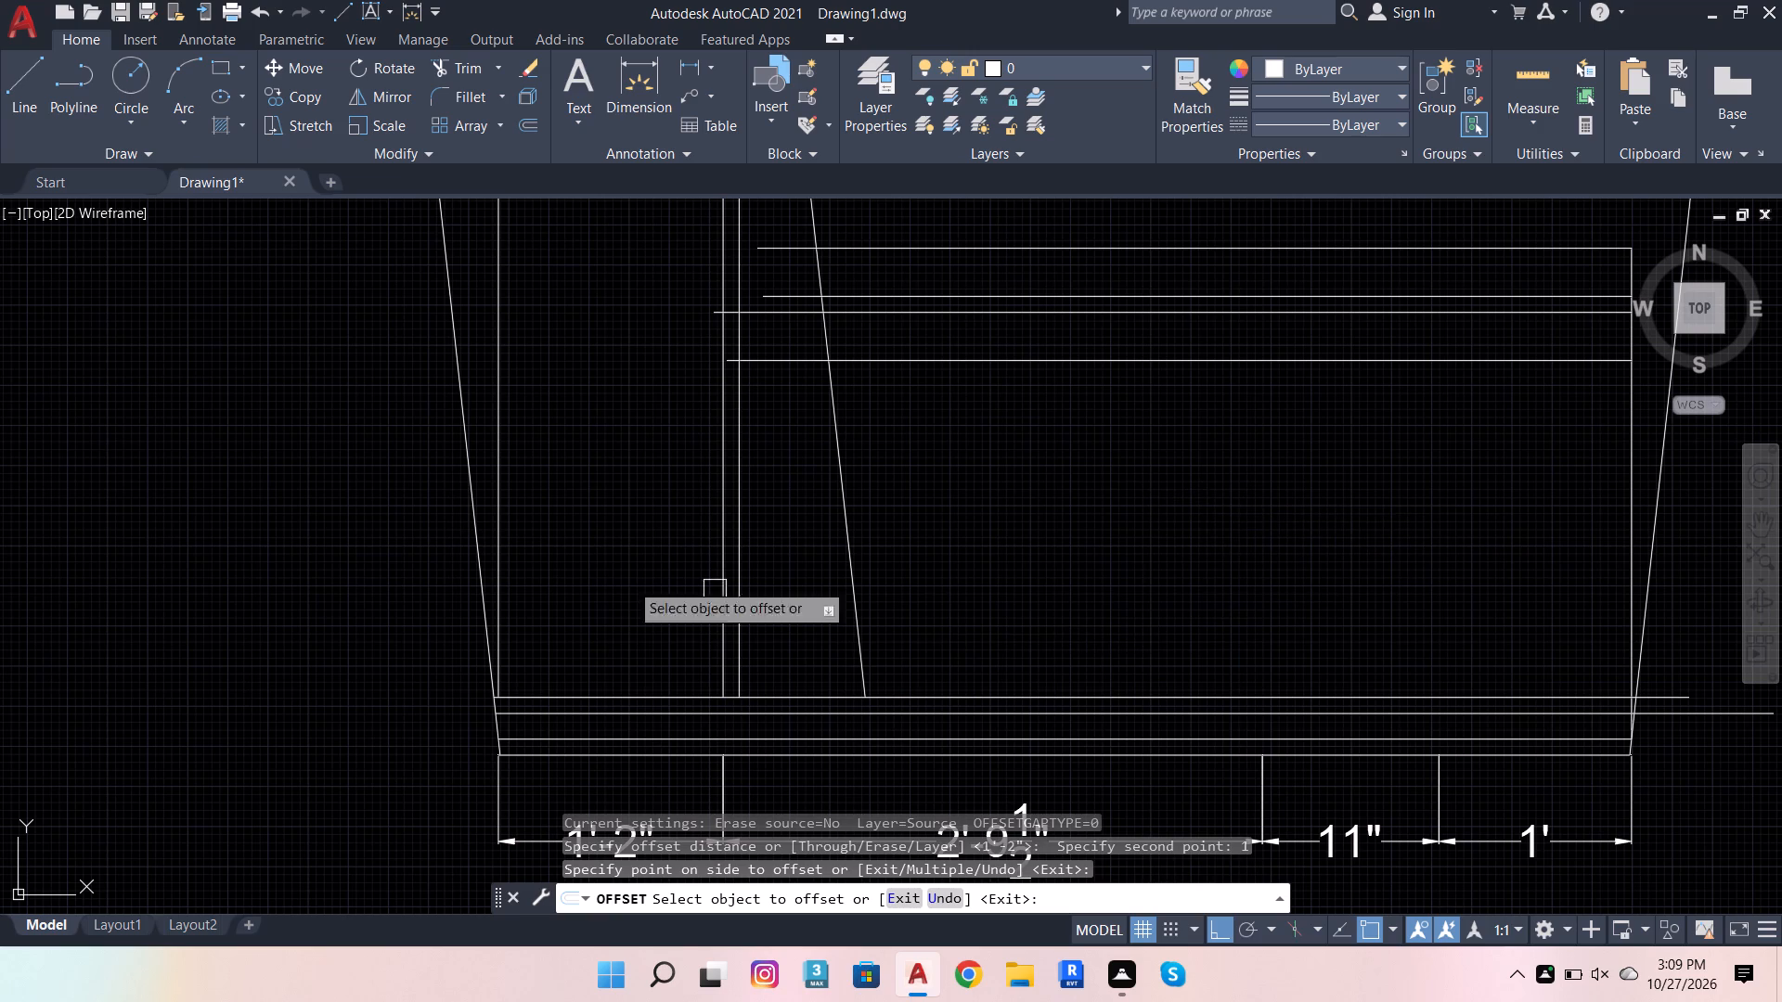
# Offset the divider's second vertical line by 2" toward the right side to add a third divider line.
pyautogui.click(529, 122)
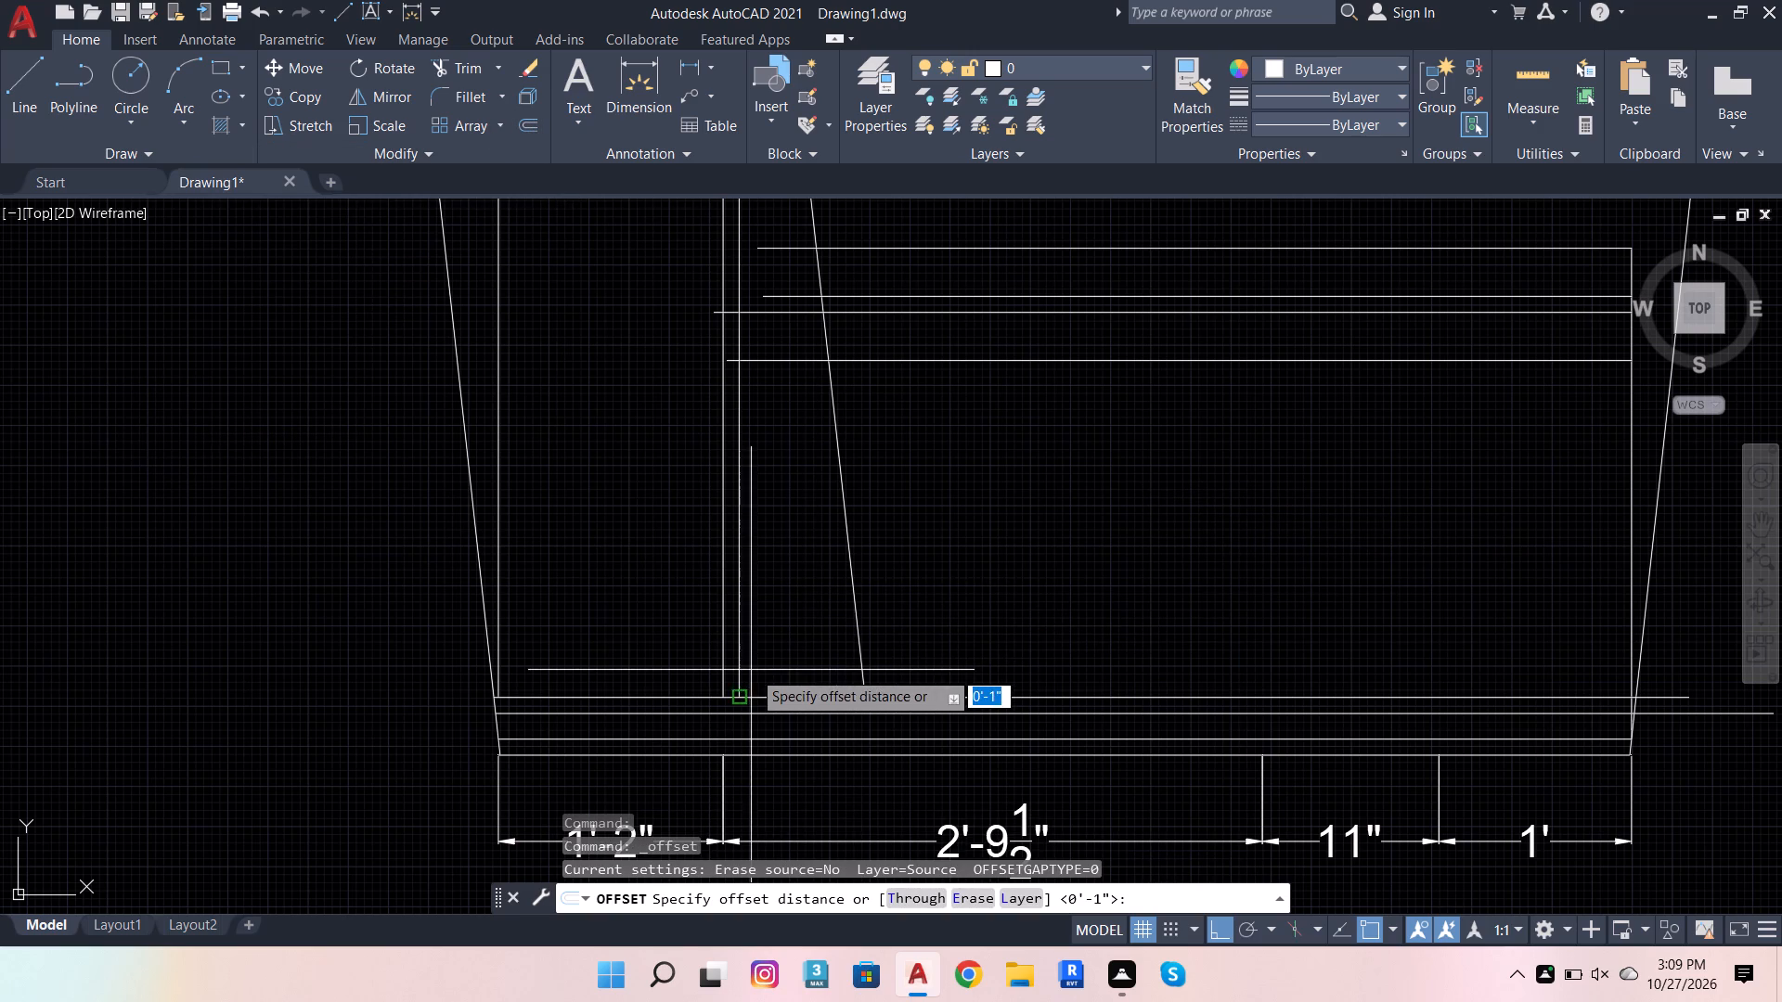
pyautogui.click(745, 697)
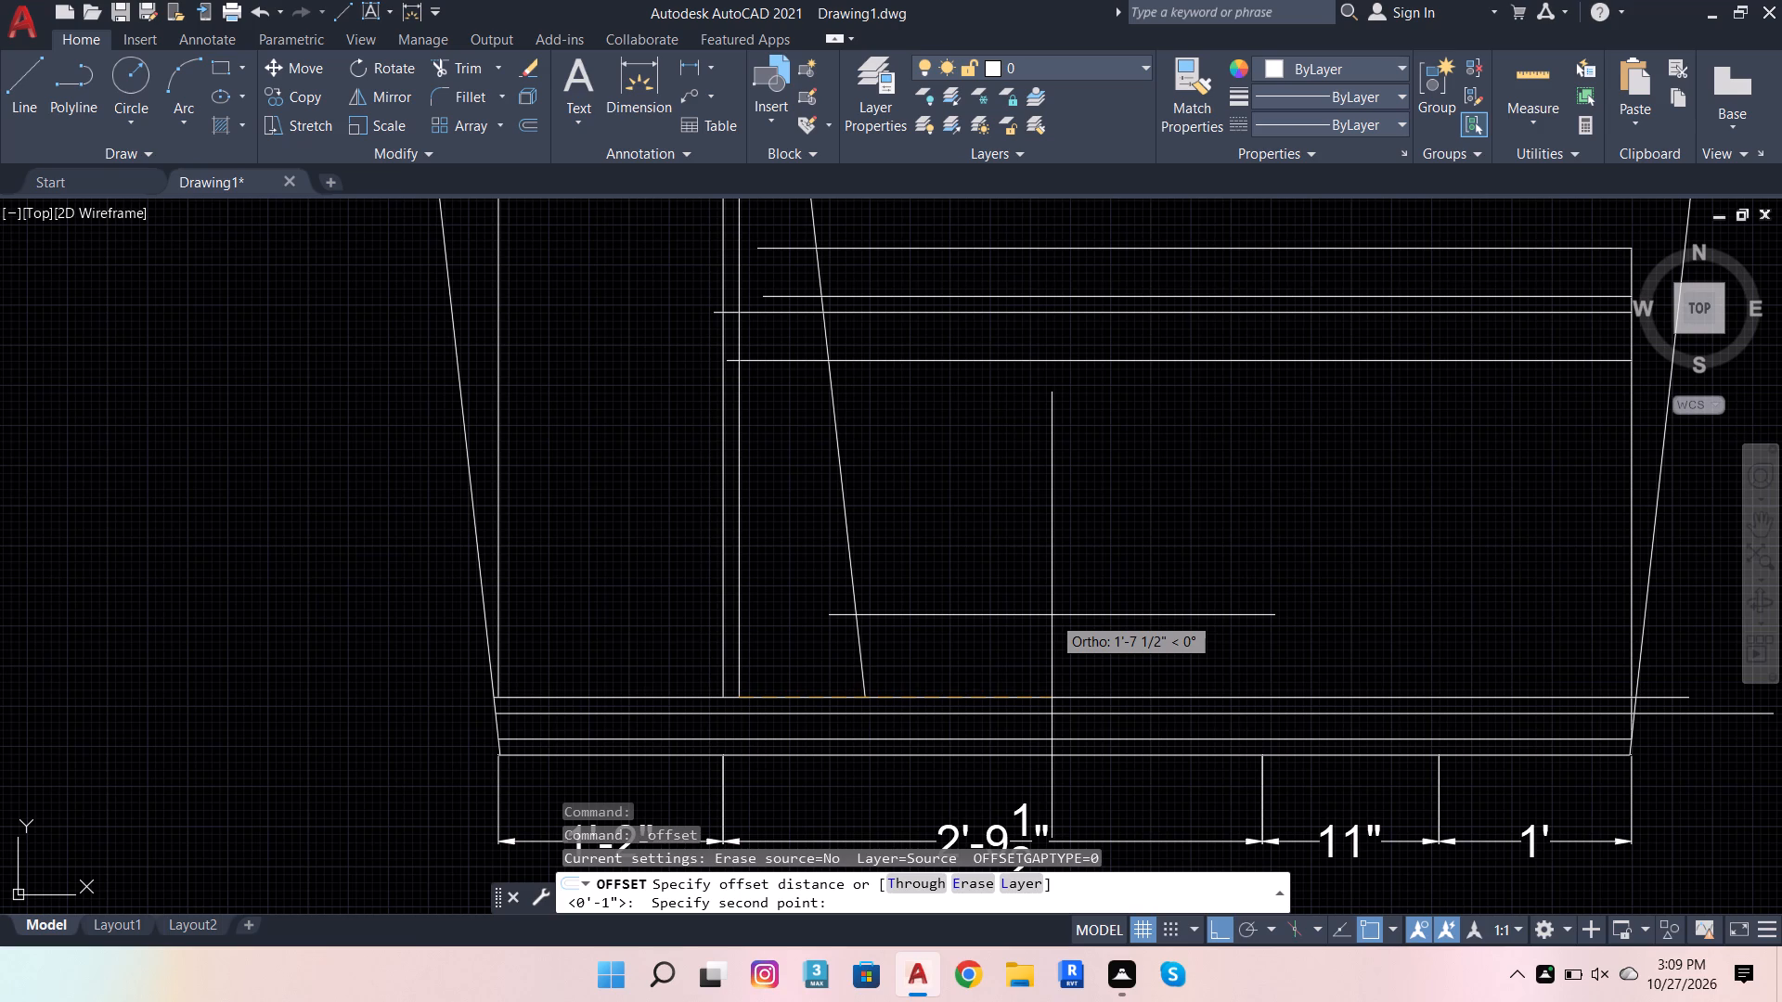
pyautogui.press('2')
pyautogui.press('Return')
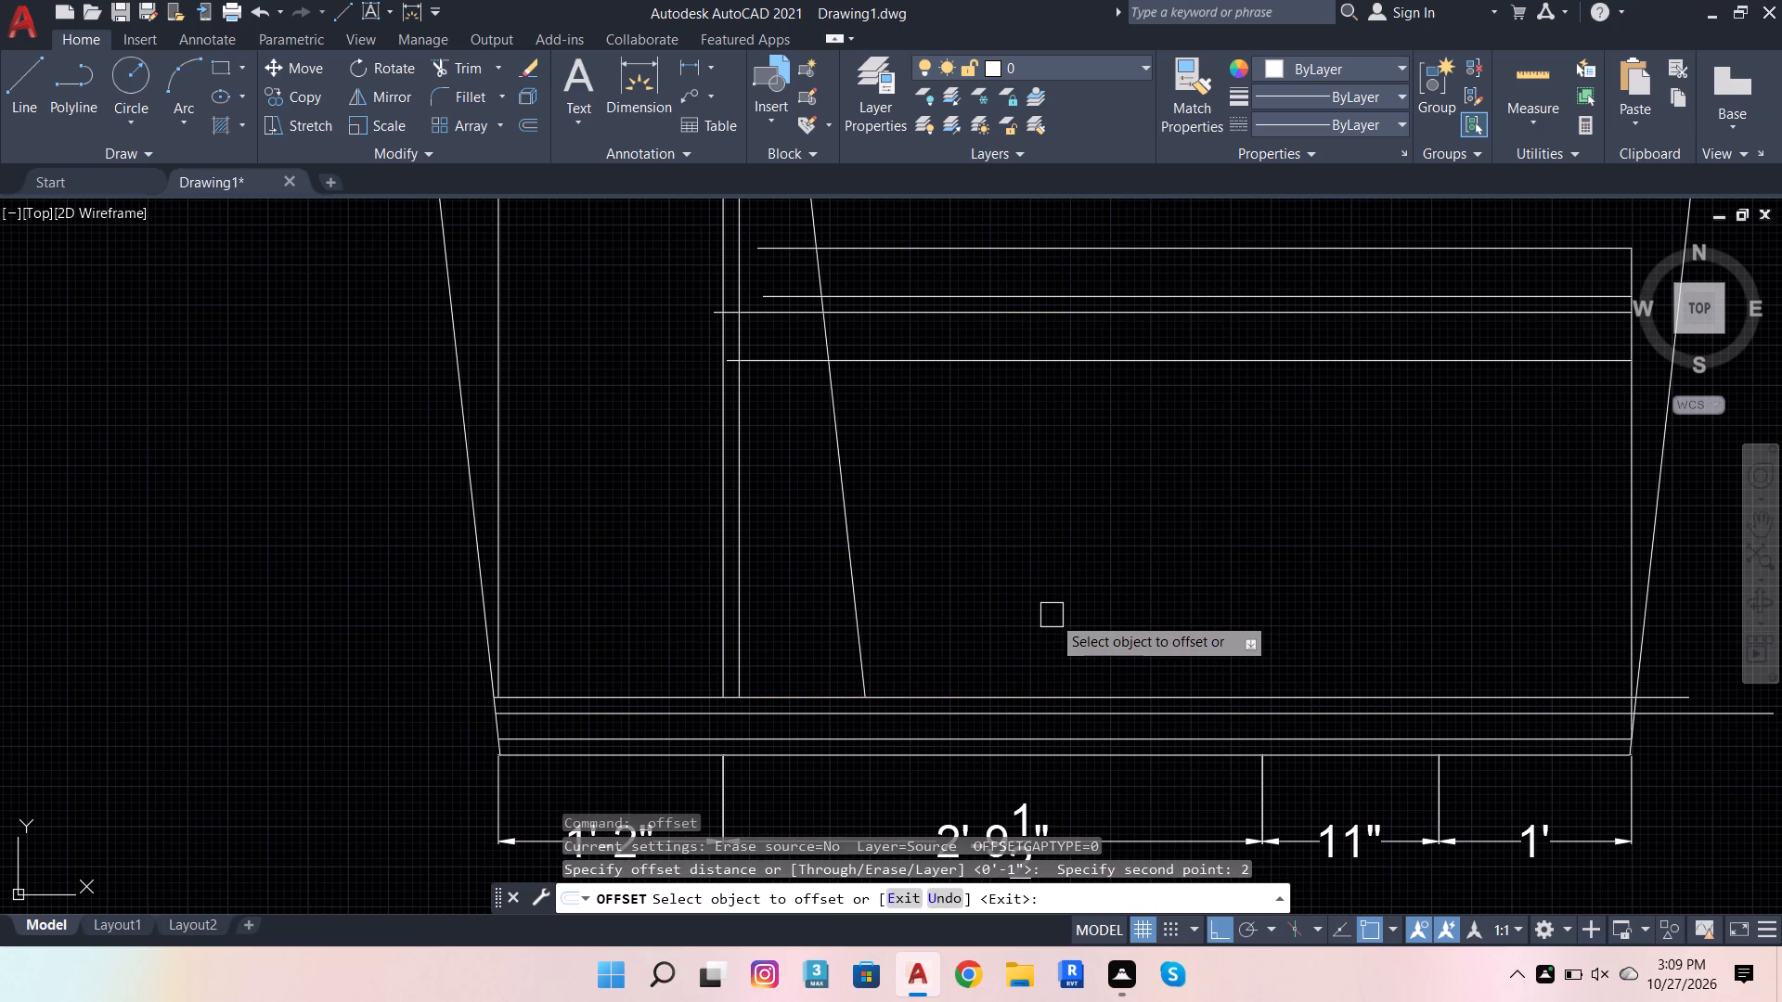
pyautogui.click(751, 574)
pyautogui.click(789, 584)
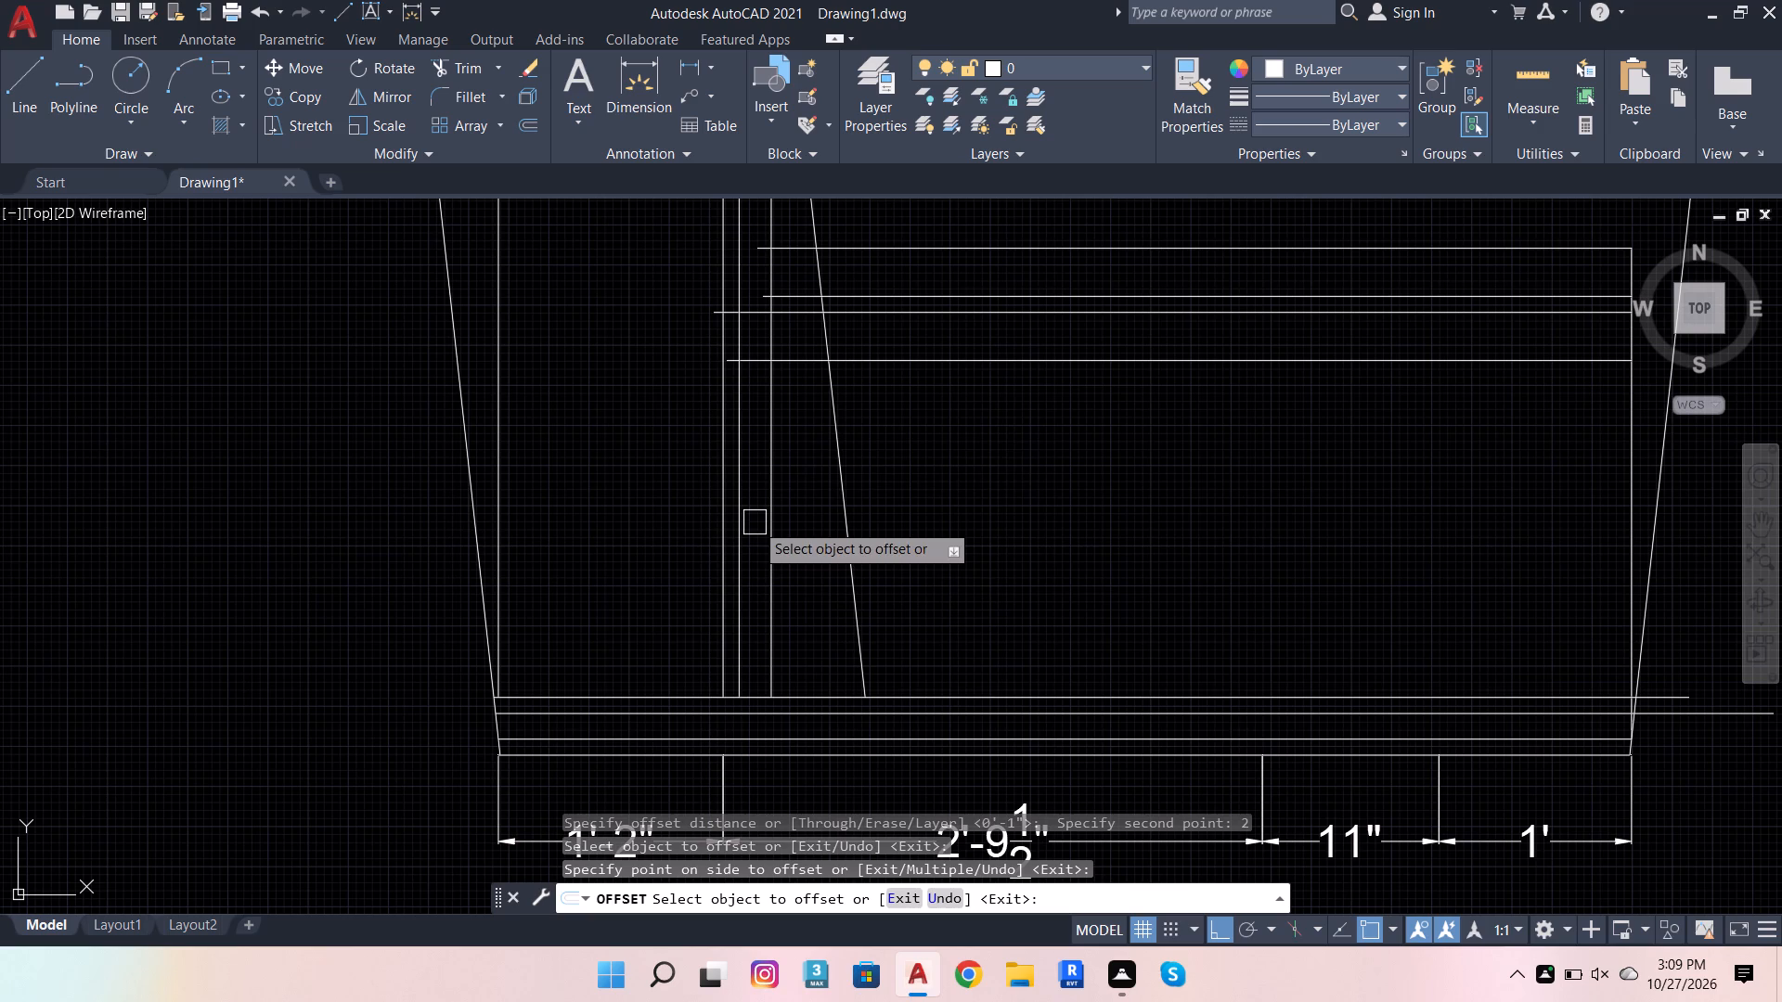
# Fillet the third divider vertical with the lowest of the upper horizontal shelf lines using an 8" radius.
pyautogui.click(462, 89)
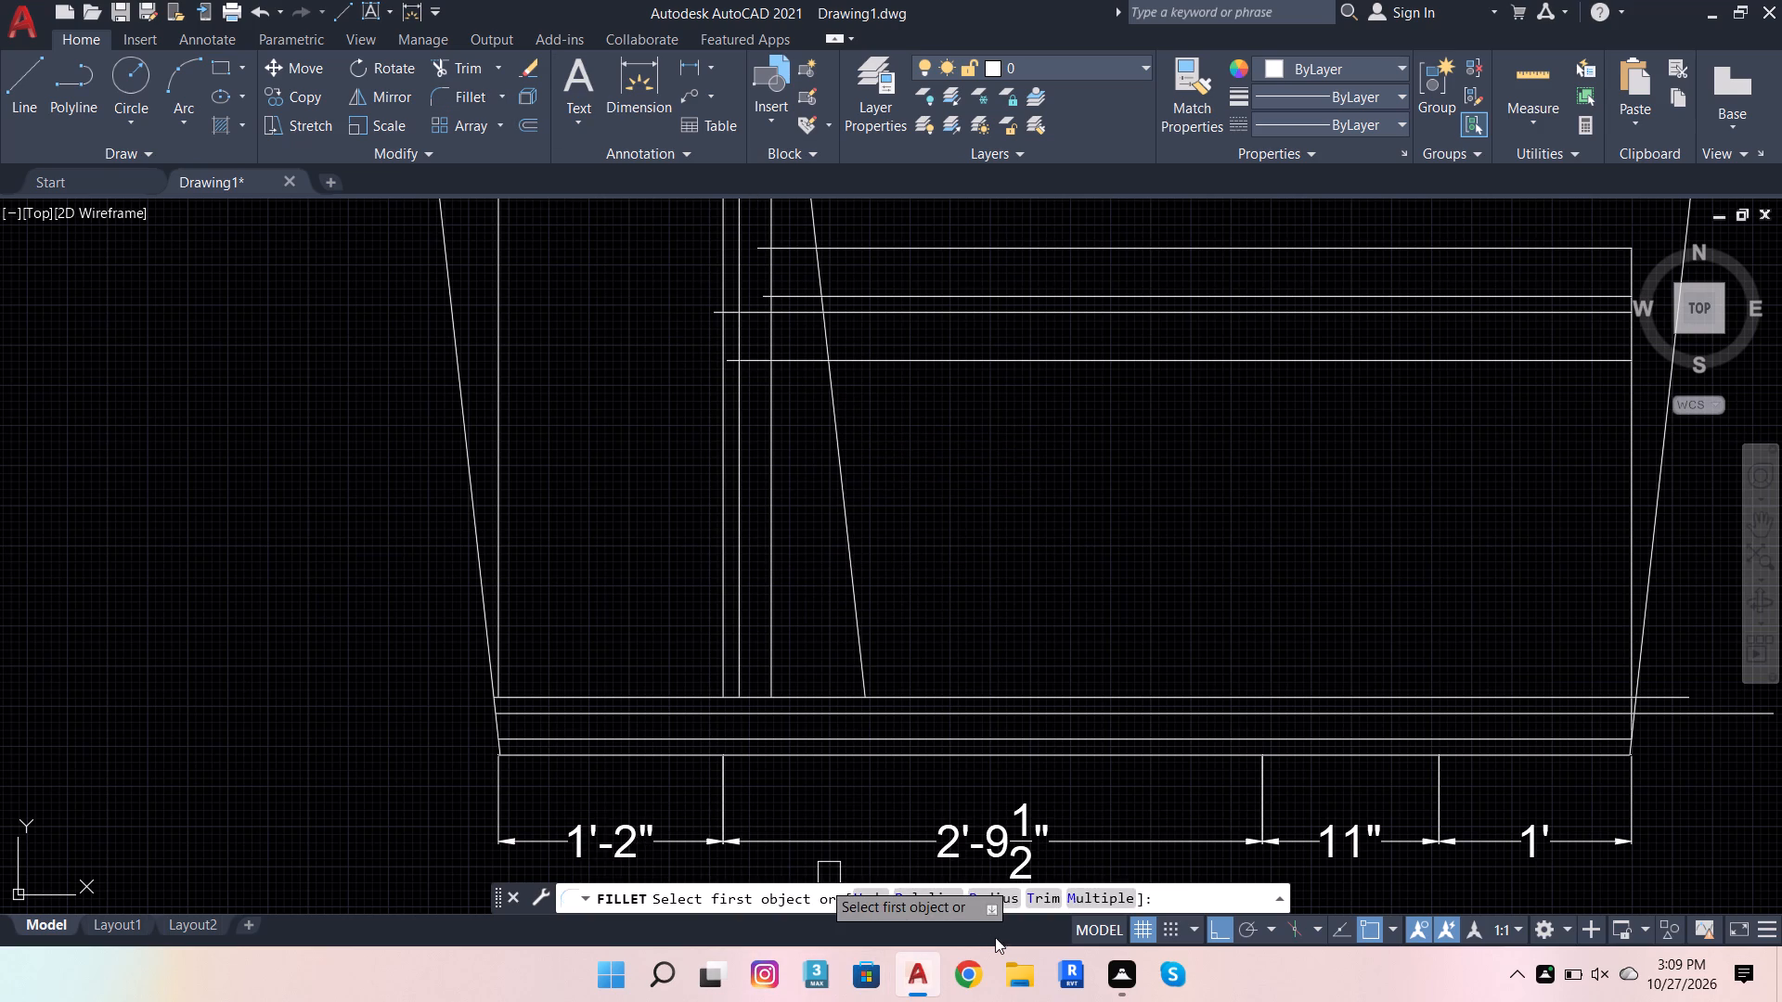
pyautogui.click(989, 901)
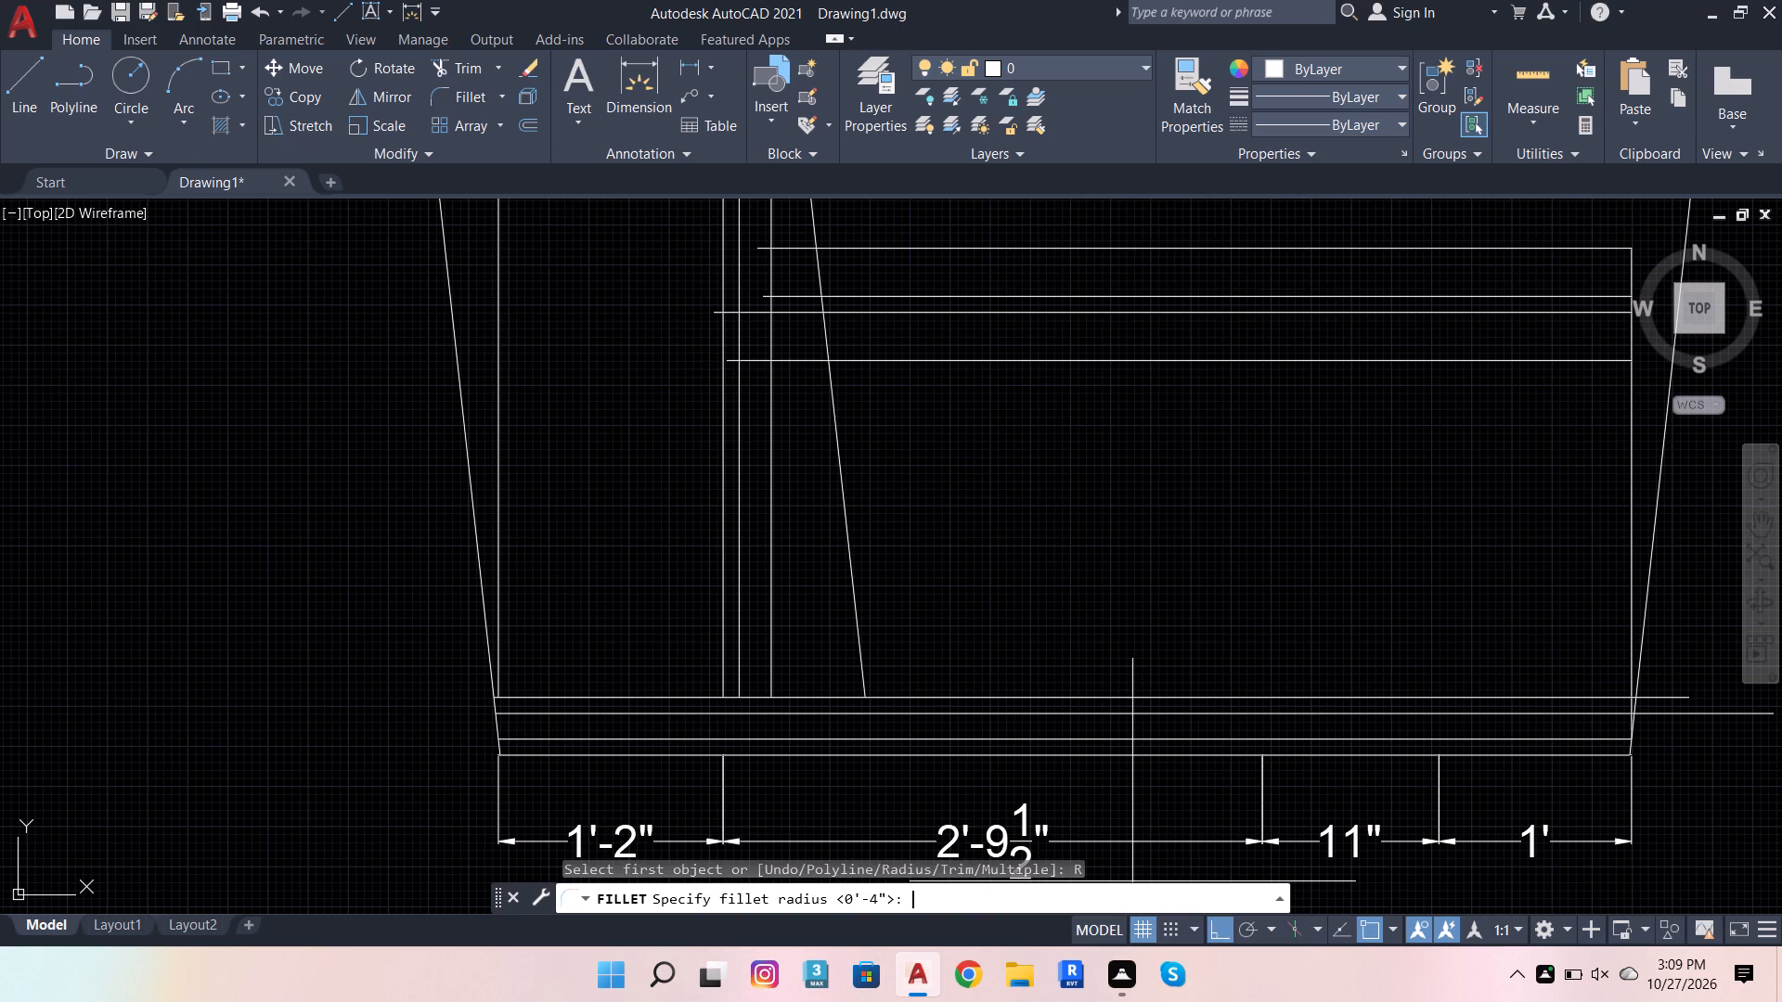
pyautogui.click(911, 897)
pyautogui.press('8')
pyautogui.press('Return')
pyautogui.click(774, 406)
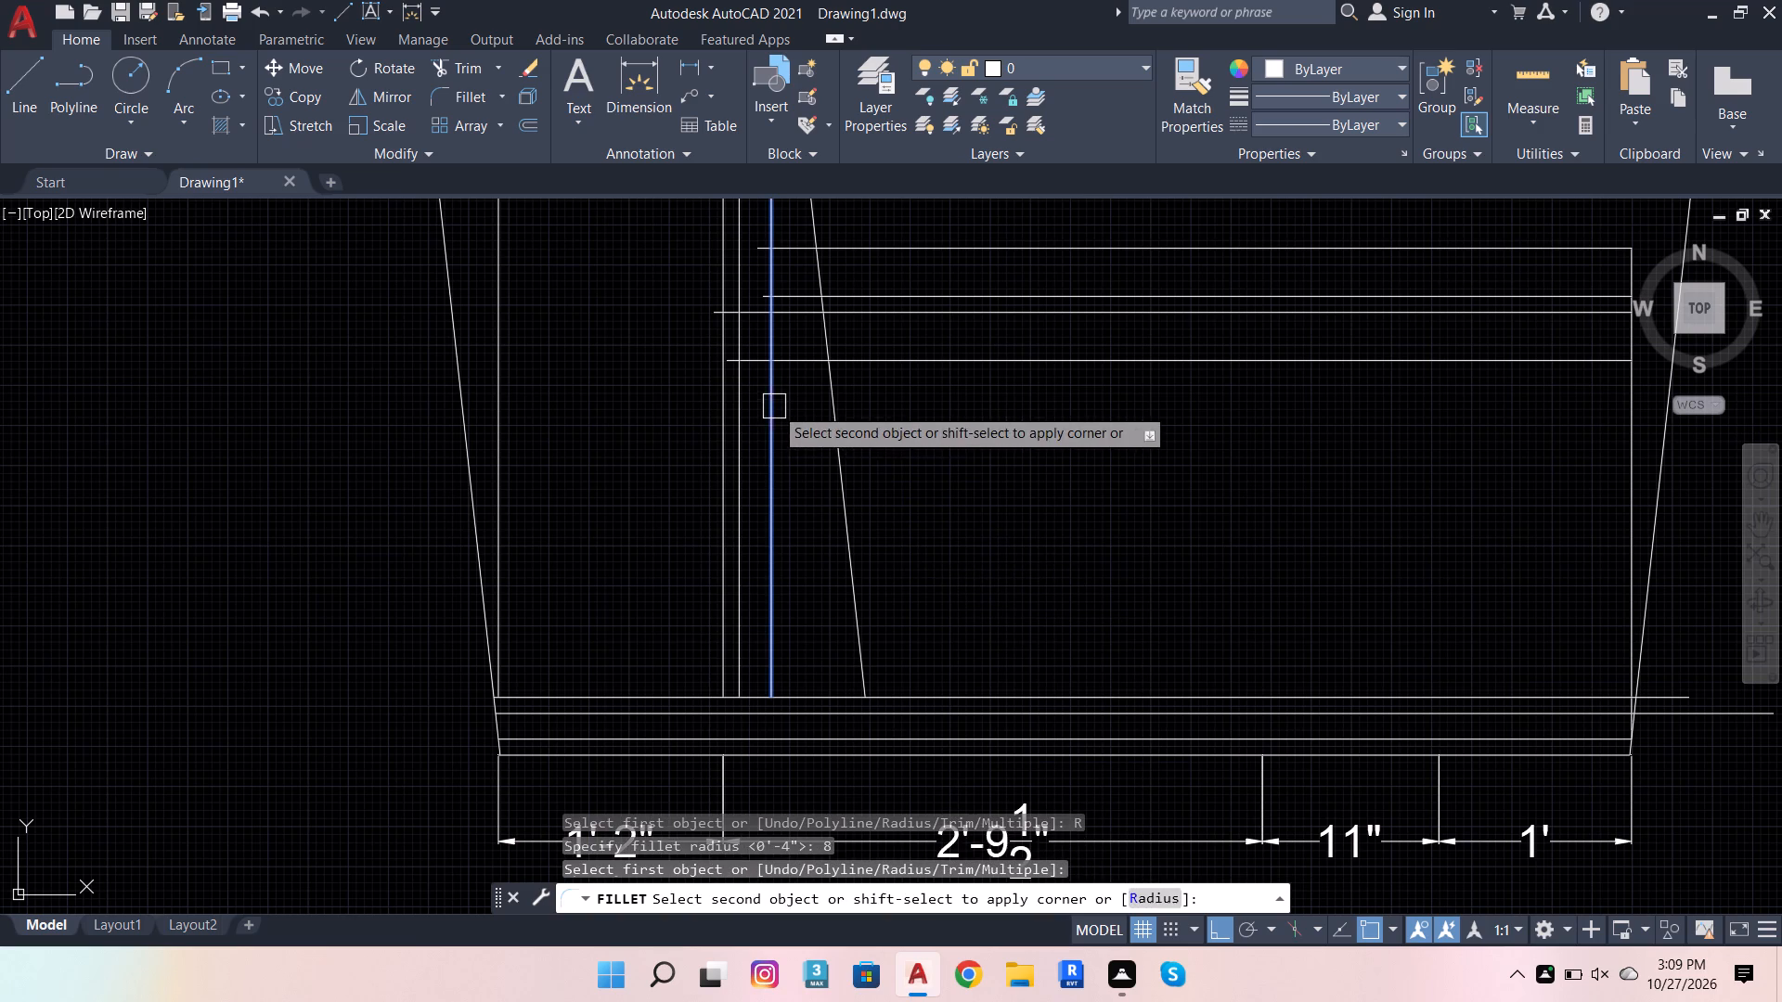
pyautogui.click(801, 366)
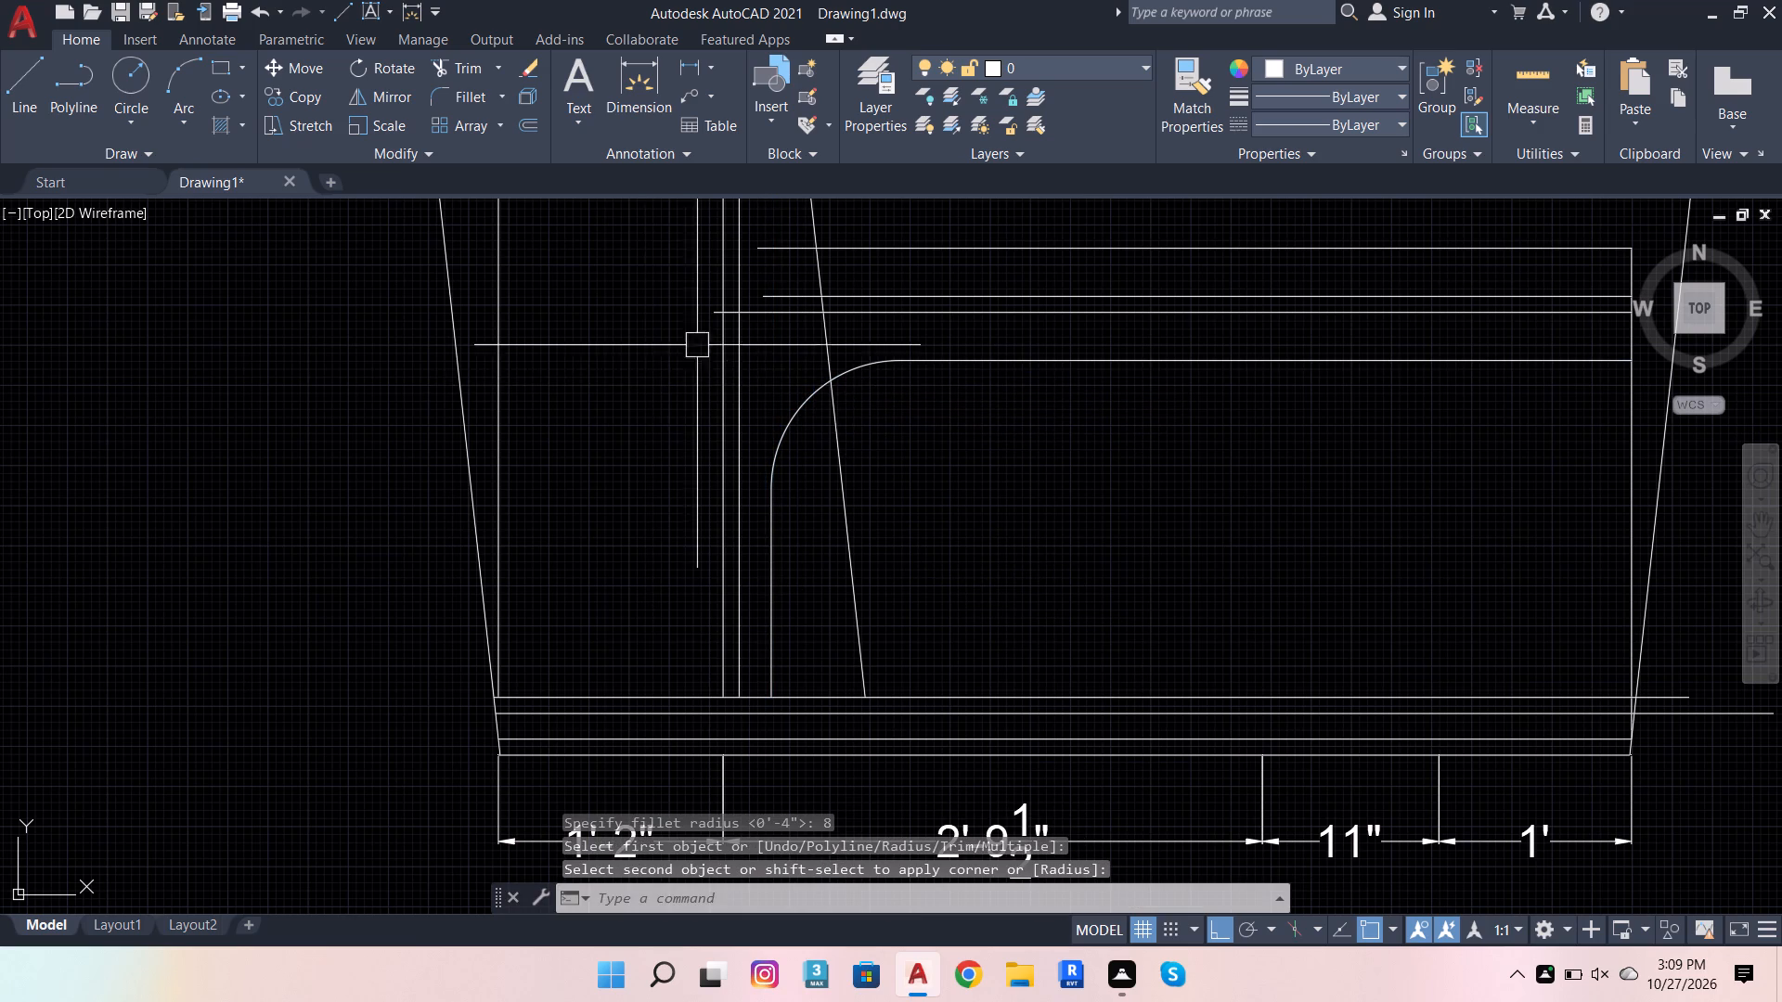
# Fillet the second and first divider verticals with the two shelf lines above, in multiple mode with an 8" radius.
pyautogui.click(746, 900)
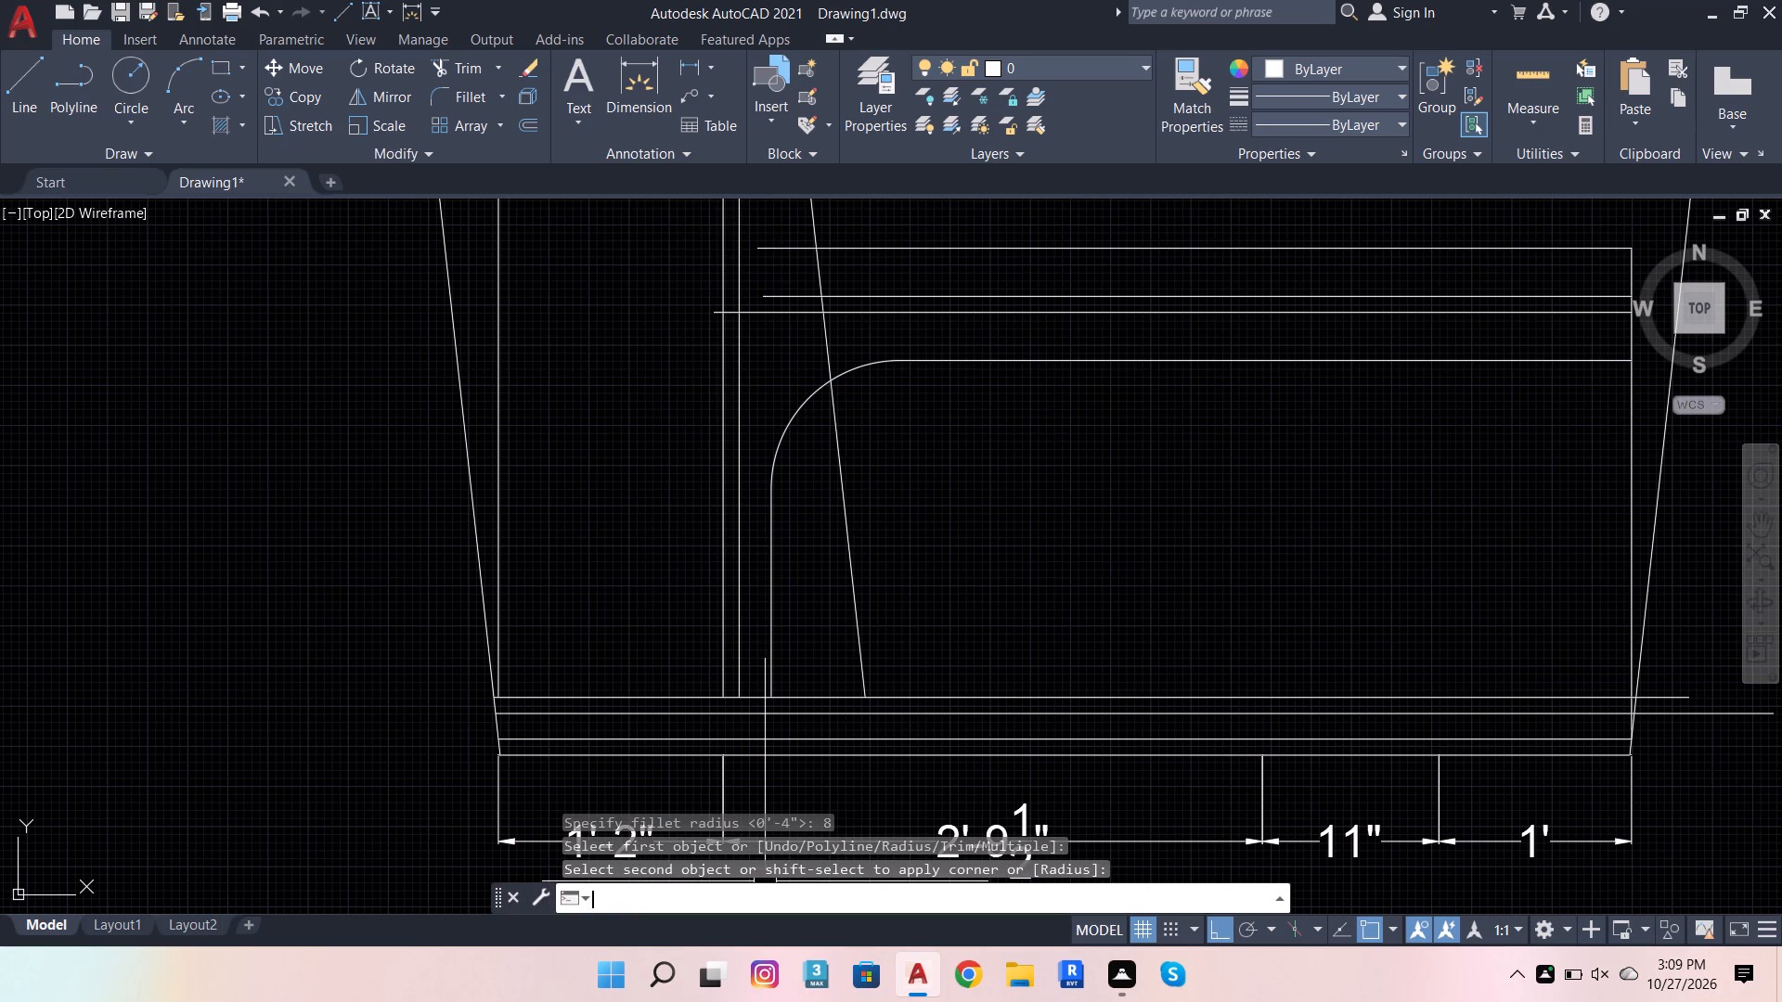
pyautogui.click(465, 104)
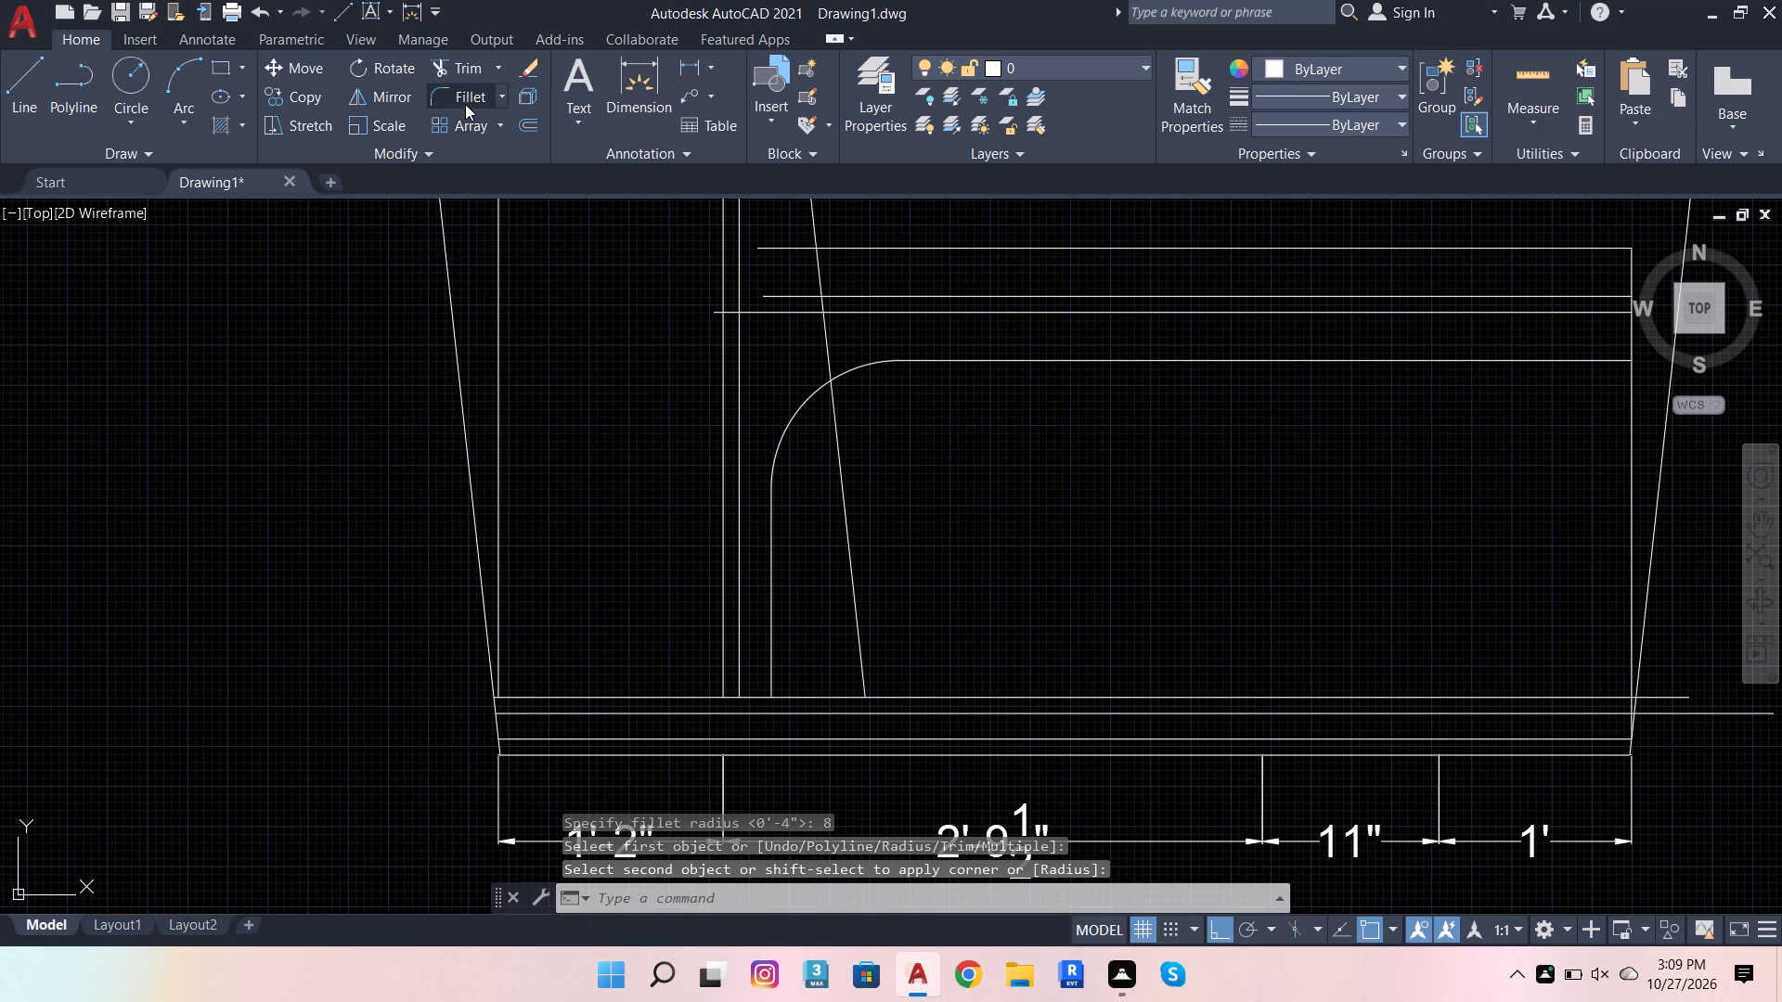
pyautogui.click(996, 907)
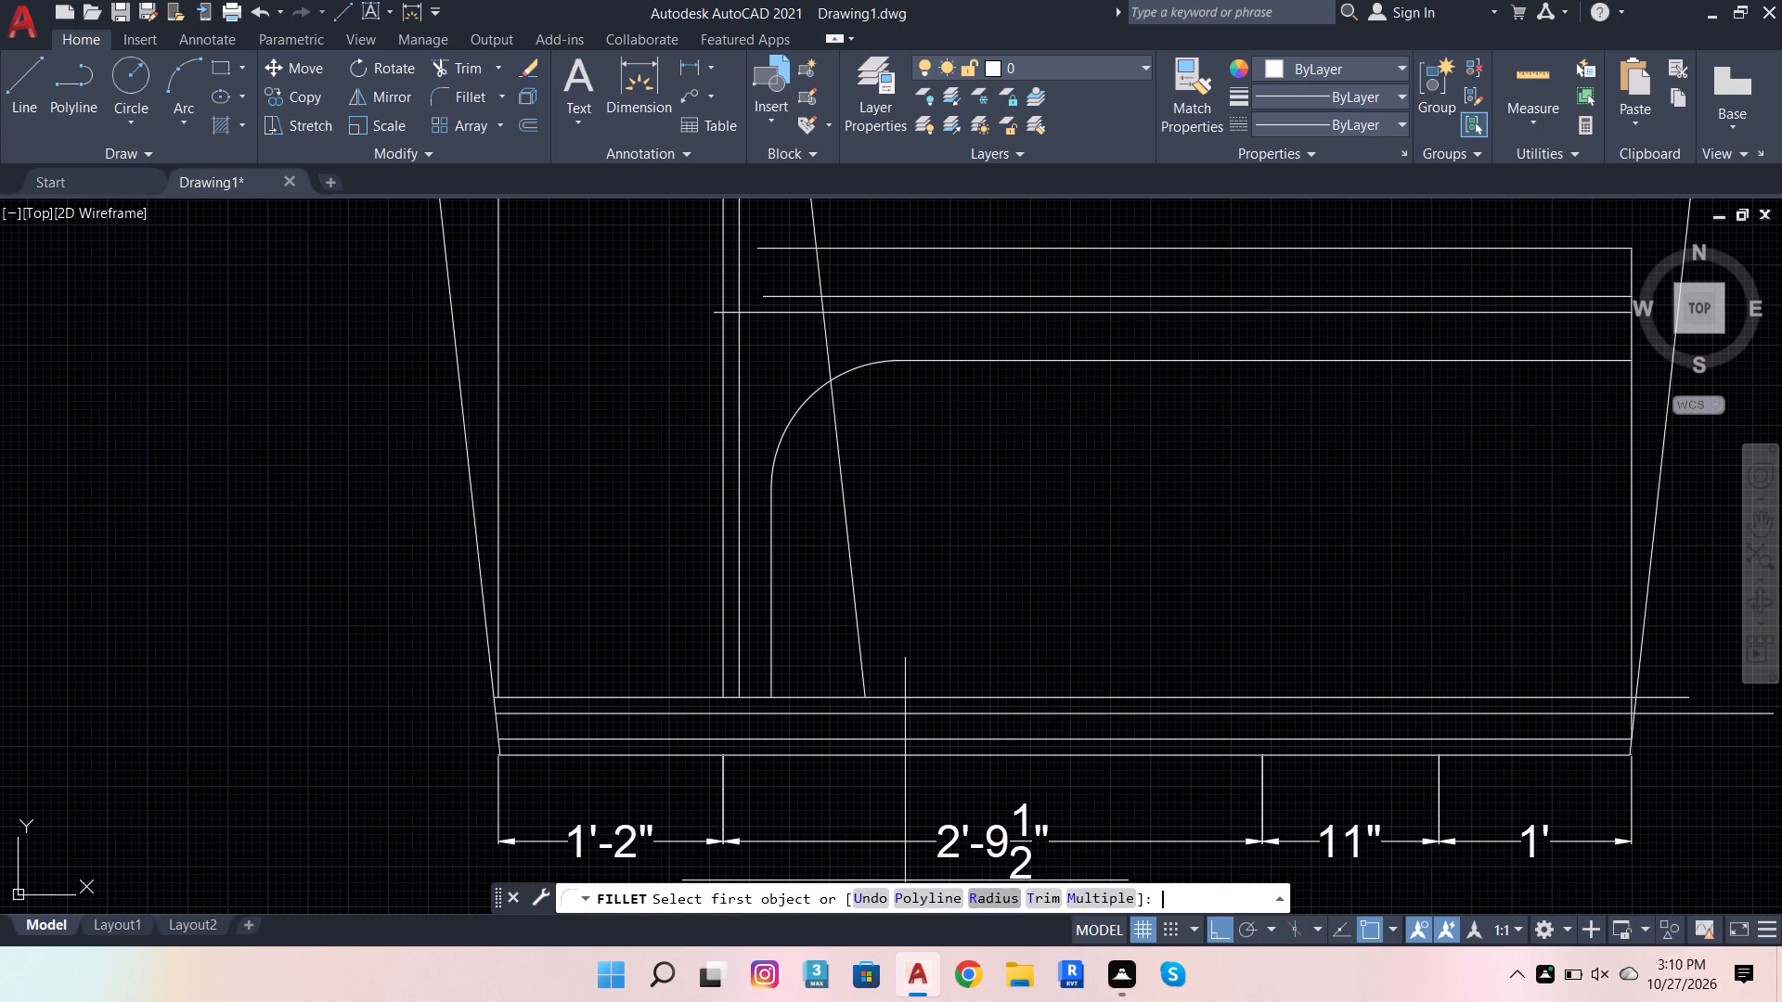
pyautogui.click(988, 906)
pyautogui.press('8')
pyautogui.press('Return')
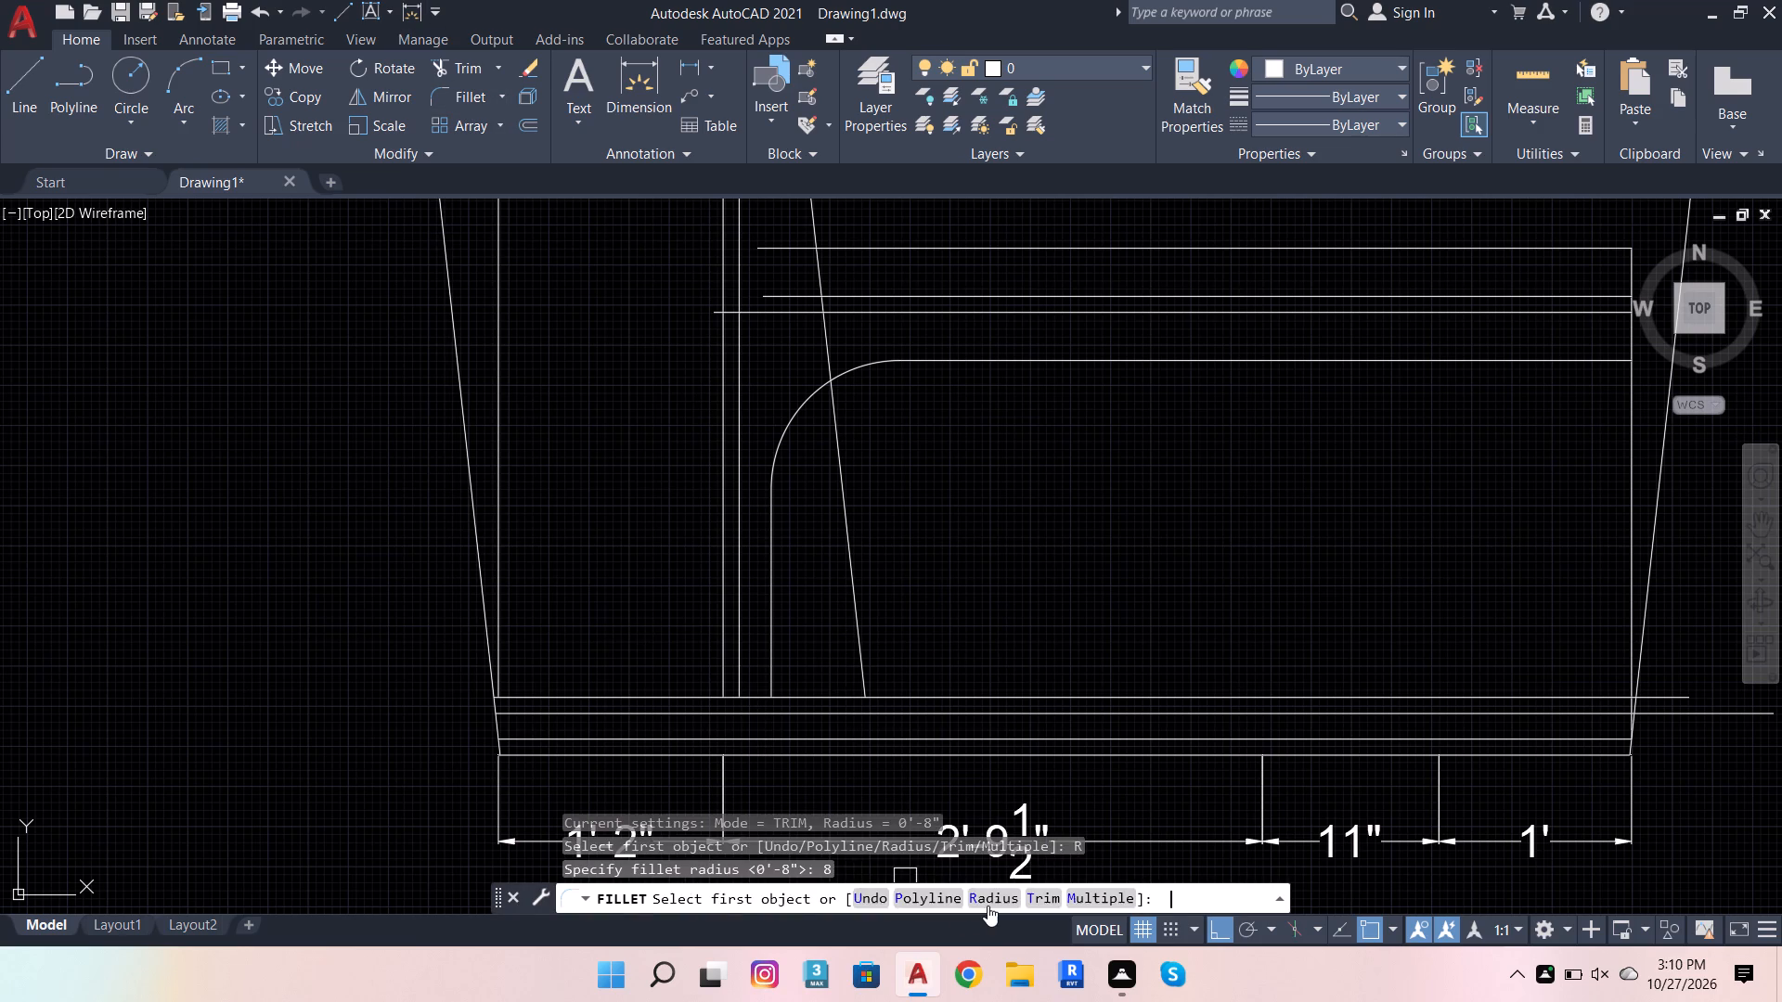
pyautogui.click(1109, 898)
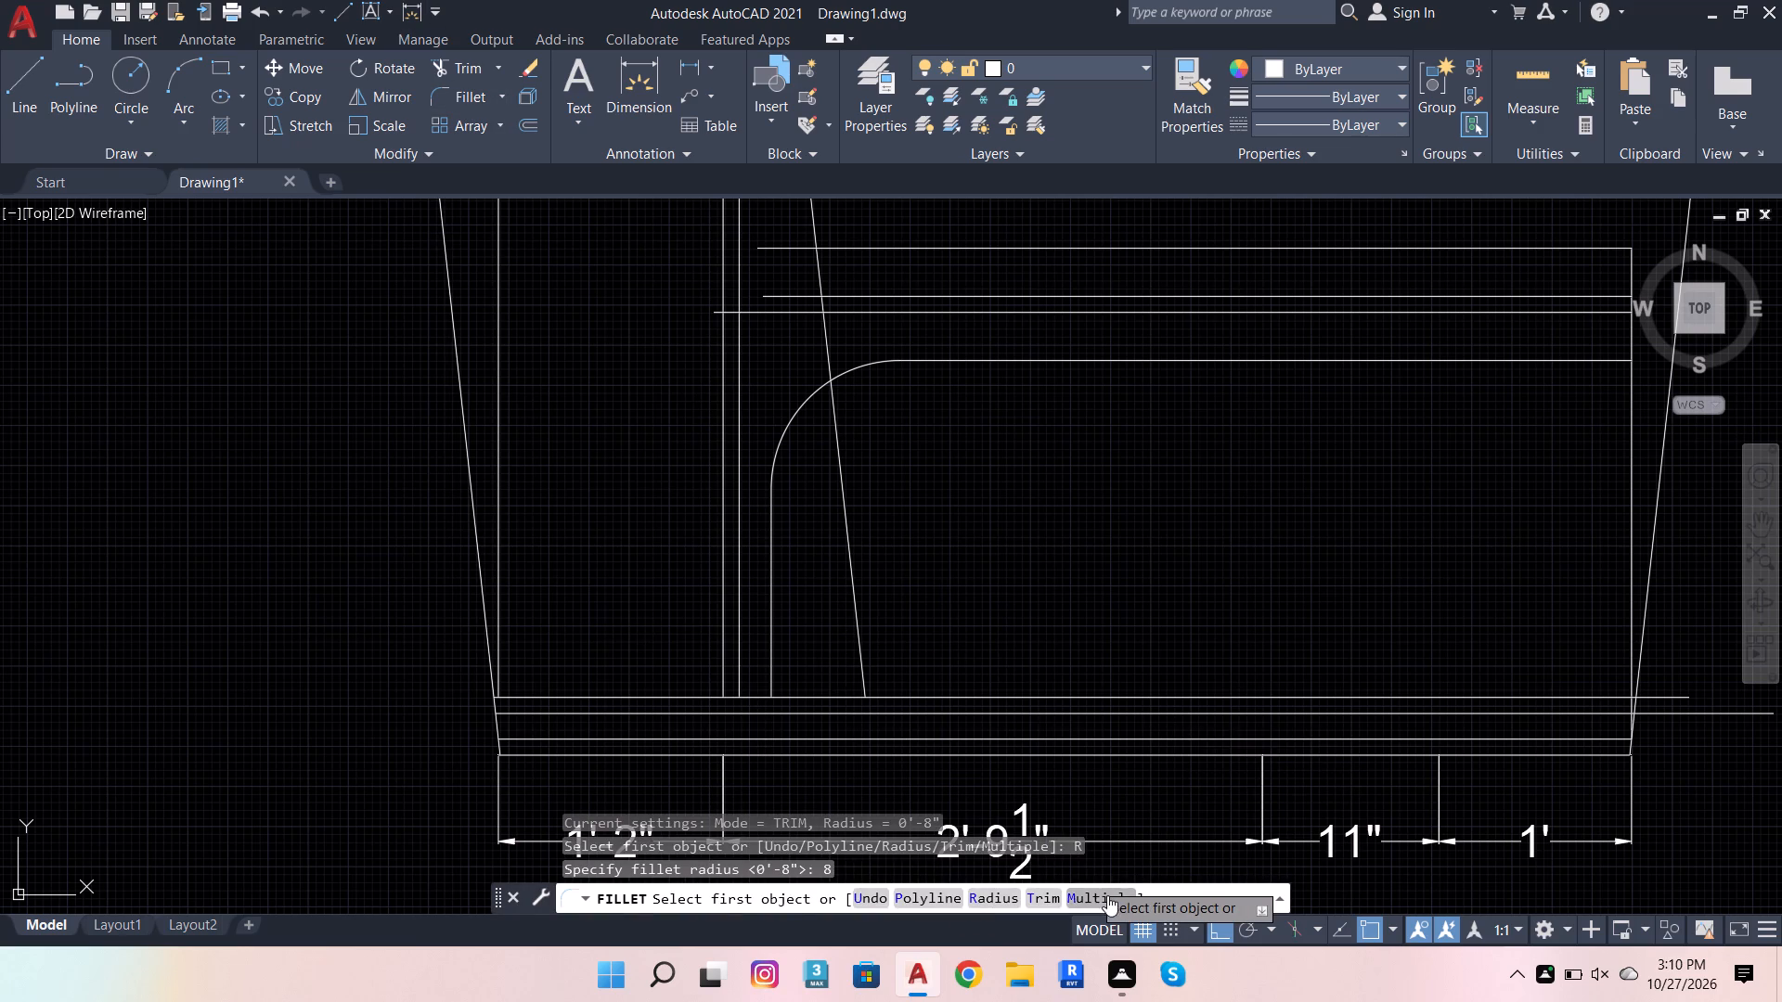
pyautogui.click(1107, 895)
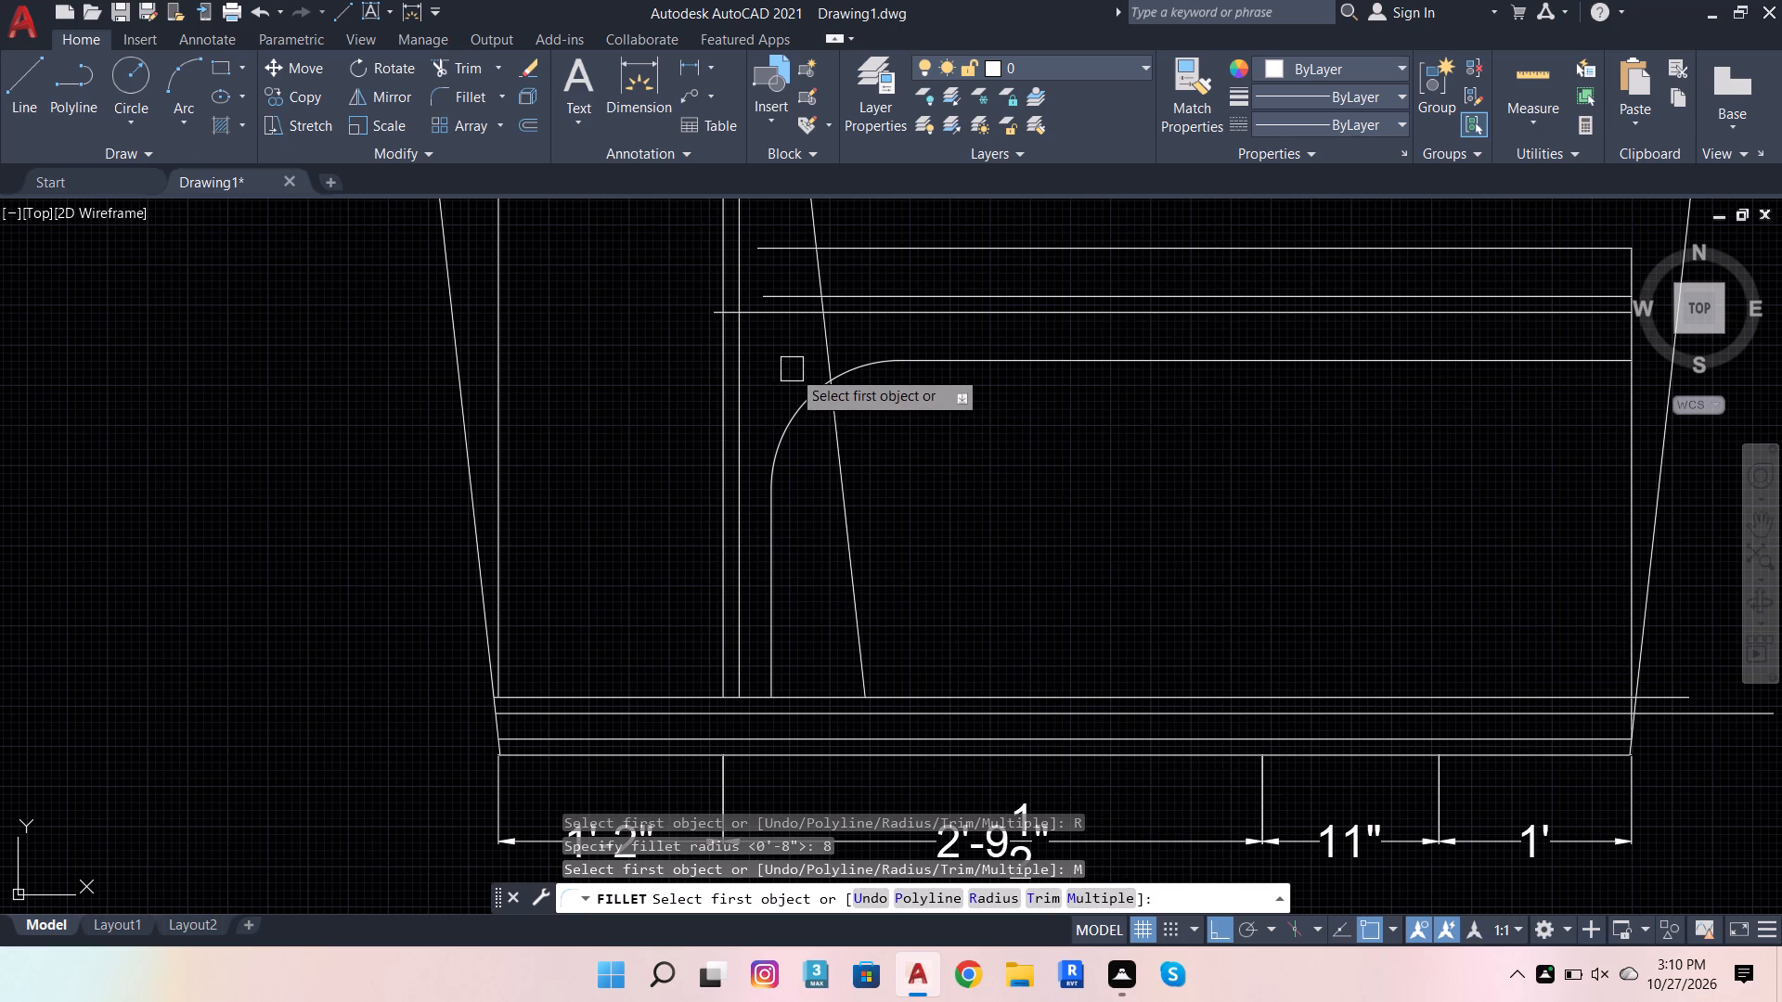
pyautogui.click(746, 399)
pyautogui.click(884, 319)
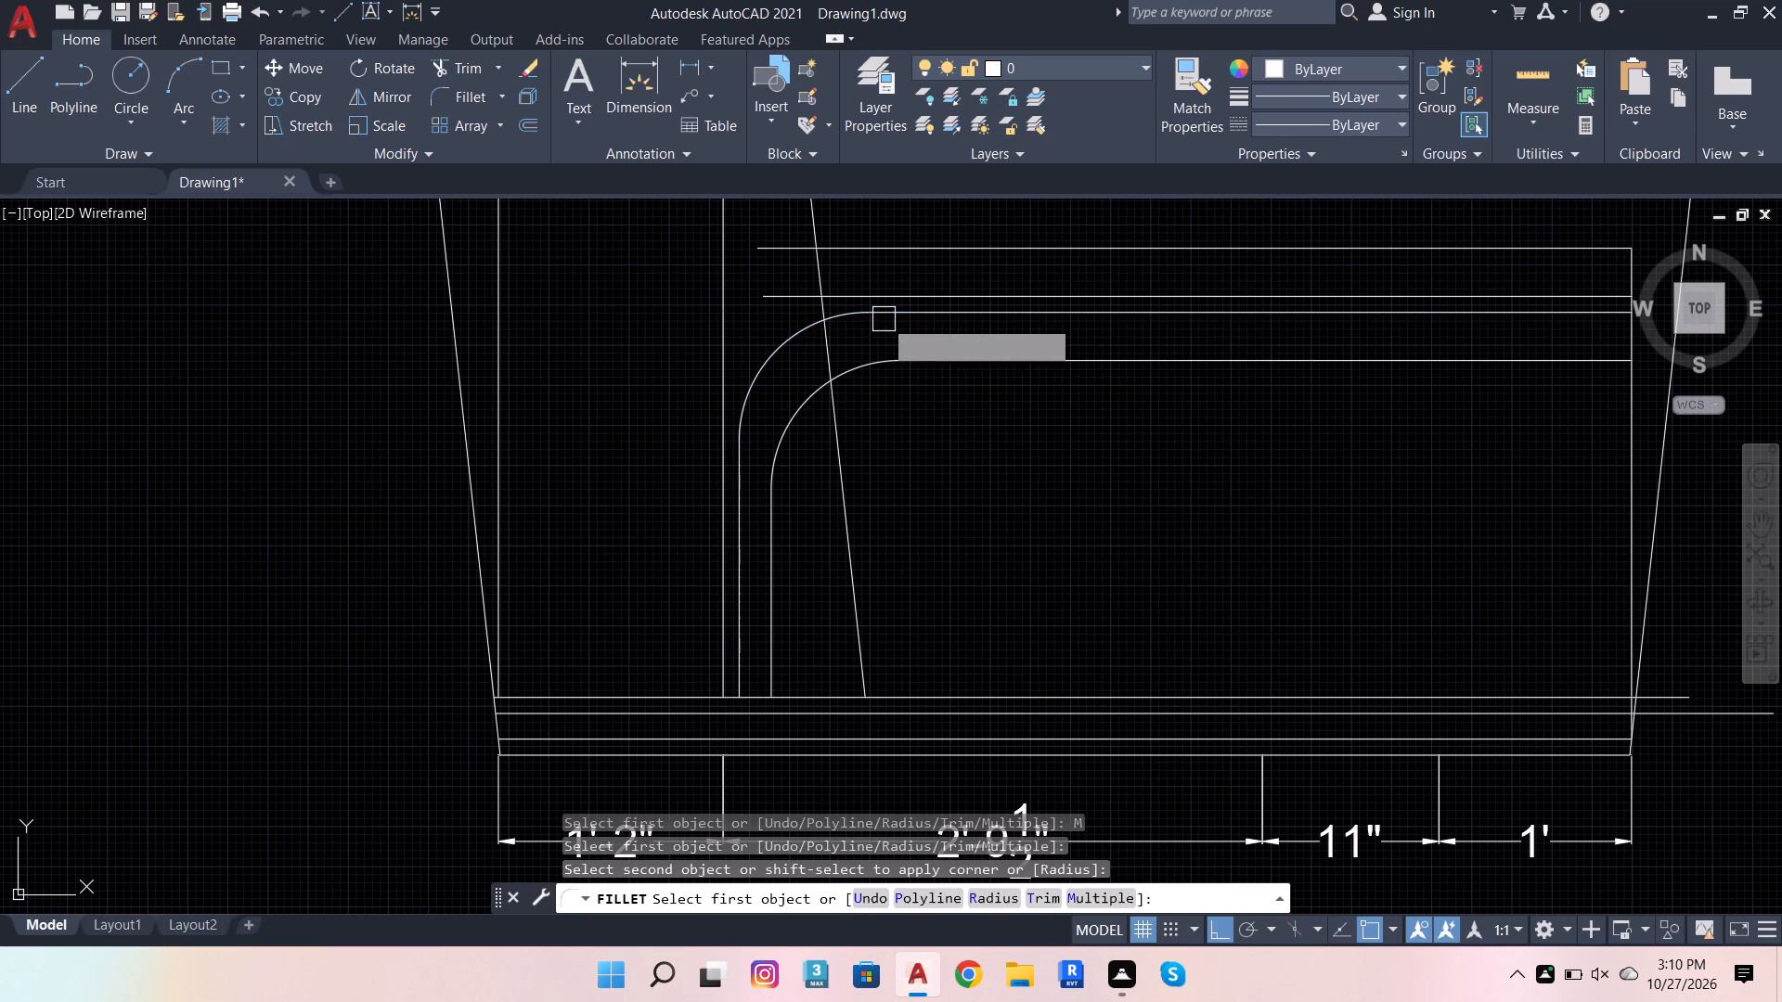
pyautogui.click(722, 377)
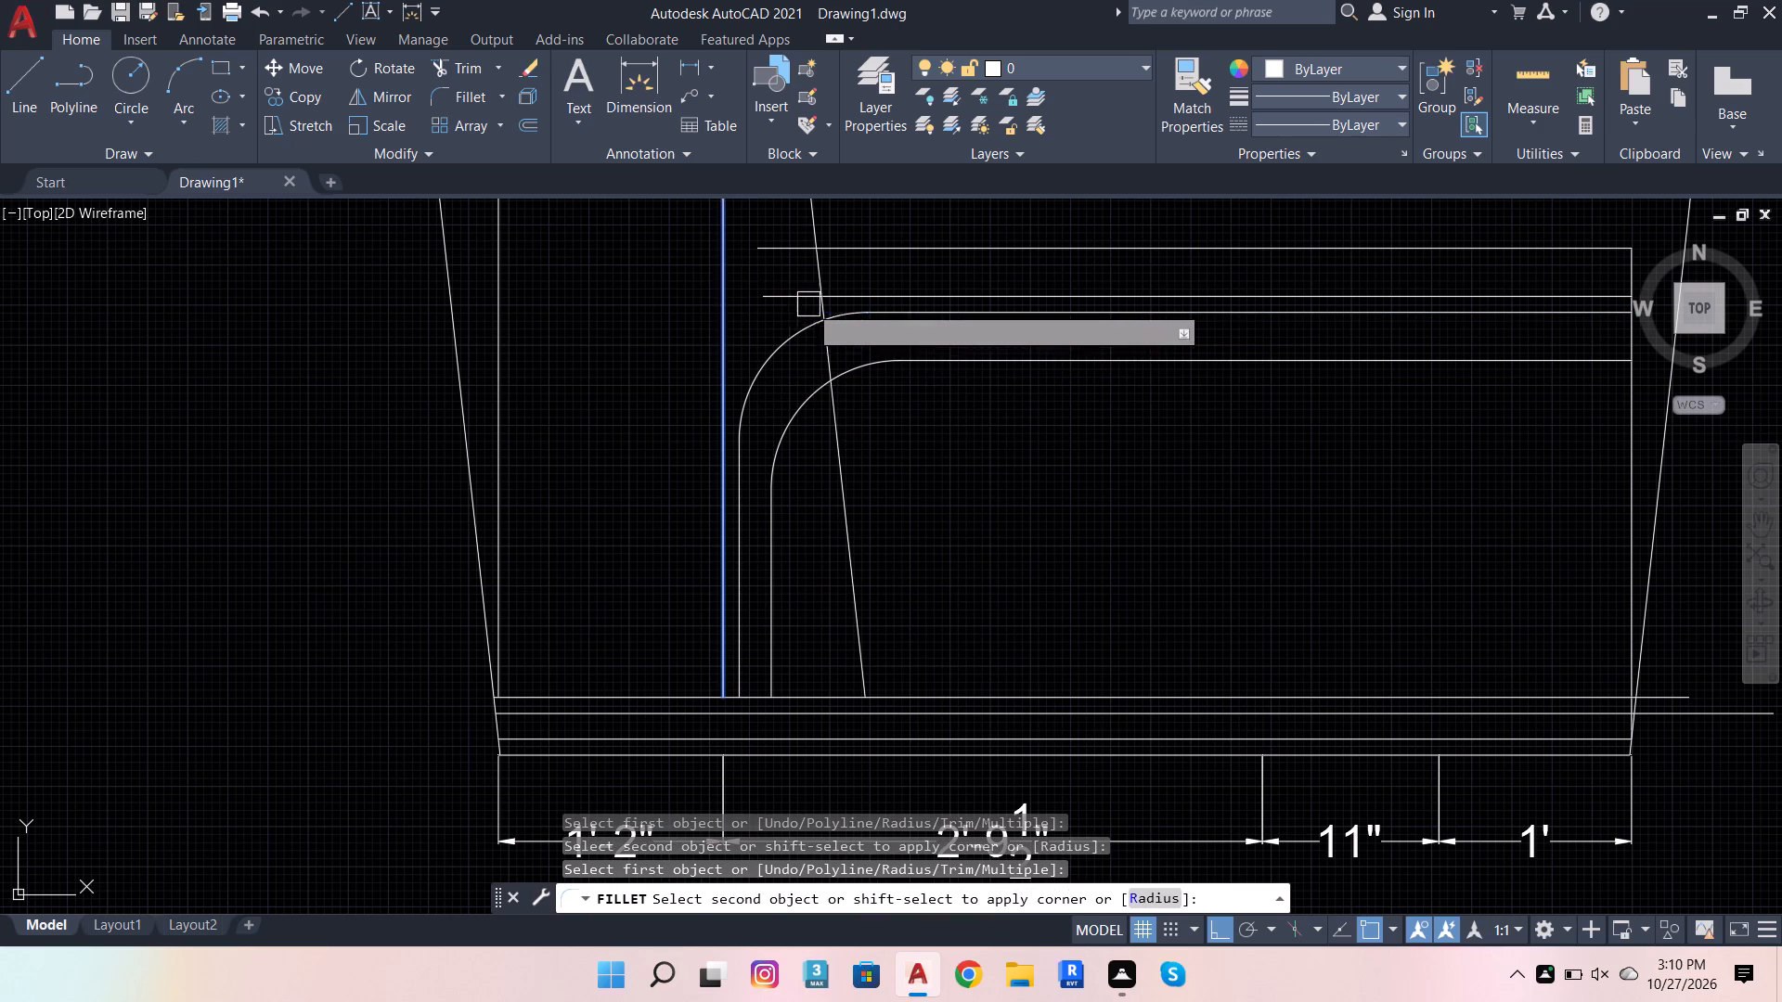
pyautogui.click(817, 299)
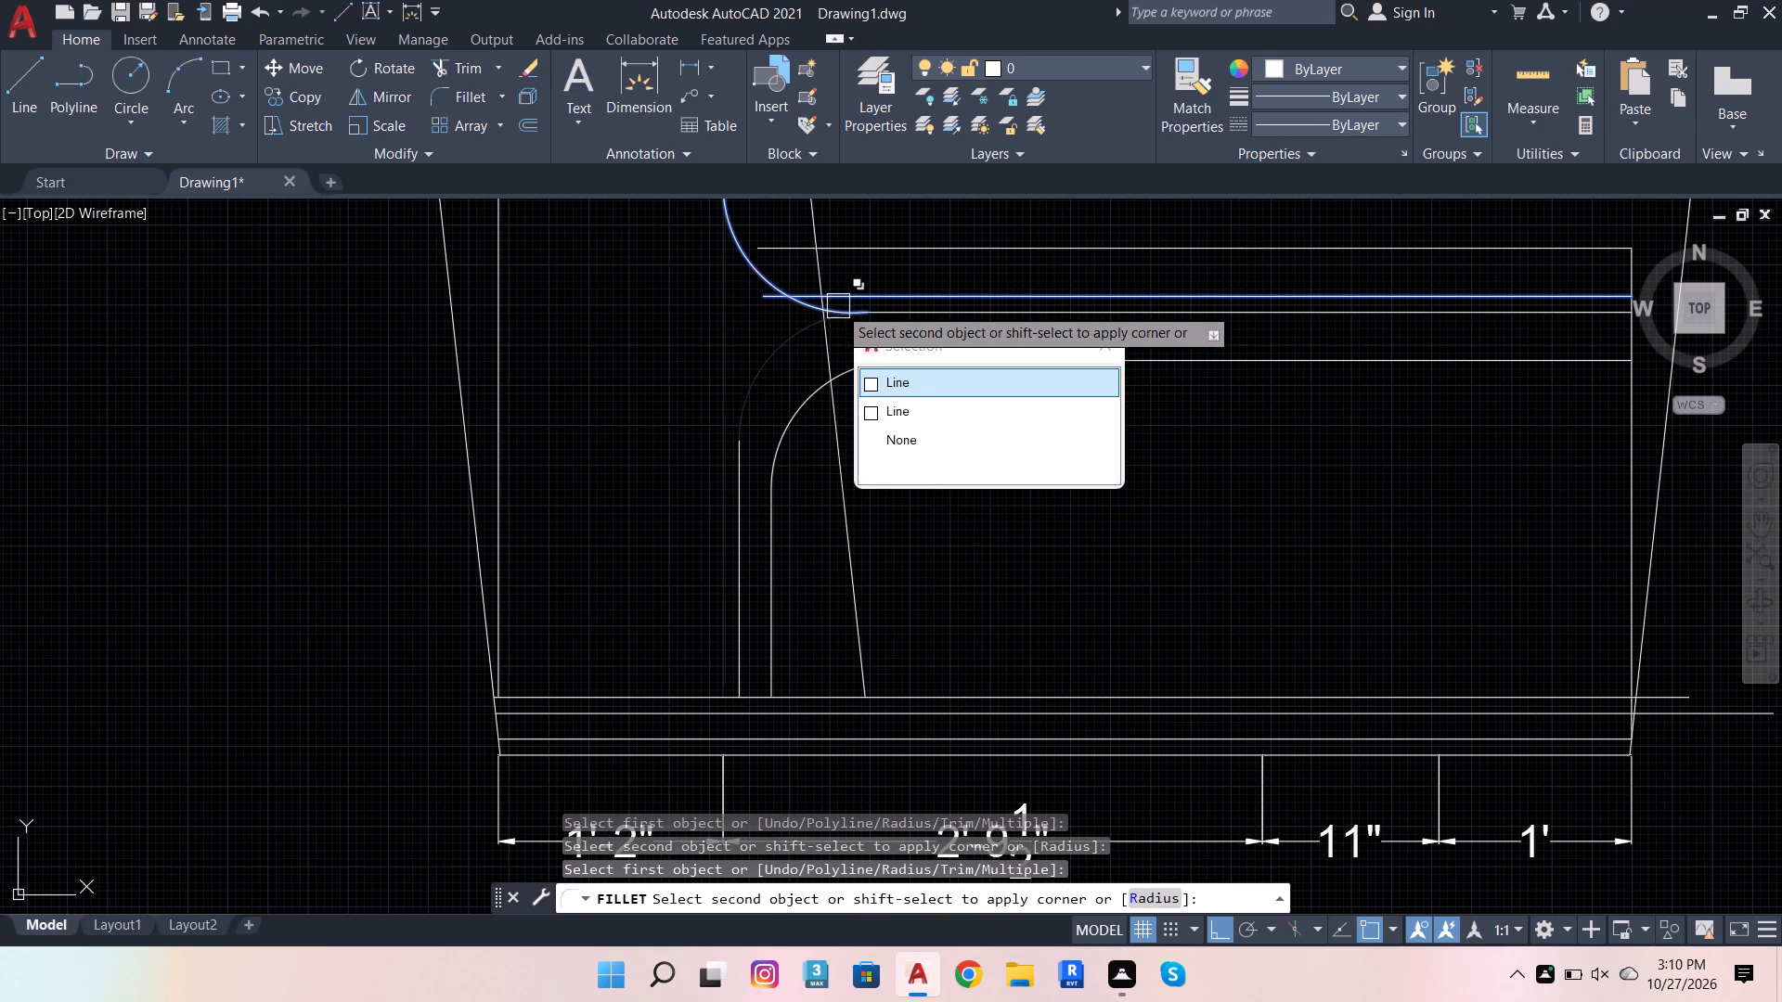
pyautogui.click(927, 289)
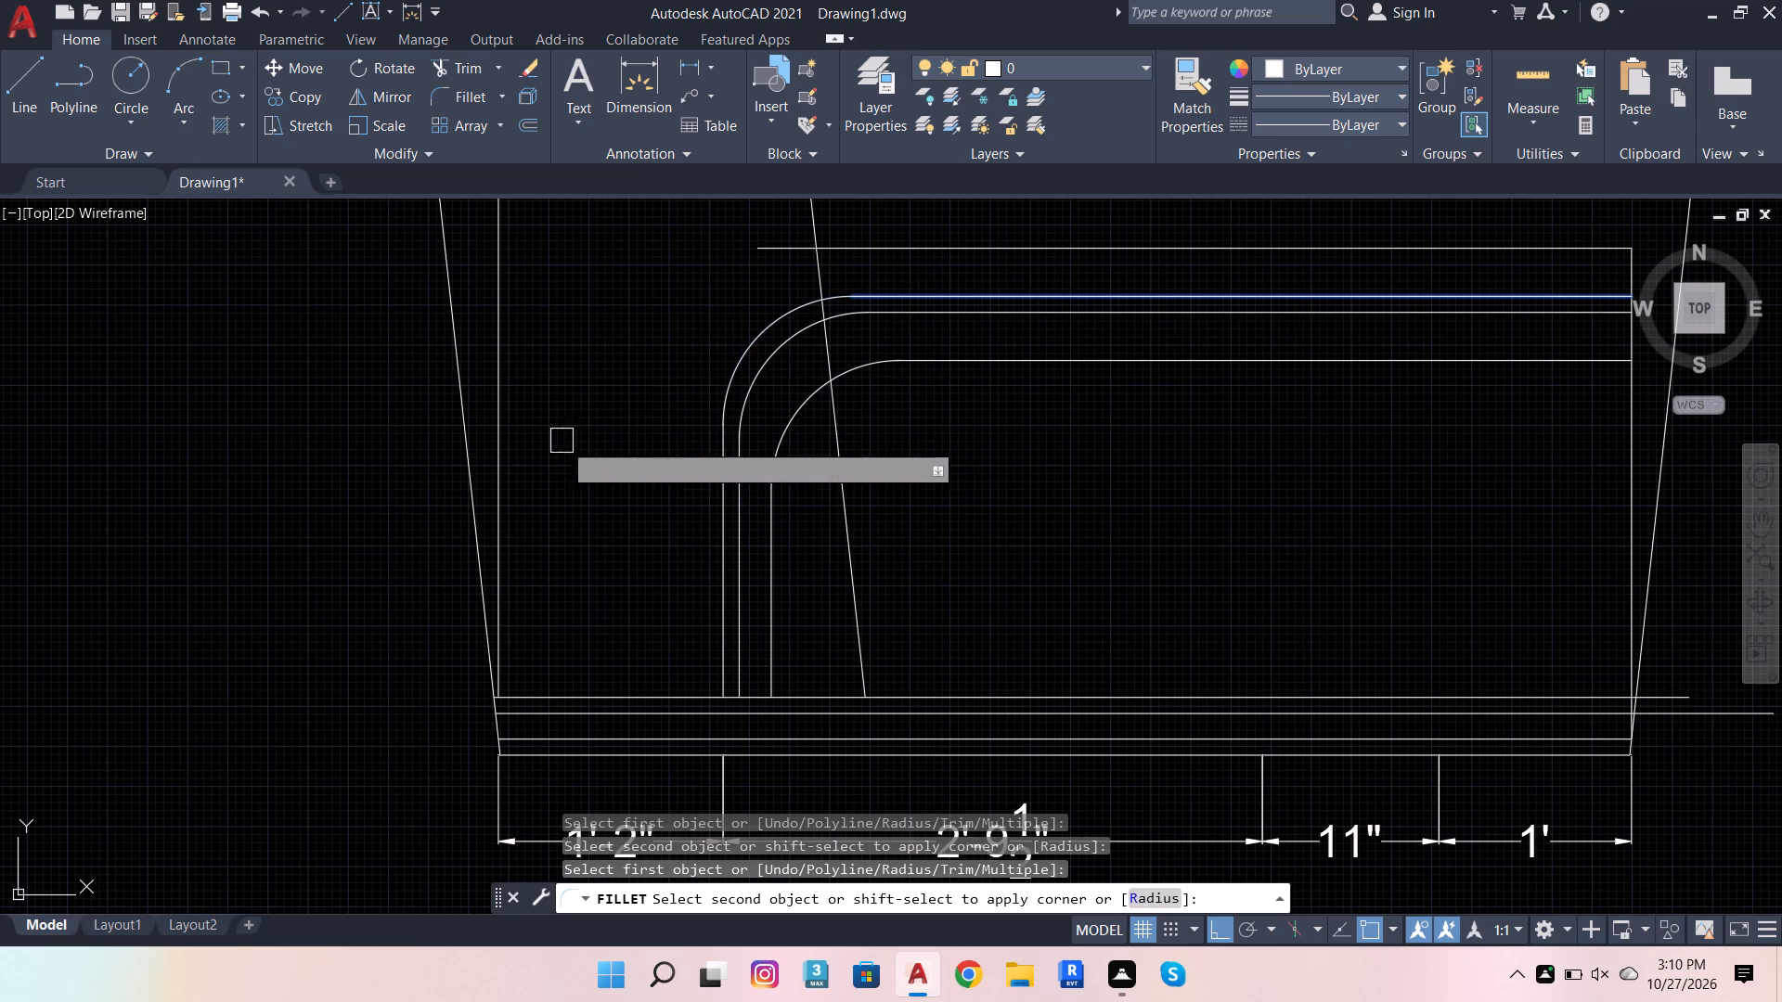
# Fillet the three divider verticals with the three bottom horizontals on their left, in multiple mode with a 2" radius.
pyautogui.click(442, 97)
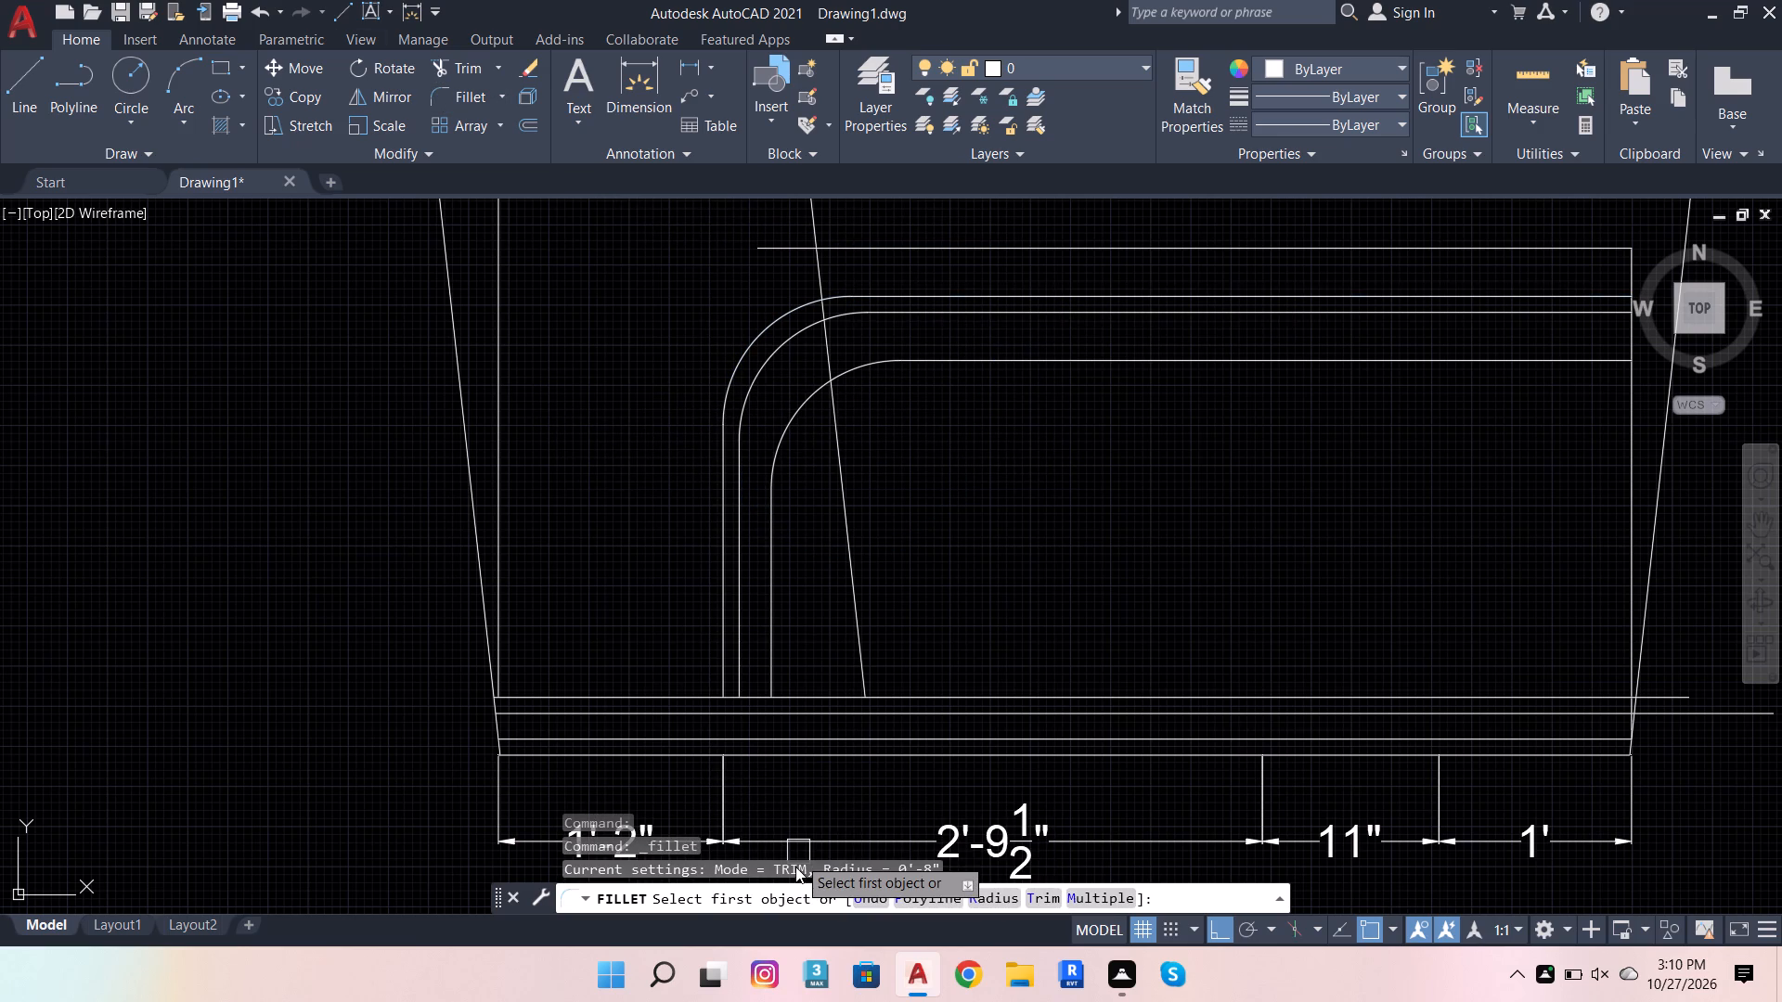
pyautogui.click(994, 893)
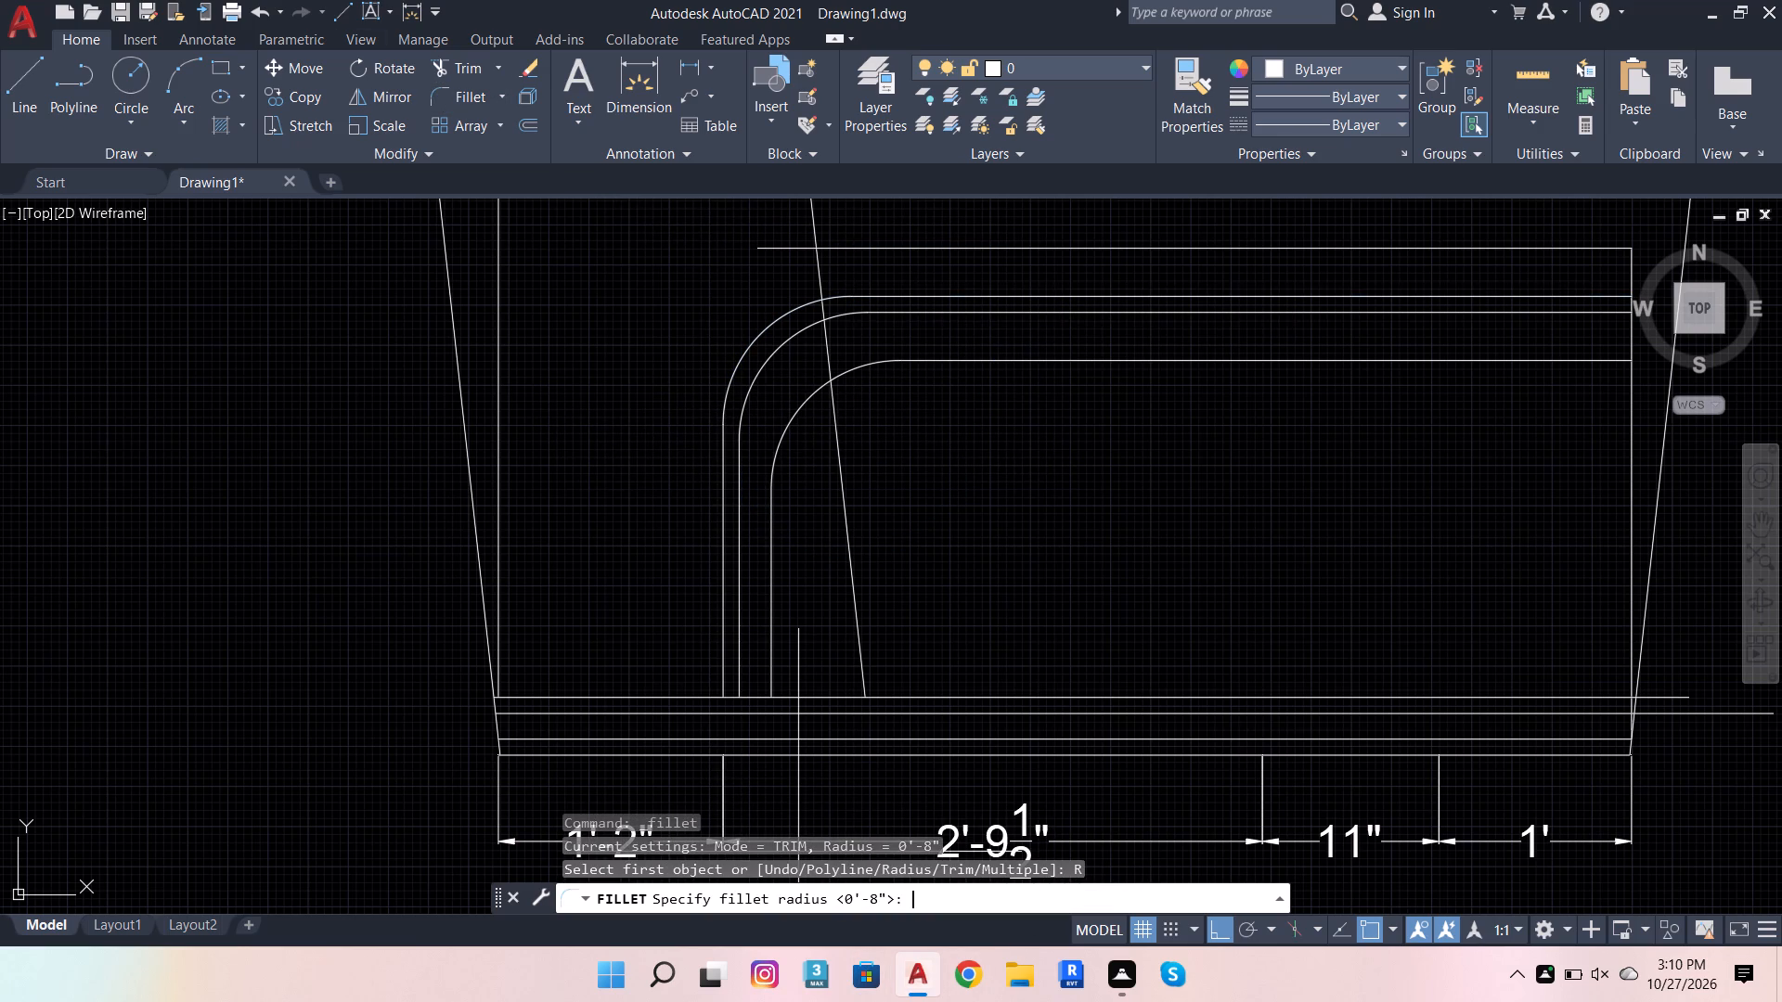
pyautogui.click(995, 897)
pyautogui.press('2')
pyautogui.press('2')
pyautogui.press('2')
pyautogui.press('2')
pyautogui.press('2')
pyautogui.press('2')
pyautogui.press('2')
pyautogui.press('2')
pyautogui.press('2')
pyautogui.press('2')
pyautogui.press('2')
pyautogui.press('BackSpace')
pyautogui.press('BackSpace')
pyautogui.press('BackSpace')
pyautogui.press('BackSpace')
pyautogui.press('BackSpace')
pyautogui.press('BackSpace')
pyautogui.press('BackSpace')
pyautogui.press('BackSpace')
pyautogui.press('BackSpace')
pyautogui.press('BackSpace')
pyautogui.press('Return')
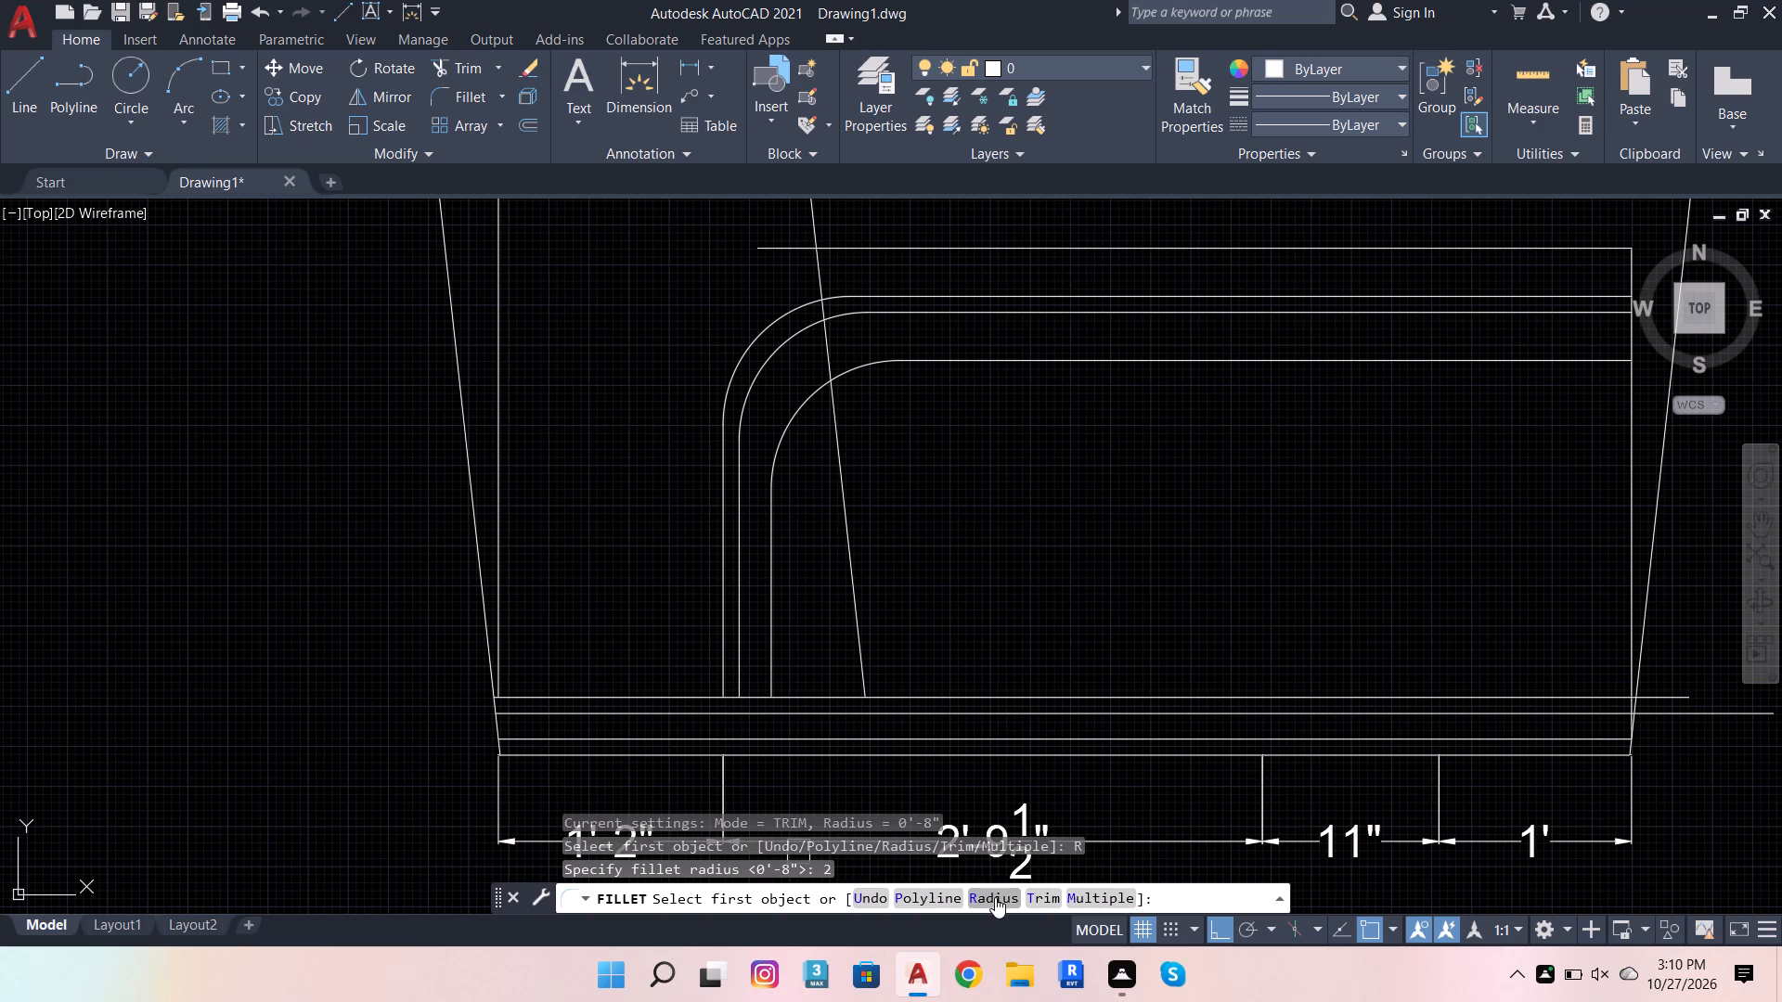
pyautogui.click(1107, 895)
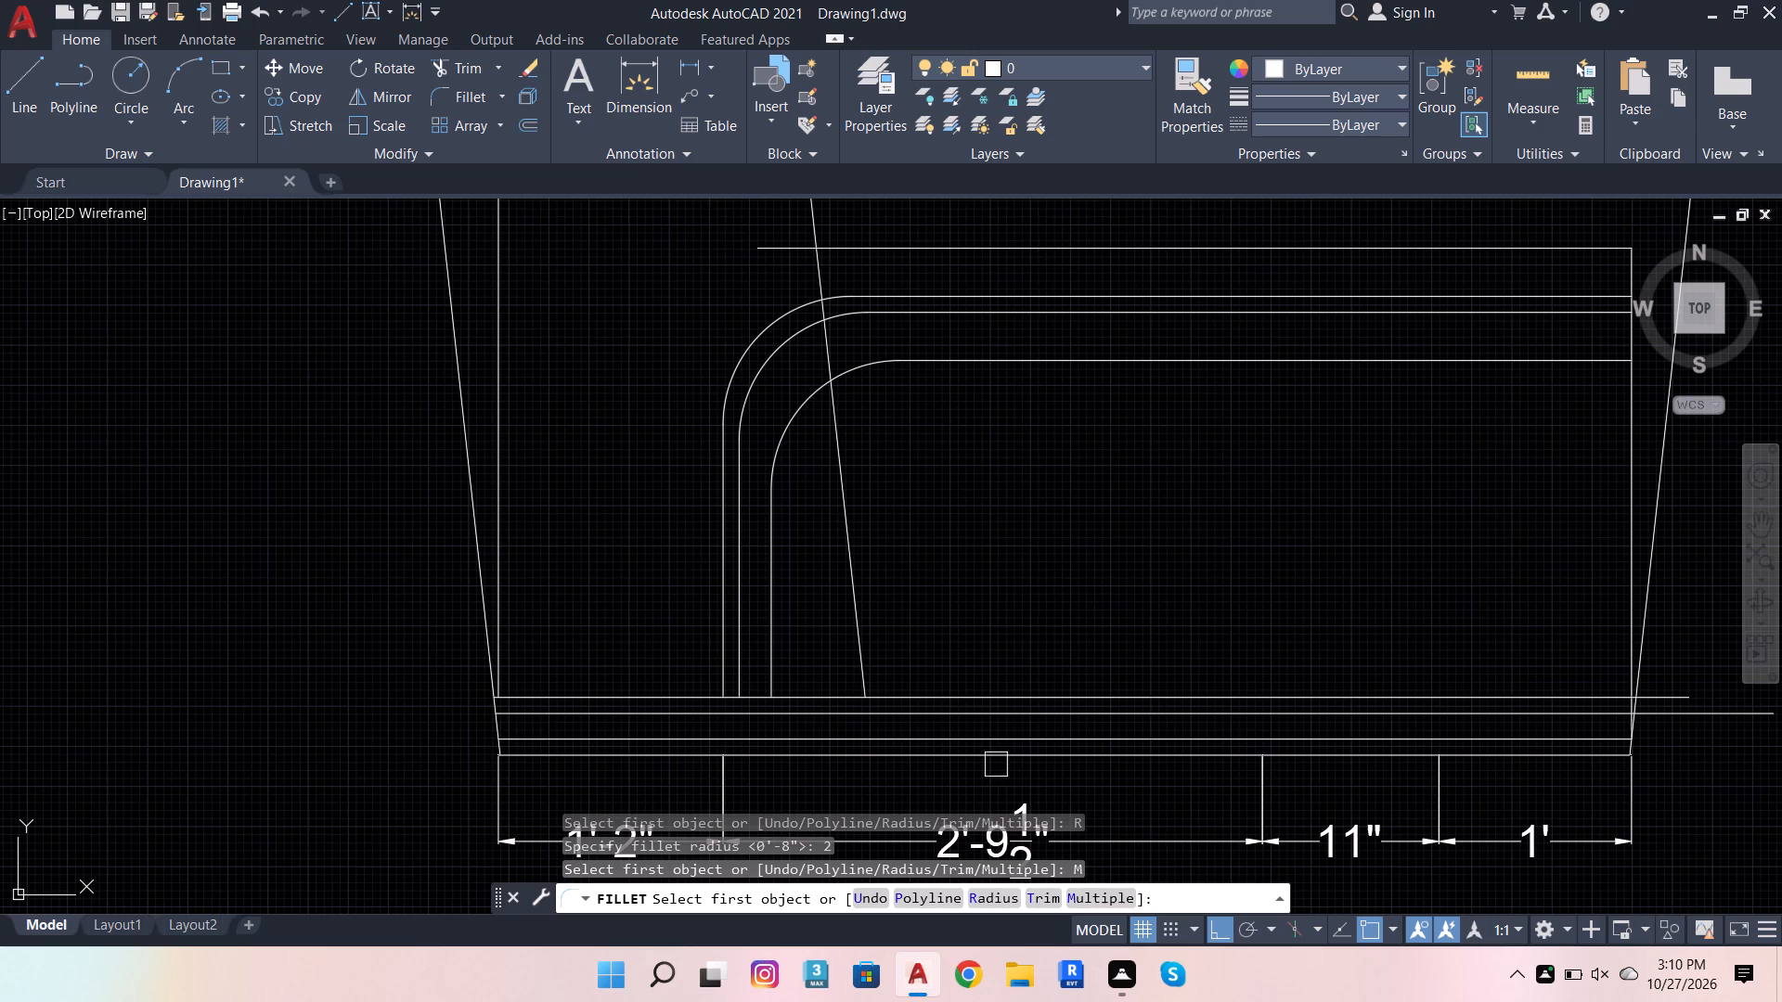
pyautogui.scroll(2, 763, 712)
pyautogui.scroll(-1, 715, 602)
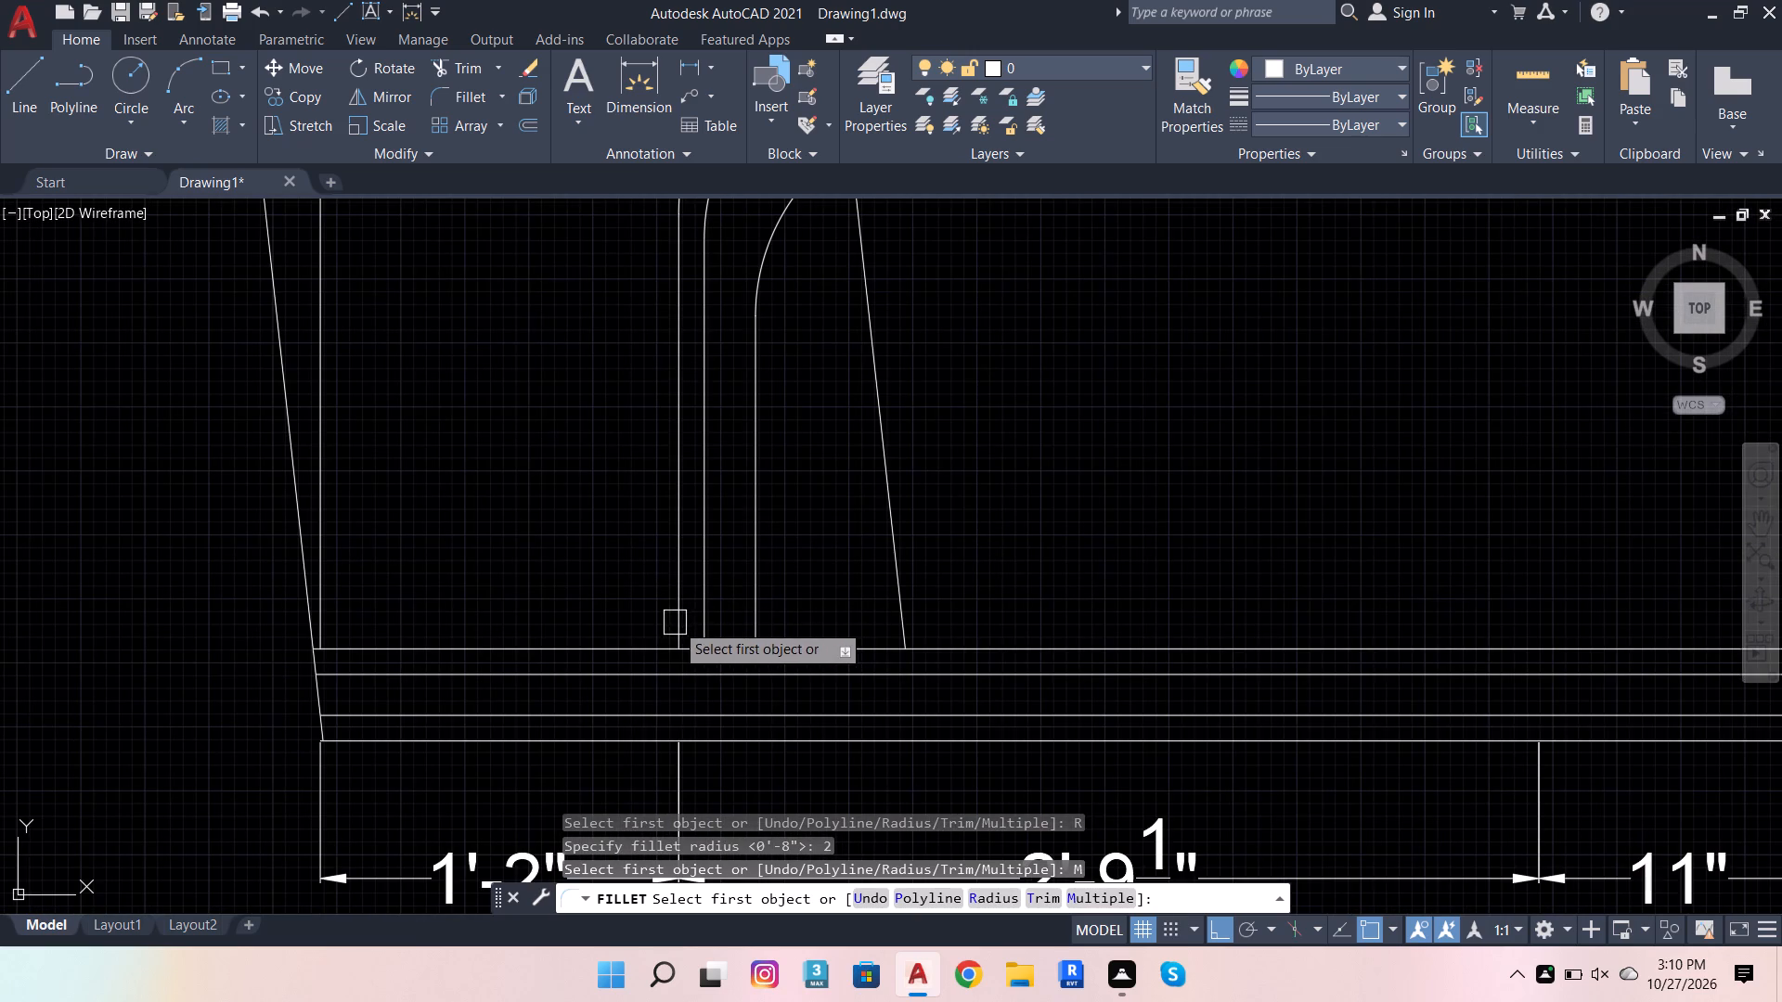
pyautogui.click(675, 623)
pyautogui.click(611, 650)
pyautogui.click(706, 625)
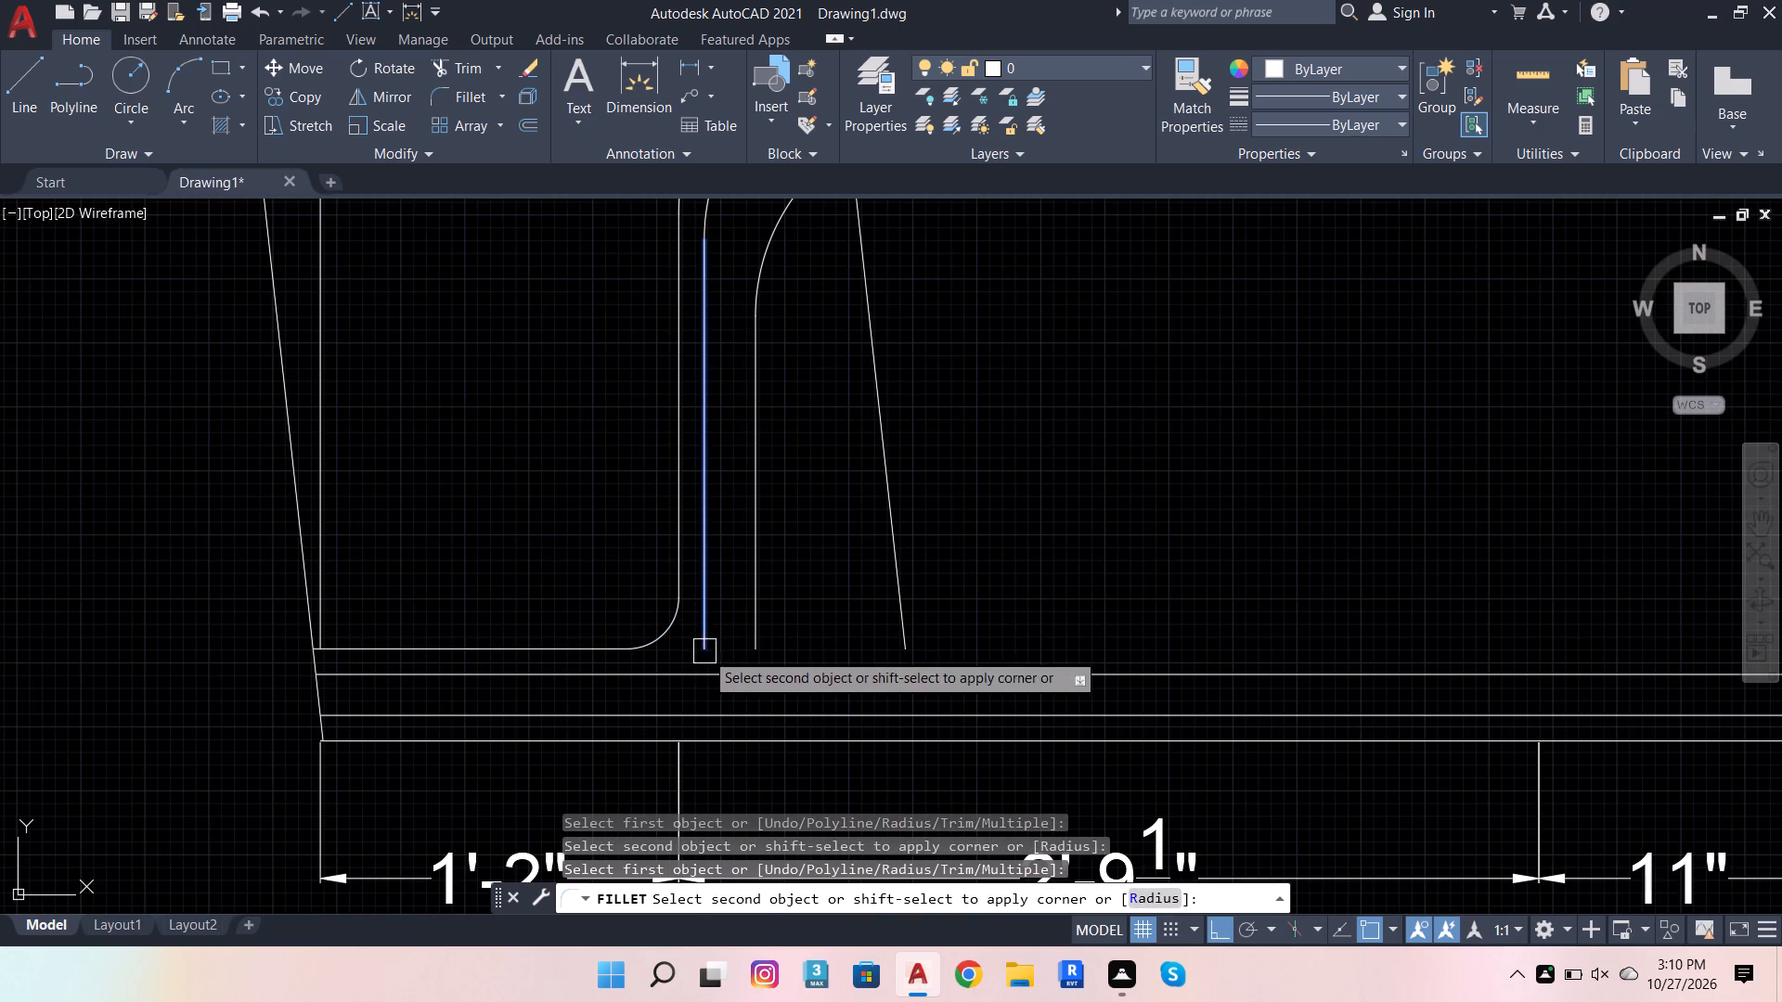
pyautogui.click(645, 684)
pyautogui.click(758, 627)
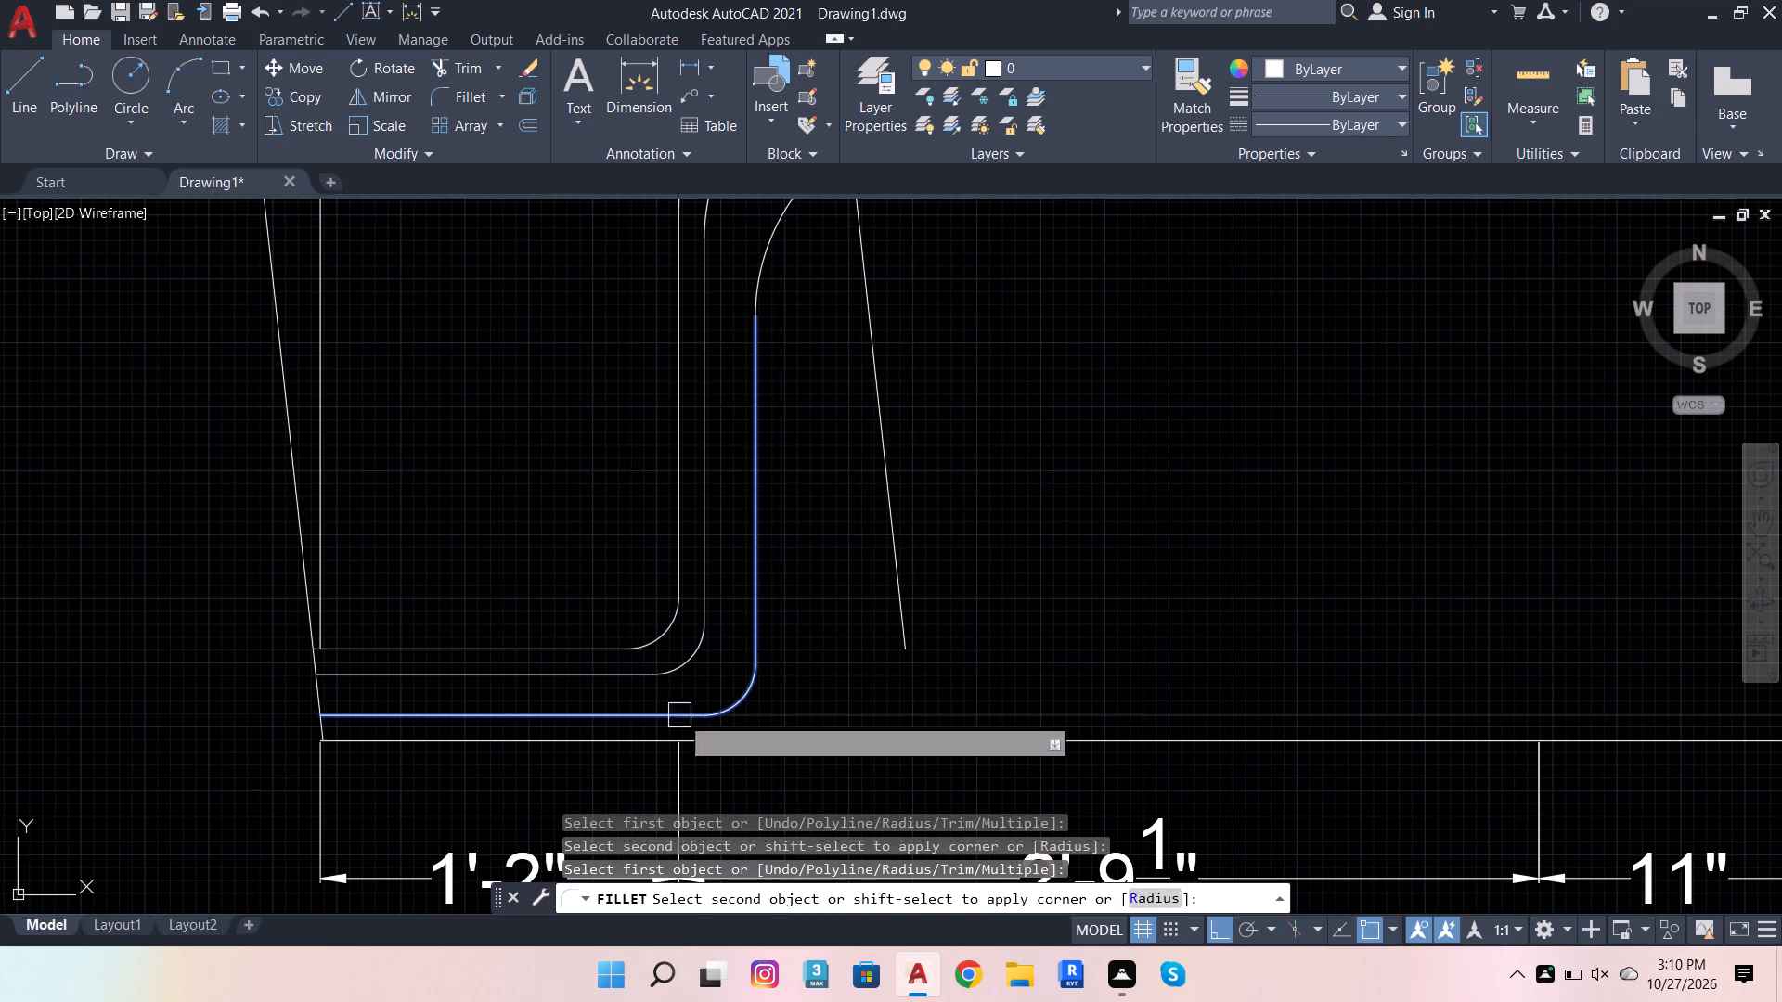
pyautogui.click(673, 718)
# Draw a horizontal line from the outermost lower fillet's bottom end rightward, extending past the elevation's right edge.
pyautogui.scroll(-2, 896, 622)
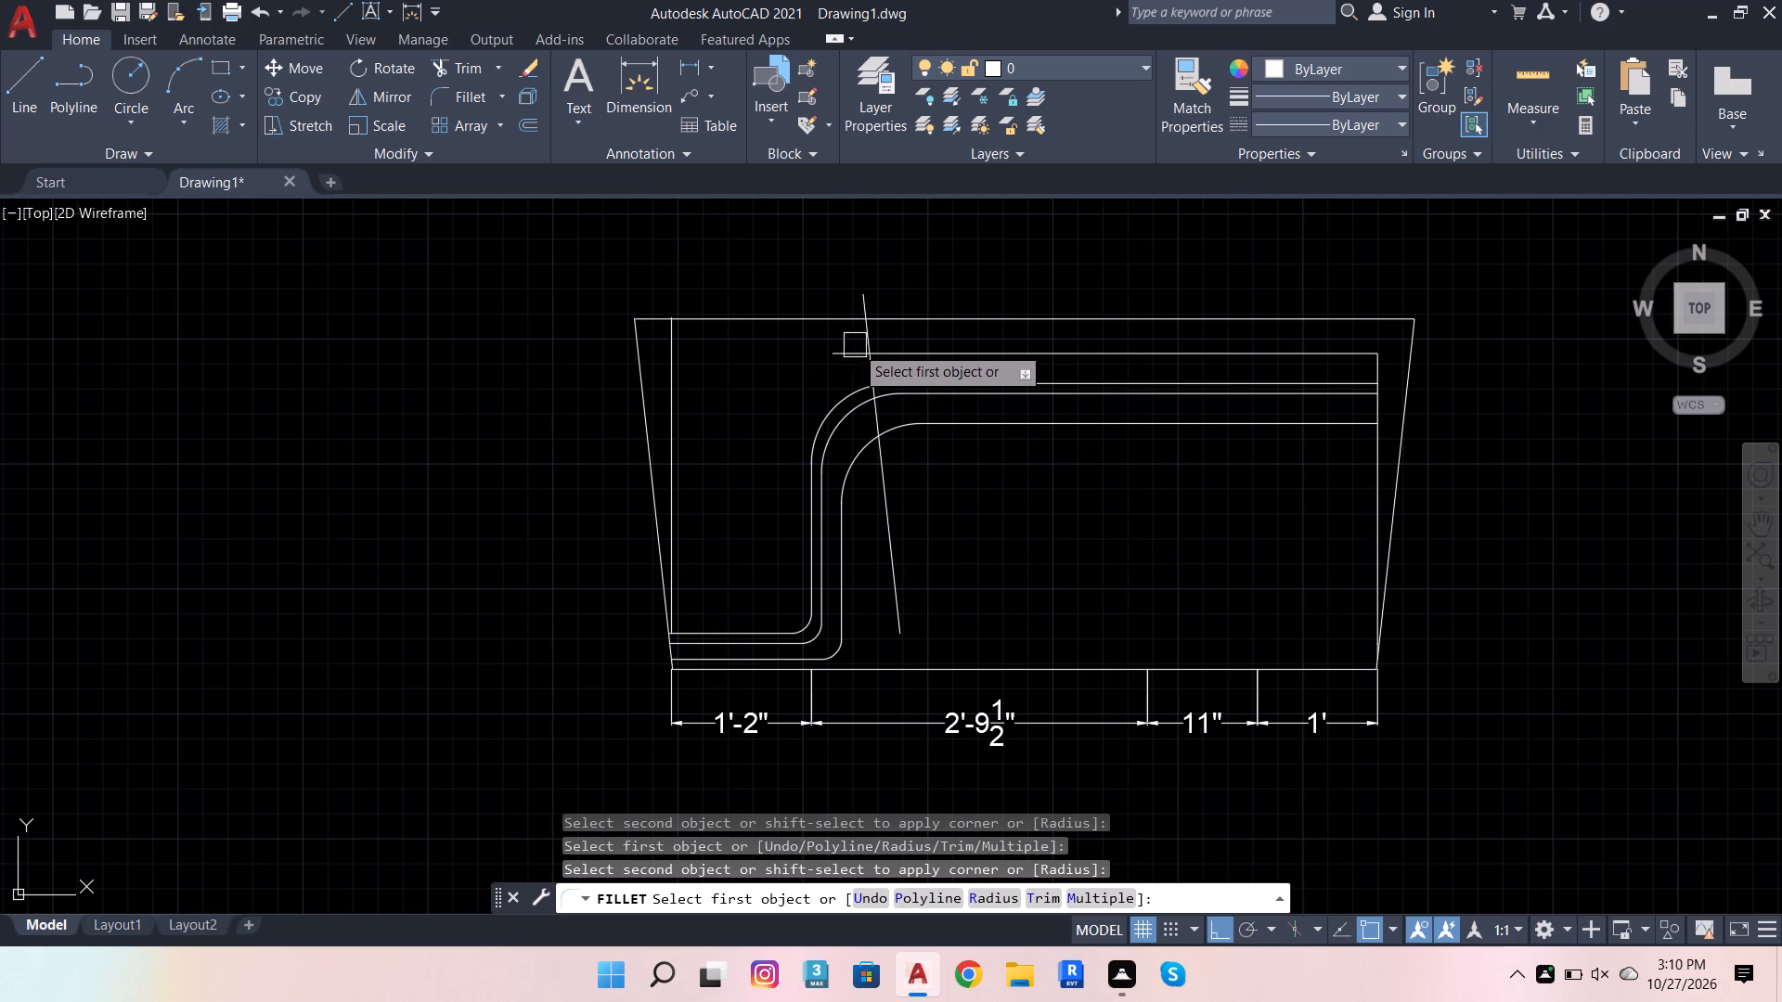
pyautogui.scroll(2, 867, 635)
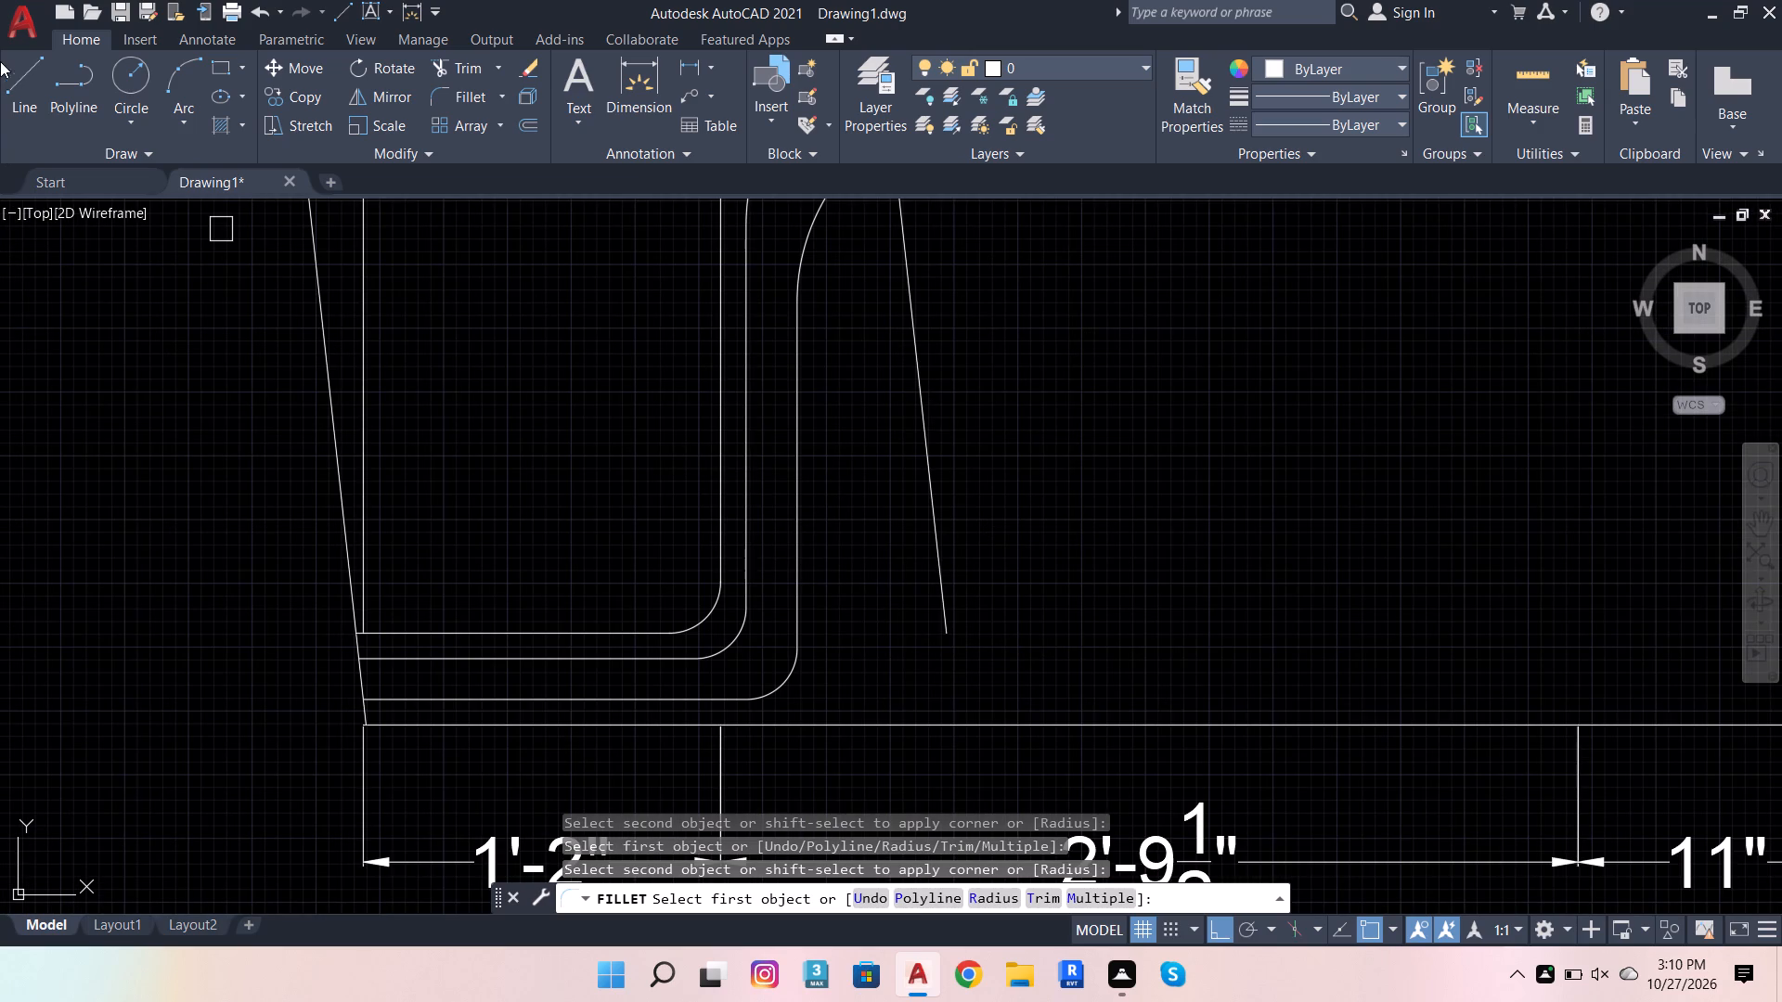
pyautogui.click(29, 66)
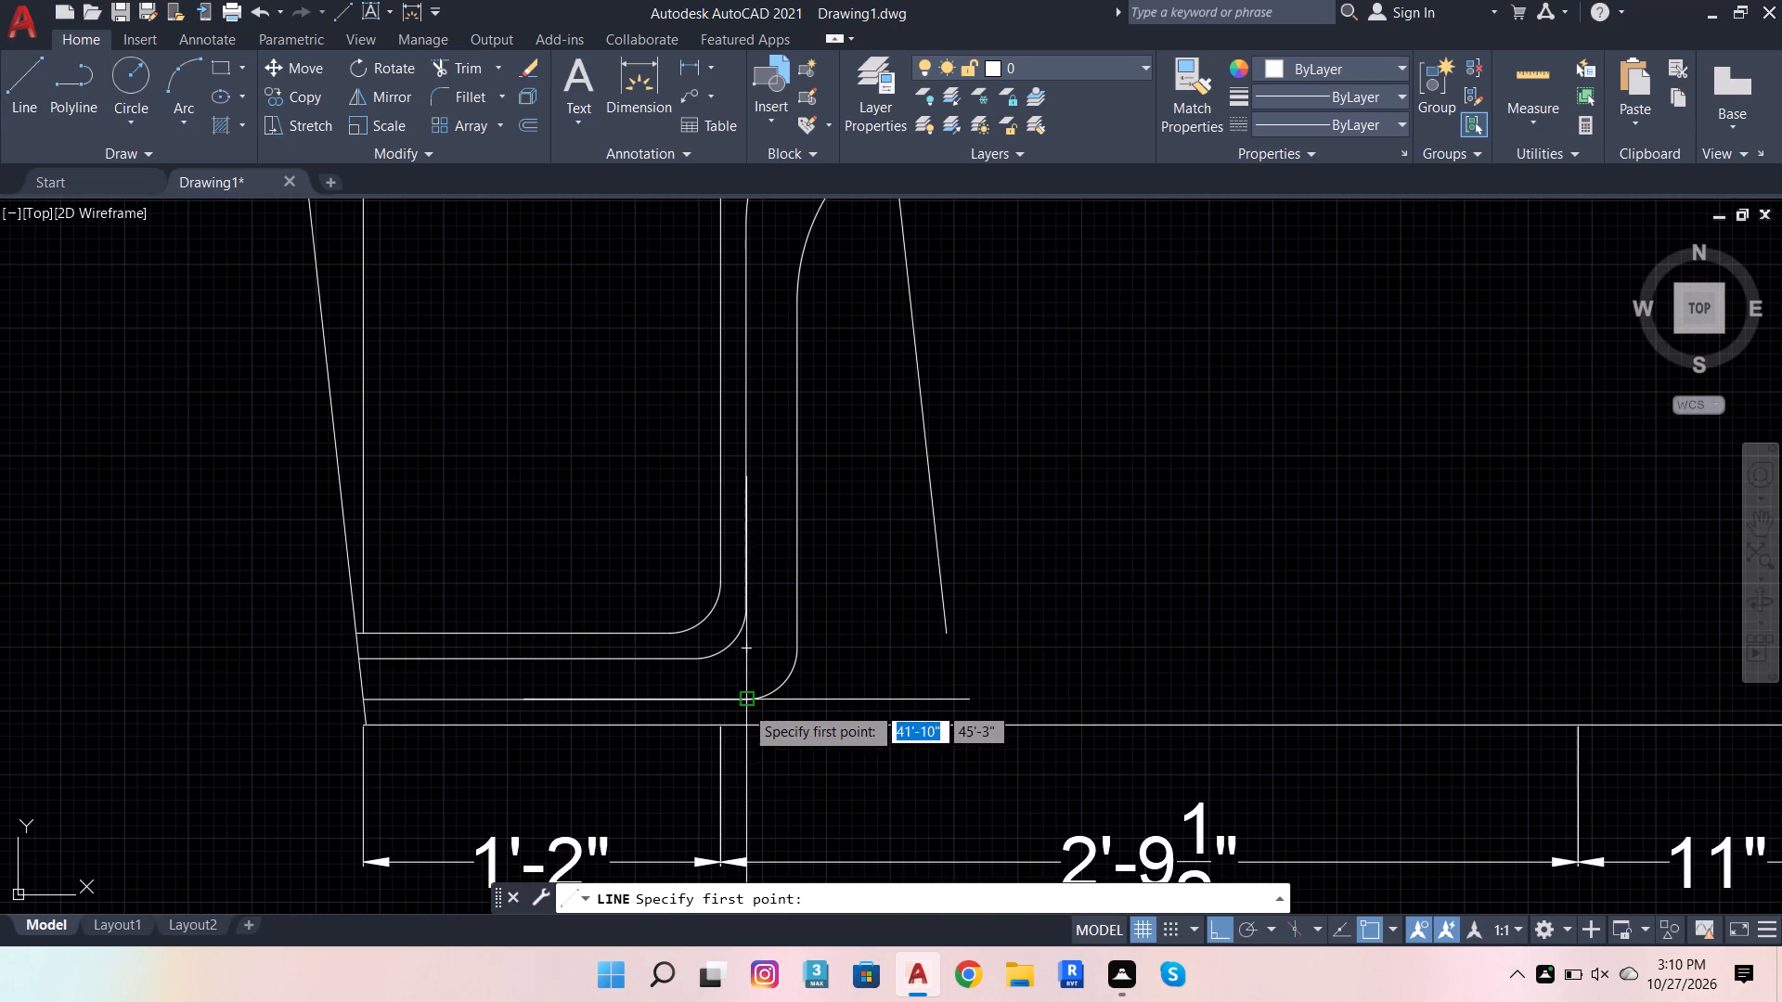
pyautogui.click(740, 703)
pyautogui.scroll(-3, 514, 613)
pyautogui.scroll(2, 1031, 621)
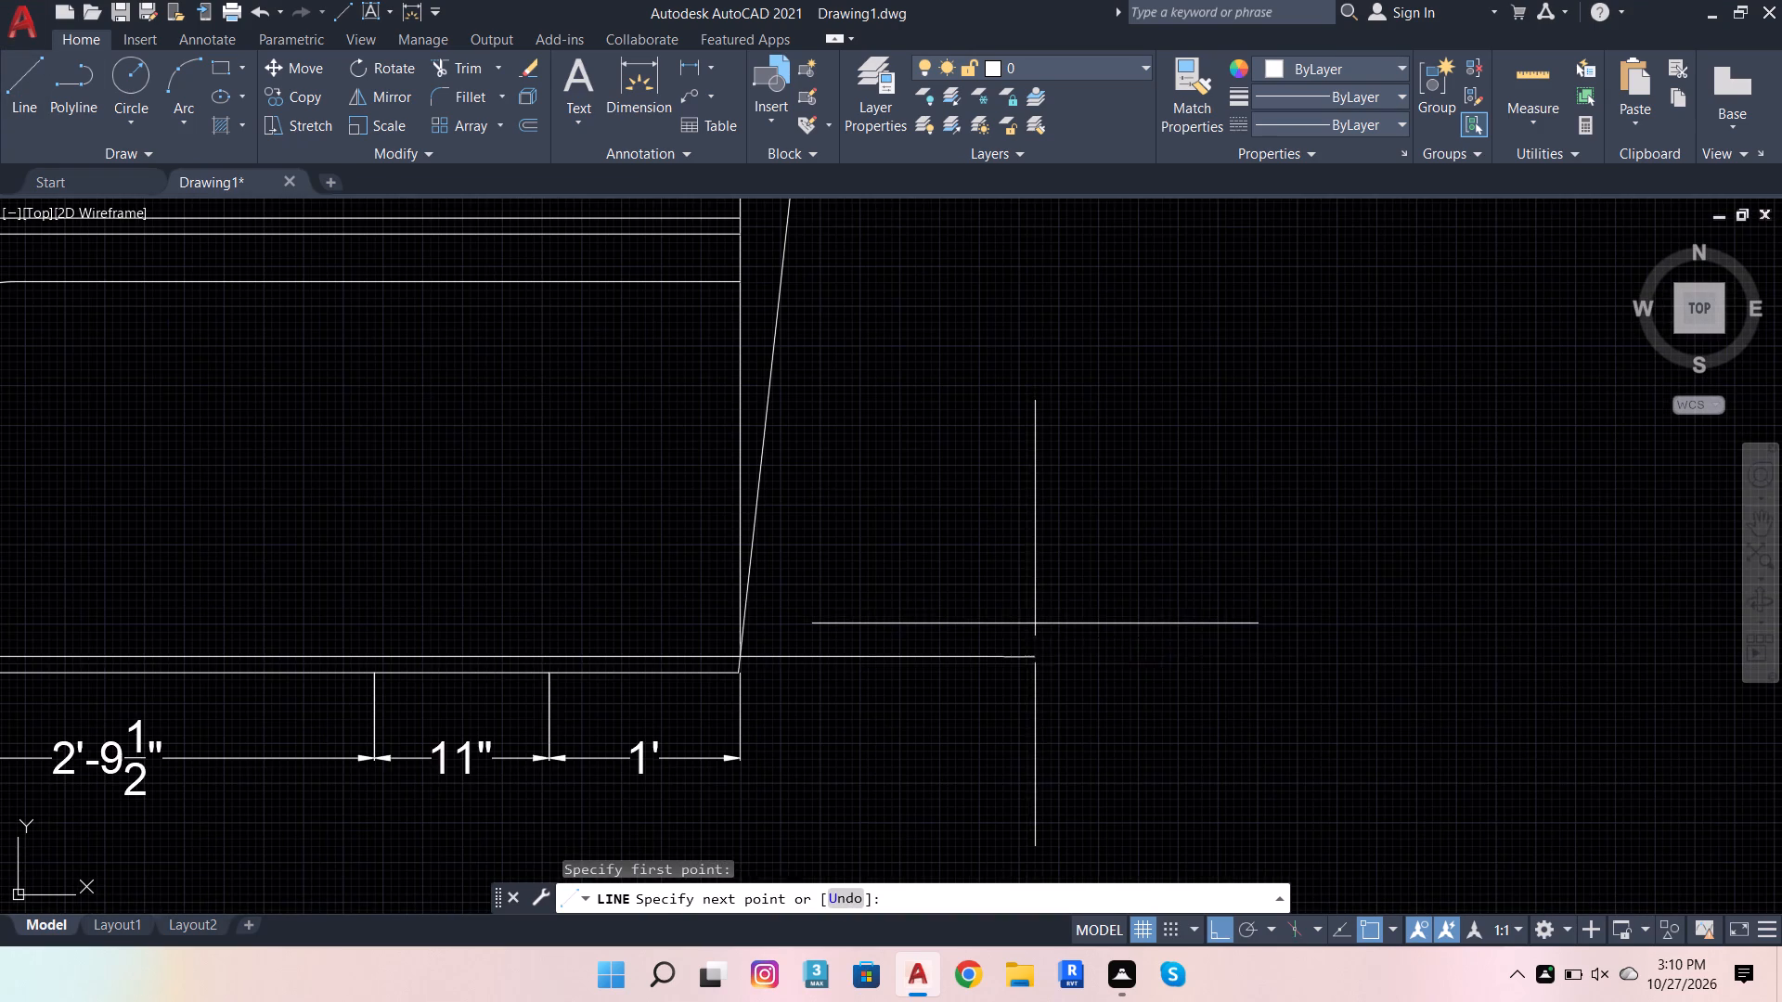
pyautogui.click(1035, 623)
pyautogui.scroll(-2, 1255, 627)
pyautogui.press('Escape')
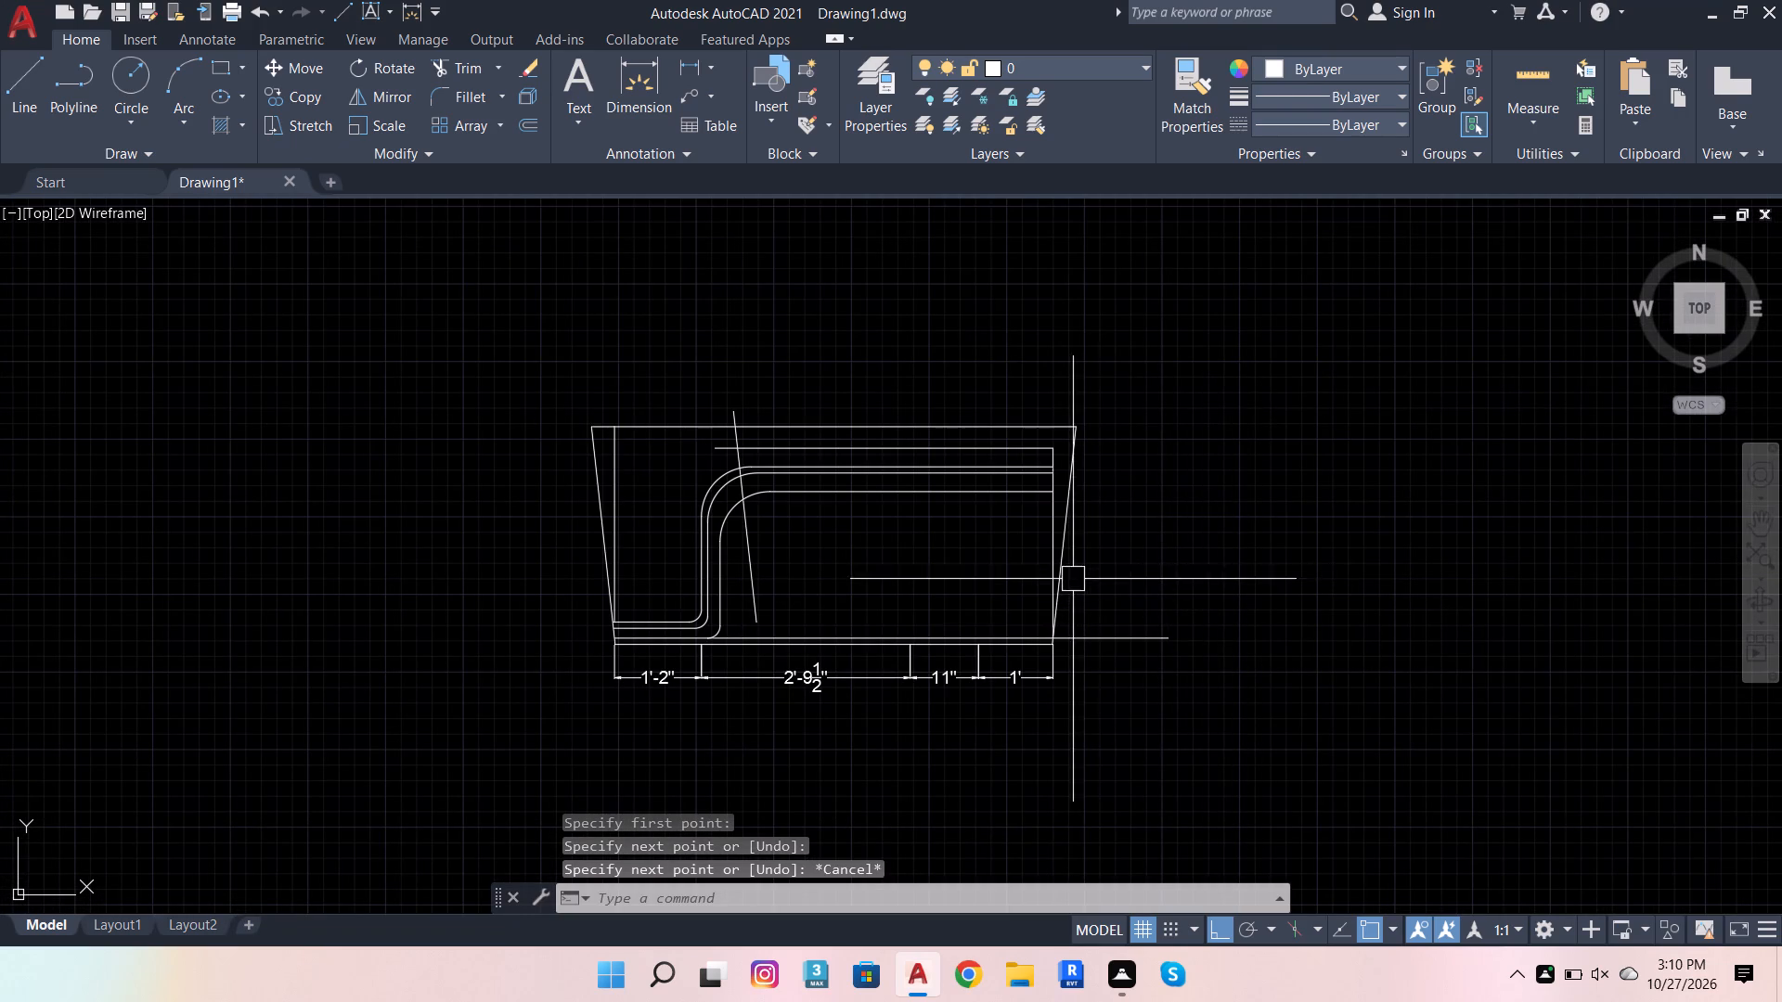
pyautogui.press('Escape')
pyautogui.press('Escape')
pyautogui.press('Escape')
pyautogui.press('Escape')
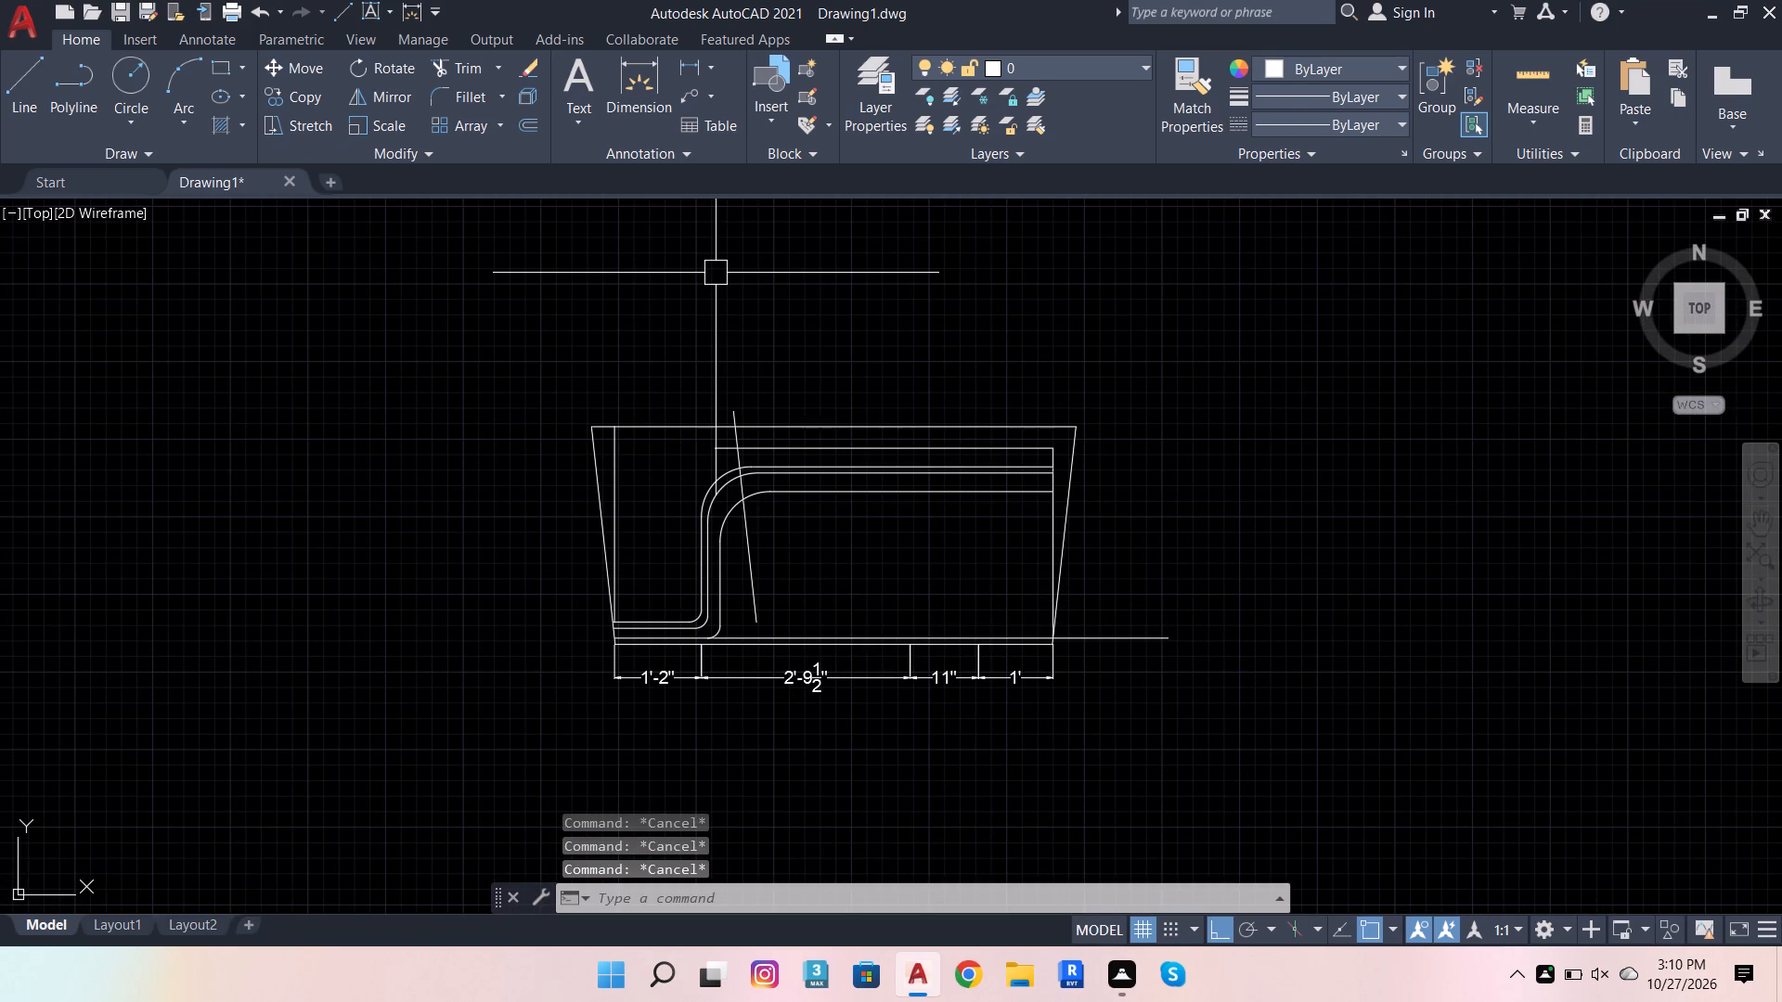
# Fillet the elevation's top horizontal line with the short slanted line near the divider bands using a 2" radius, keeping the left side.
pyautogui.scroll(2, 724, 482)
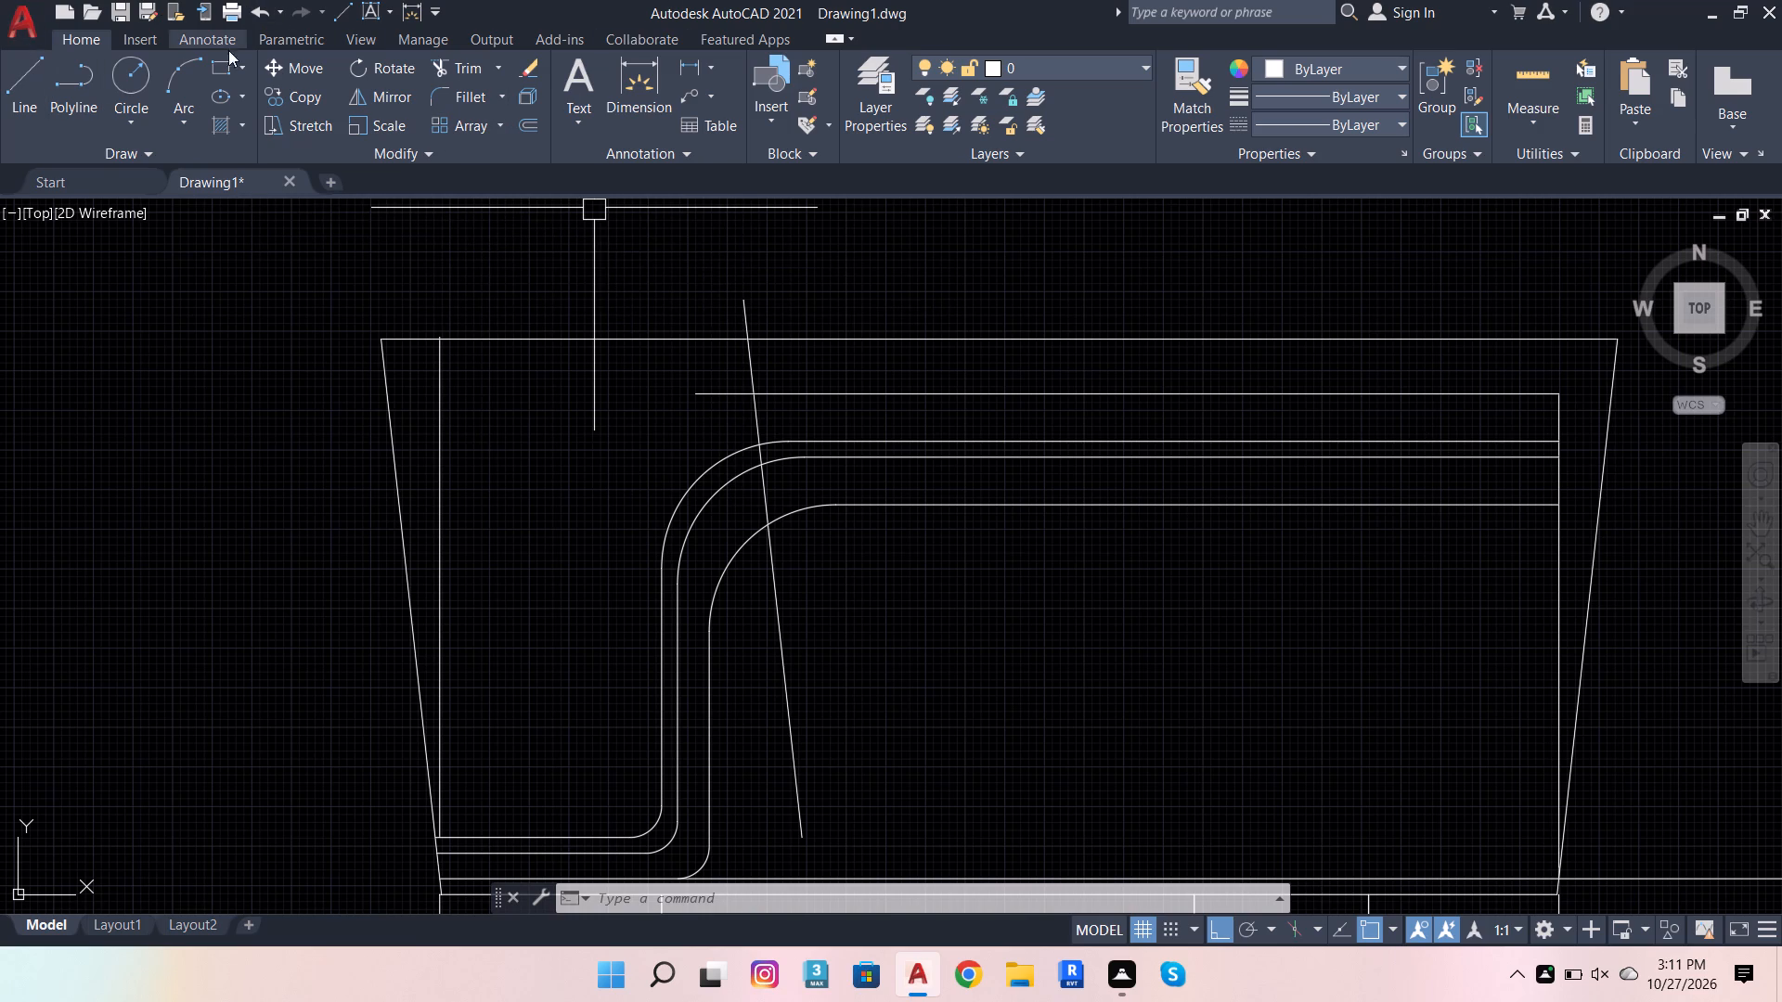
pyautogui.click(450, 95)
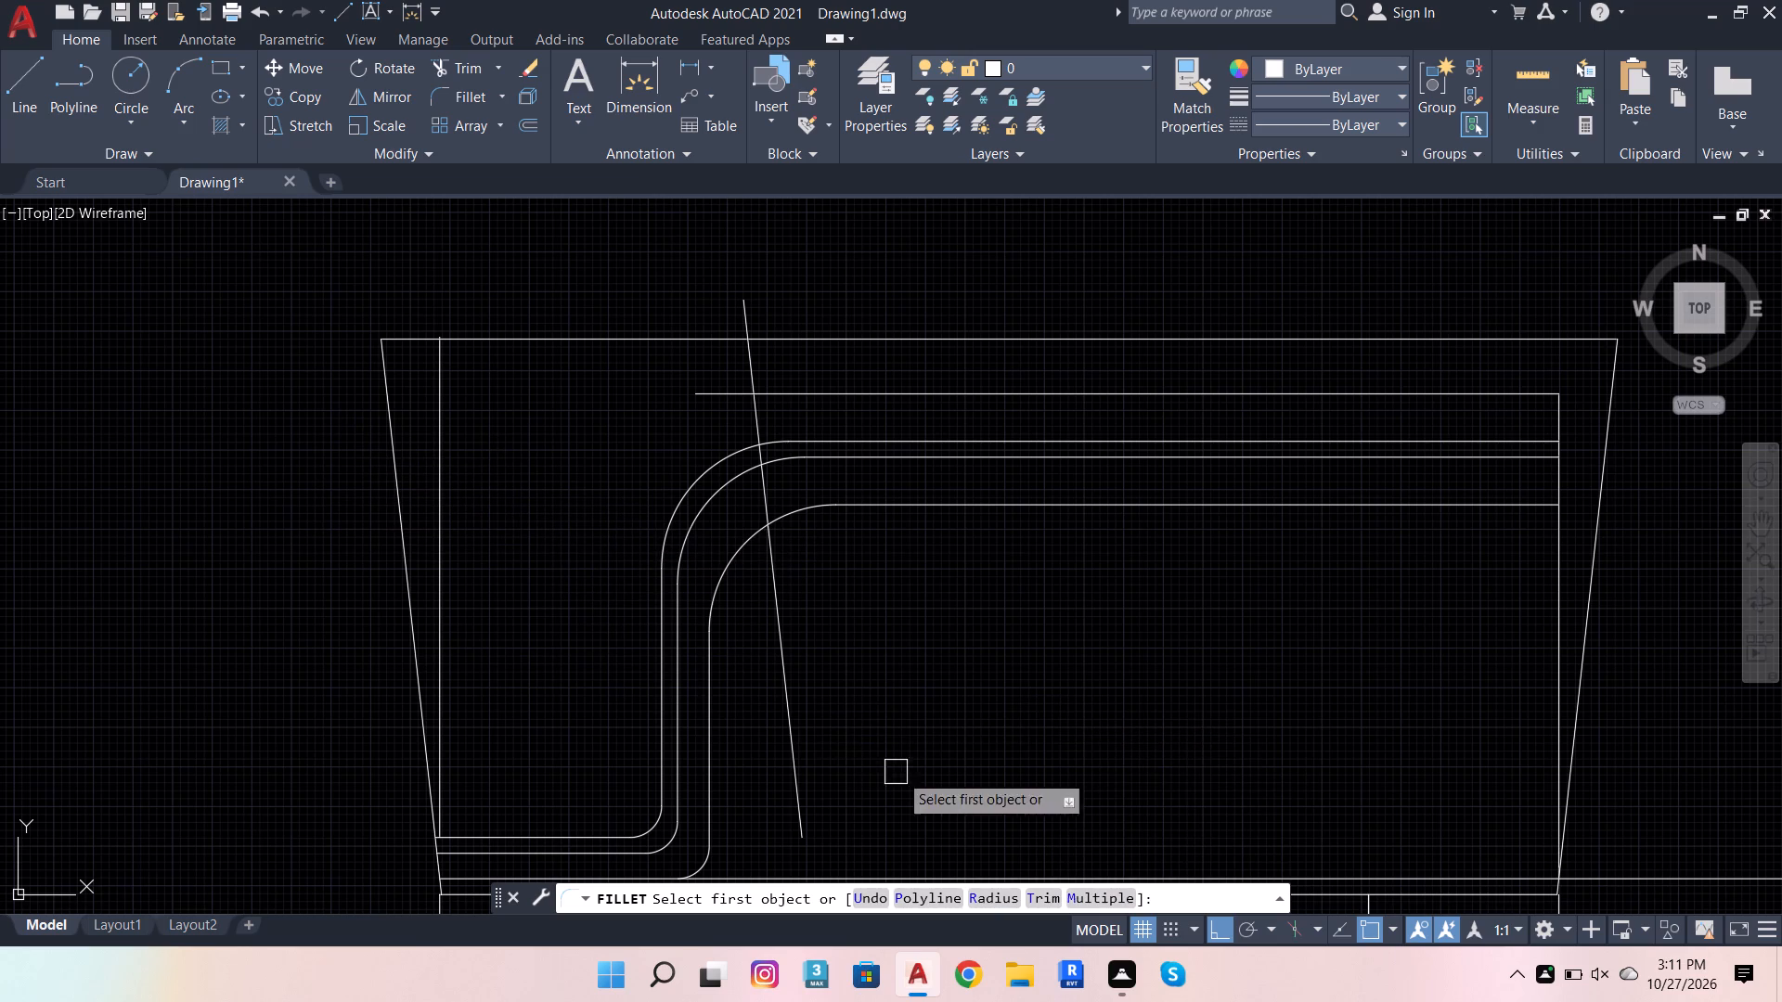
pyautogui.click(994, 891)
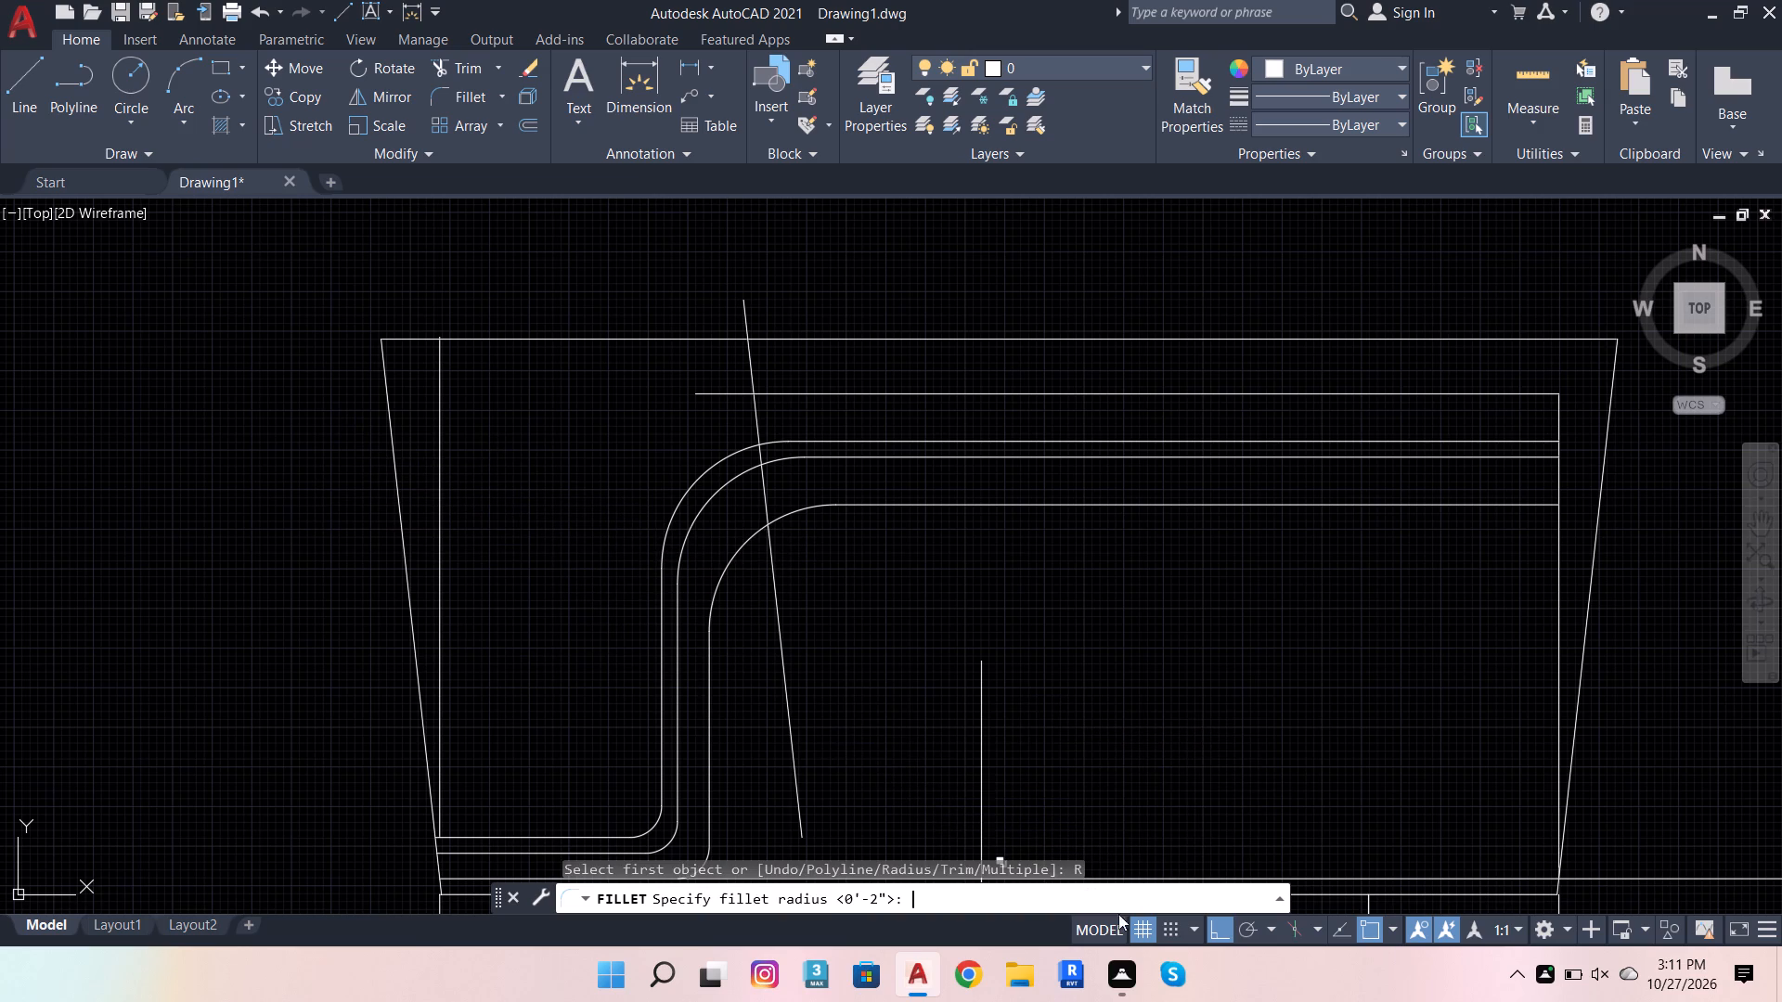
pyautogui.click(910, 898)
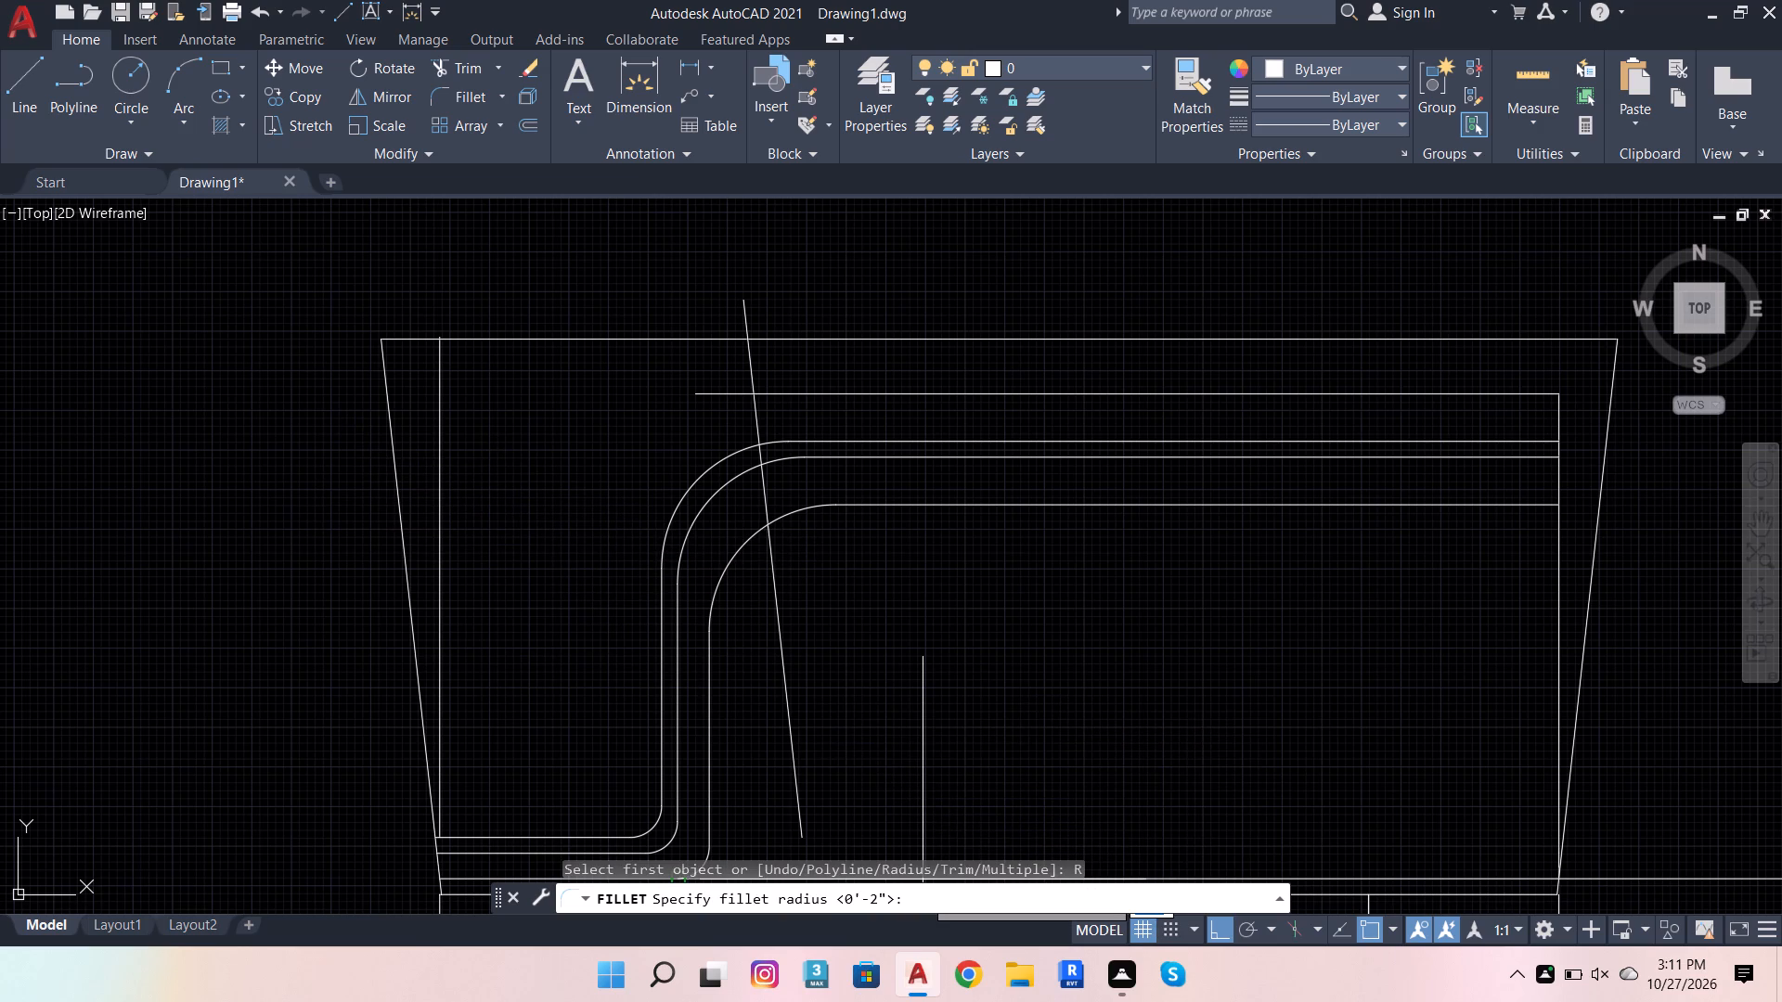
pyautogui.press('2')
pyautogui.press('Return')
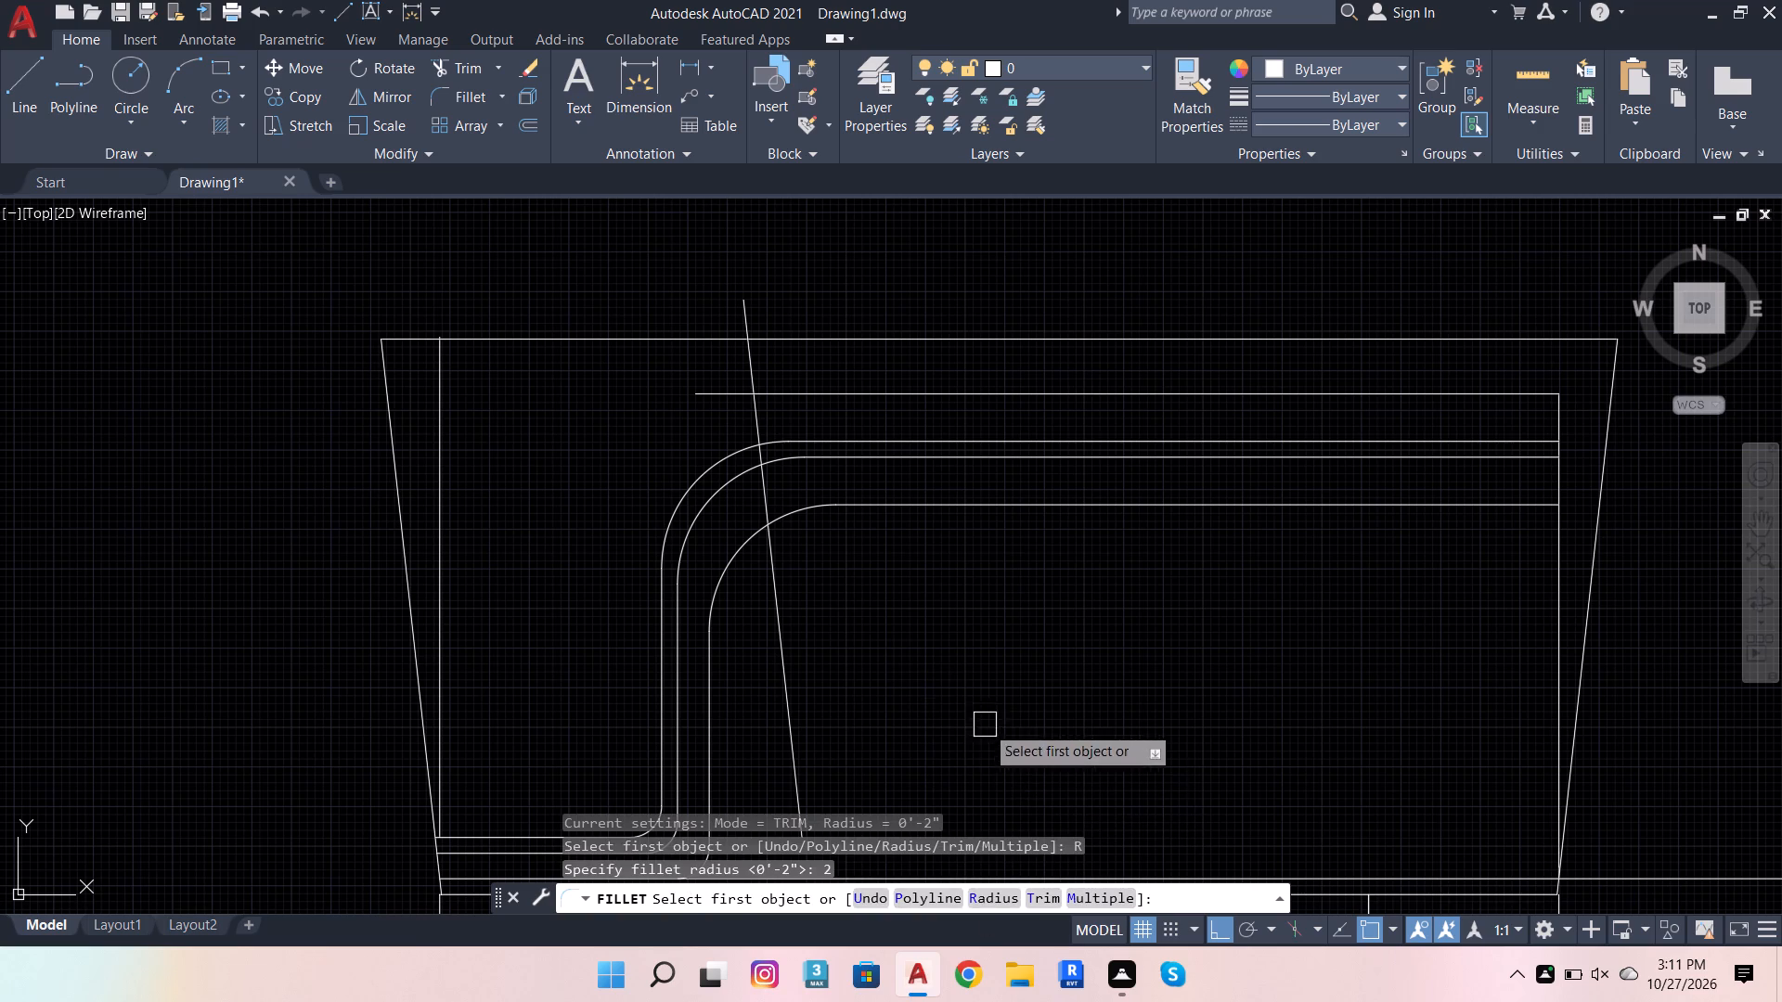
pyautogui.click(716, 384)
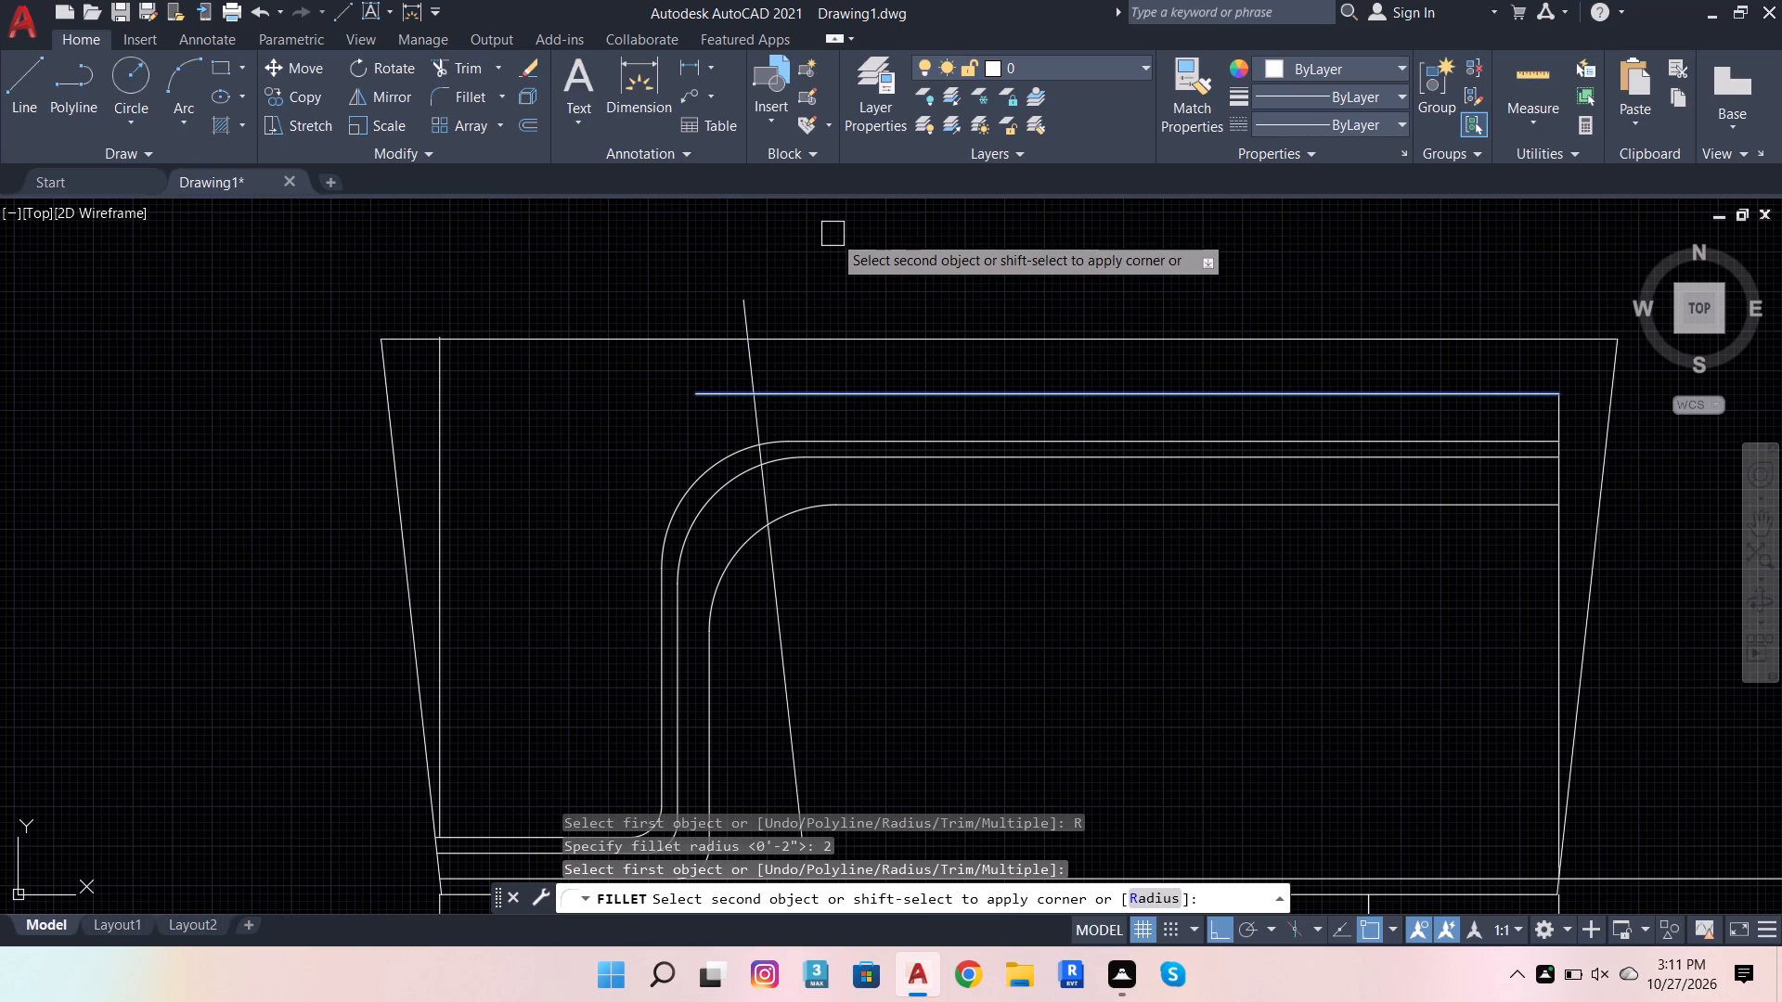
pyautogui.press('Escape')
pyautogui.press('space')
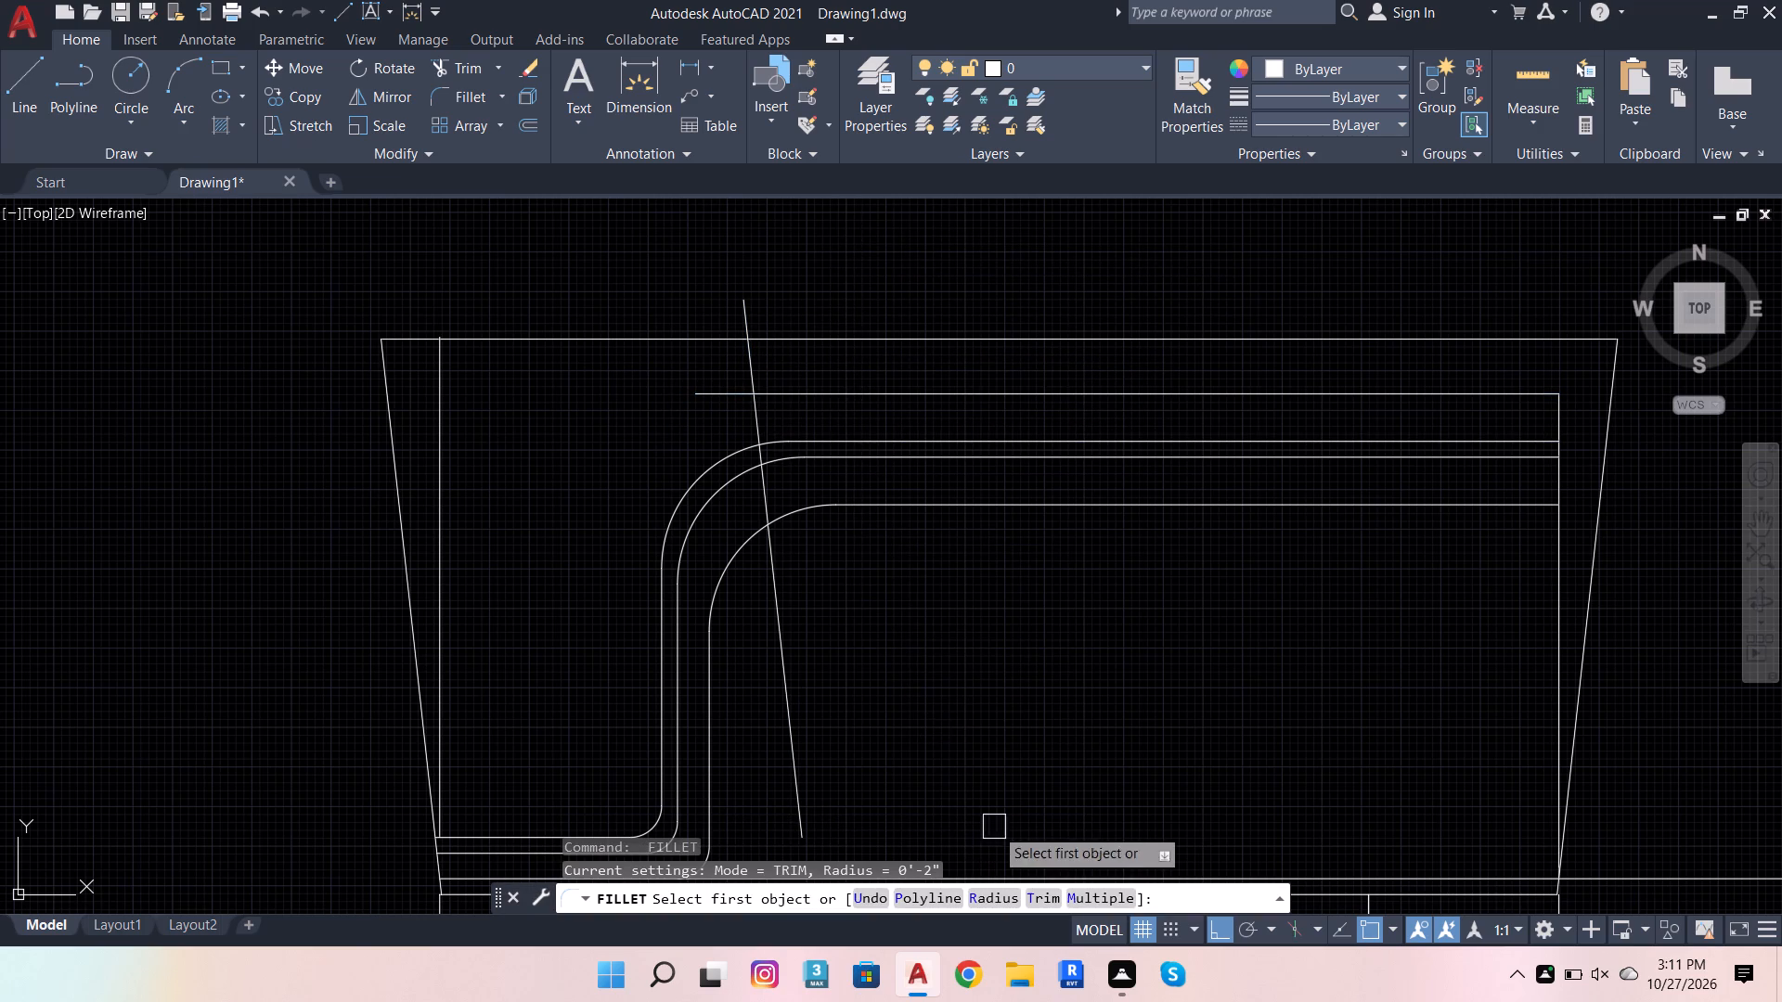
pyautogui.click(676, 329)
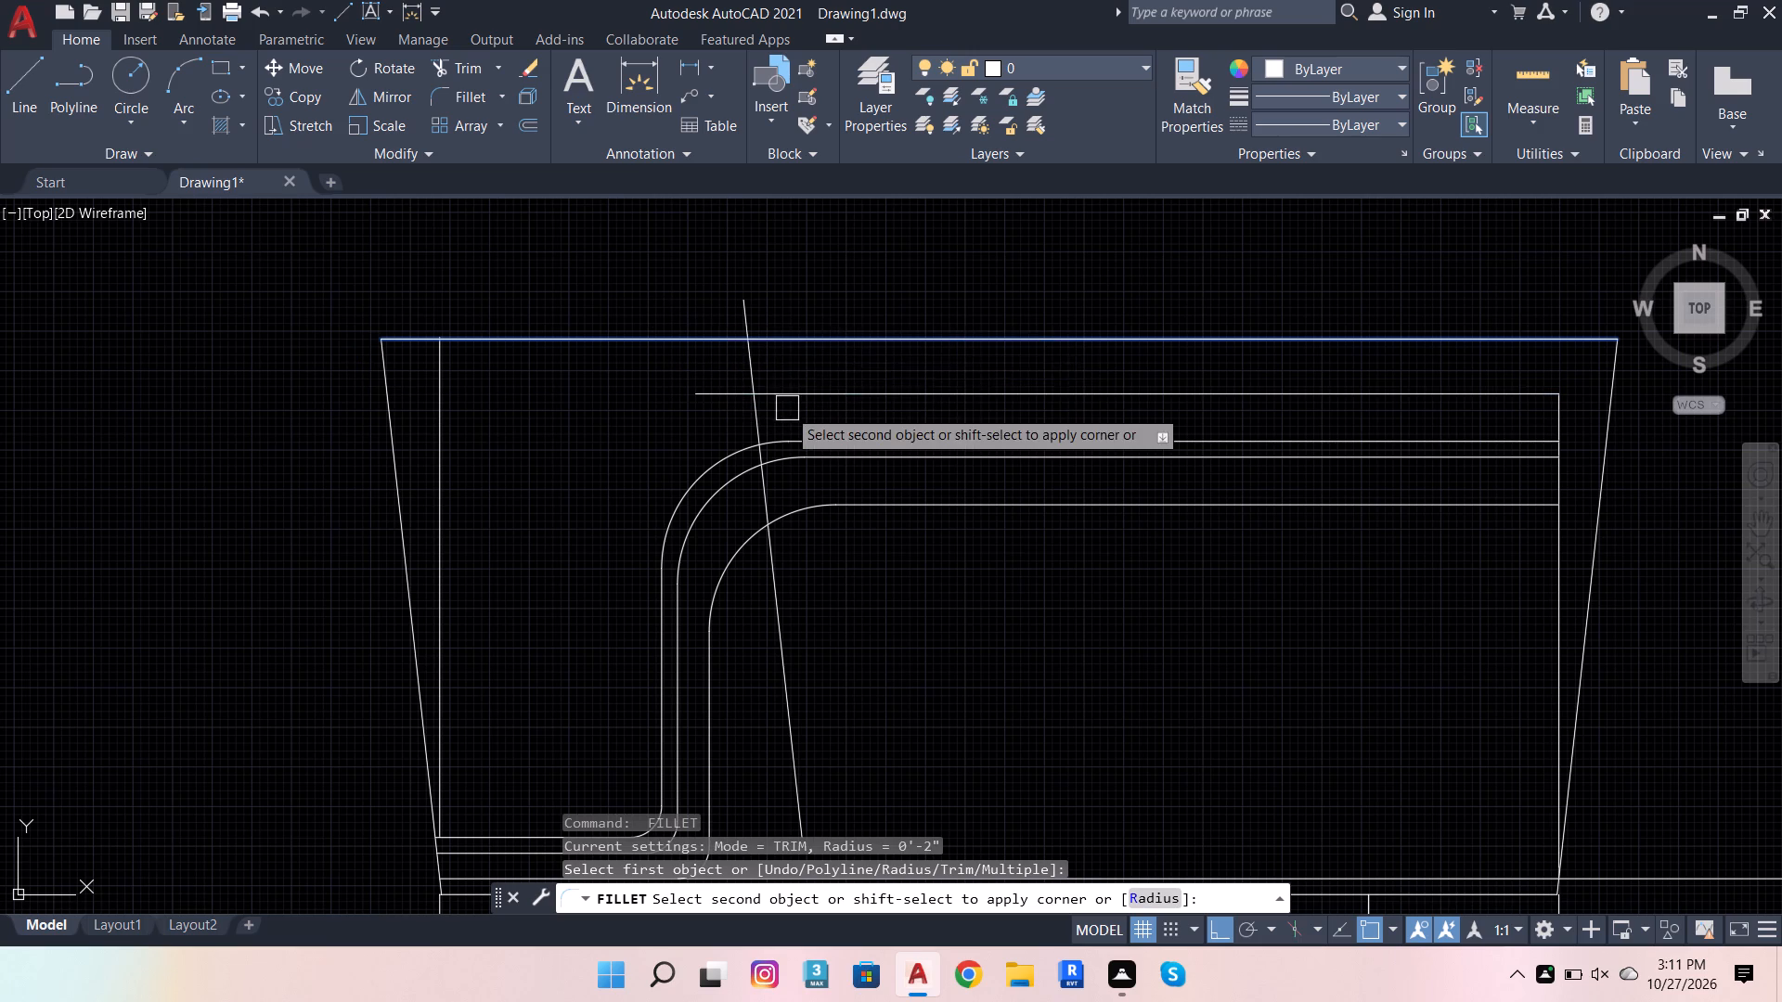
pyautogui.click(749, 354)
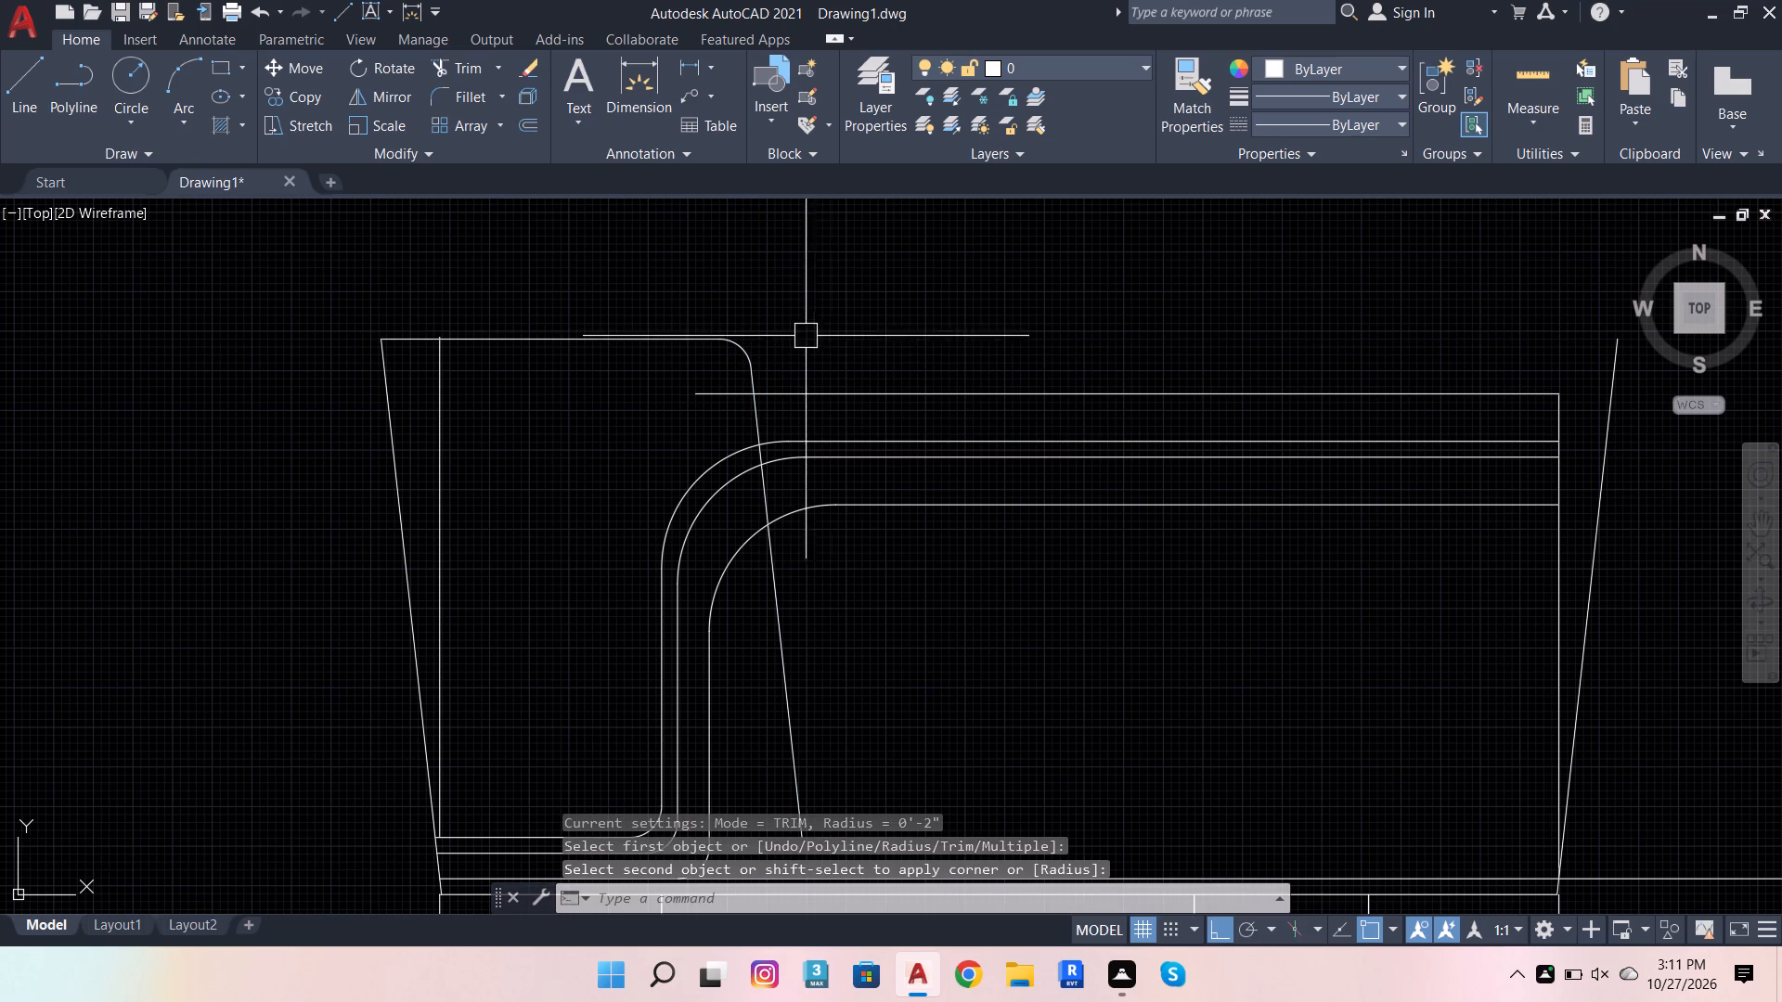
pyautogui.press('Escape')
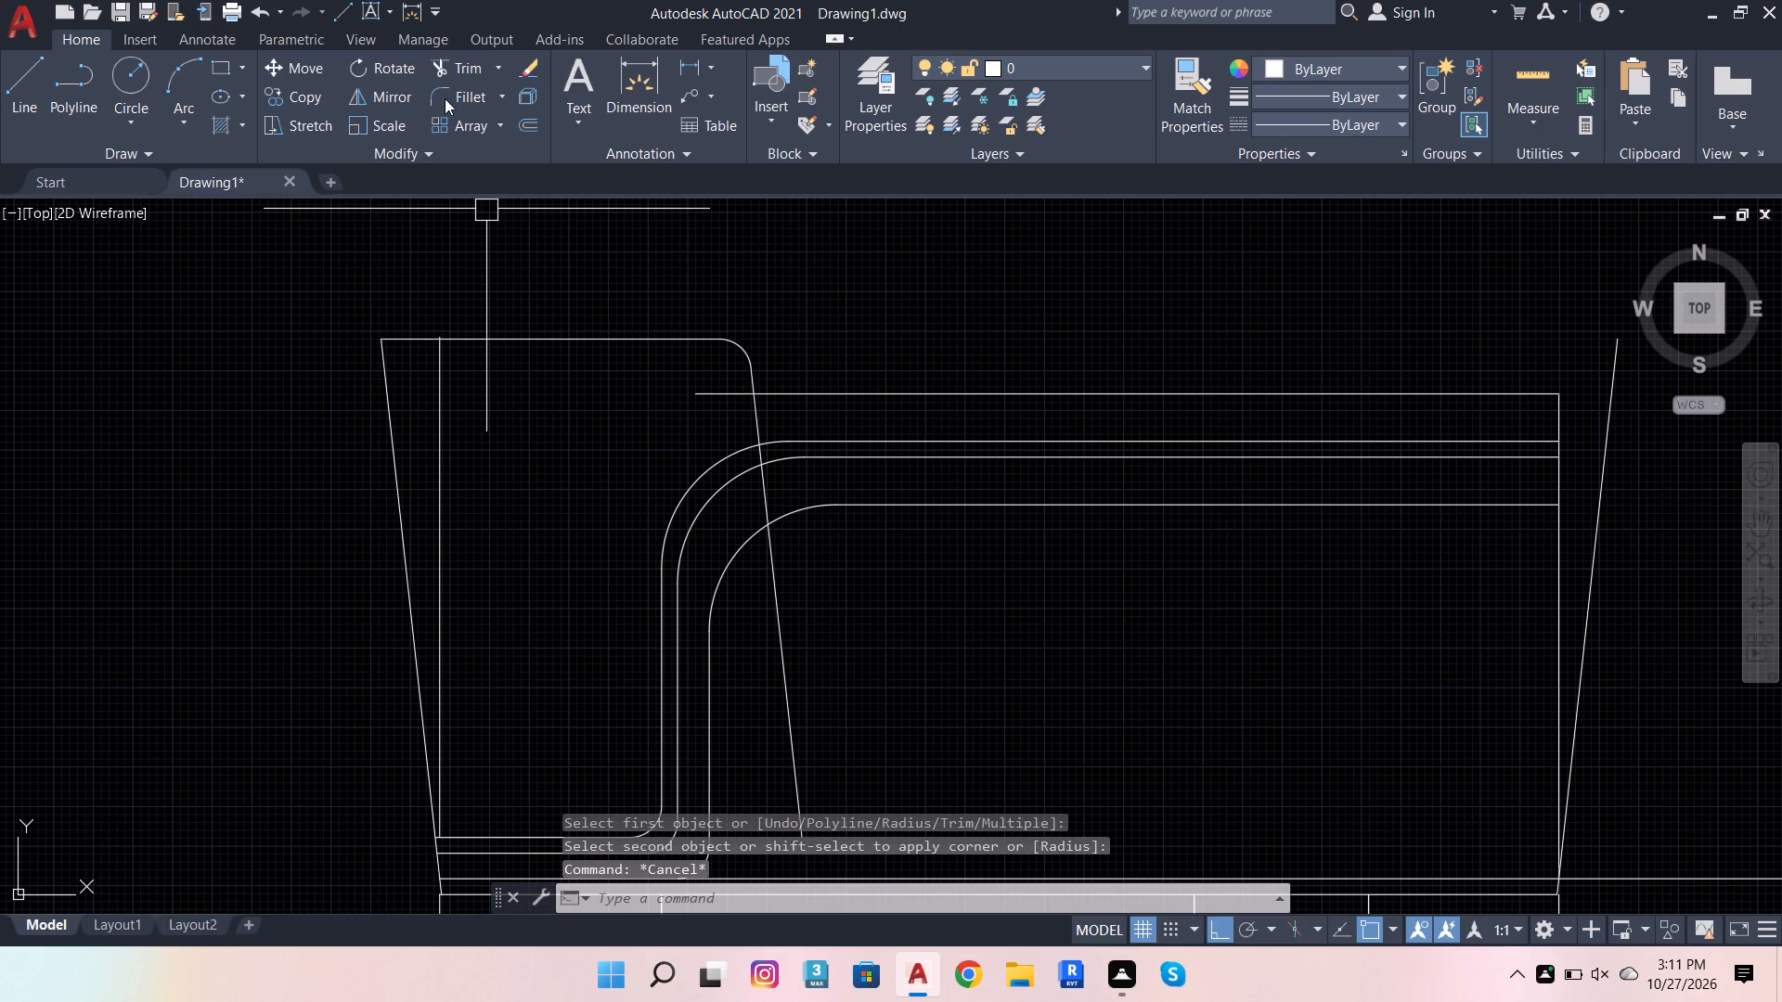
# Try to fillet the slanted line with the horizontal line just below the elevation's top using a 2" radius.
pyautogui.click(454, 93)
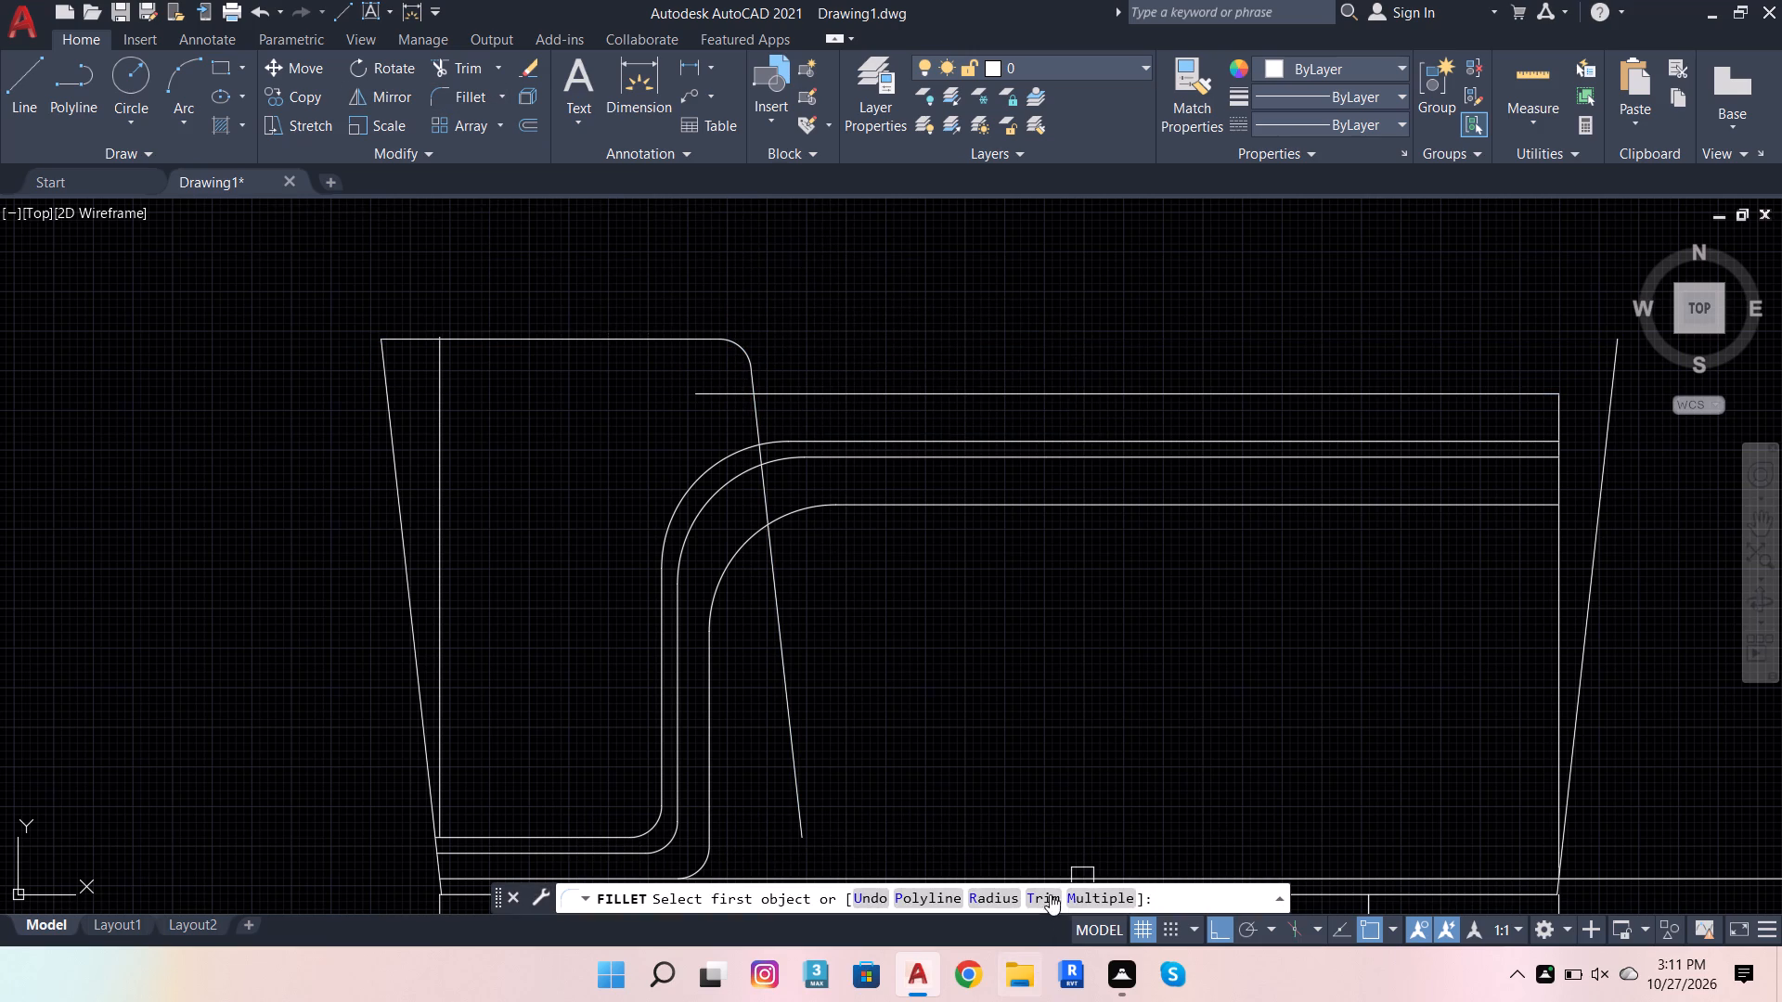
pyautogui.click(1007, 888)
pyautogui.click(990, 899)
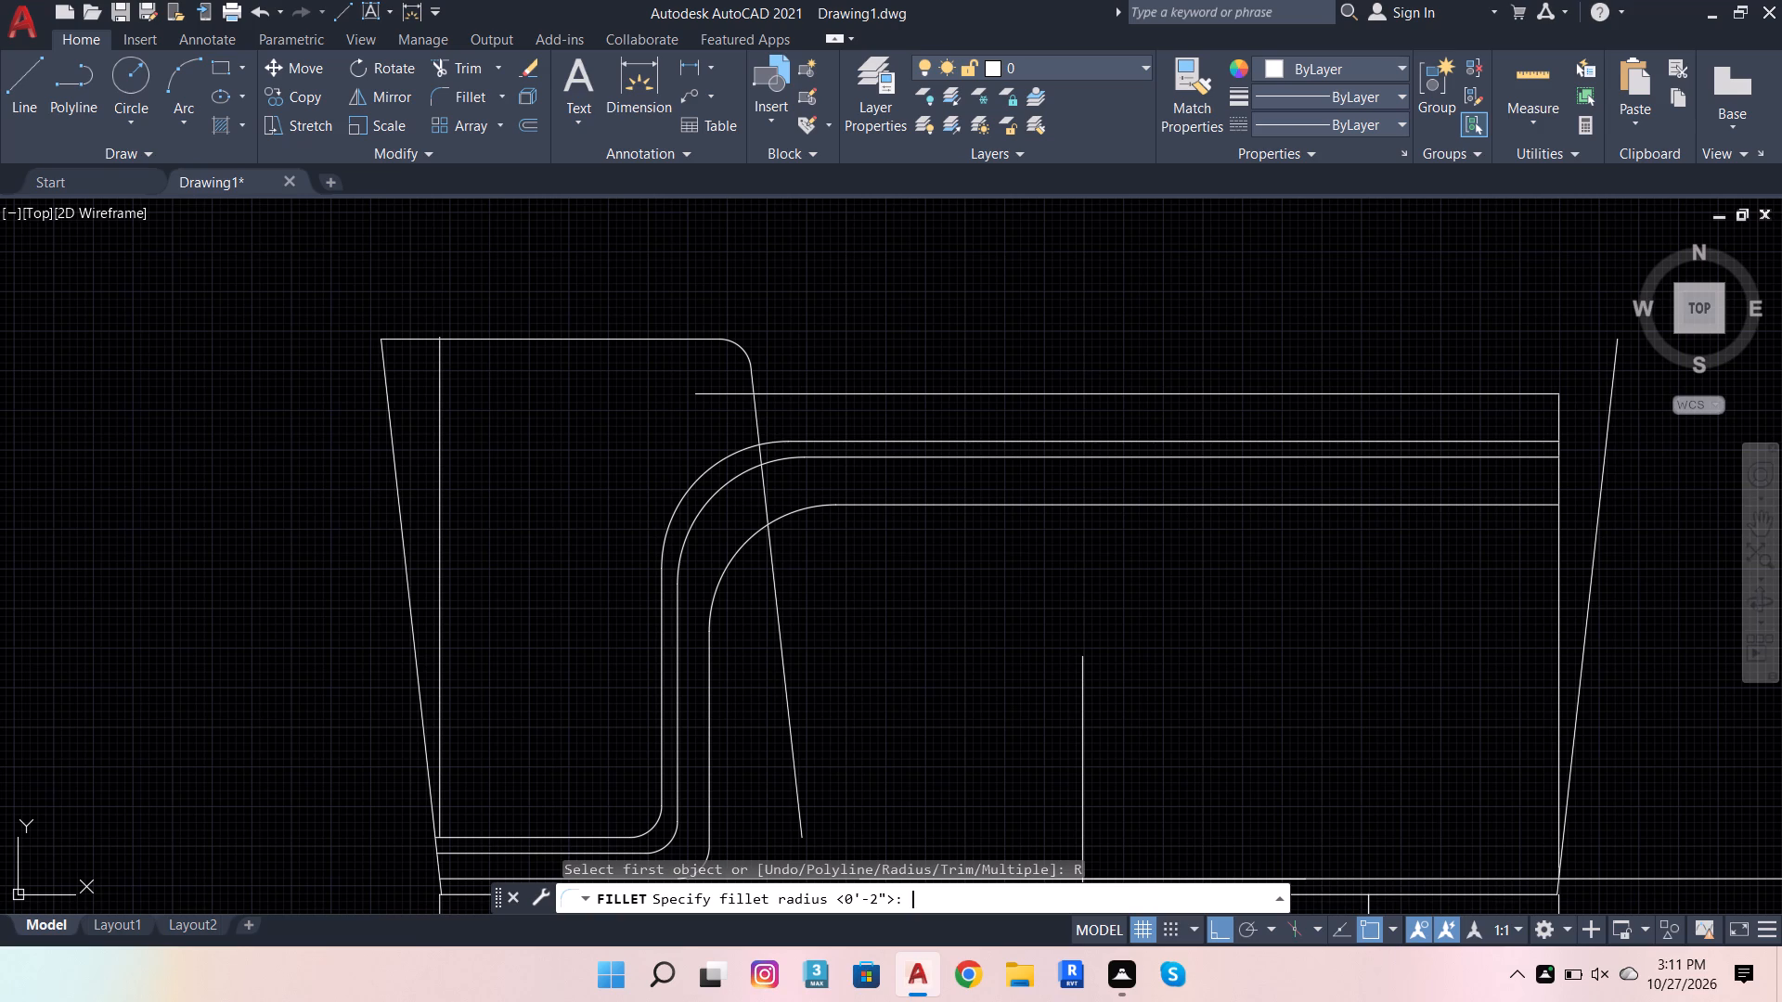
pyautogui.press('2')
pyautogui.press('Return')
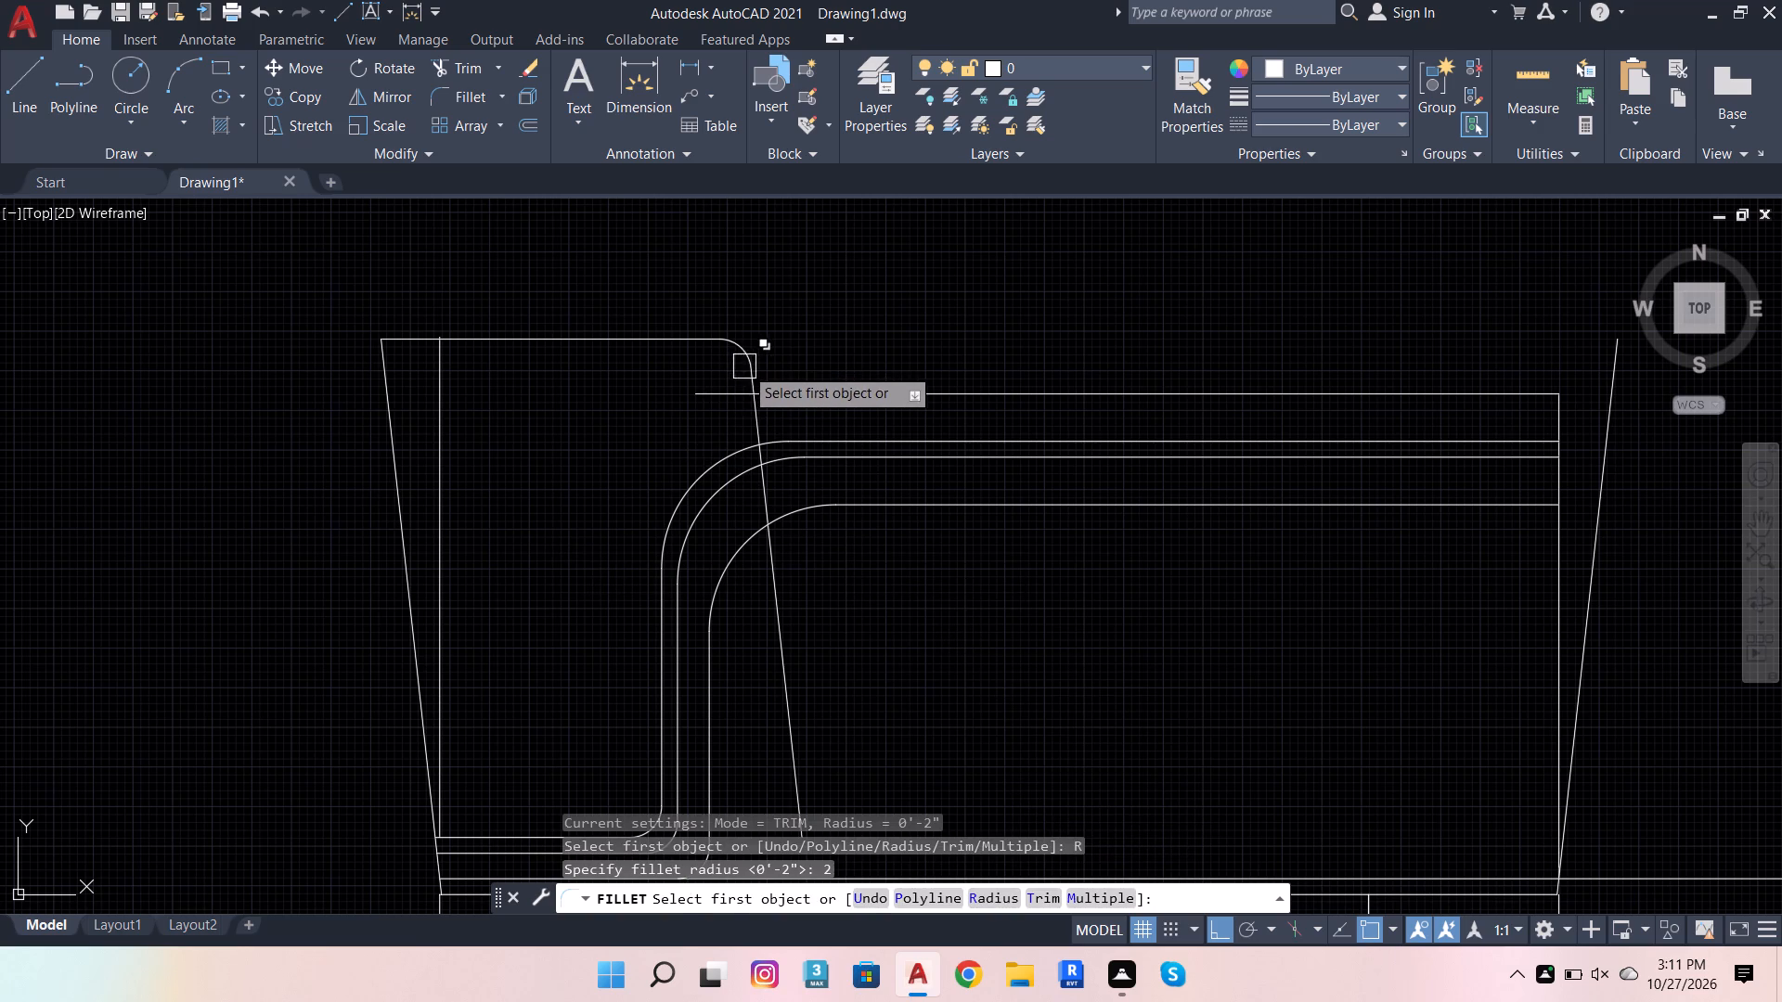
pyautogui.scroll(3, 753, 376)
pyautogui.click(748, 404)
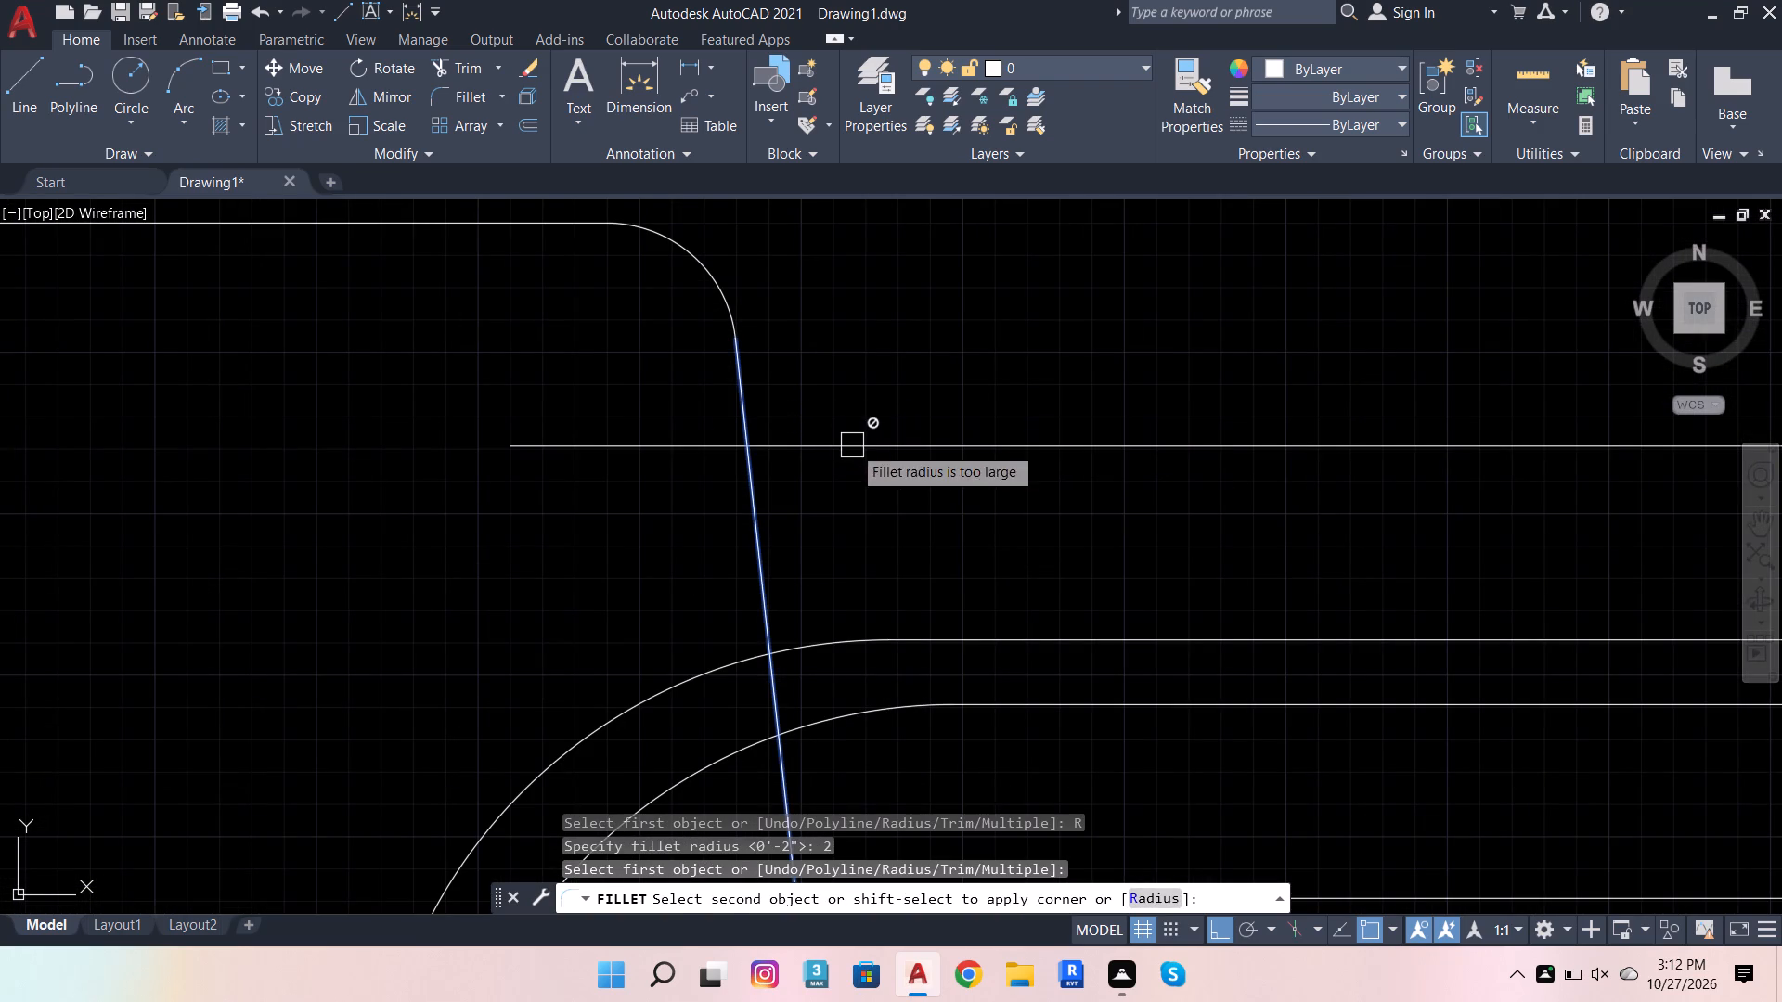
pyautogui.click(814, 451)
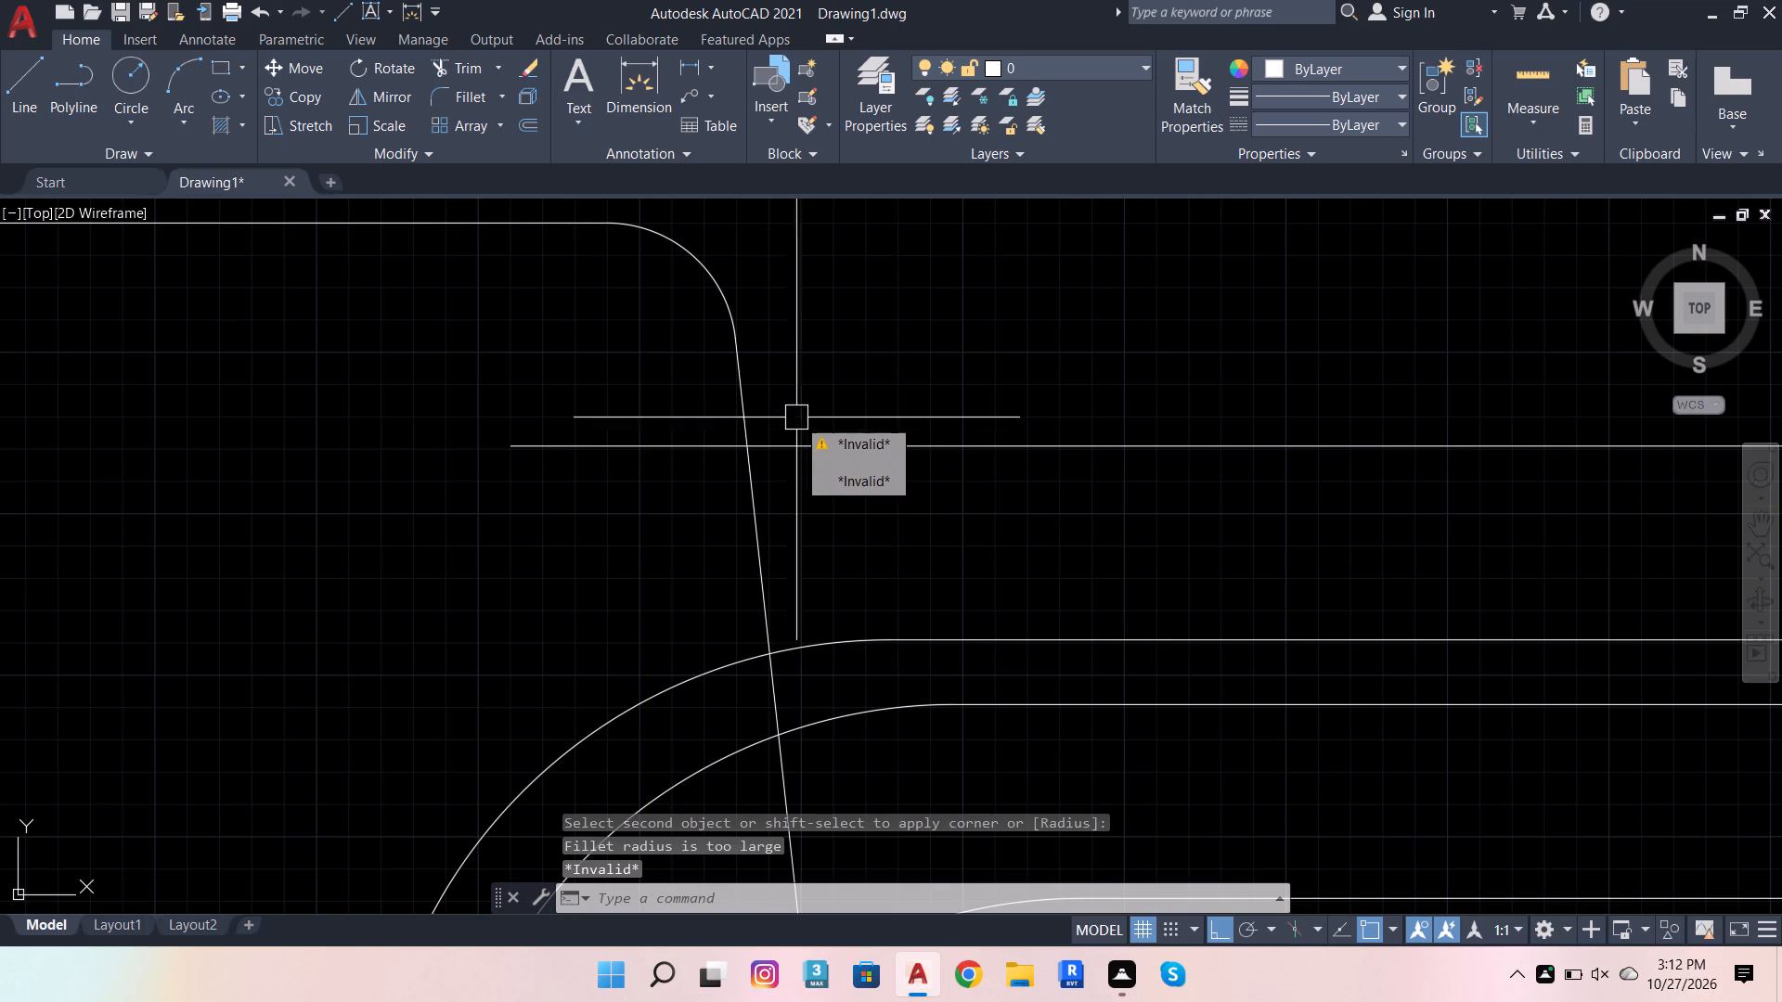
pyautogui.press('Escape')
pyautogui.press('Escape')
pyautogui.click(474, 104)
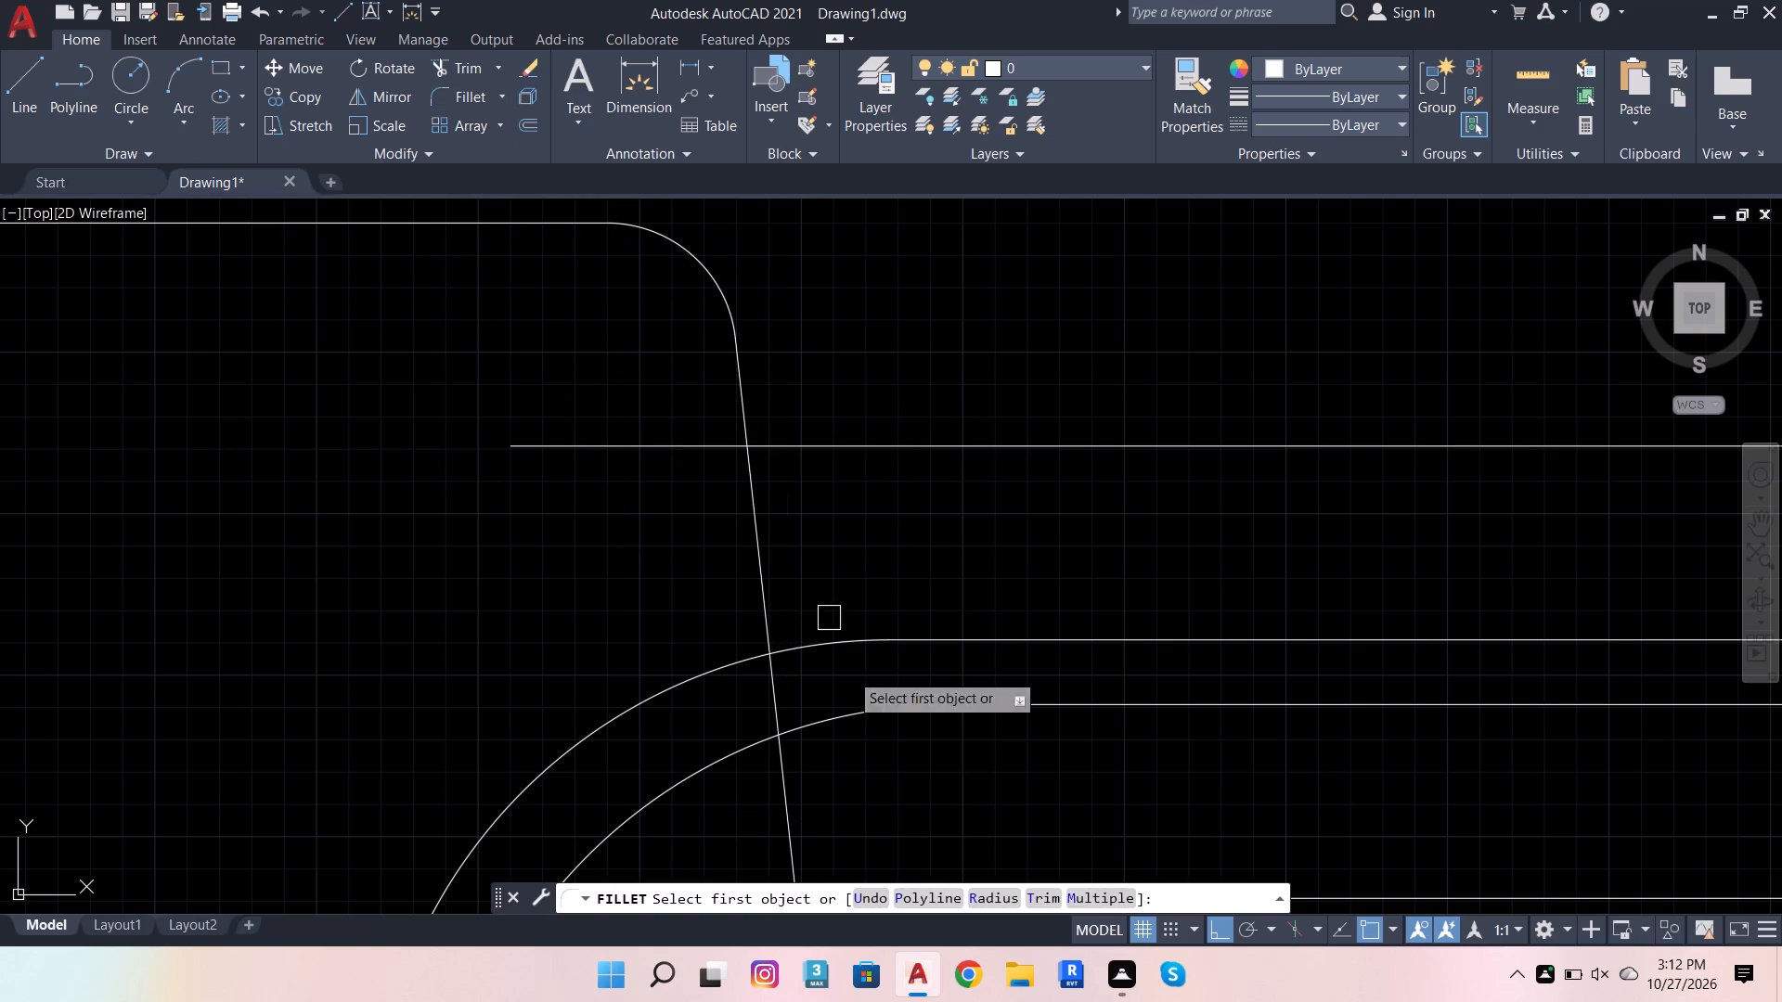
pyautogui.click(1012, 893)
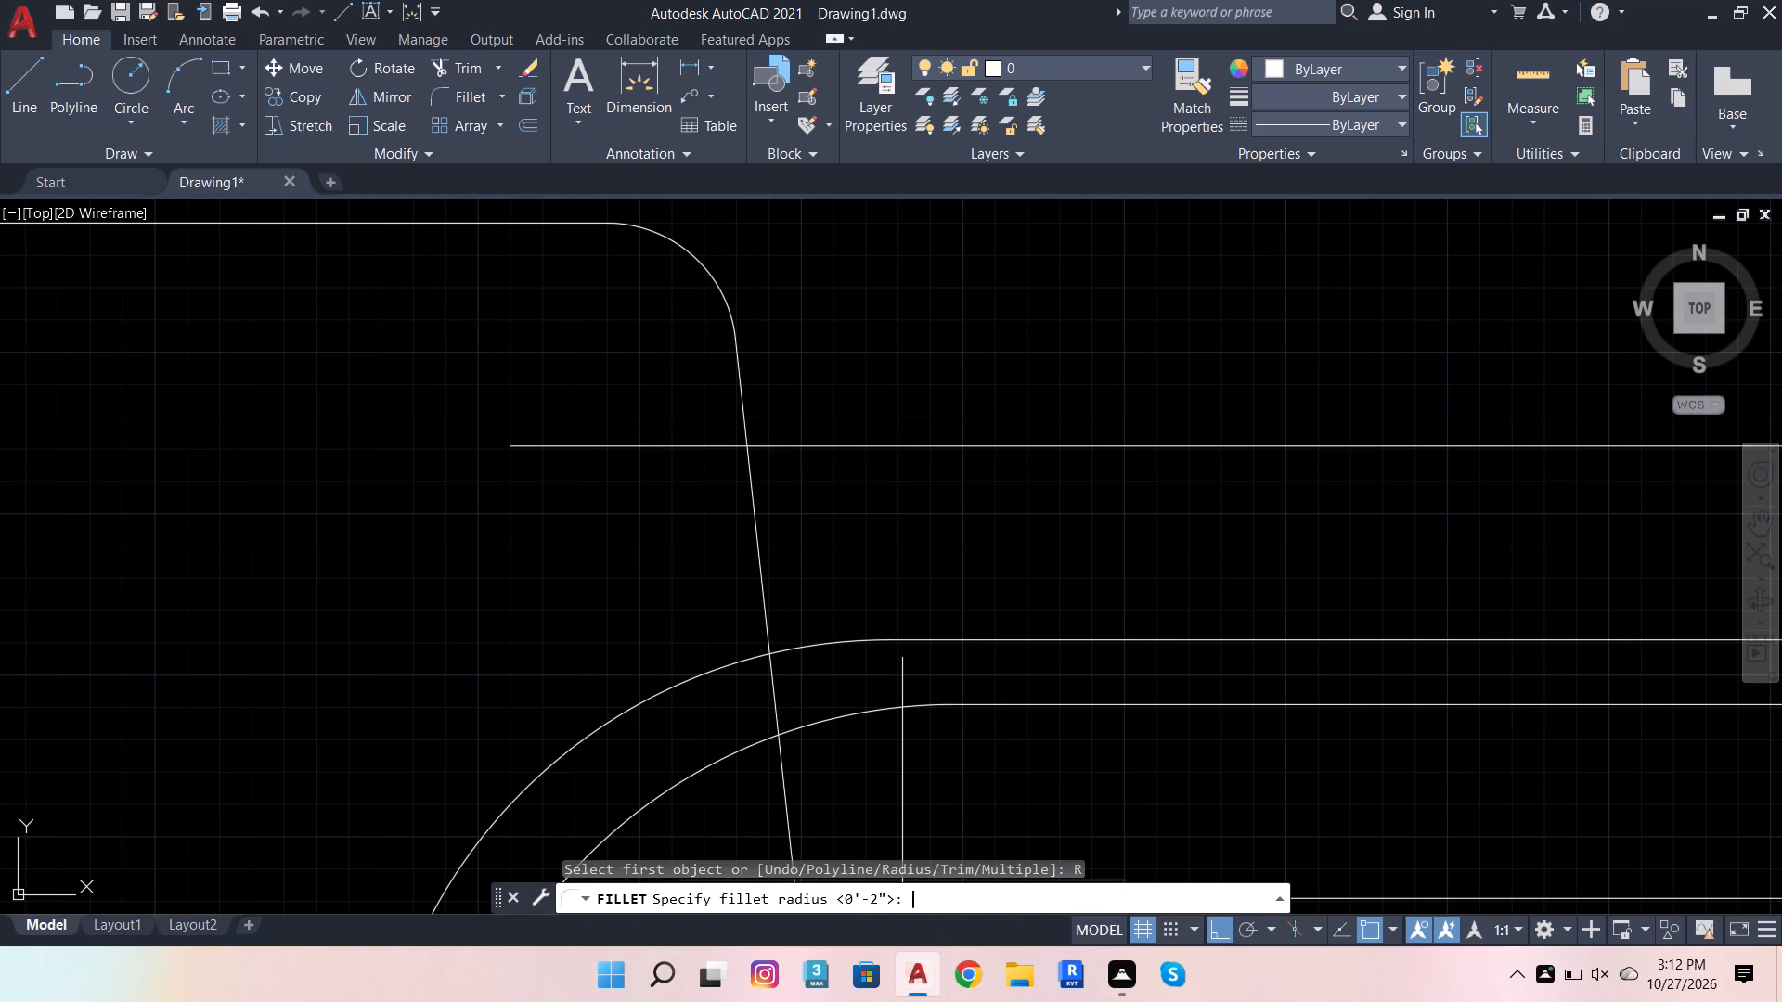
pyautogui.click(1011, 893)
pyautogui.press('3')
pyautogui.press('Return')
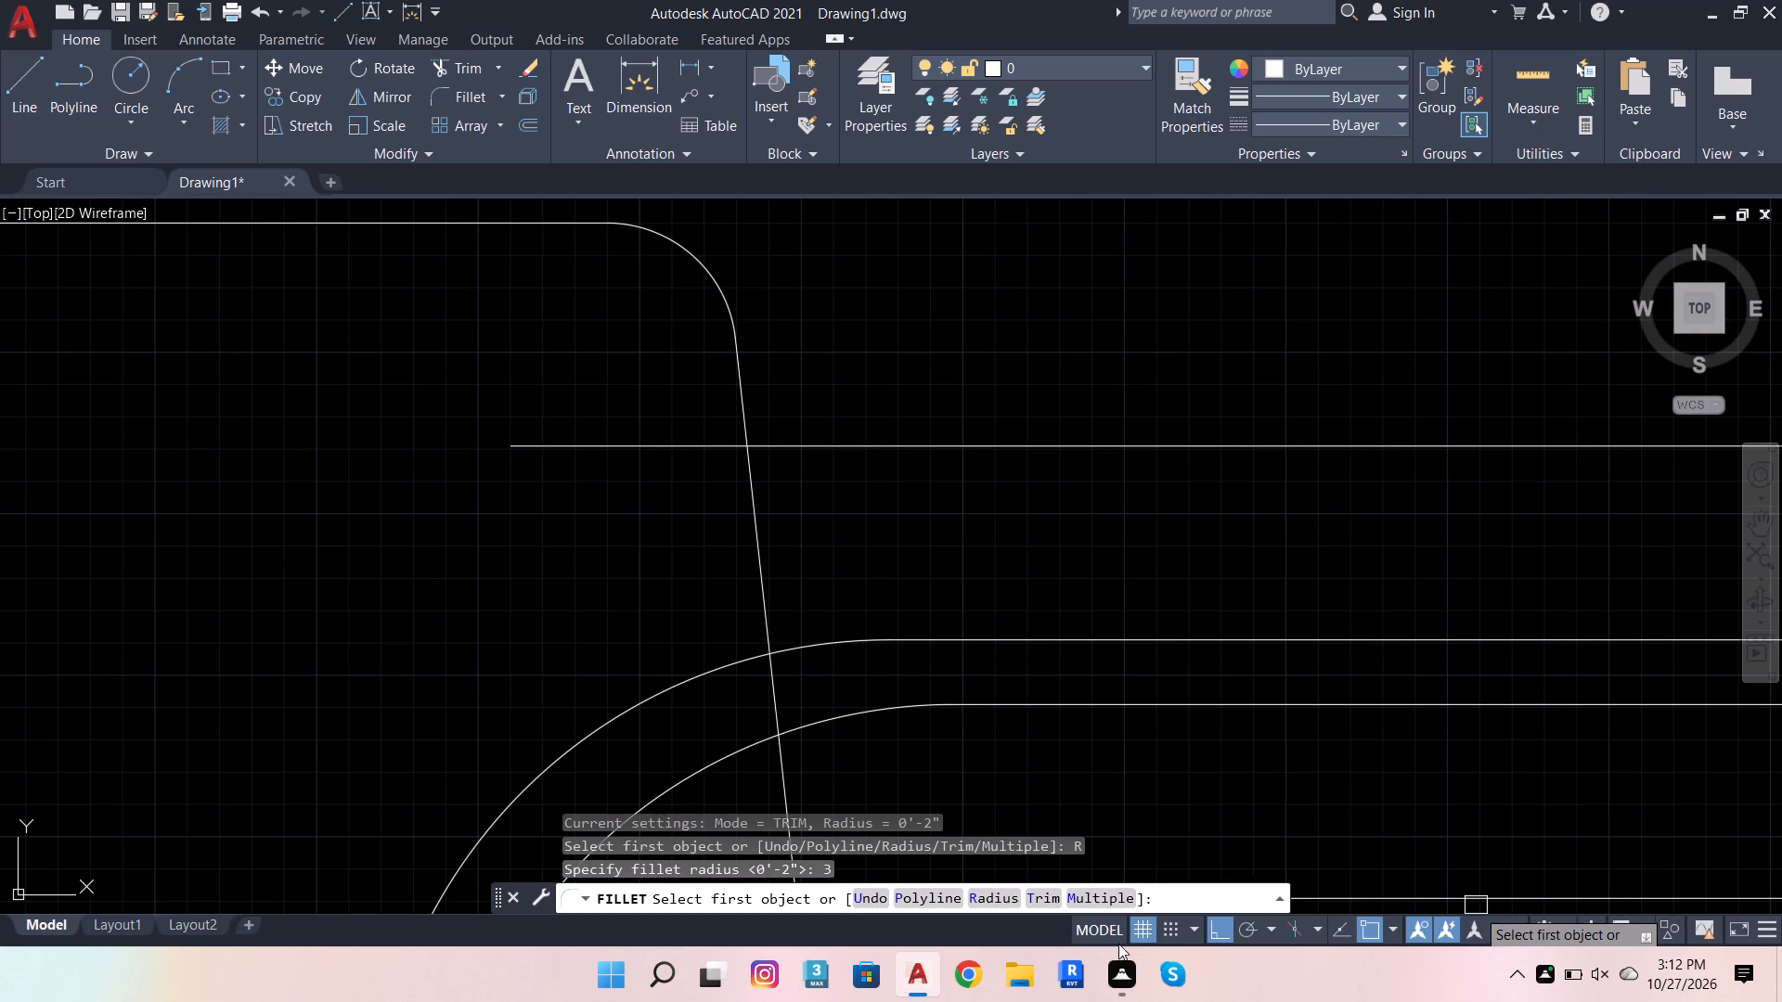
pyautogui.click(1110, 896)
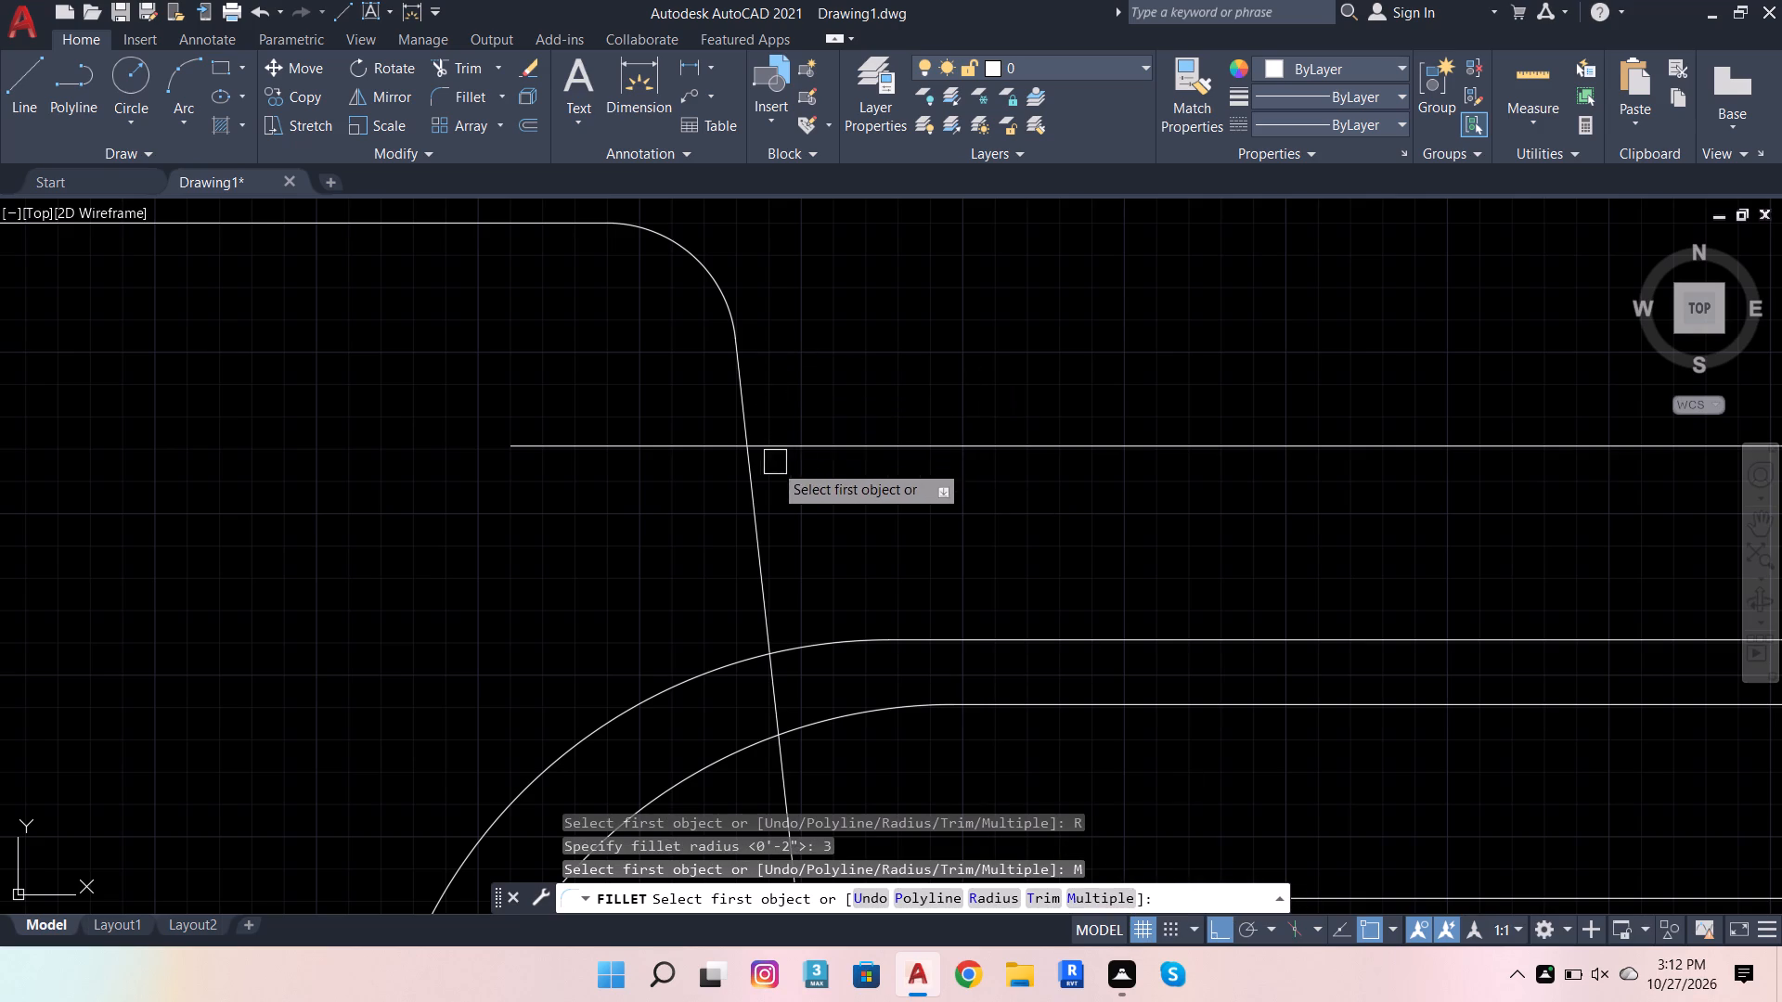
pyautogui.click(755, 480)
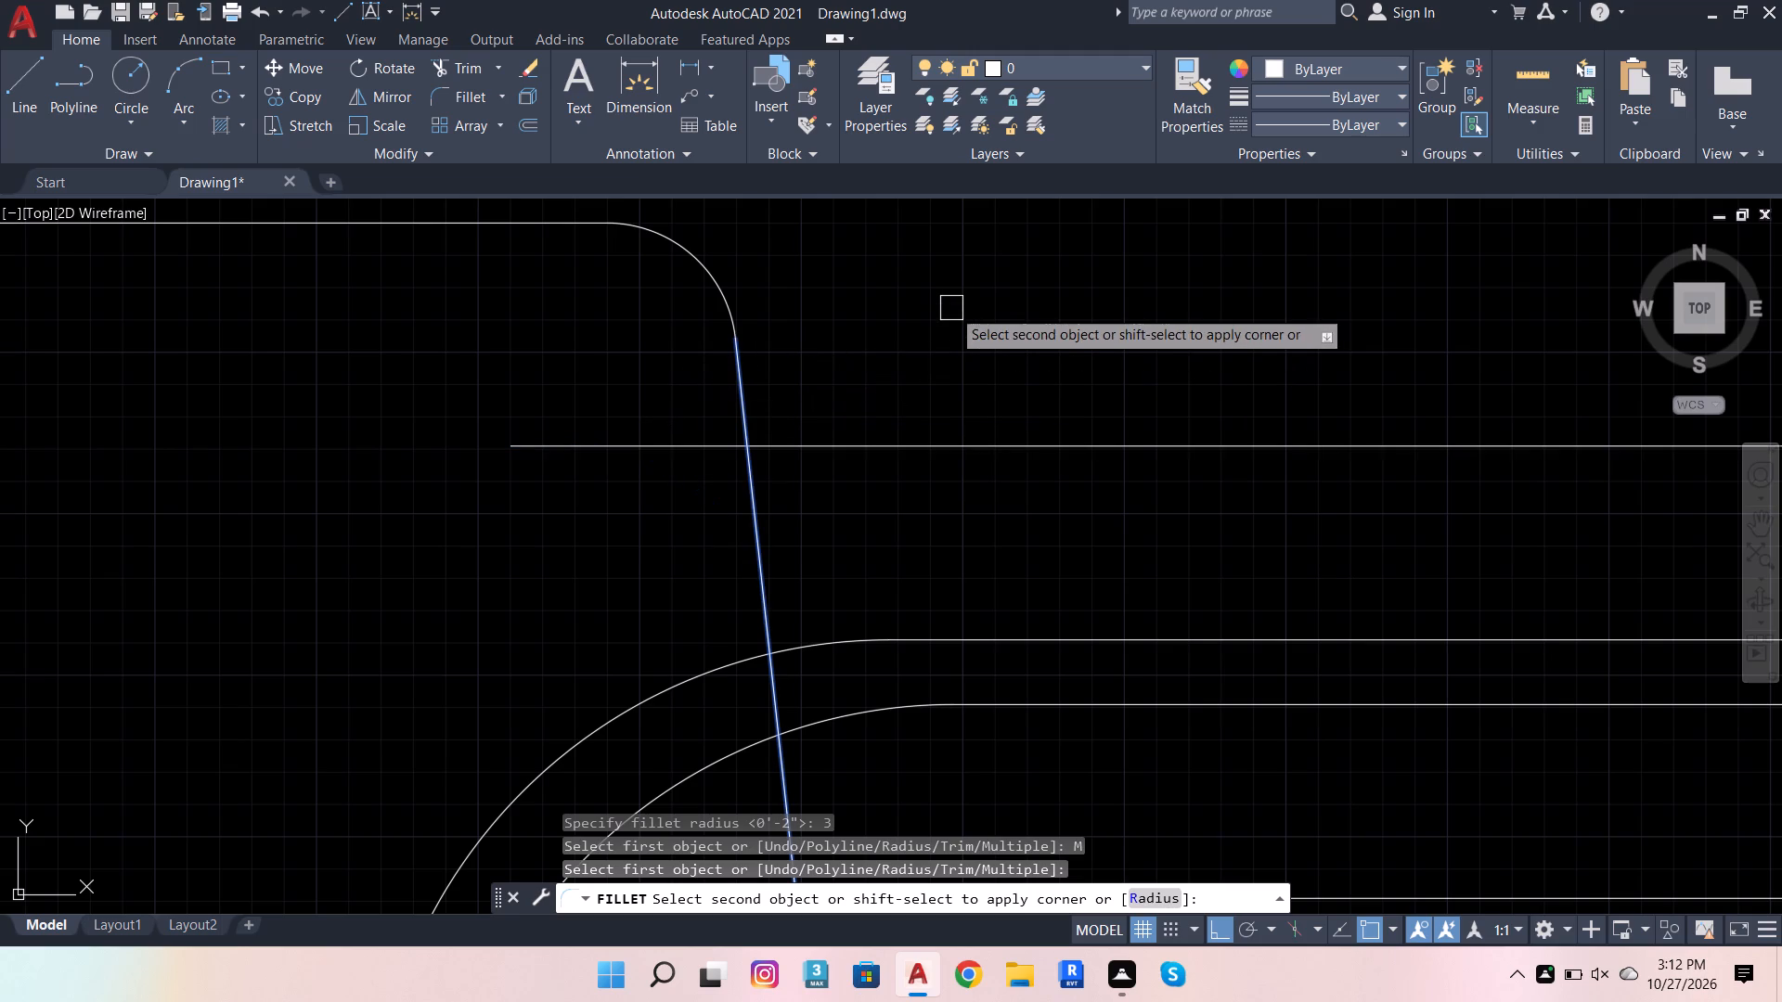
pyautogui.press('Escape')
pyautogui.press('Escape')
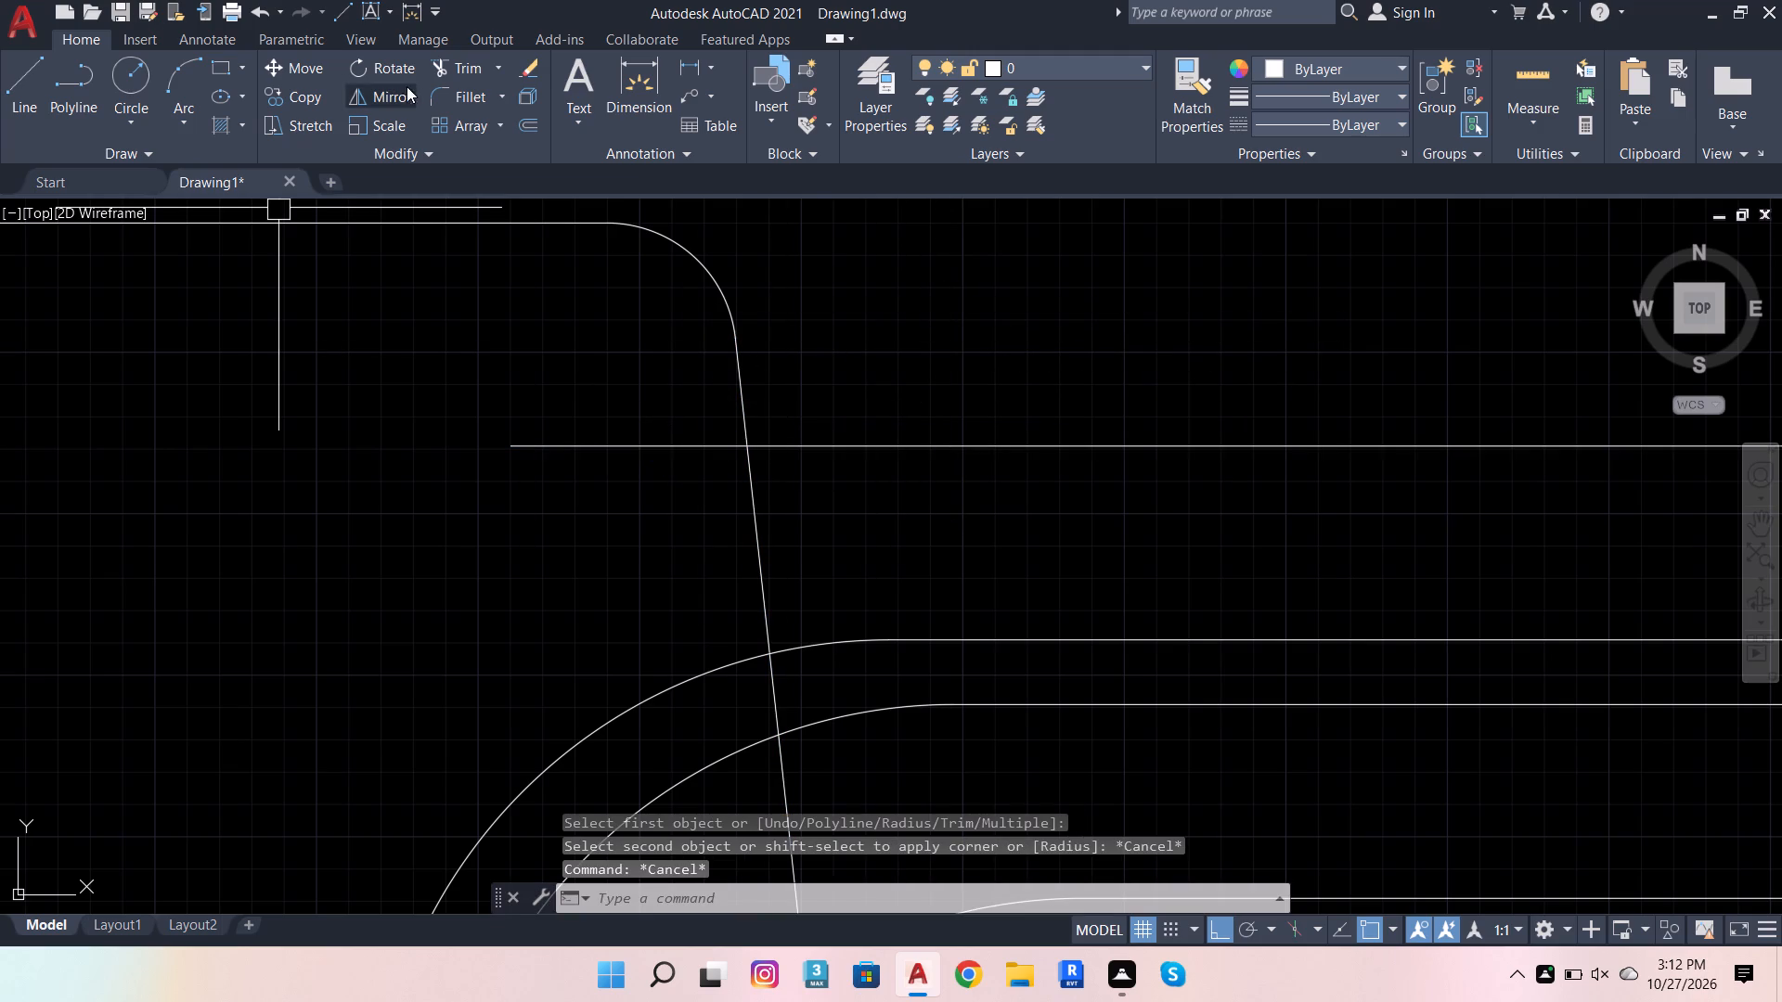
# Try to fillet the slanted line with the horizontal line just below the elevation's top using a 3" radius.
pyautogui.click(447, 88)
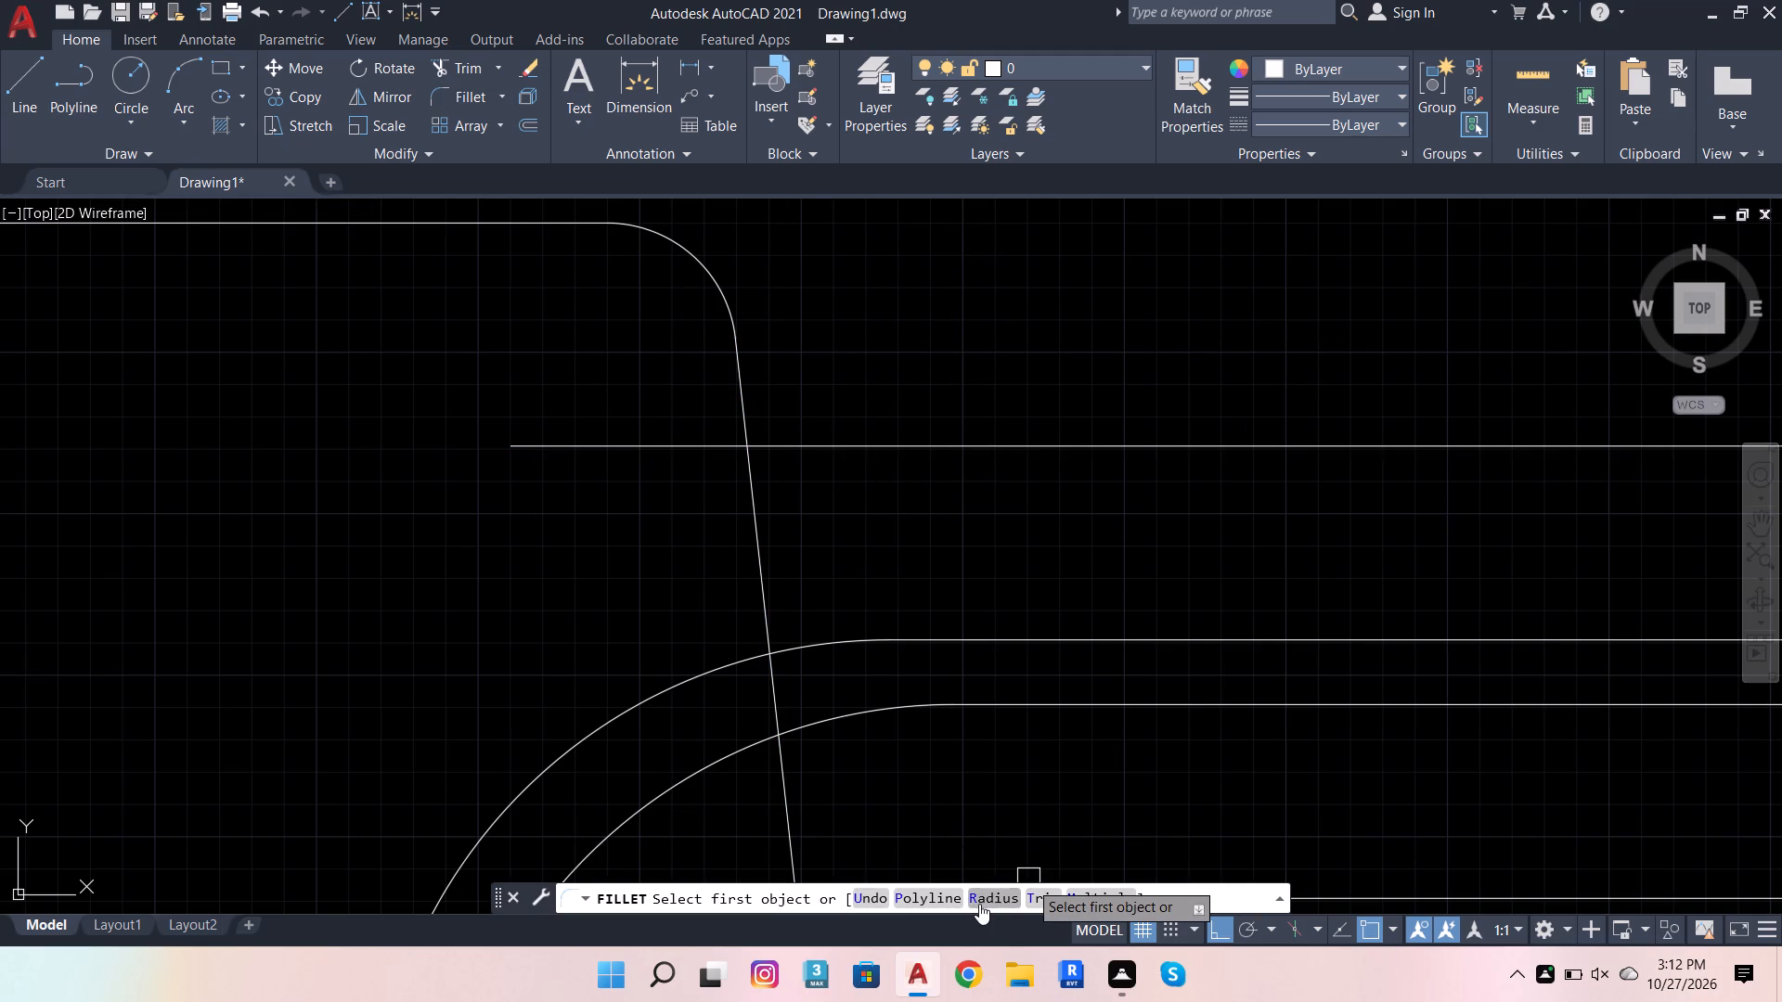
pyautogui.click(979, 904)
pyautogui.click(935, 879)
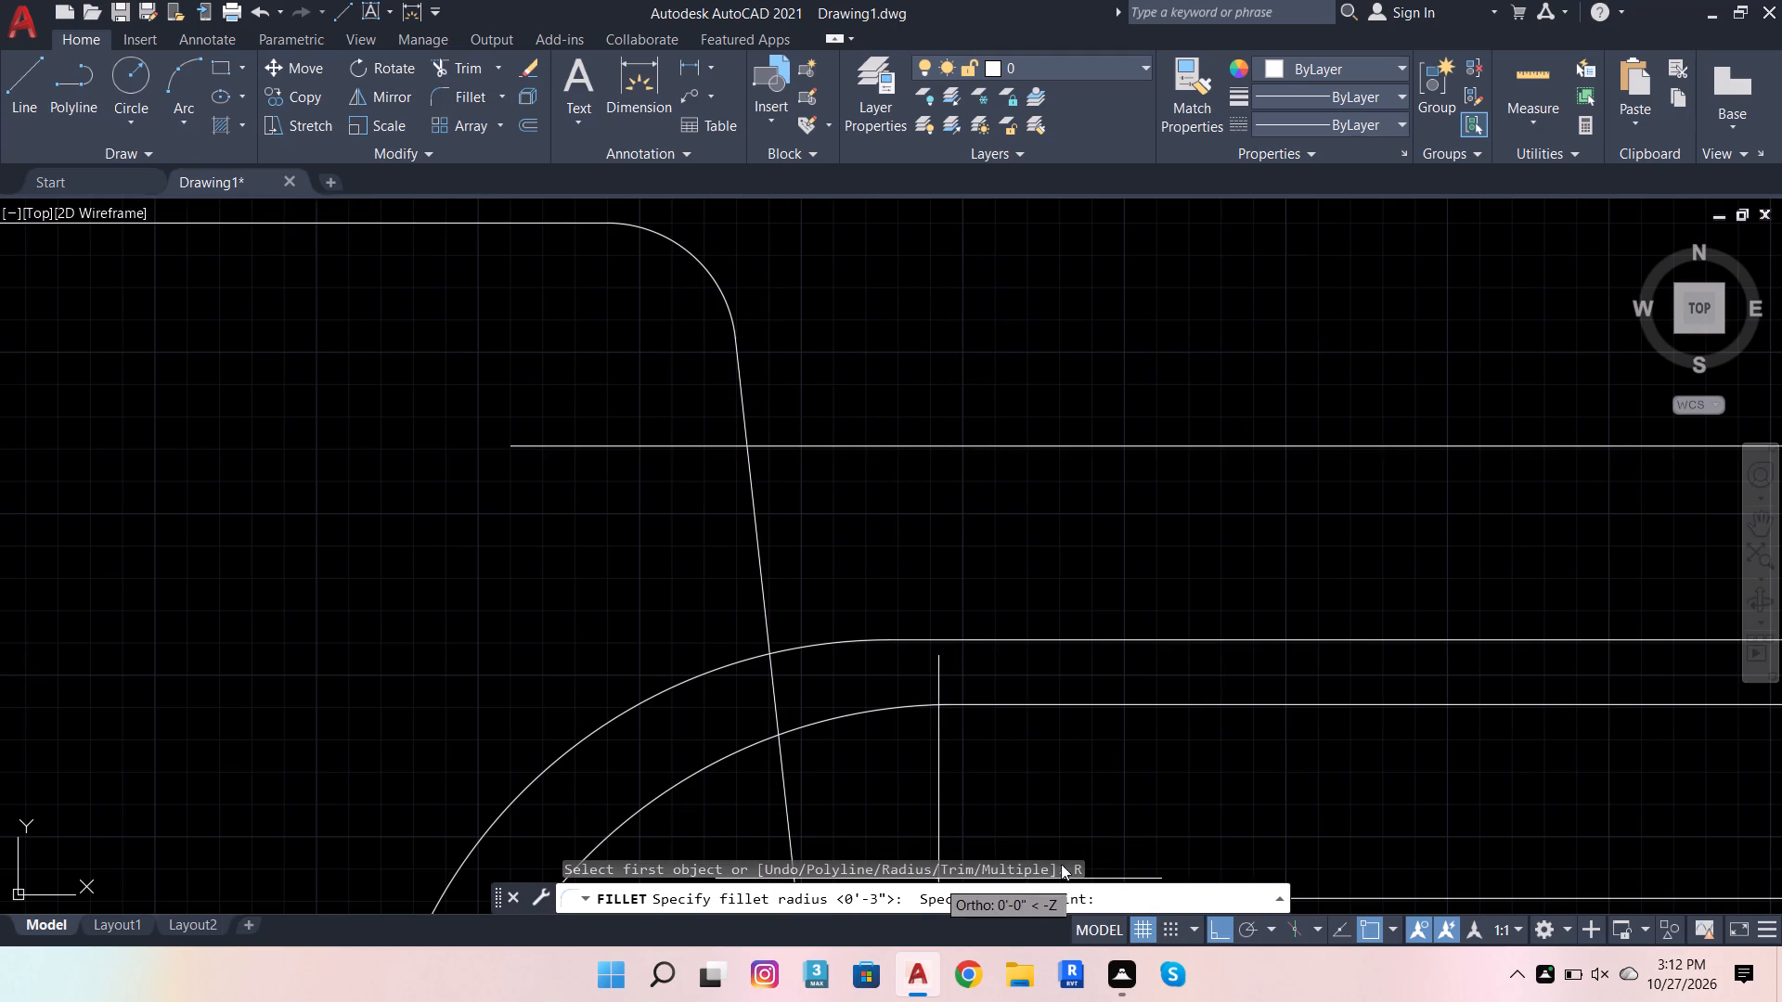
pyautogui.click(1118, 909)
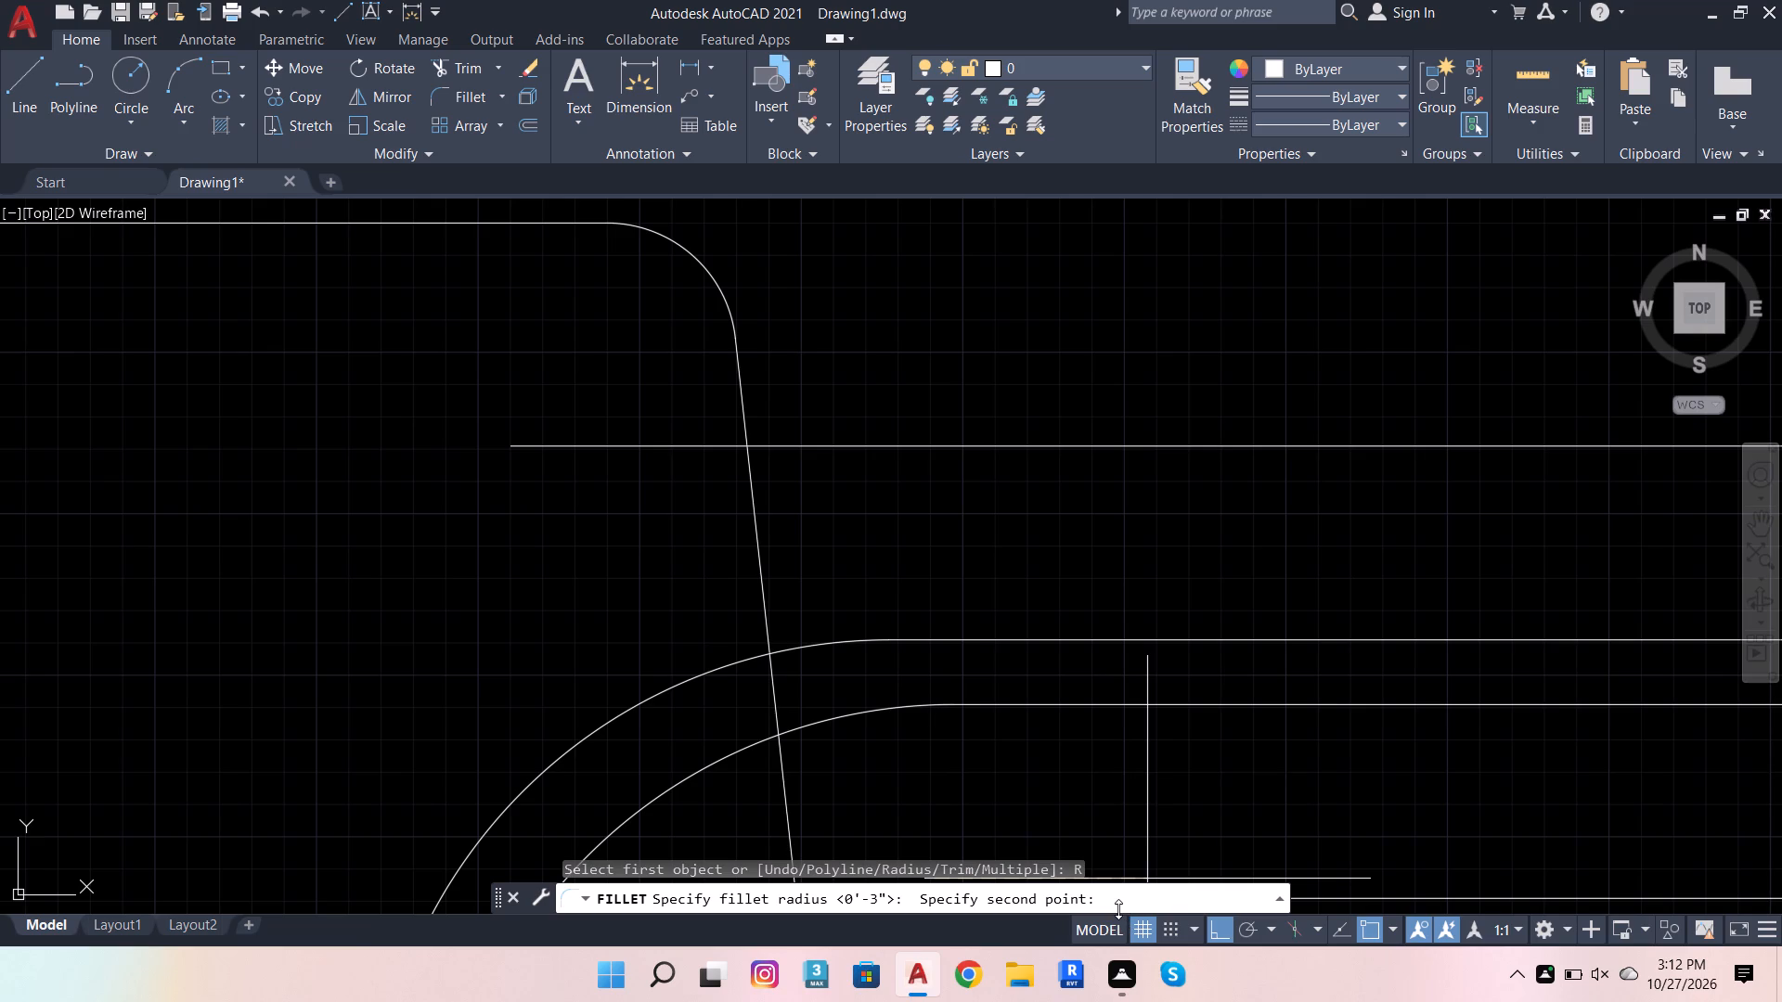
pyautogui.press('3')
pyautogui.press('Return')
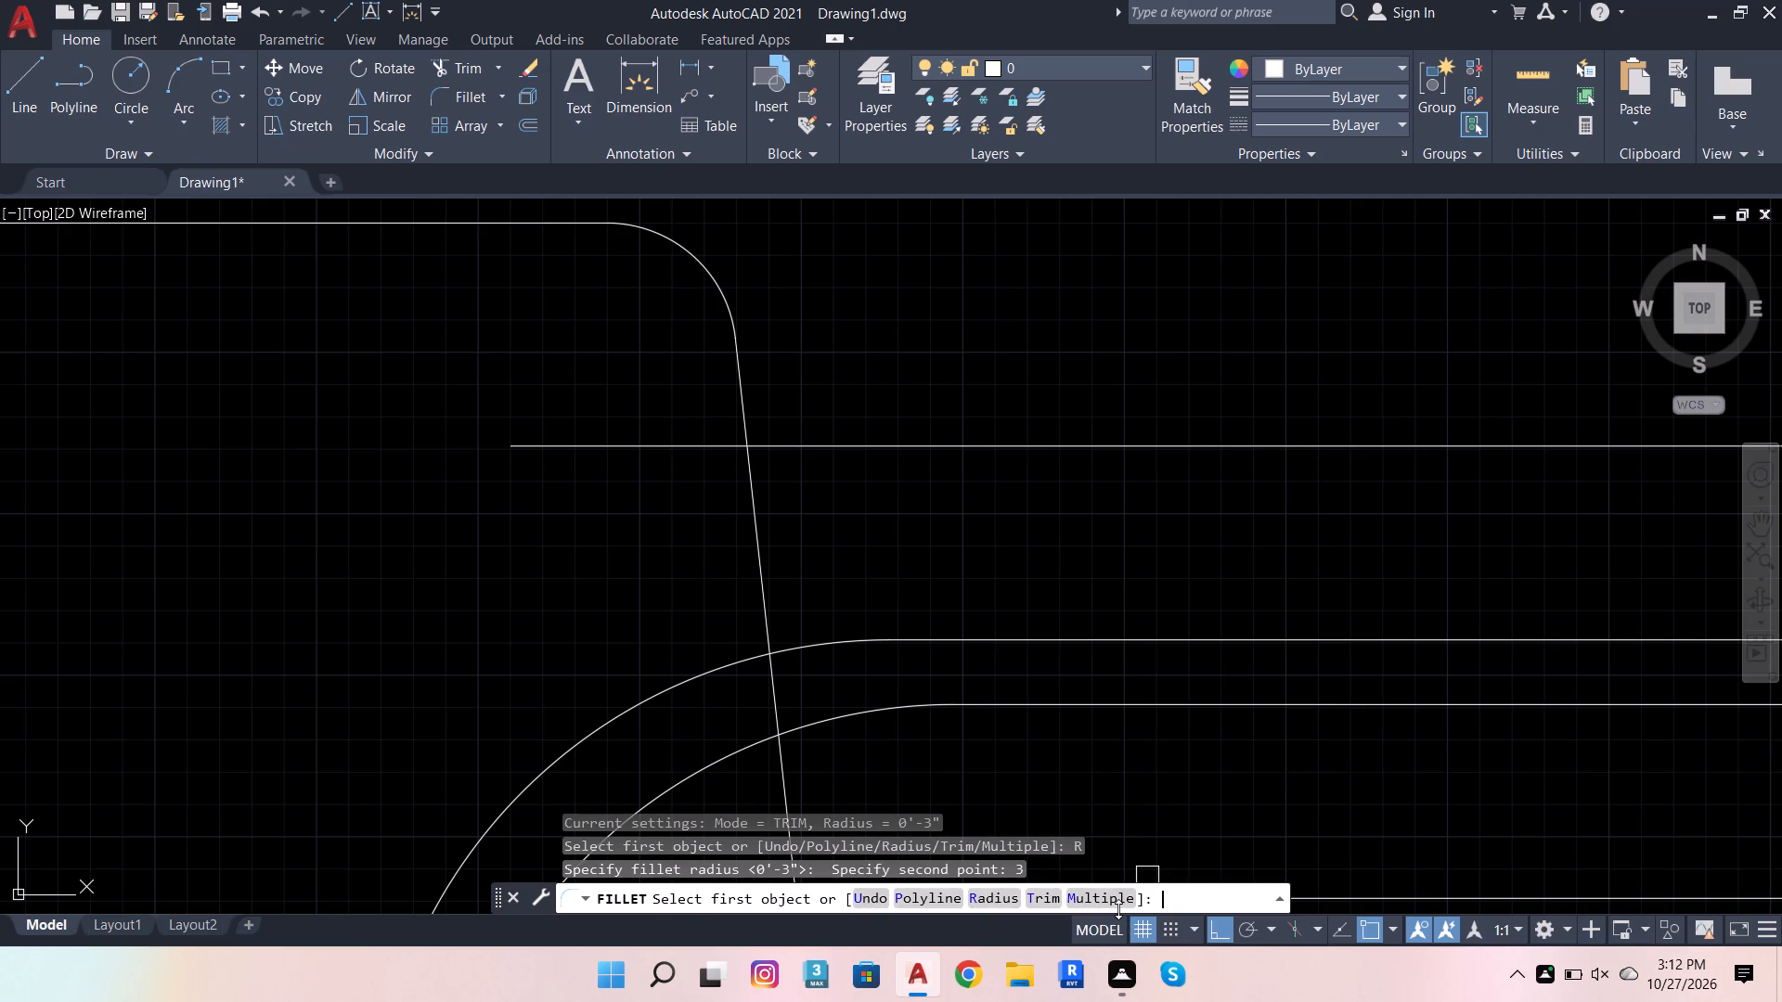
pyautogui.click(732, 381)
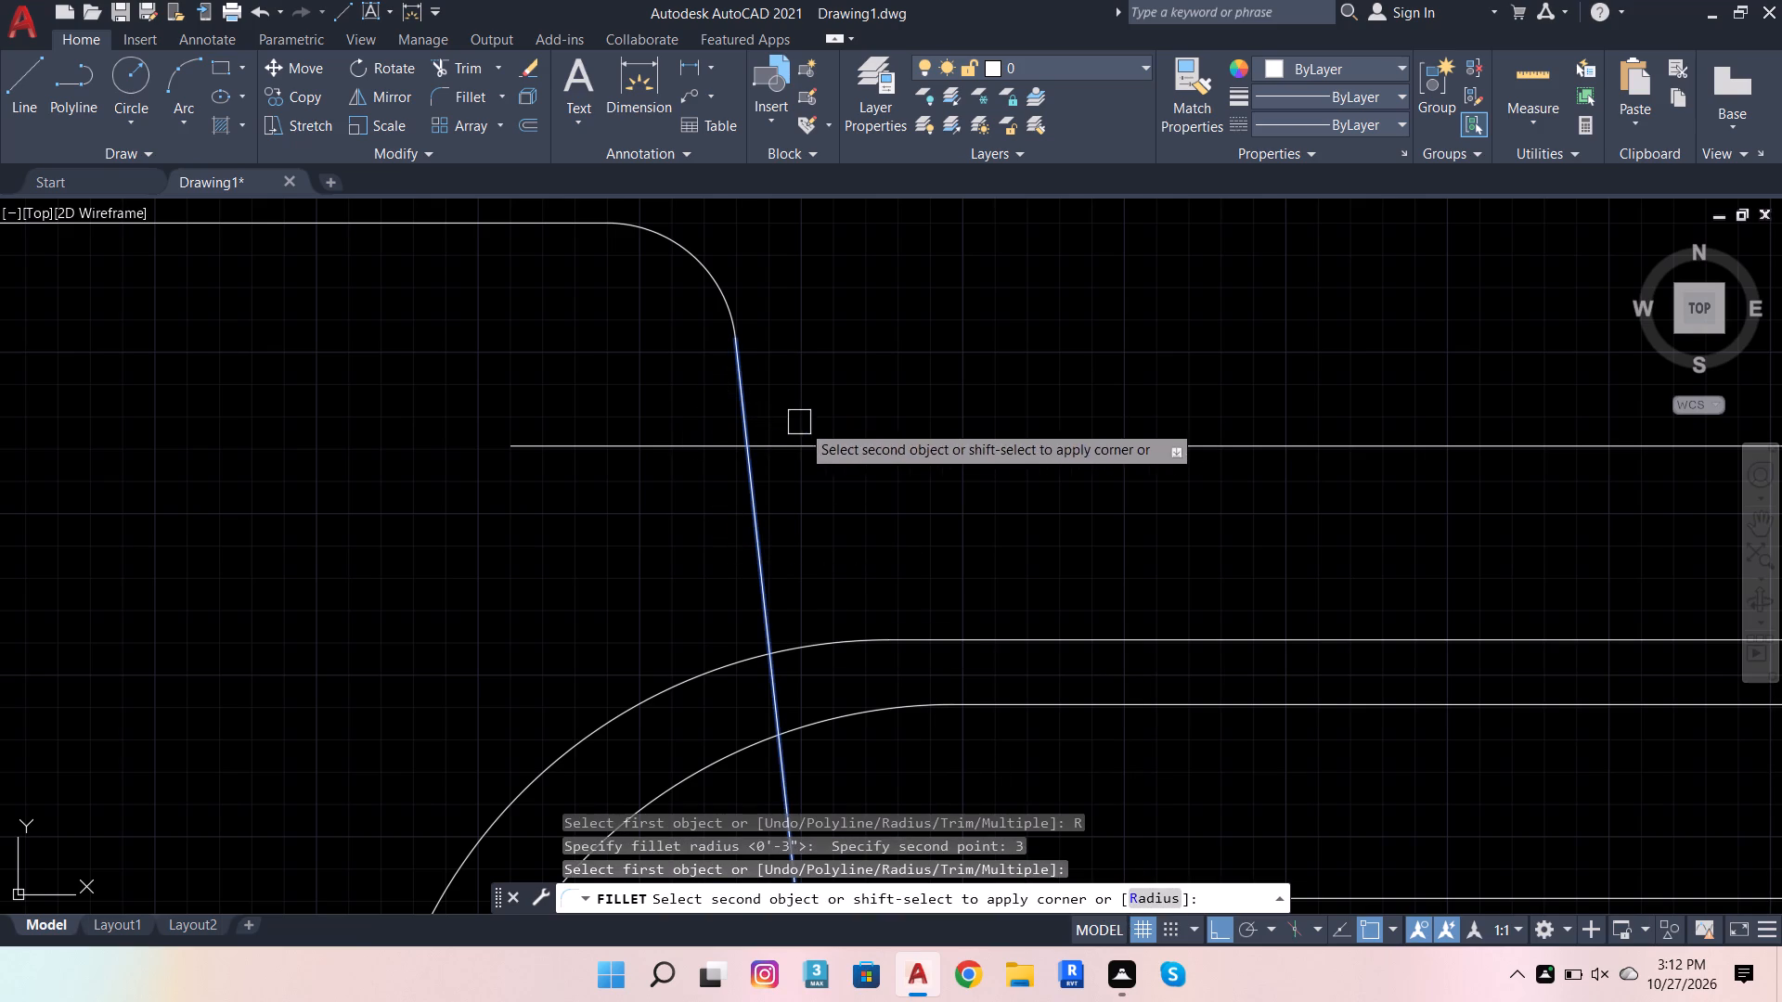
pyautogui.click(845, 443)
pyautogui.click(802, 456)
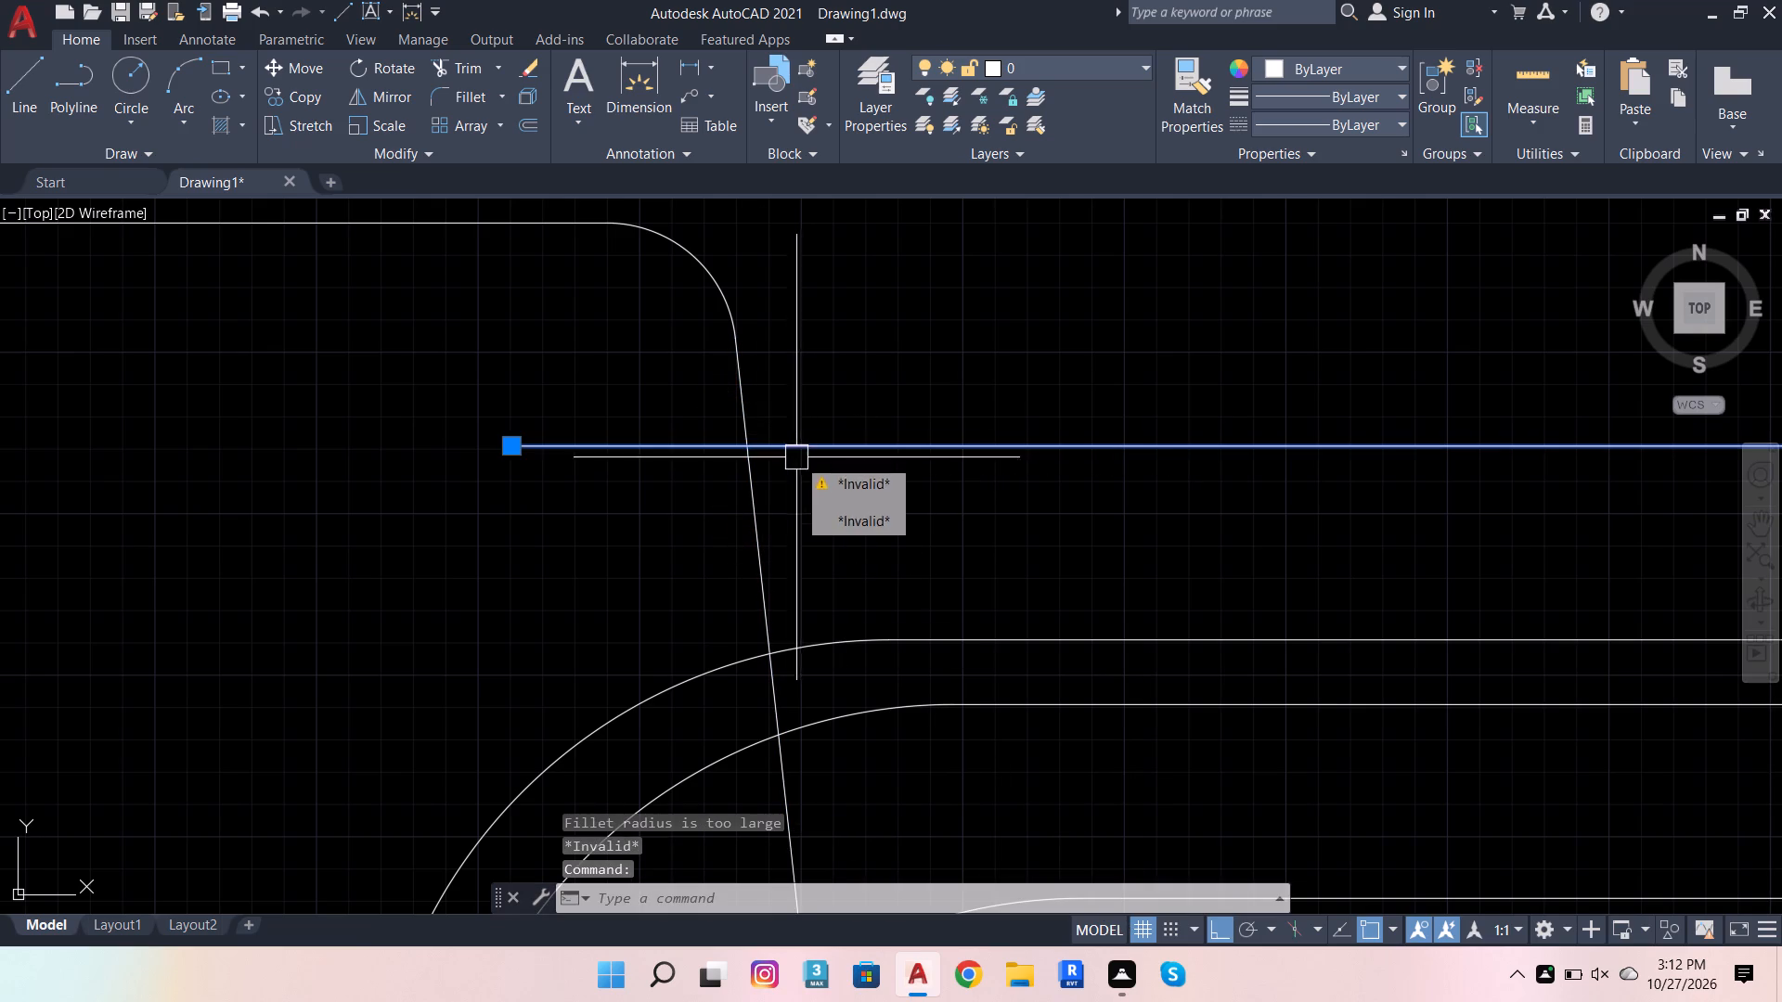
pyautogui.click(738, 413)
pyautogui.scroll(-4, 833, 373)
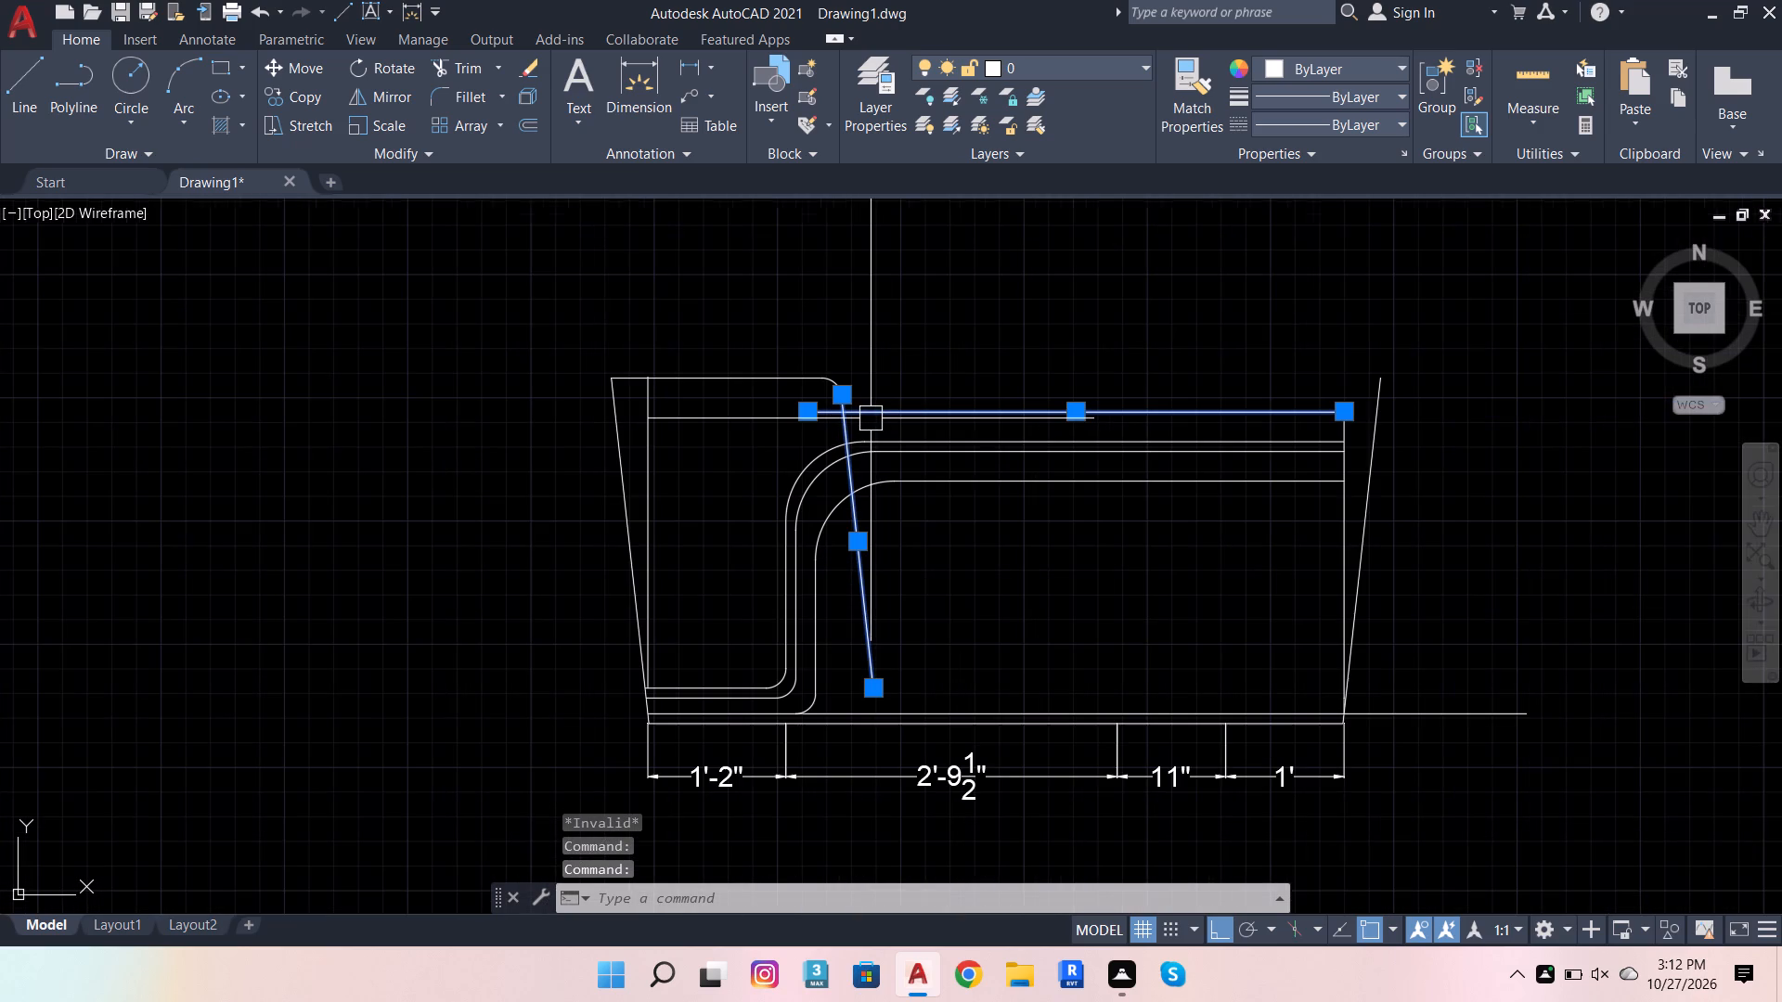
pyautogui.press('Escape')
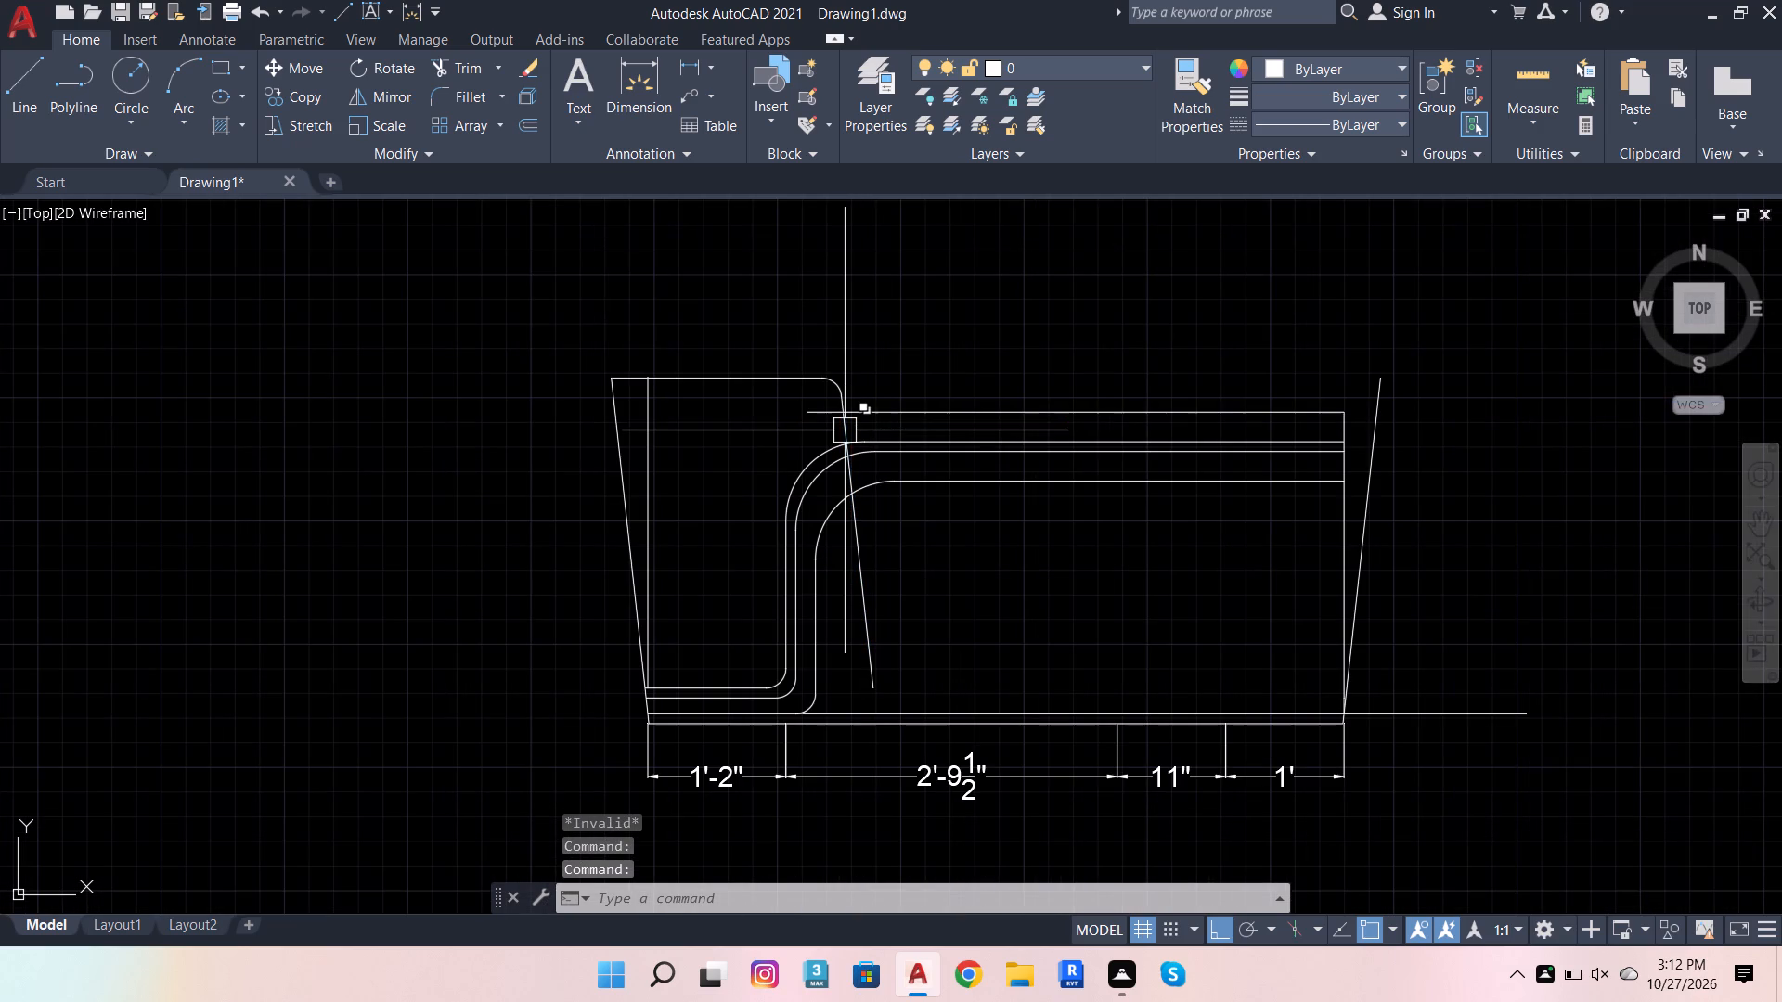
# Trim the slanted line below the upper horizontal line and that horizontal's left overhang so the two meet at a corner.
pyautogui.click(471, 74)
pyautogui.scroll(2, 875, 439)
pyautogui.moveTo(820, 416); pyautogui.dragTo(820, 415)
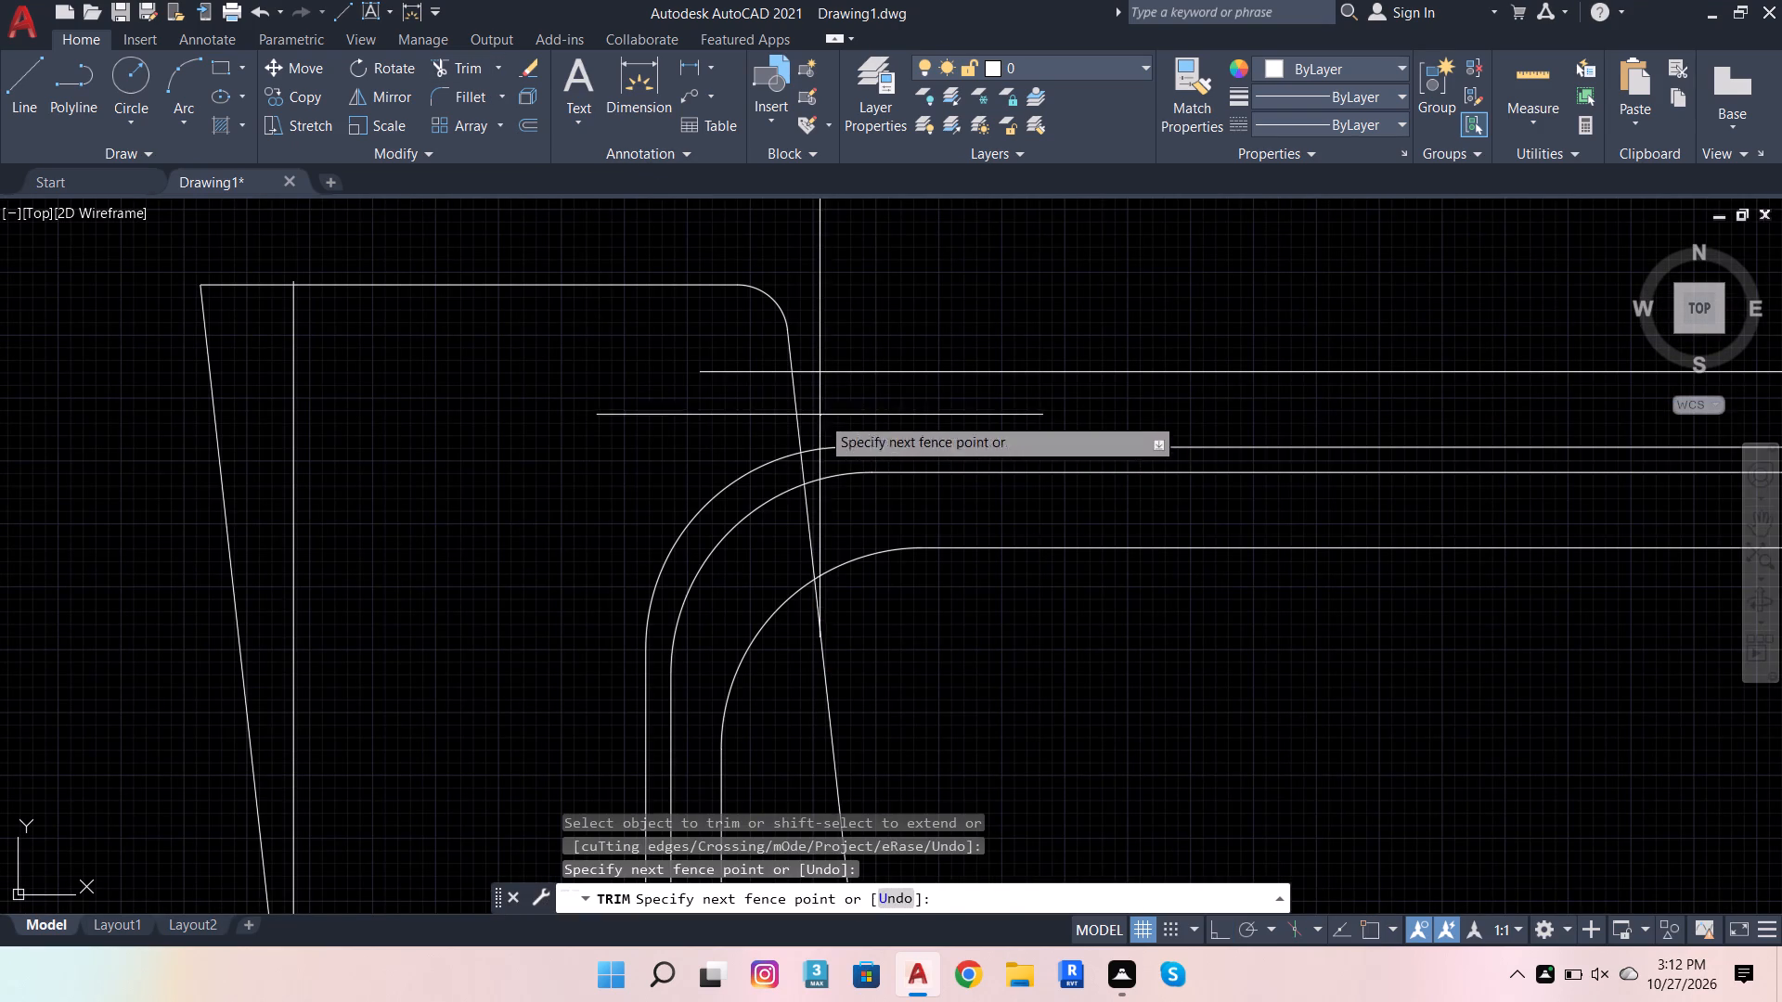
pyautogui.moveTo(820, 415); pyautogui.dragTo(704, 348)
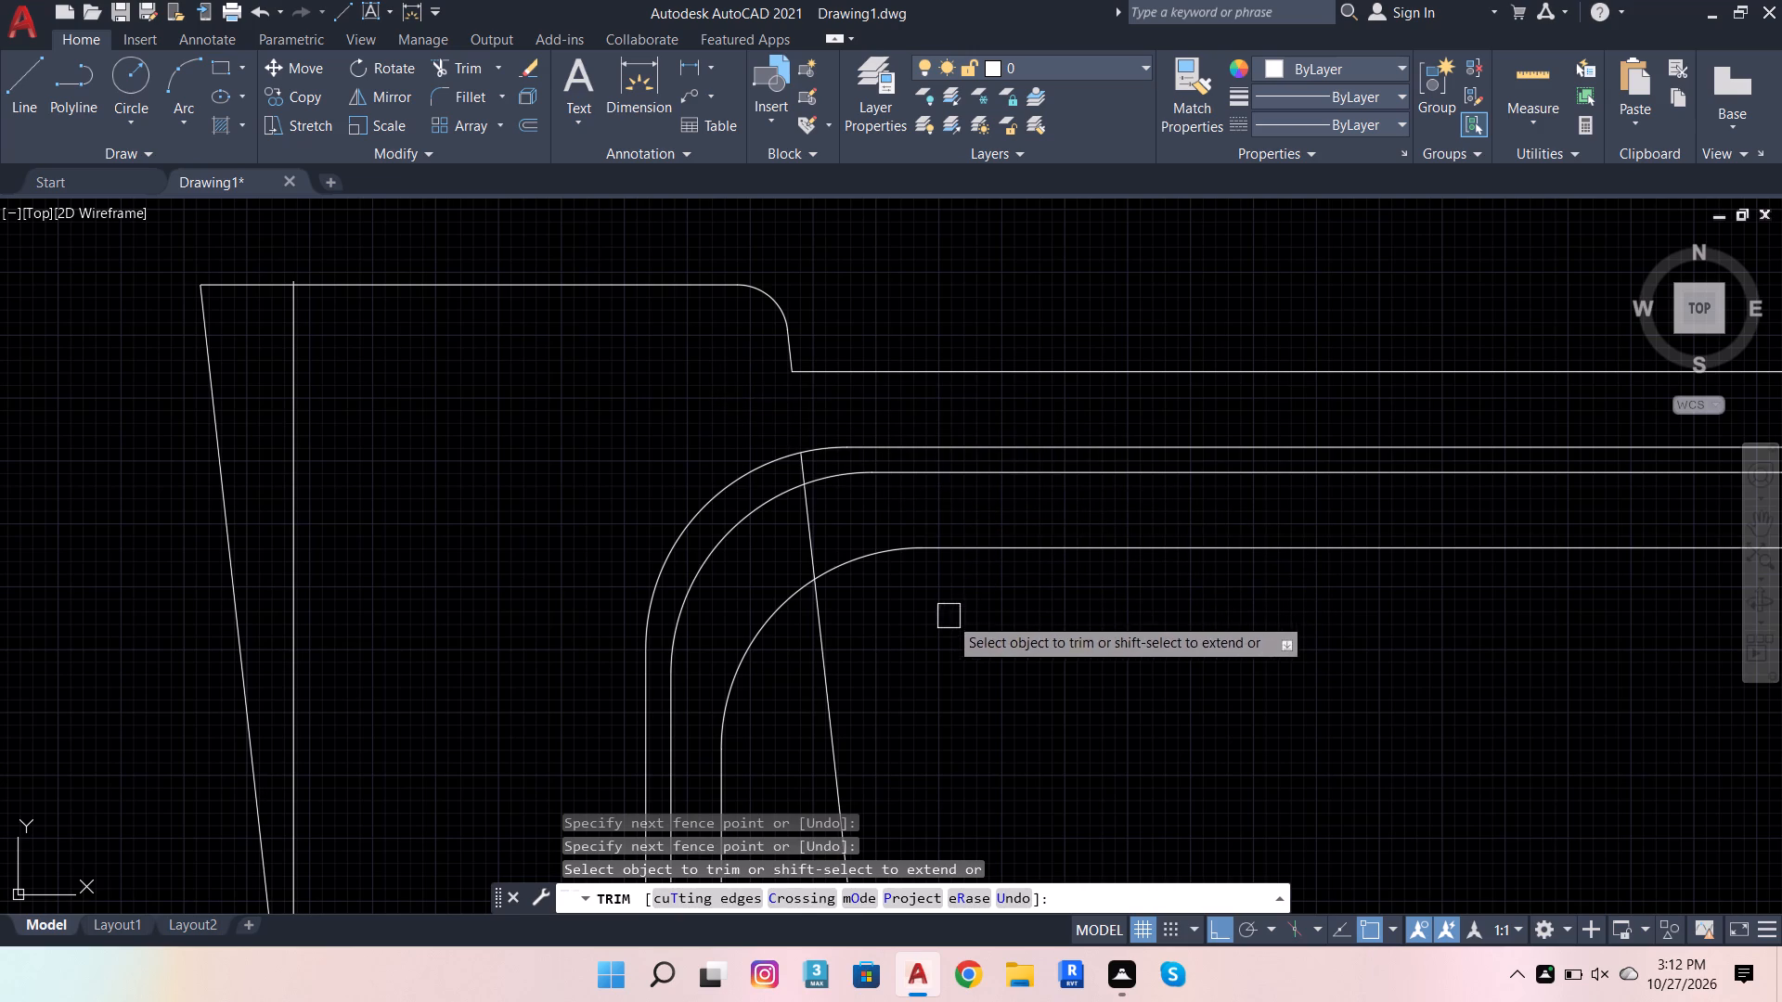
pyautogui.press('Escape')
# Delete the leftover lower piece of the slanted line crossing the divider bands.
pyautogui.click(868, 673)
pyautogui.click(822, 690)
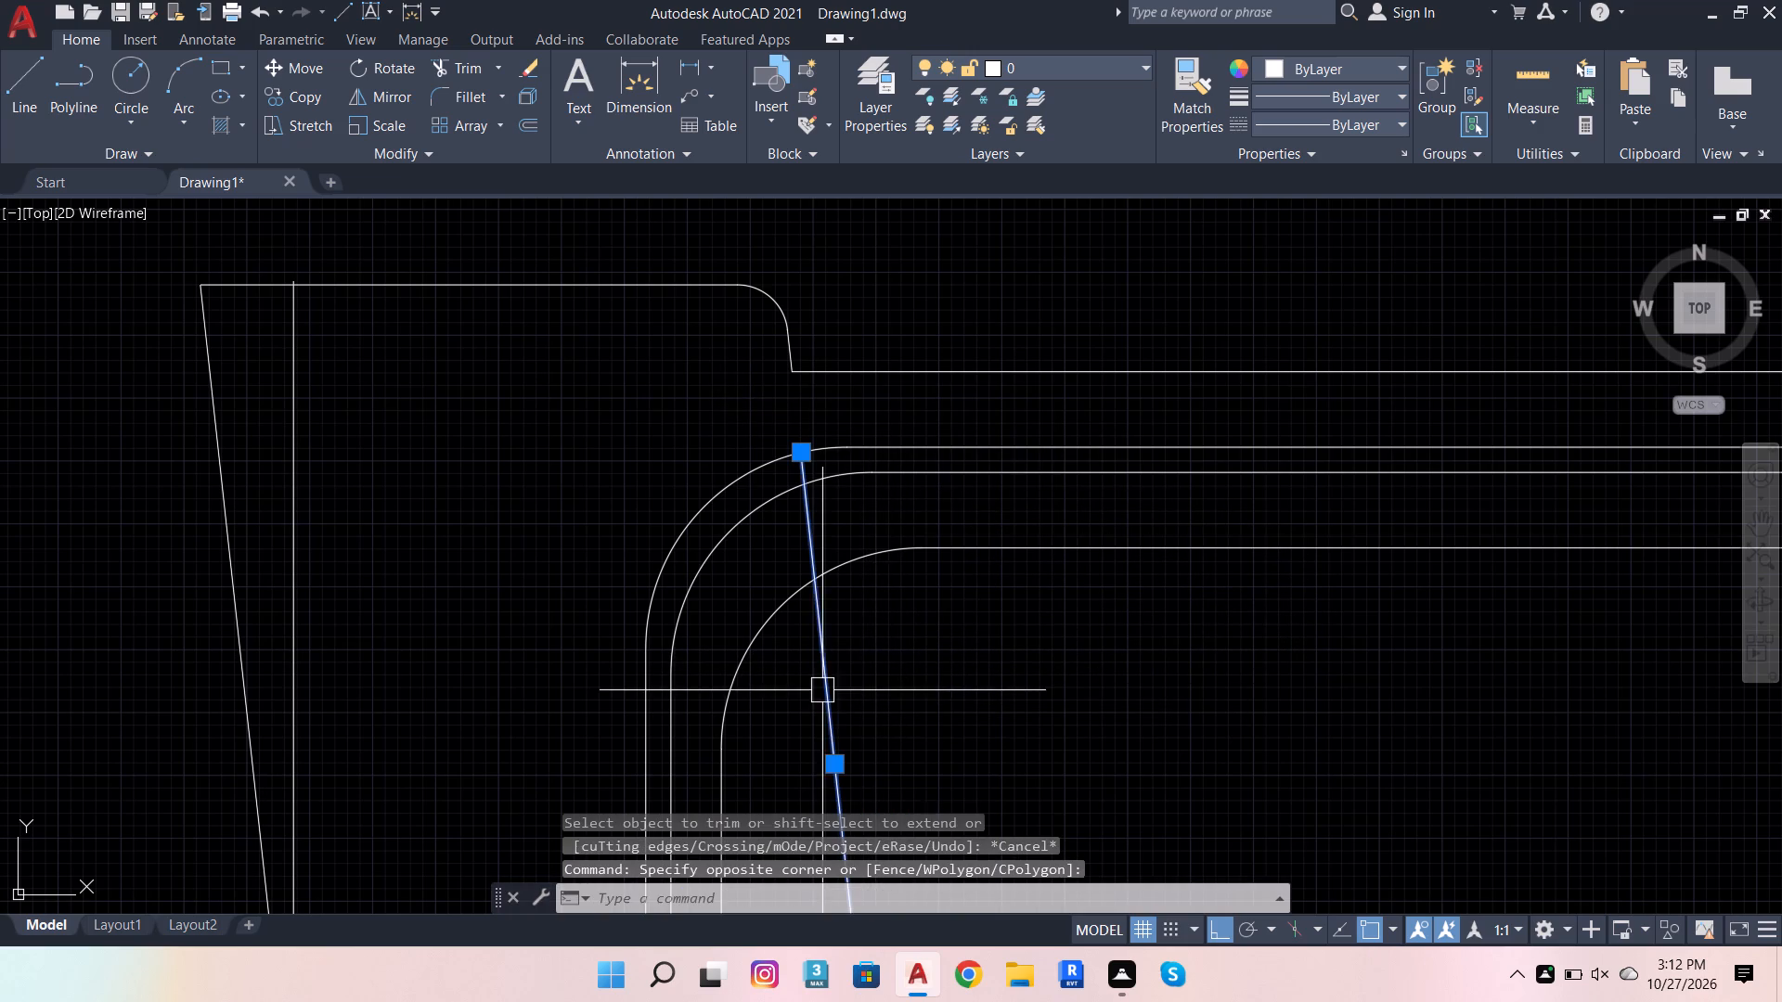
pyautogui.hotkey('shift', 'Delete')
pyautogui.scroll(-3, 1020, 570)
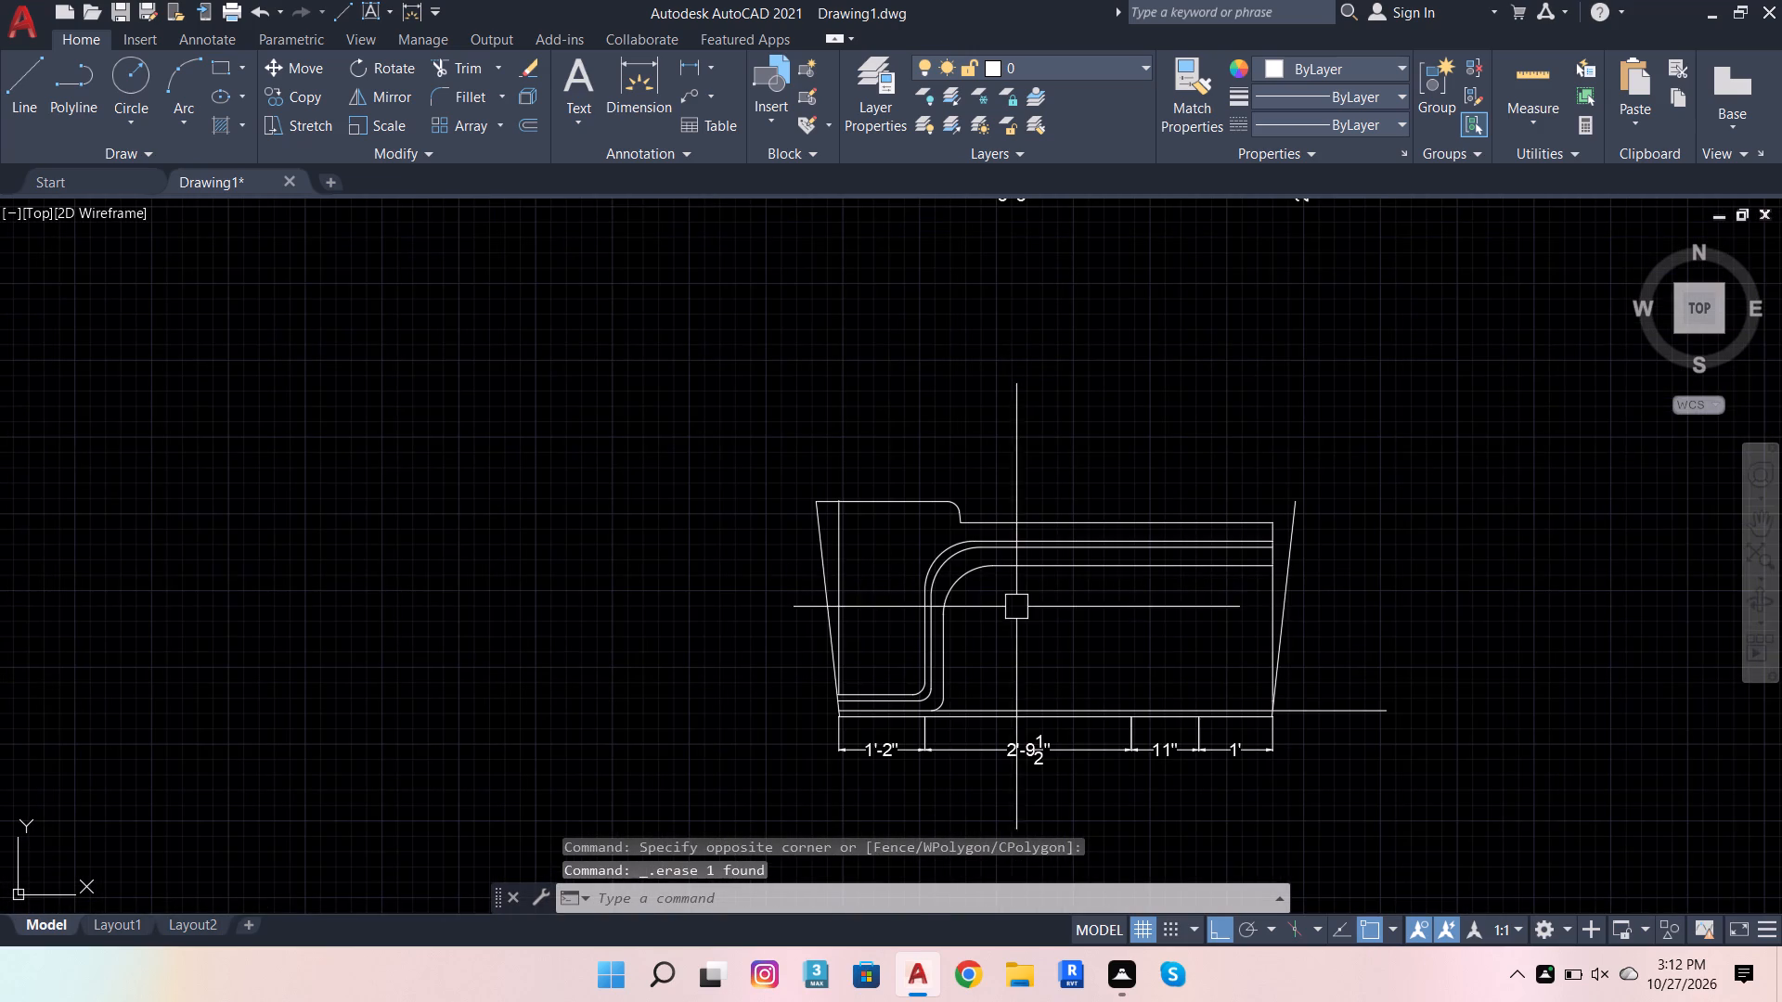
pyautogui.scroll(1, 816, 541)
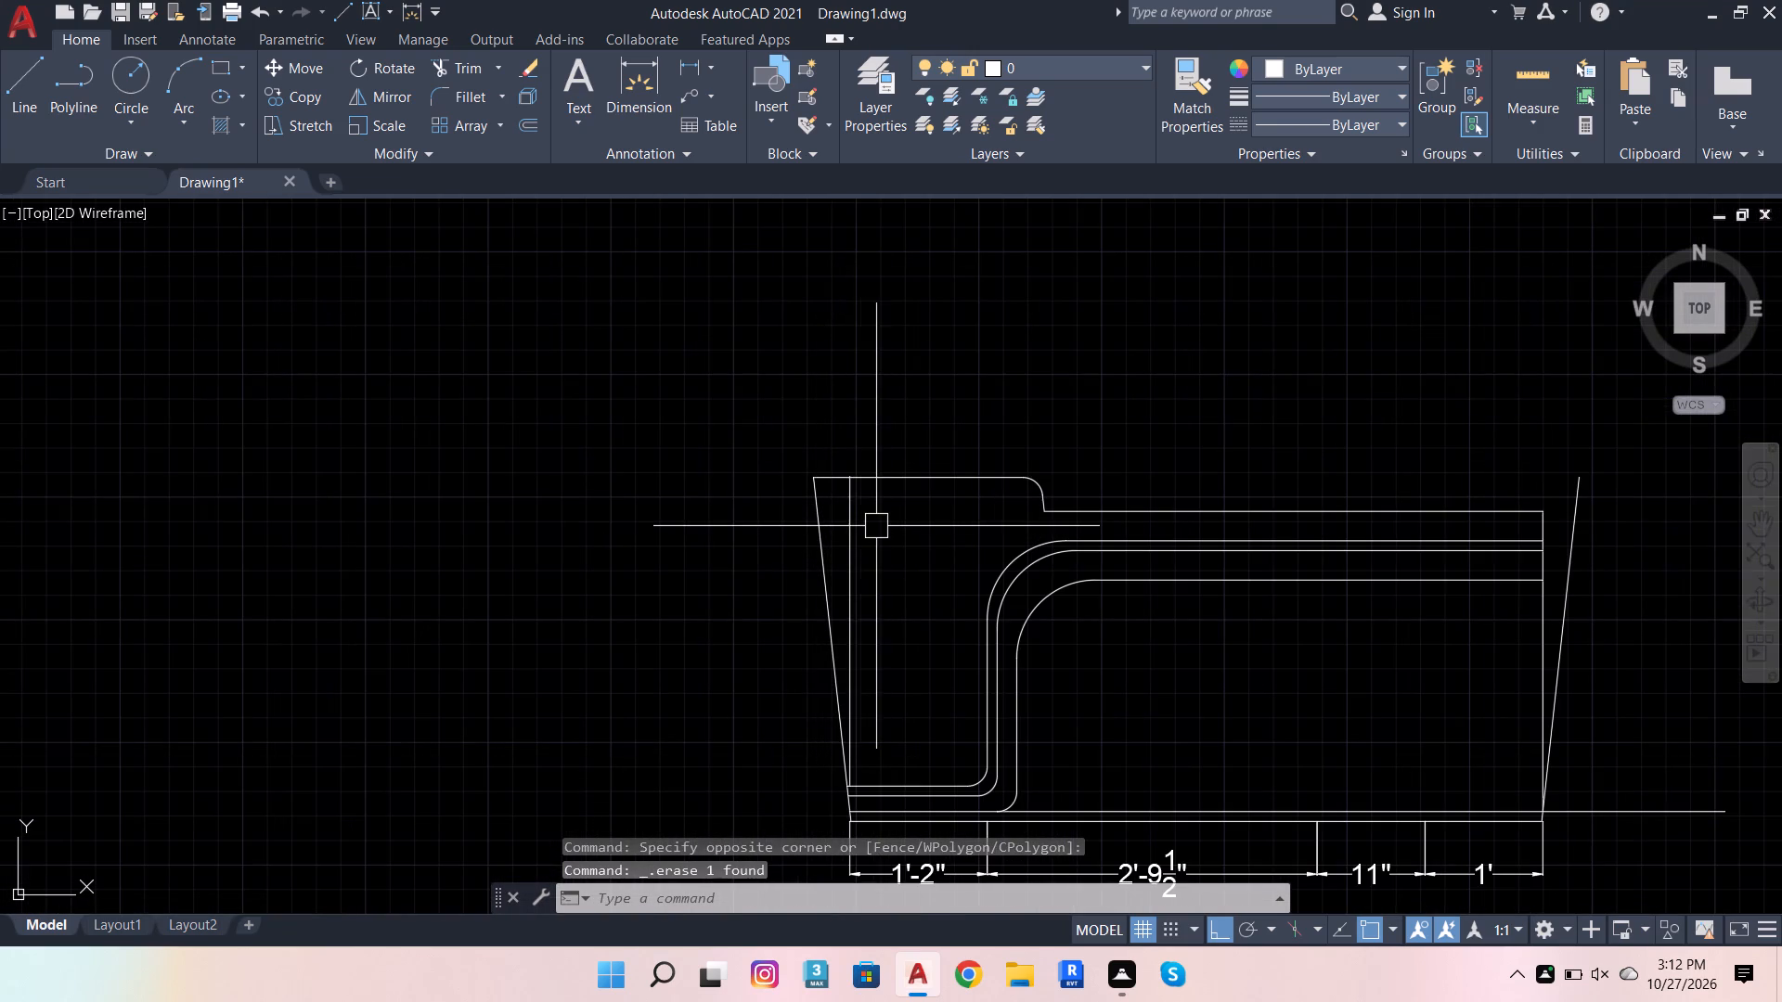
# Delete the vertical line inside the elevation's left slanted side.
pyautogui.click(857, 518)
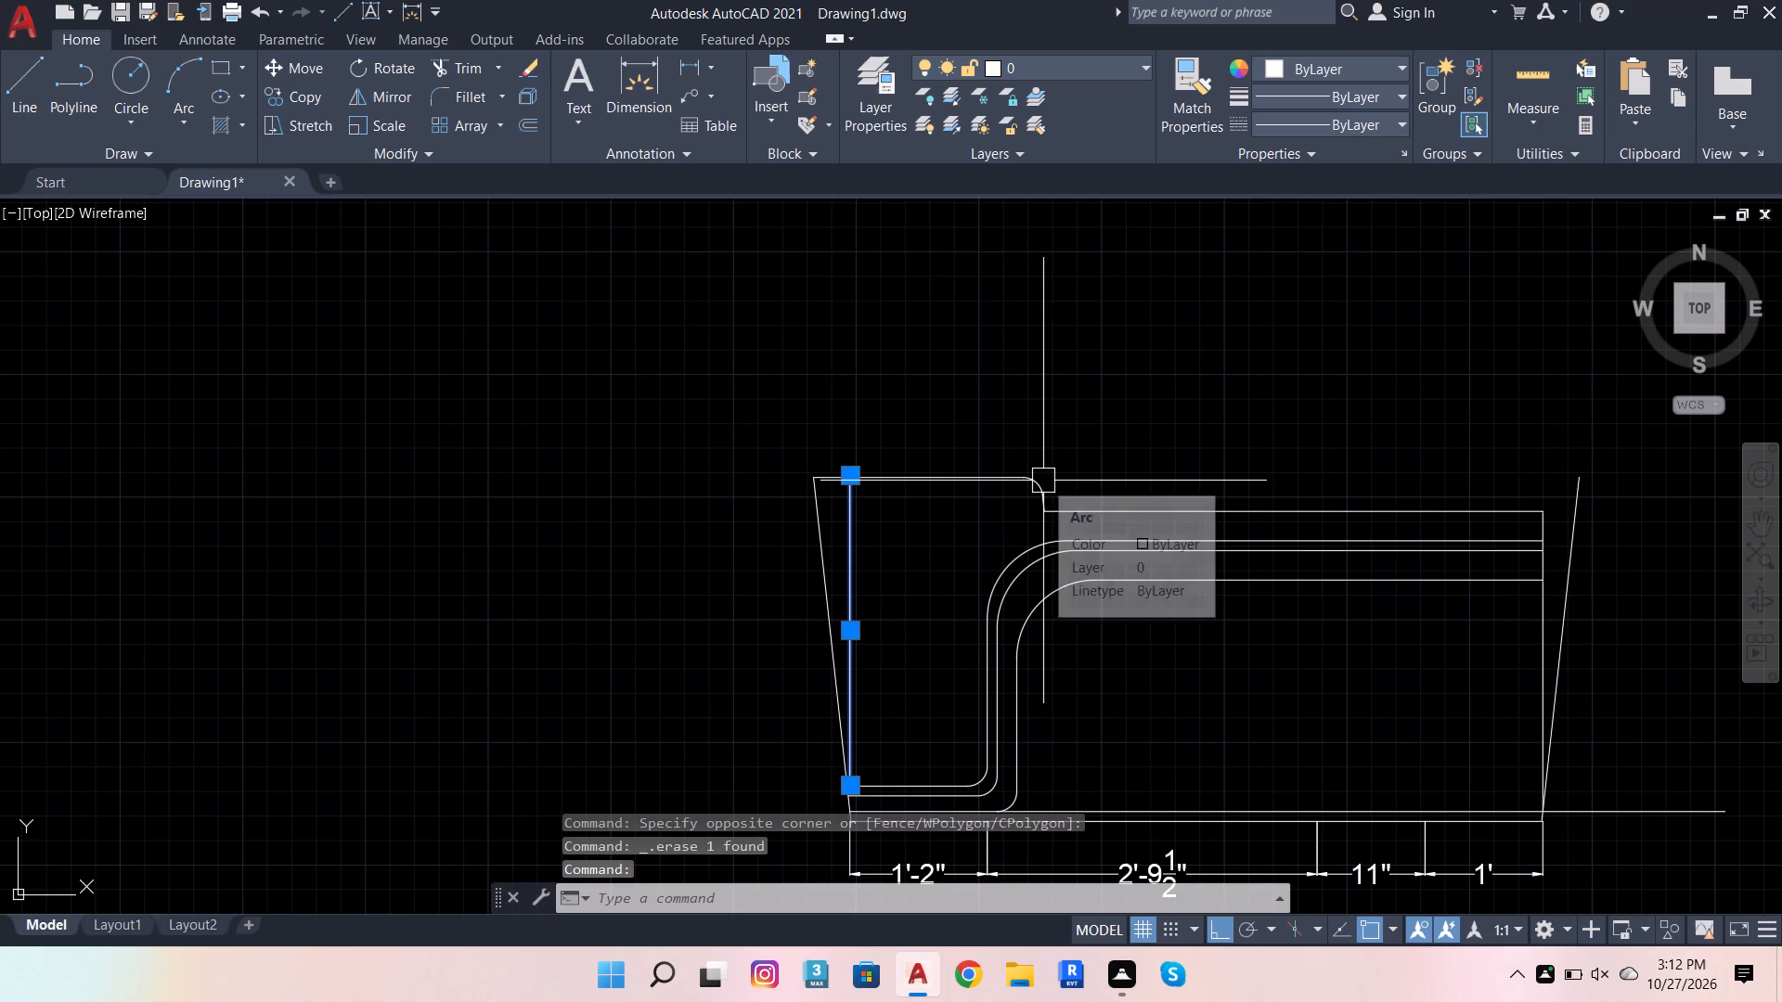
pyautogui.hotkey('shift', 'Delete')
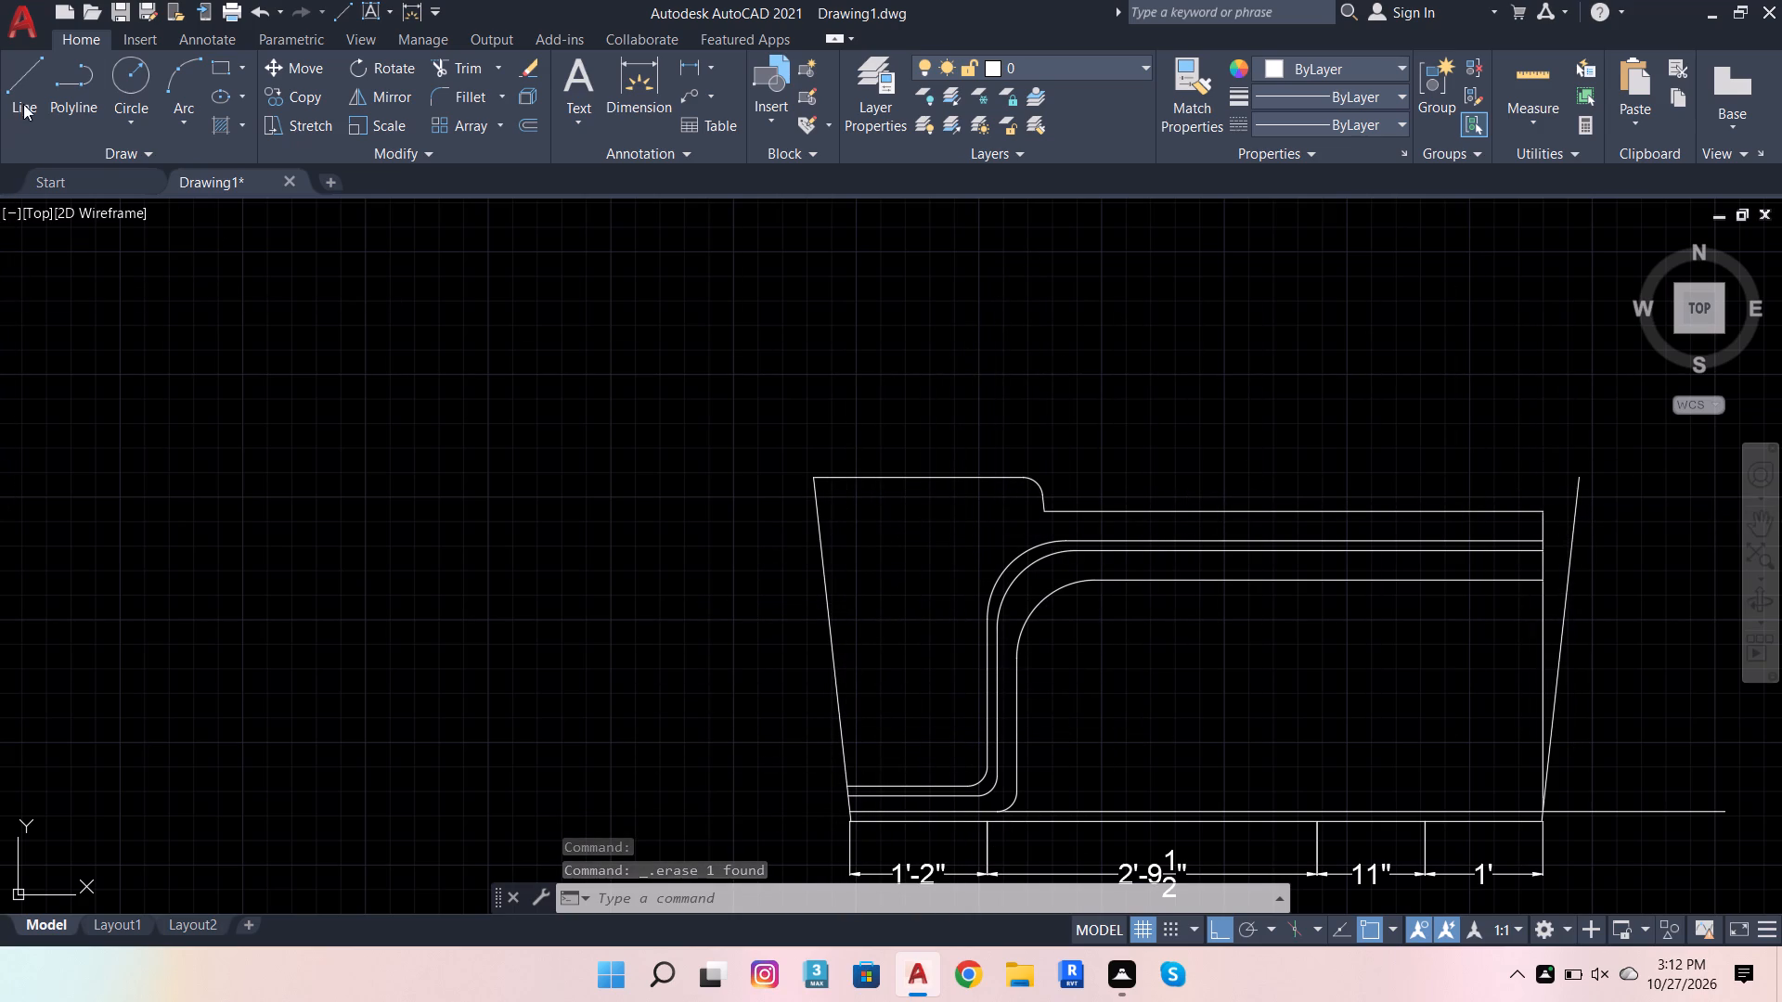
# Extend the lower horizontal top edge of the stepped profile to the right slanted side line.
pyautogui.click(451, 58)
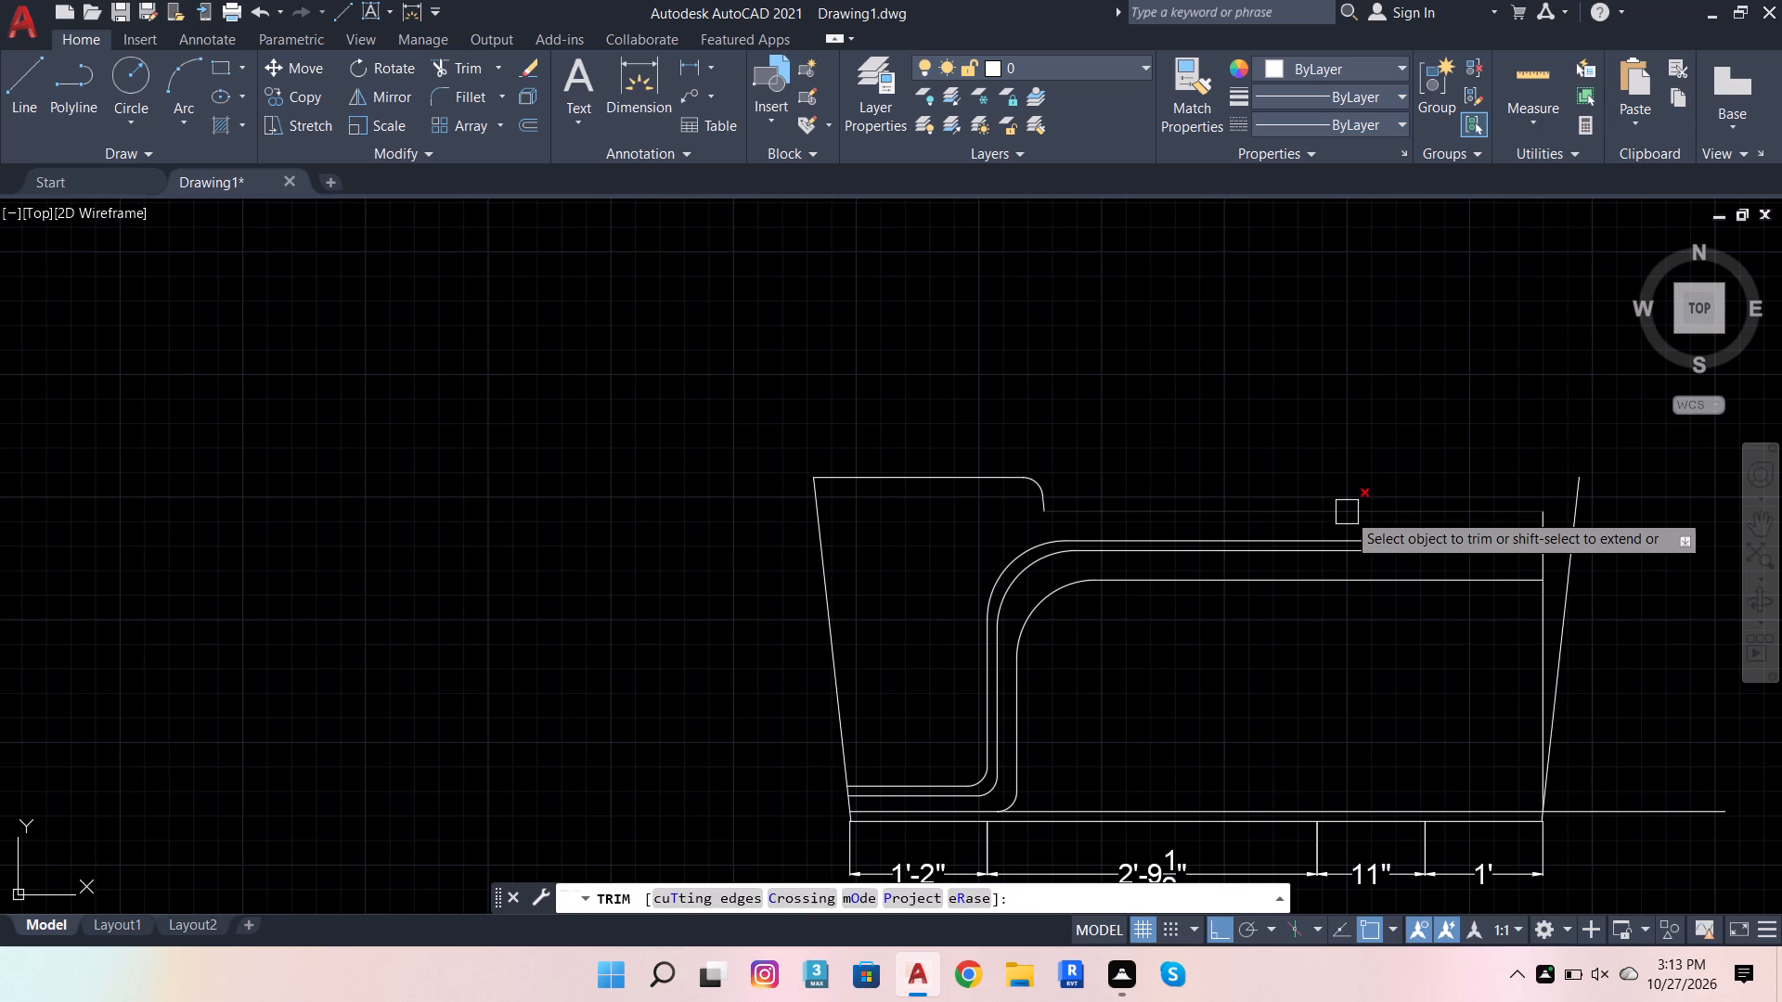
pyautogui.keyDown('shift'); pyautogui.click(1354, 512); pyautogui.keyUp('shift')
pyautogui.scroll(1, 1571, 548)
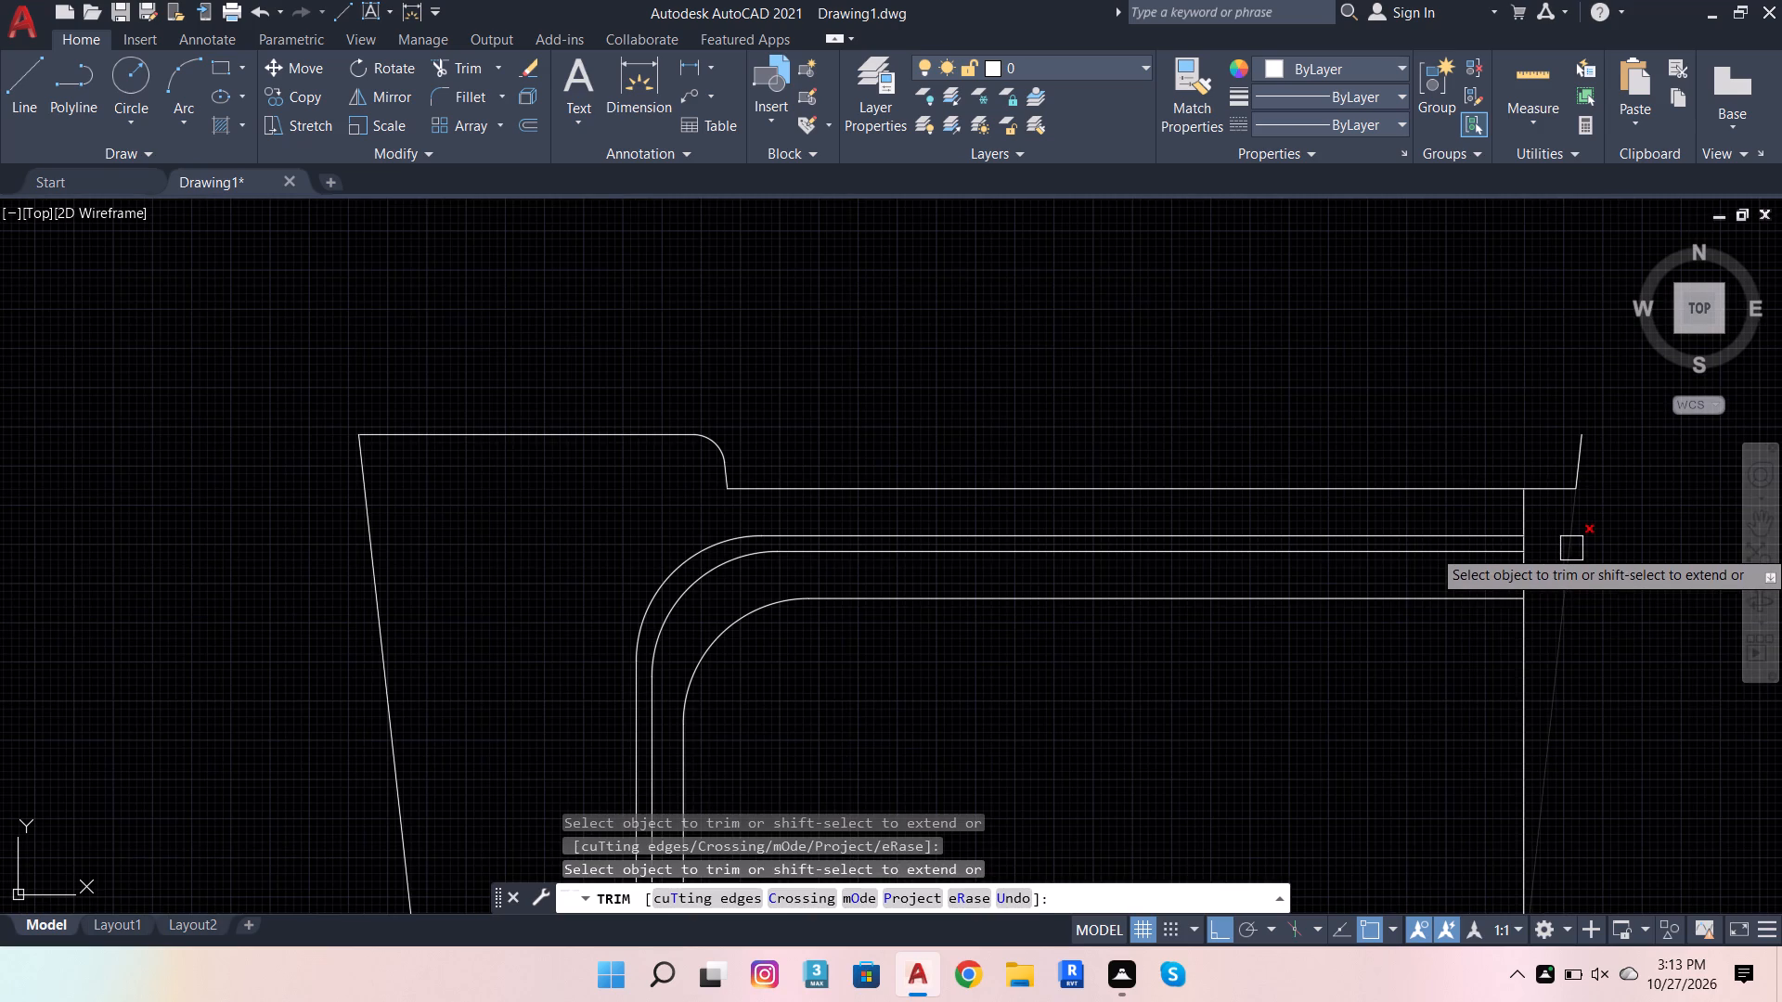
pyautogui.press('Escape')
pyautogui.press('Escape')
# Delete the four stacked vertical segments inside the elevation's right slanted side.
pyautogui.click(1517, 679)
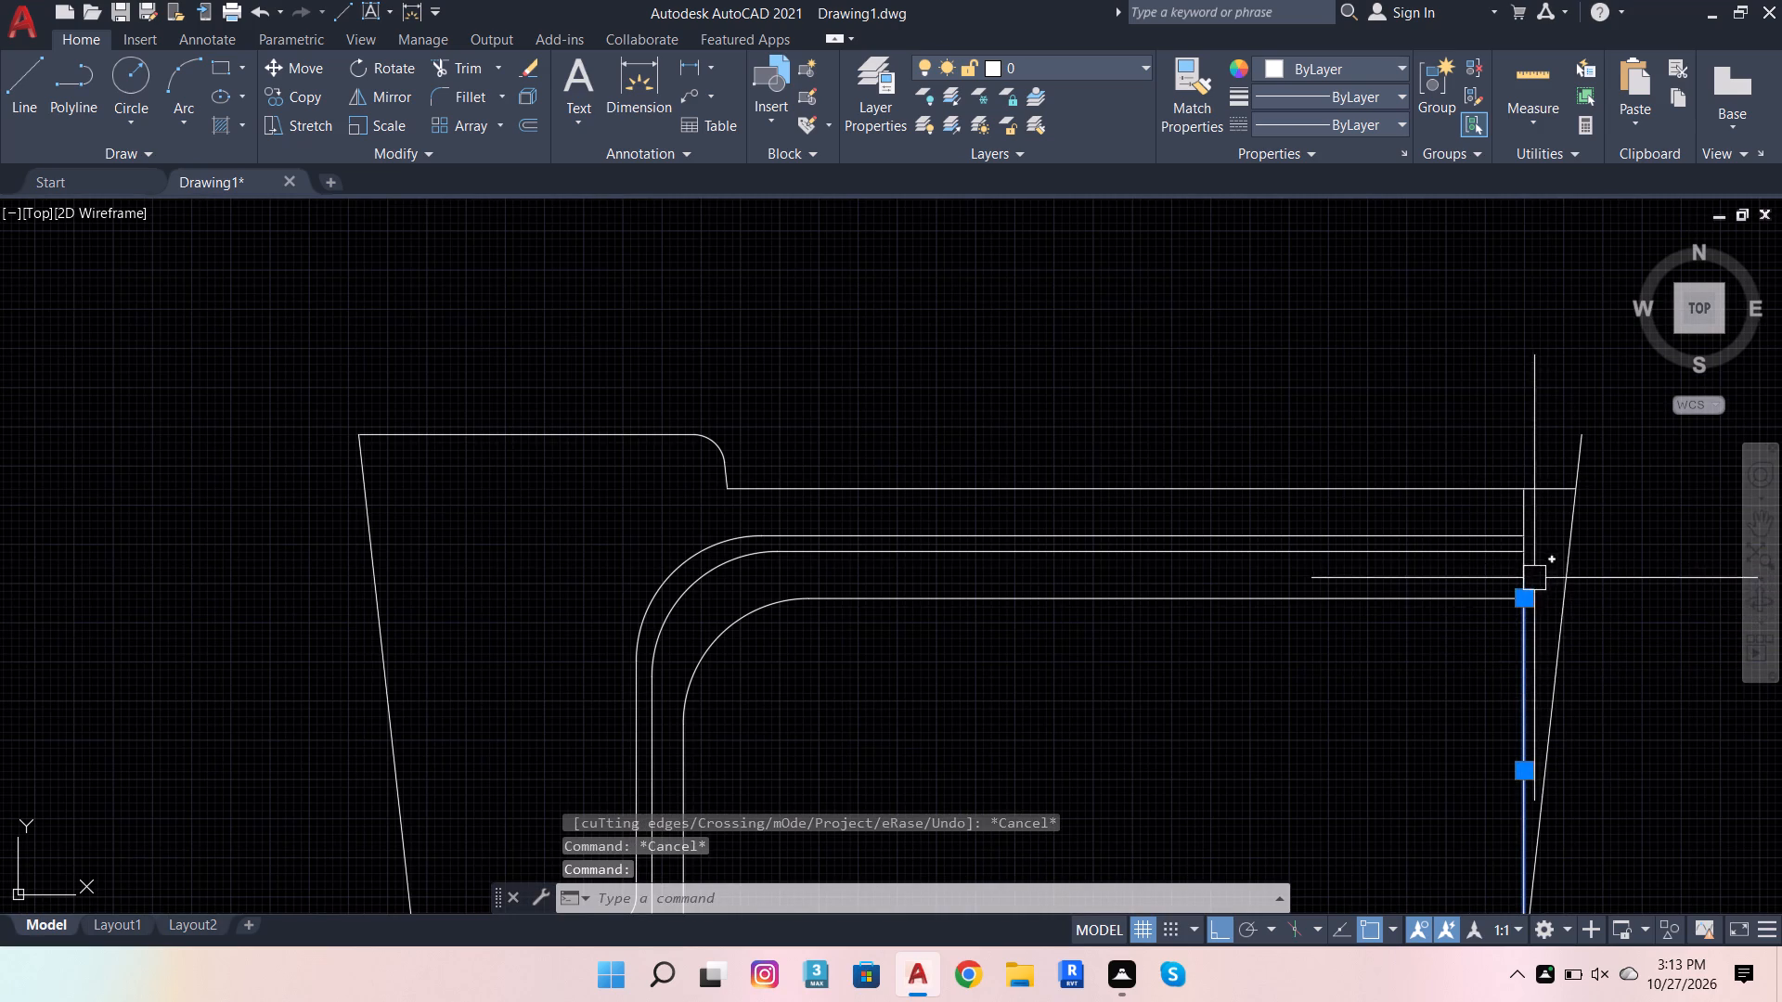
pyautogui.scroll(1, 1533, 577)
pyautogui.click(1529, 564)
pyautogui.click(1532, 466)
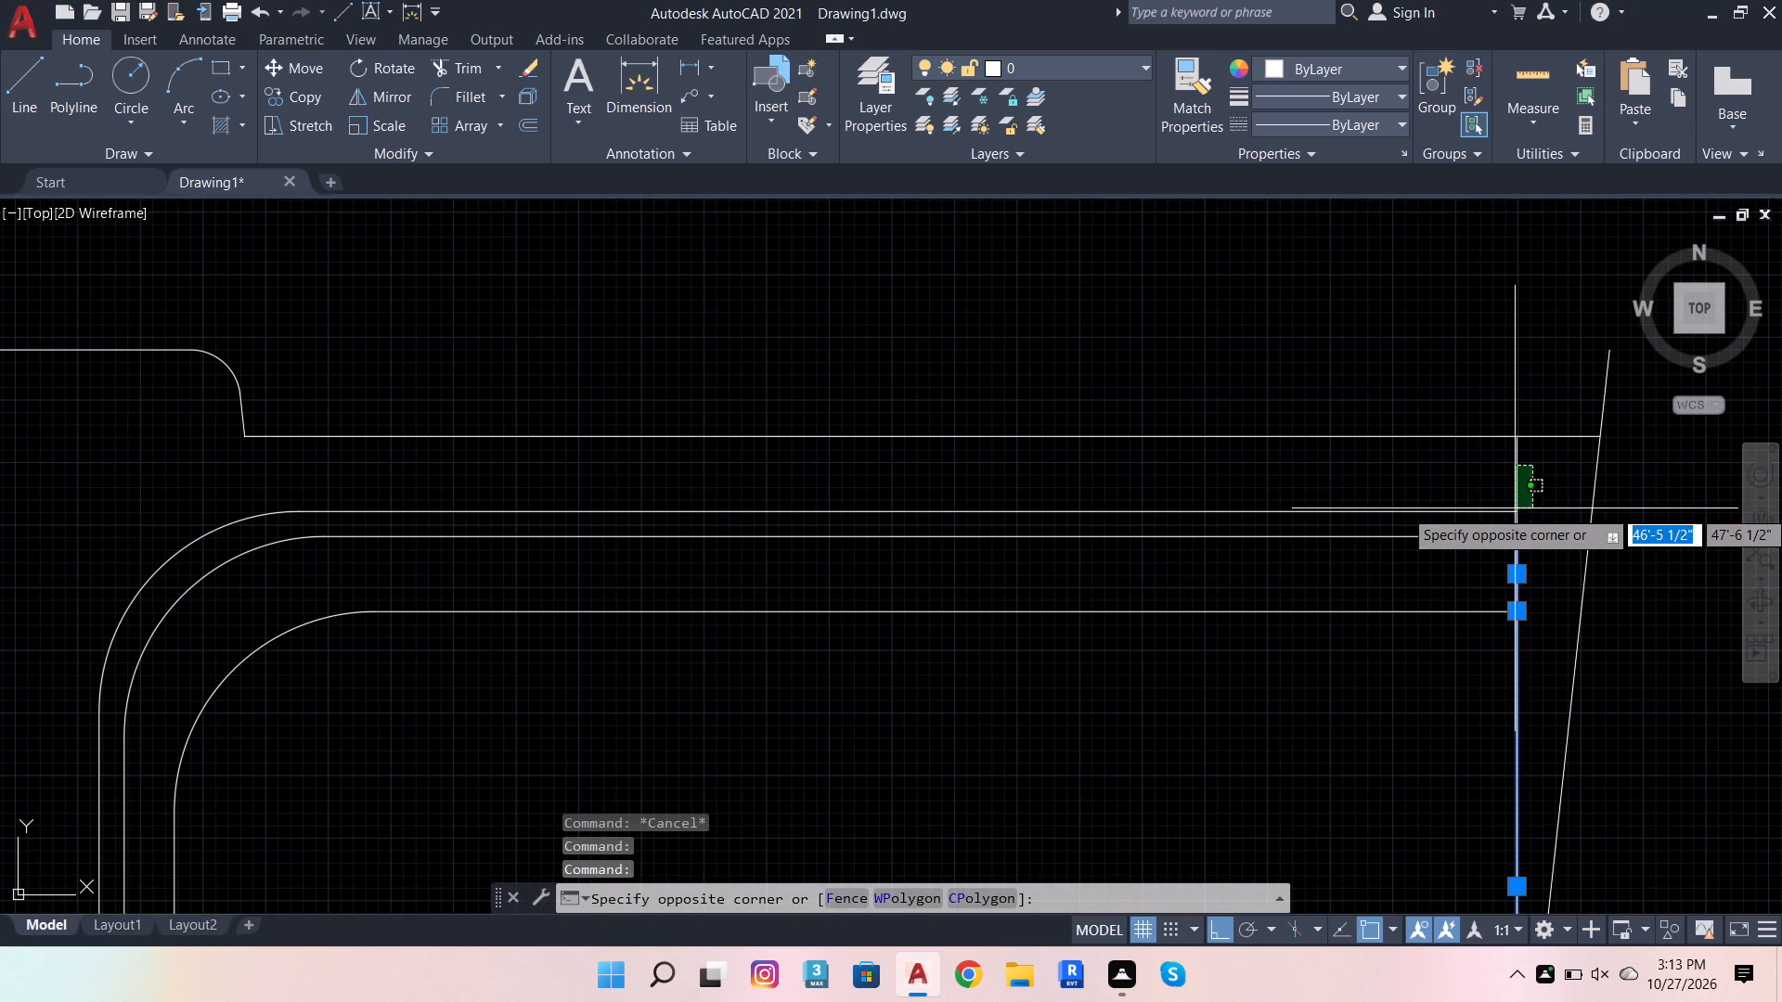
pyautogui.scroll(3, 1530, 517)
pyautogui.click(1400, 390)
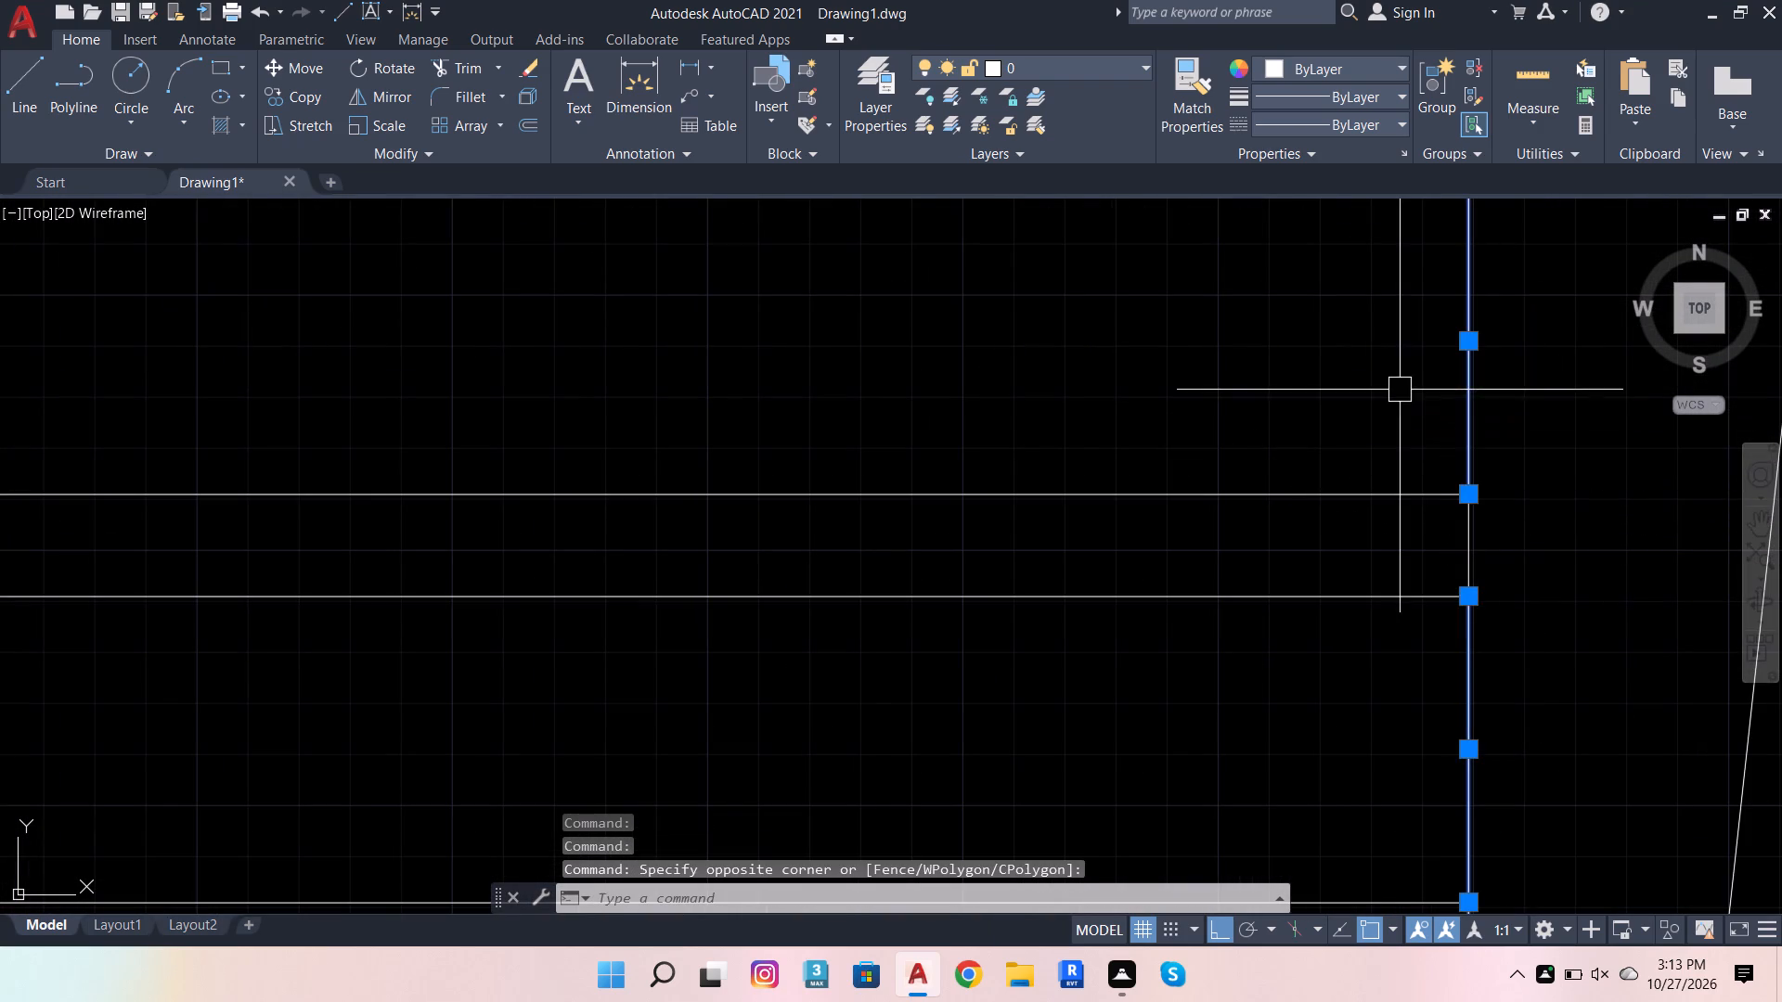
pyautogui.click(1469, 533)
pyautogui.scroll(-2, 939, 504)
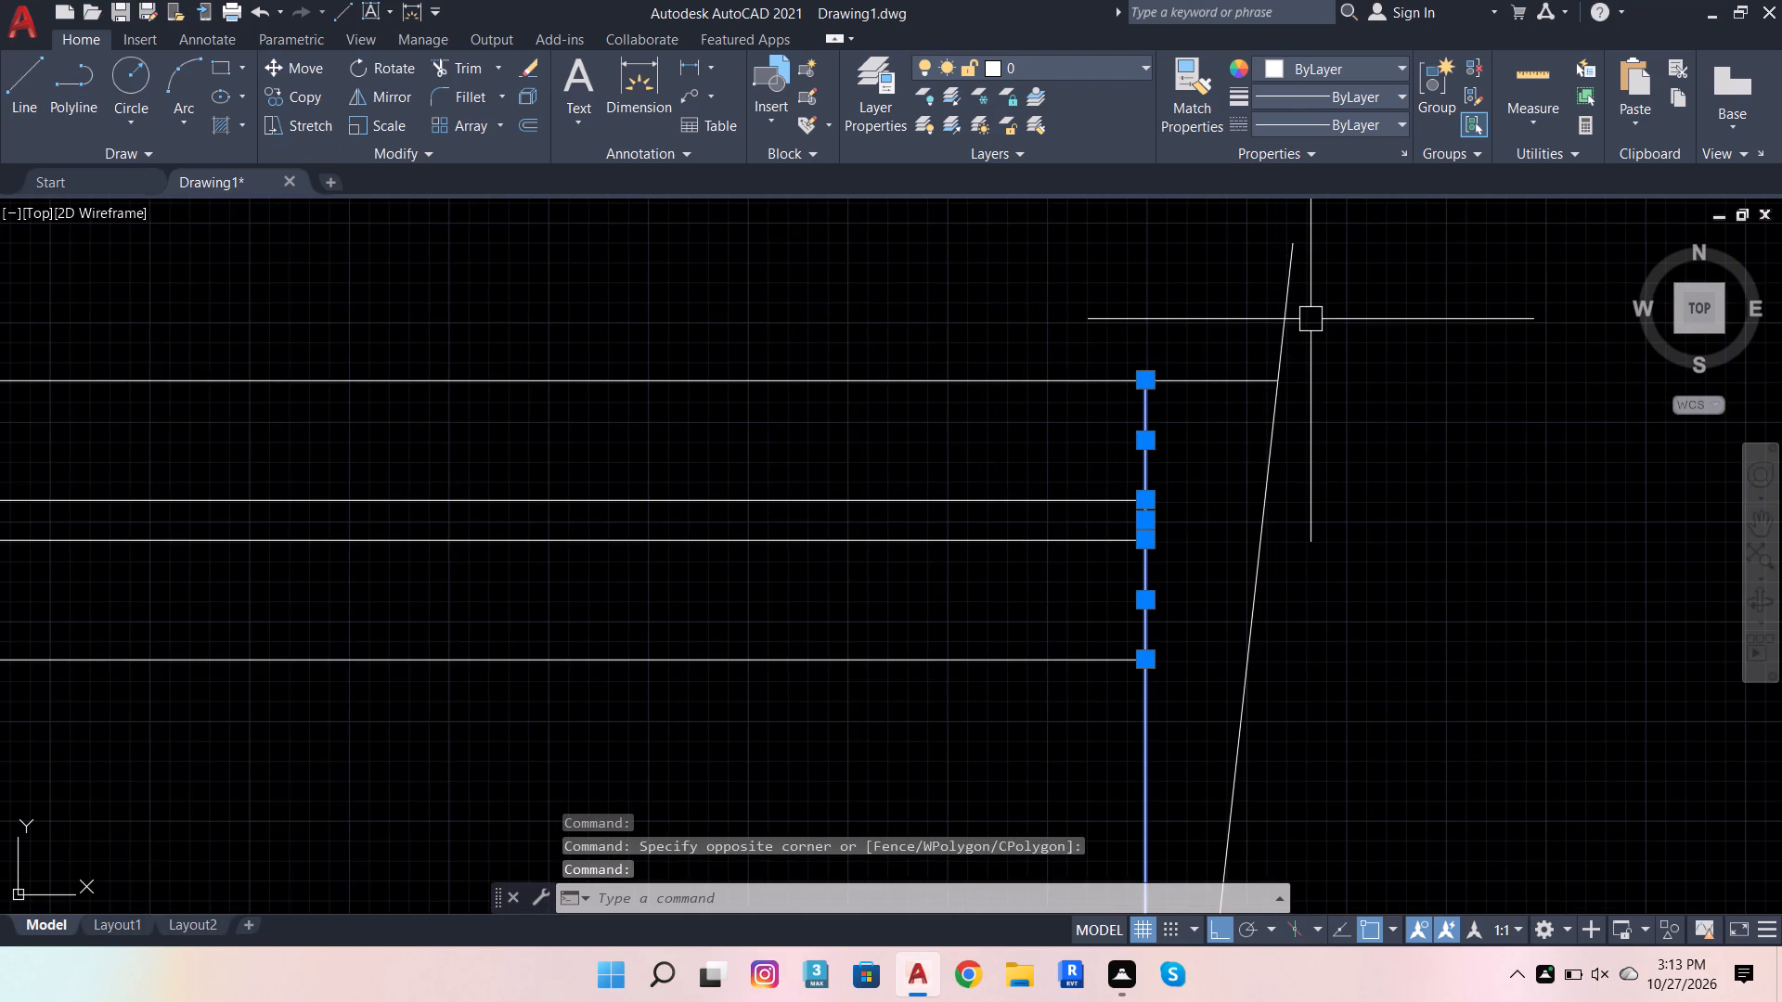
pyautogui.hotkey('shift', 'Delete')
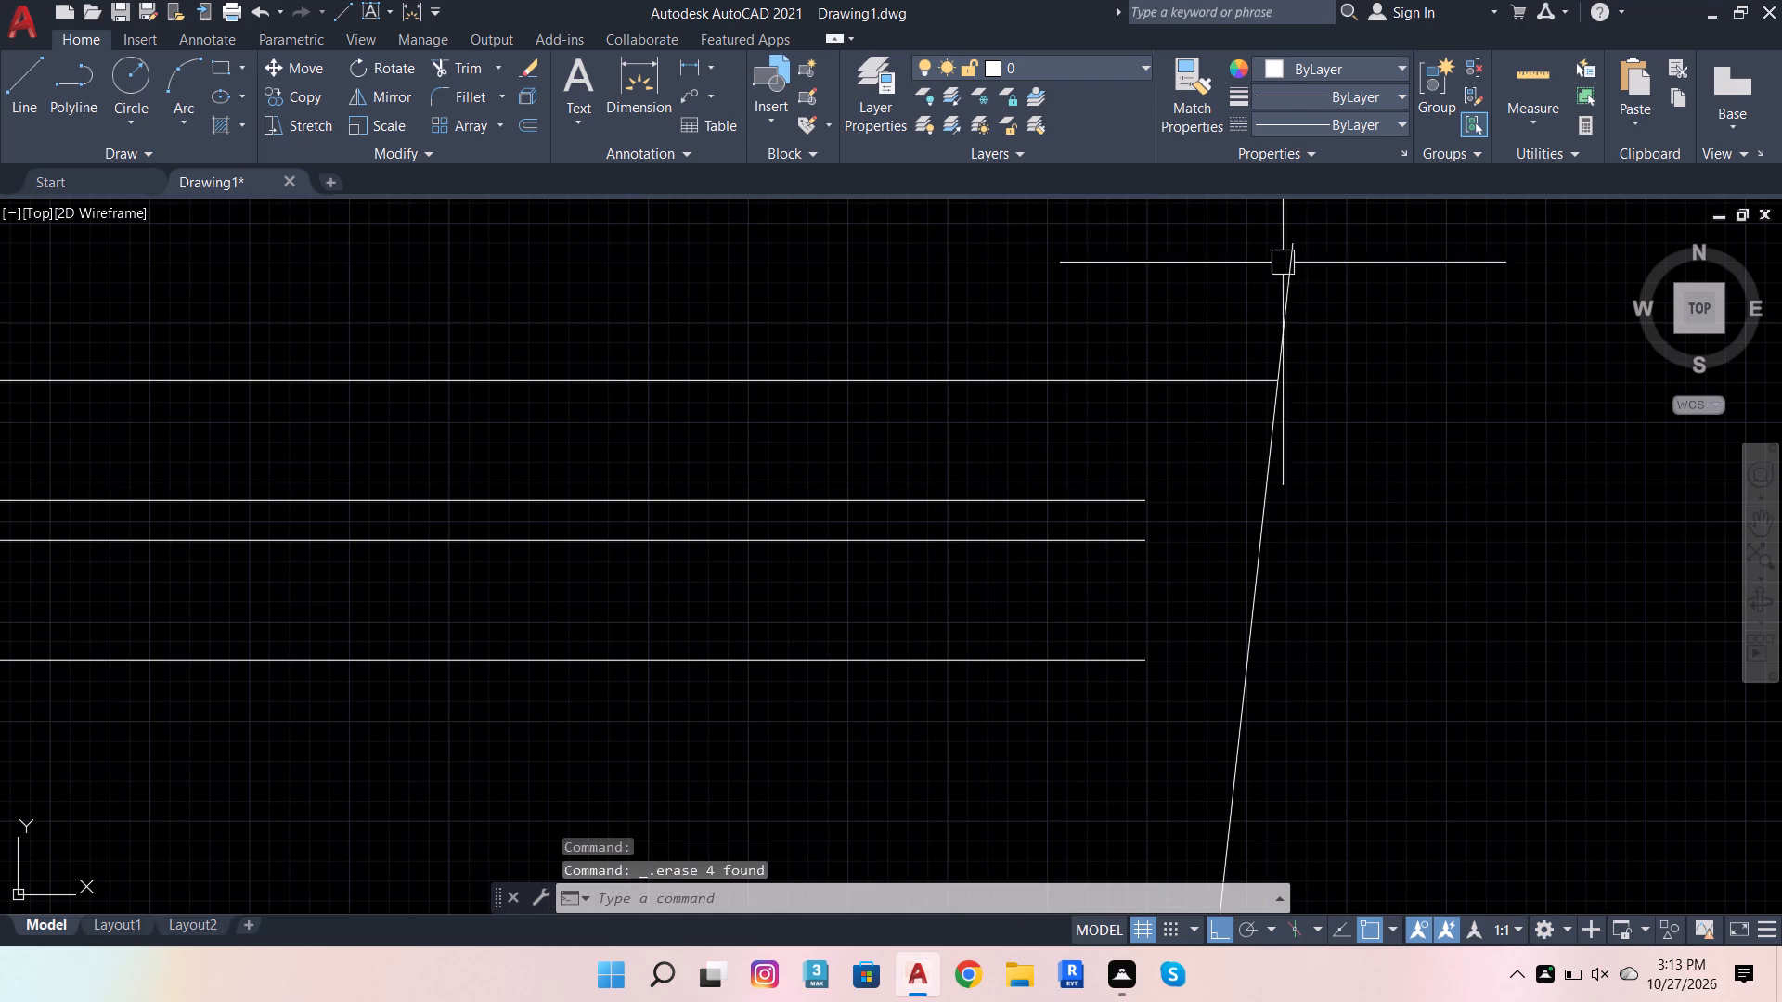
# Trim the right slanted line above the top edge and extend the three horizontal divider band lines to meet it.
pyautogui.click(473, 61)
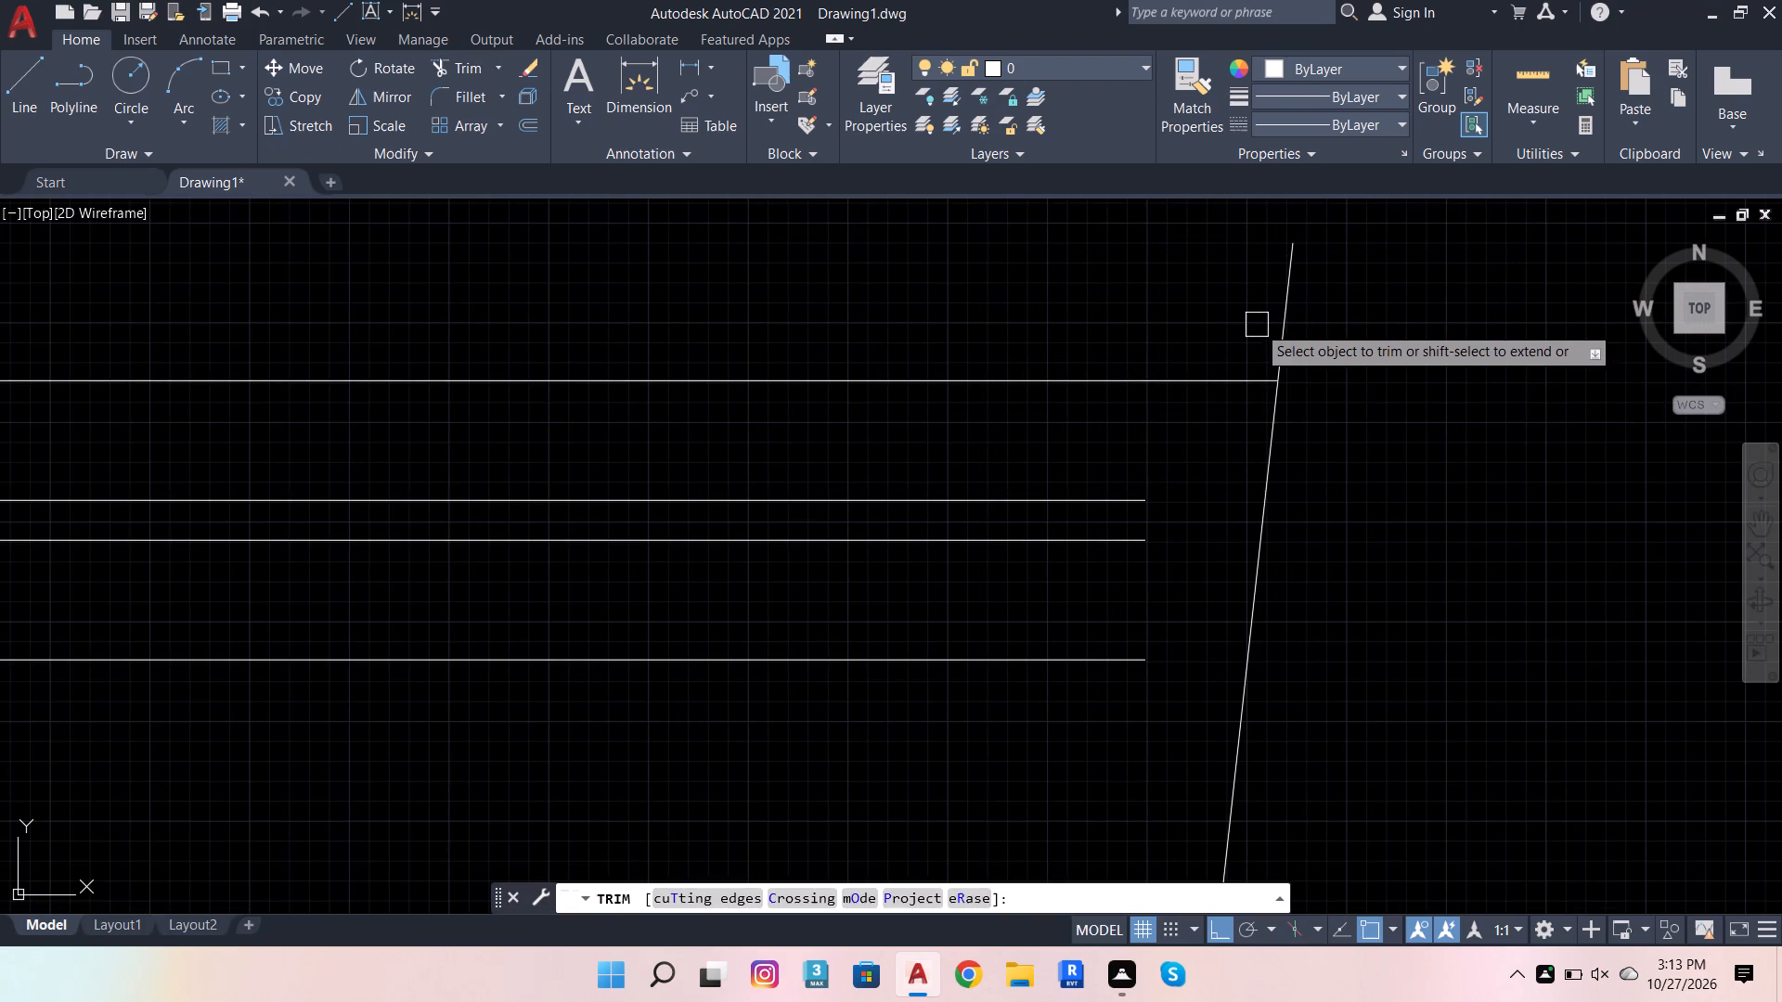
pyautogui.click(1287, 313)
pyautogui.scroll(-3, 1404, 319)
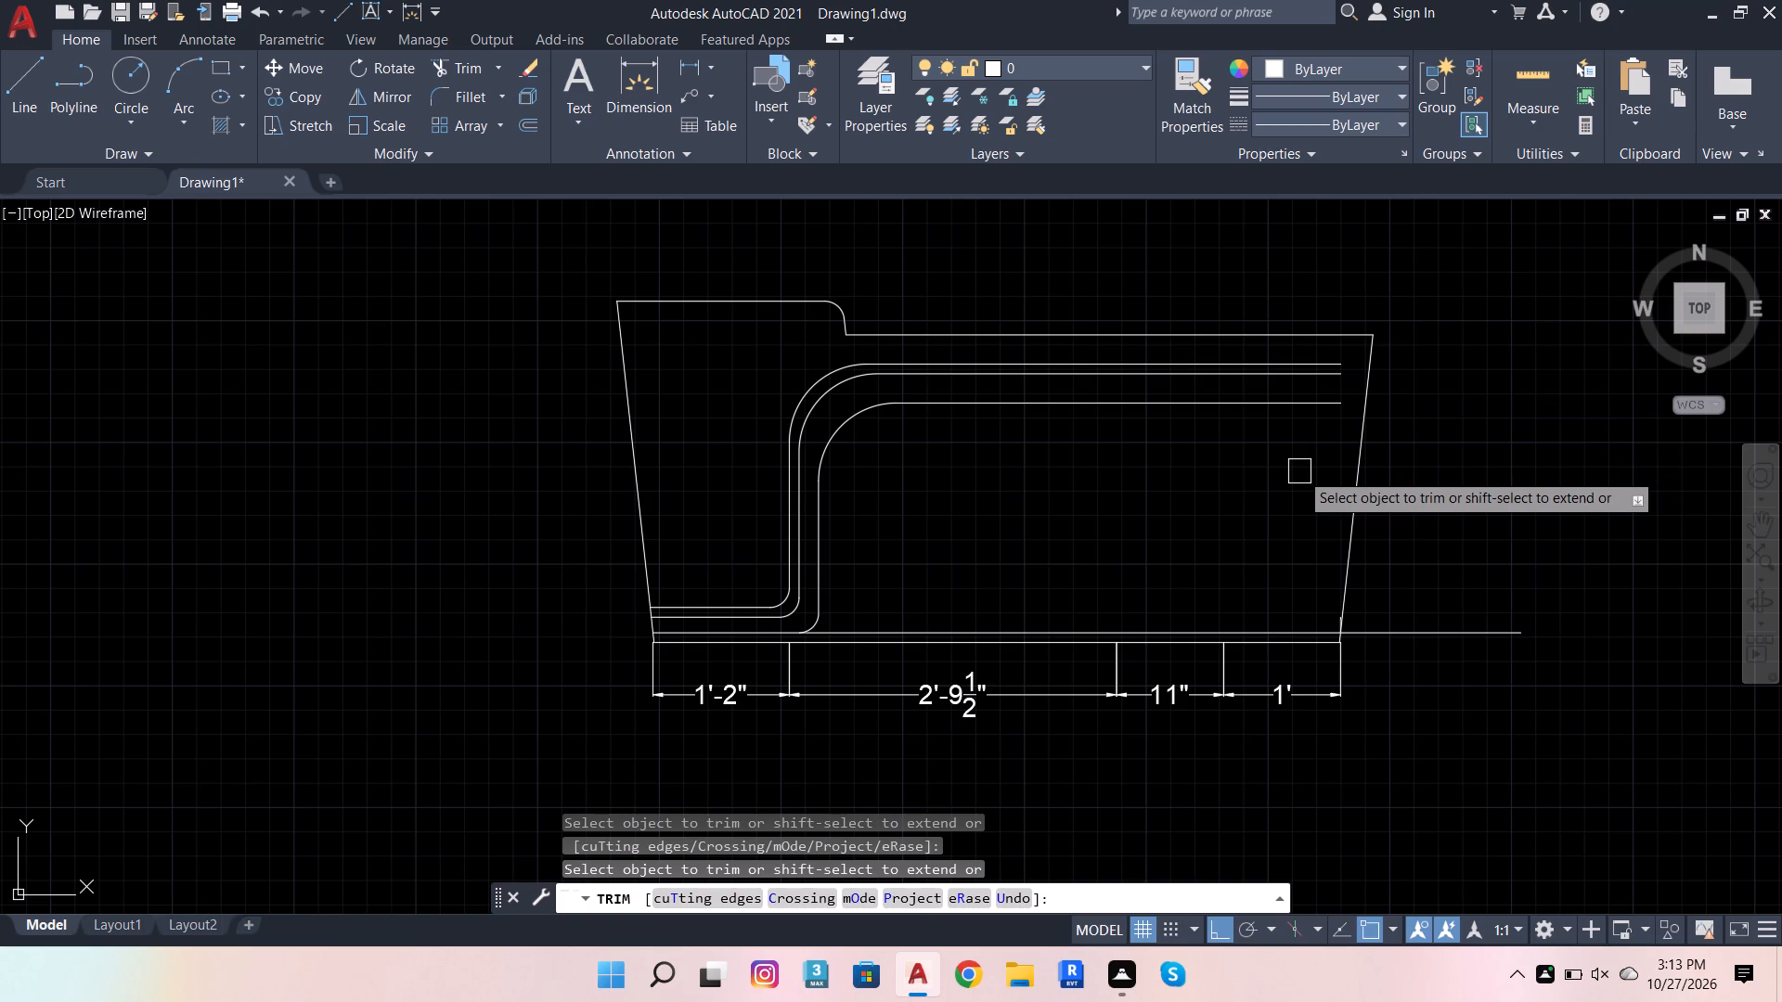
pyautogui.keyDown('shift'); pyautogui.moveTo(1299, 471); pyautogui.dragTo(1309, 354); pyautogui.keyUp('shift')
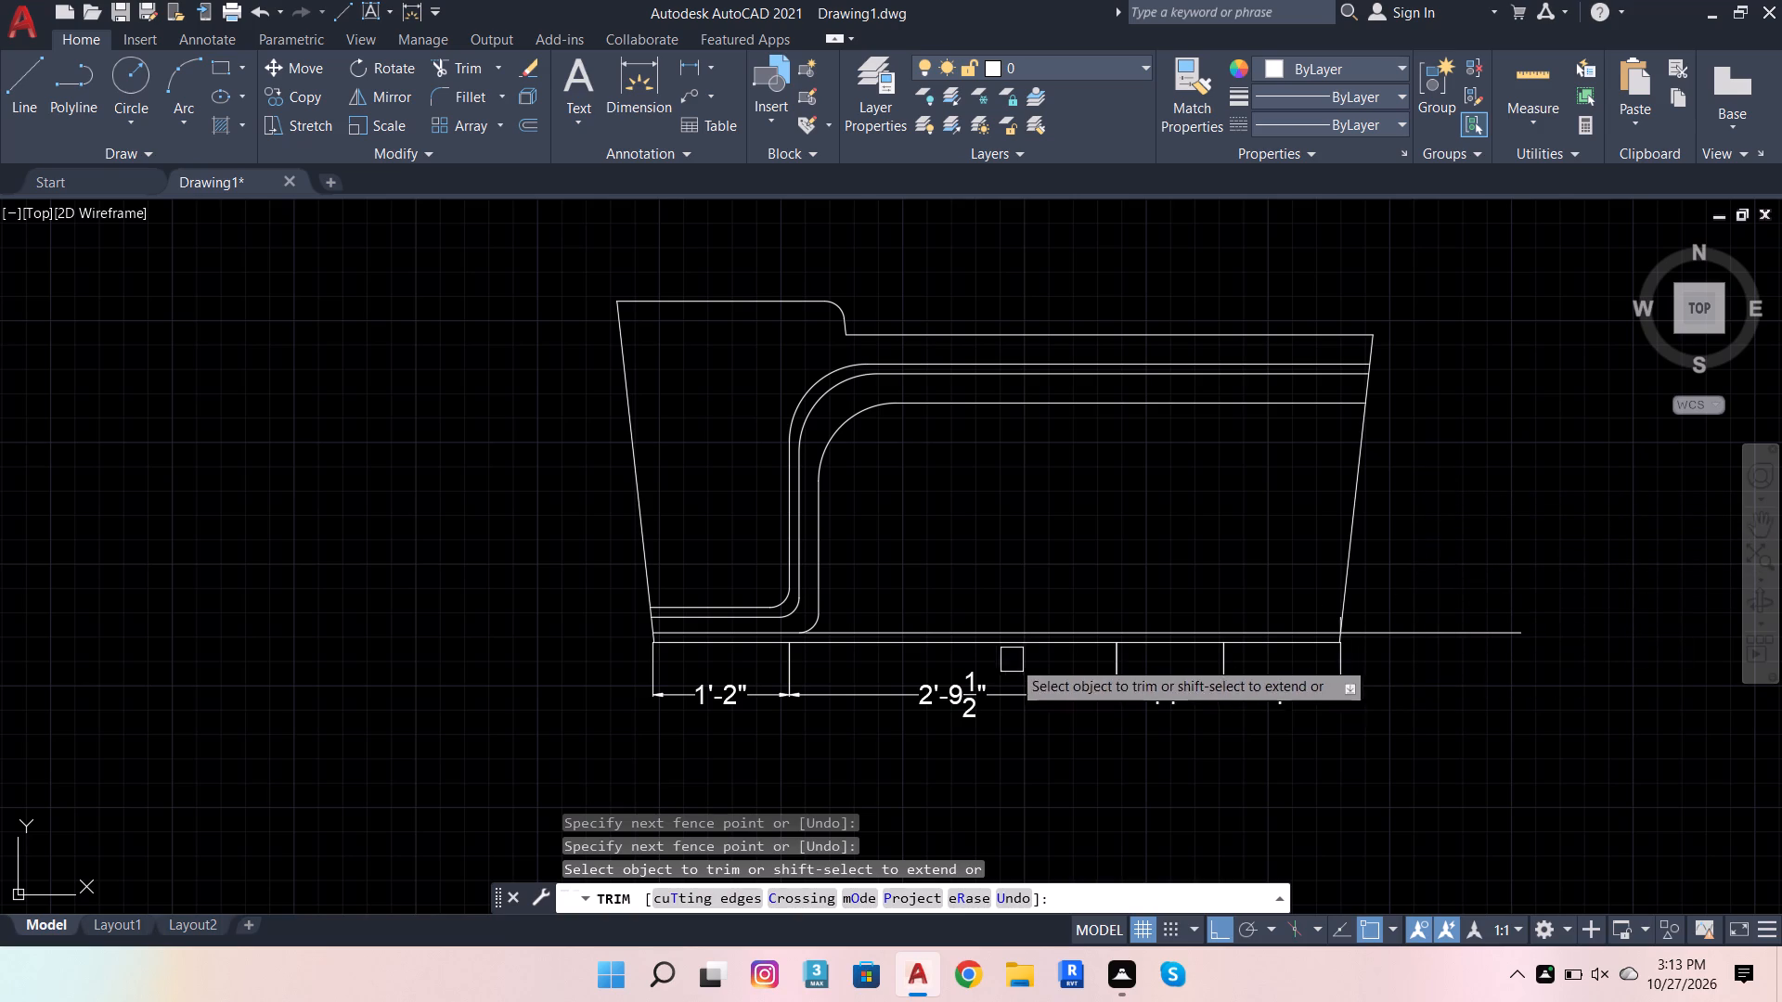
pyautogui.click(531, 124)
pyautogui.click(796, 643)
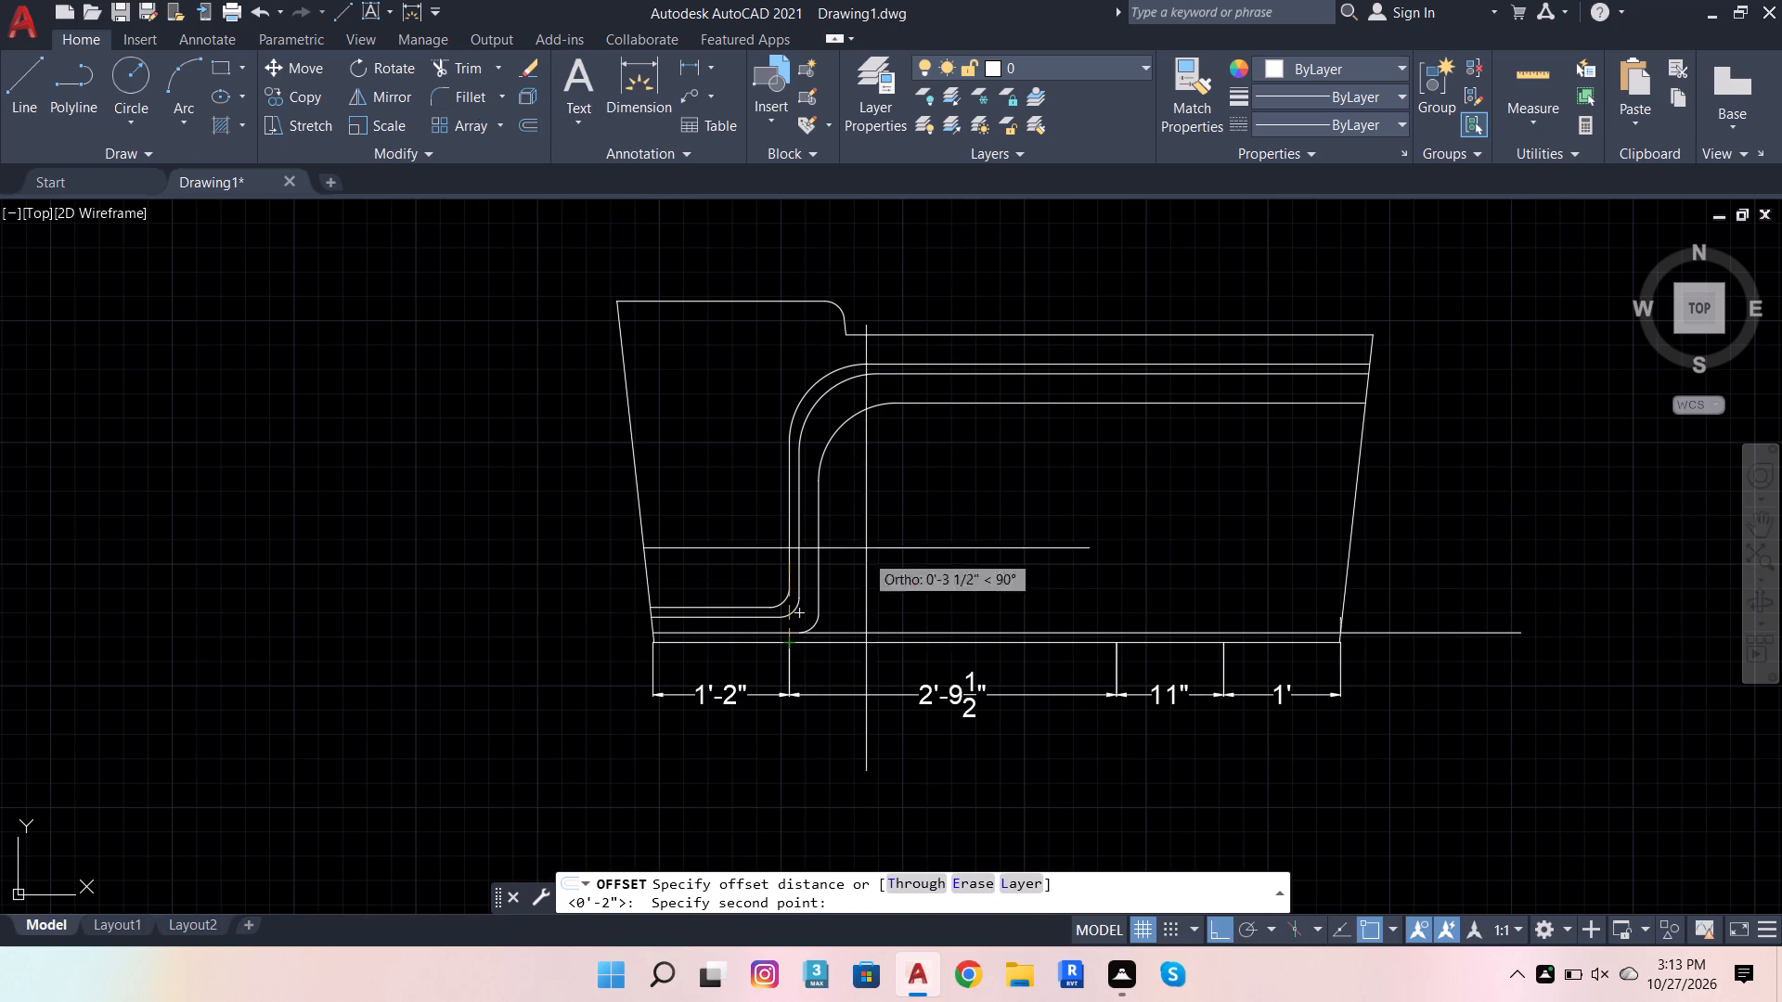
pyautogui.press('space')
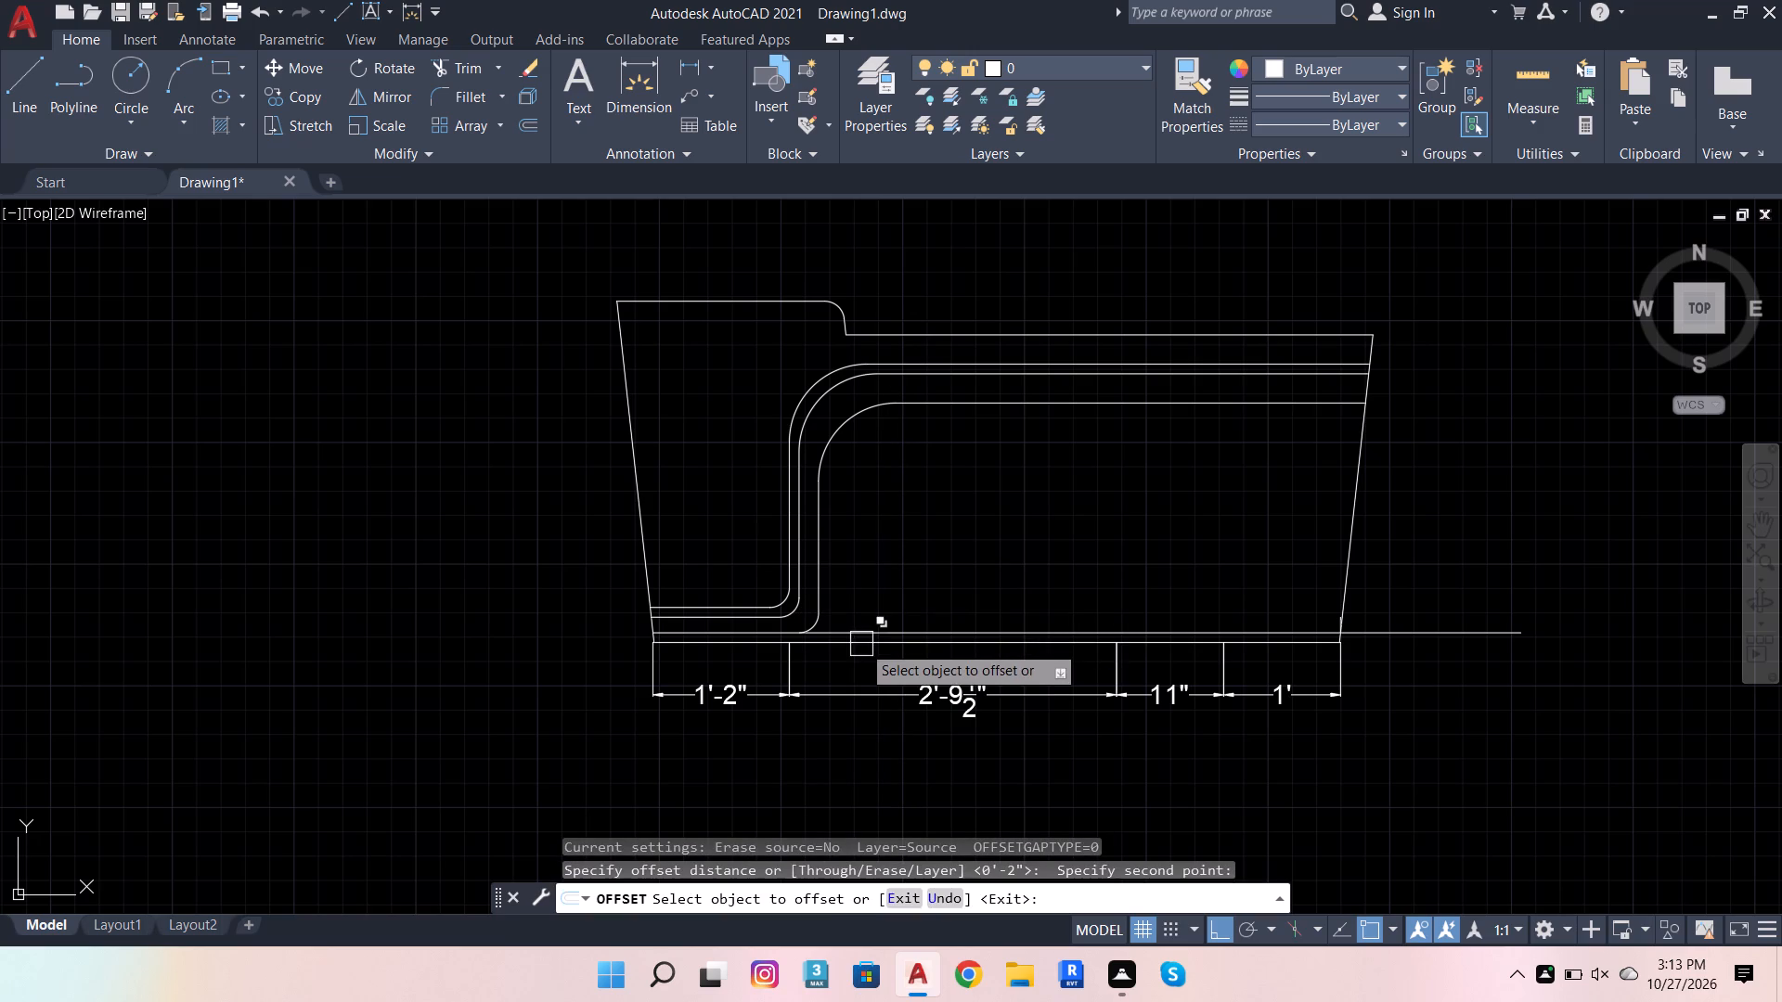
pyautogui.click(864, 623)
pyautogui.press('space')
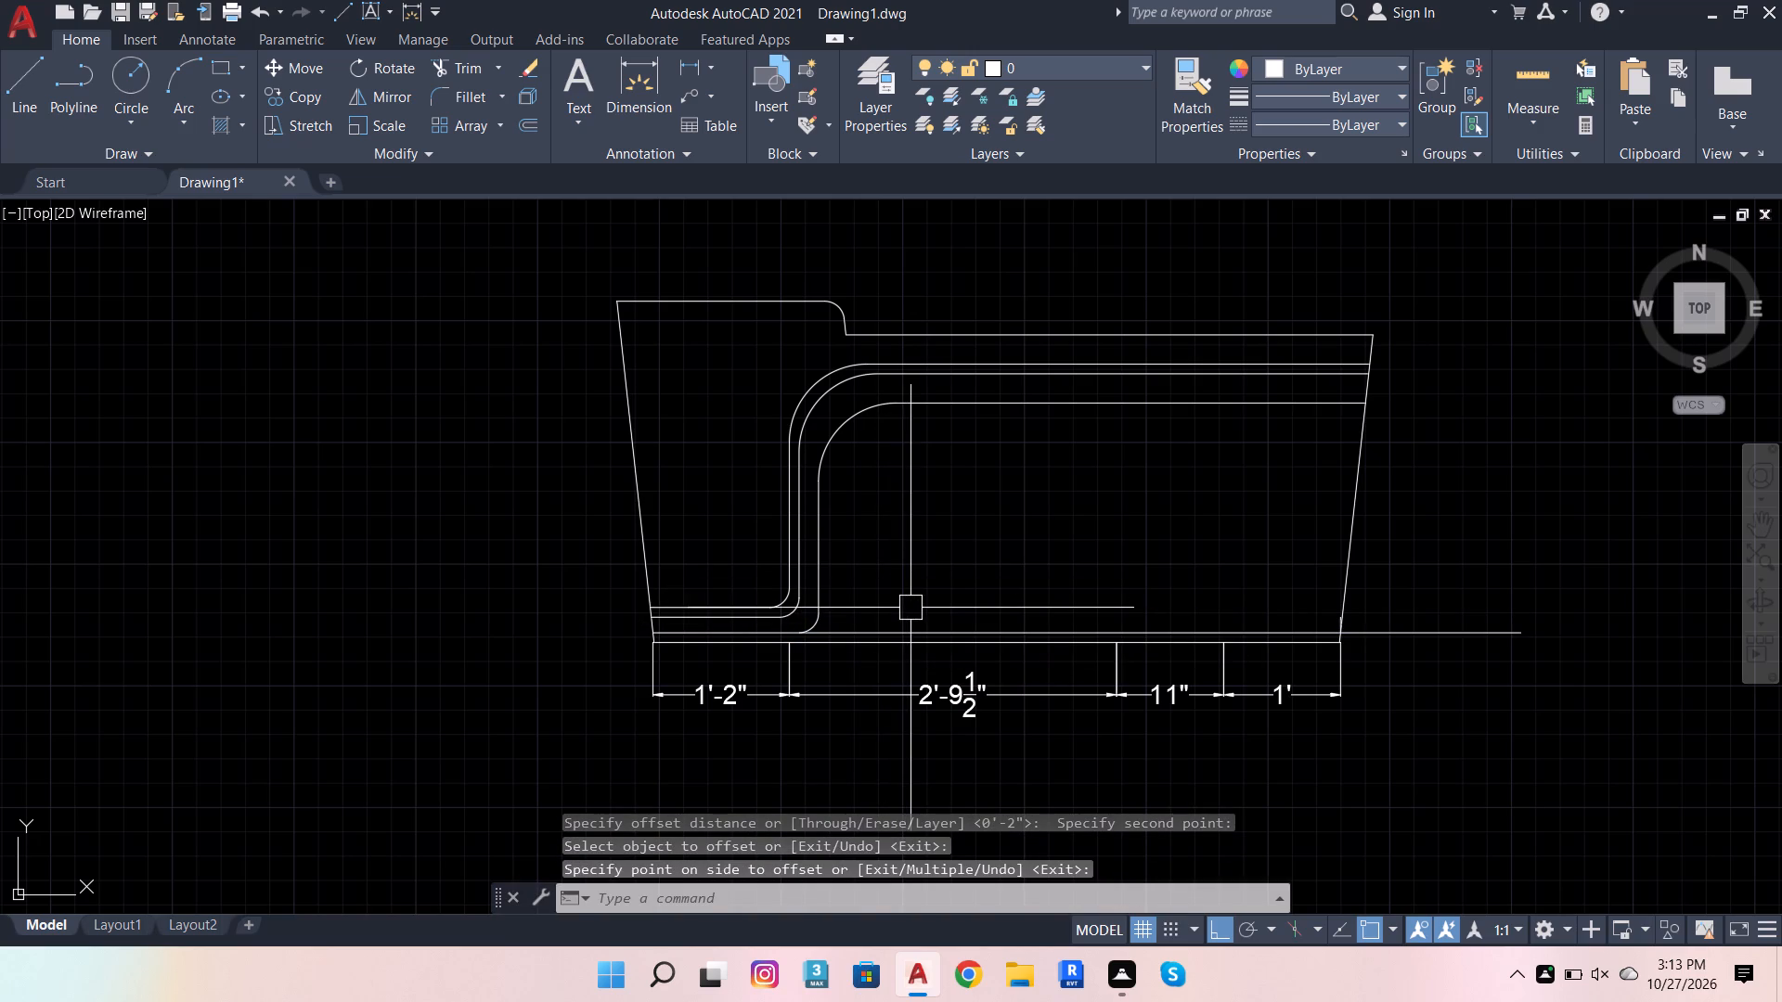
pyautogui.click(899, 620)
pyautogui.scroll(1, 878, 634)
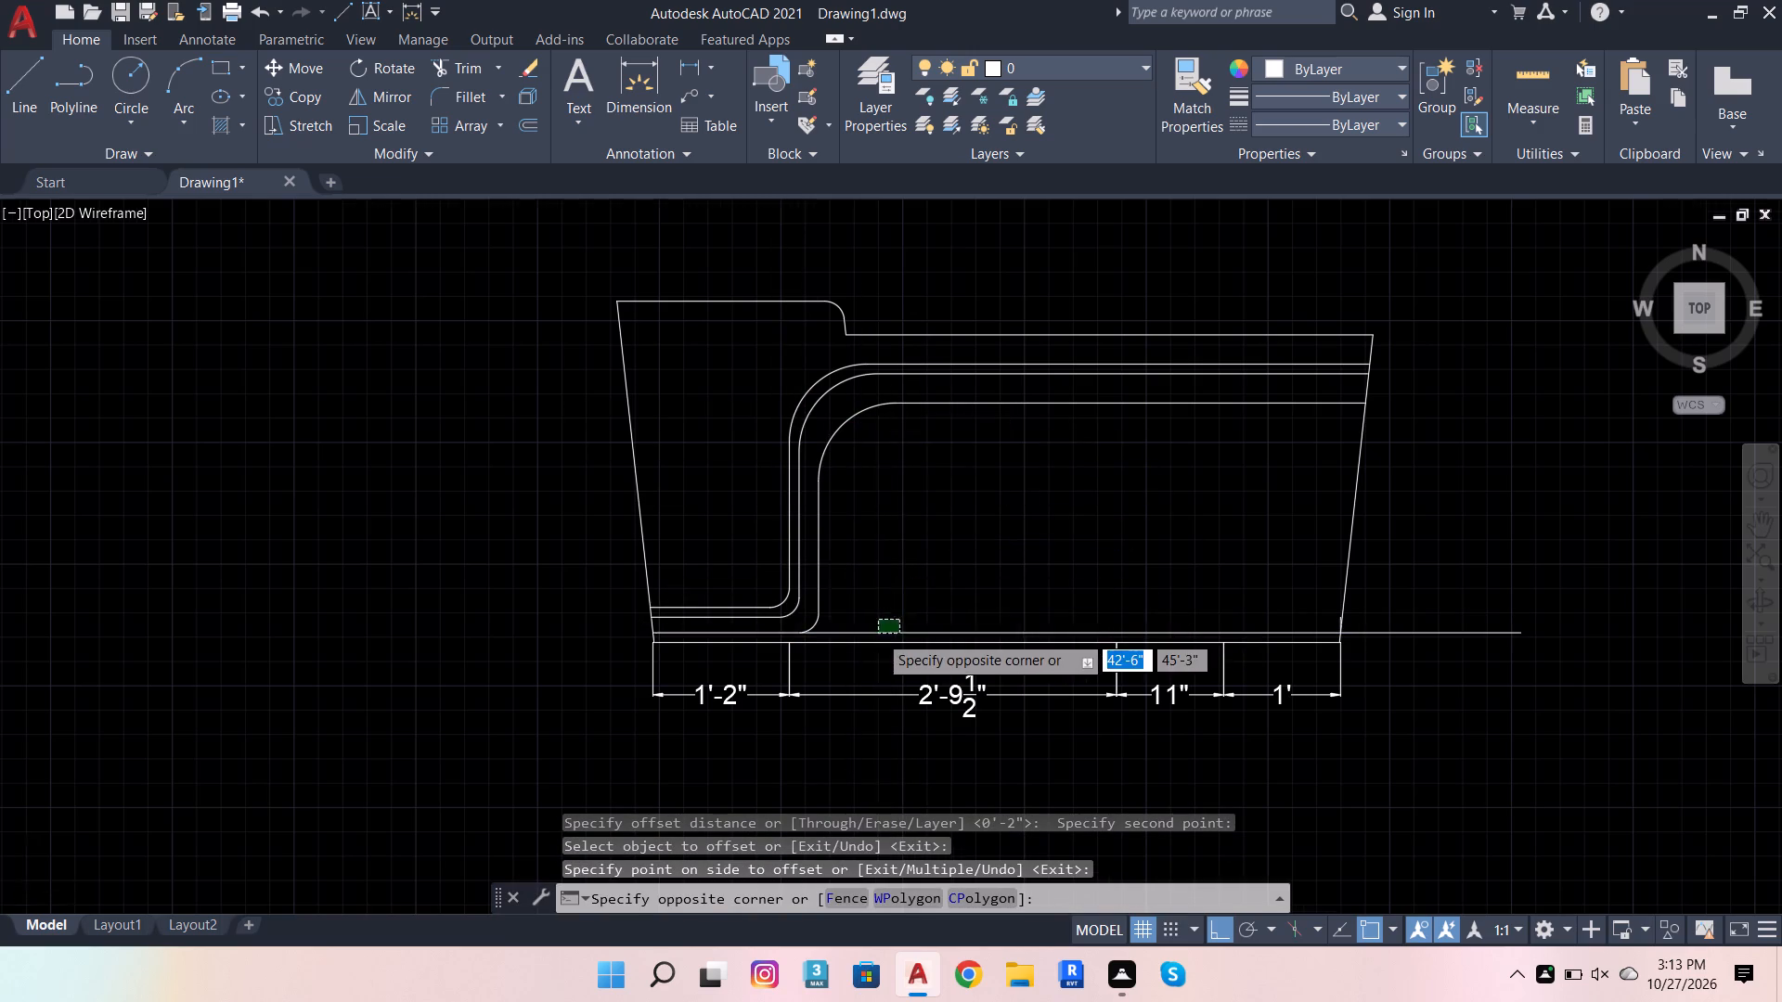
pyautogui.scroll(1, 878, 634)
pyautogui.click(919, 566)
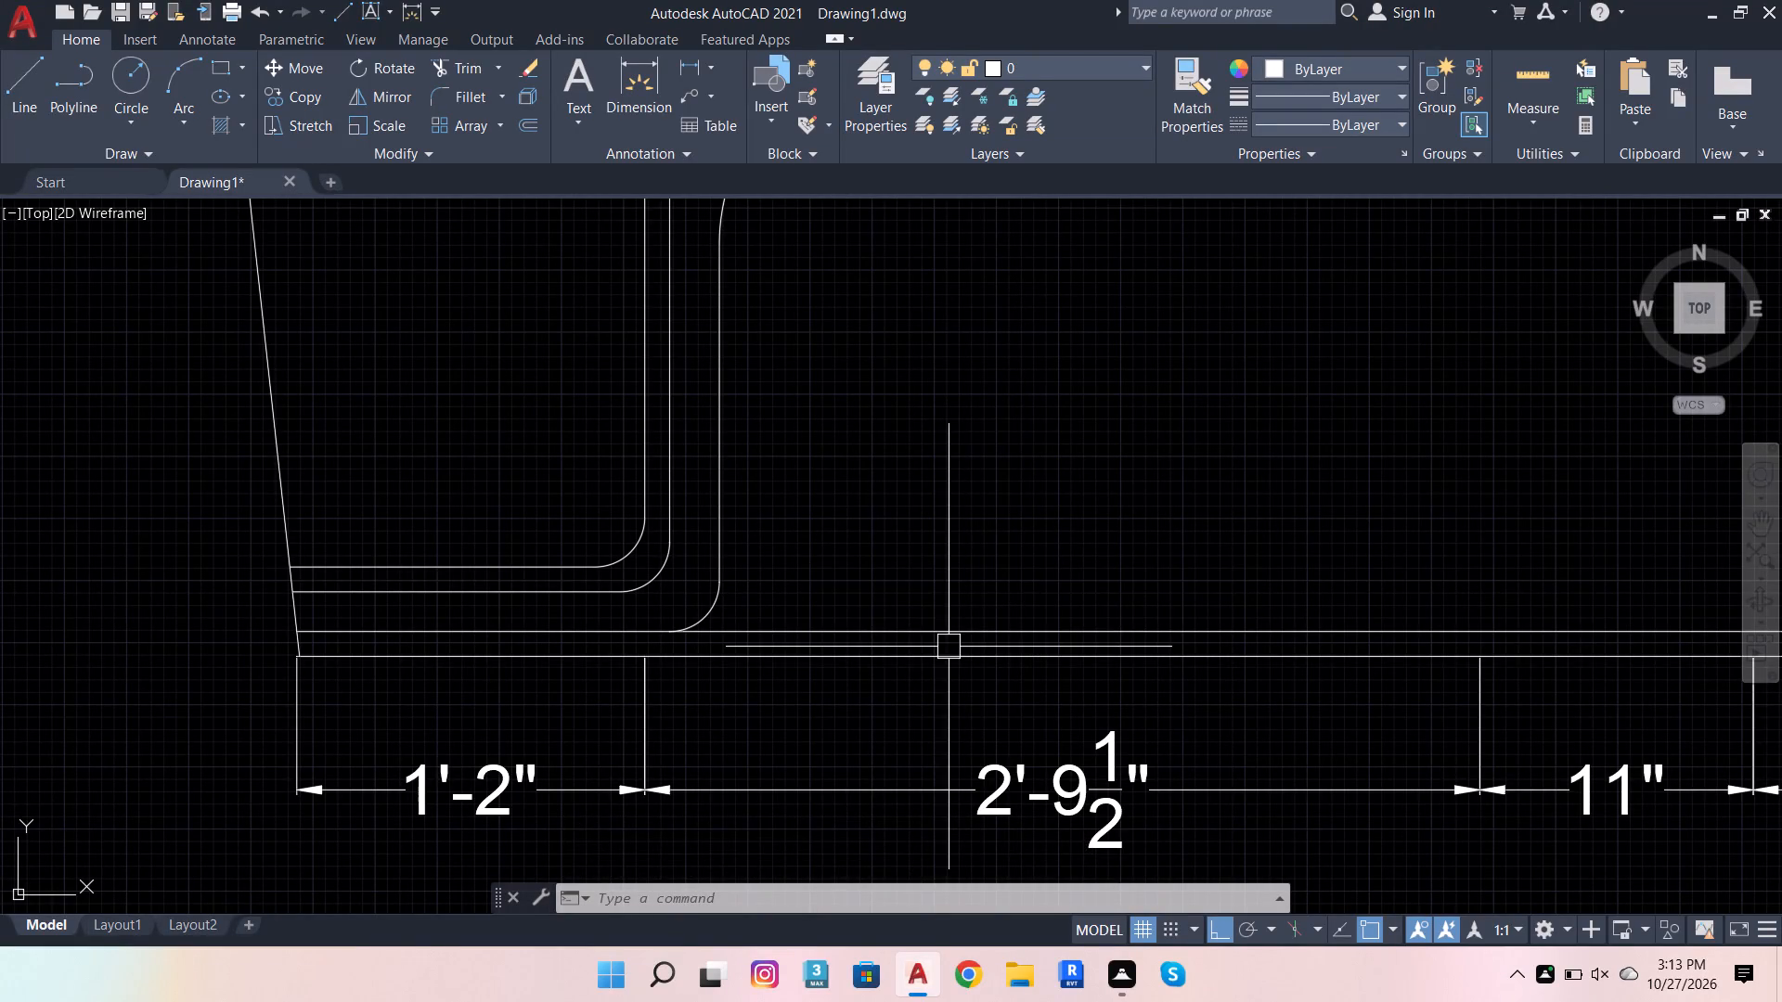
# Offset the 2'-9 1/2" segment of the elevation's base line upward by 1'-10".
pyautogui.click(916, 649)
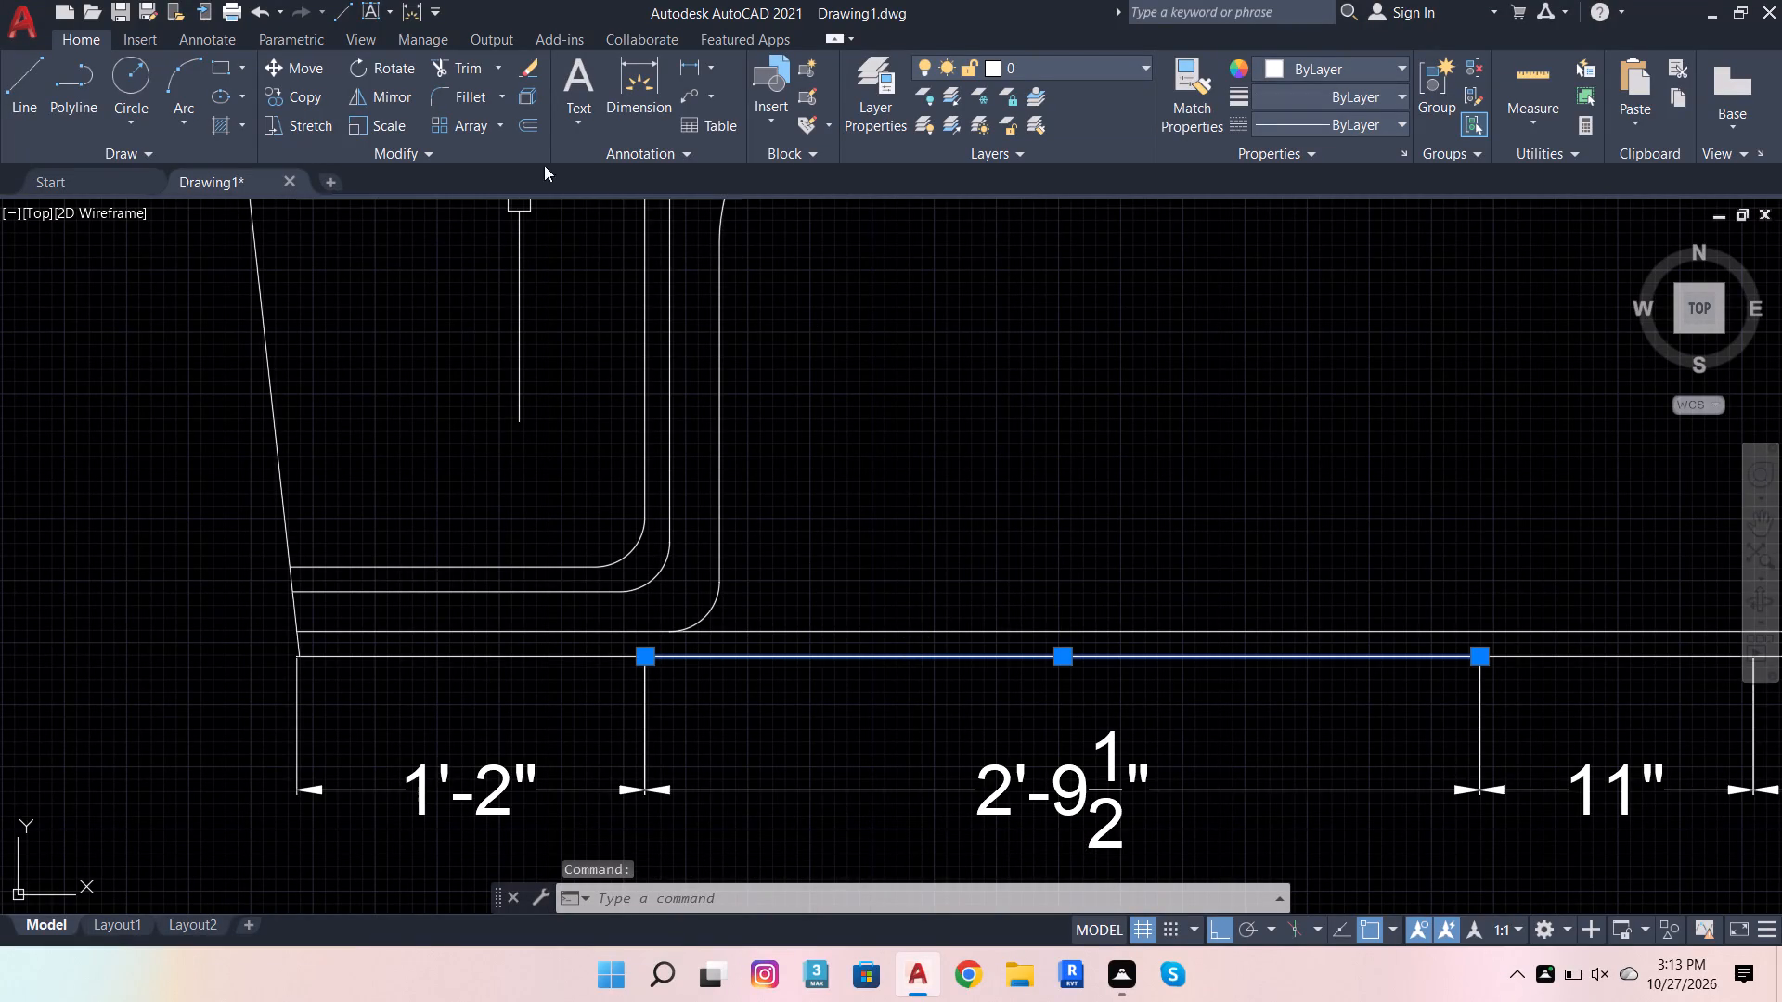
pyautogui.click(523, 125)
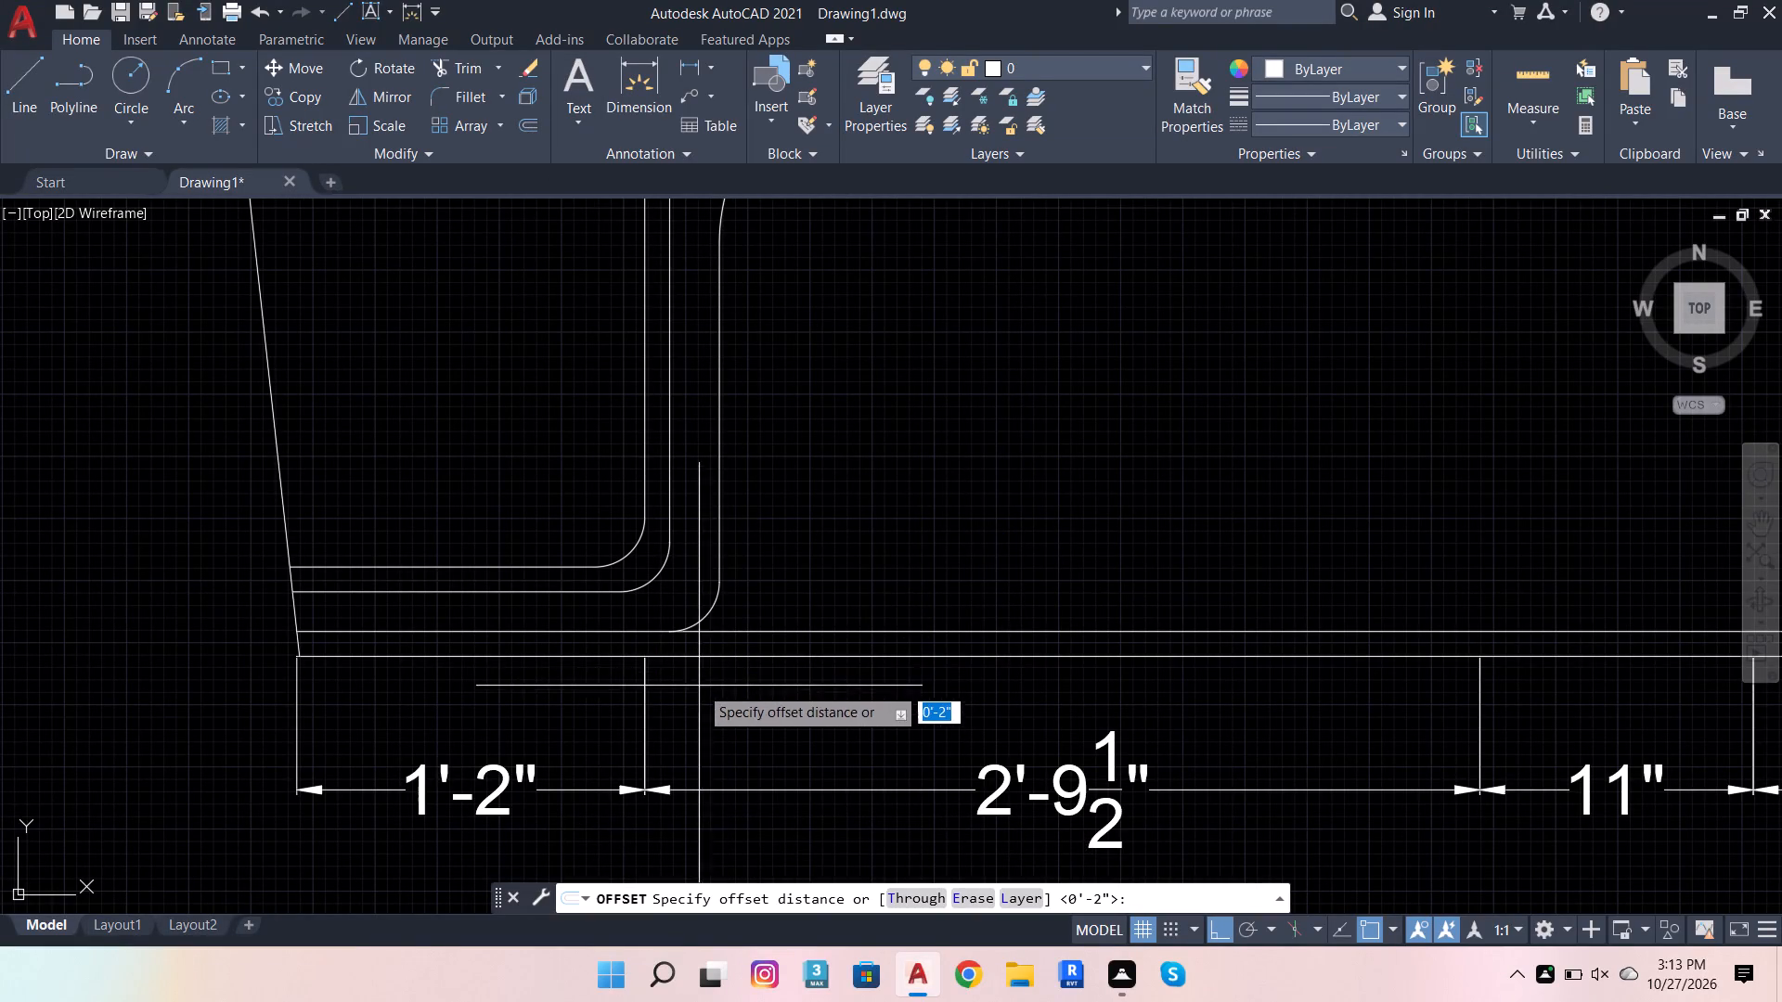
pyautogui.click(659, 662)
pyautogui.scroll(-2, 803, 544)
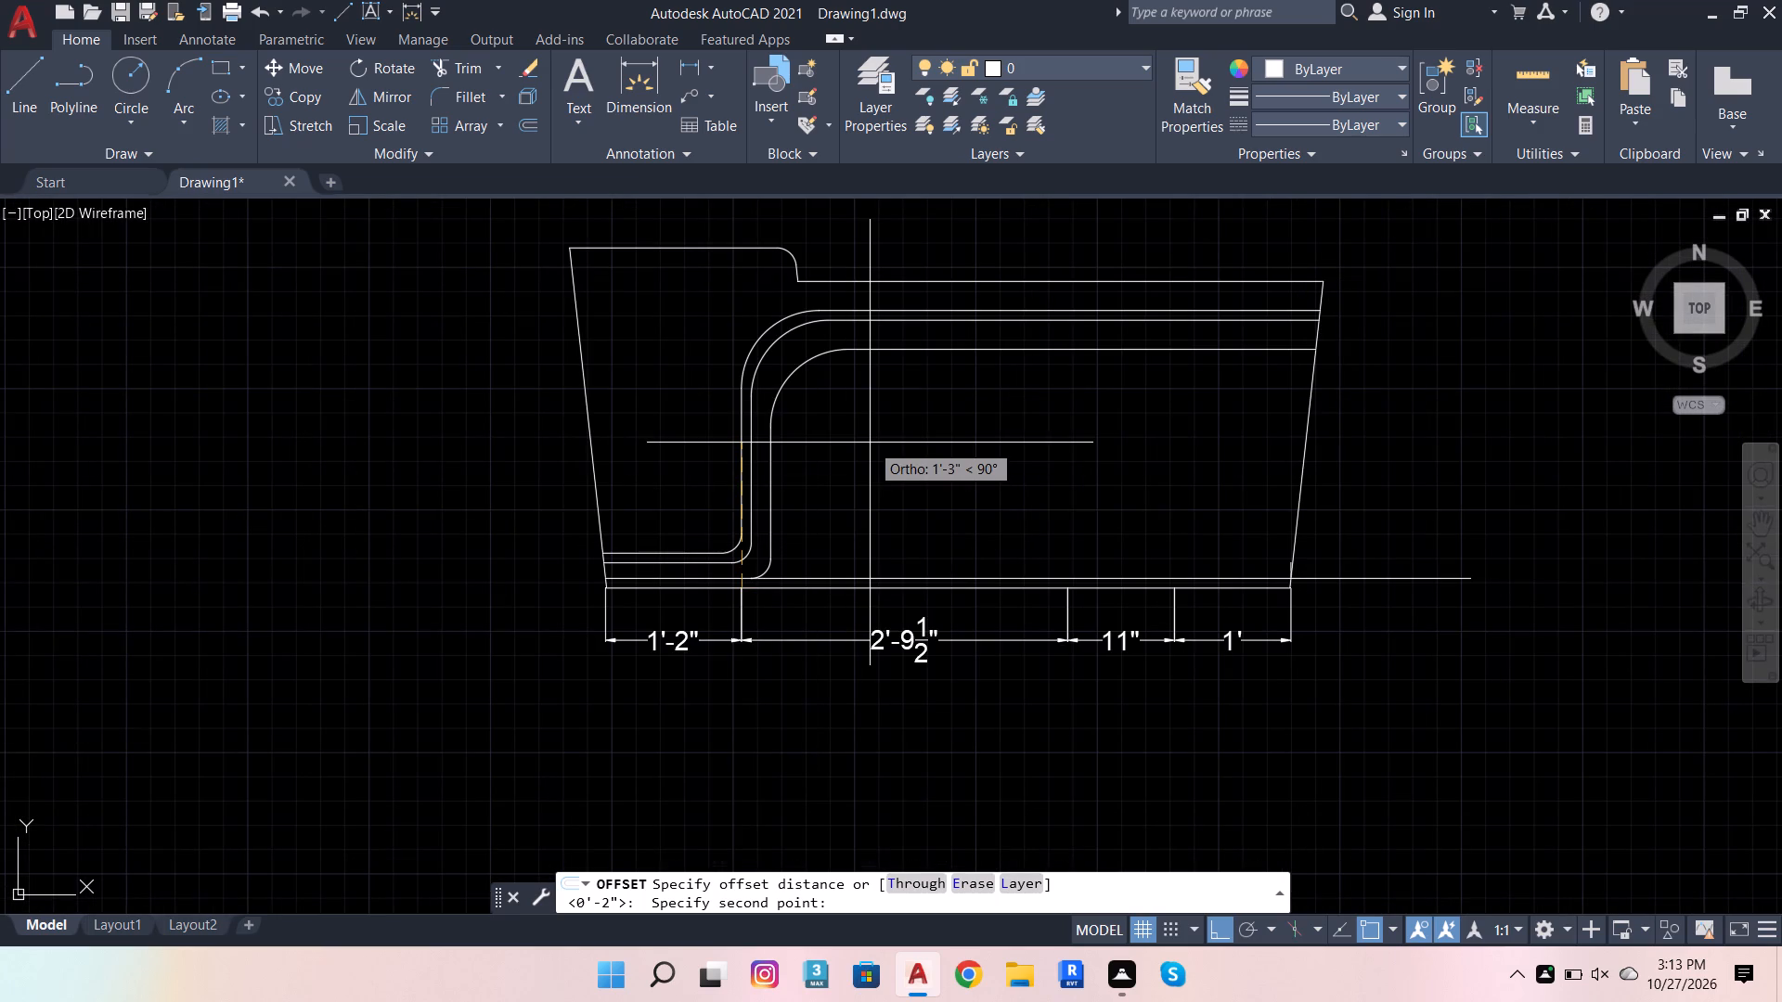
pyautogui.write("1'10")
pyautogui.press('Return')
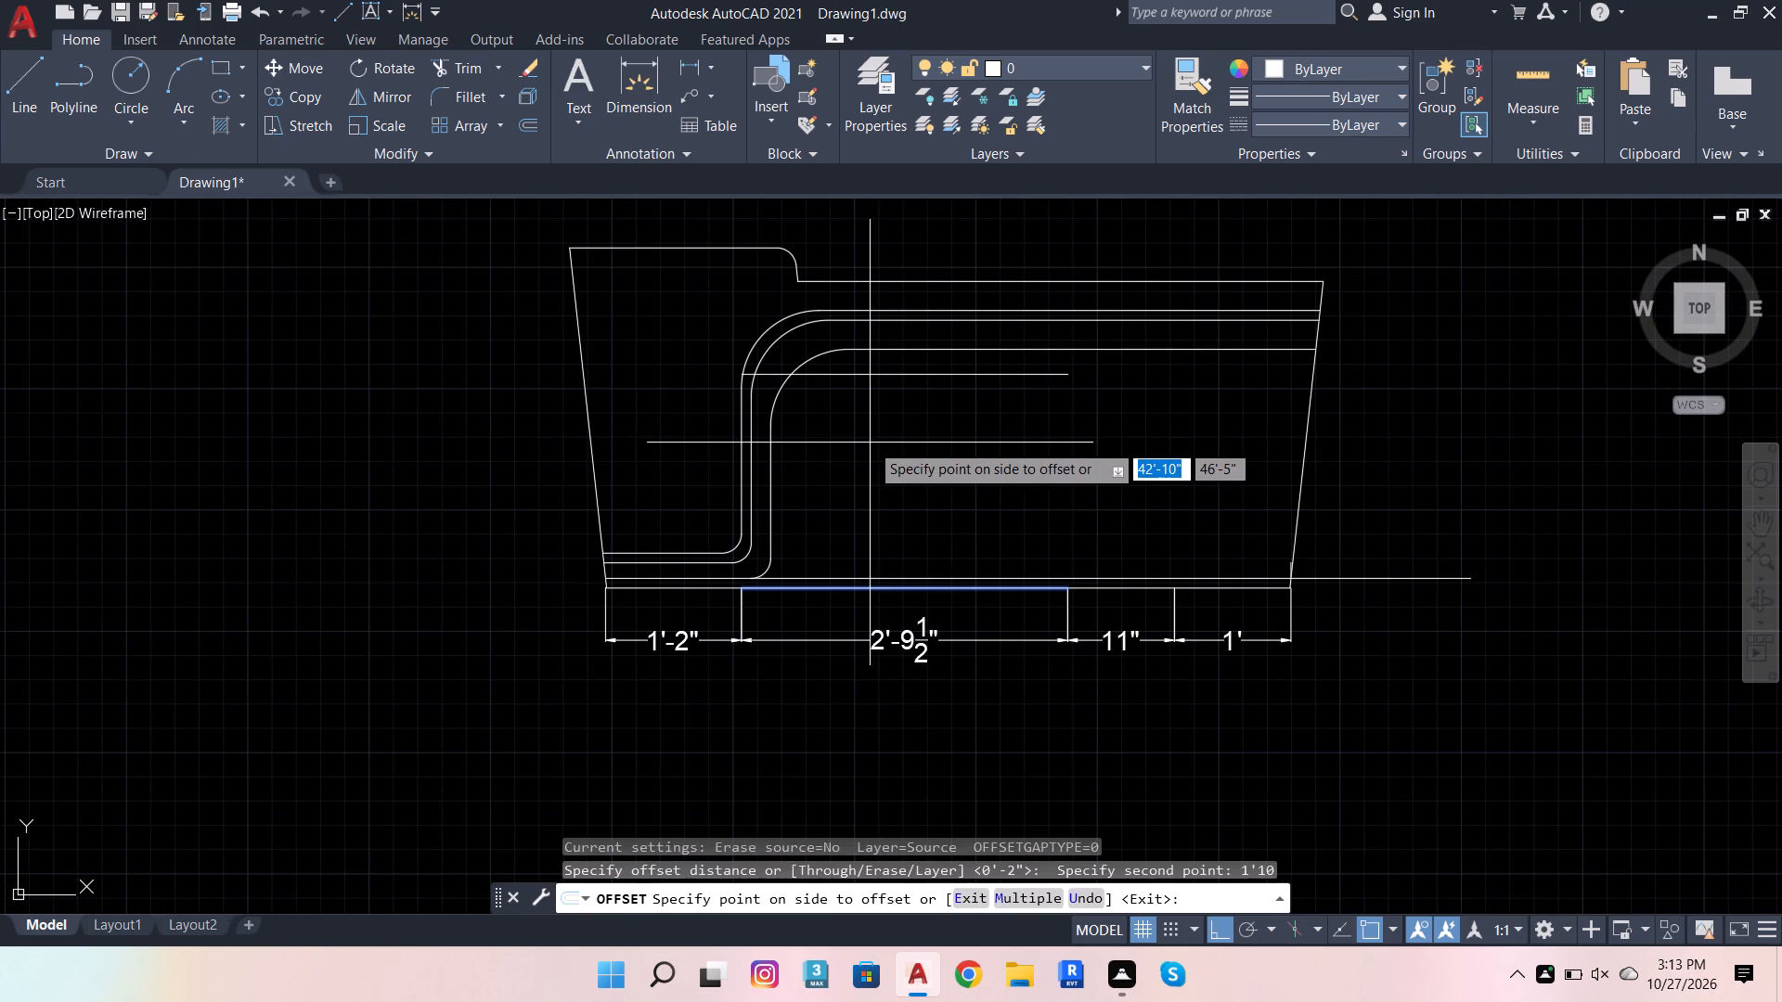
pyautogui.click(870, 443)
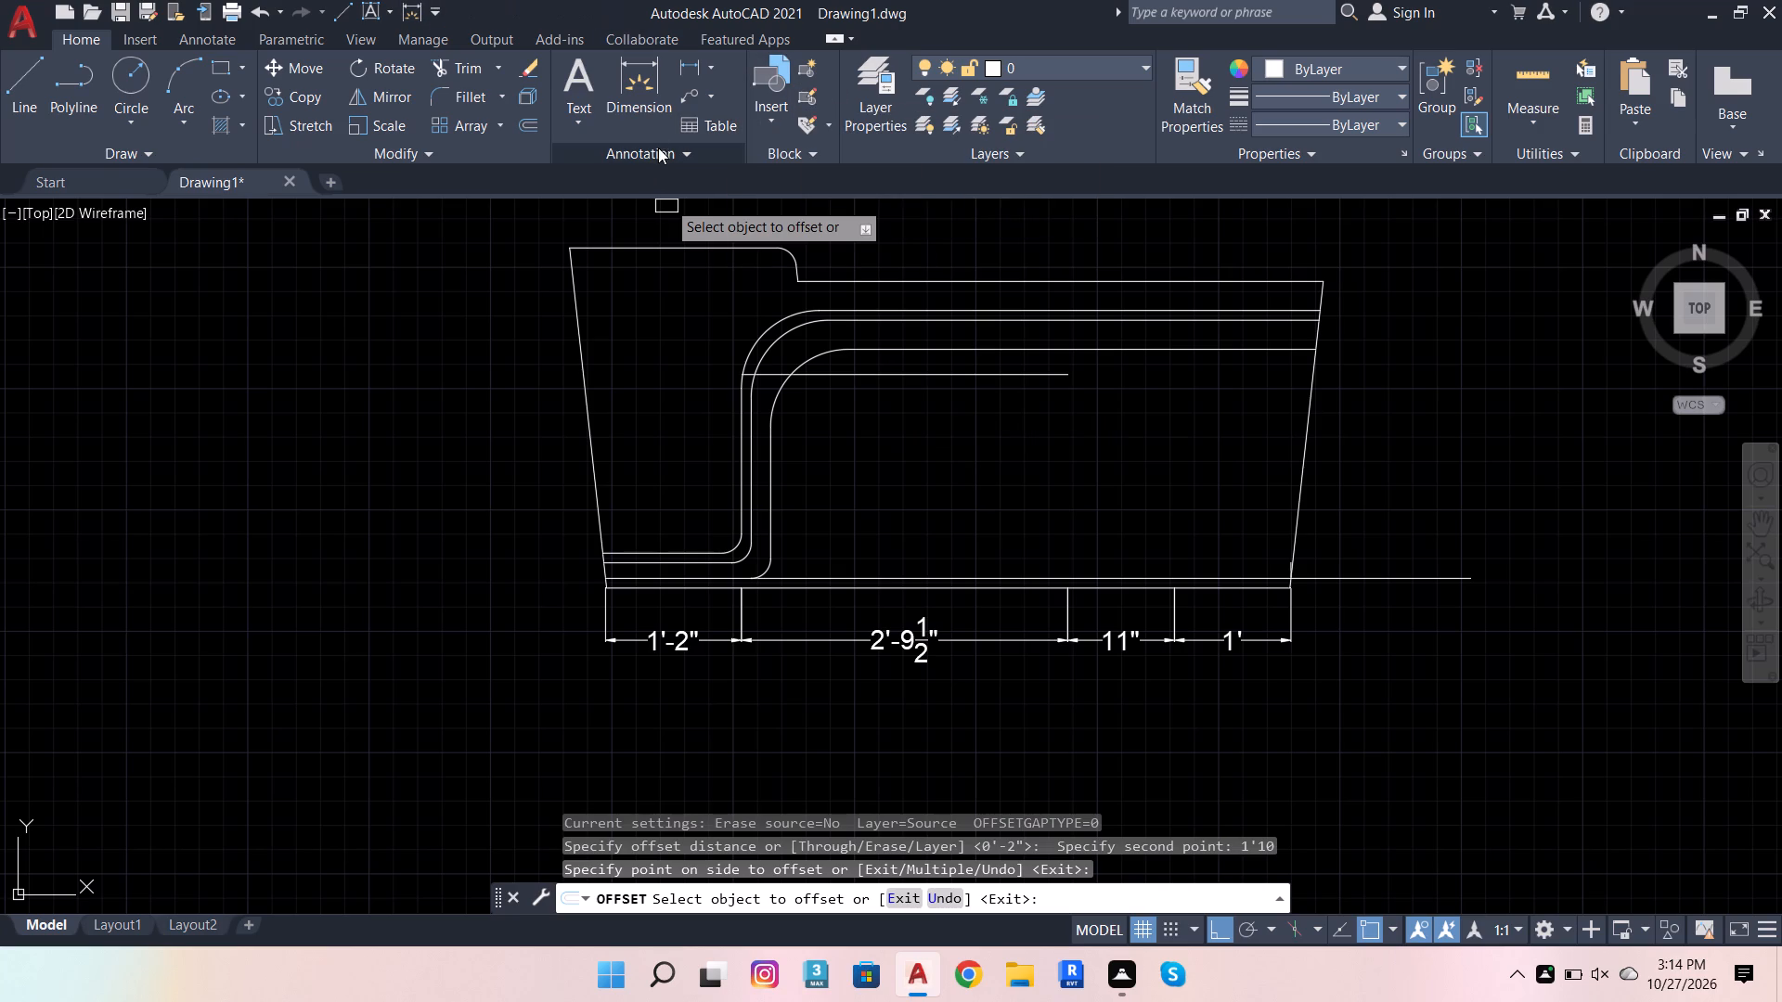
# Draw a vertical line from the base point between the 2'-9 1/2" and 11" dimensions to just above the 1'-10" offset line.
pyautogui.click(26, 93)
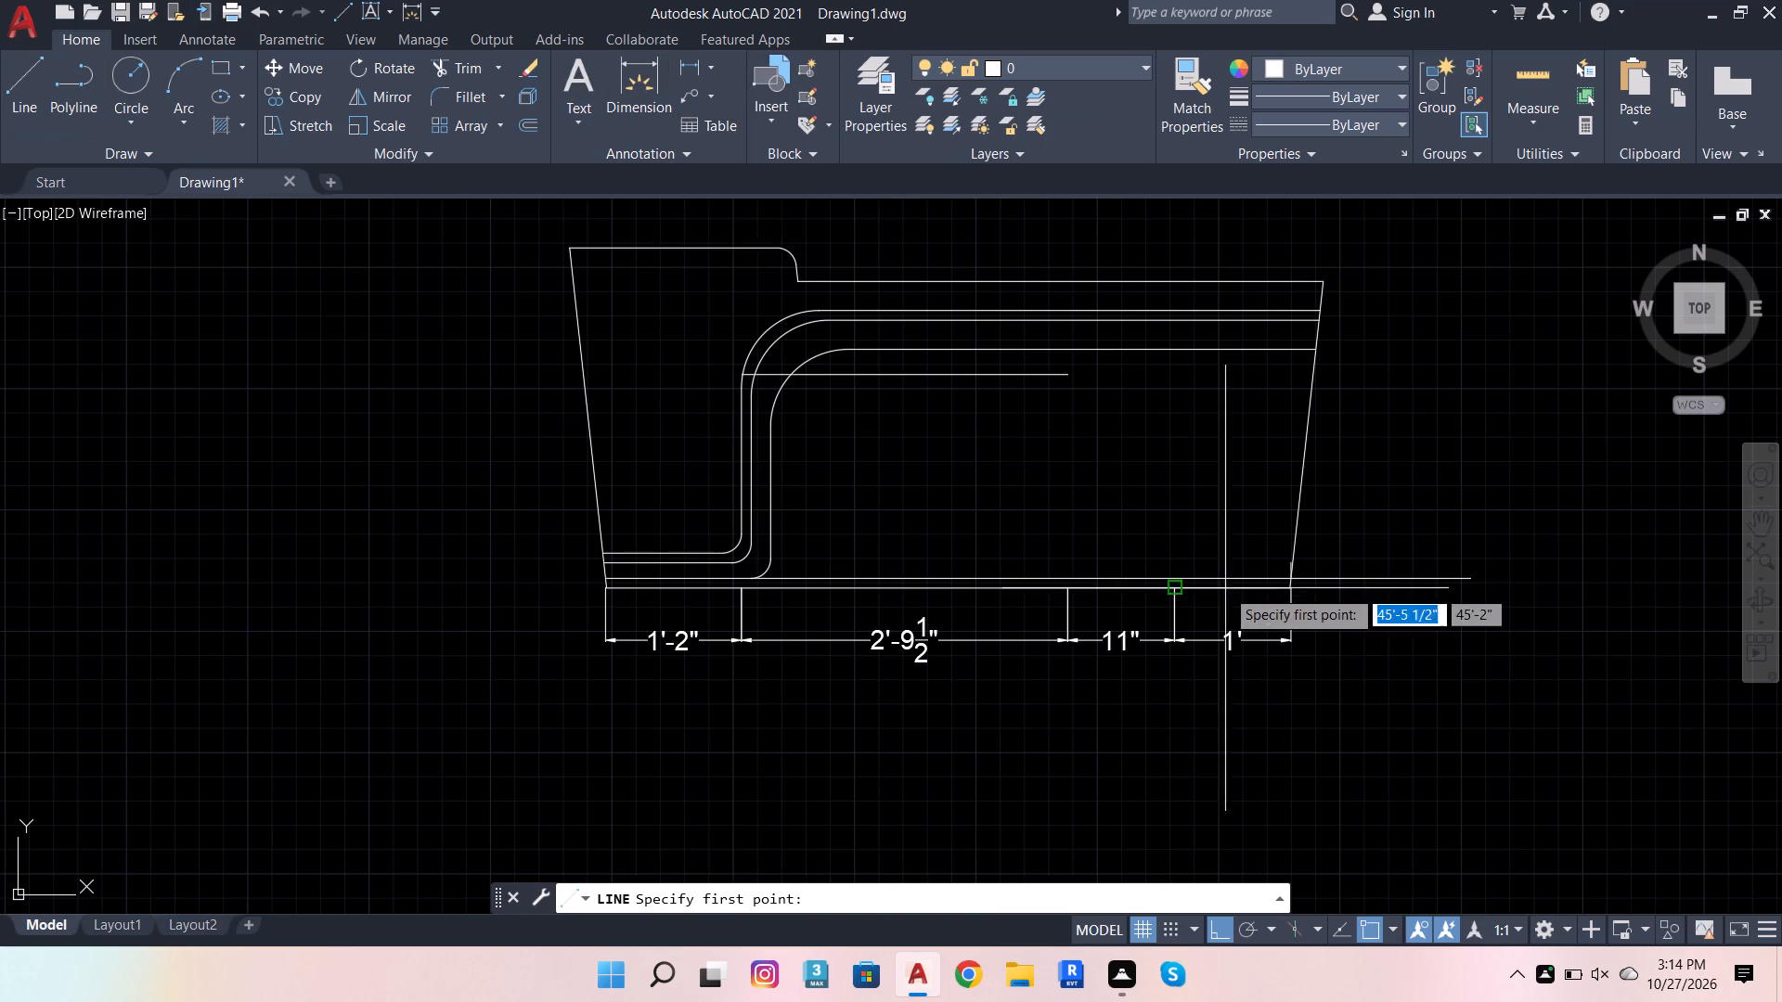
pyautogui.click(1070, 585)
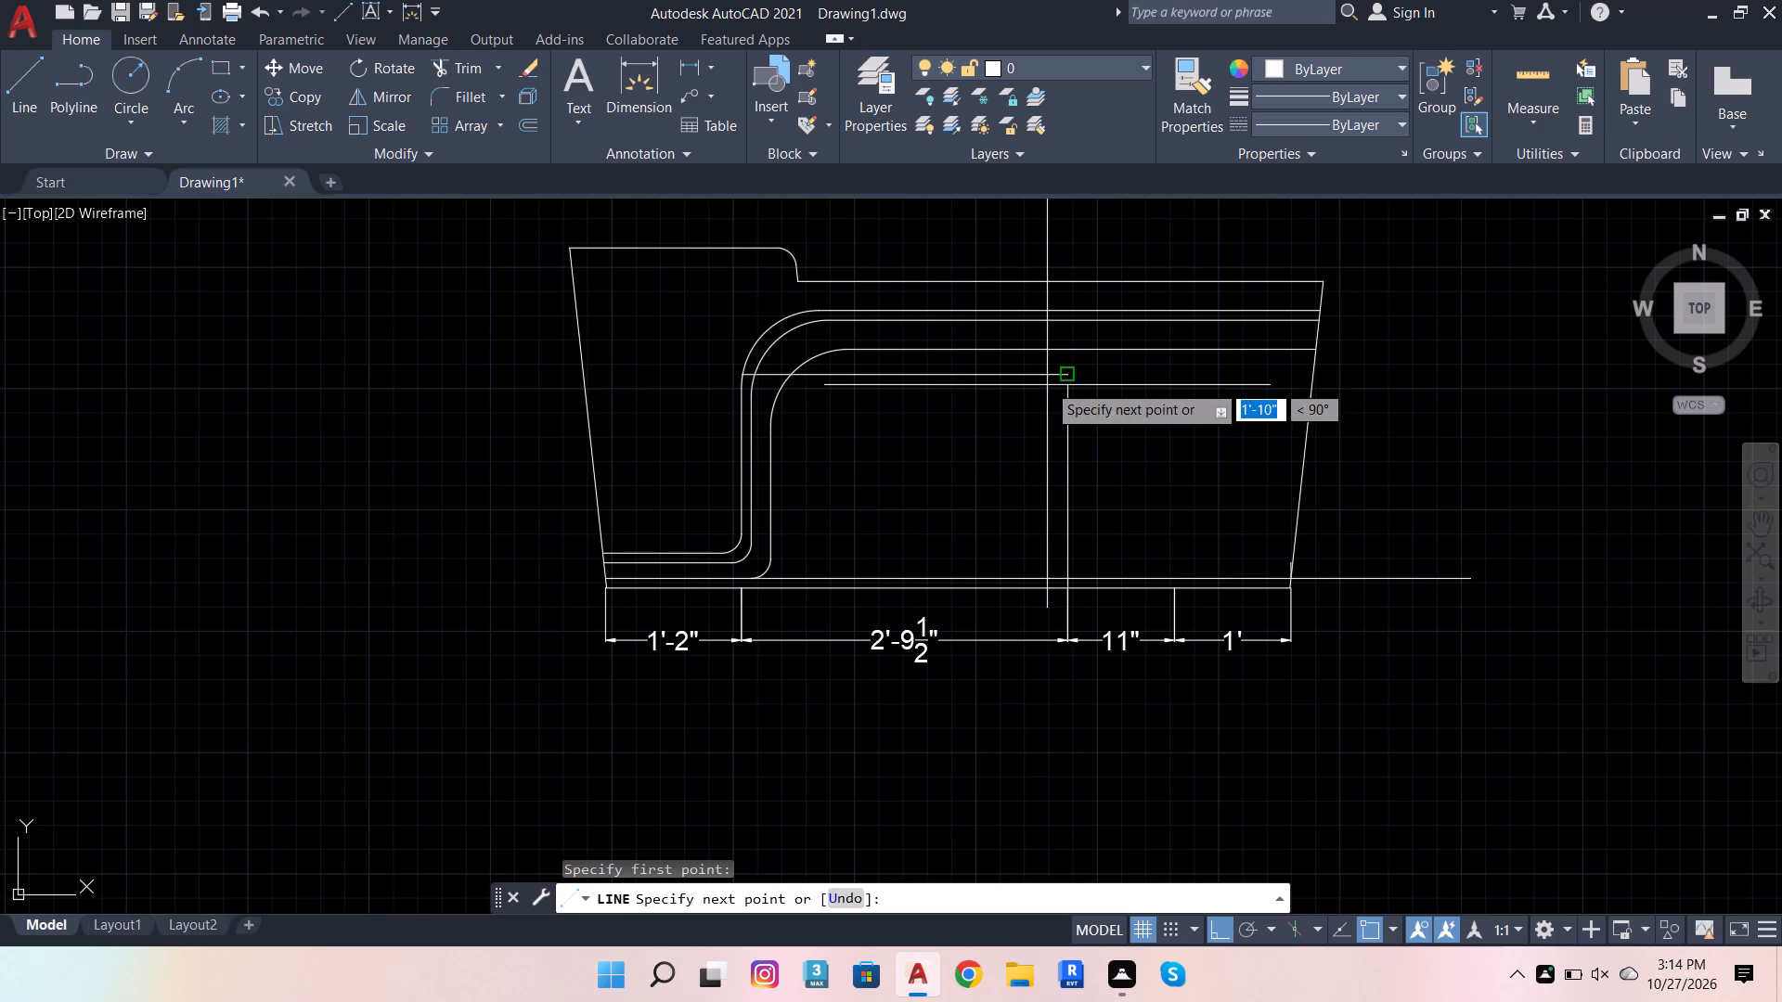
pyautogui.scroll(2, 1060, 373)
pyautogui.click(1079, 360)
pyautogui.press('space')
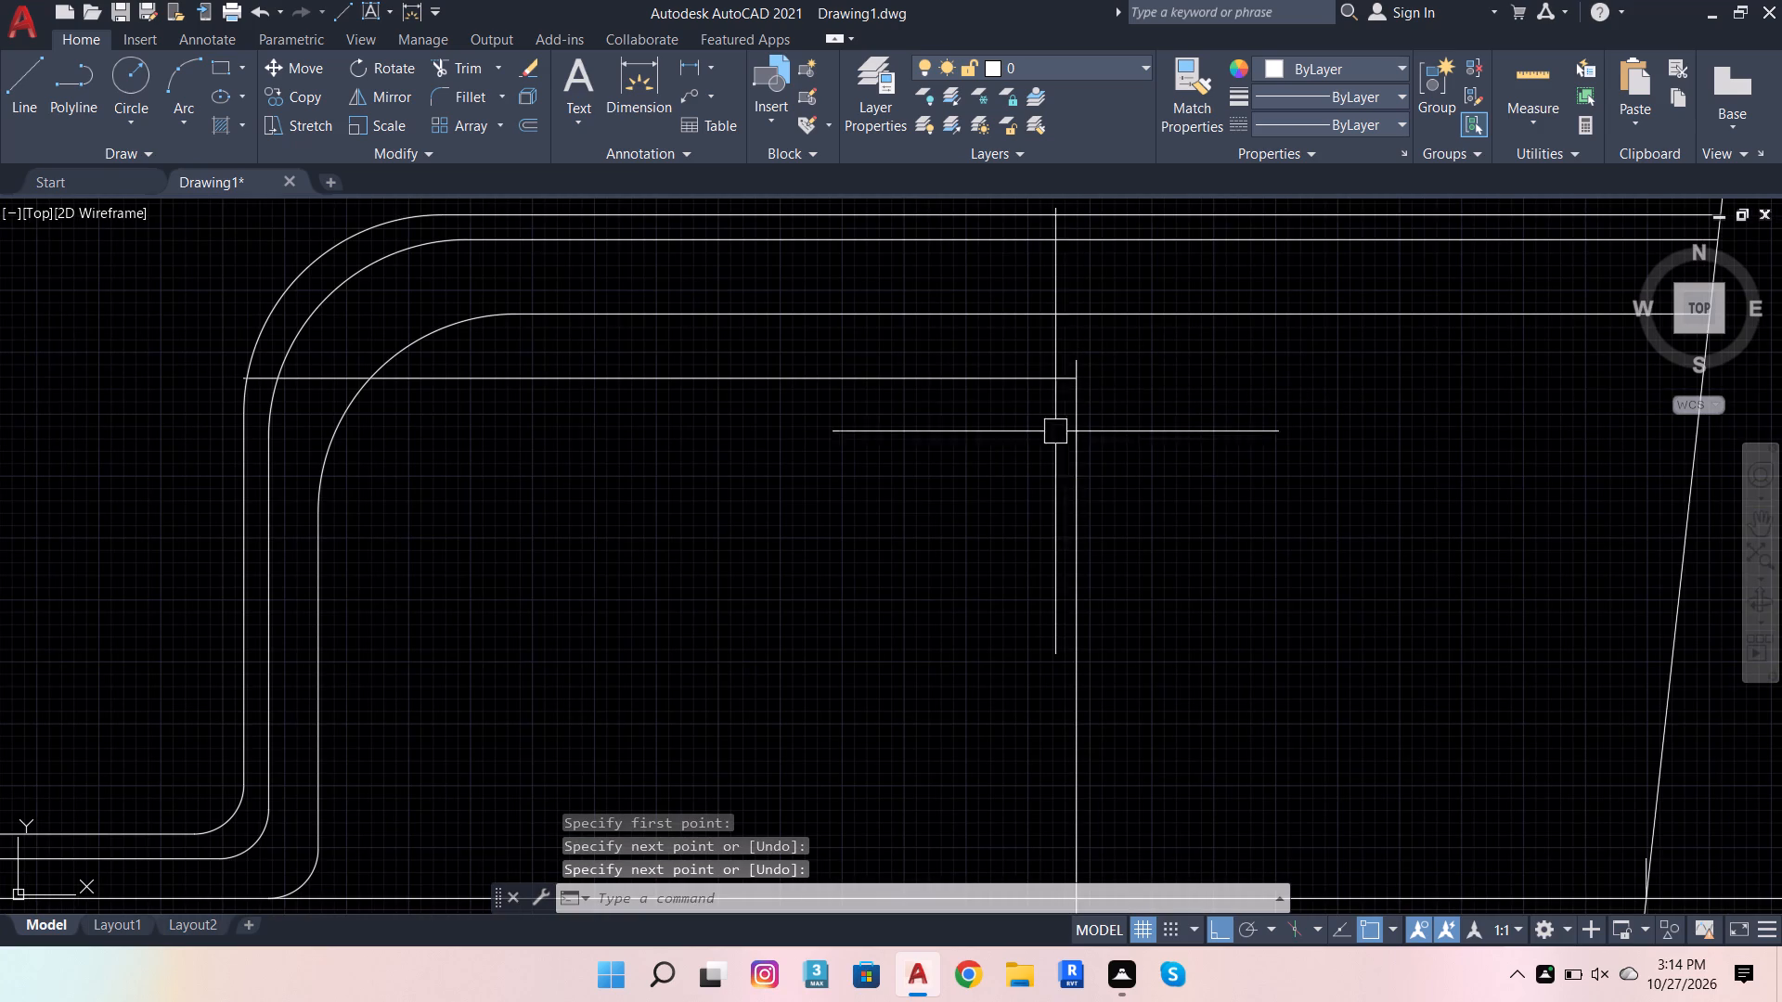
# Fillet the new vertical line with the offset line above and the horizontal line just above the base, using a 5" radius.
pyautogui.scroll(-1, 906, 451)
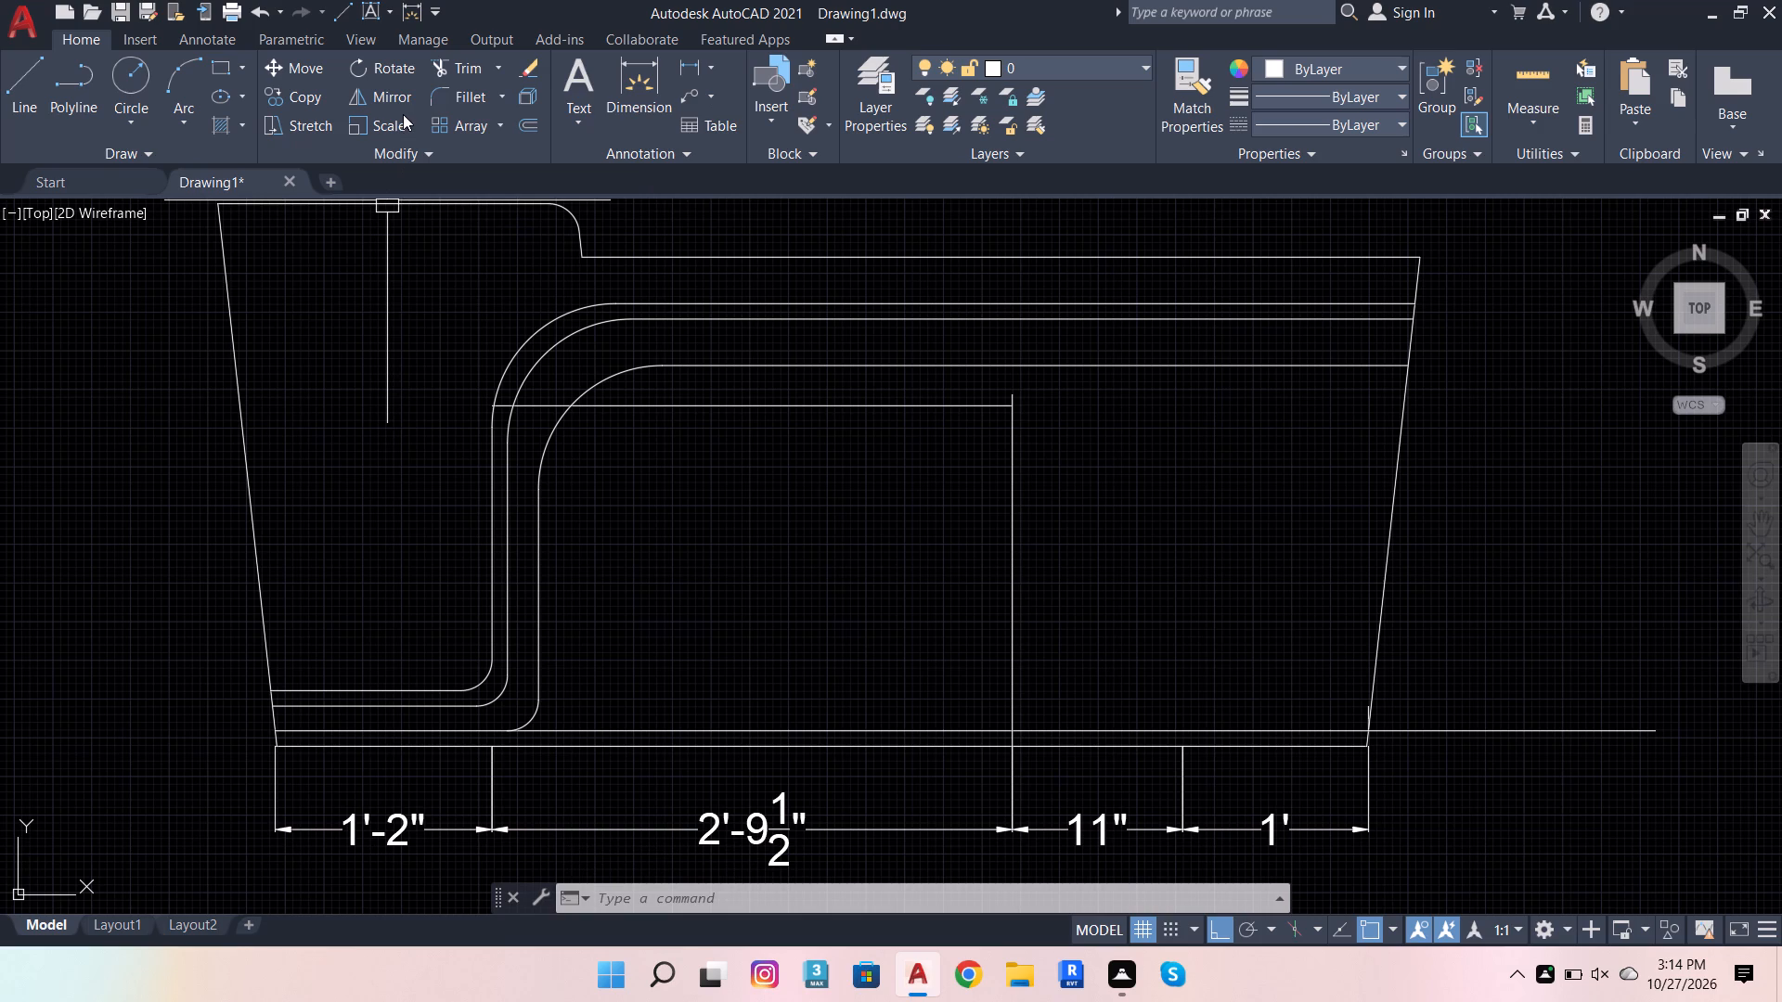
pyautogui.click(463, 104)
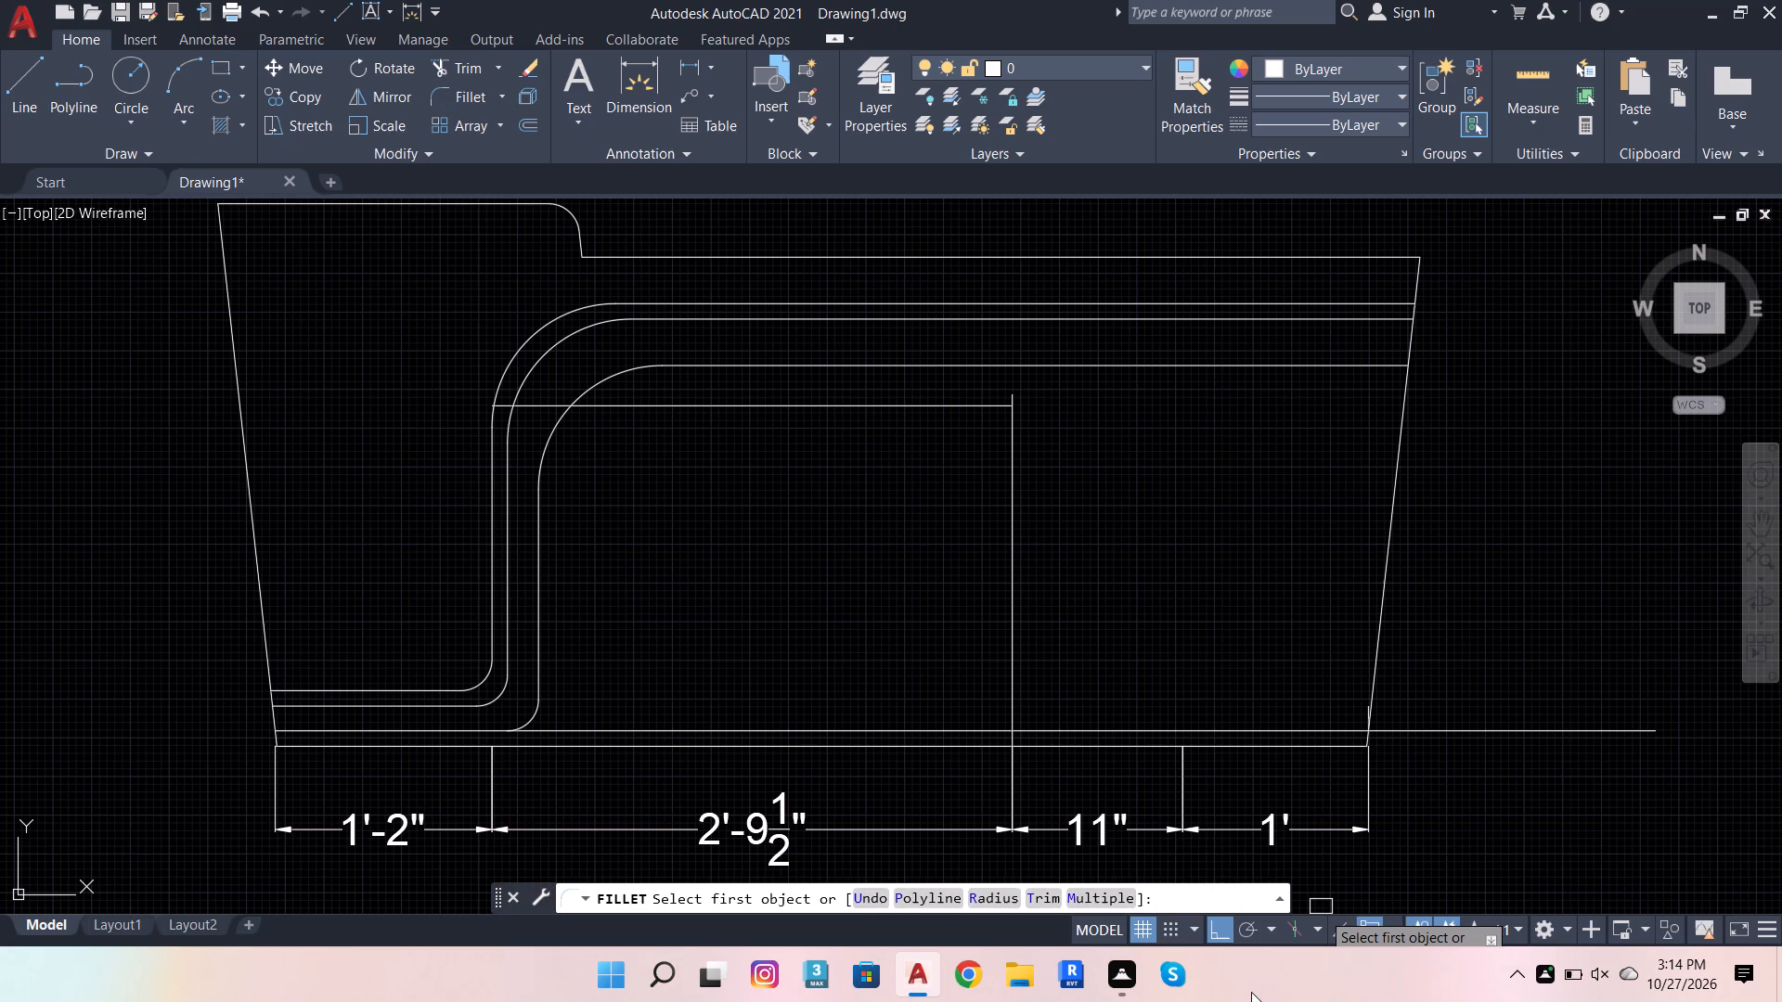
pyautogui.click(994, 890)
pyautogui.click(996, 900)
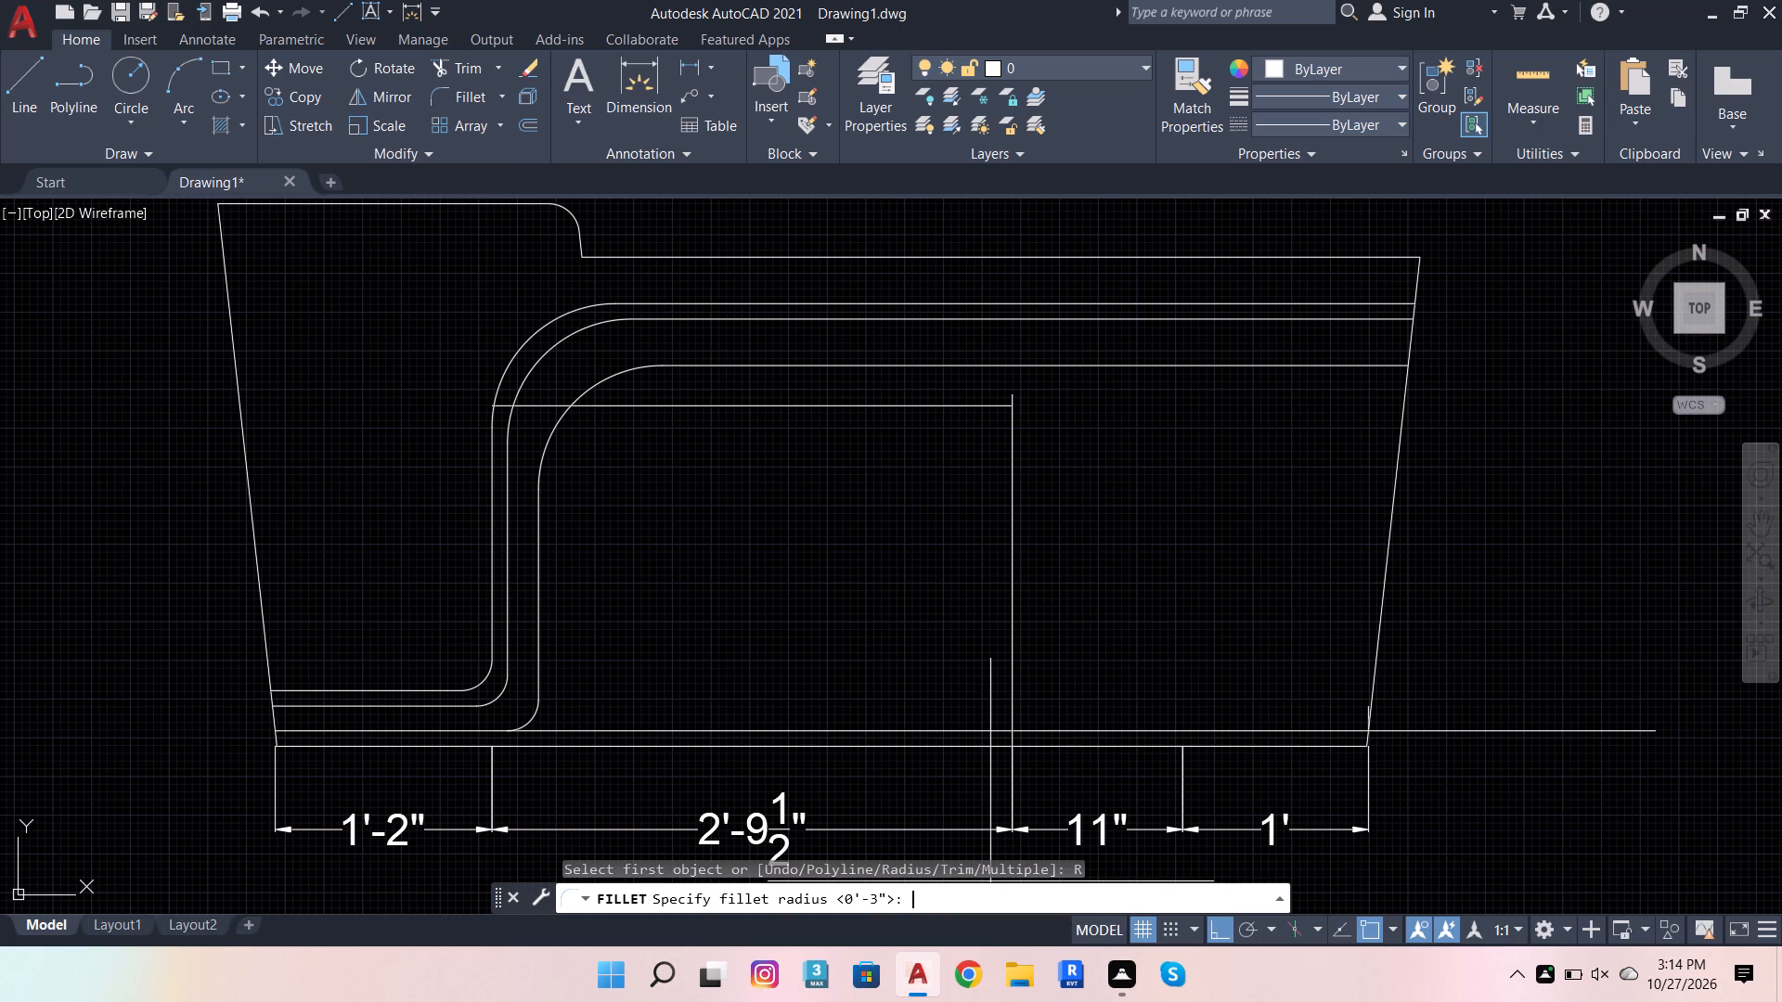
pyautogui.press('5')
pyautogui.press('Return')
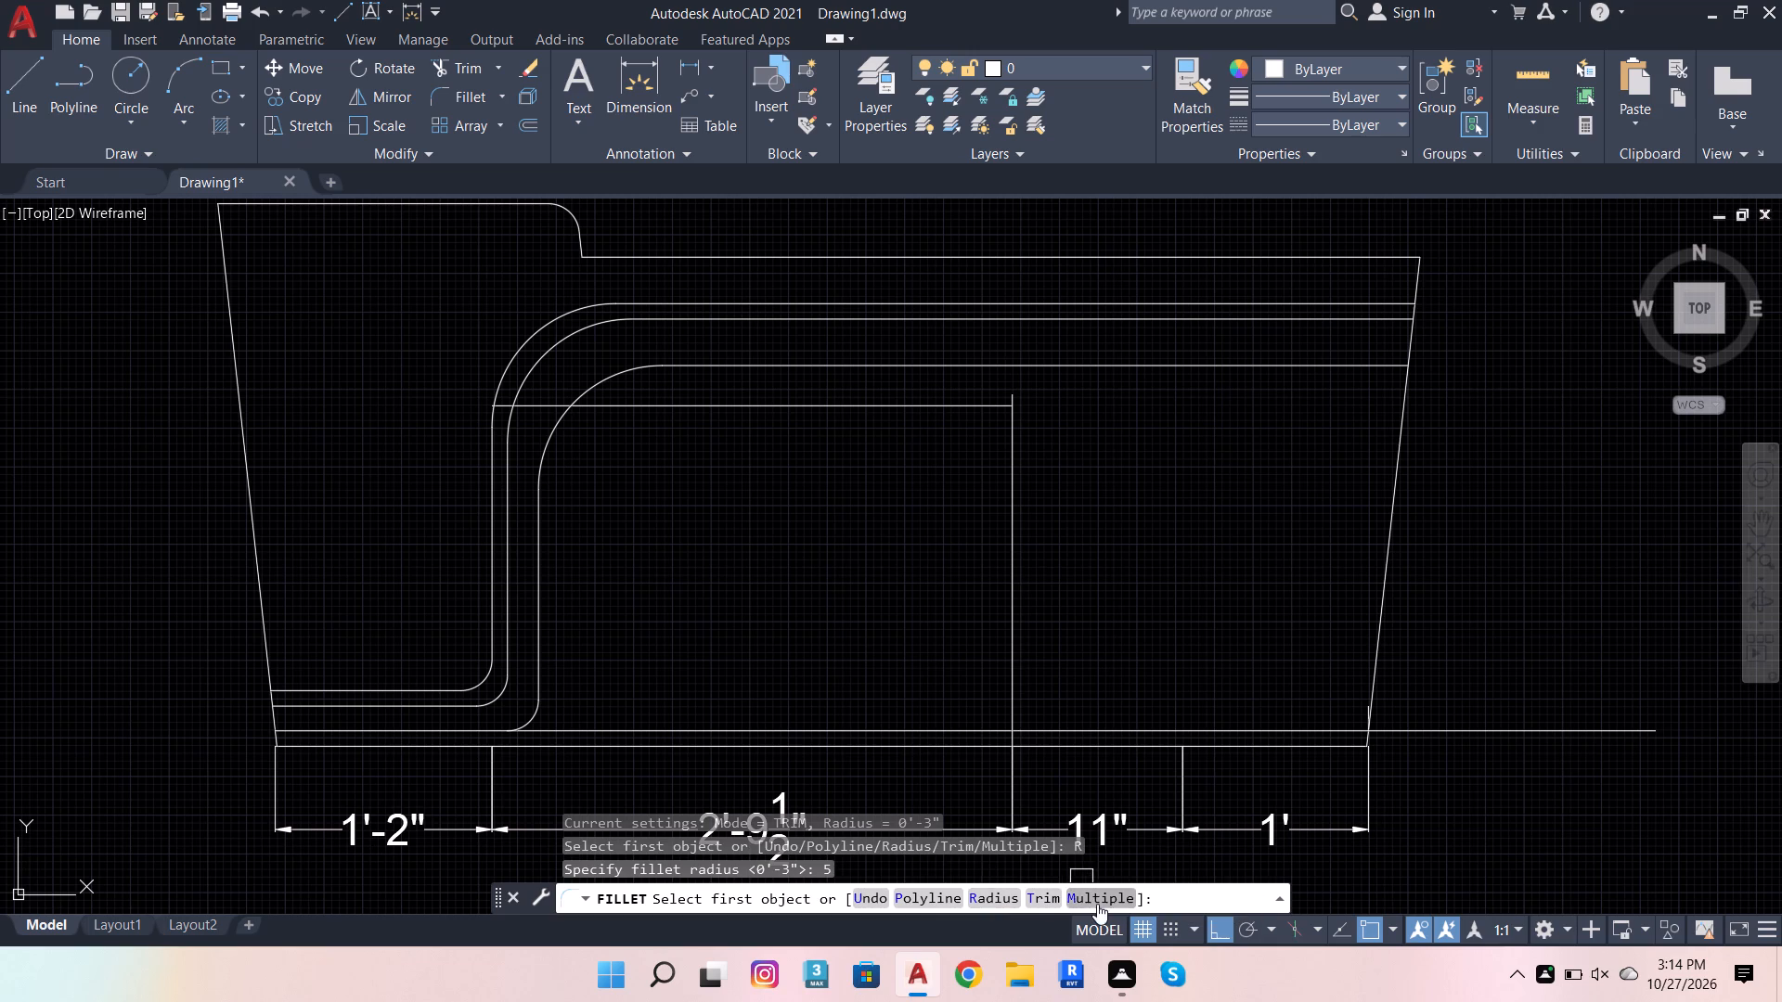
pyautogui.click(1097, 904)
pyautogui.click(947, 399)
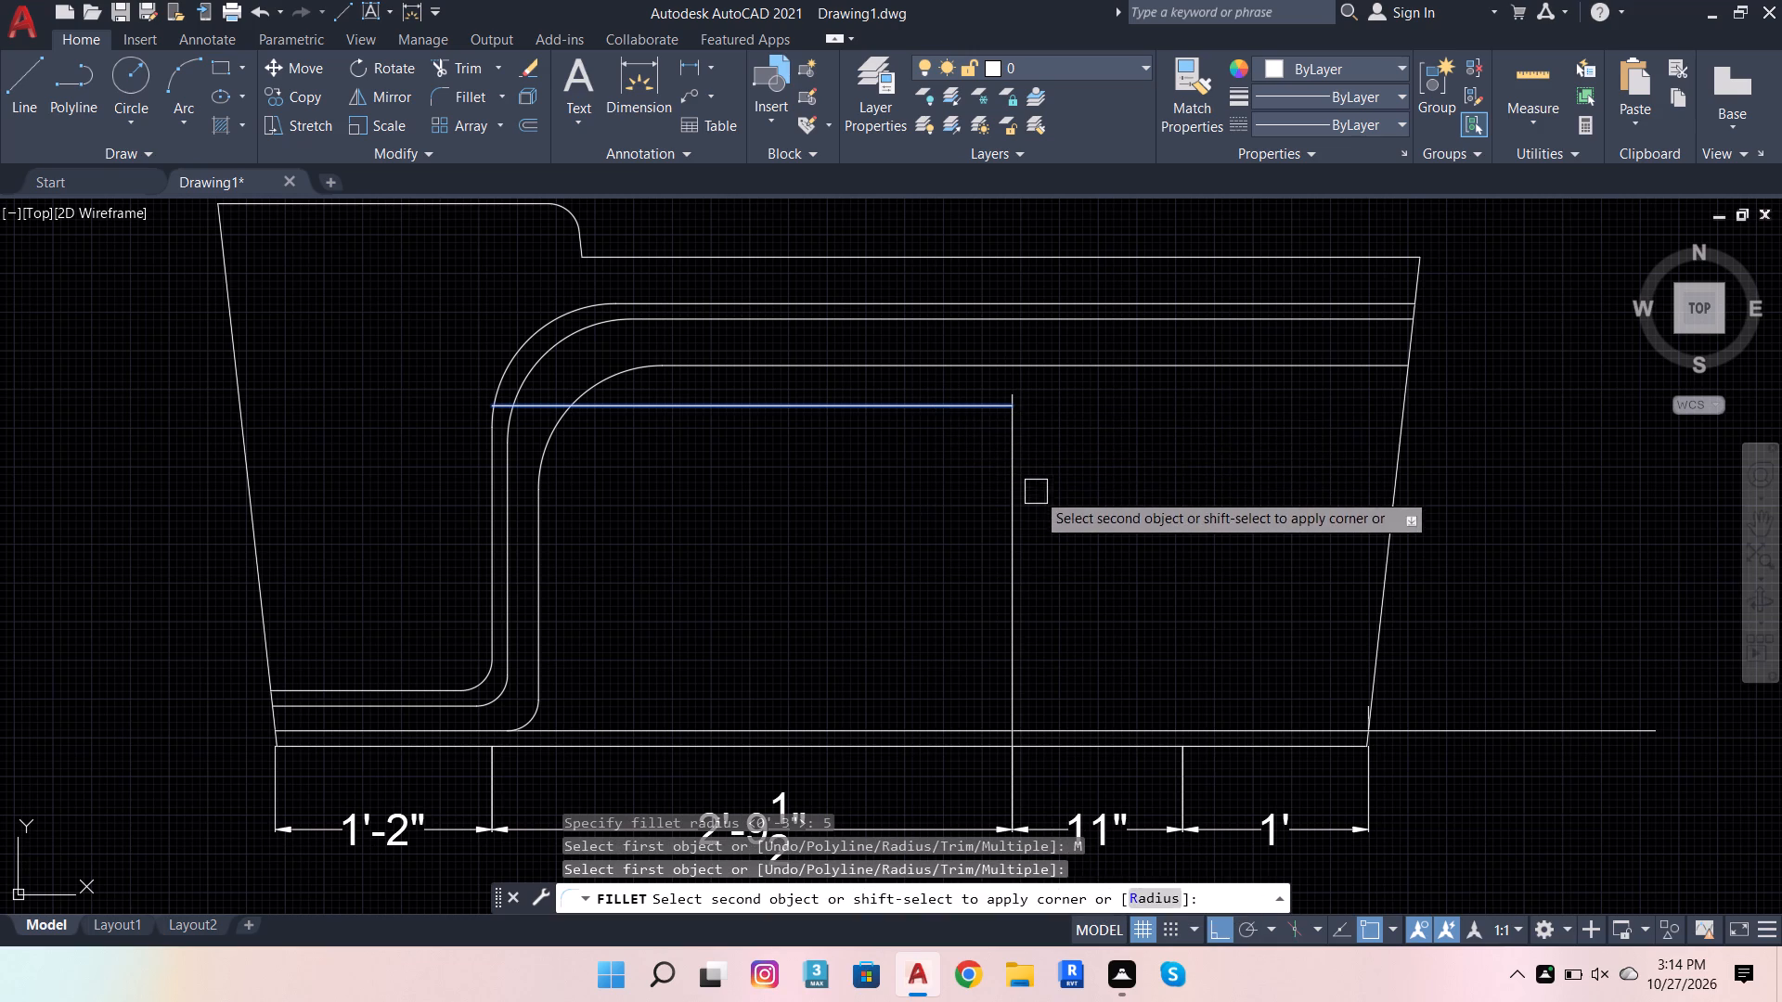
pyautogui.click(1012, 521)
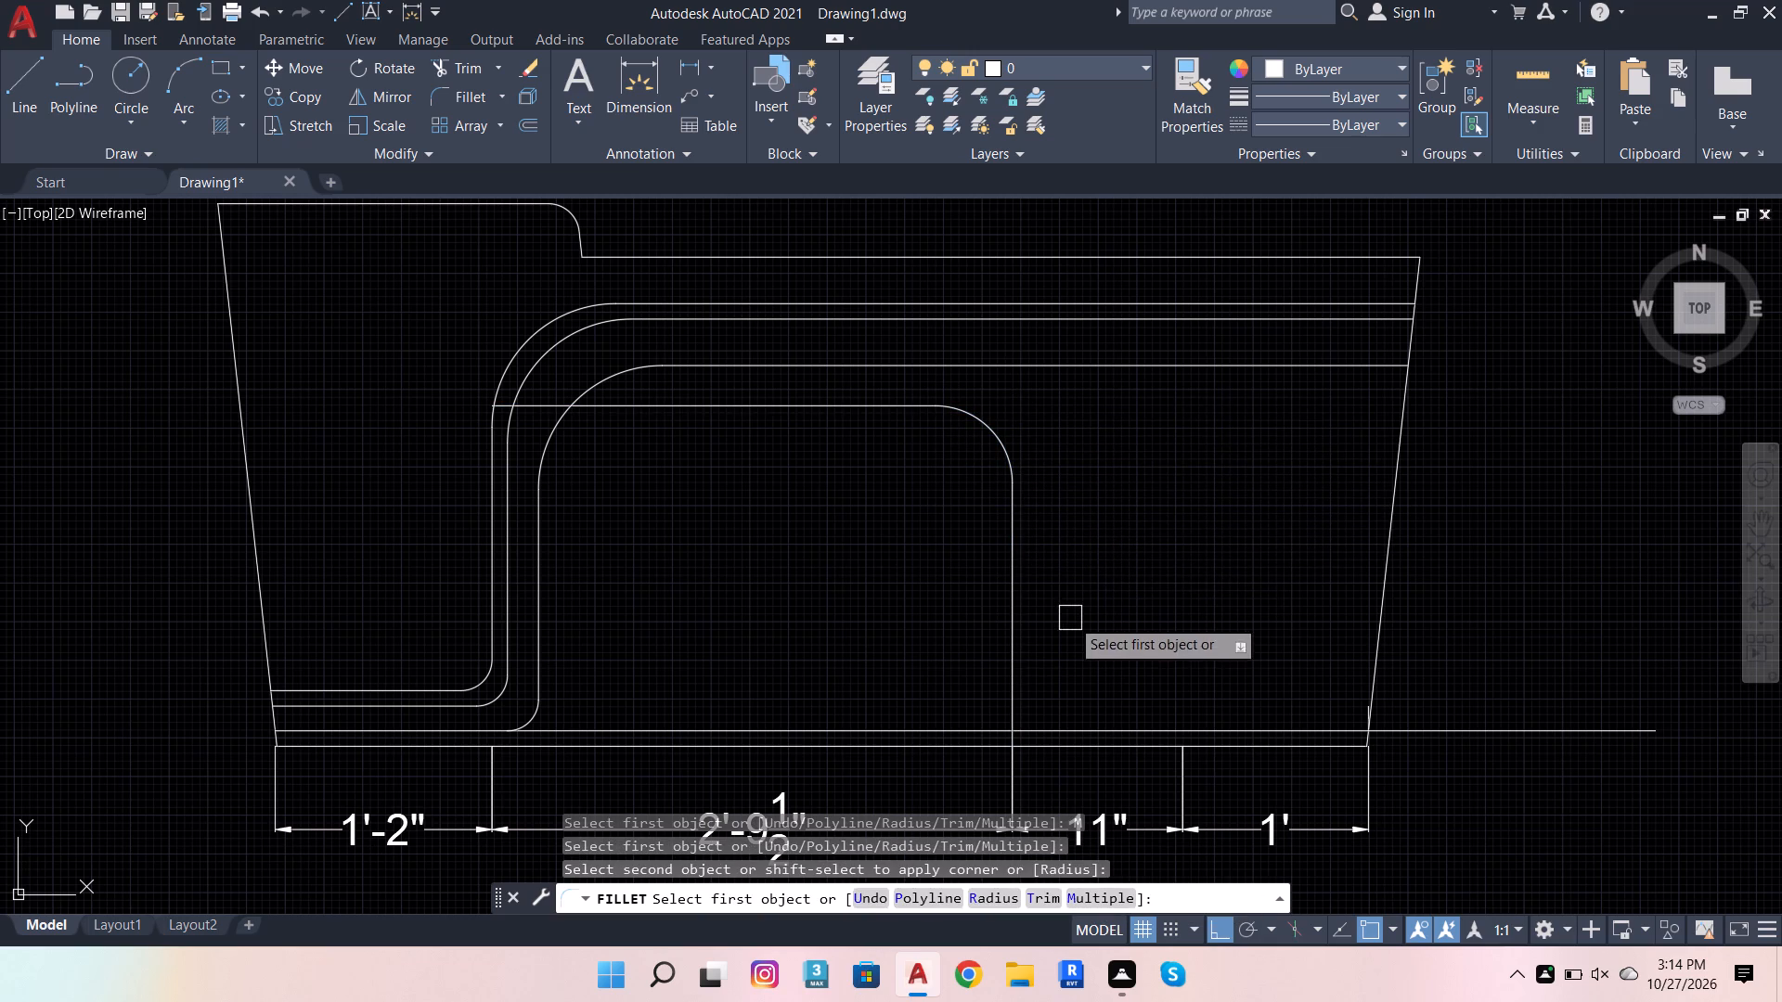
pyautogui.click(1012, 689)
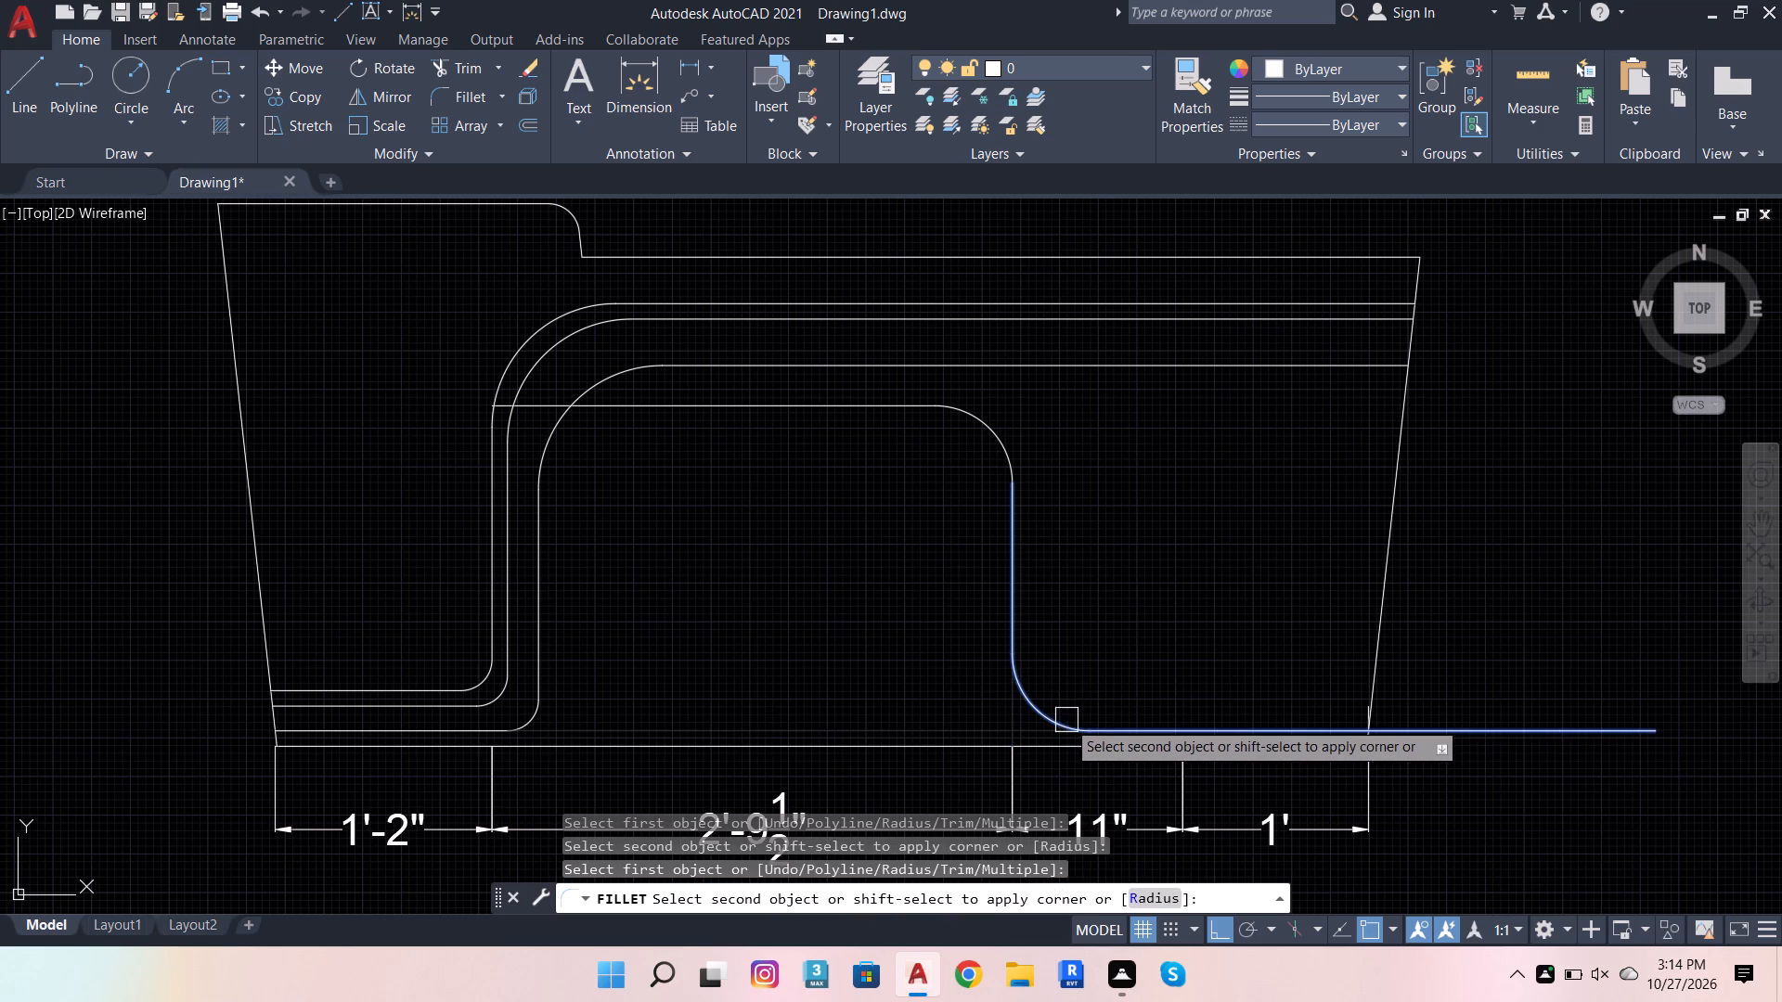
pyautogui.click(1066, 720)
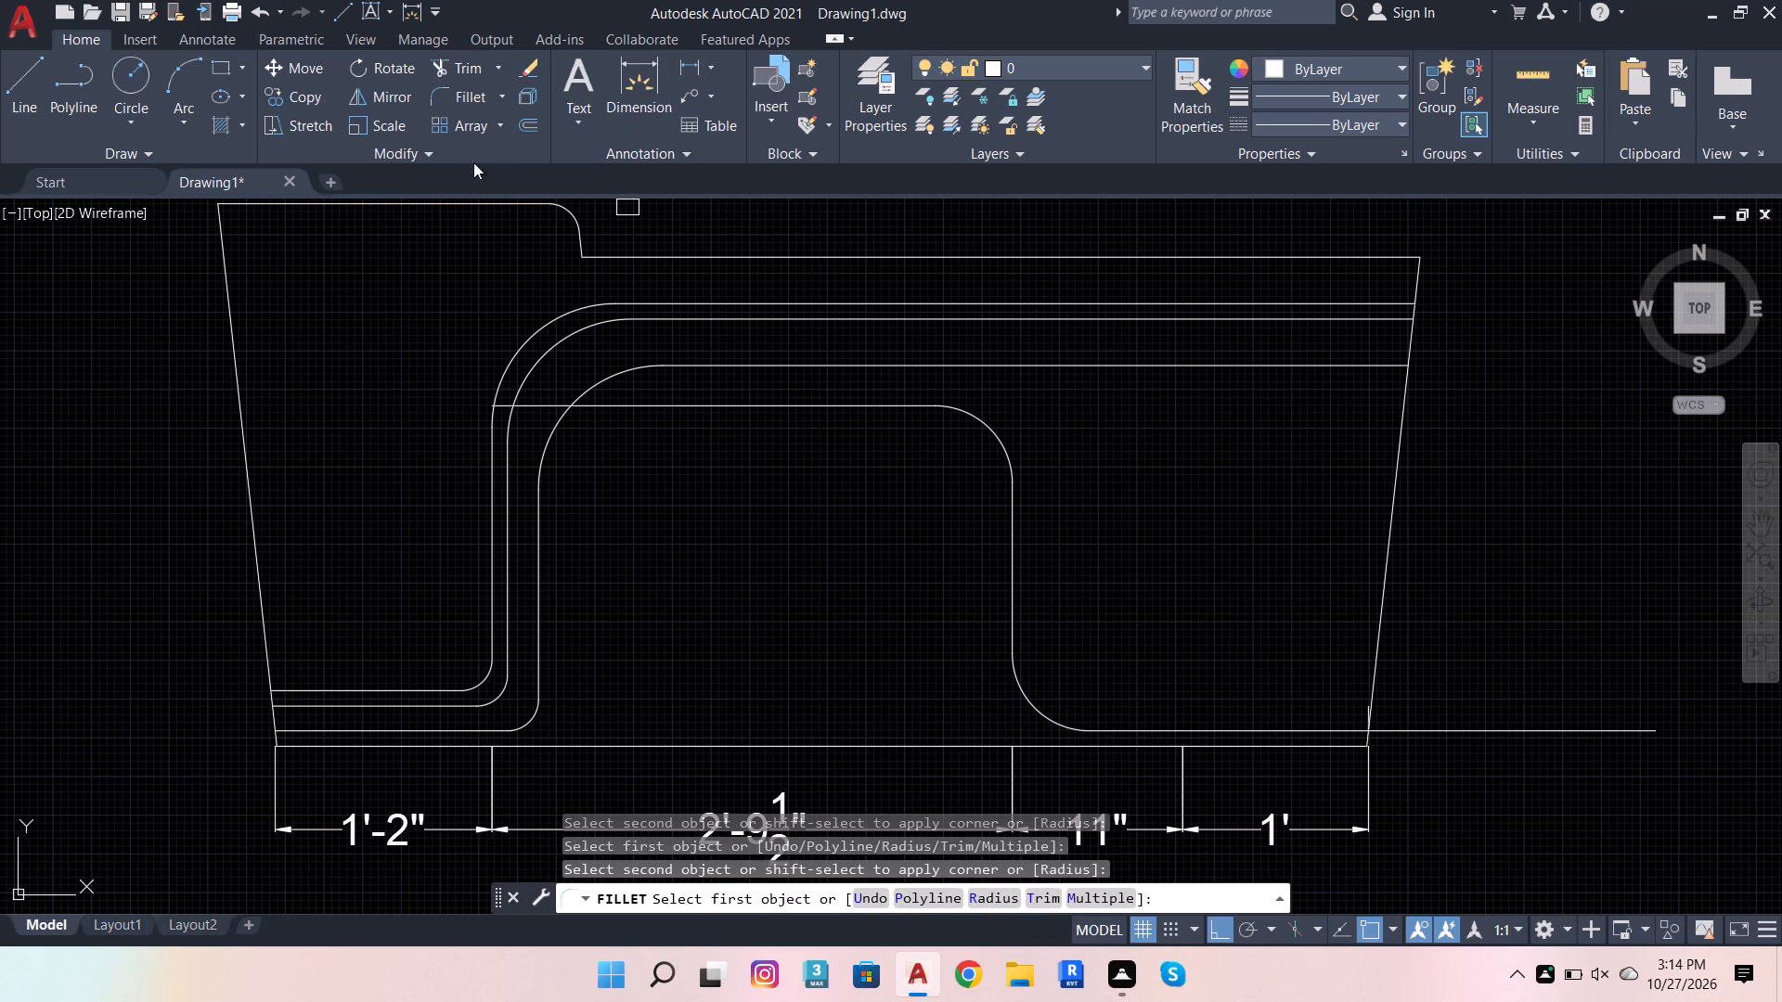
# Draw a horizontal line just above the base, joining the lower ends of the inner profile's two bottom fillets.
pyautogui.click(19, 89)
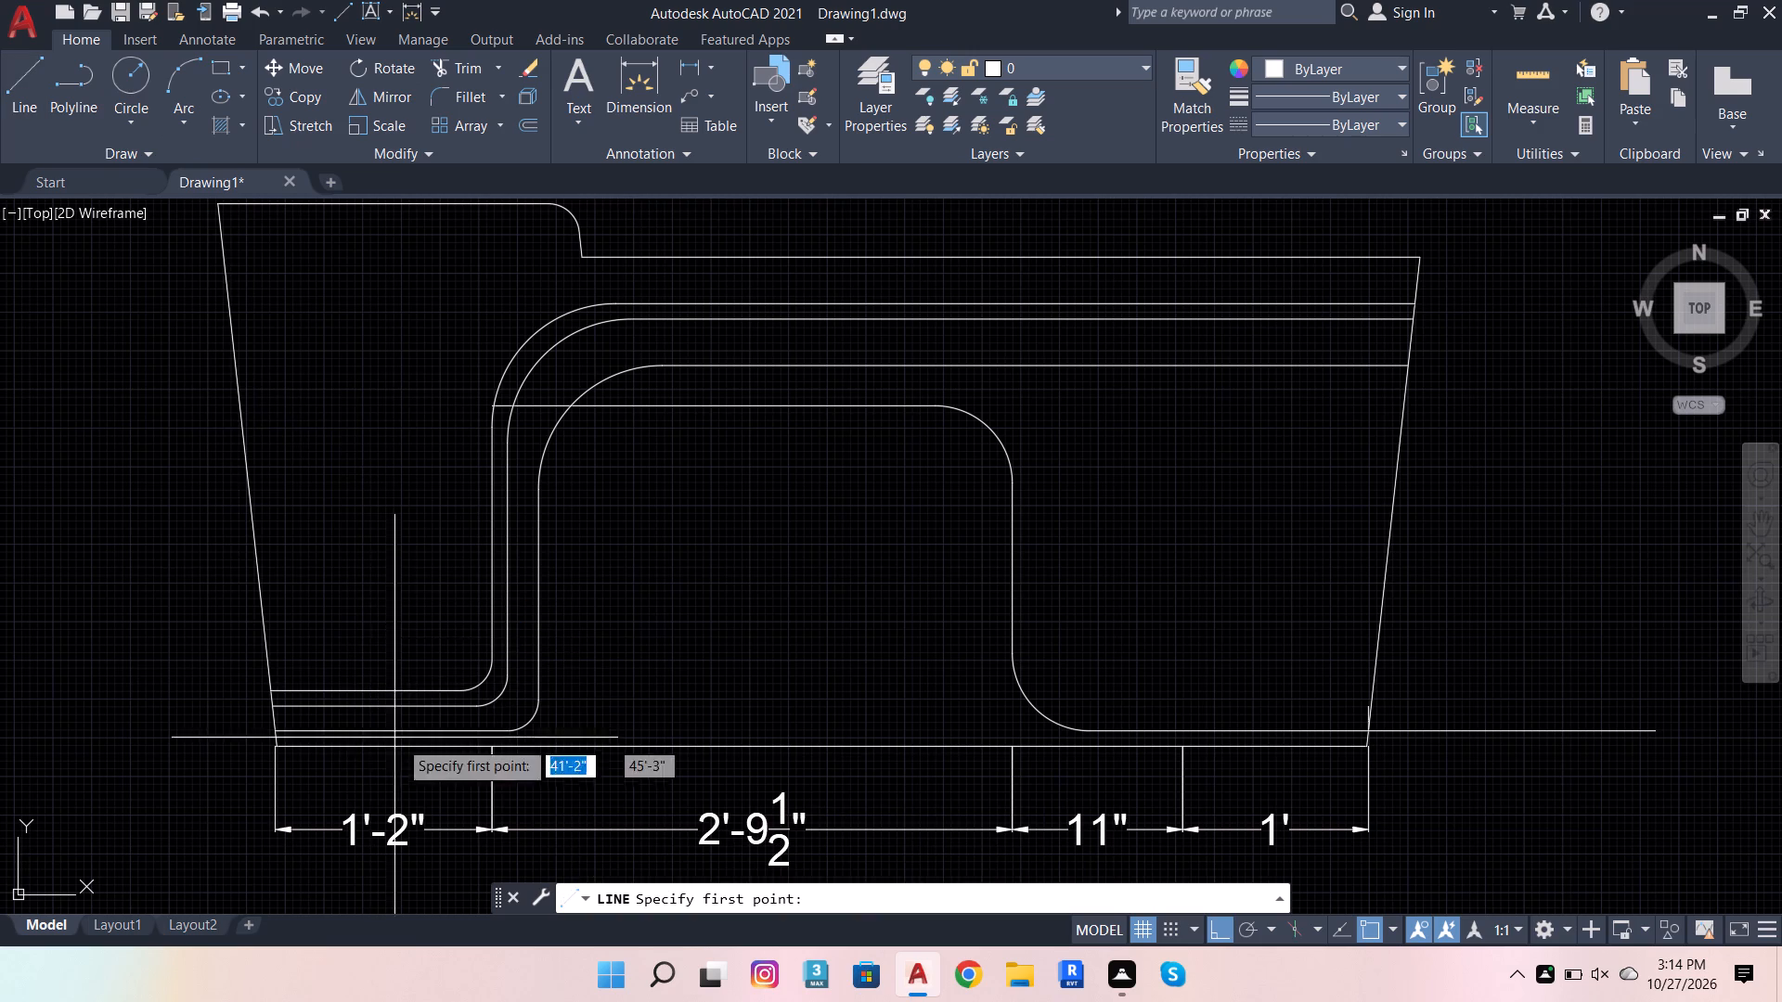
pyautogui.click(502, 739)
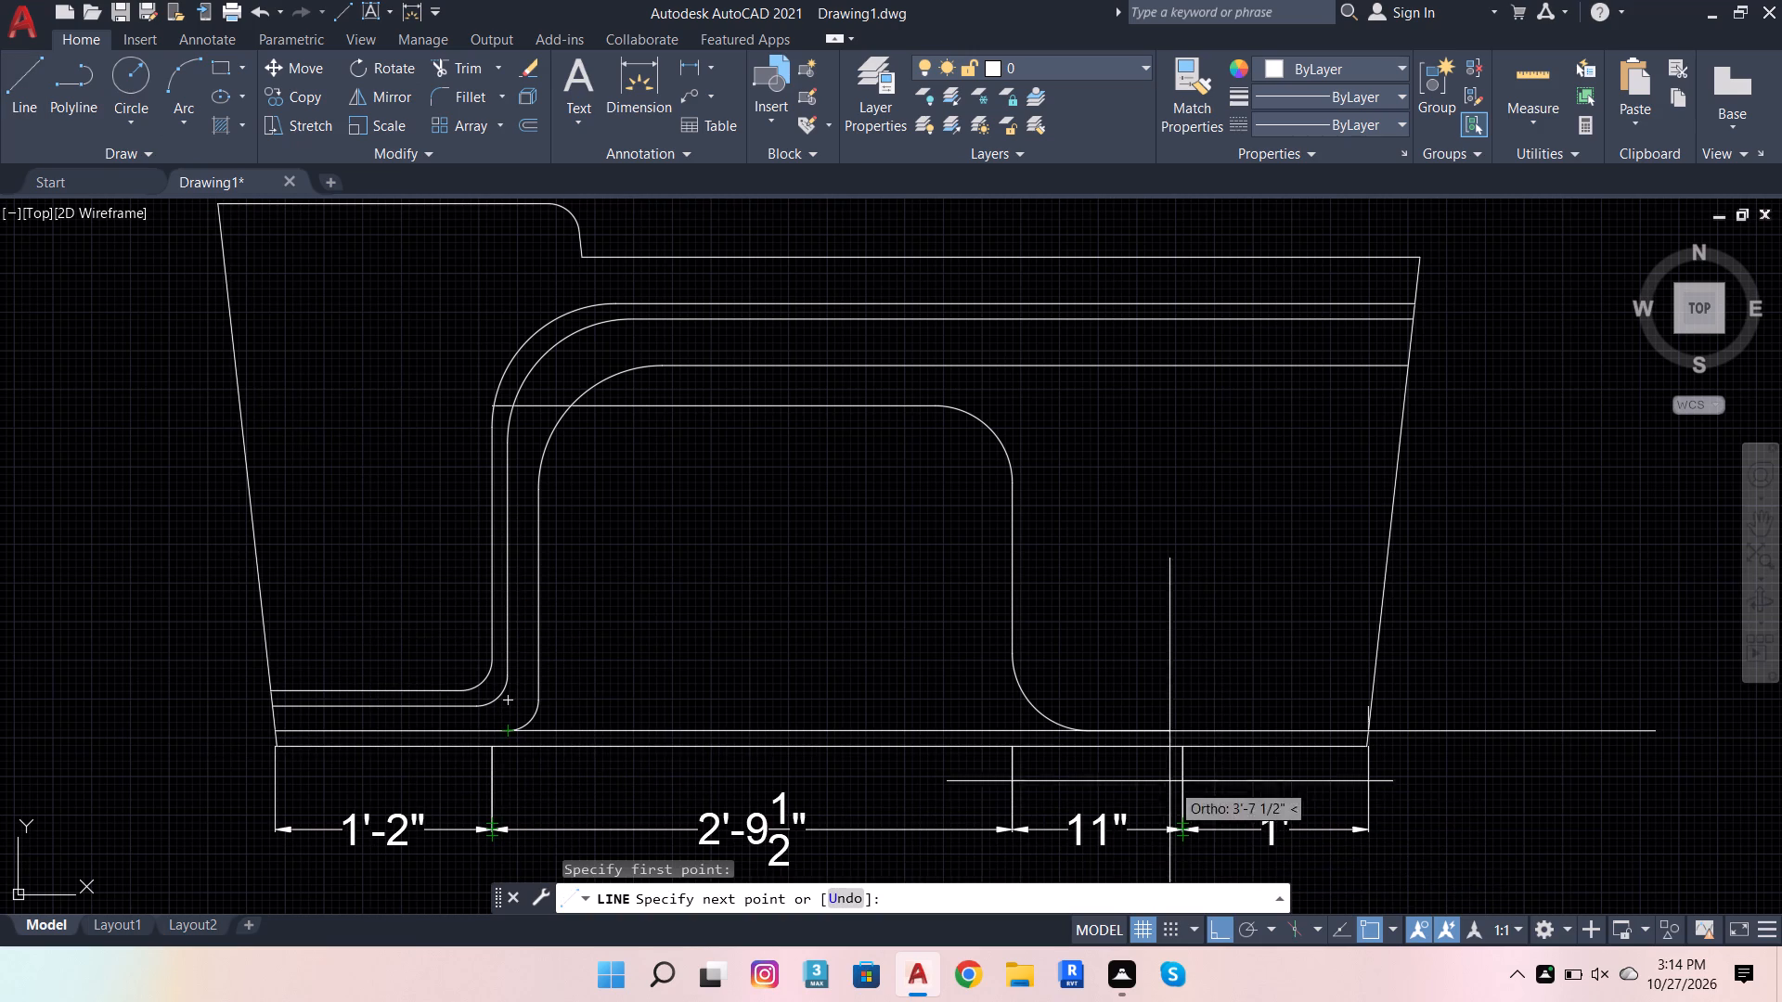
pyautogui.click(1101, 730)
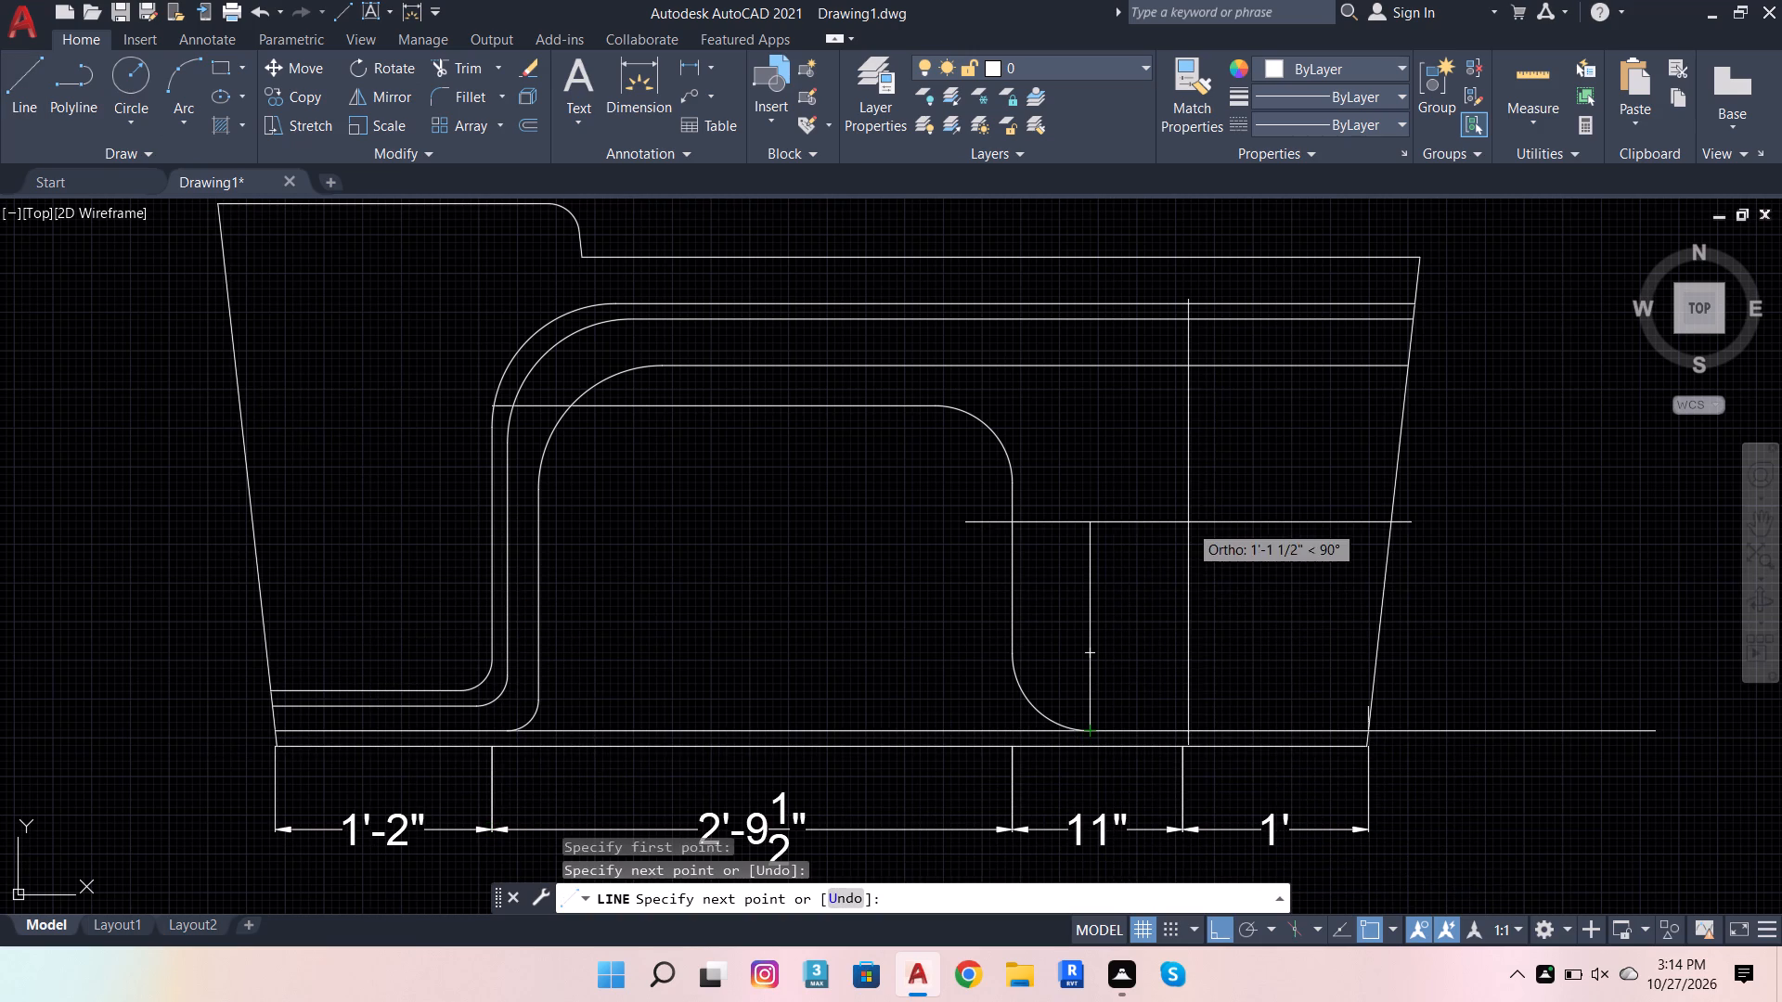
pyautogui.press('Escape')
pyautogui.press('Escape')
# Trim the parts of the 1'-10" offset line that extend left past the innermost curved profile.
pyautogui.click(435, 70)
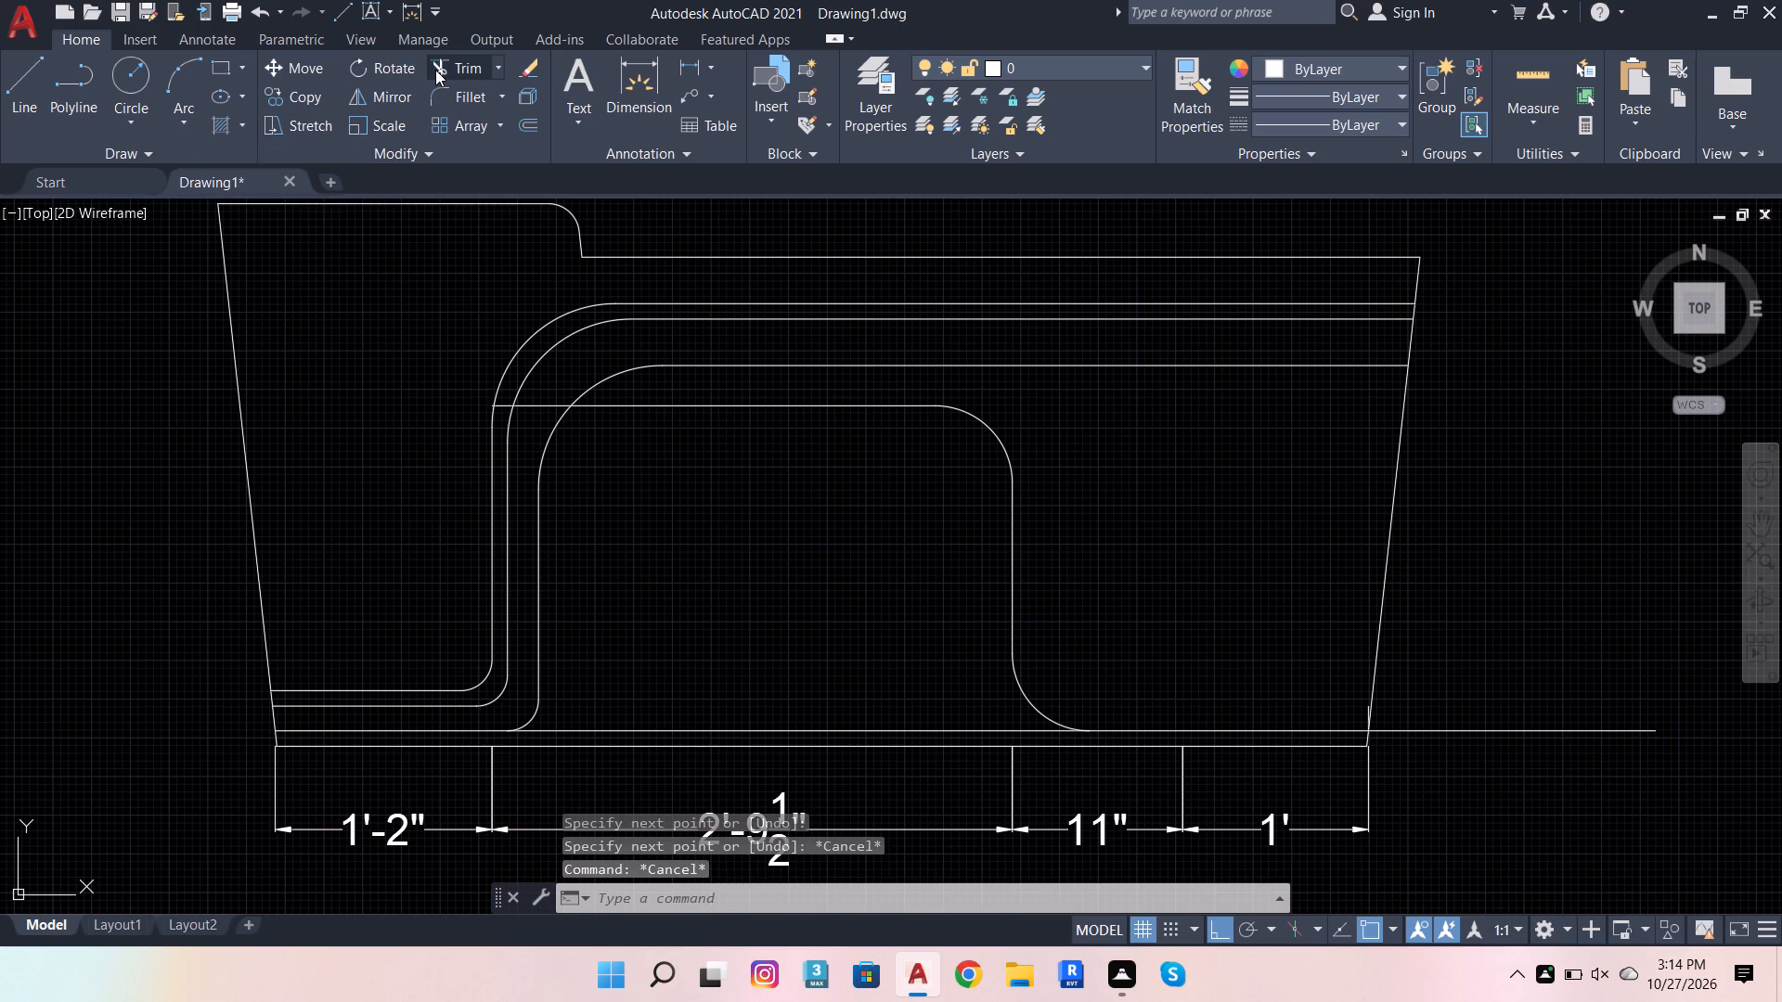
pyautogui.scroll(2, 534, 396)
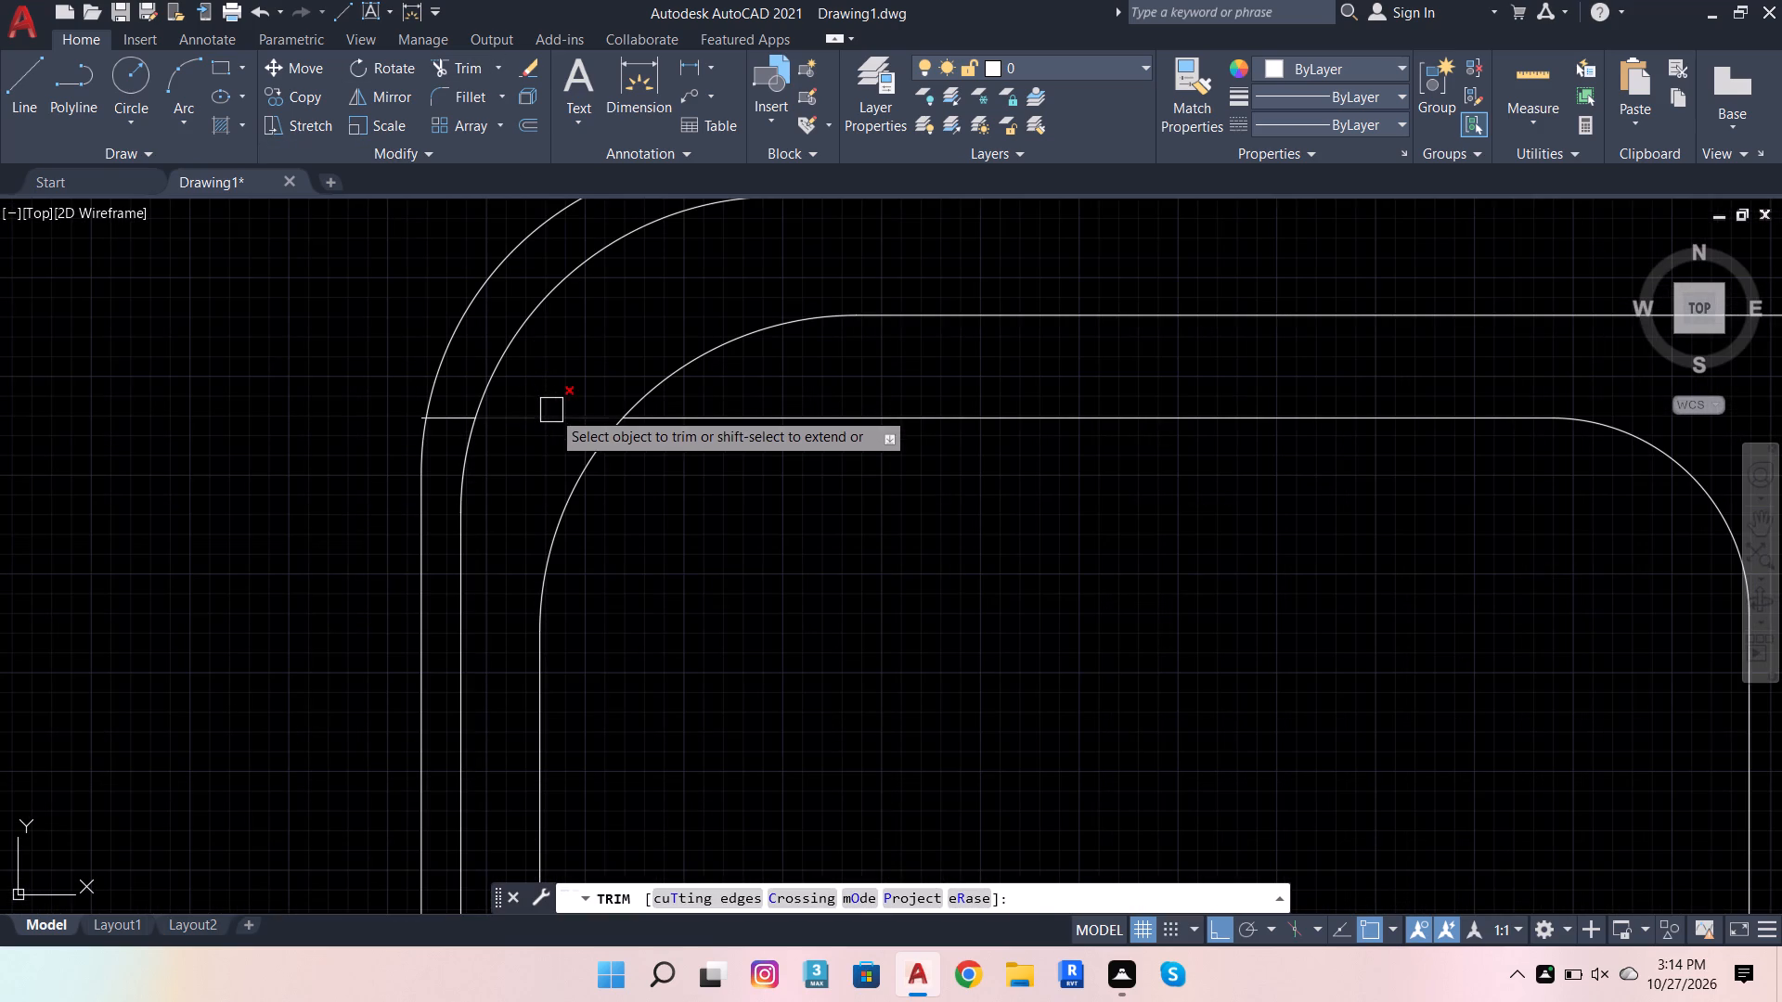
pyautogui.click(551, 410)
pyautogui.scroll(3, 427, 417)
pyautogui.click(479, 422)
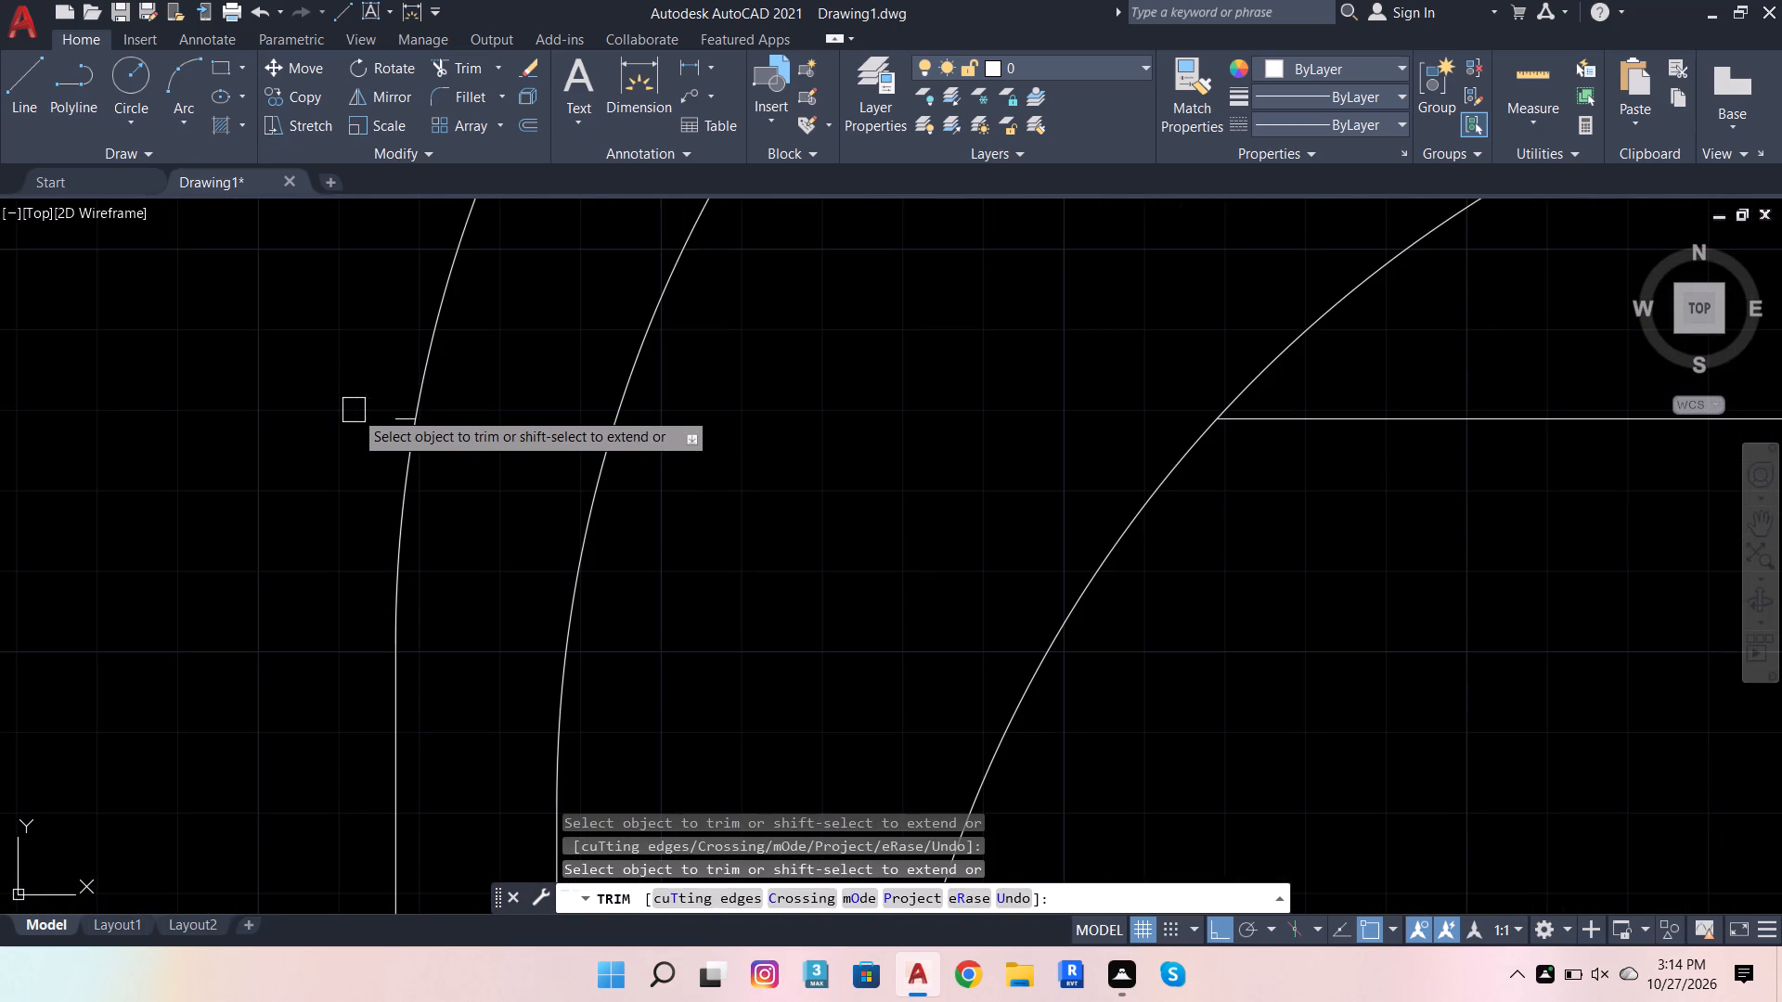
pyautogui.click(394, 408)
pyautogui.scroll(-3, 0, 532)
pyautogui.scroll(-2, 756, 520)
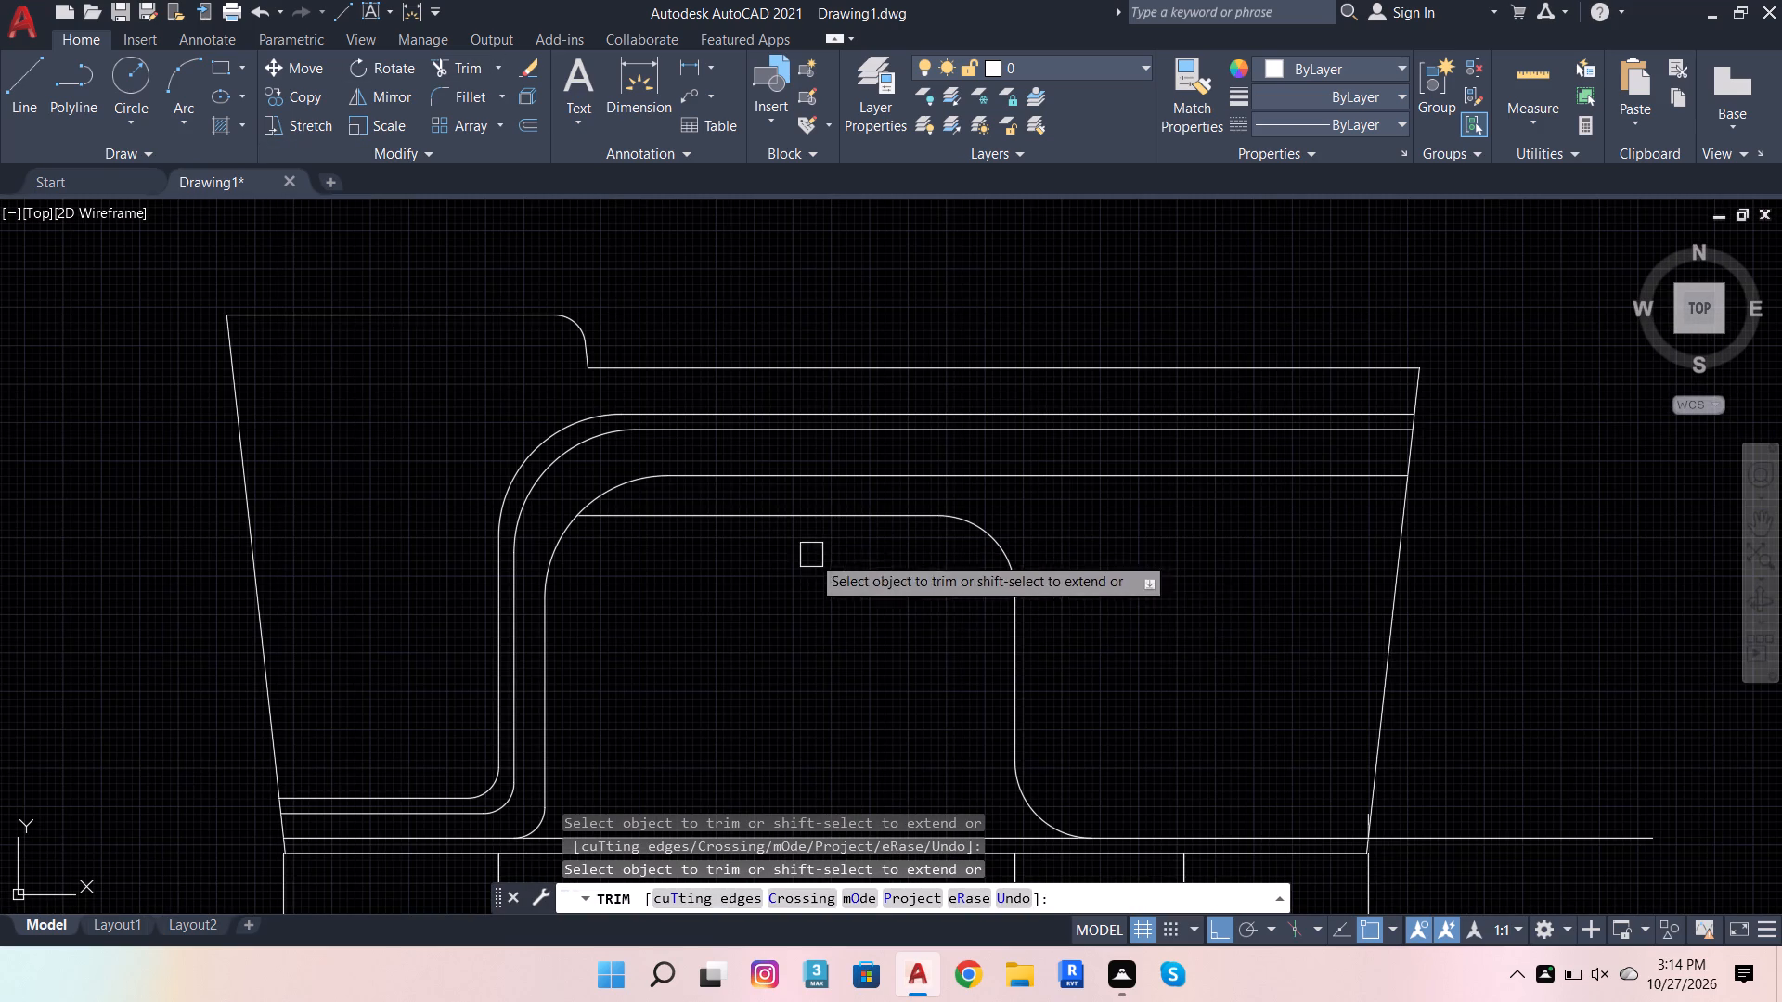
pyautogui.press('Escape')
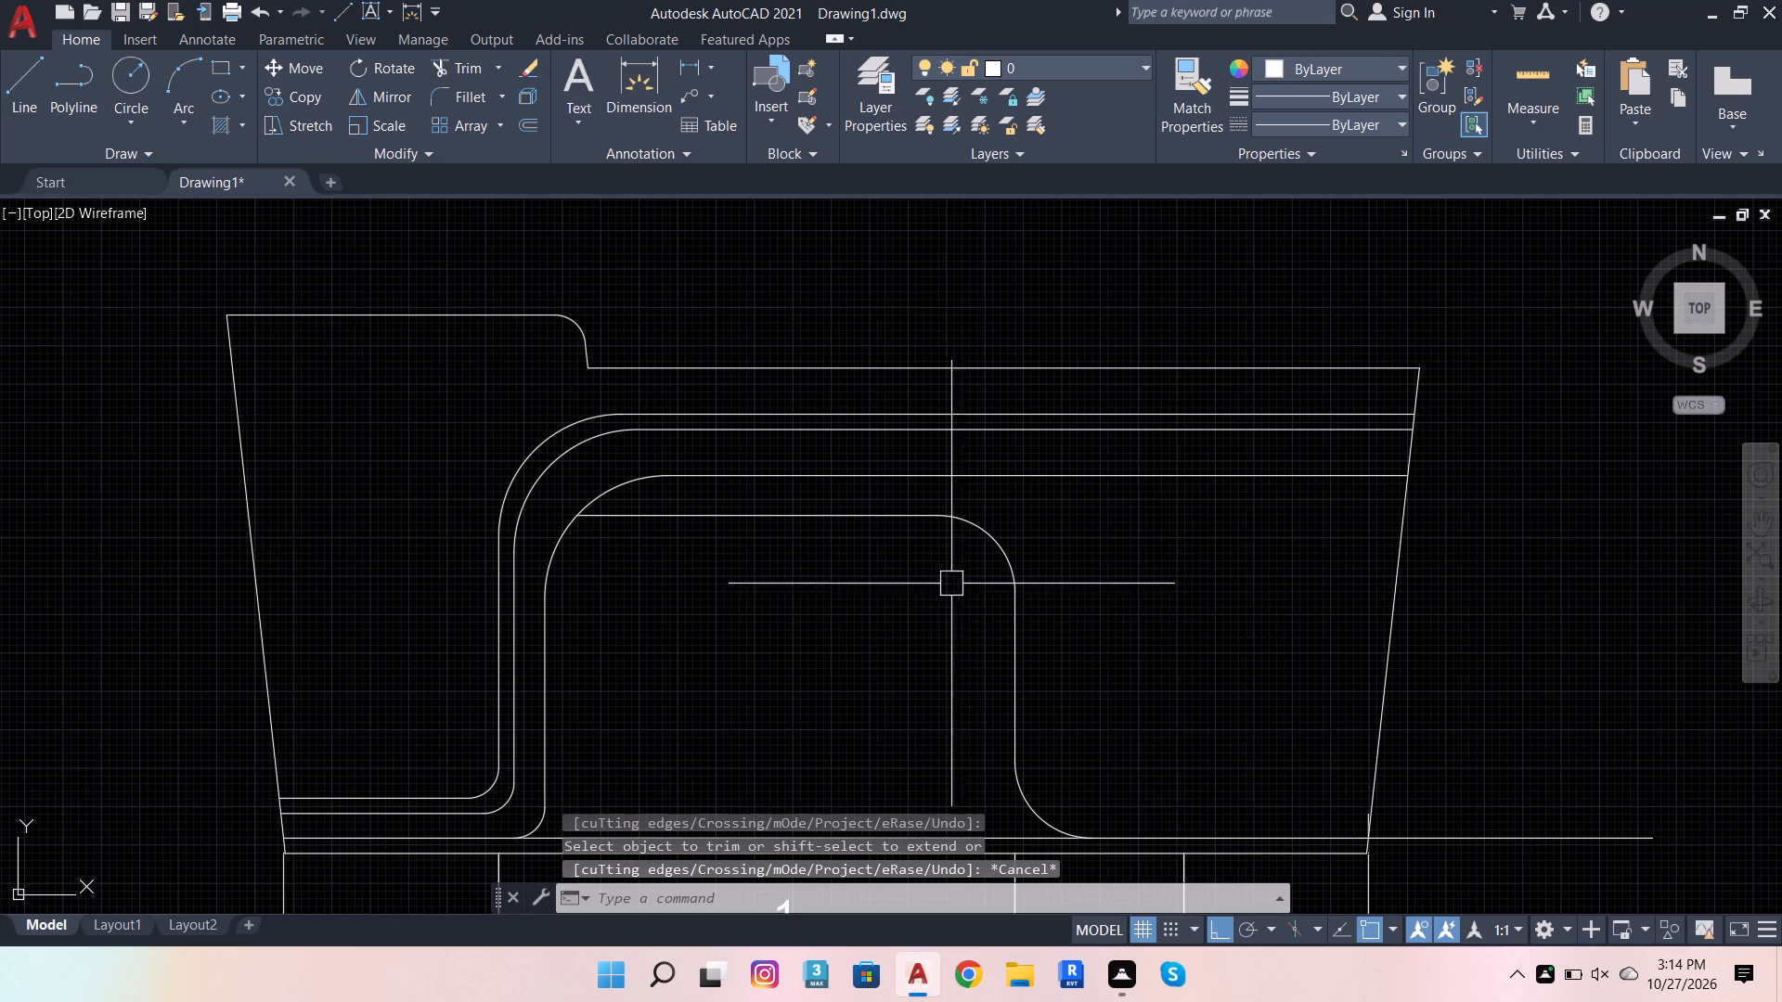
# Draw a three-point arc from the right vertical's lower end, through the bottom fillet's base end, curling up into the right bay.
pyautogui.scroll(-1, 1101, 728)
pyautogui.scroll(1, 1346, 780)
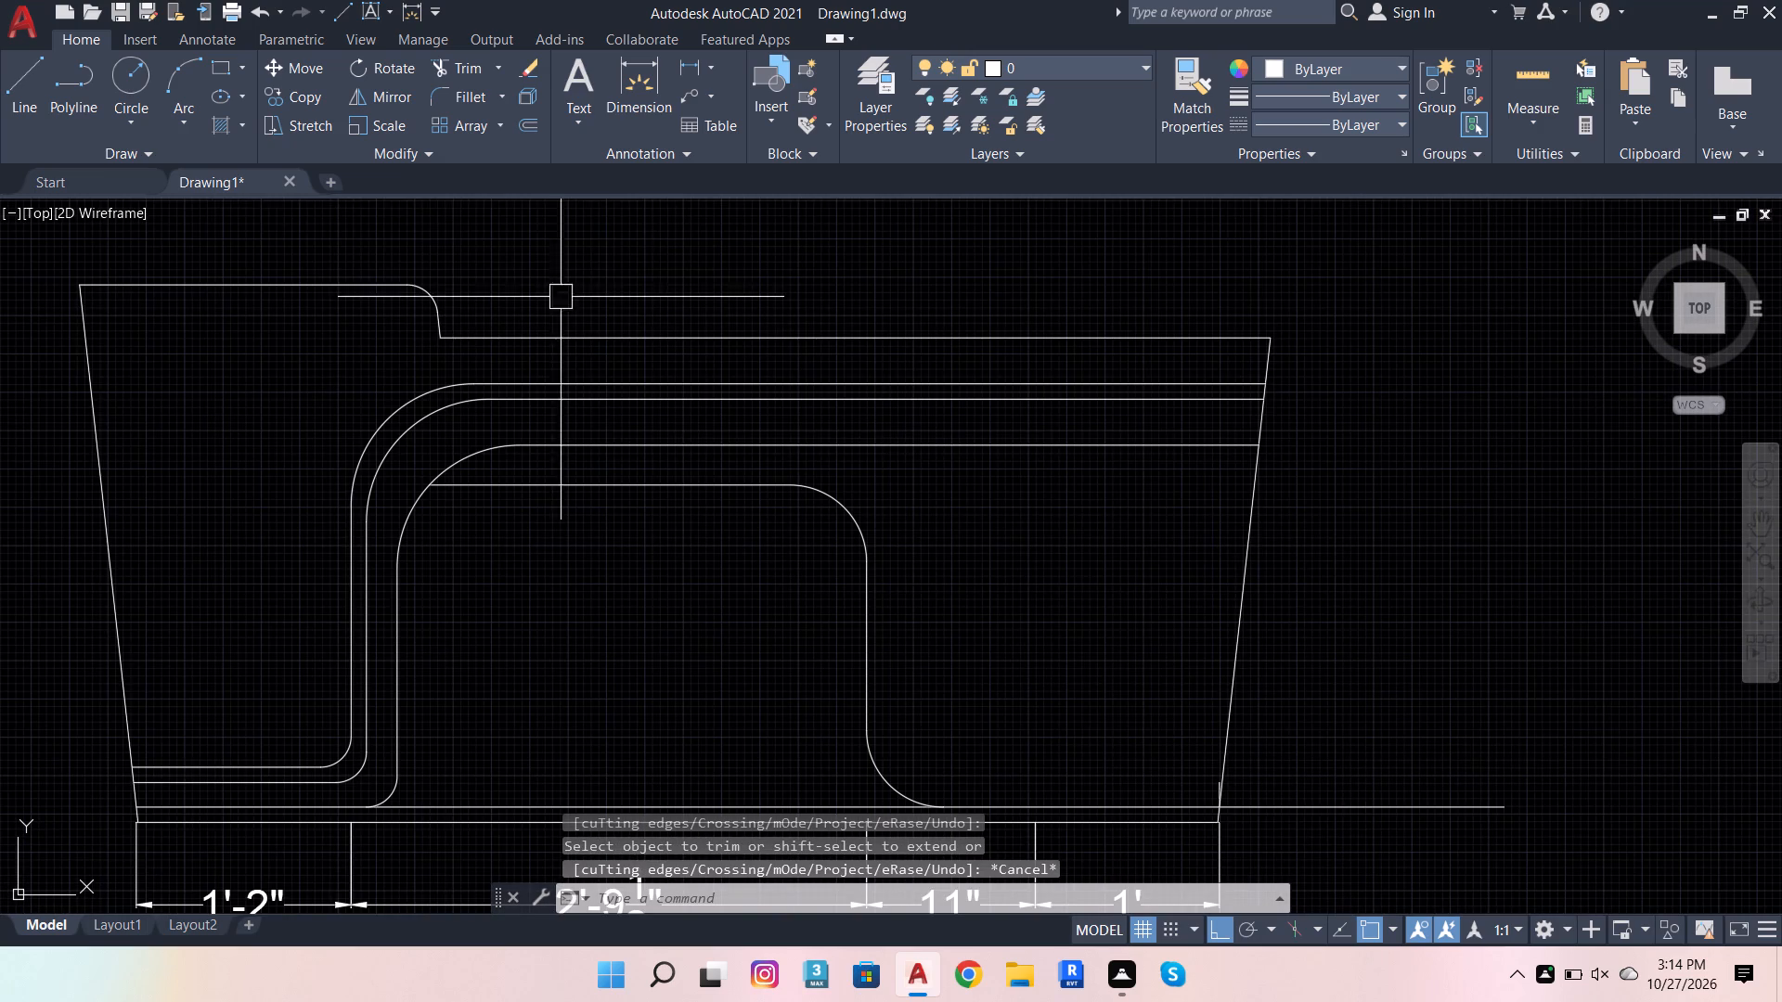
pyautogui.click(193, 87)
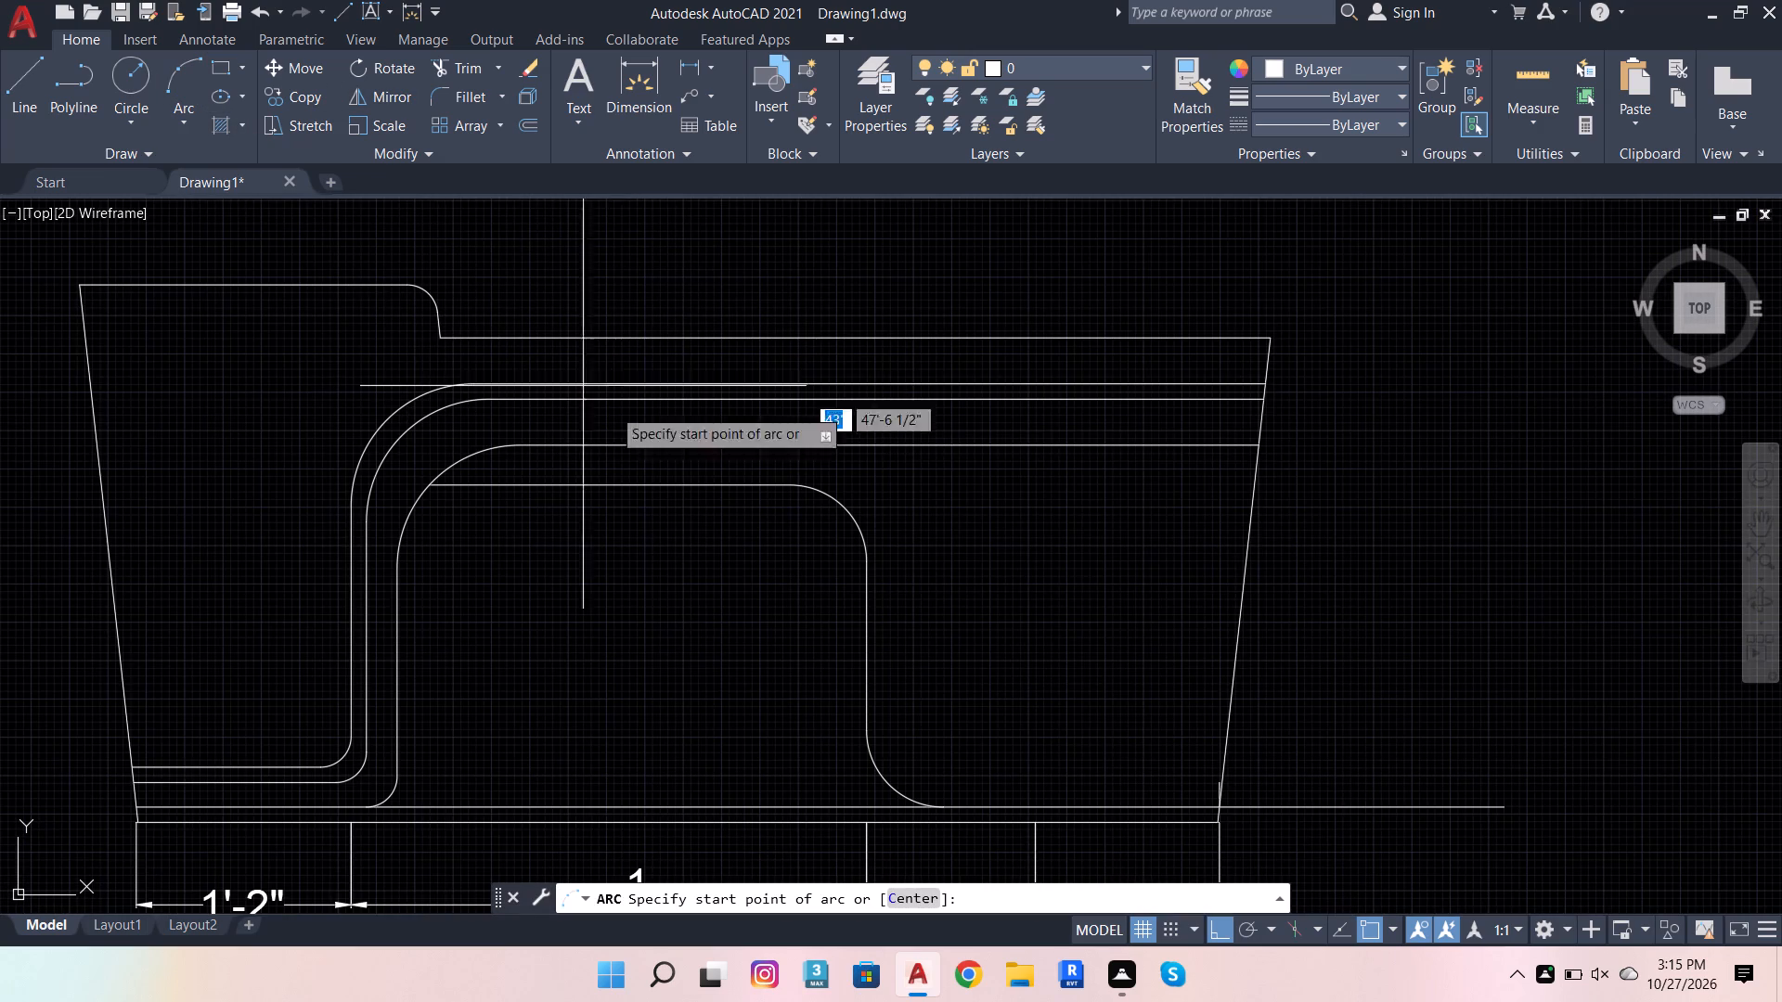
pyautogui.click(867, 725)
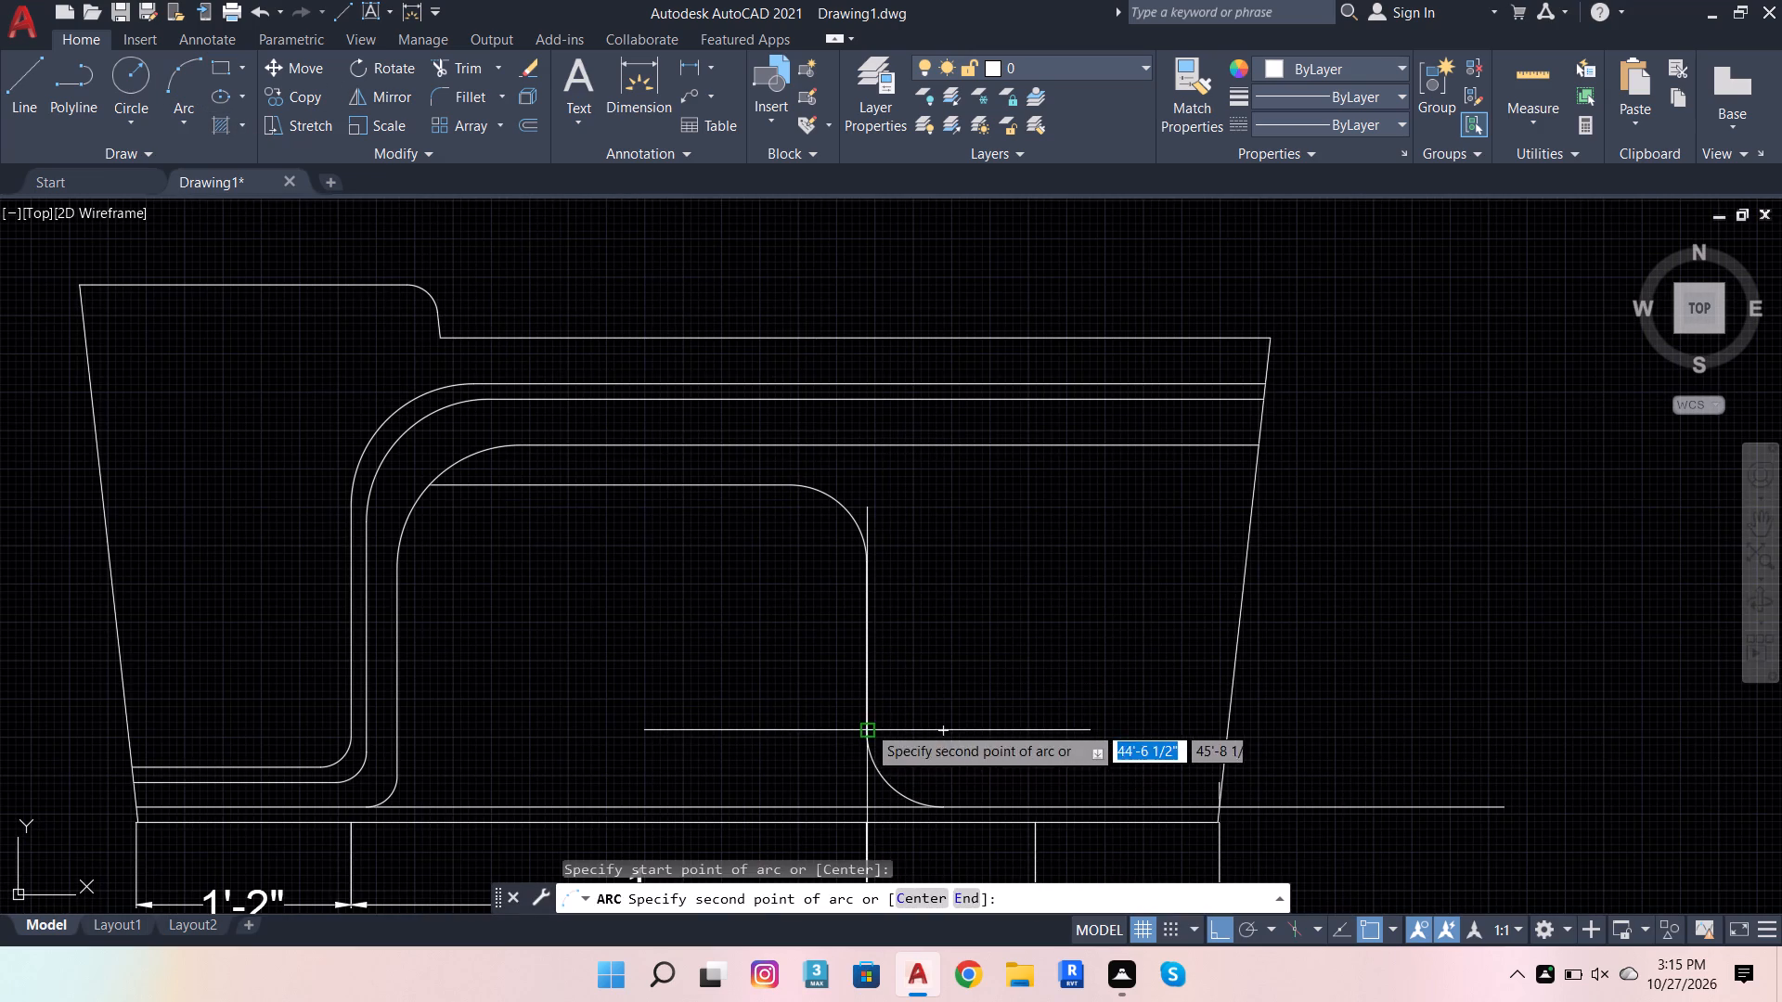
pyautogui.click(943, 810)
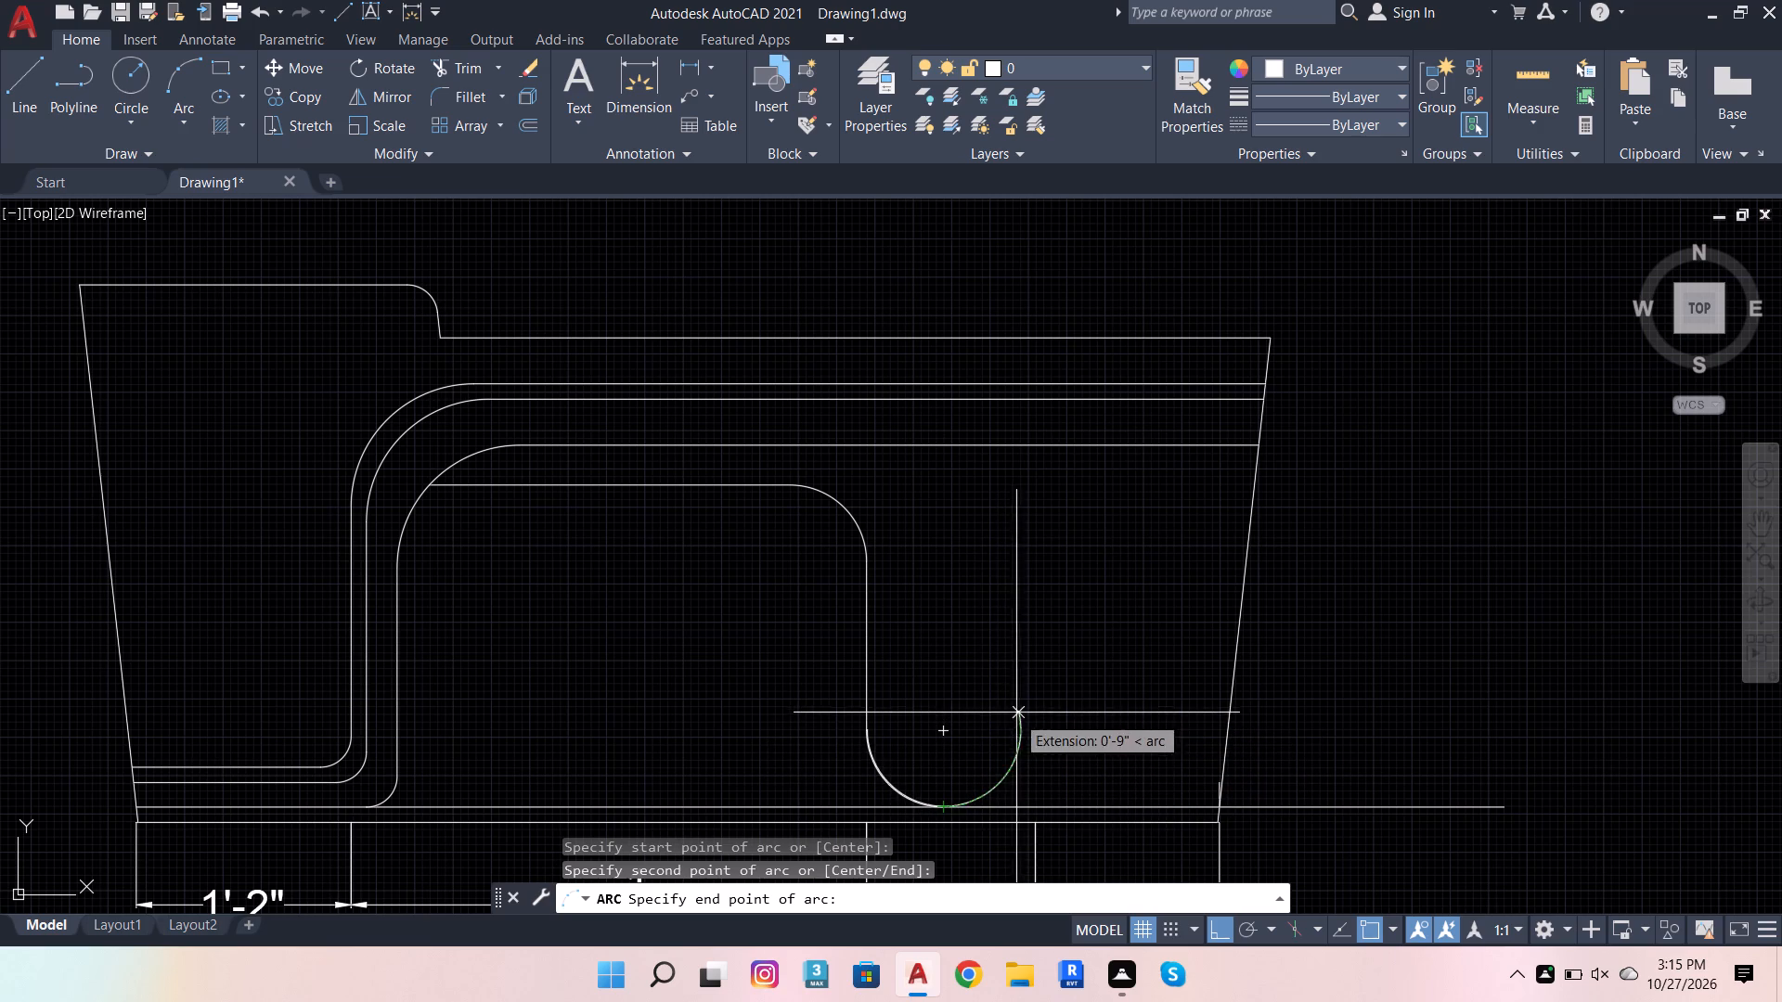
pyautogui.click(1001, 693)
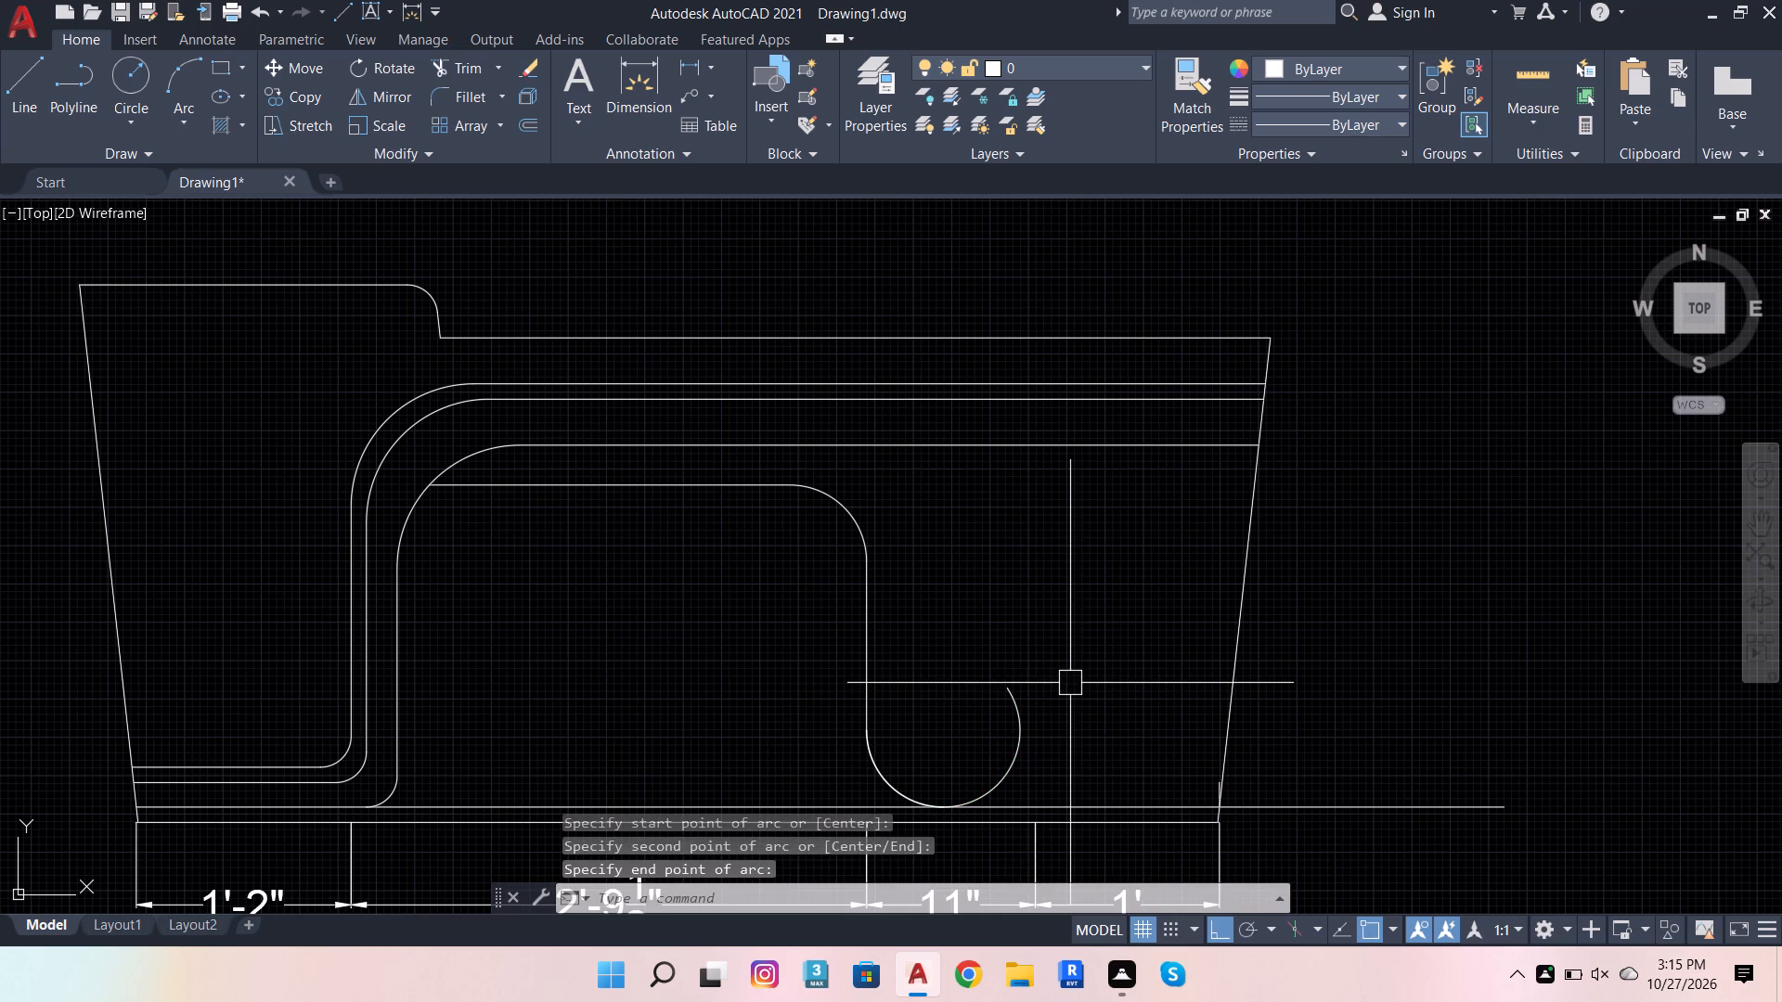
pyautogui.press('space')
pyautogui.scroll(3, 909, 790)
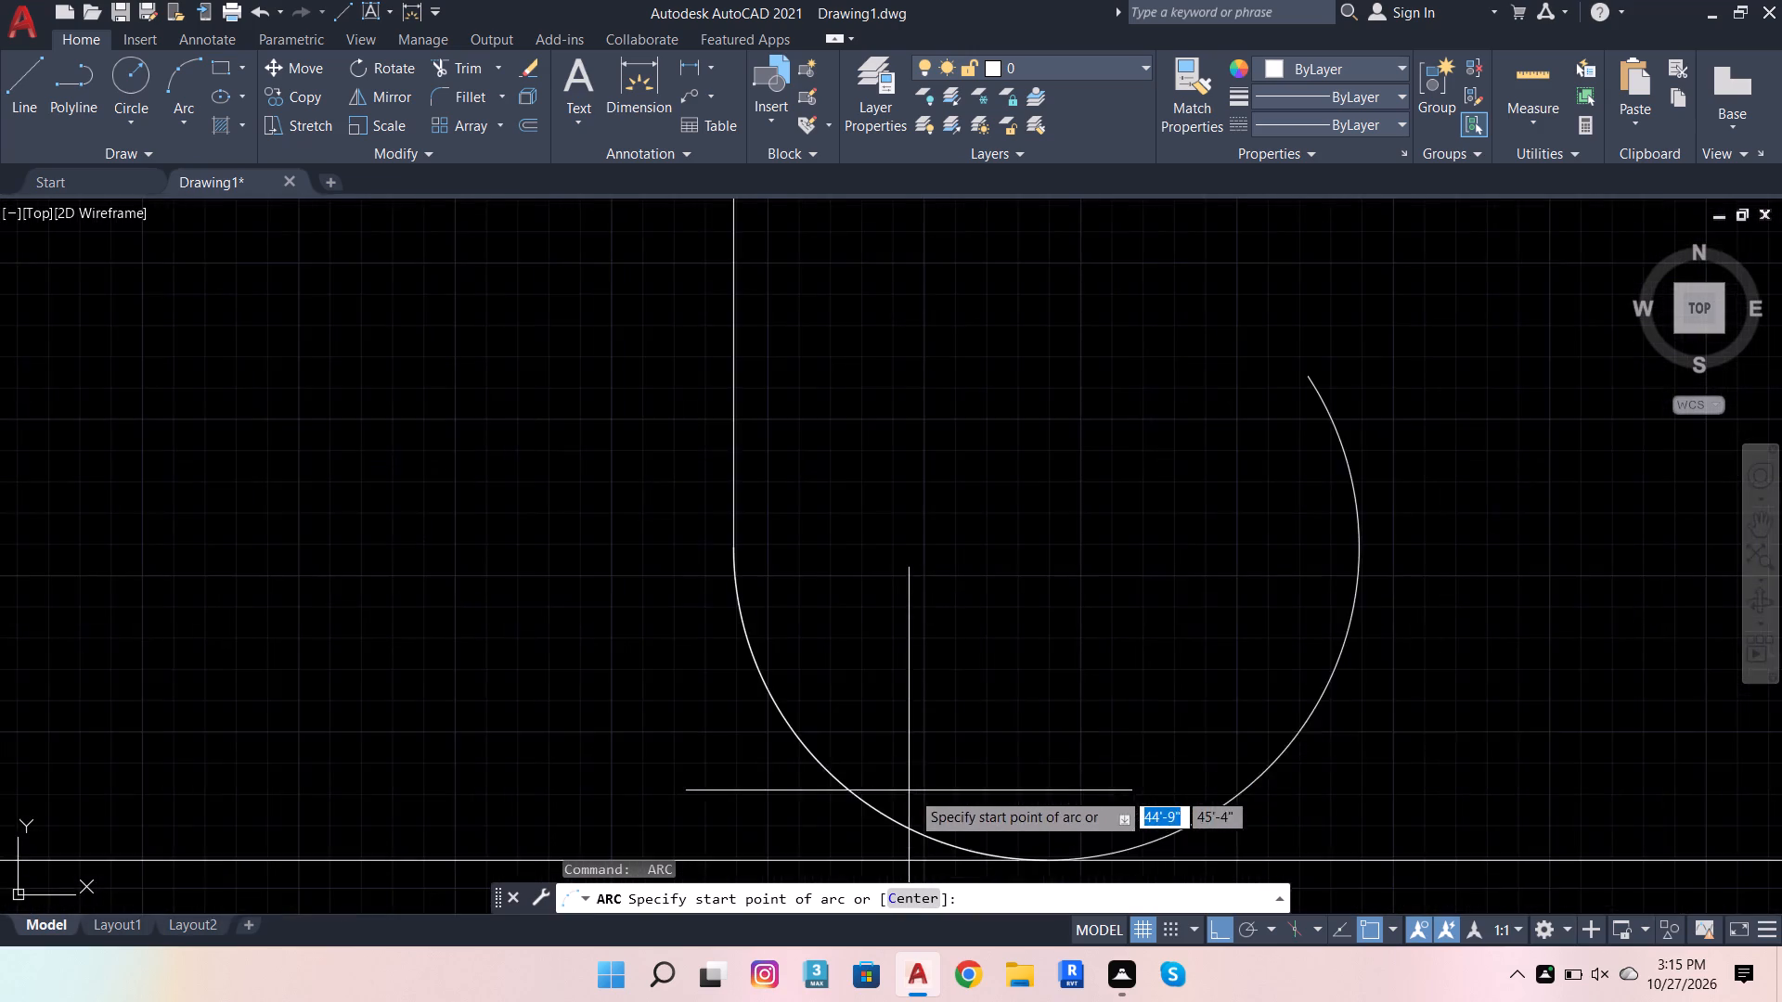
pyautogui.scroll(-3, 1175, 697)
pyautogui.press('Escape')
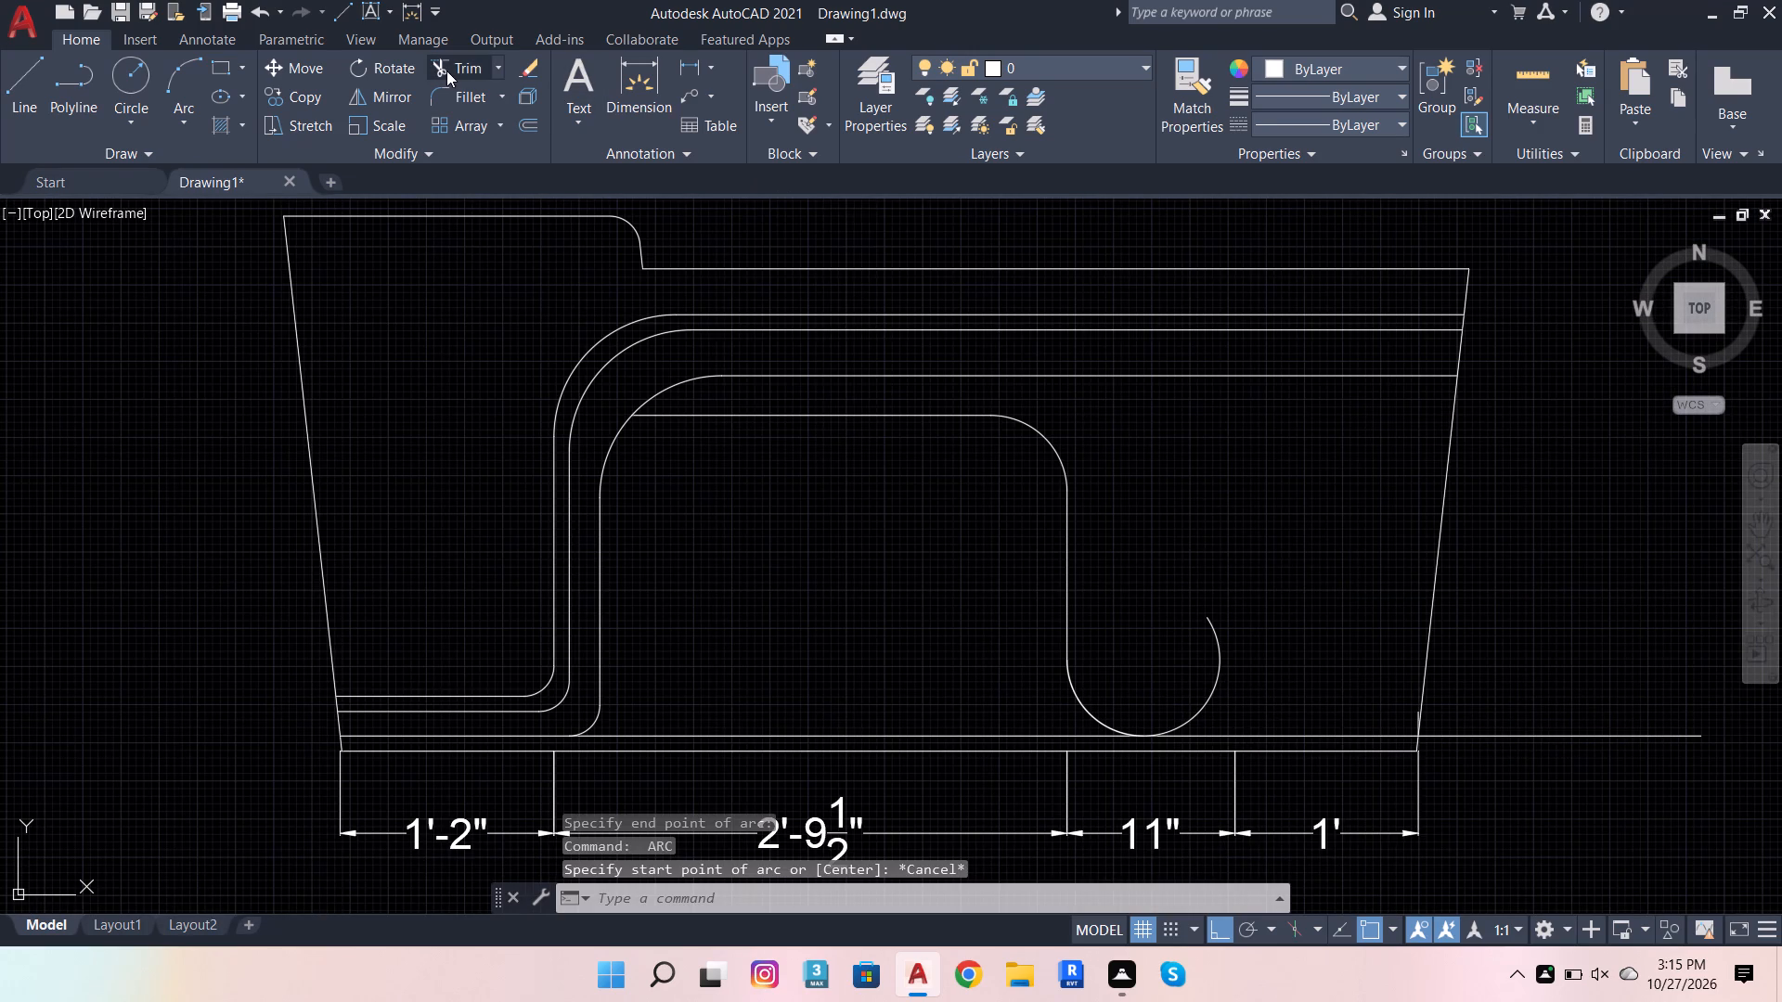
# Trim the horizontal line's overhang past the right slanted side and the short vertical stub at the base corner.
pyautogui.click(446, 71)
pyautogui.click(1450, 744)
pyautogui.scroll(5, 1413, 713)
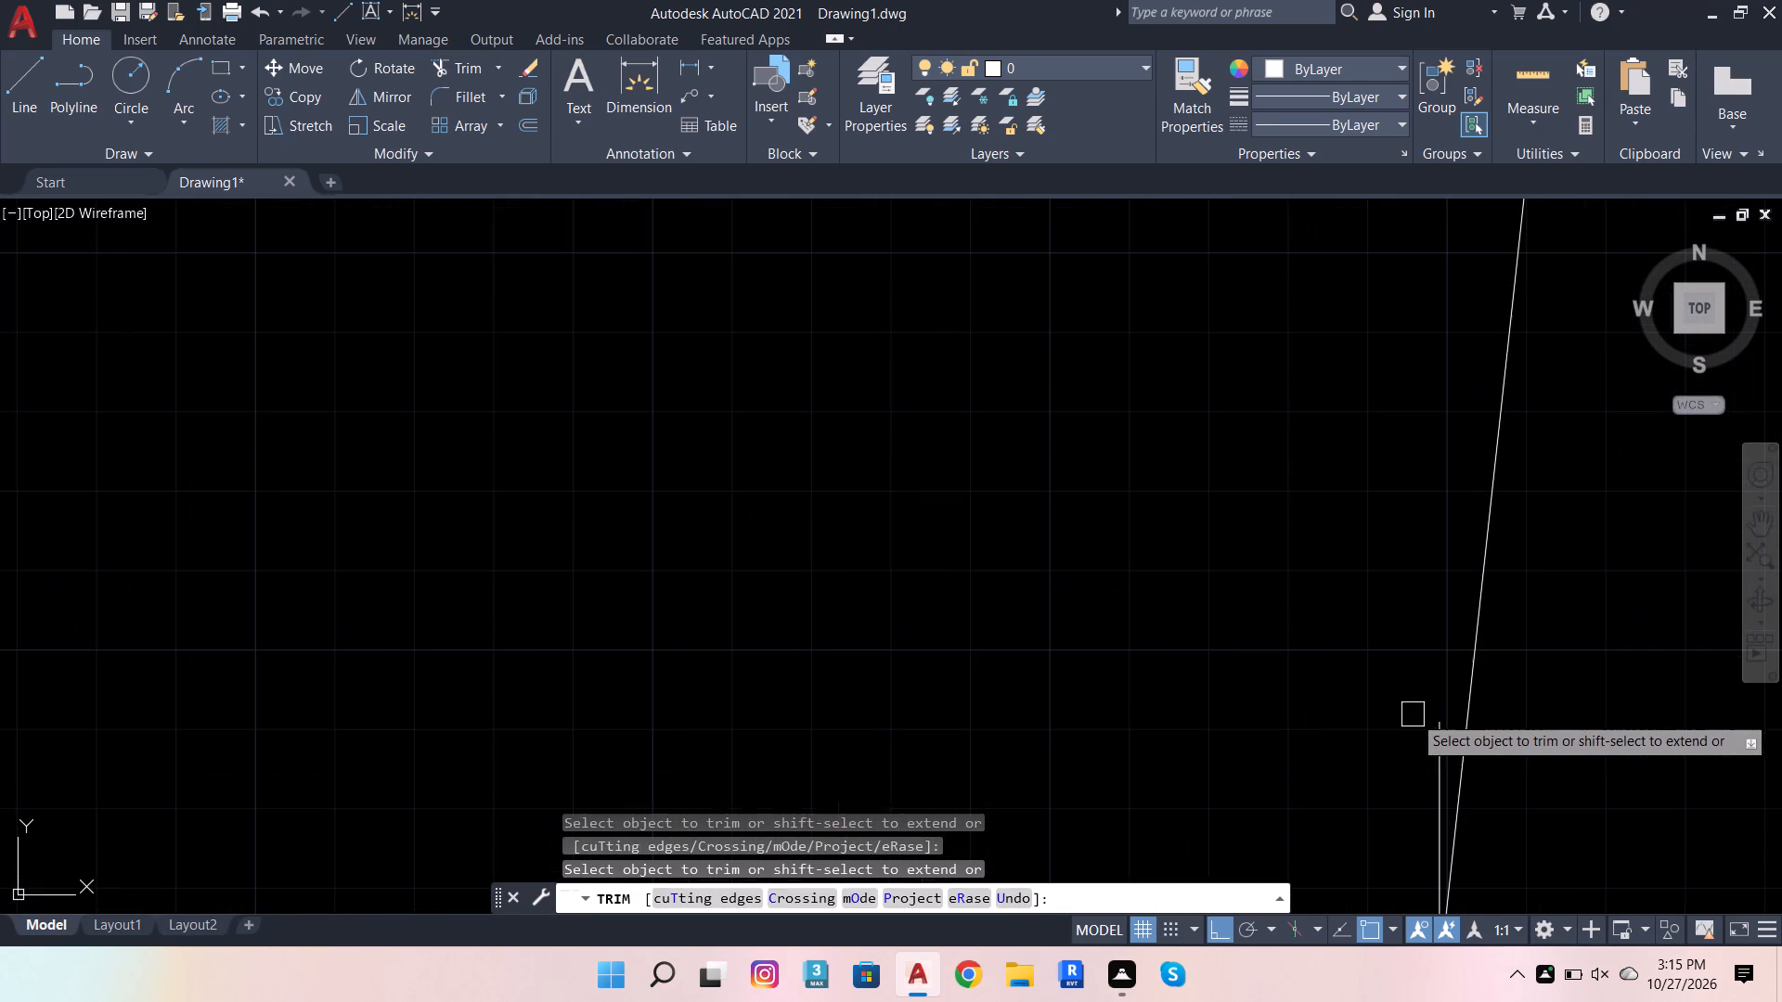
pyautogui.click(1429, 750)
pyautogui.scroll(-4, 1166, 566)
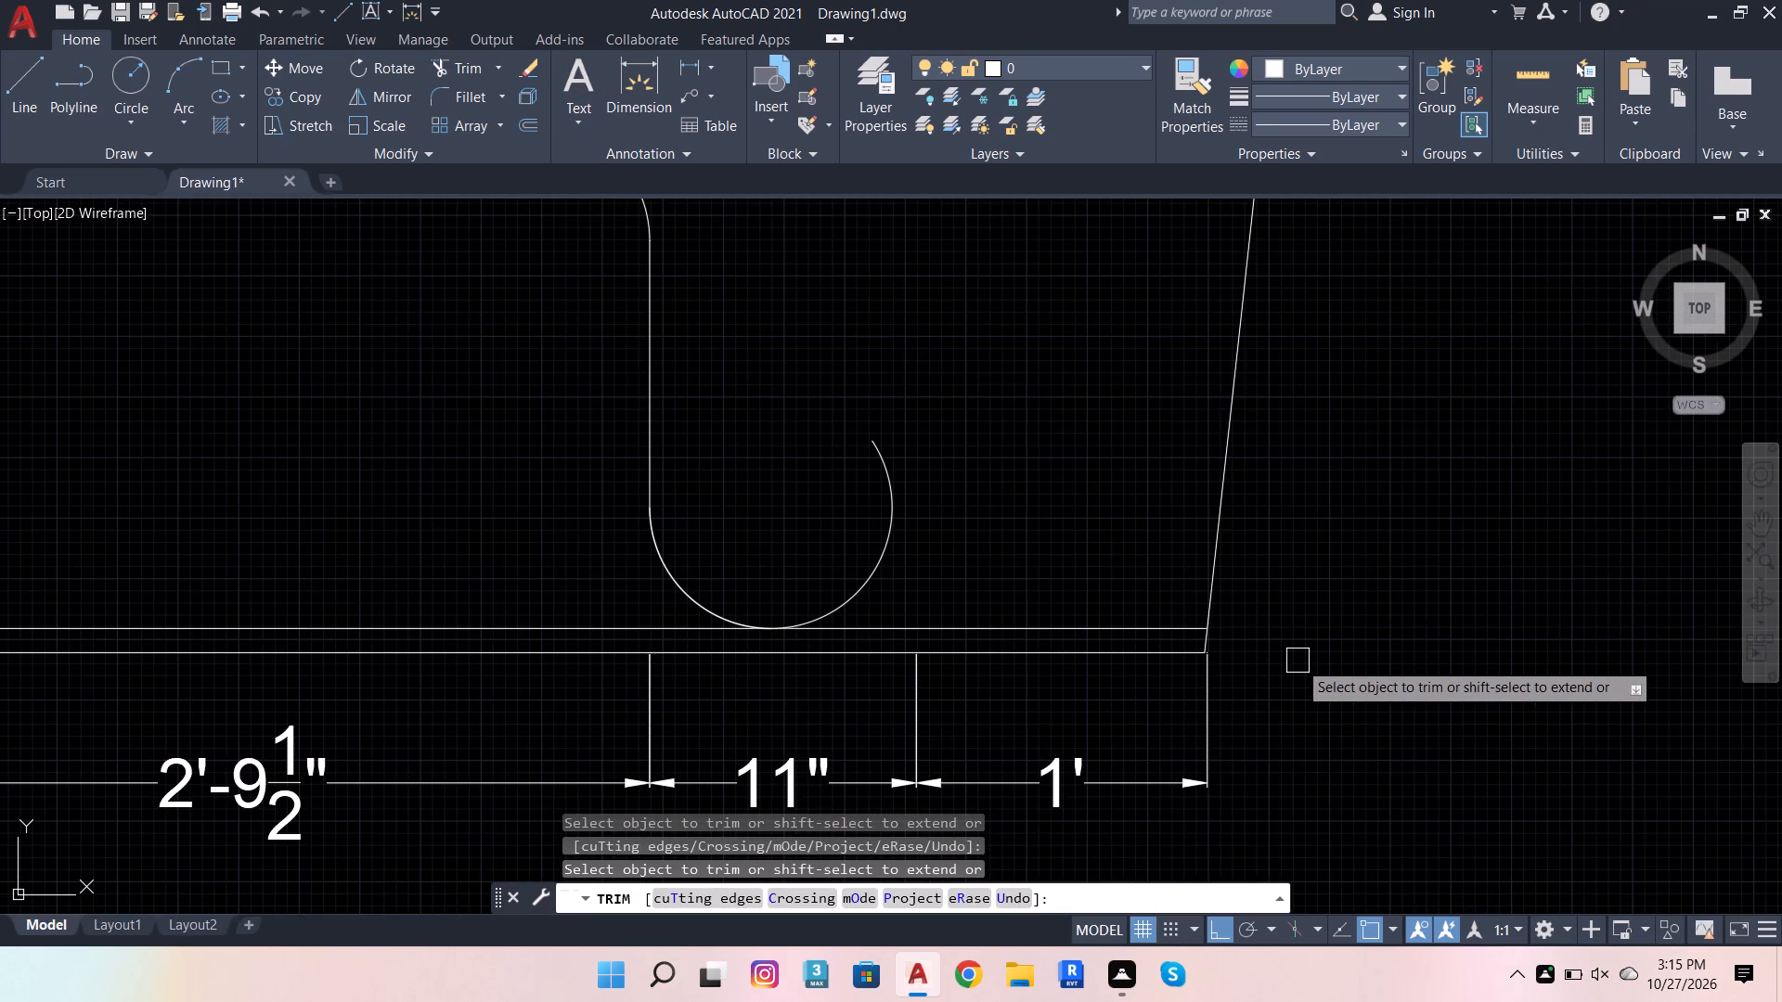
pyautogui.scroll(-2, 1260, 714)
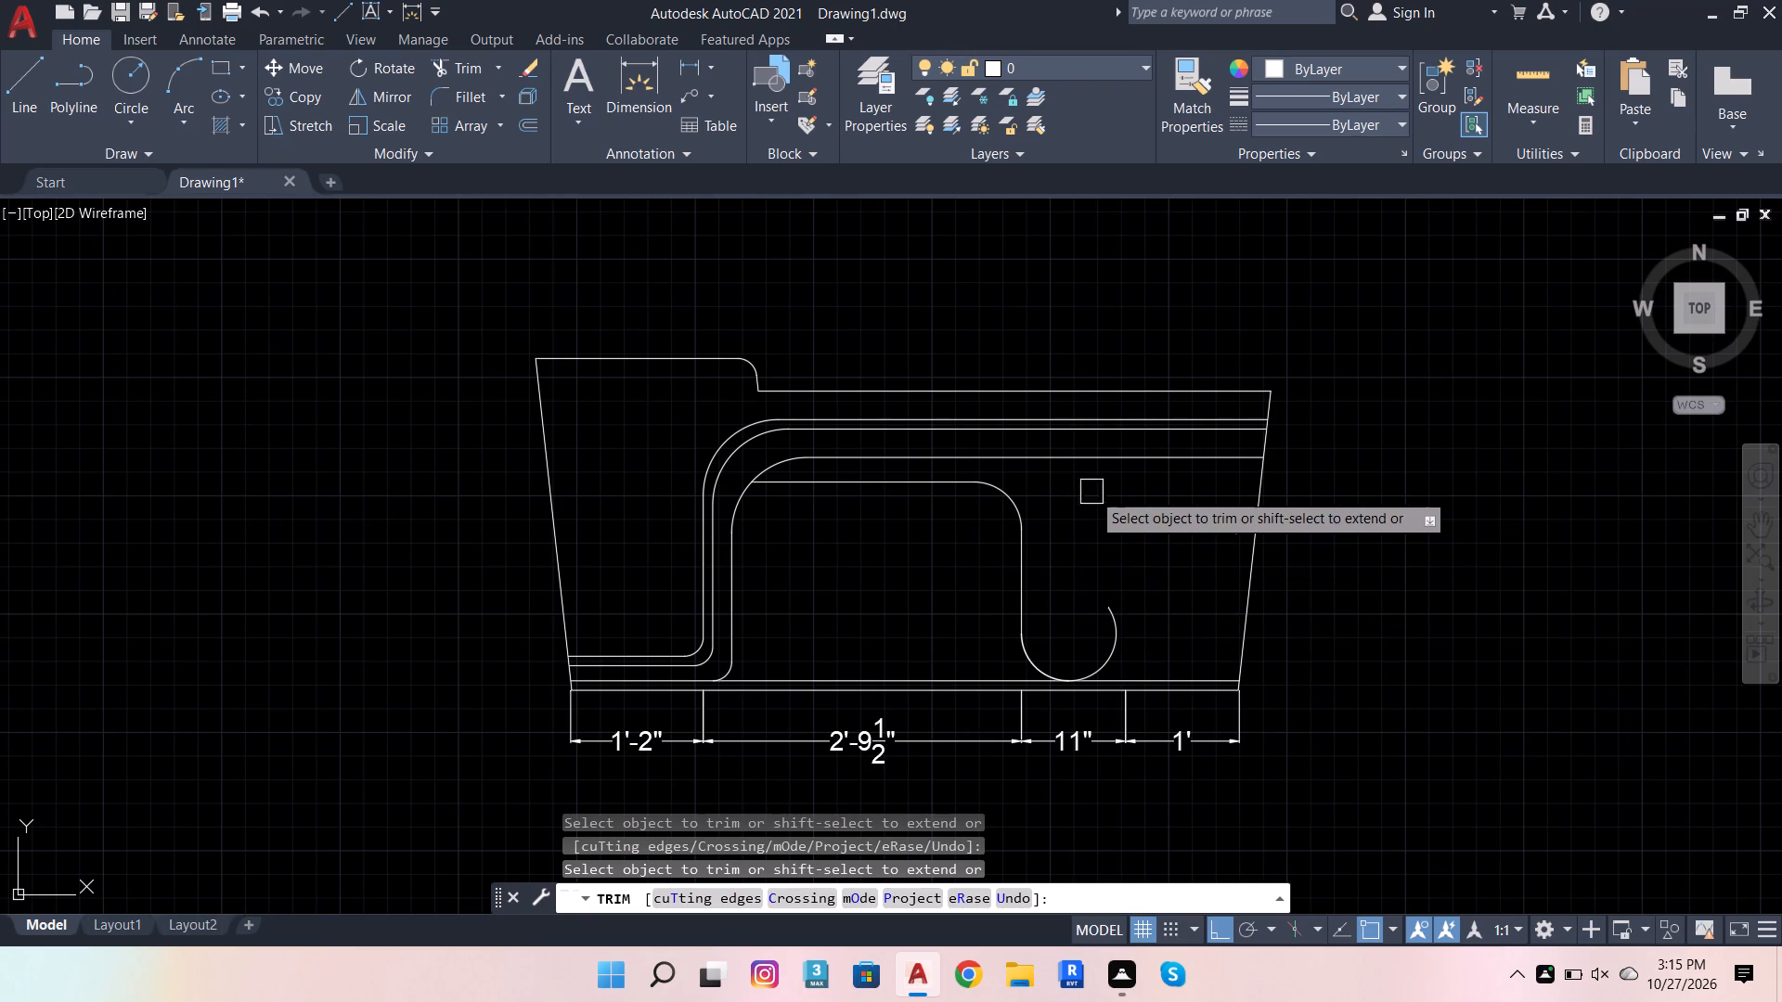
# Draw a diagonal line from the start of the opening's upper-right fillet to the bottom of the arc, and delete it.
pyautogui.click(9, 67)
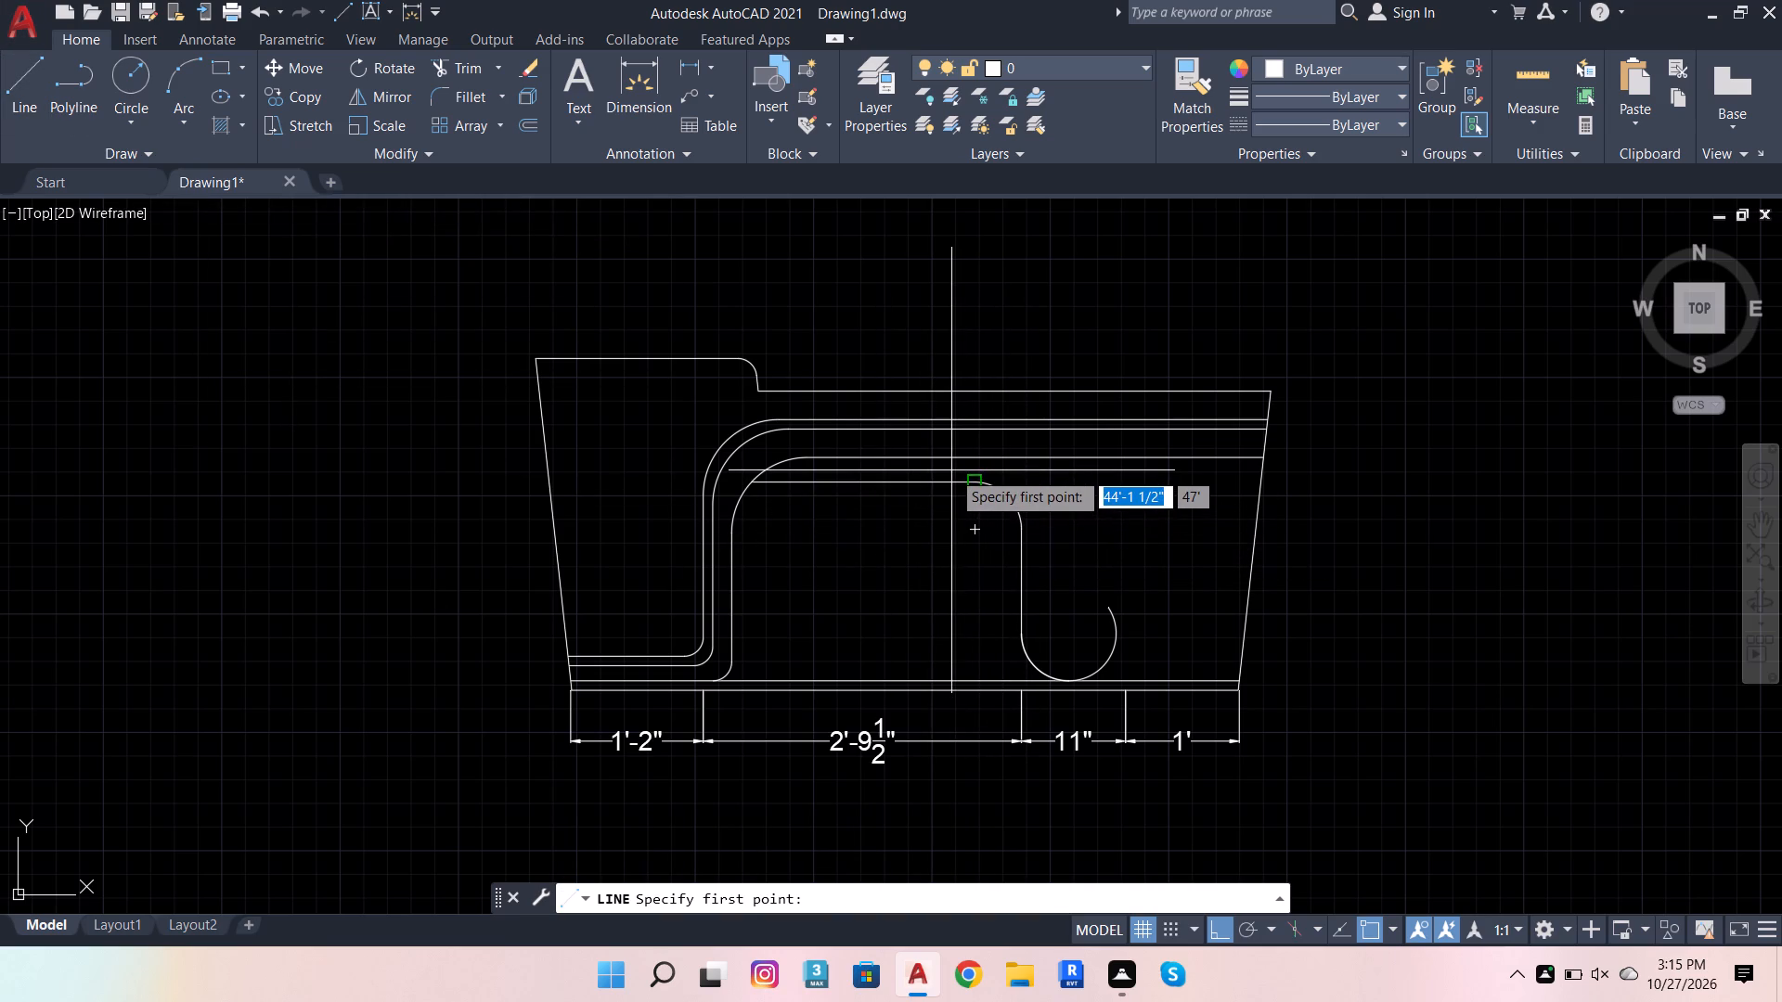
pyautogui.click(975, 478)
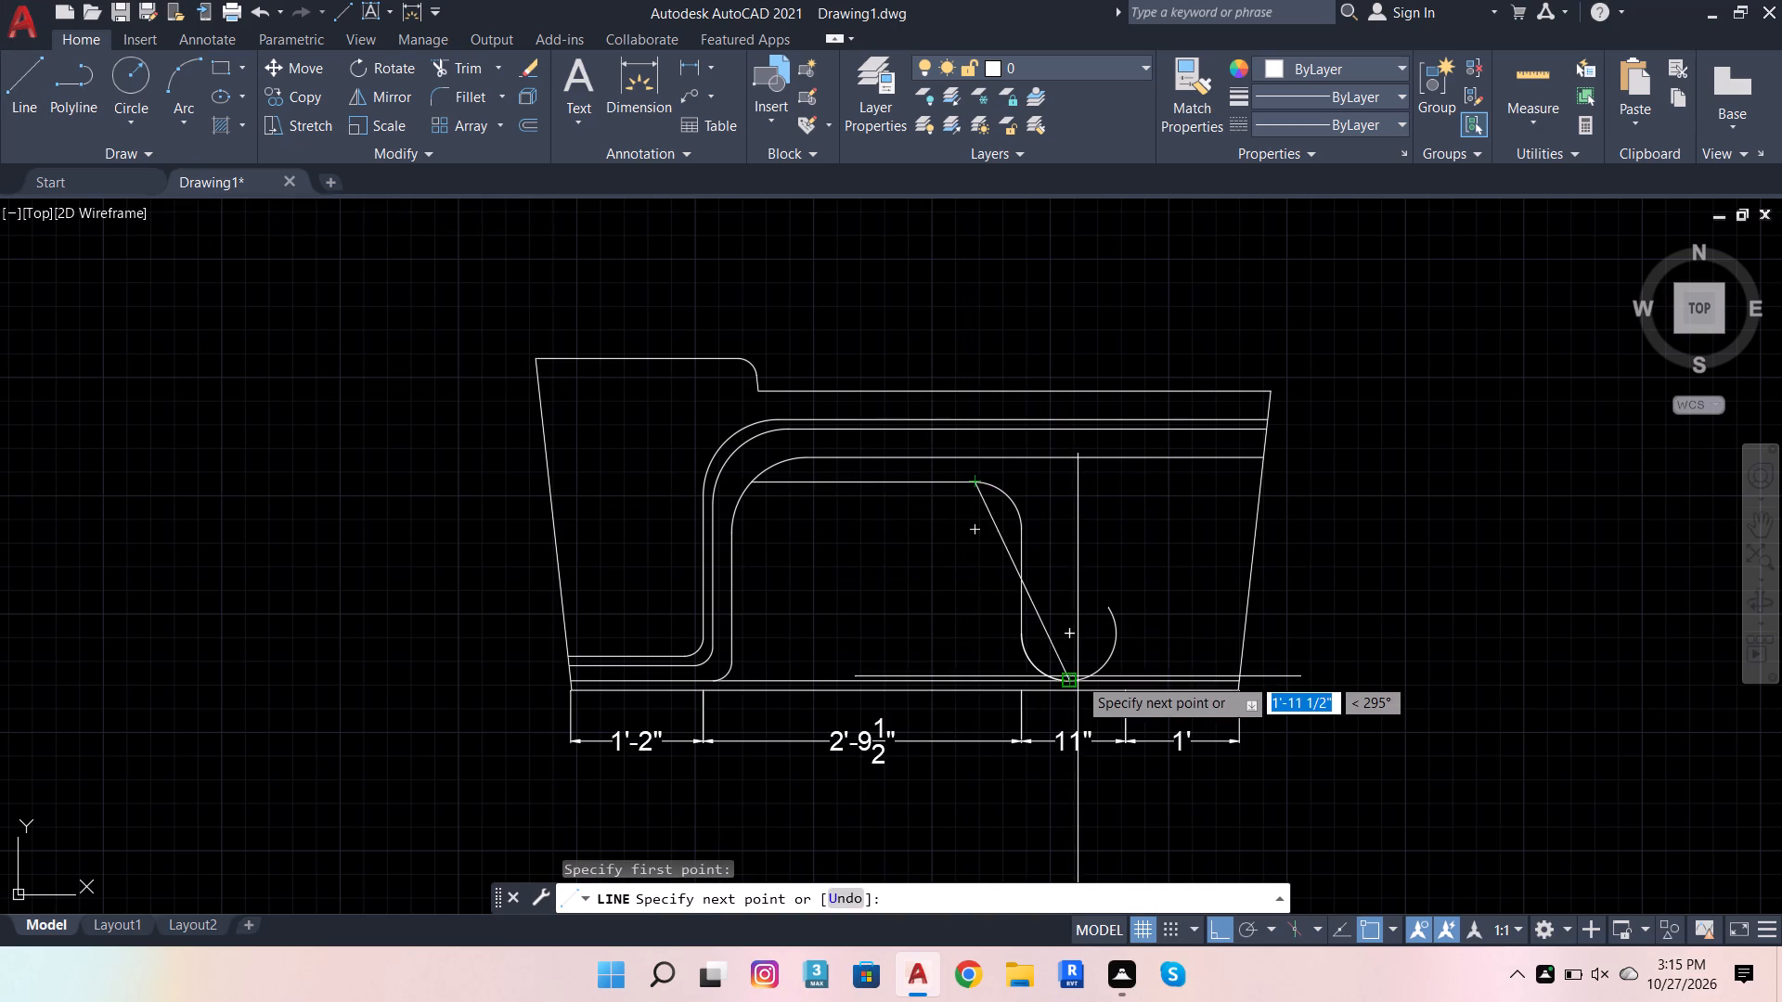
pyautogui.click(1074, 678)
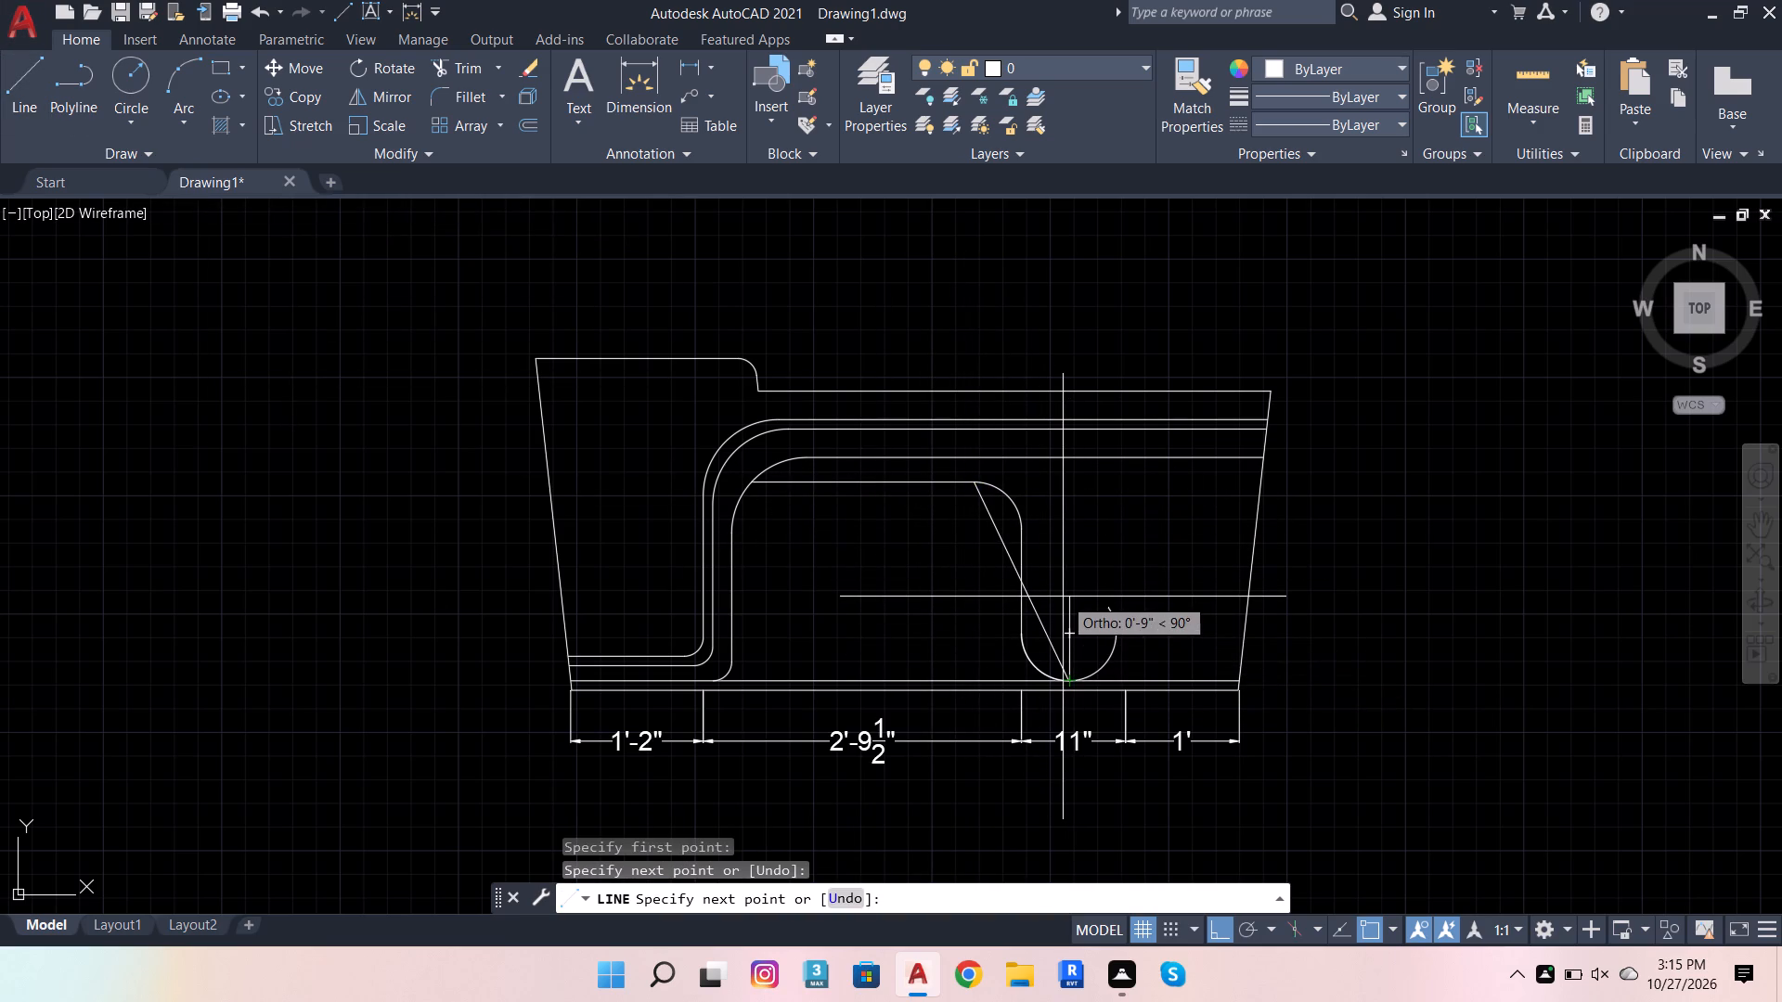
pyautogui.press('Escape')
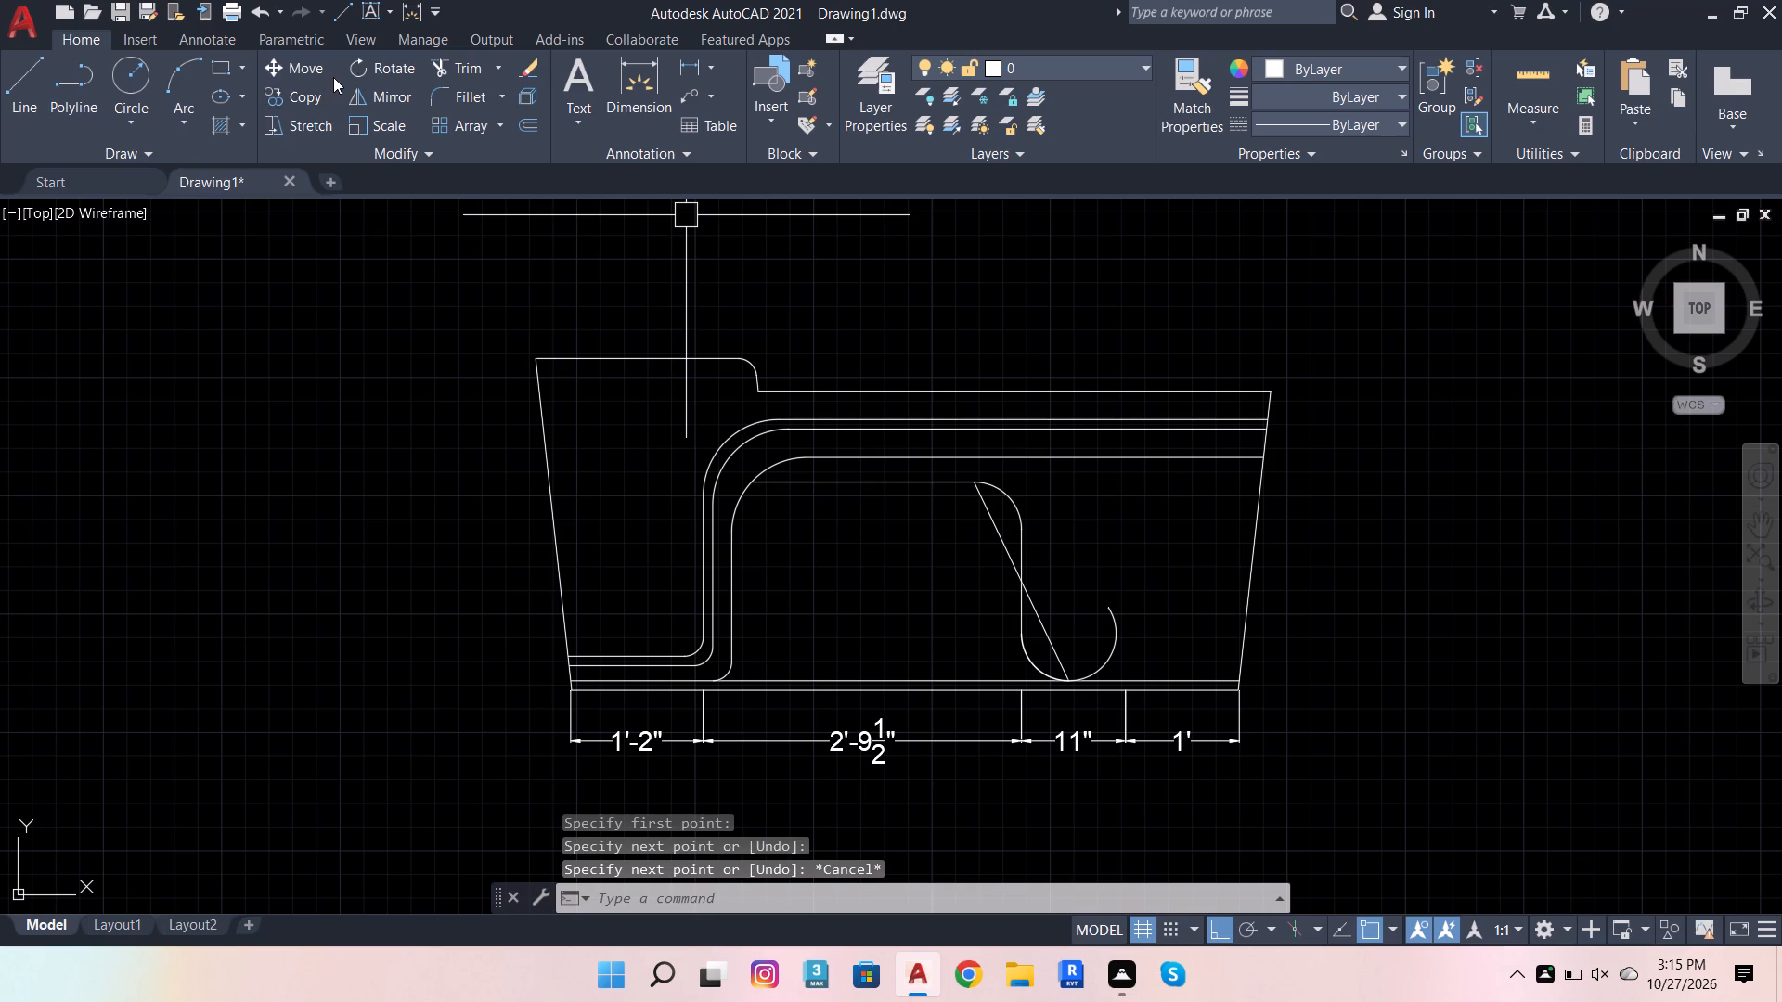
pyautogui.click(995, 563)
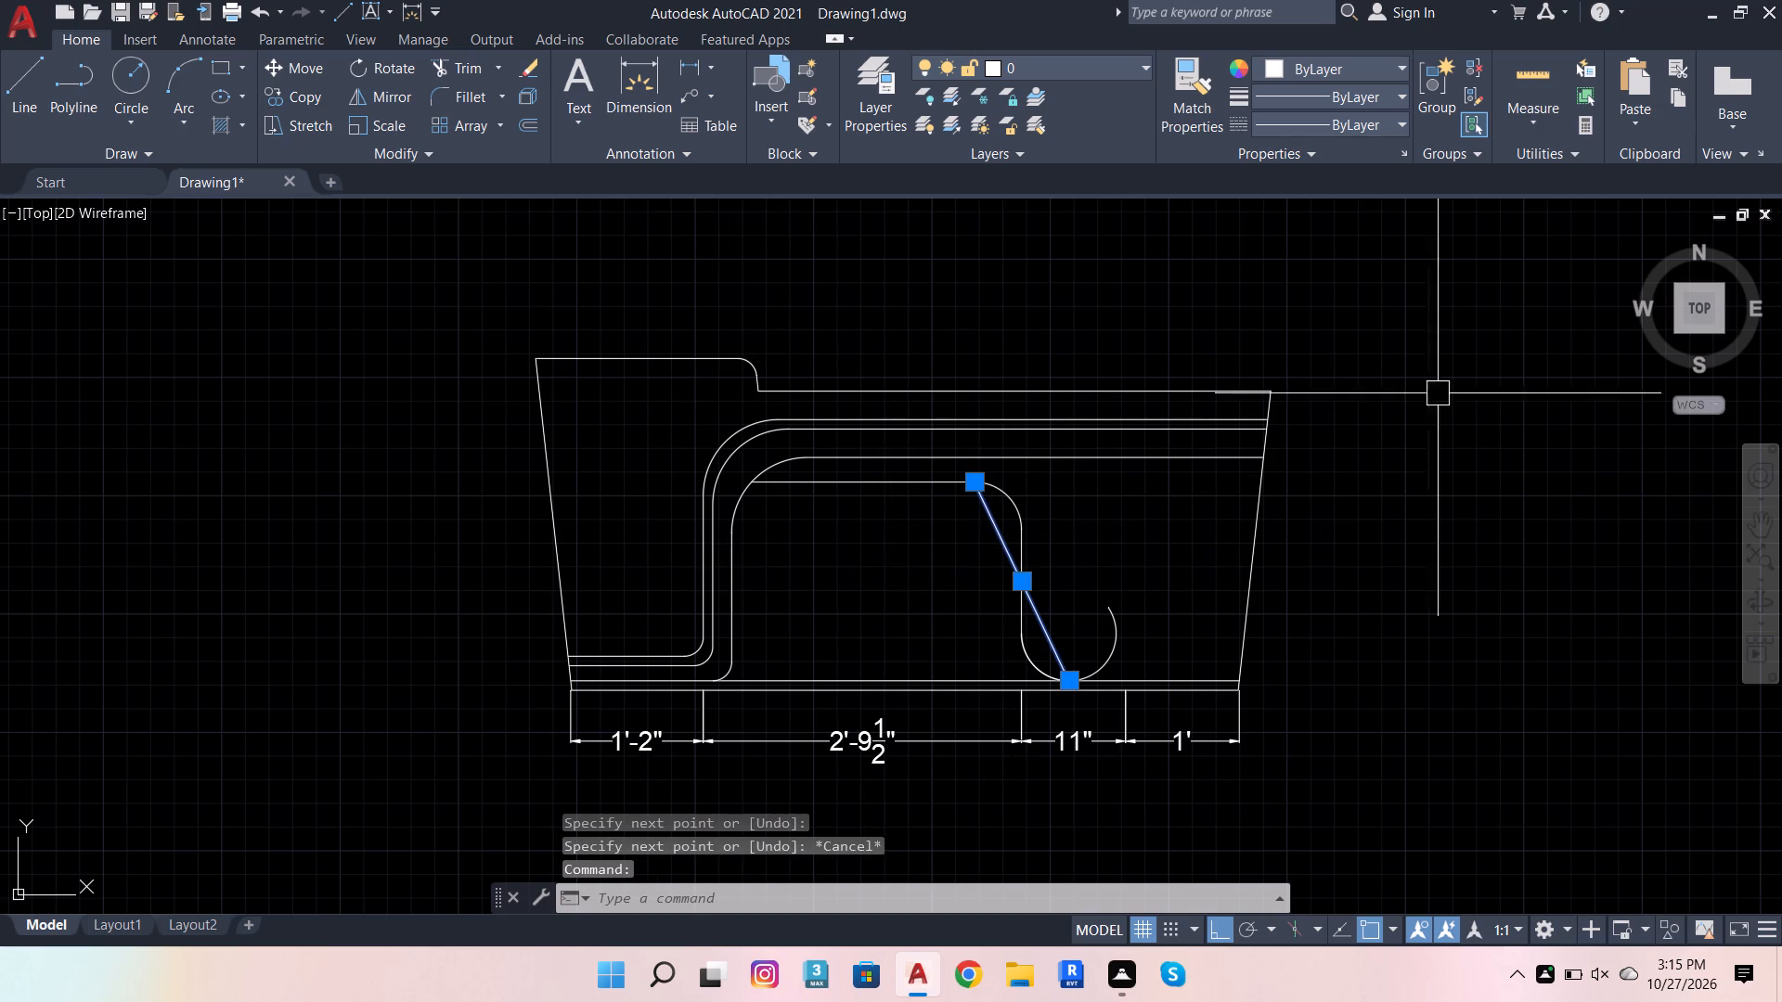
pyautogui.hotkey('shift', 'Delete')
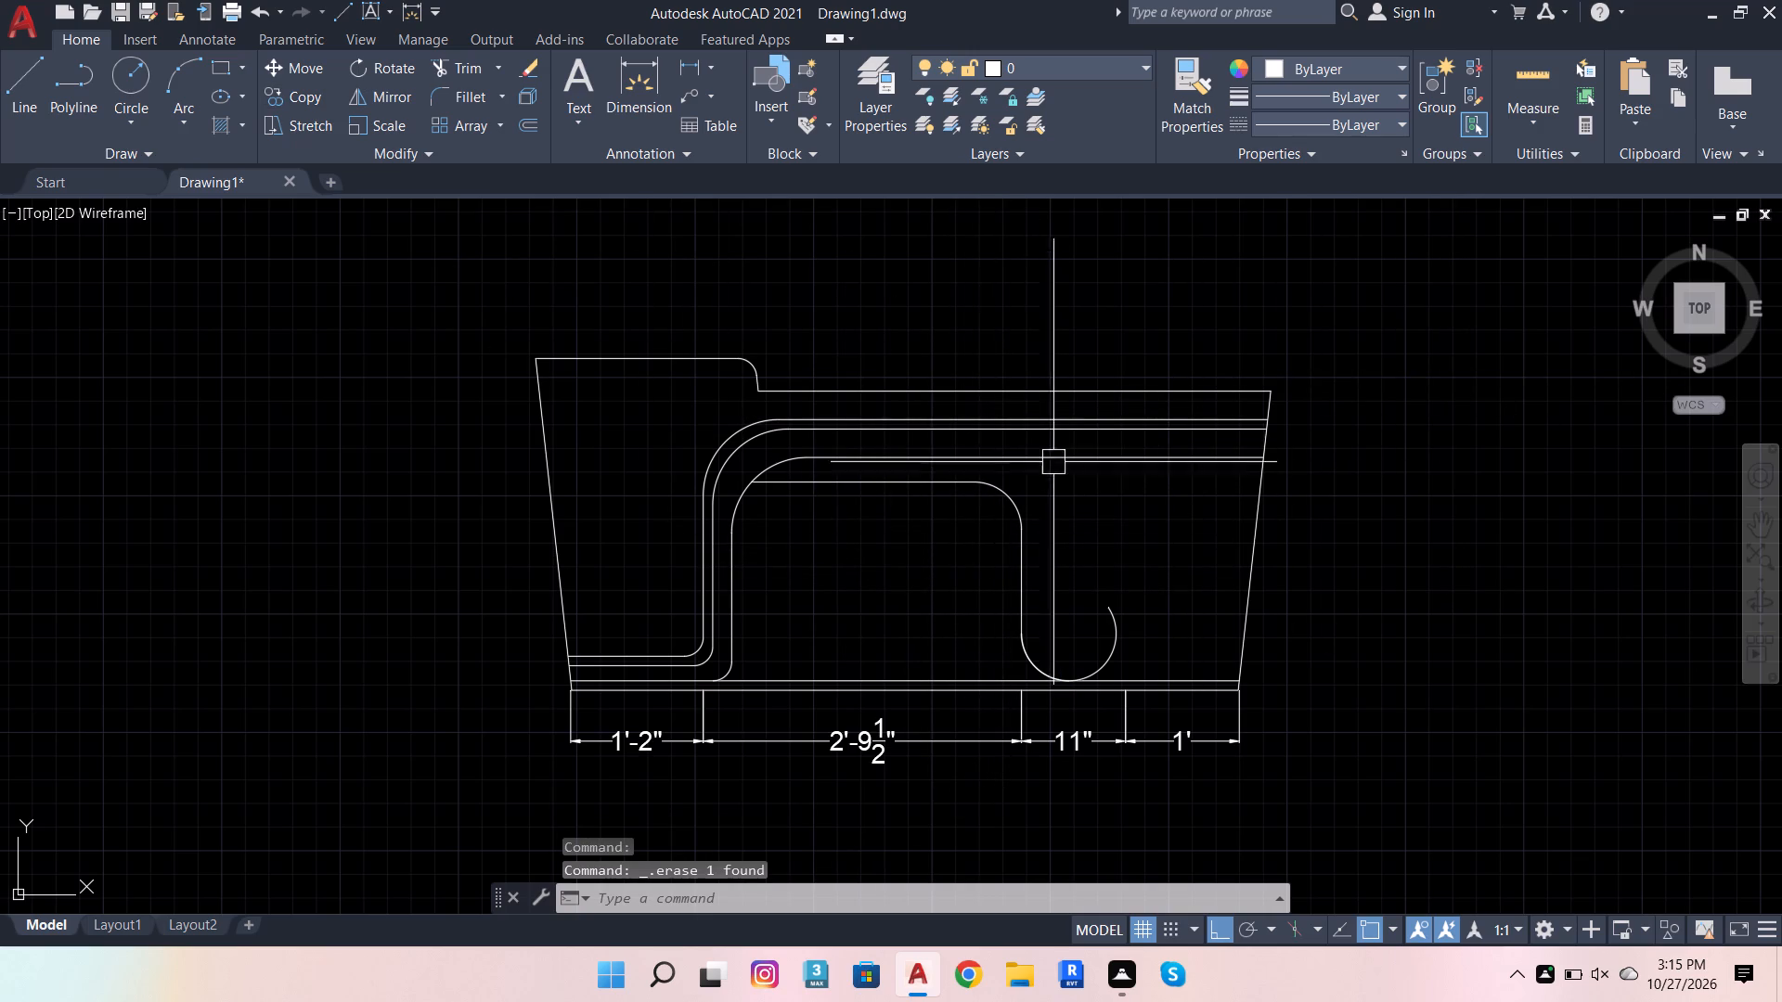
# Draw a vertical line from the lower end of the opening's upper-right fillet down past the dimensions below the base.
pyautogui.click(26, 99)
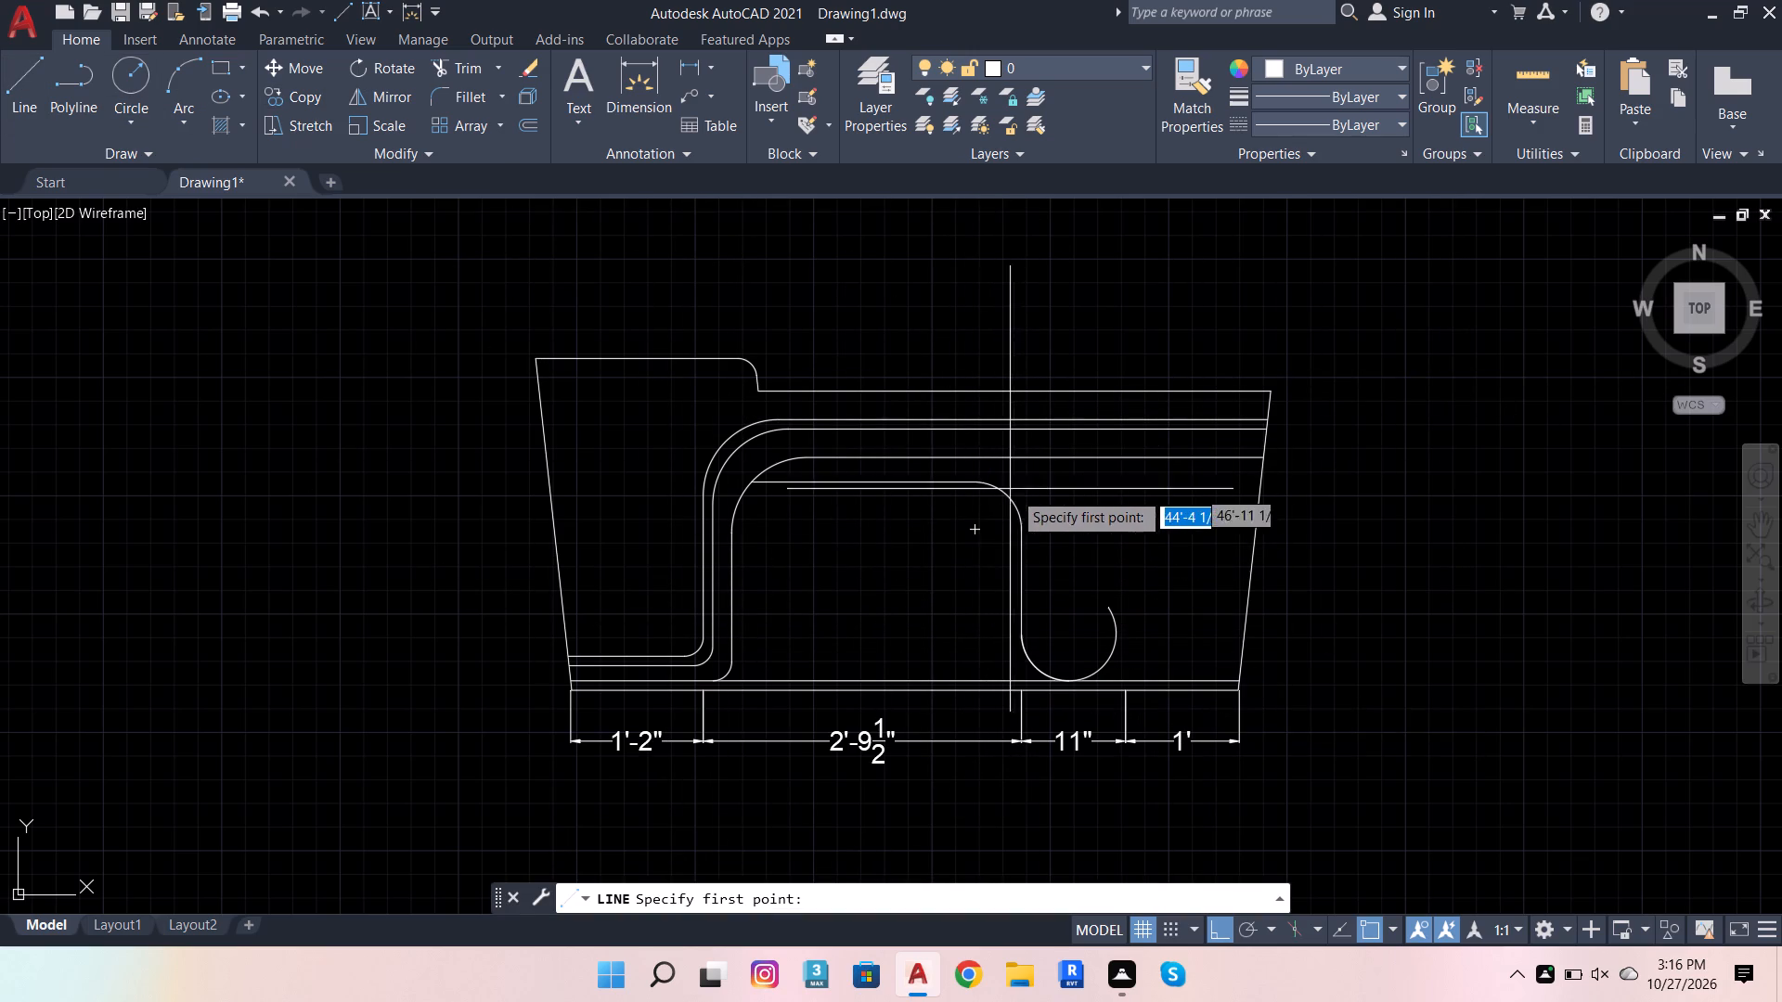
pyautogui.click(1027, 526)
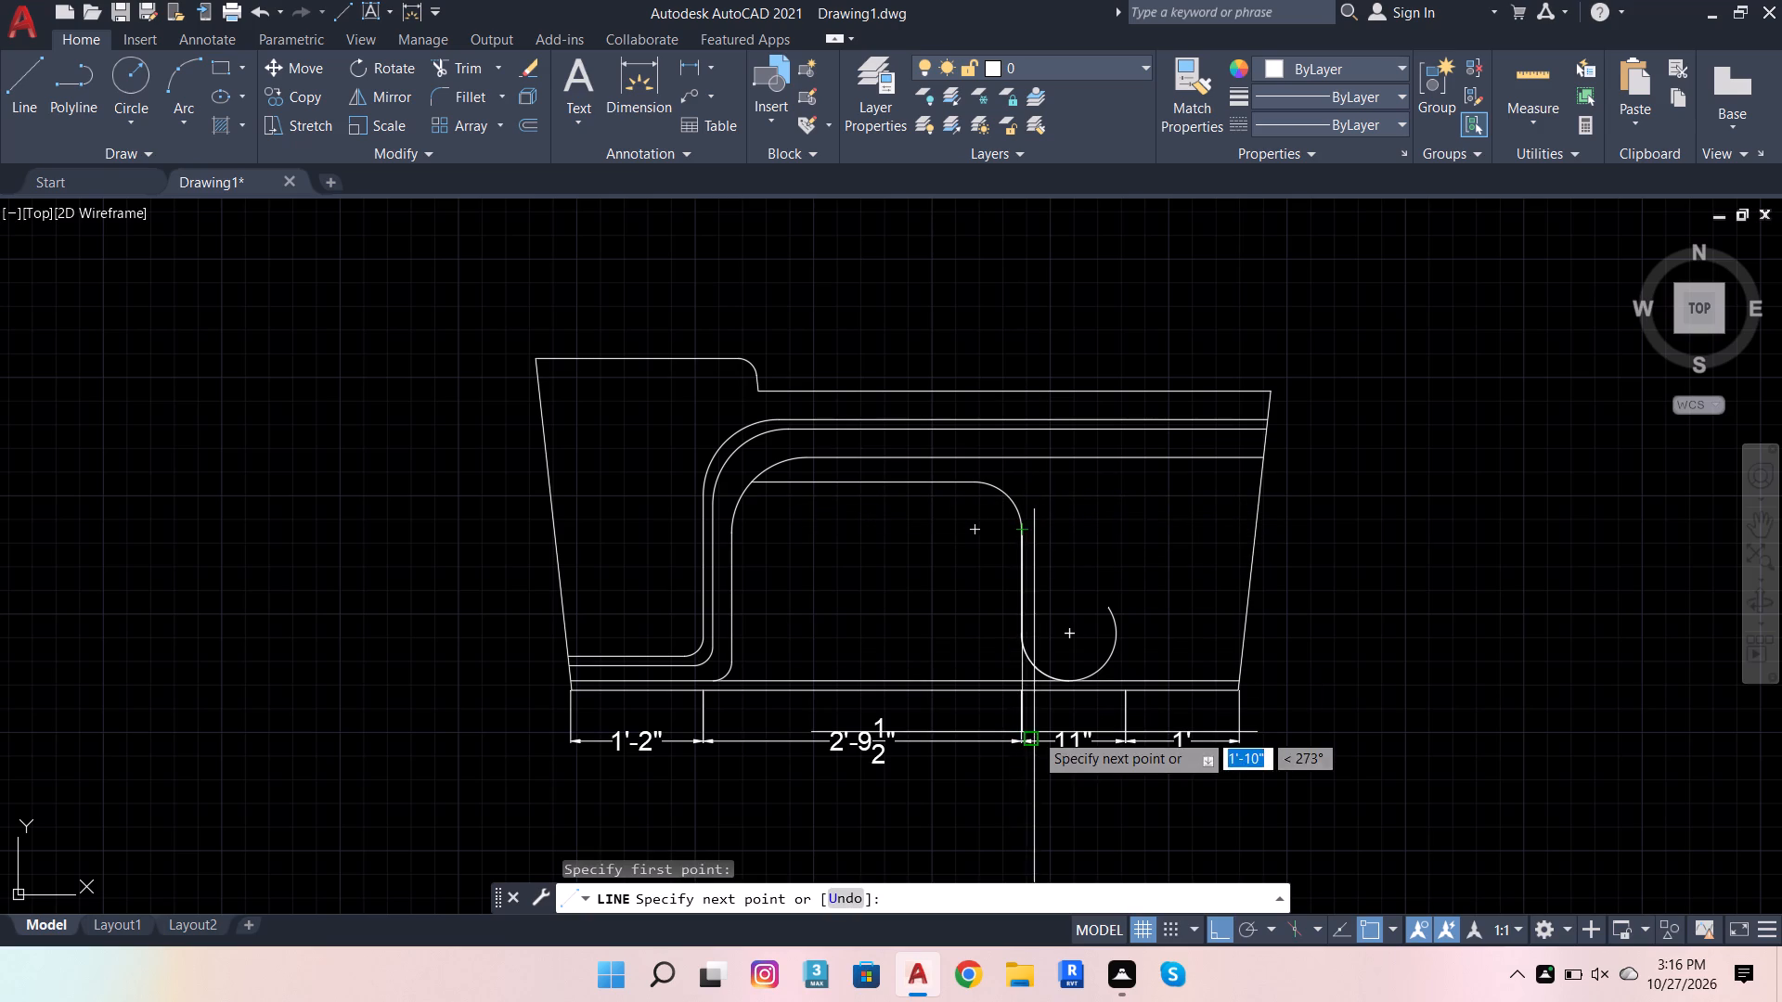
pyautogui.click(1025, 807)
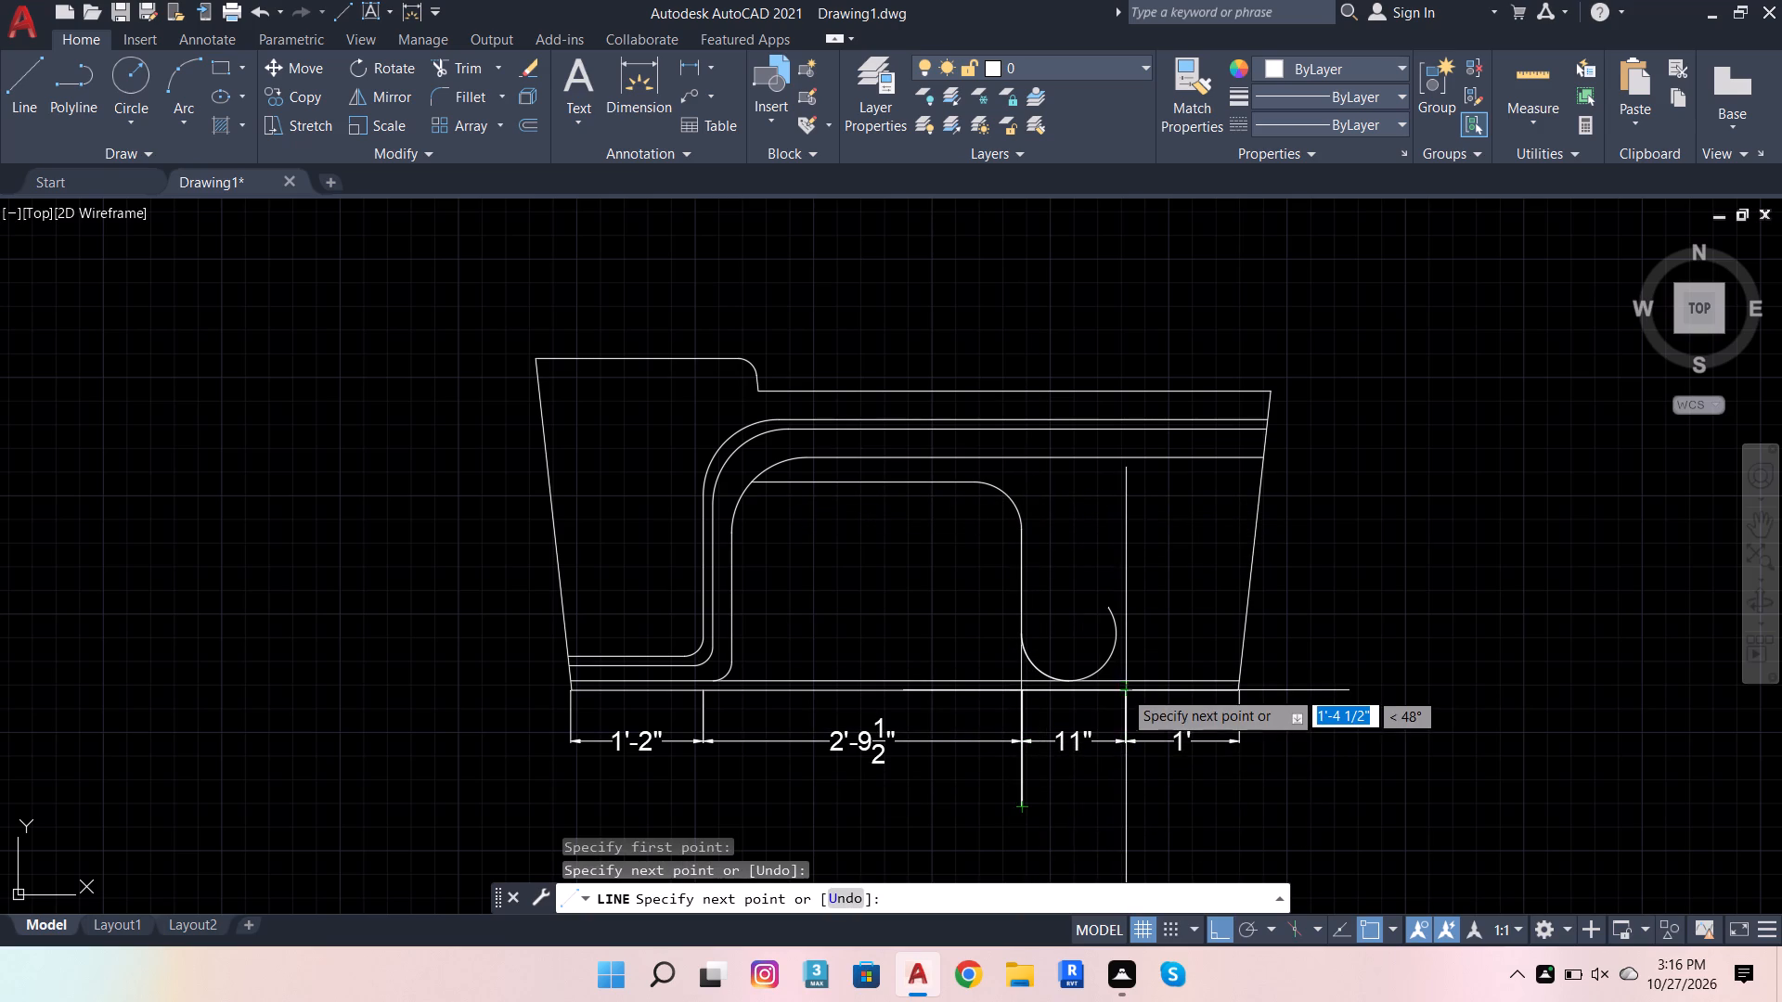
pyautogui.press('Escape')
# Offset the new vertical line 2" to the left, into the central opening.
pyautogui.click(1025, 798)
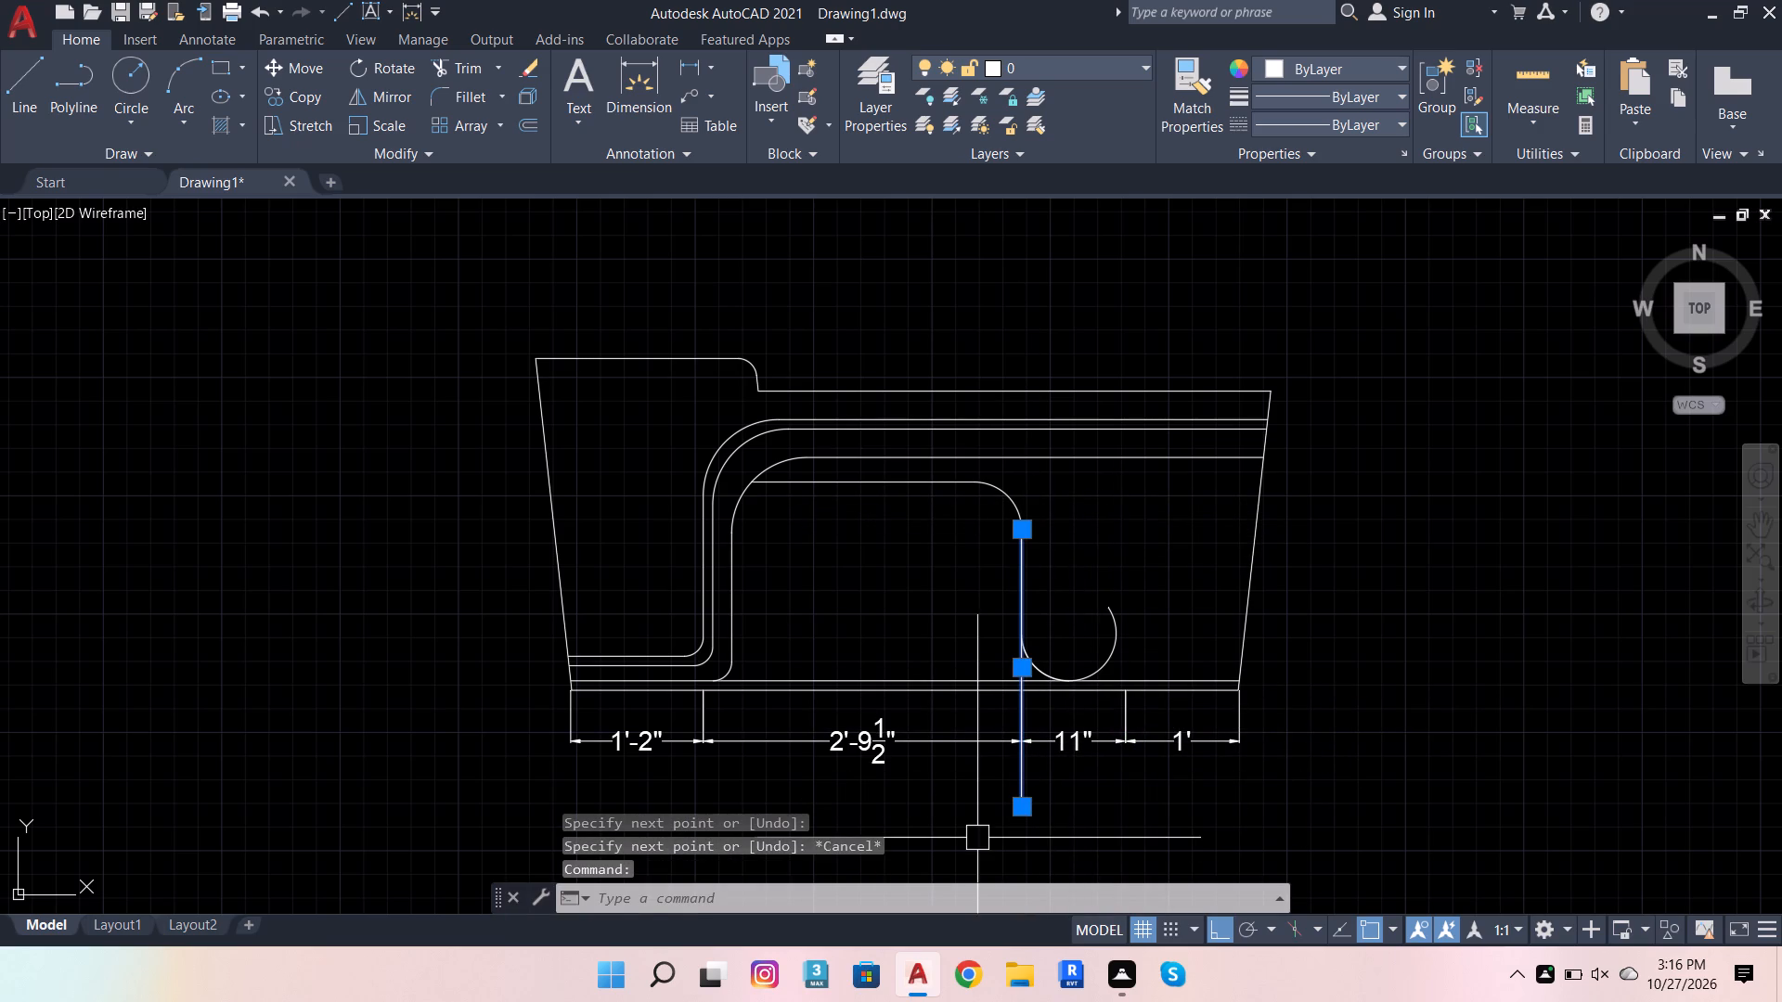
pyautogui.press('o')
pyautogui.press('Return')
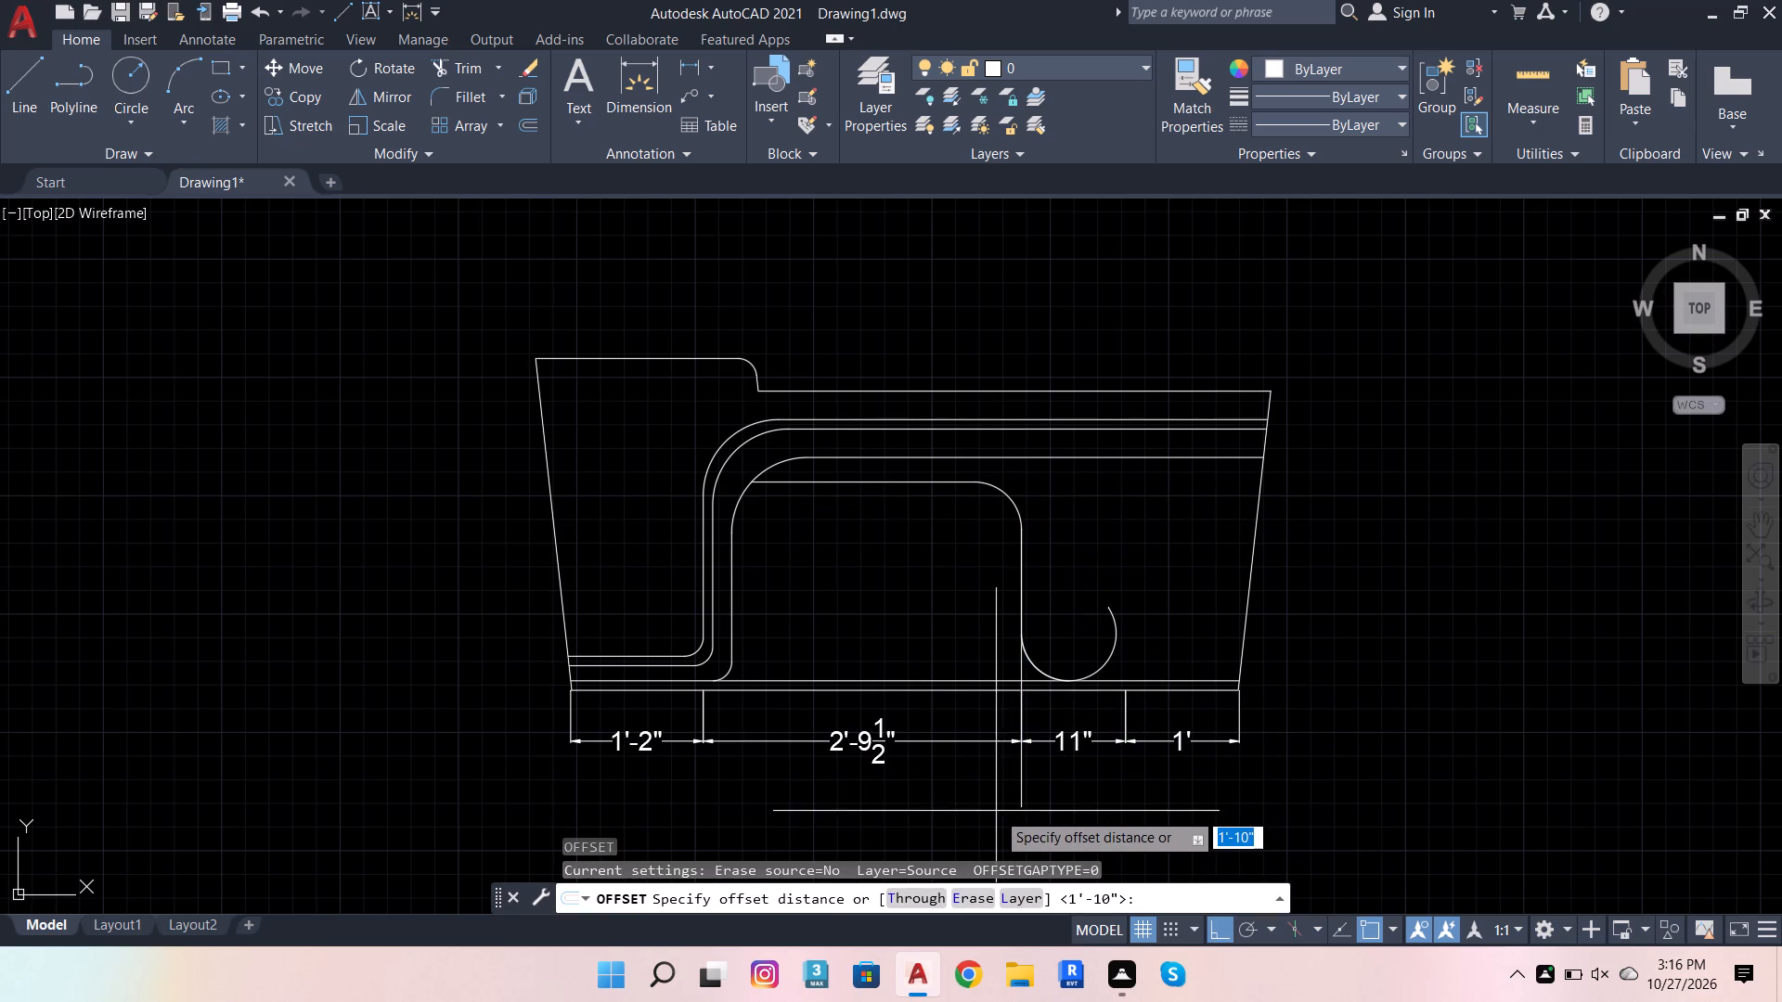
pyautogui.click(1021, 808)
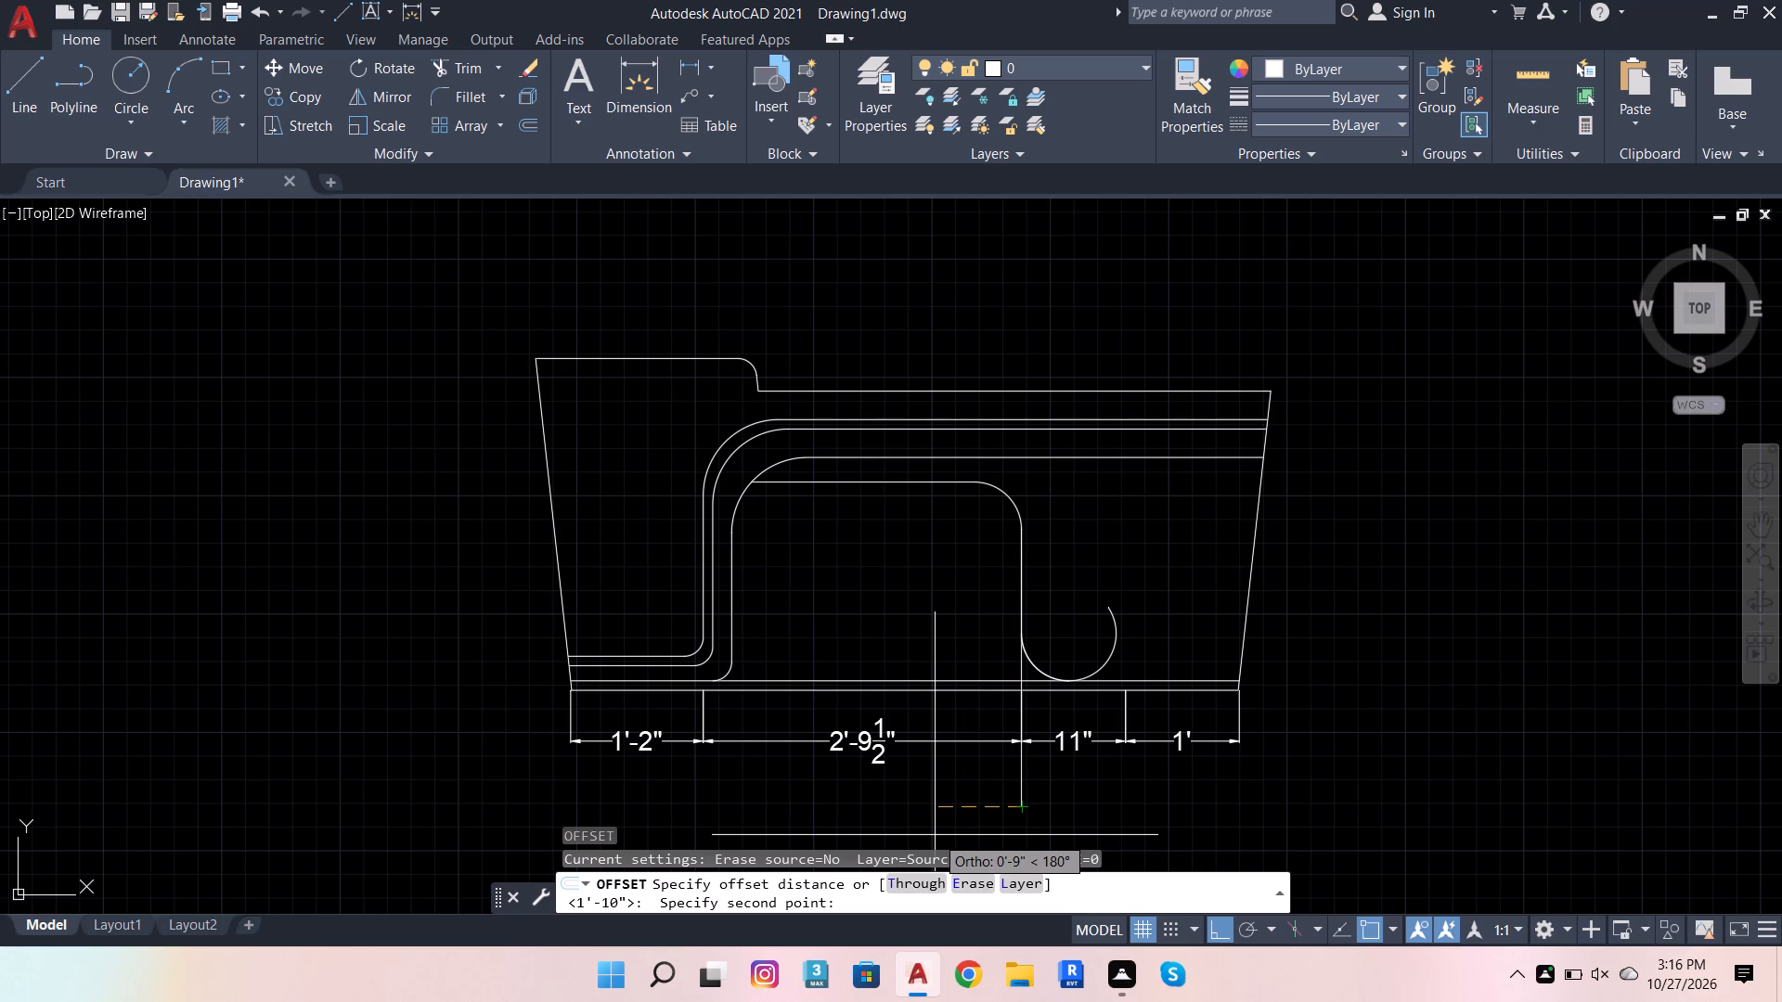
pyautogui.press('2')
pyautogui.press('Return')
pyautogui.click(935, 835)
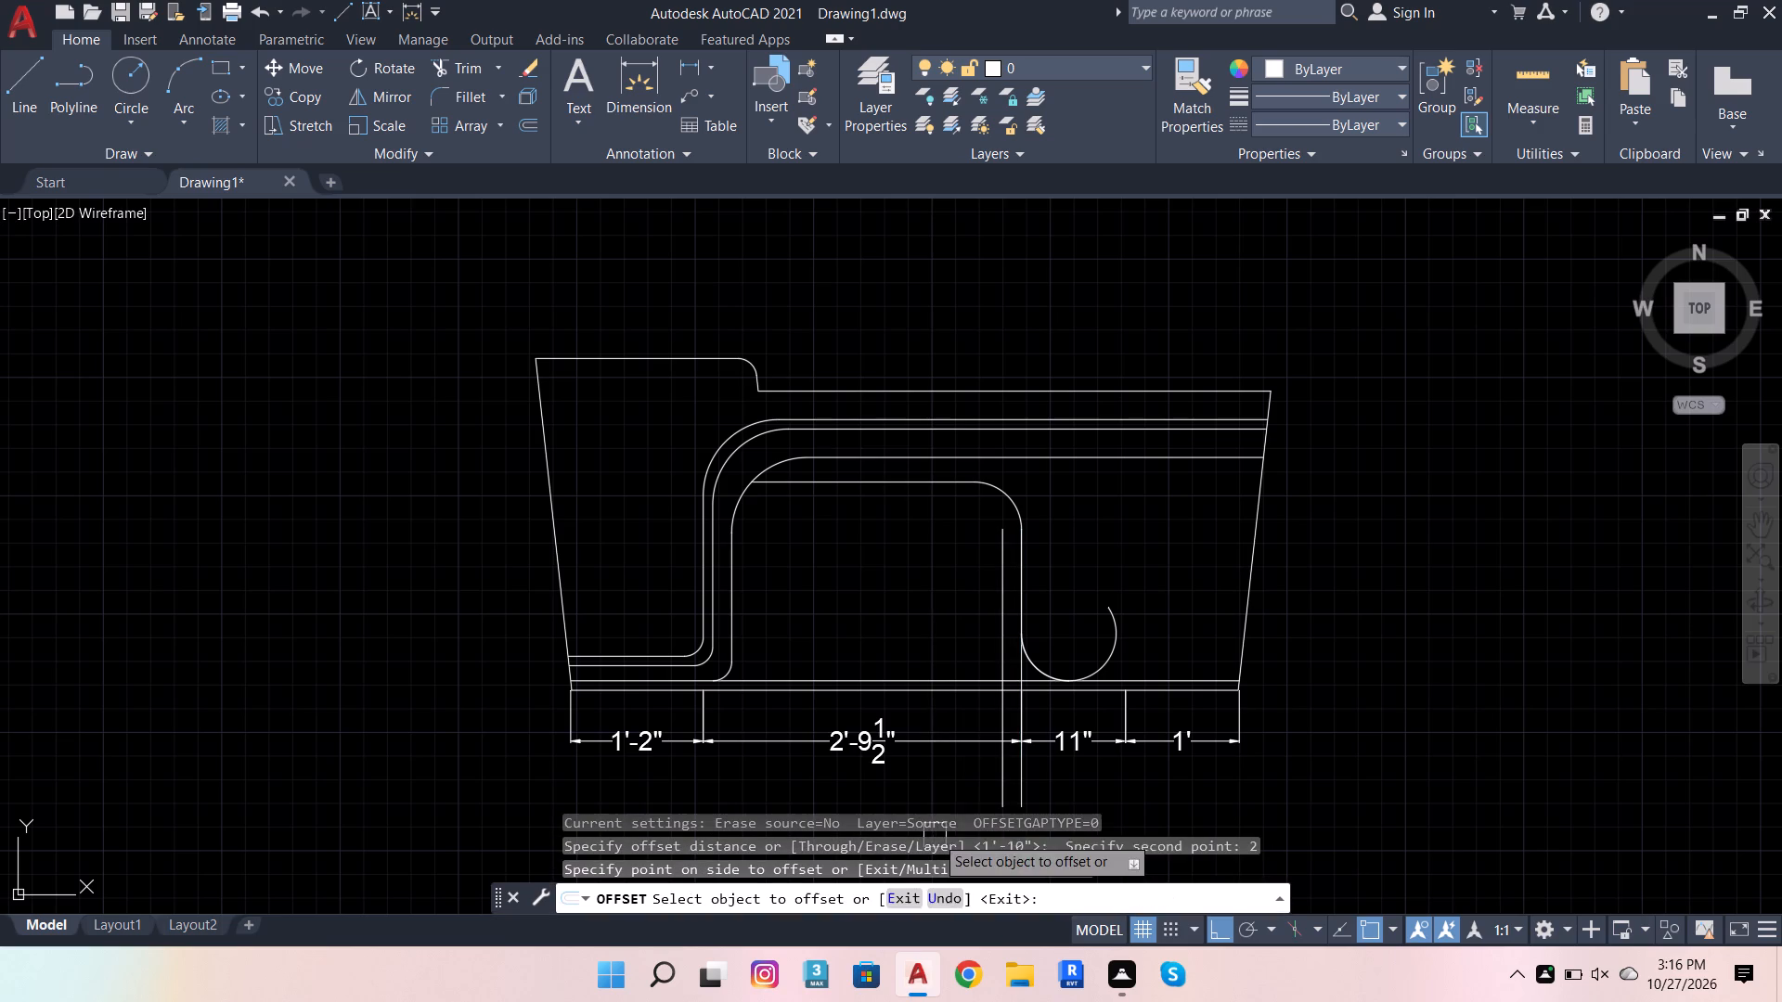
# Continue offsetting the newest vertical line 2" to the left, adding seven lines up to about the middle of the central opening.
pyautogui.click(997, 775)
pyautogui.click(903, 778)
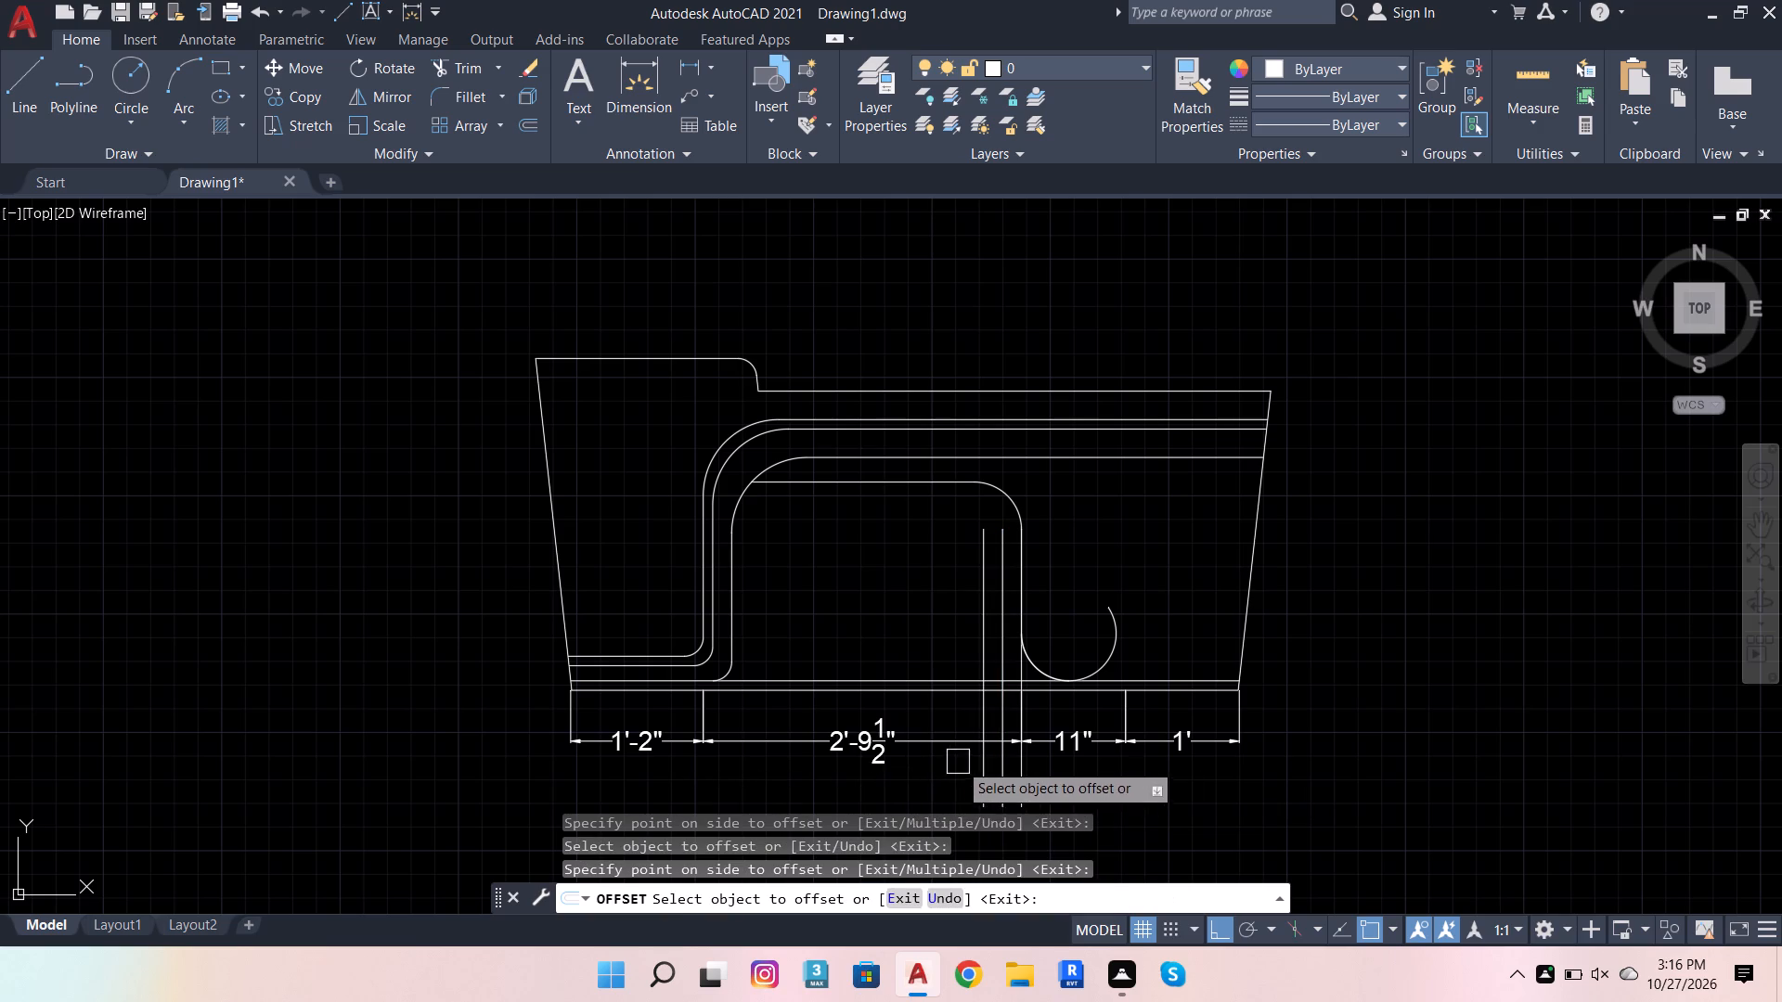
pyautogui.click(981, 765)
pyautogui.click(837, 764)
pyautogui.click(954, 768)
pyautogui.click(842, 766)
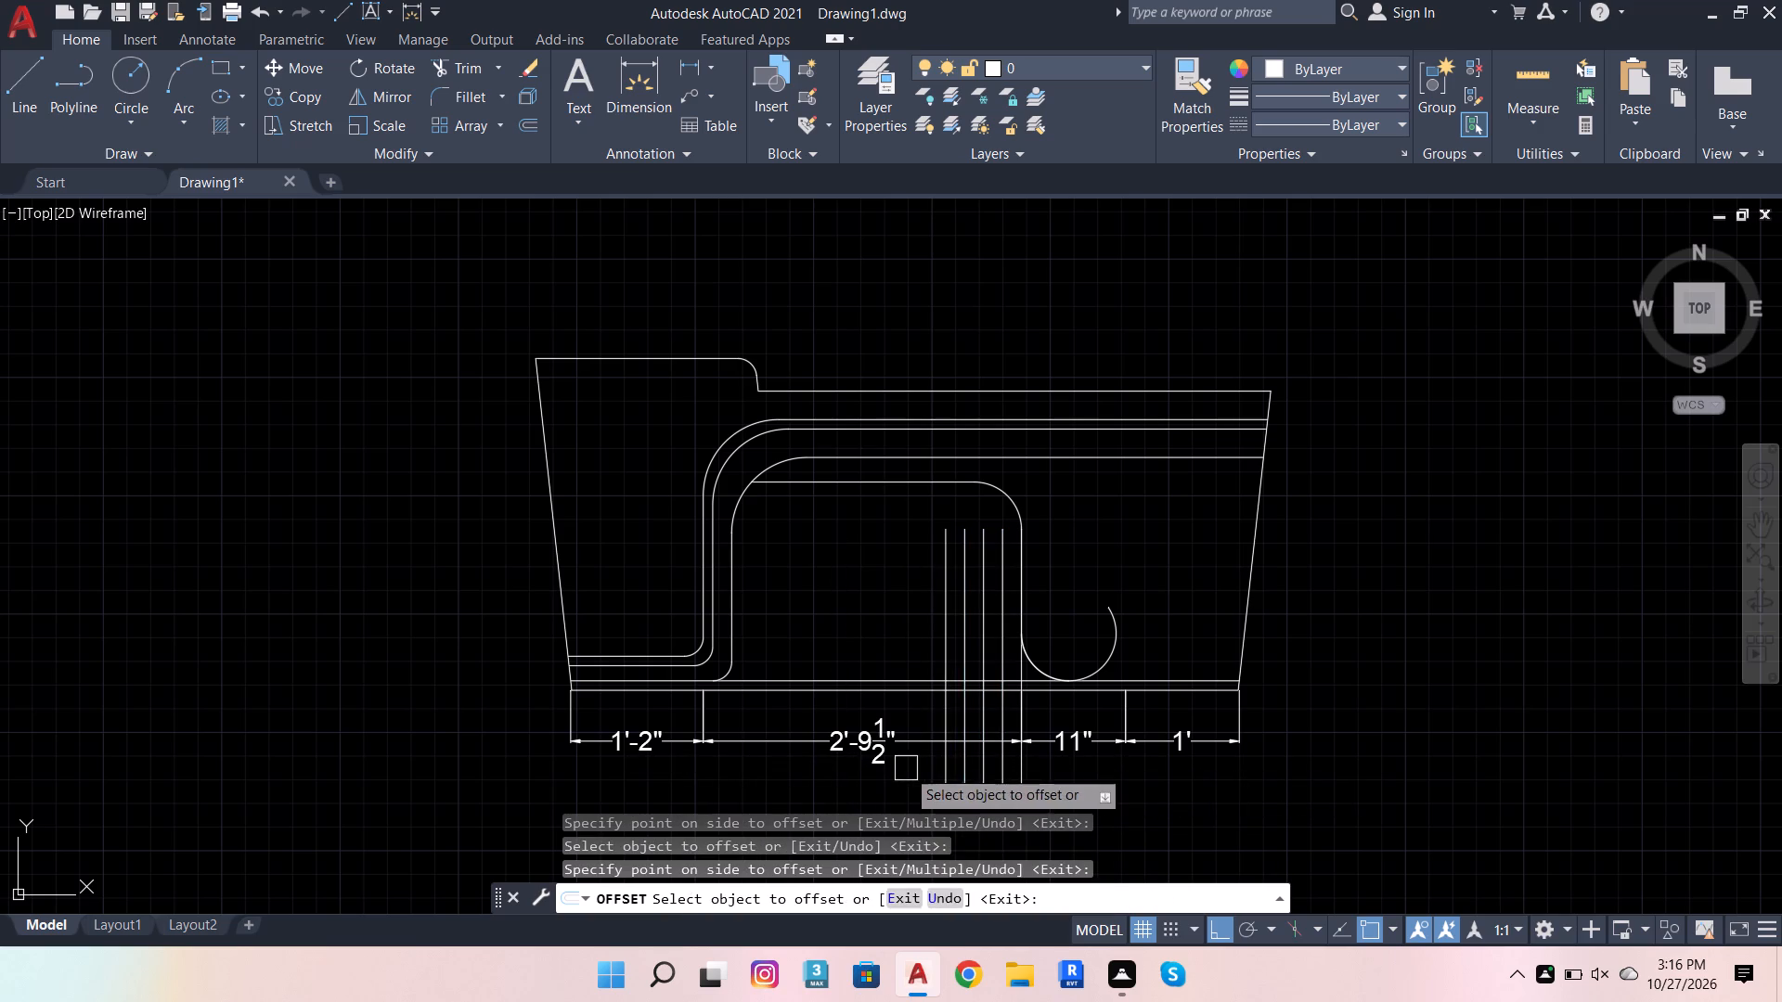
pyautogui.click(950, 771)
pyautogui.click(846, 777)
pyautogui.click(919, 772)
pyautogui.click(839, 777)
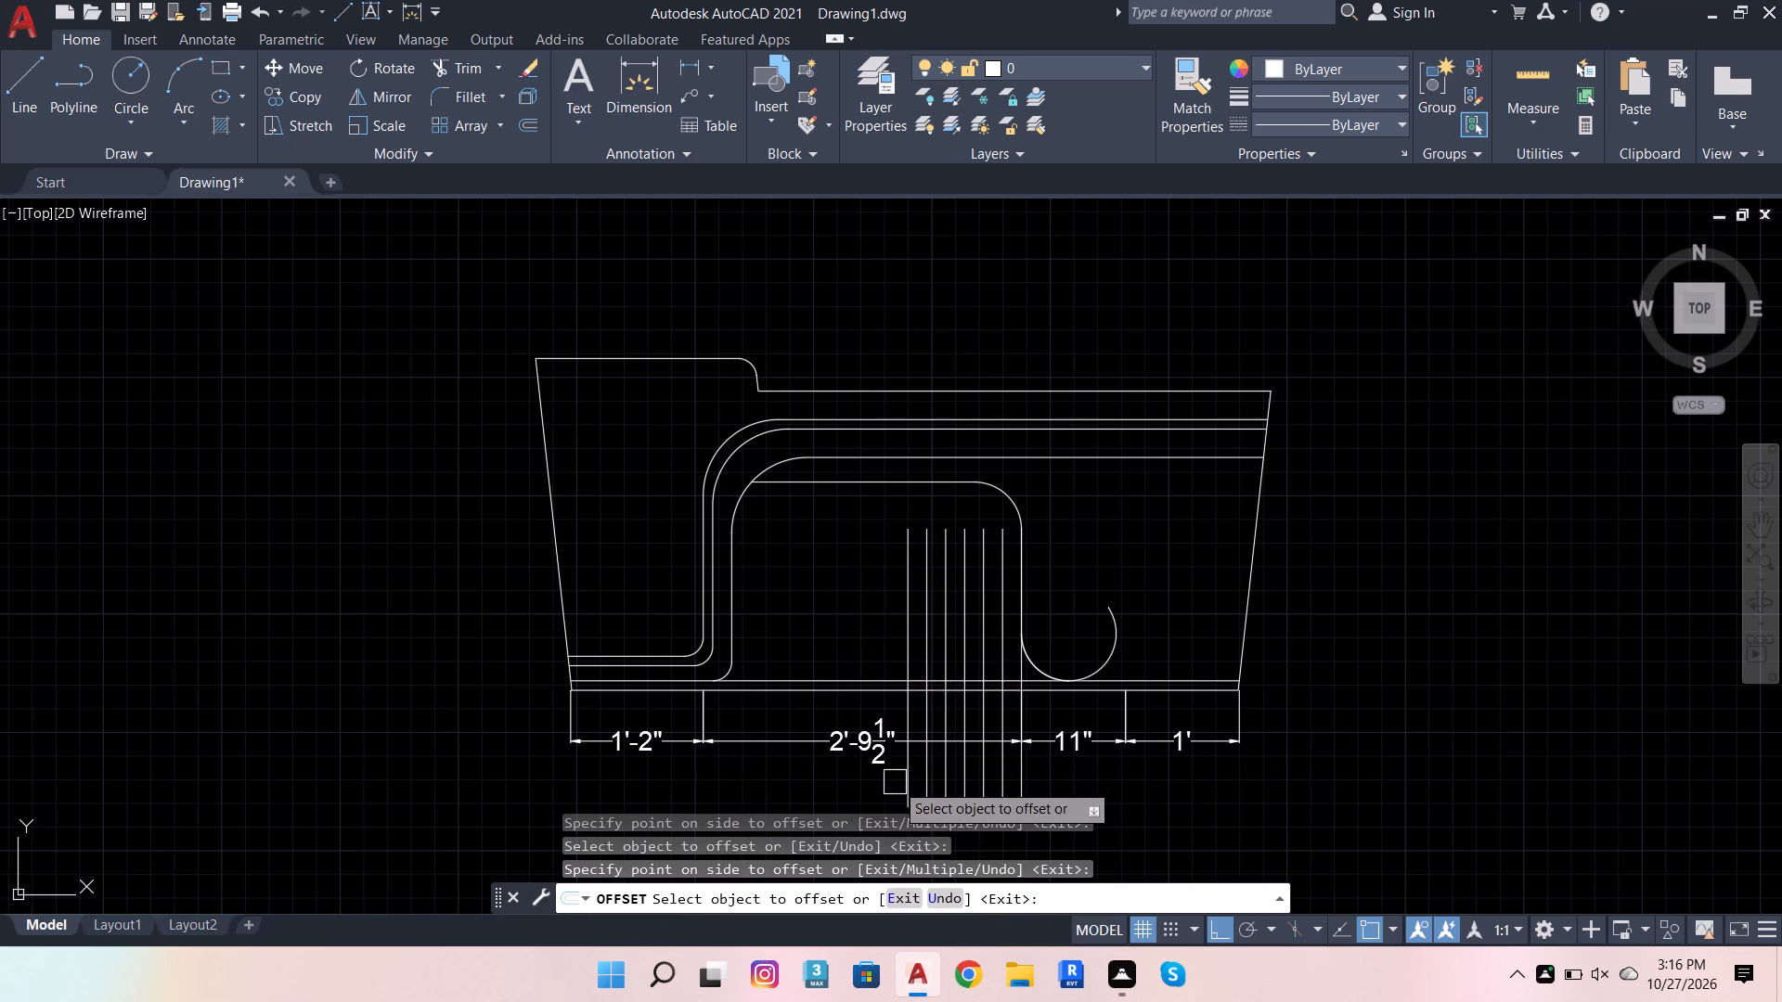
pyautogui.moveTo(910, 787); pyautogui.dragTo(902, 788)
pyautogui.click(784, 777)
pyautogui.click(890, 790)
pyautogui.click(837, 792)
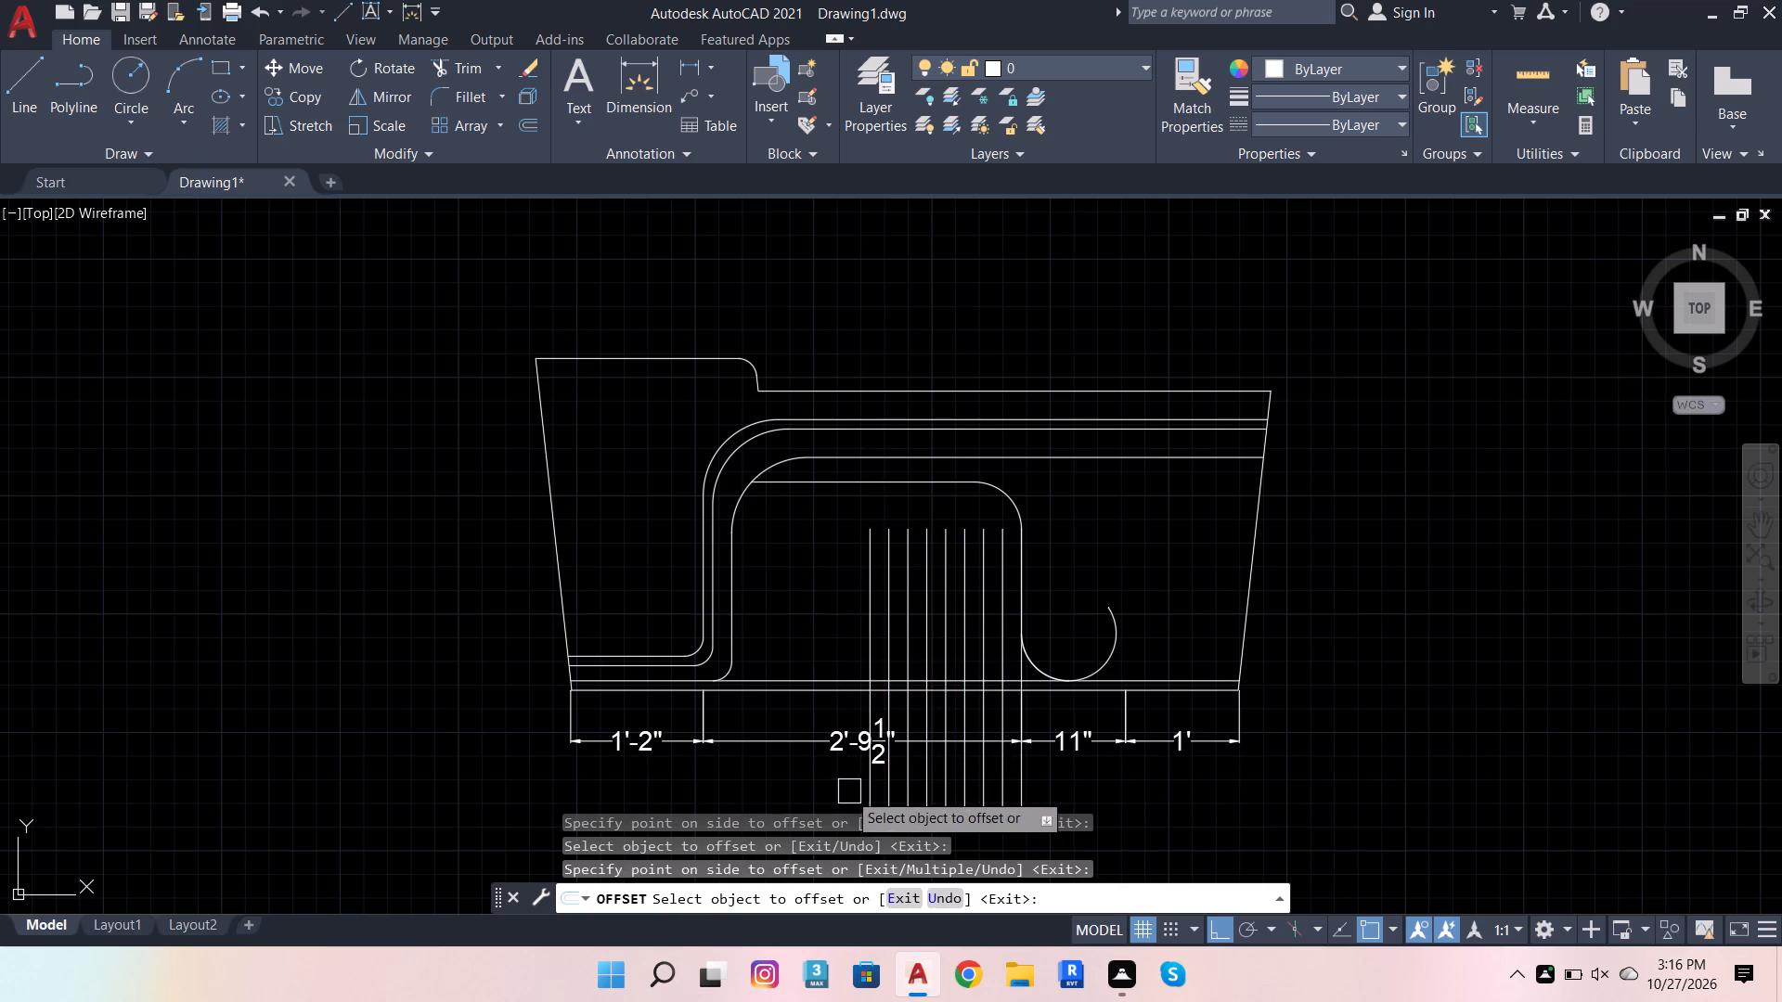
# Keep offsetting the newest vertical line 2" to the left, adding seven more lines until the opening's left side is reached.
pyautogui.click(863, 785)
pyautogui.click(805, 779)
pyautogui.click(853, 788)
pyautogui.click(804, 784)
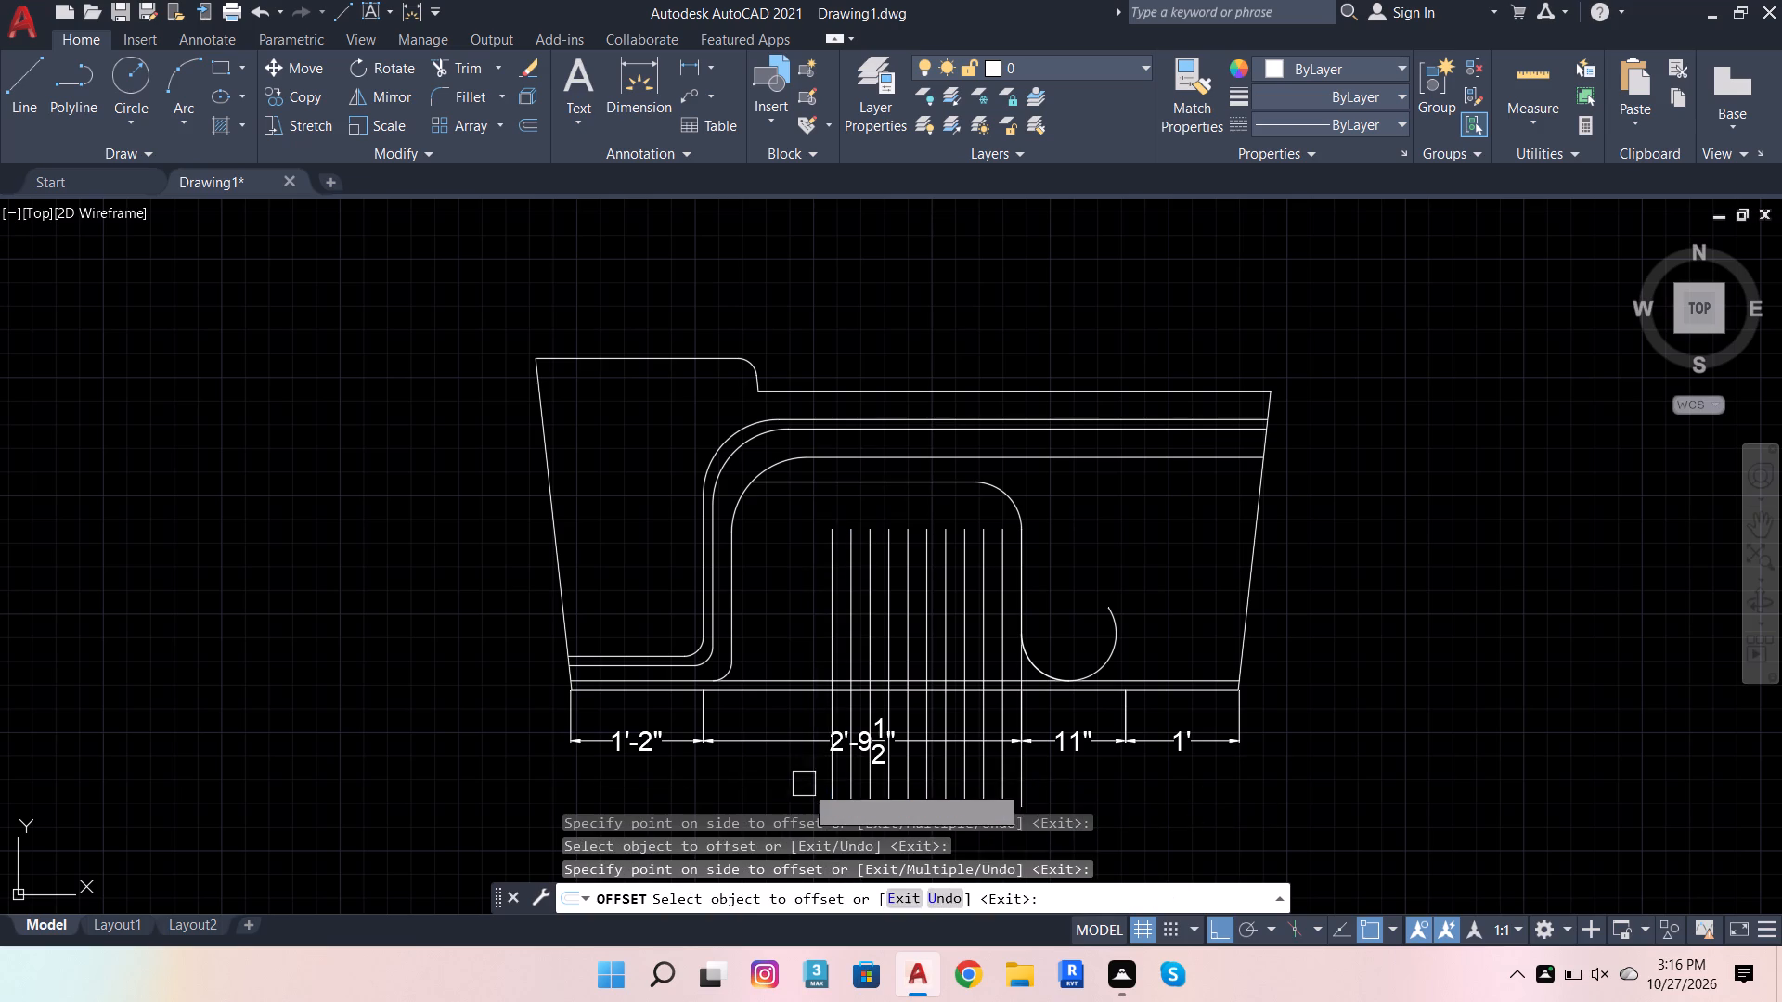
pyautogui.click(827, 777)
pyautogui.click(780, 780)
pyautogui.click(807, 767)
pyautogui.click(770, 771)
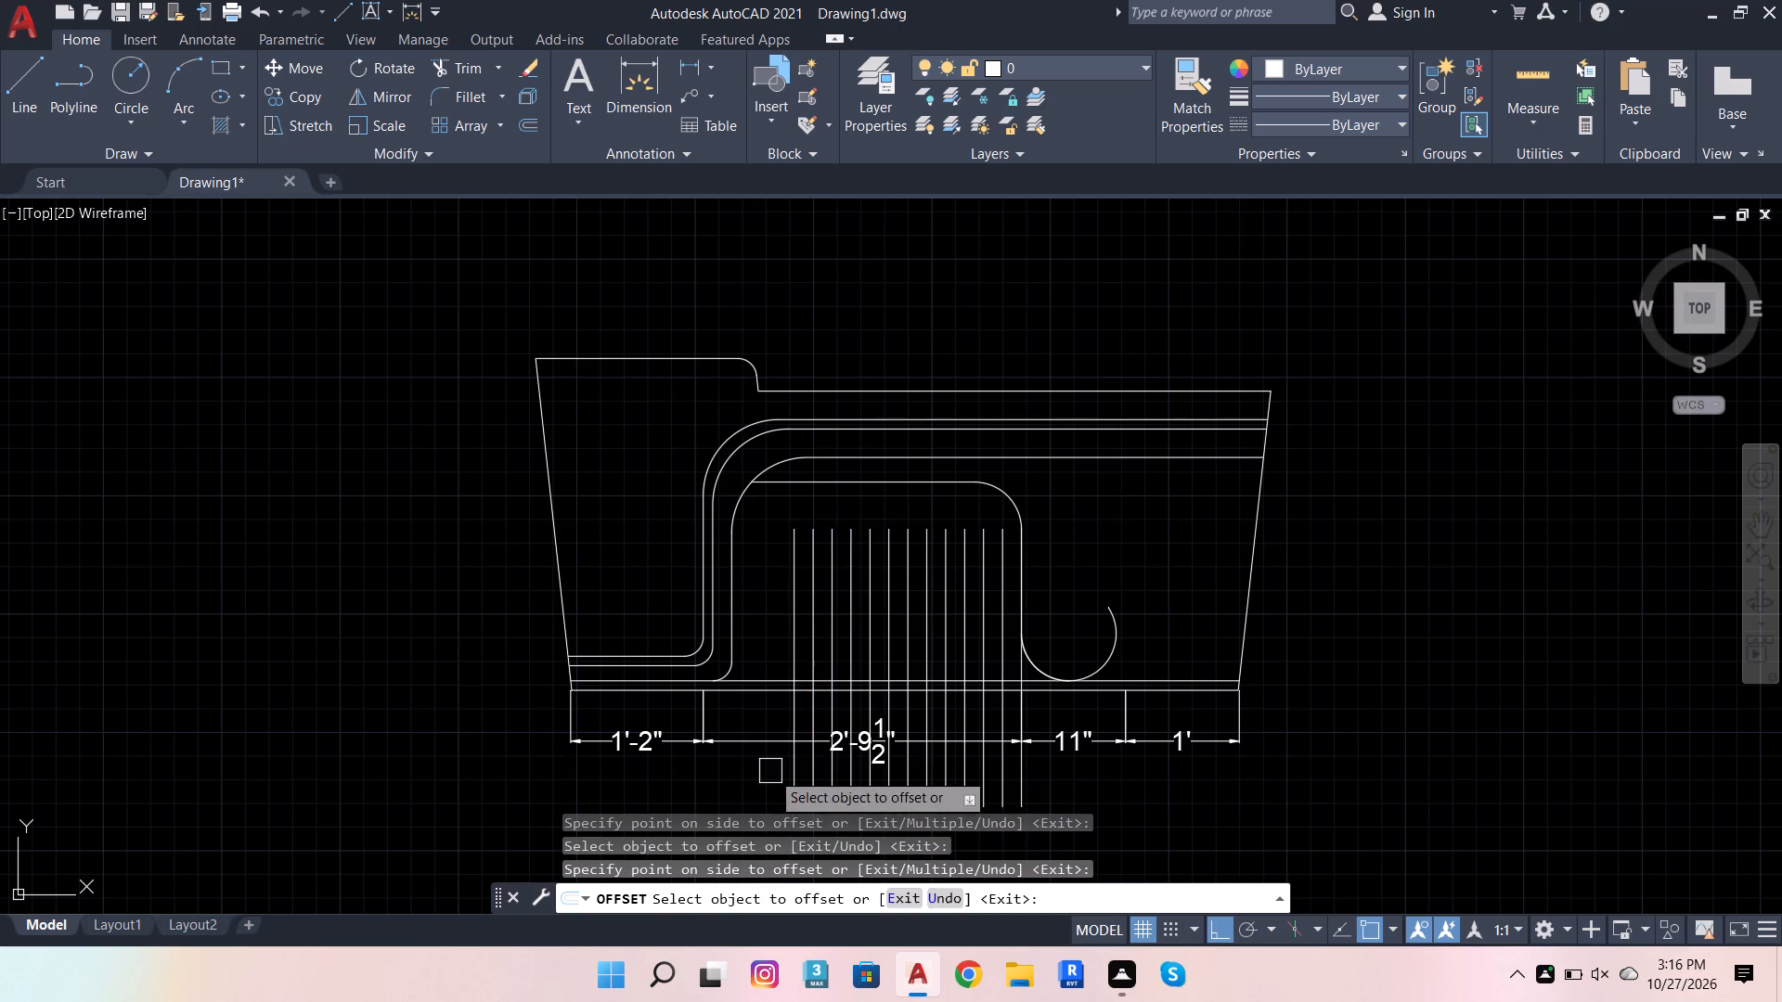
pyautogui.click(789, 764)
pyautogui.click(765, 772)
pyautogui.click(768, 770)
pyautogui.click(724, 768)
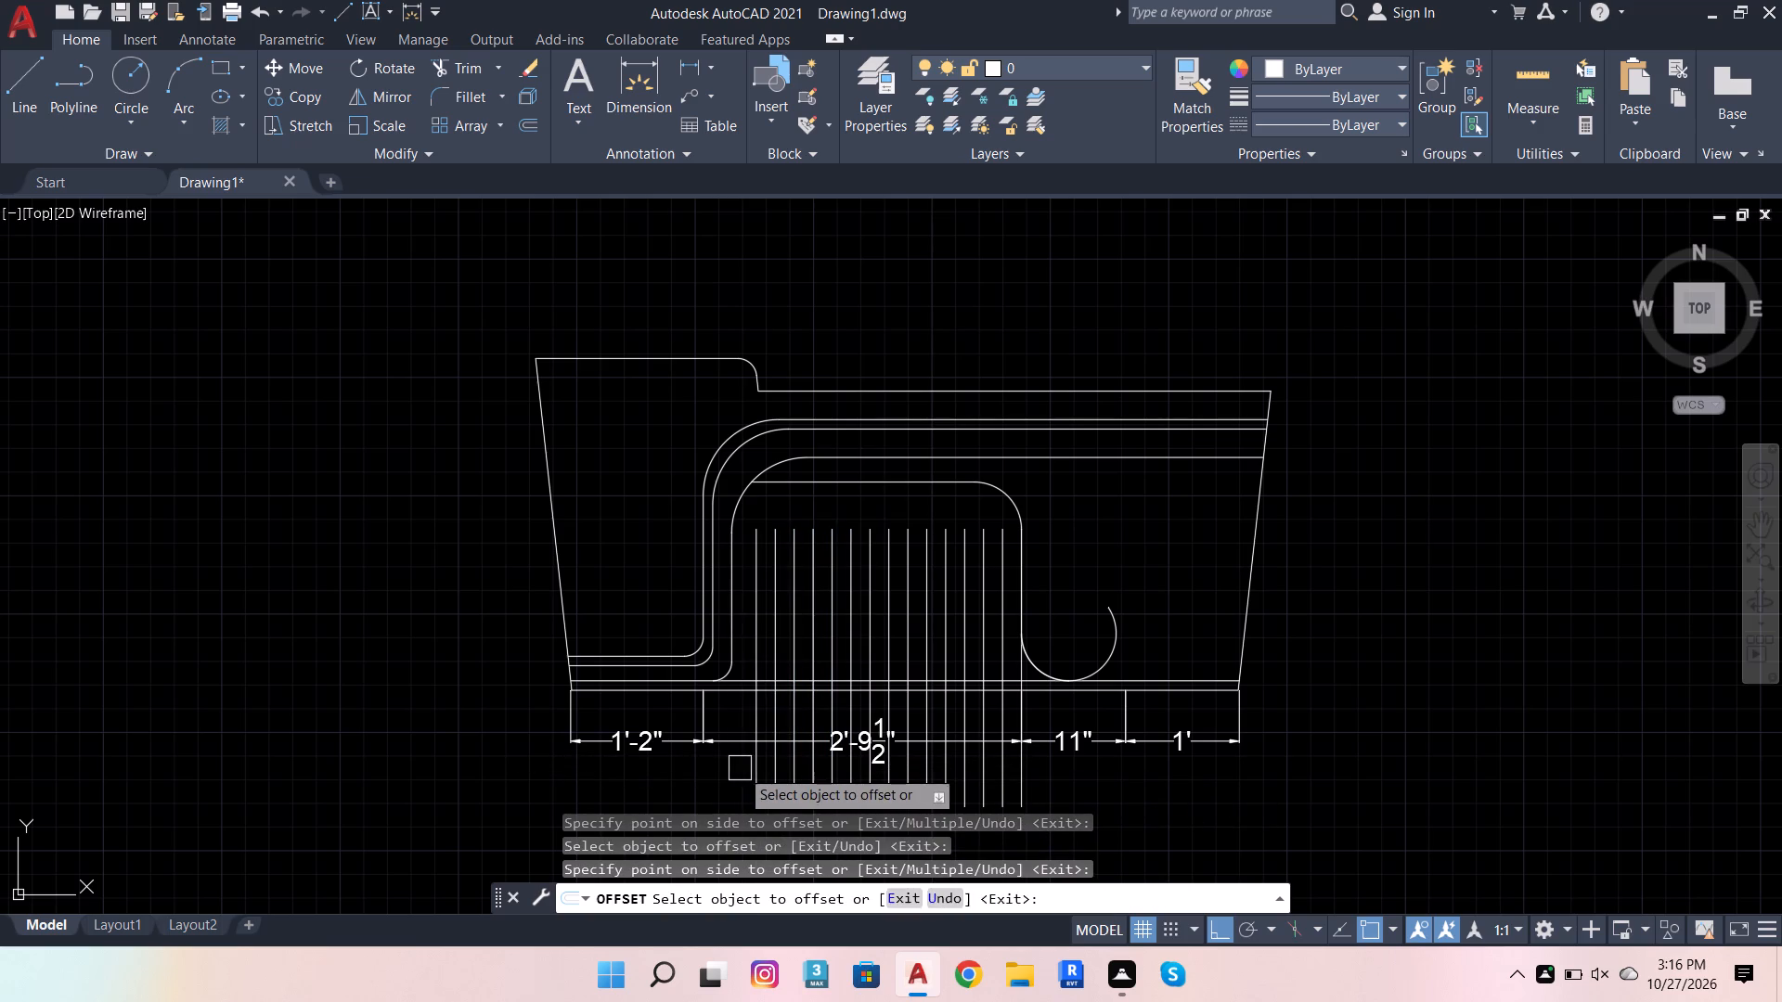
pyautogui.click(746, 767)
pyautogui.click(683, 769)
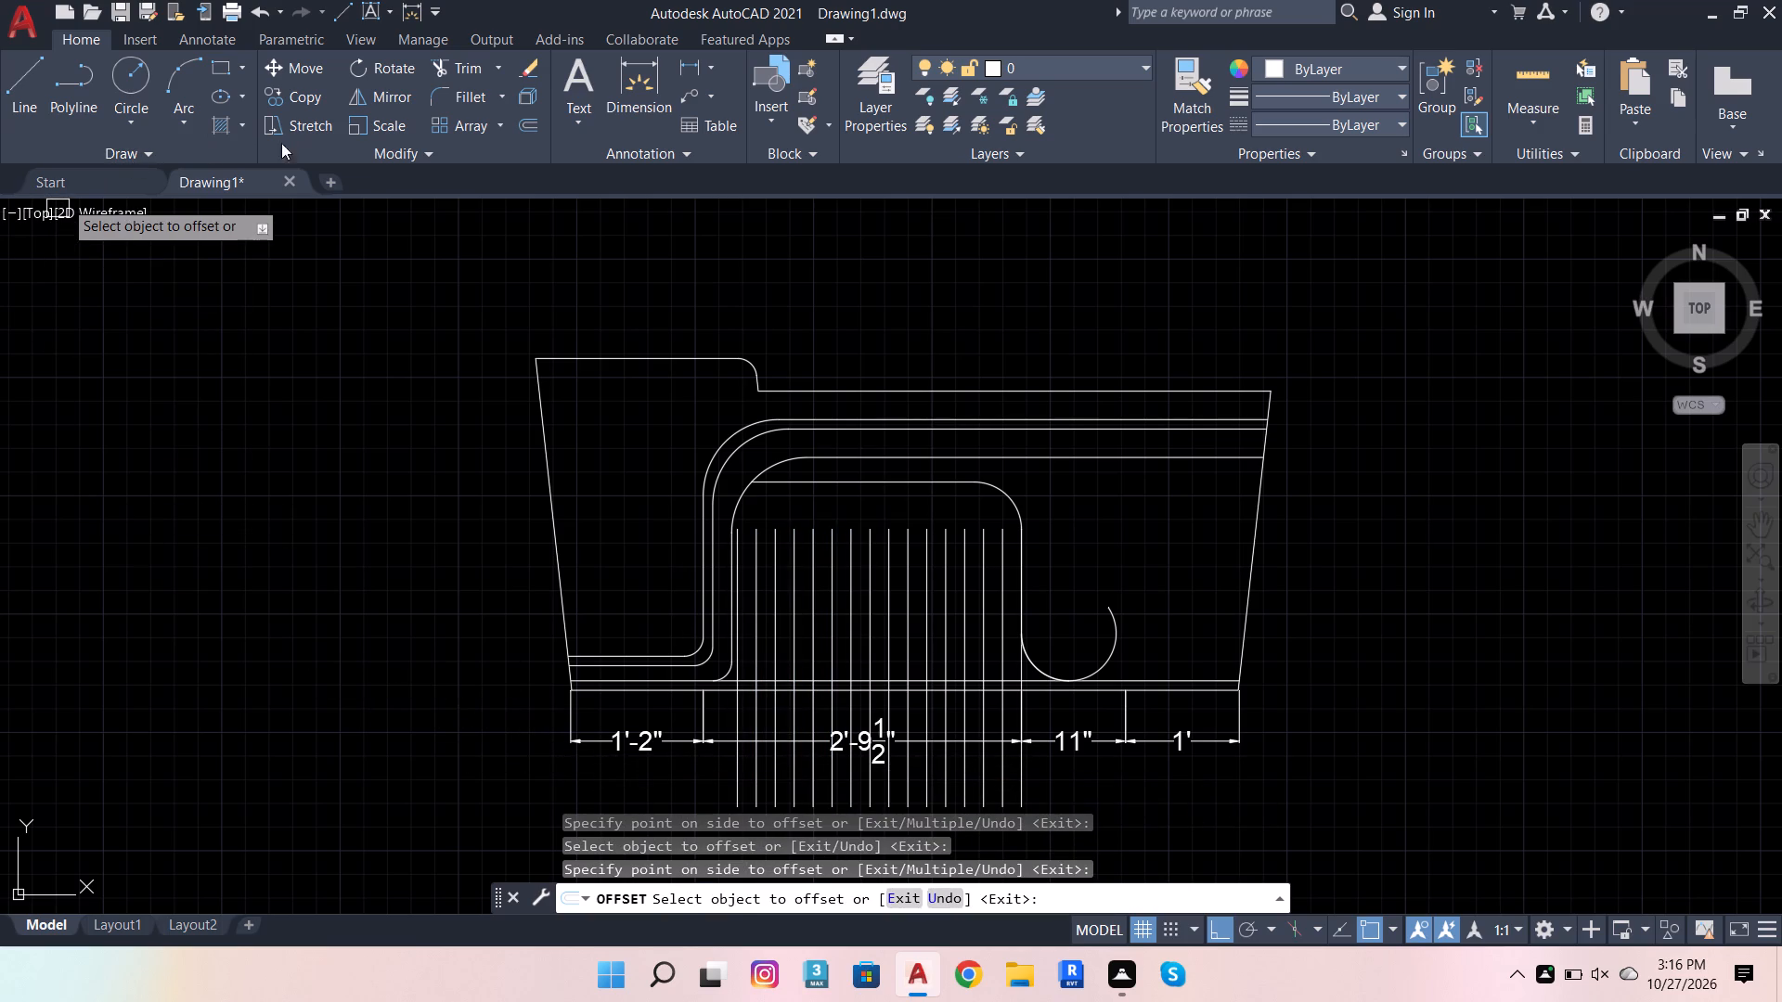
# Offset each of the six rightmost vertical lines 0.6" to the left, starting from the line on the opening's right side.
pyautogui.click(521, 122)
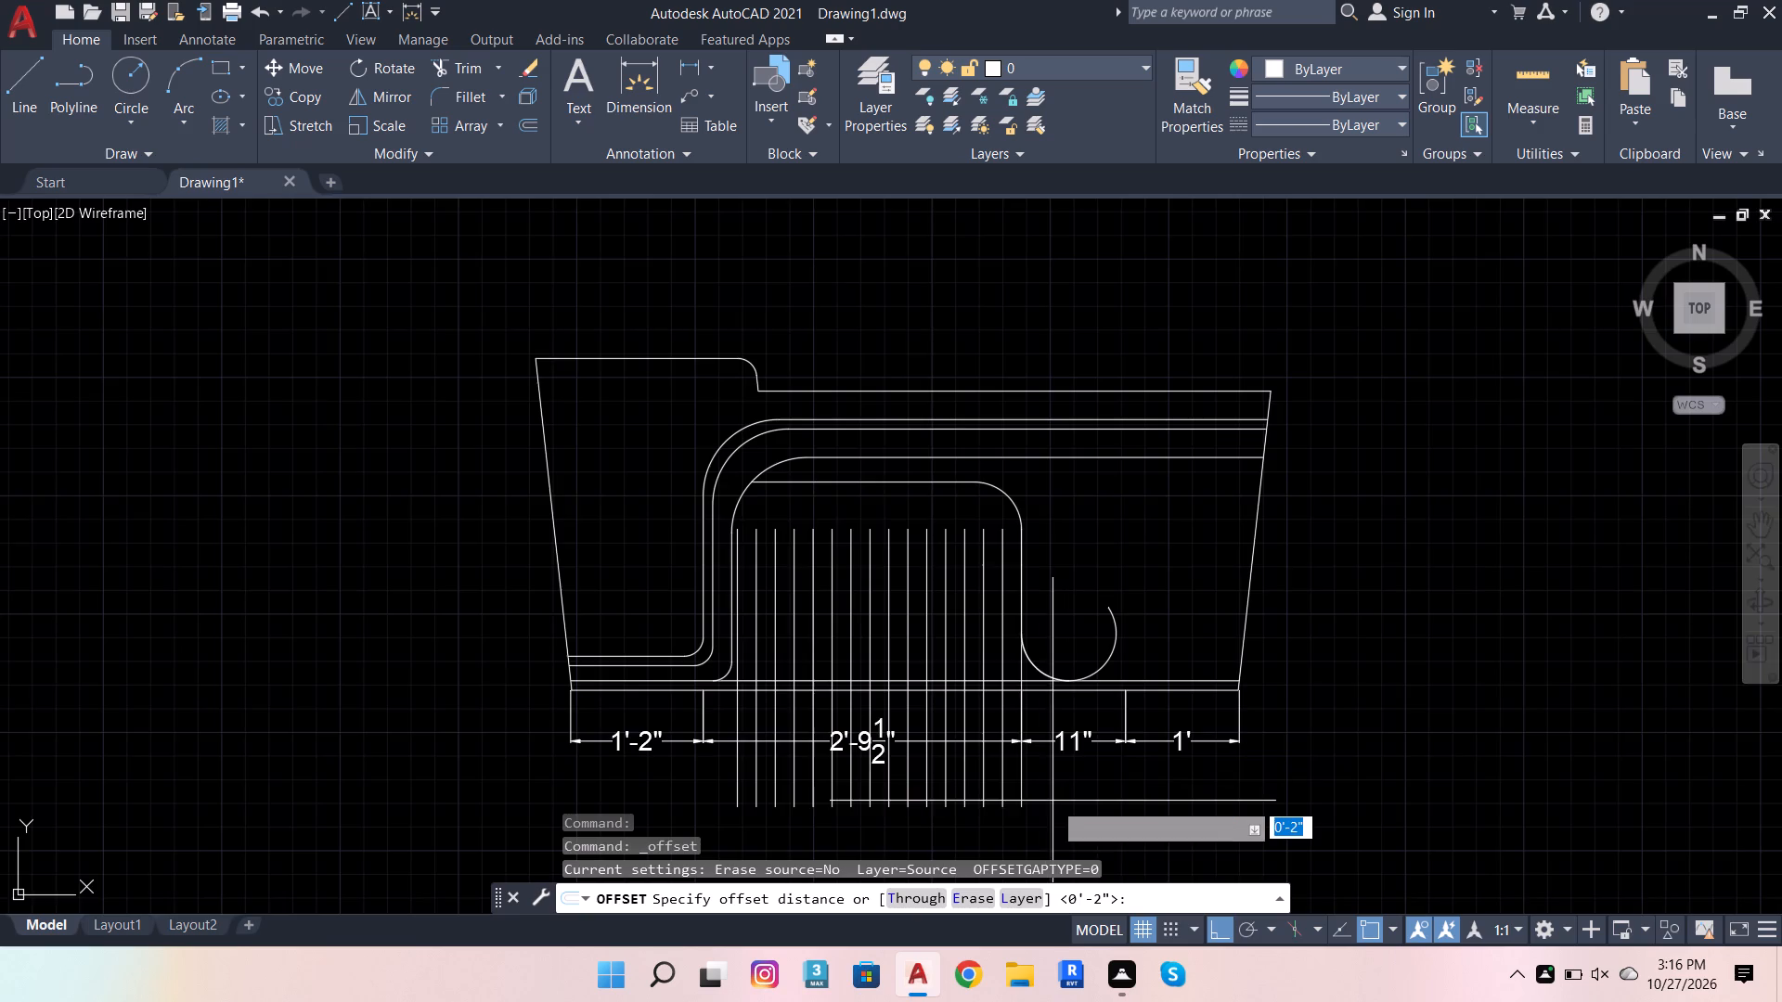
pyautogui.scroll(1, 1040, 815)
pyautogui.click(1010, 803)
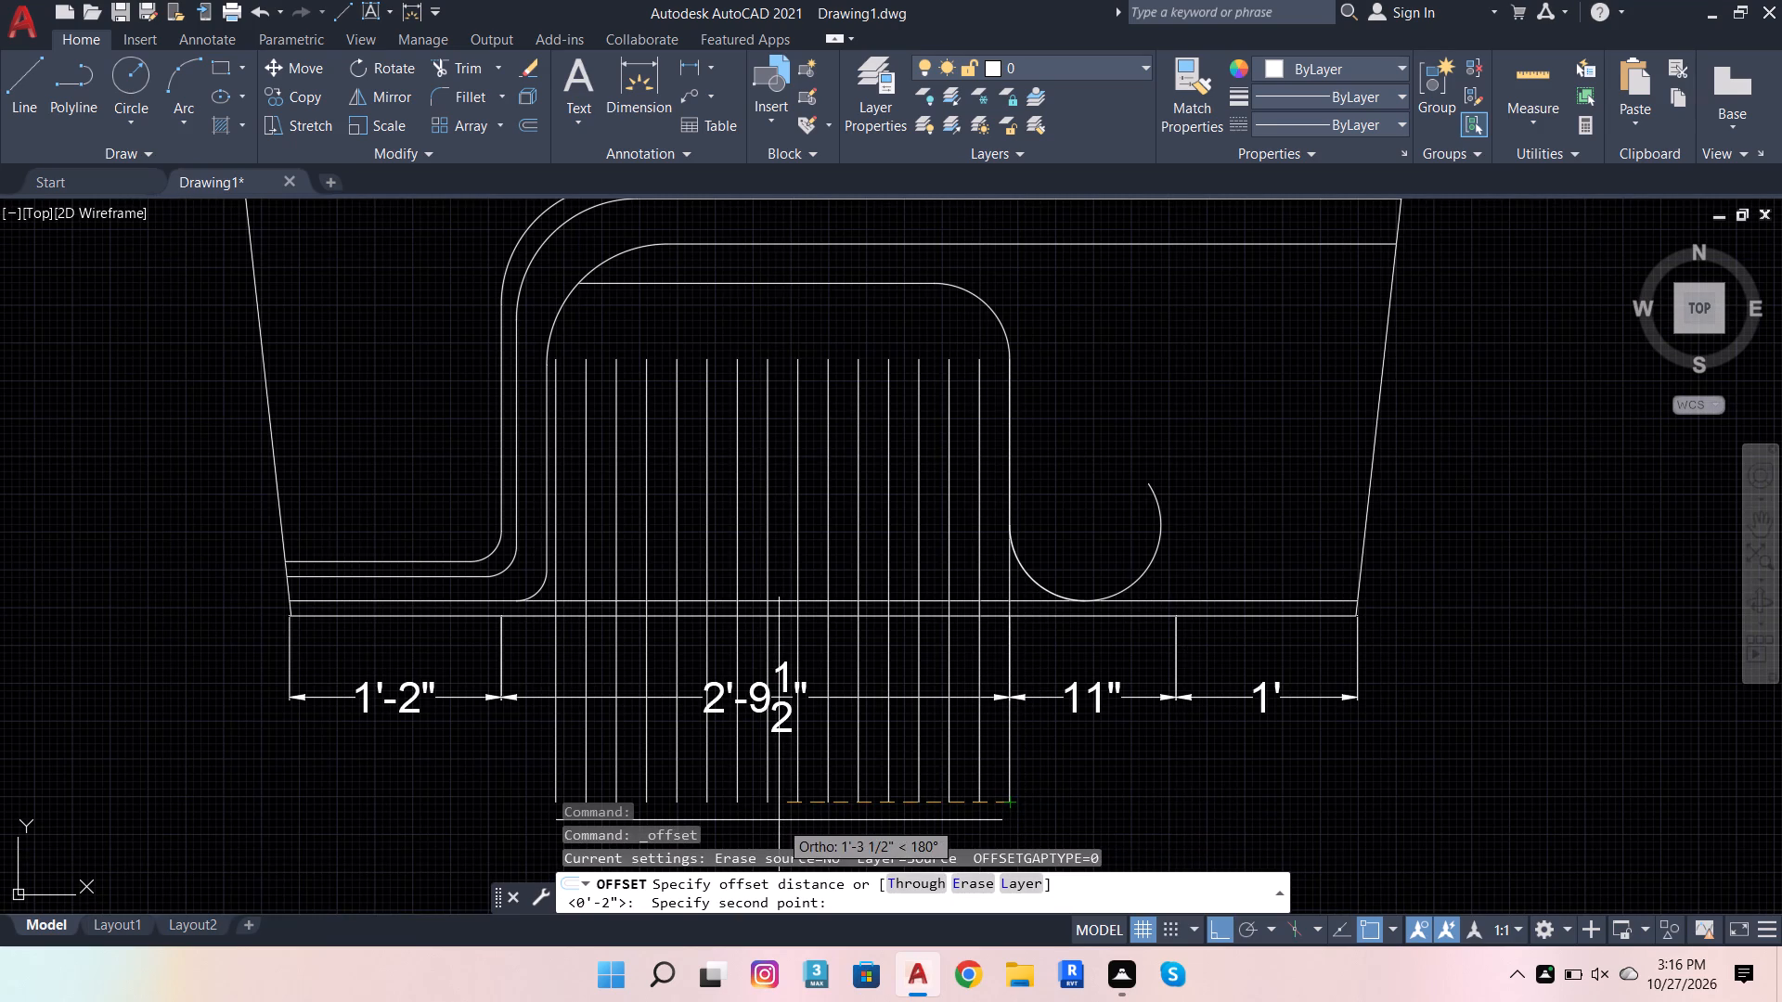
pyautogui.write('.6')
pyautogui.press('Return')
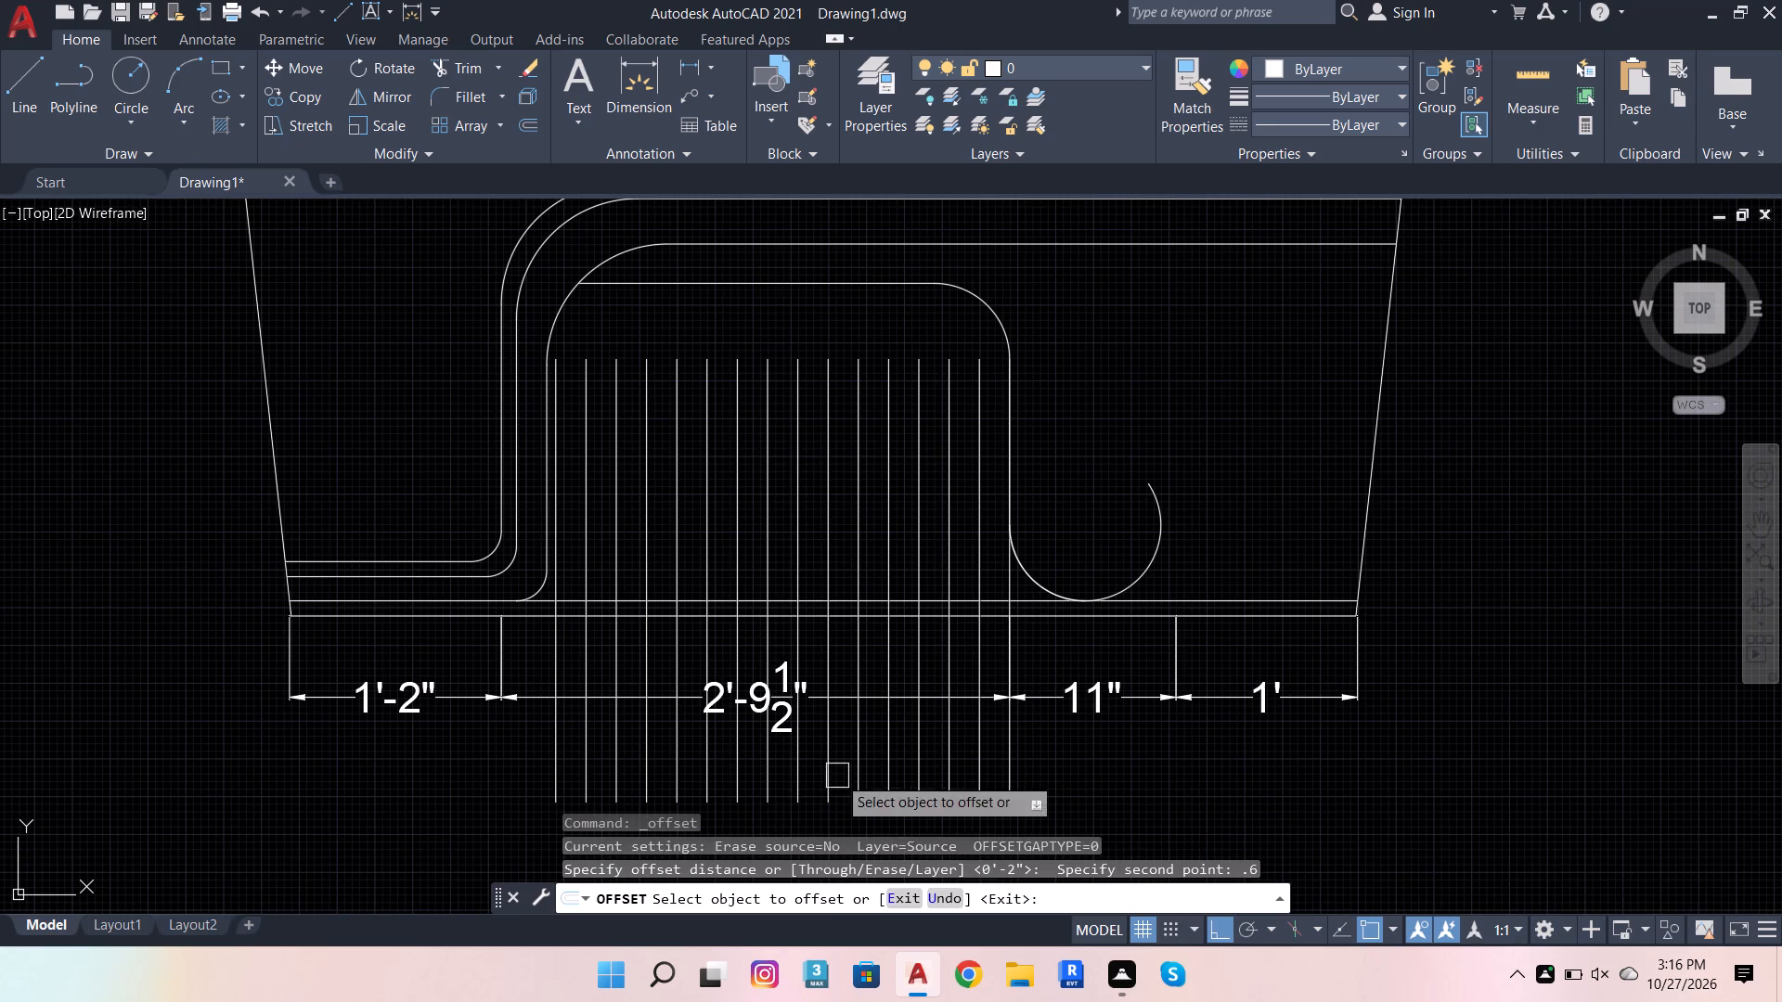
pyautogui.scroll(2, 984, 816)
pyautogui.click(1051, 752)
pyautogui.click(973, 768)
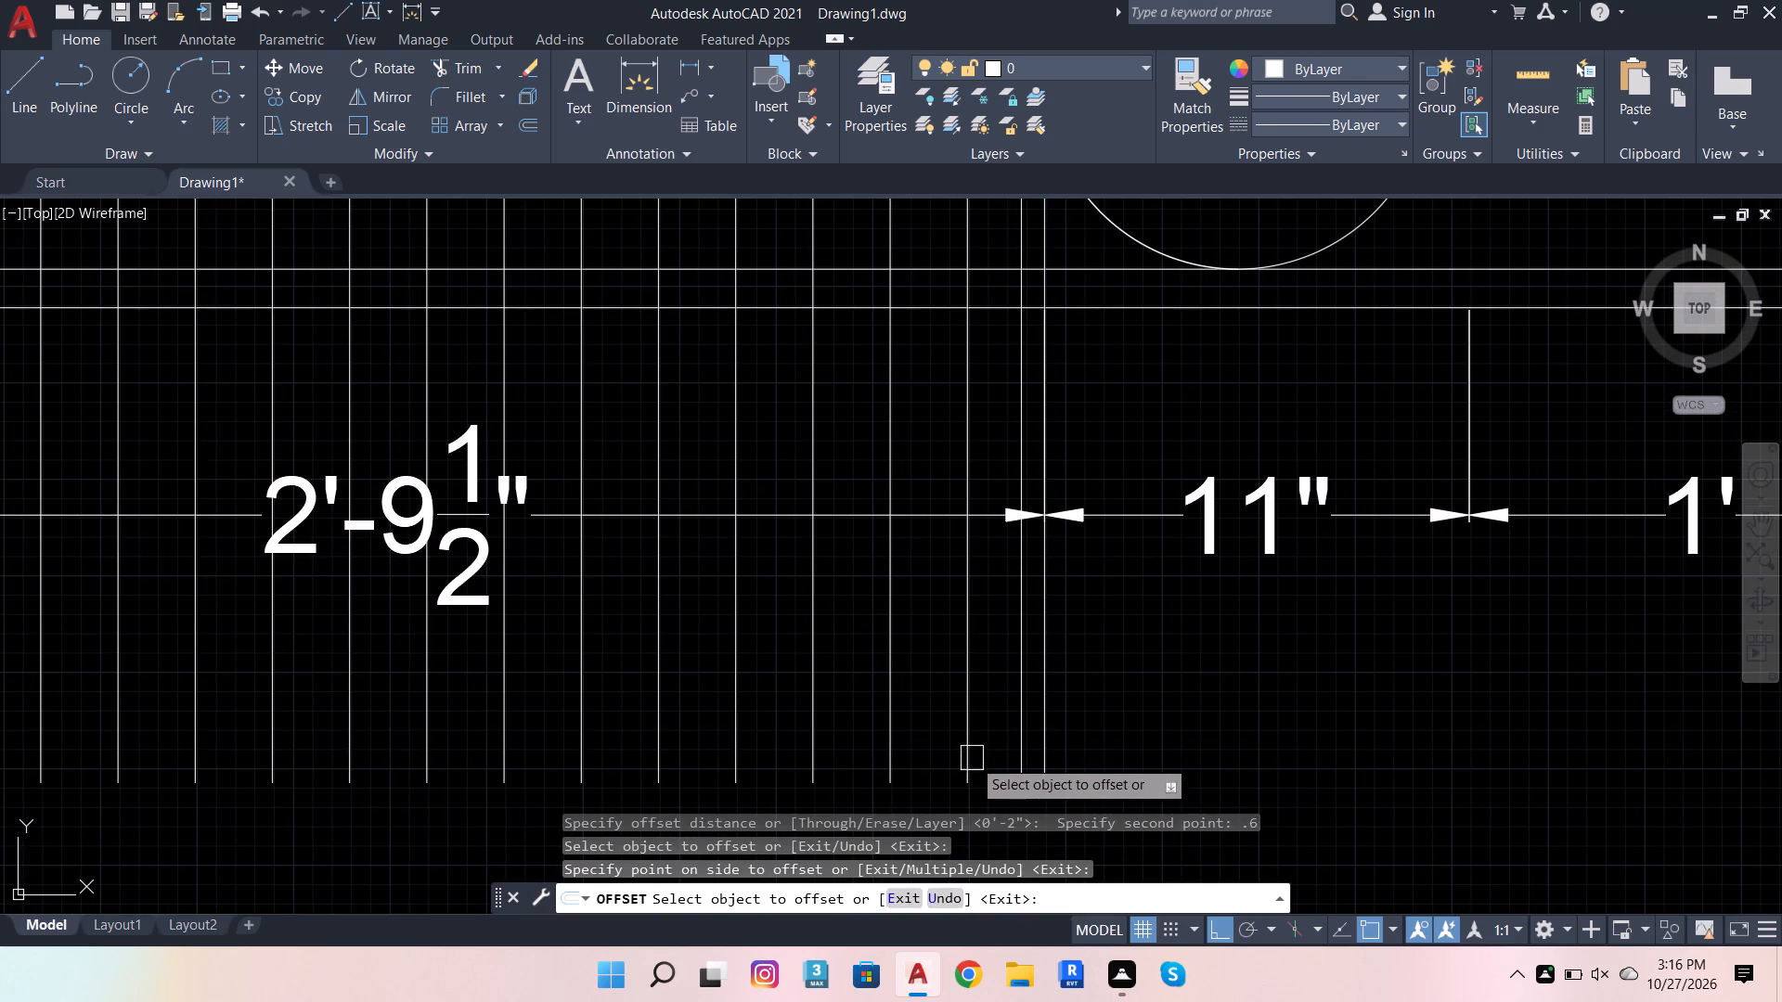
pyautogui.click(972, 758)
pyautogui.click(907, 777)
pyautogui.click(886, 772)
pyautogui.click(849, 773)
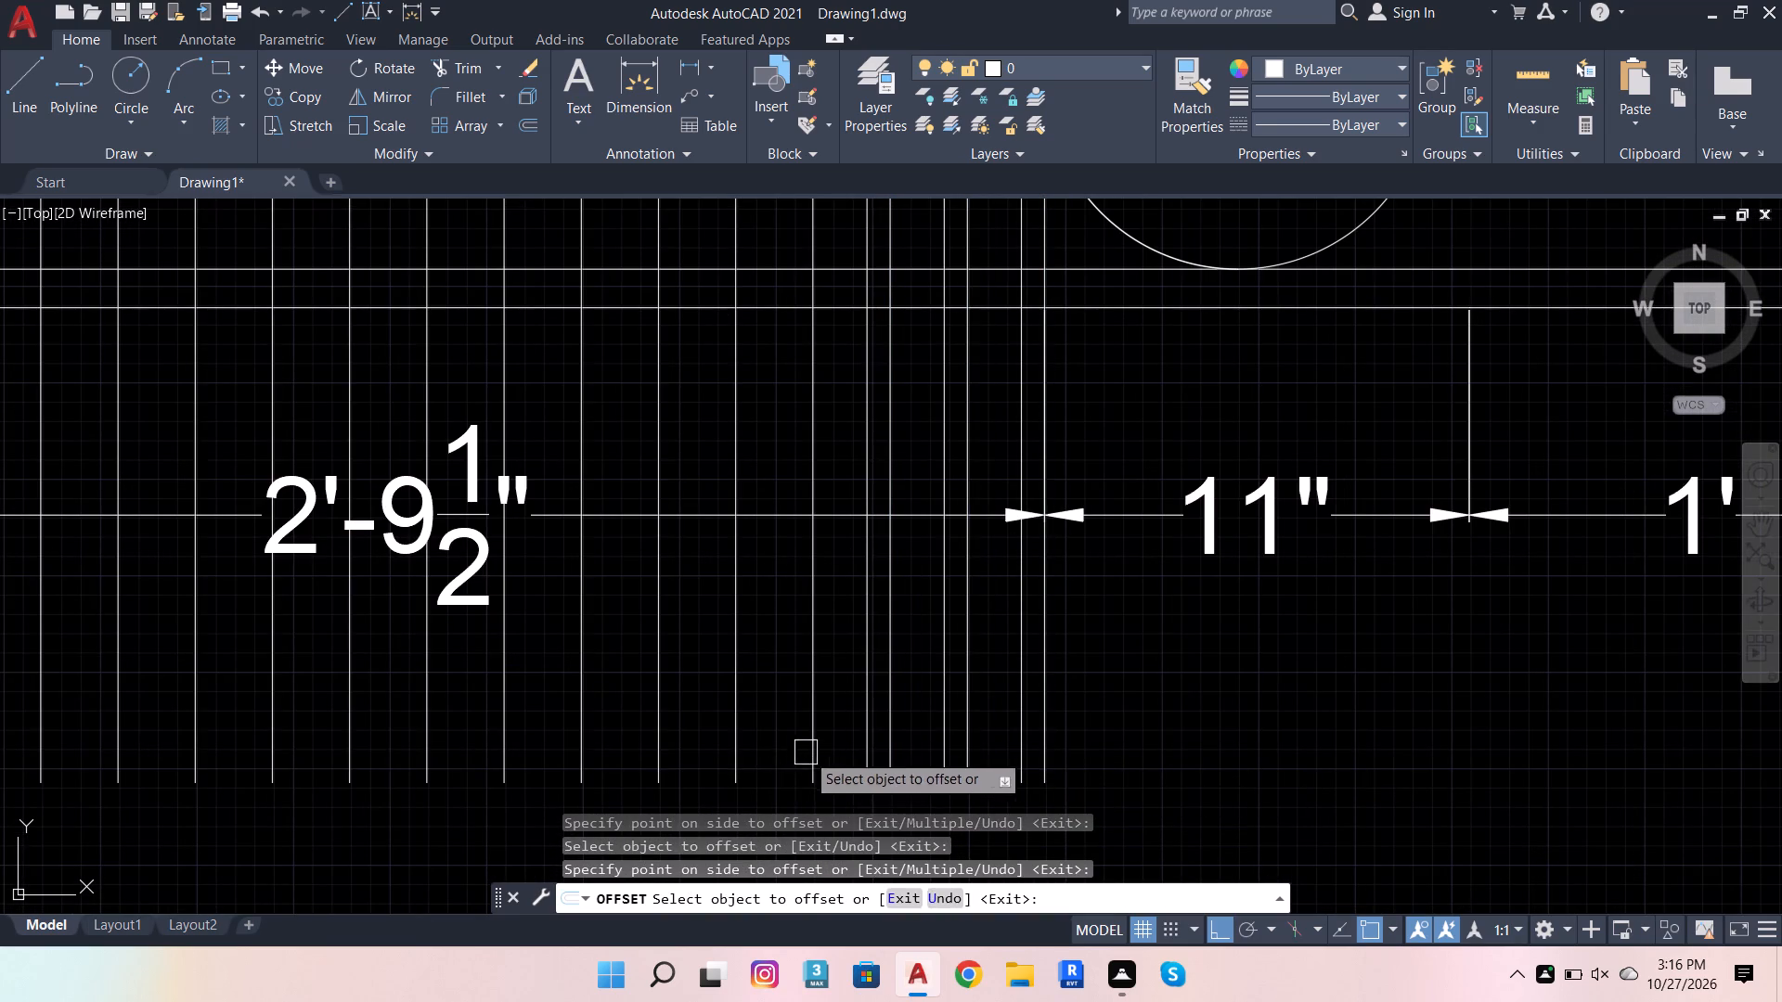
pyautogui.click(810, 751)
pyautogui.click(760, 763)
pyautogui.click(737, 741)
pyautogui.click(669, 755)
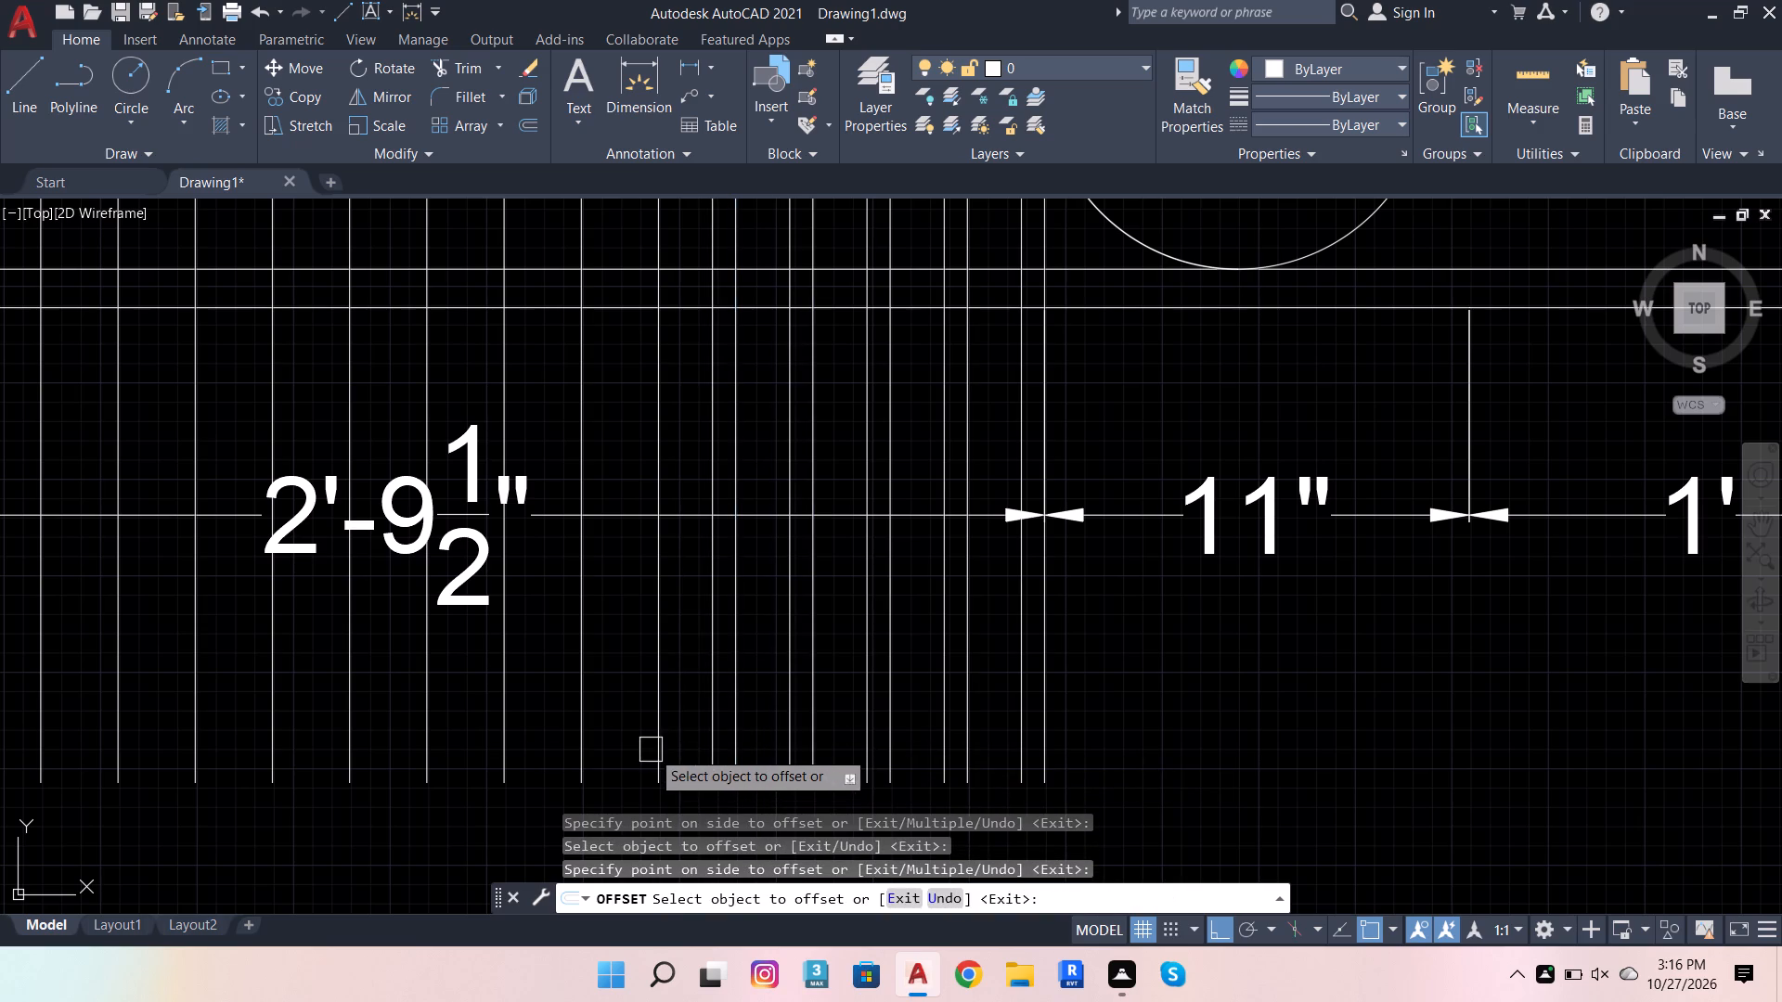
pyautogui.click(651, 750)
pyautogui.click(594, 755)
# Offset the next five vertical lines 0.6" to the left, continuing the pairs across the middle of the opening.
pyautogui.scroll(-1, 792, 739)
pyautogui.scroll(2, 590, 778)
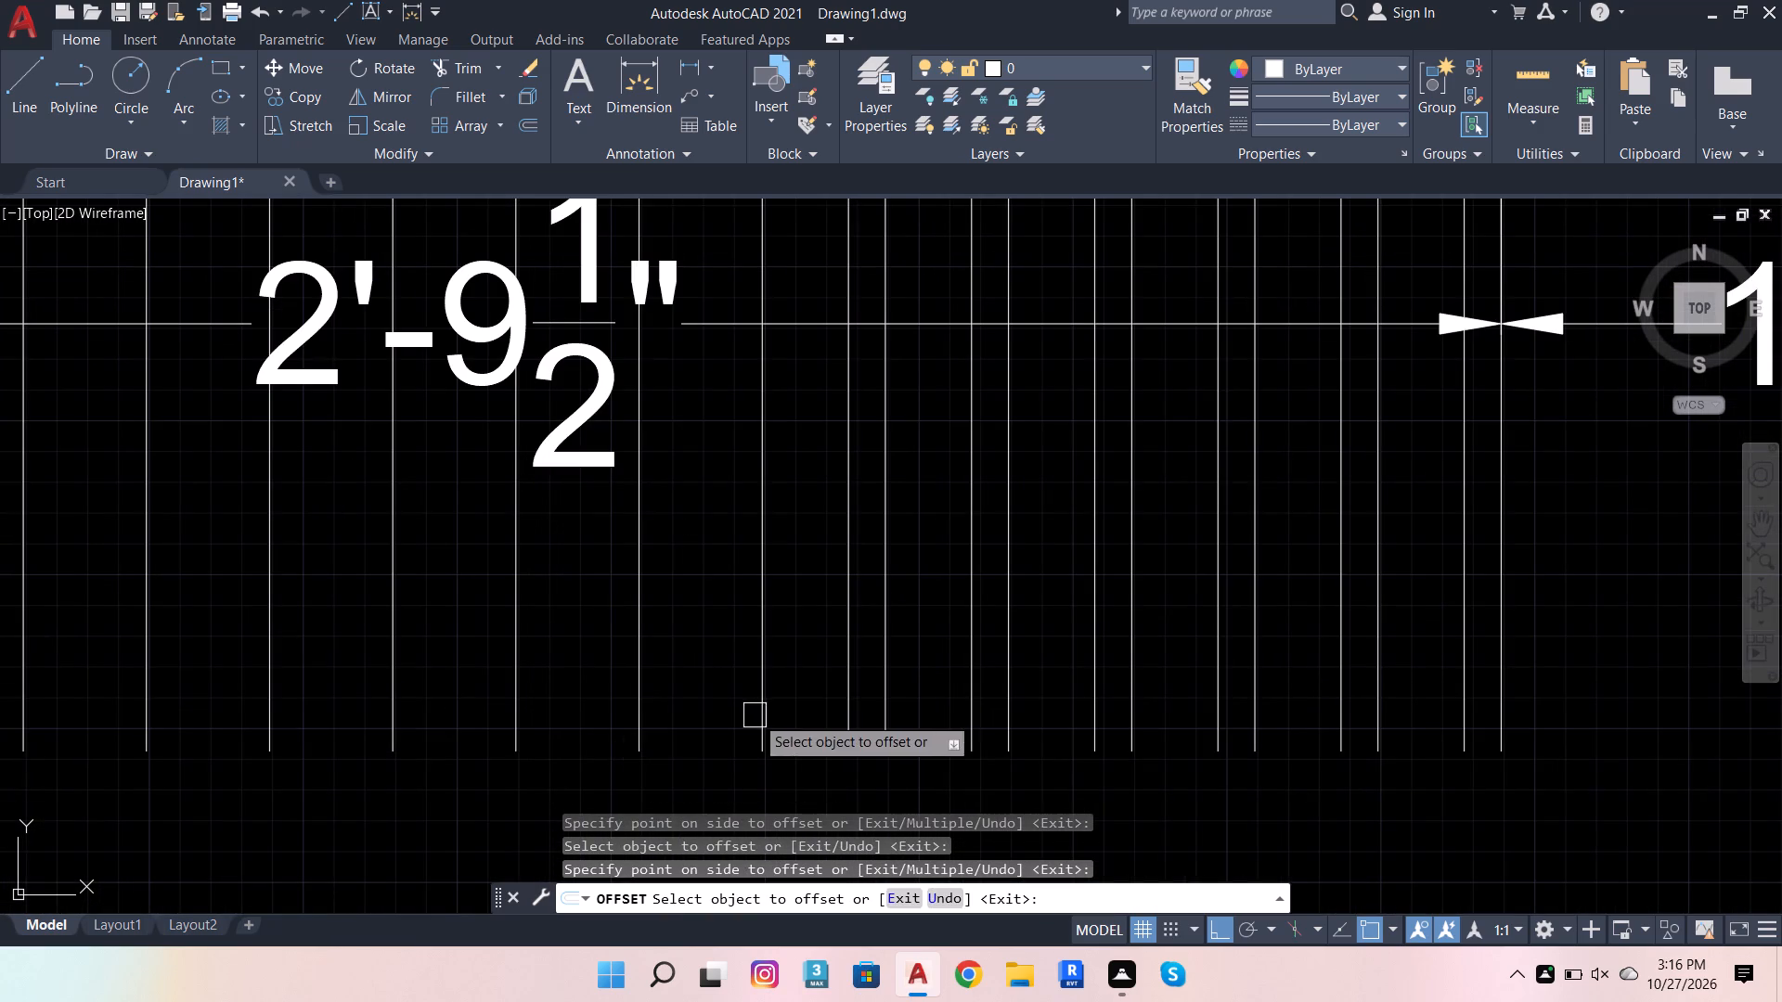
pyautogui.click(763, 712)
pyautogui.click(661, 723)
pyautogui.click(633, 681)
pyautogui.click(602, 681)
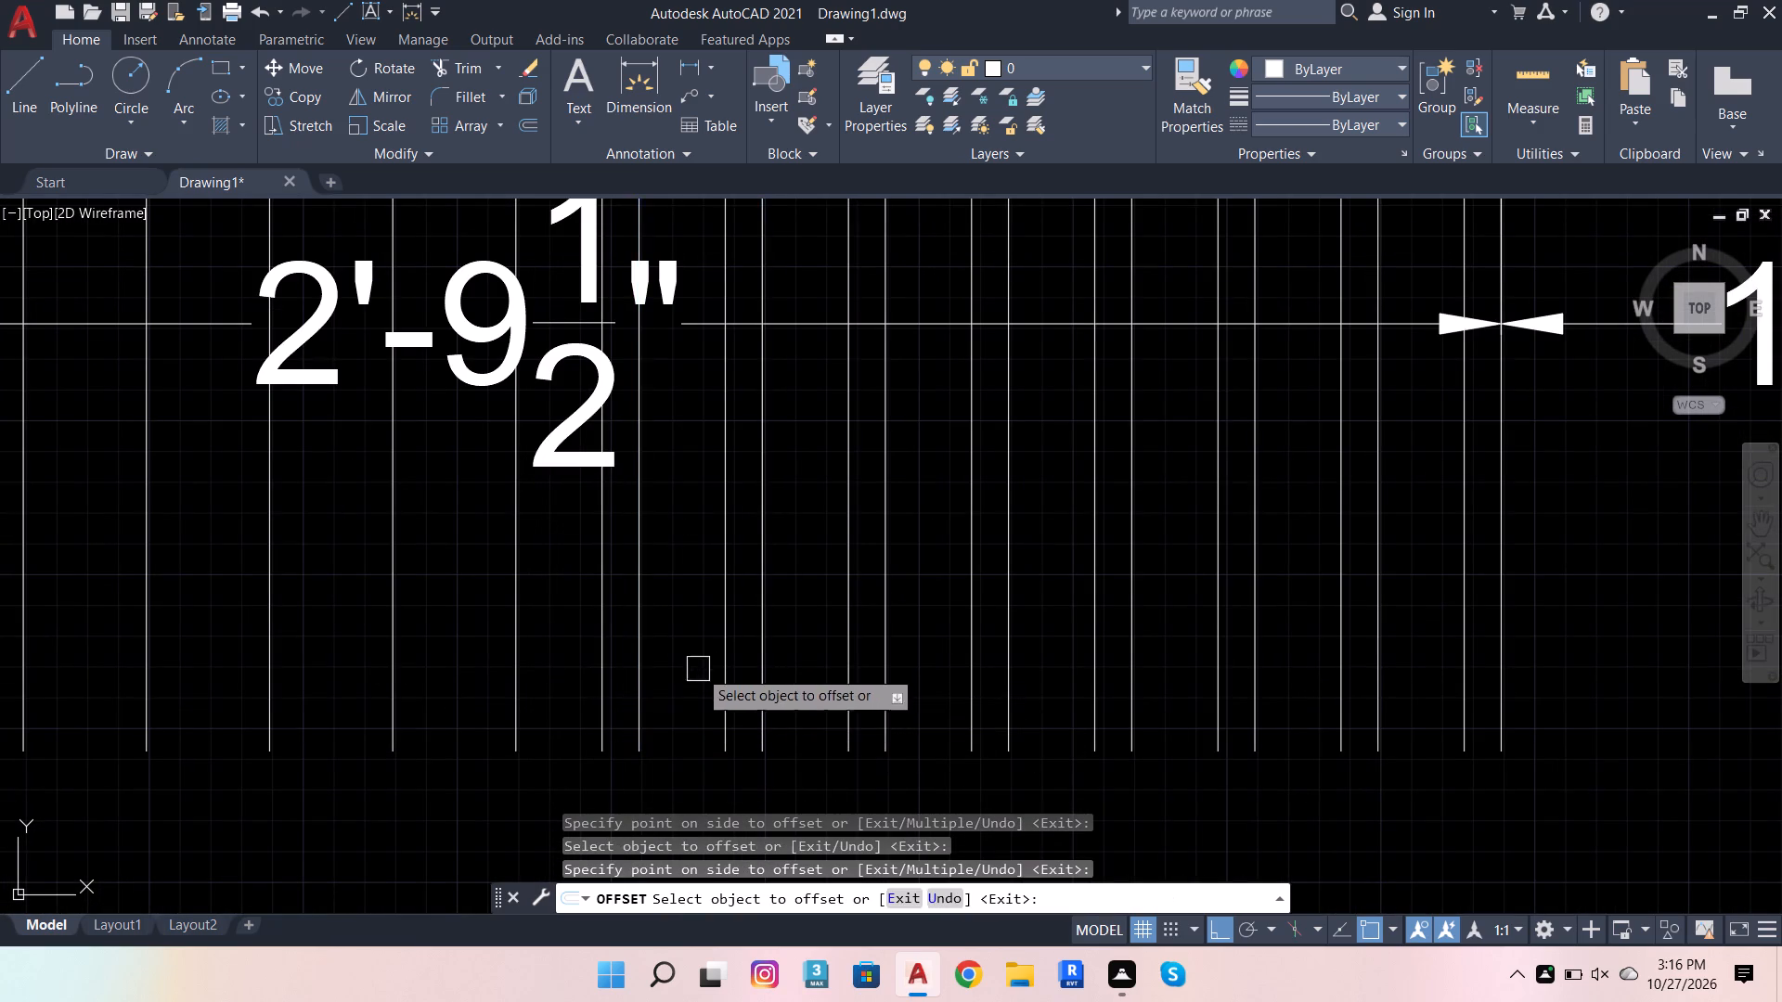
pyautogui.scroll(-1, 744, 669)
pyautogui.click(587, 669)
pyautogui.click(550, 676)
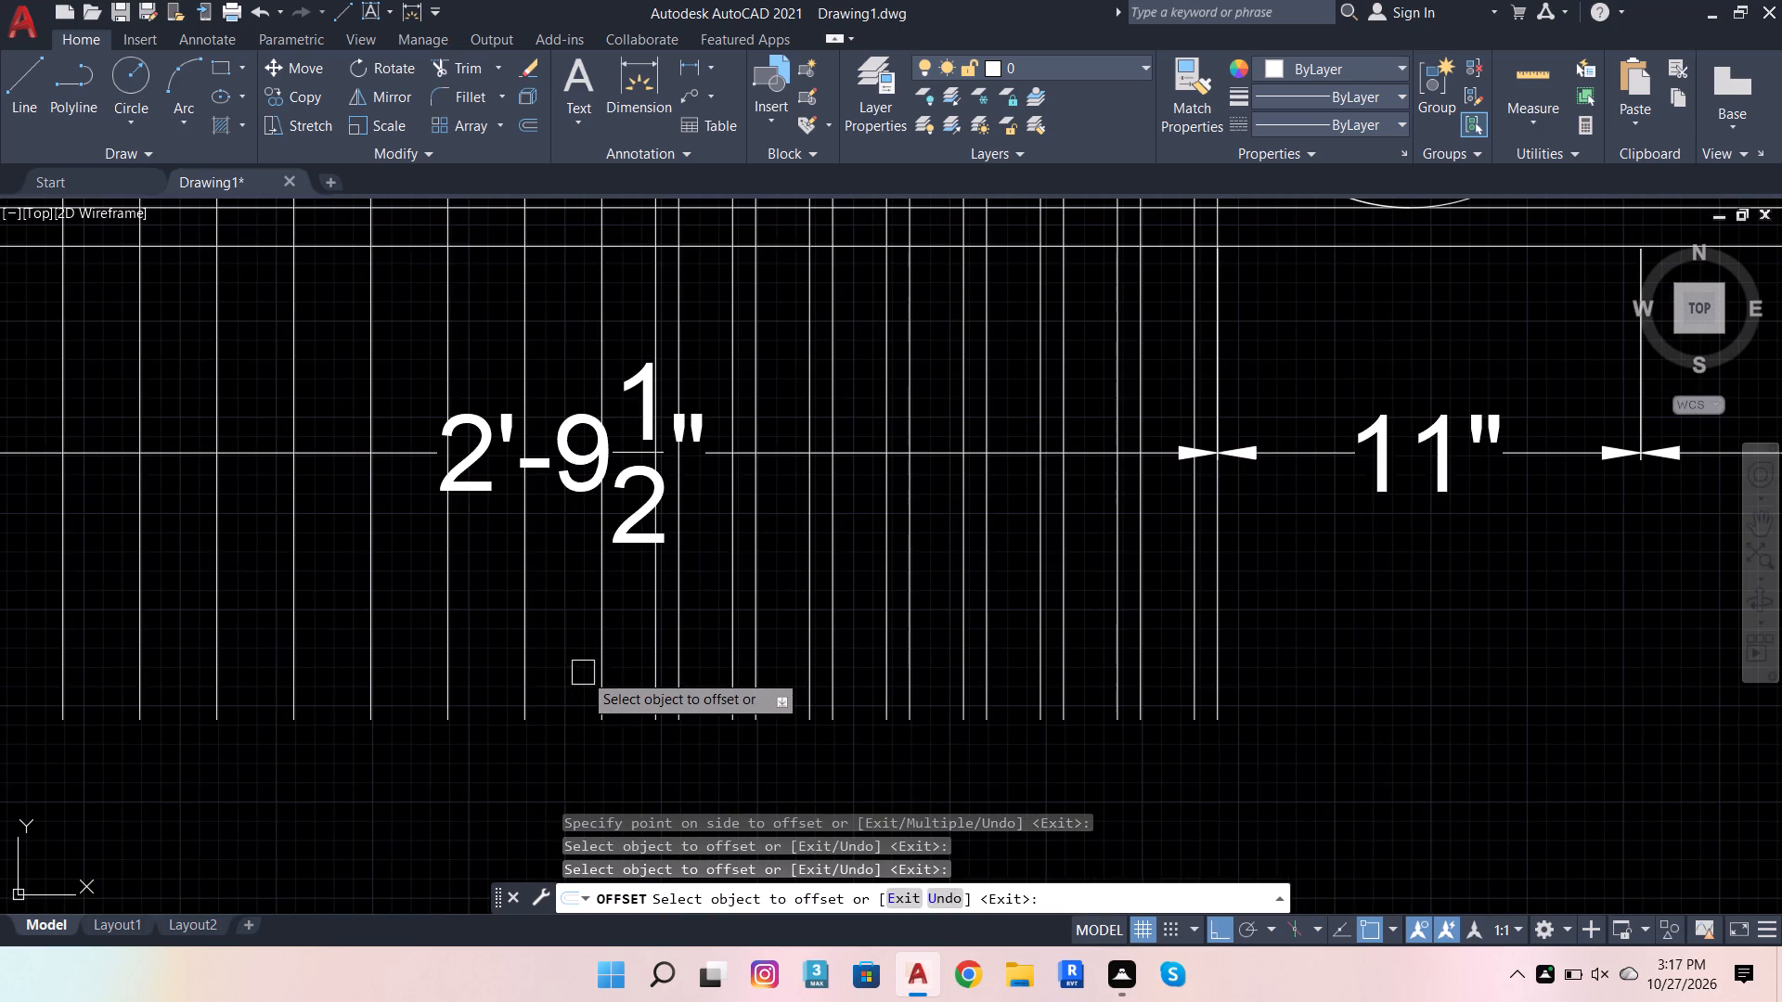
pyautogui.click(598, 680)
pyautogui.click(549, 690)
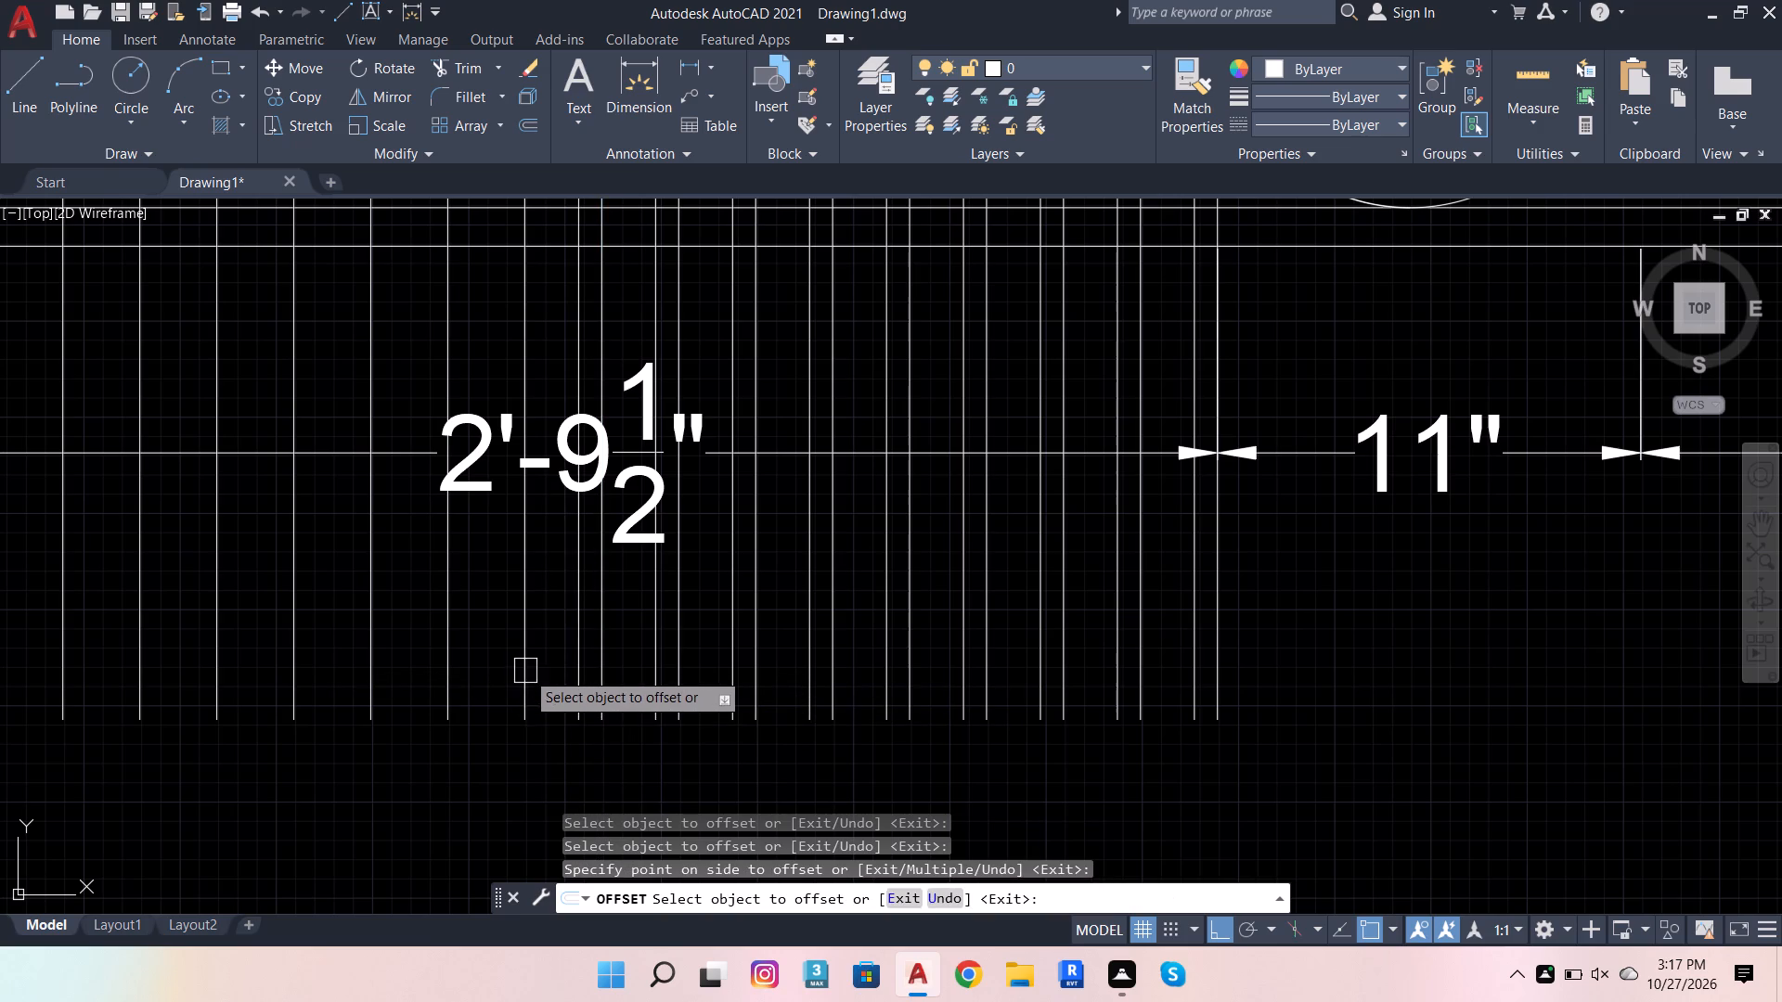
pyautogui.click(525, 671)
pyautogui.click(484, 676)
pyautogui.click(445, 657)
pyautogui.click(423, 657)
# Offset the remaining five vertical lines 0.6" to the left, finishing at the opening's left side, and end the Offset command.
pyautogui.scroll(-1, 665, 680)
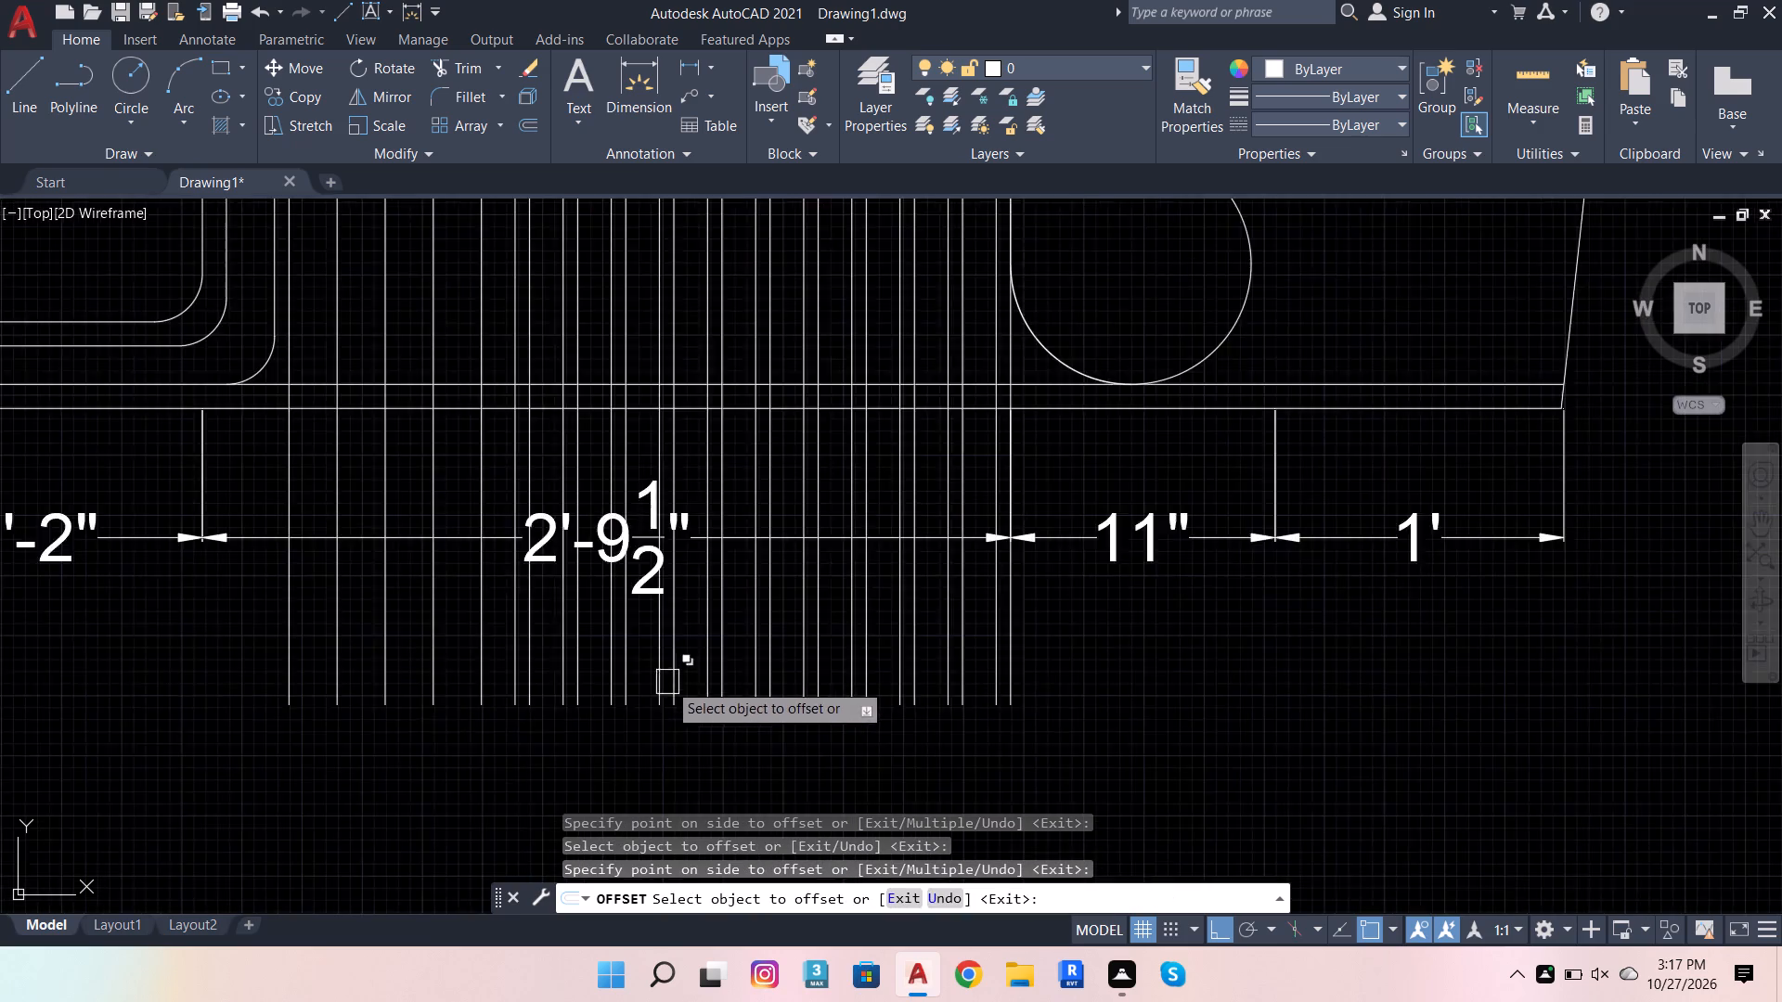
pyautogui.scroll(-1, 667, 682)
pyautogui.scroll(3, 516, 691)
pyautogui.click(657, 684)
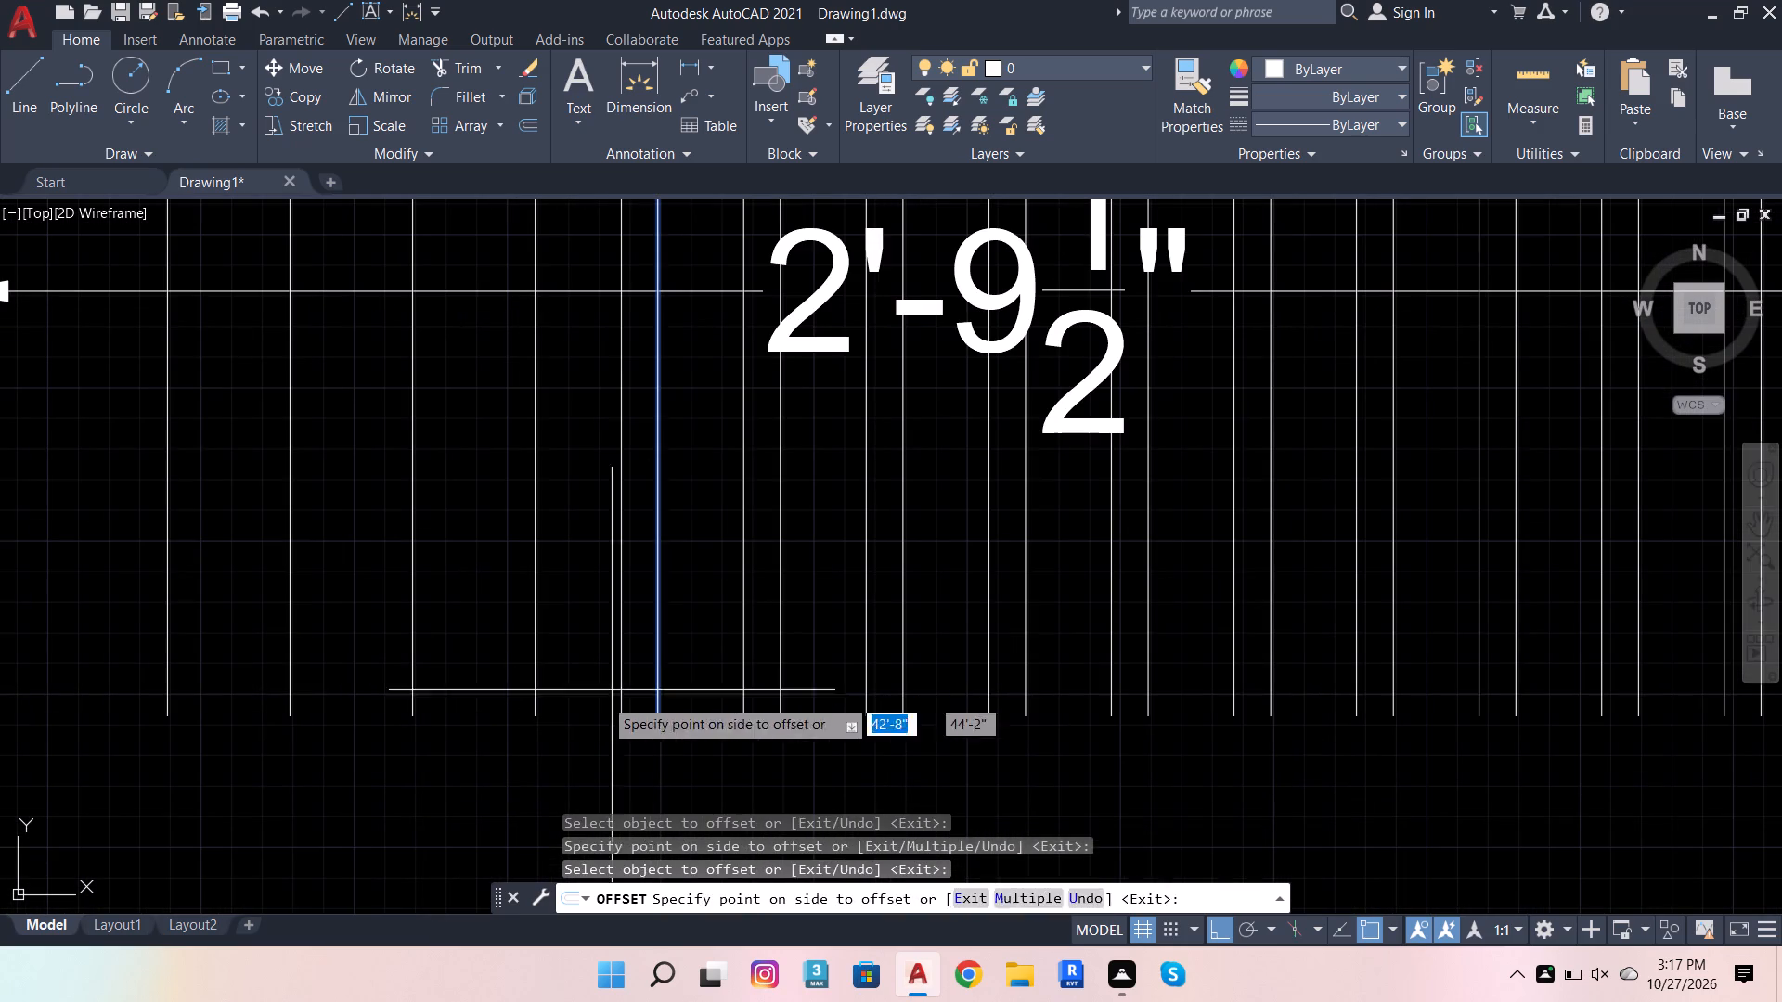
pyautogui.click(590, 698)
pyautogui.click(538, 675)
pyautogui.click(455, 695)
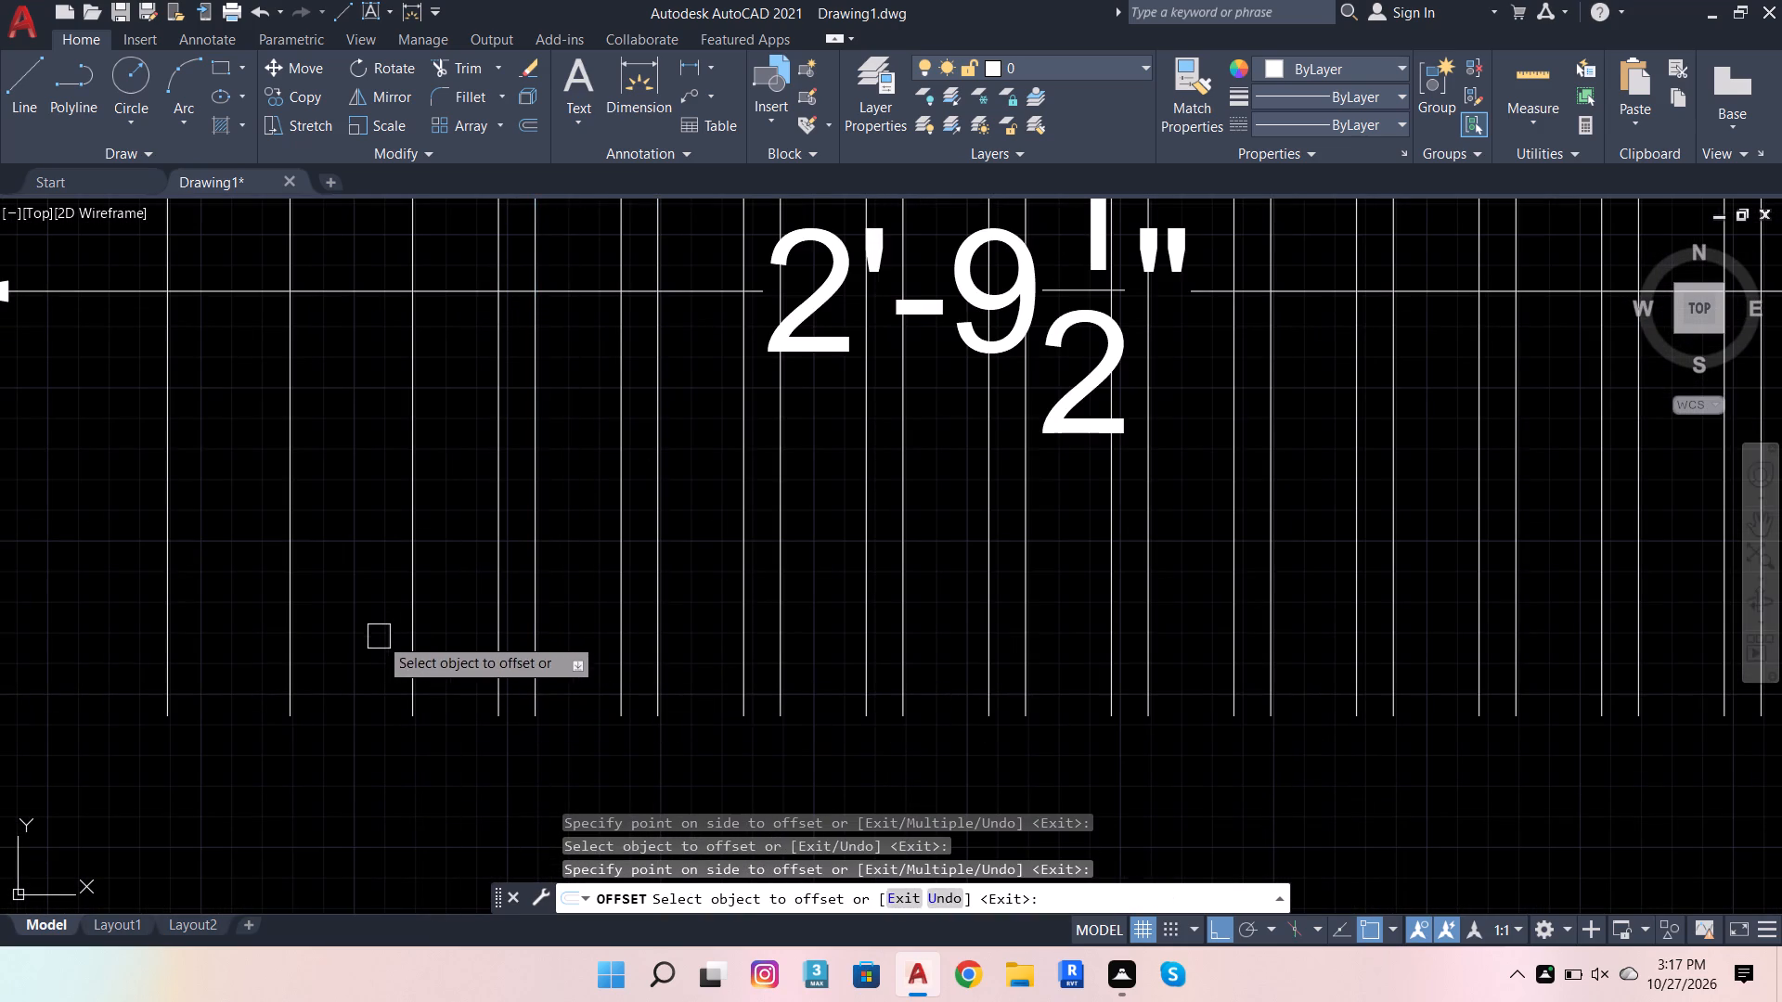
pyautogui.doubleClick(403, 663)
pyautogui.click(323, 648)
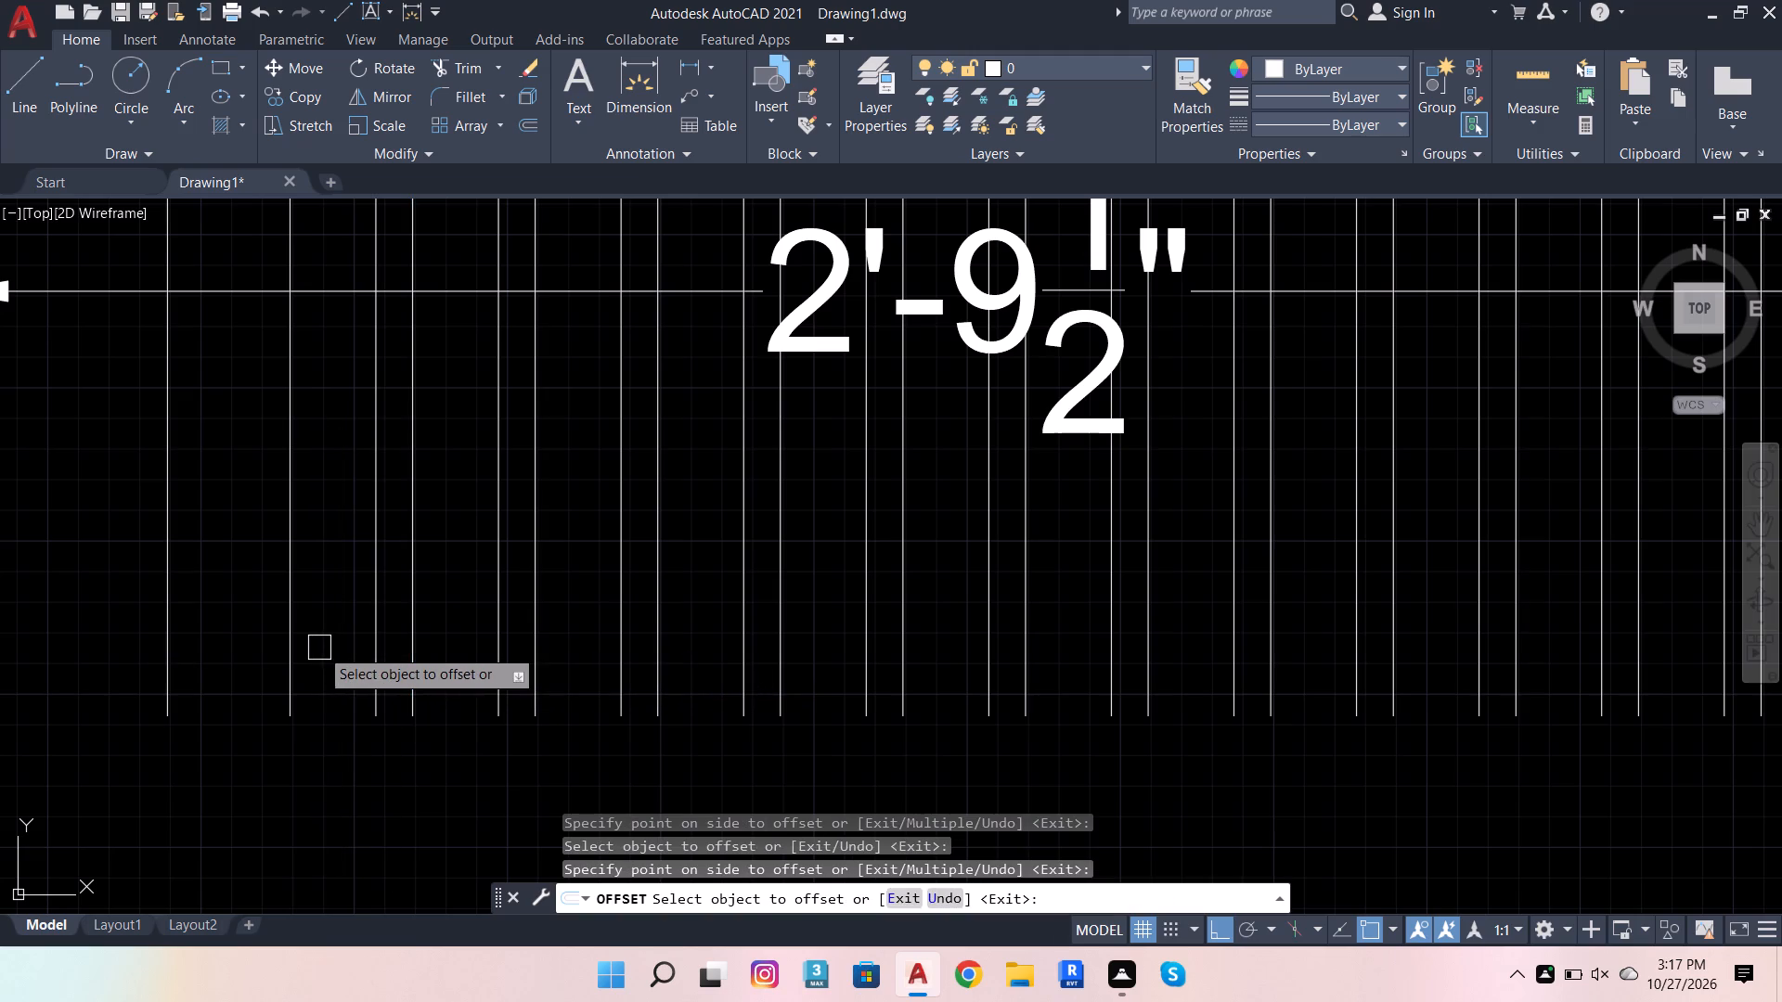
pyautogui.click(284, 659)
pyautogui.click(200, 657)
pyautogui.scroll(-1, 291, 687)
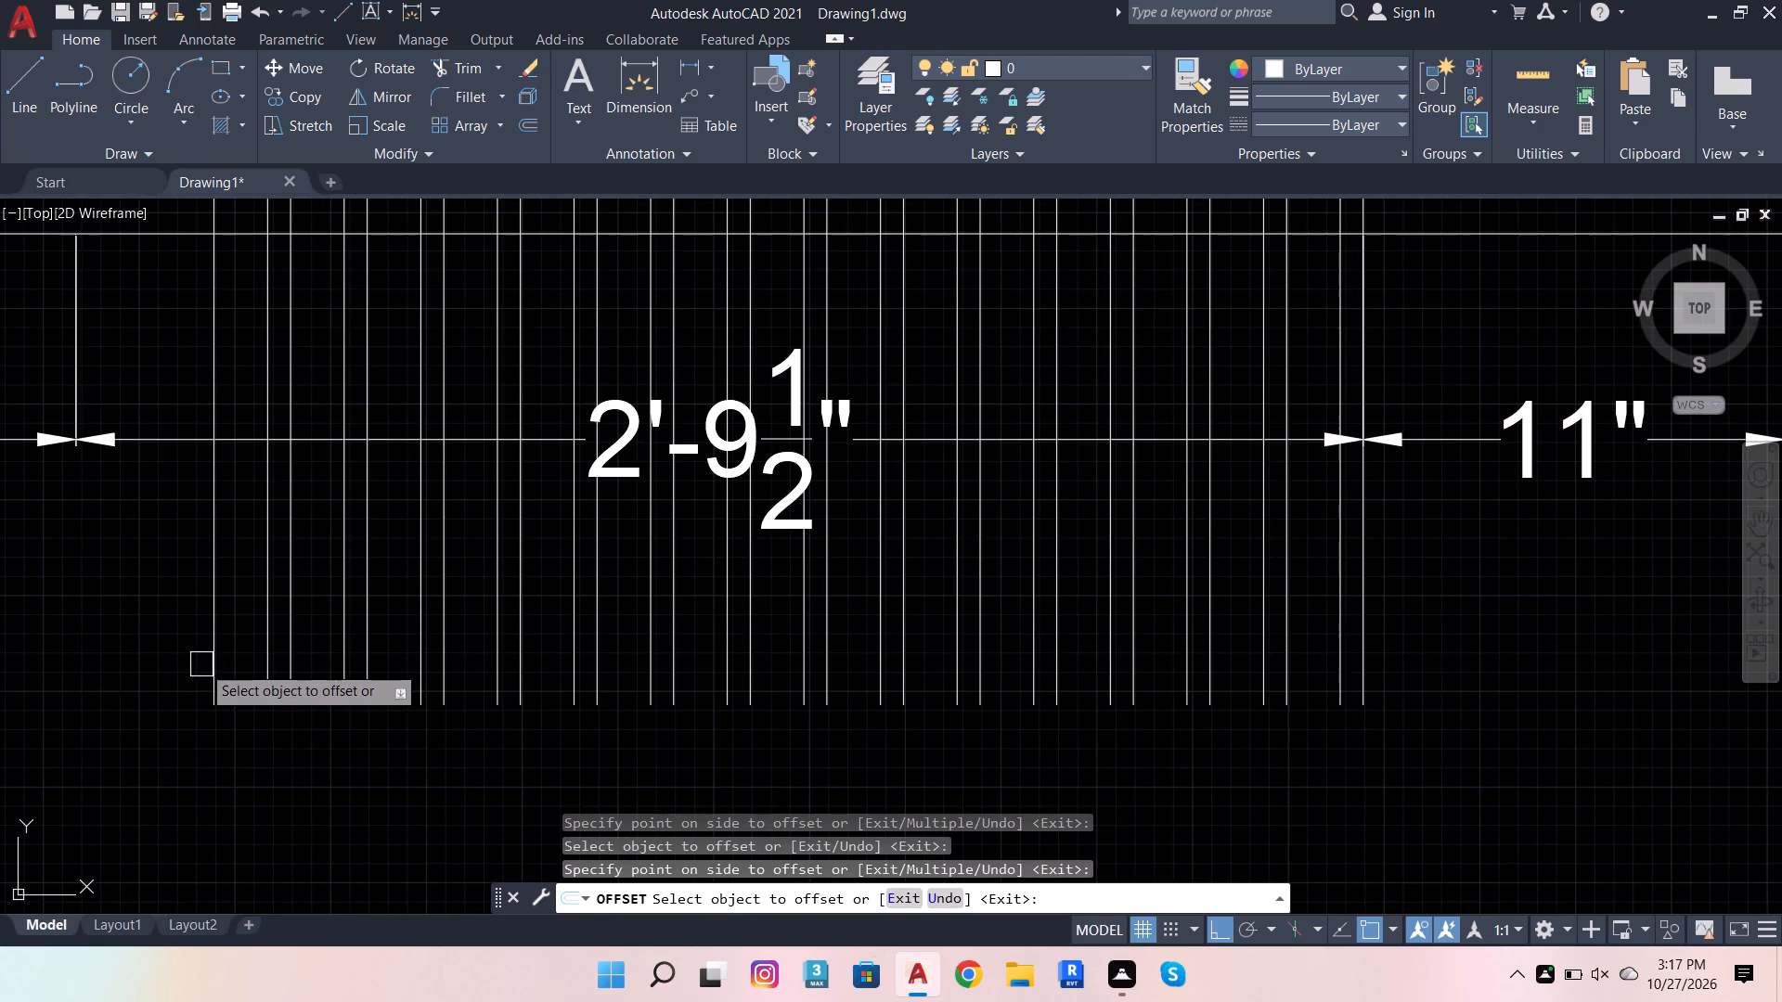
pyautogui.scroll(-2, 303, 674)
pyautogui.scroll(1, 254, 651)
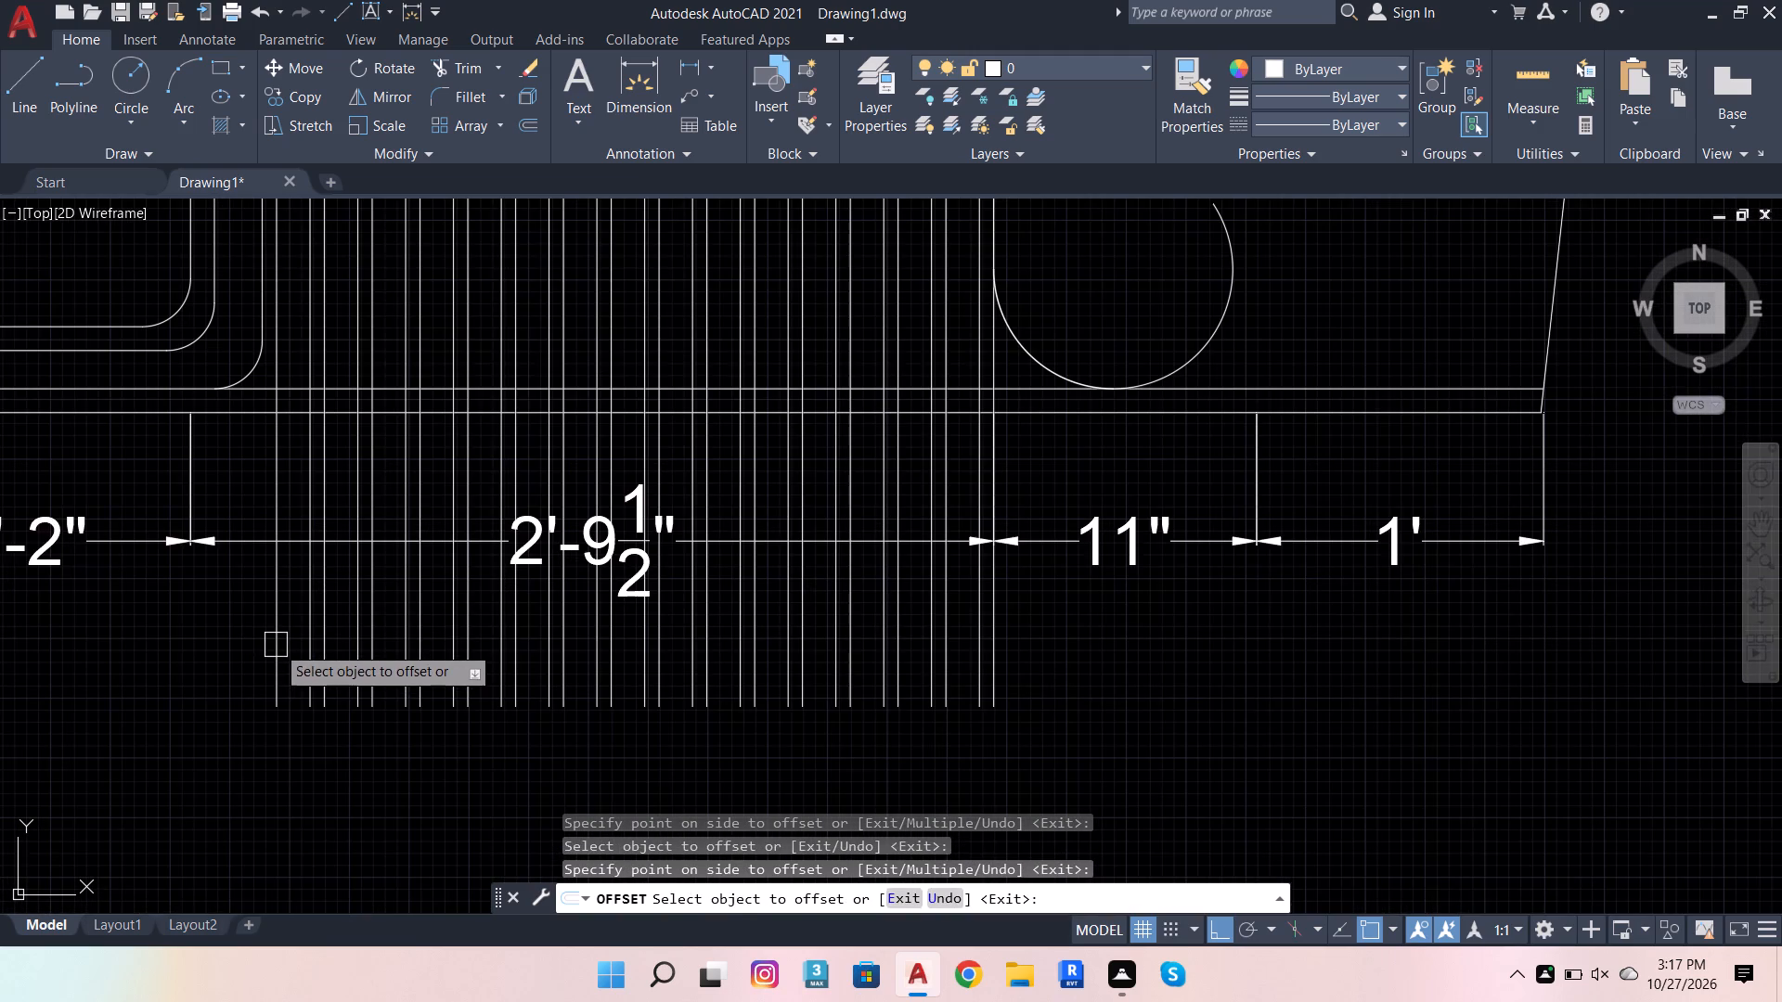
pyautogui.click(276, 646)
pyautogui.click(169, 675)
pyautogui.scroll(-2, 351, 759)
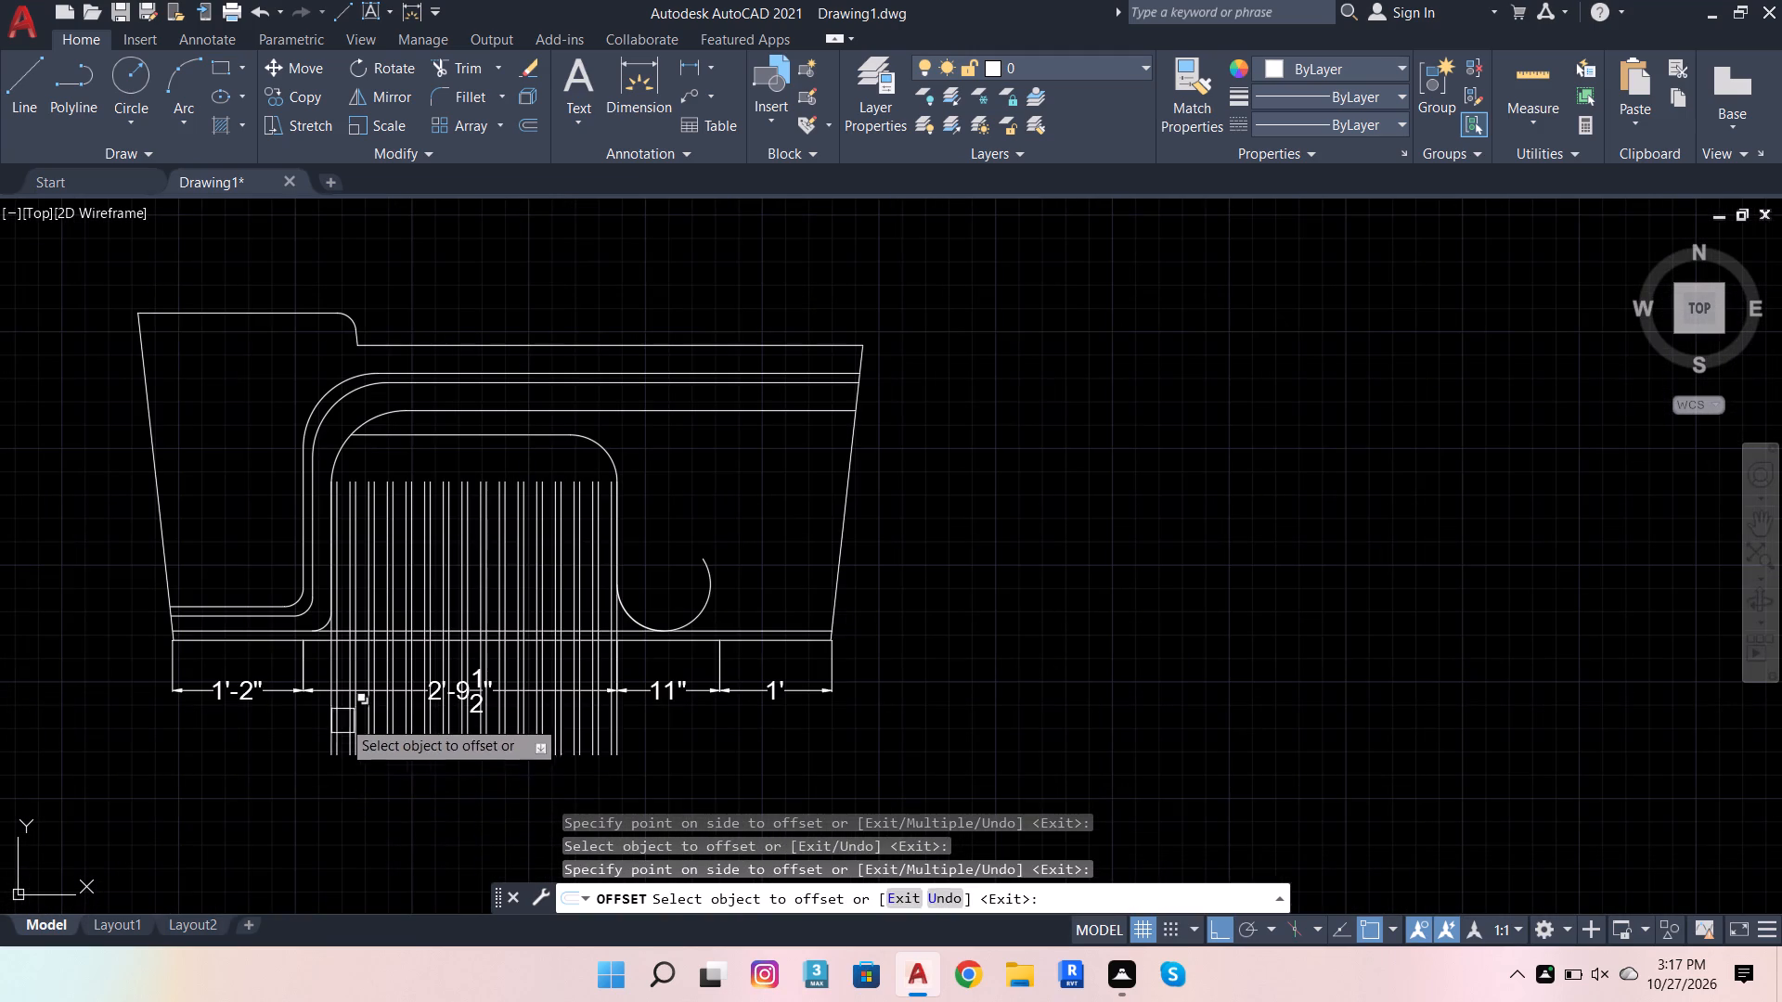
pyautogui.scroll(2, 338, 714)
pyautogui.scroll(-1, 678, 674)
pyautogui.press('Escape')
pyautogui.press('Escape')
pyautogui.press('Escape')
pyautogui.press('Escape')
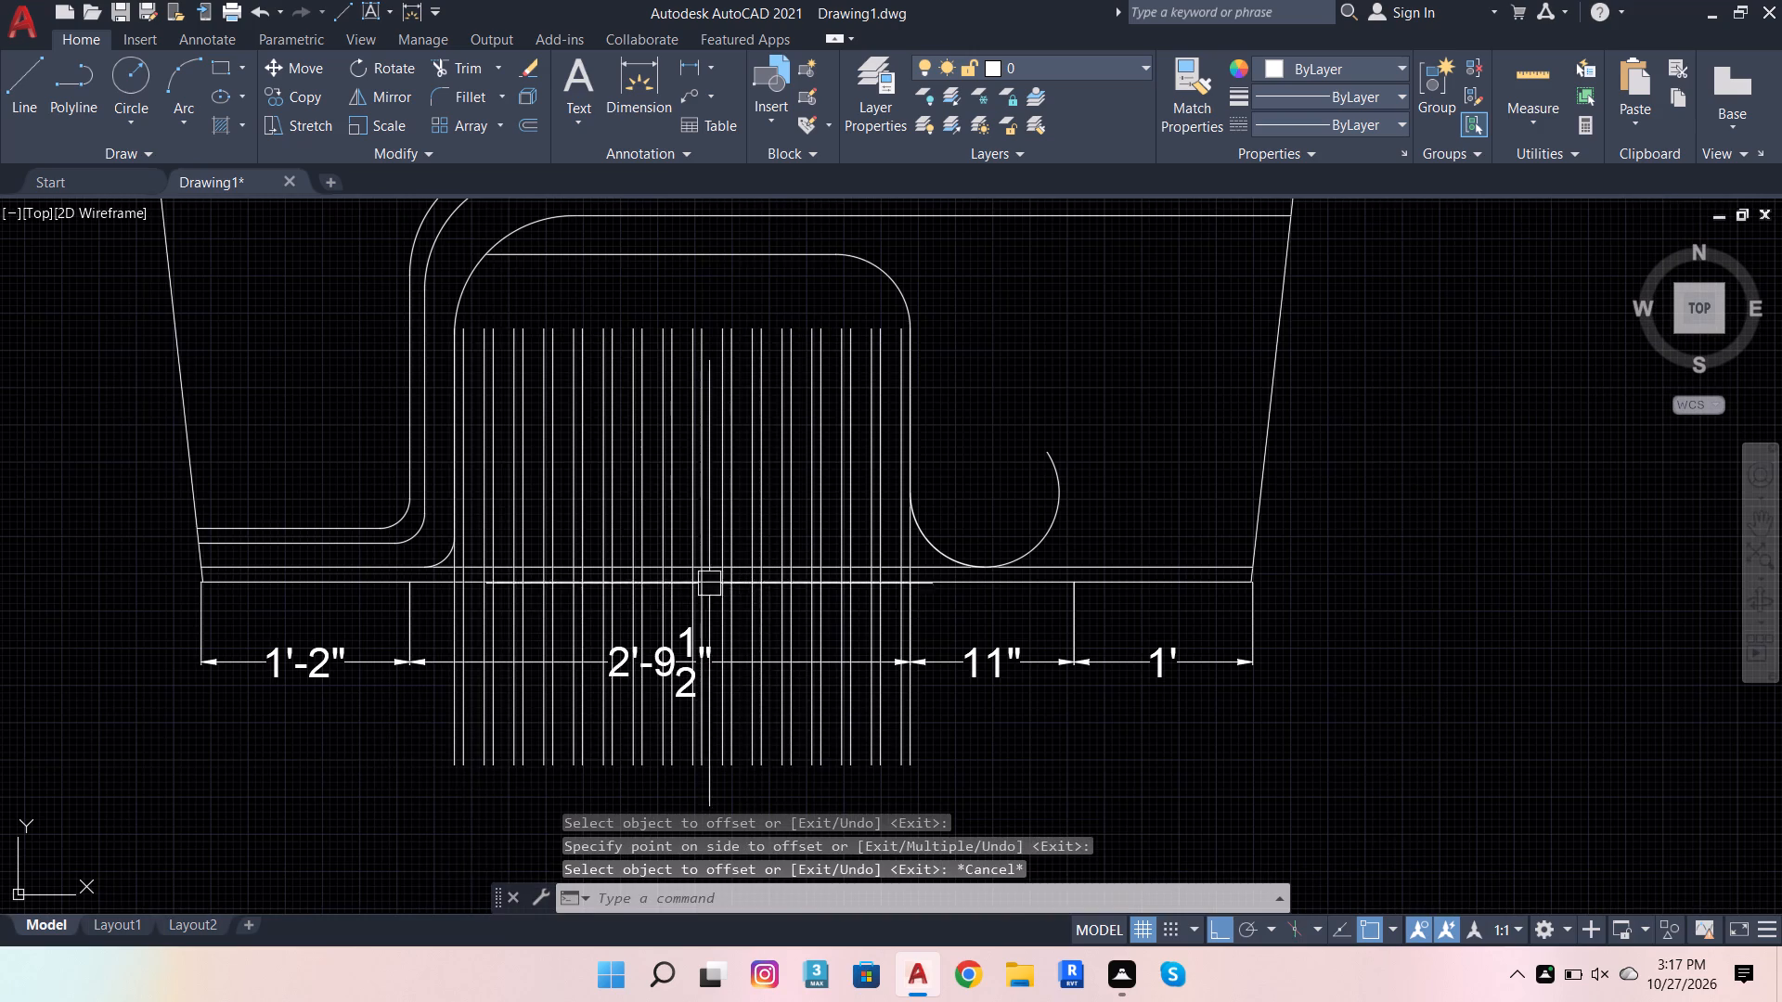
# Delete the two outermost vertical lines that run along the opening's left and right sides.
pyautogui.scroll(1, 457, 791)
pyautogui.click(447, 749)
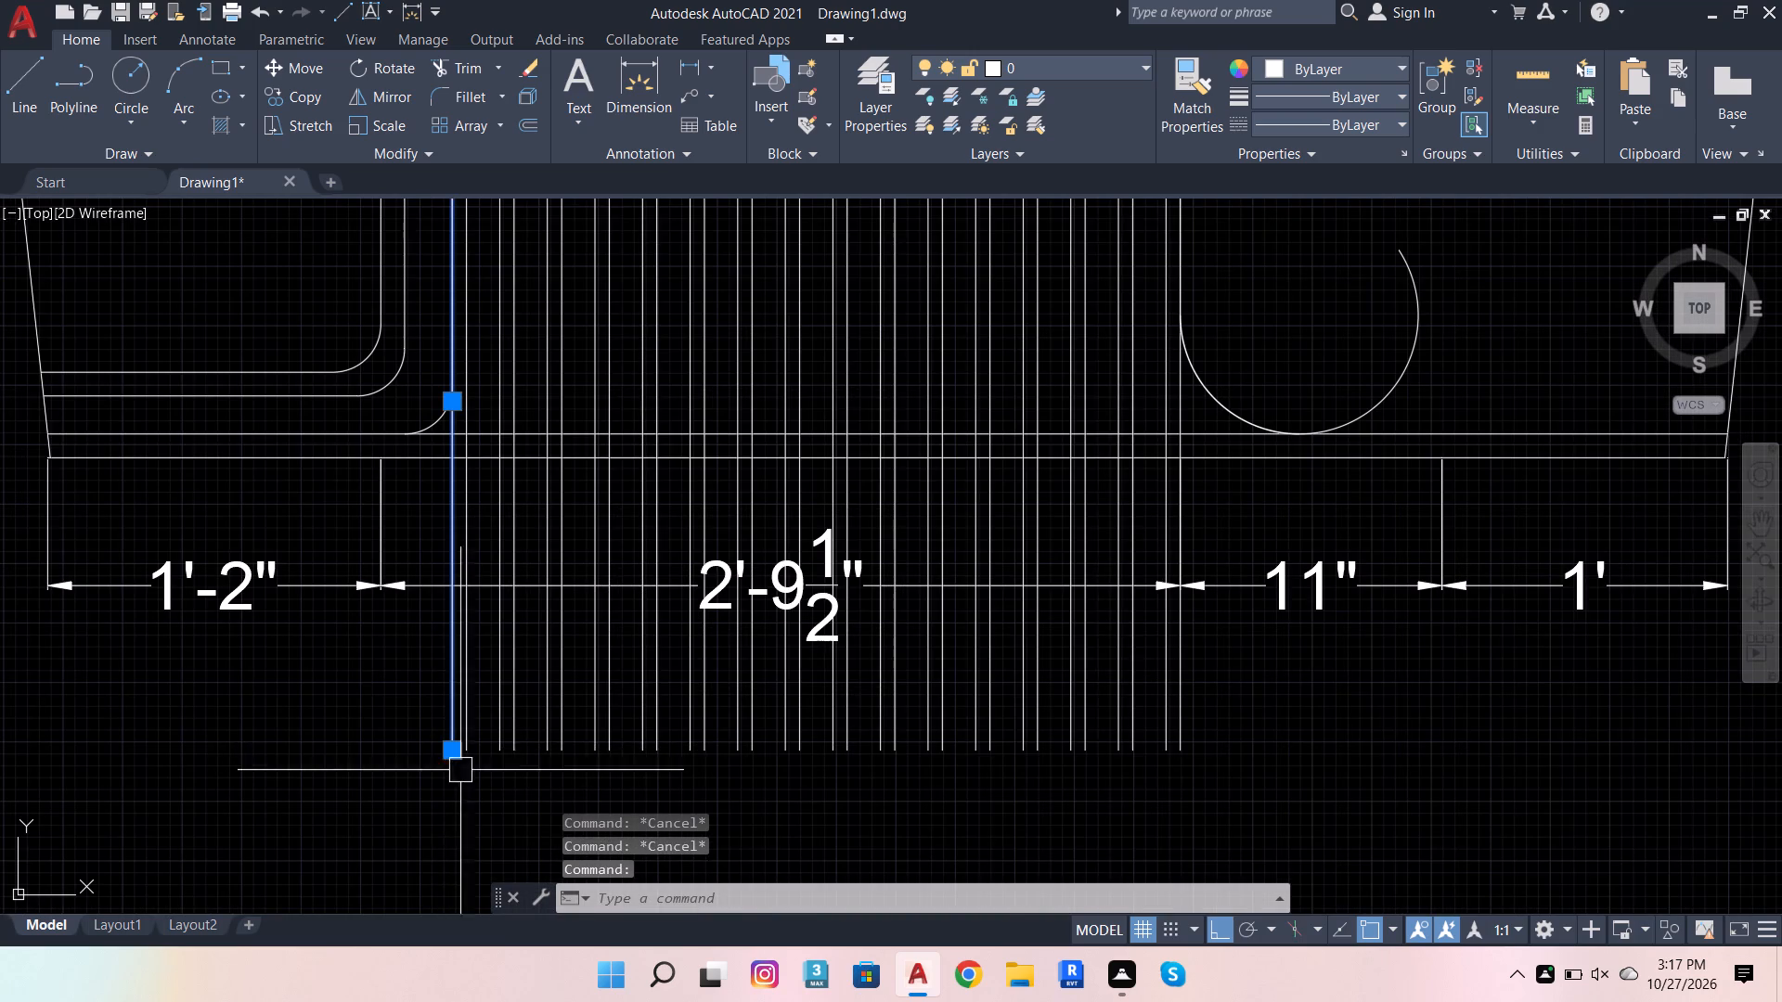
pyautogui.scroll(-1, 1388, 698)
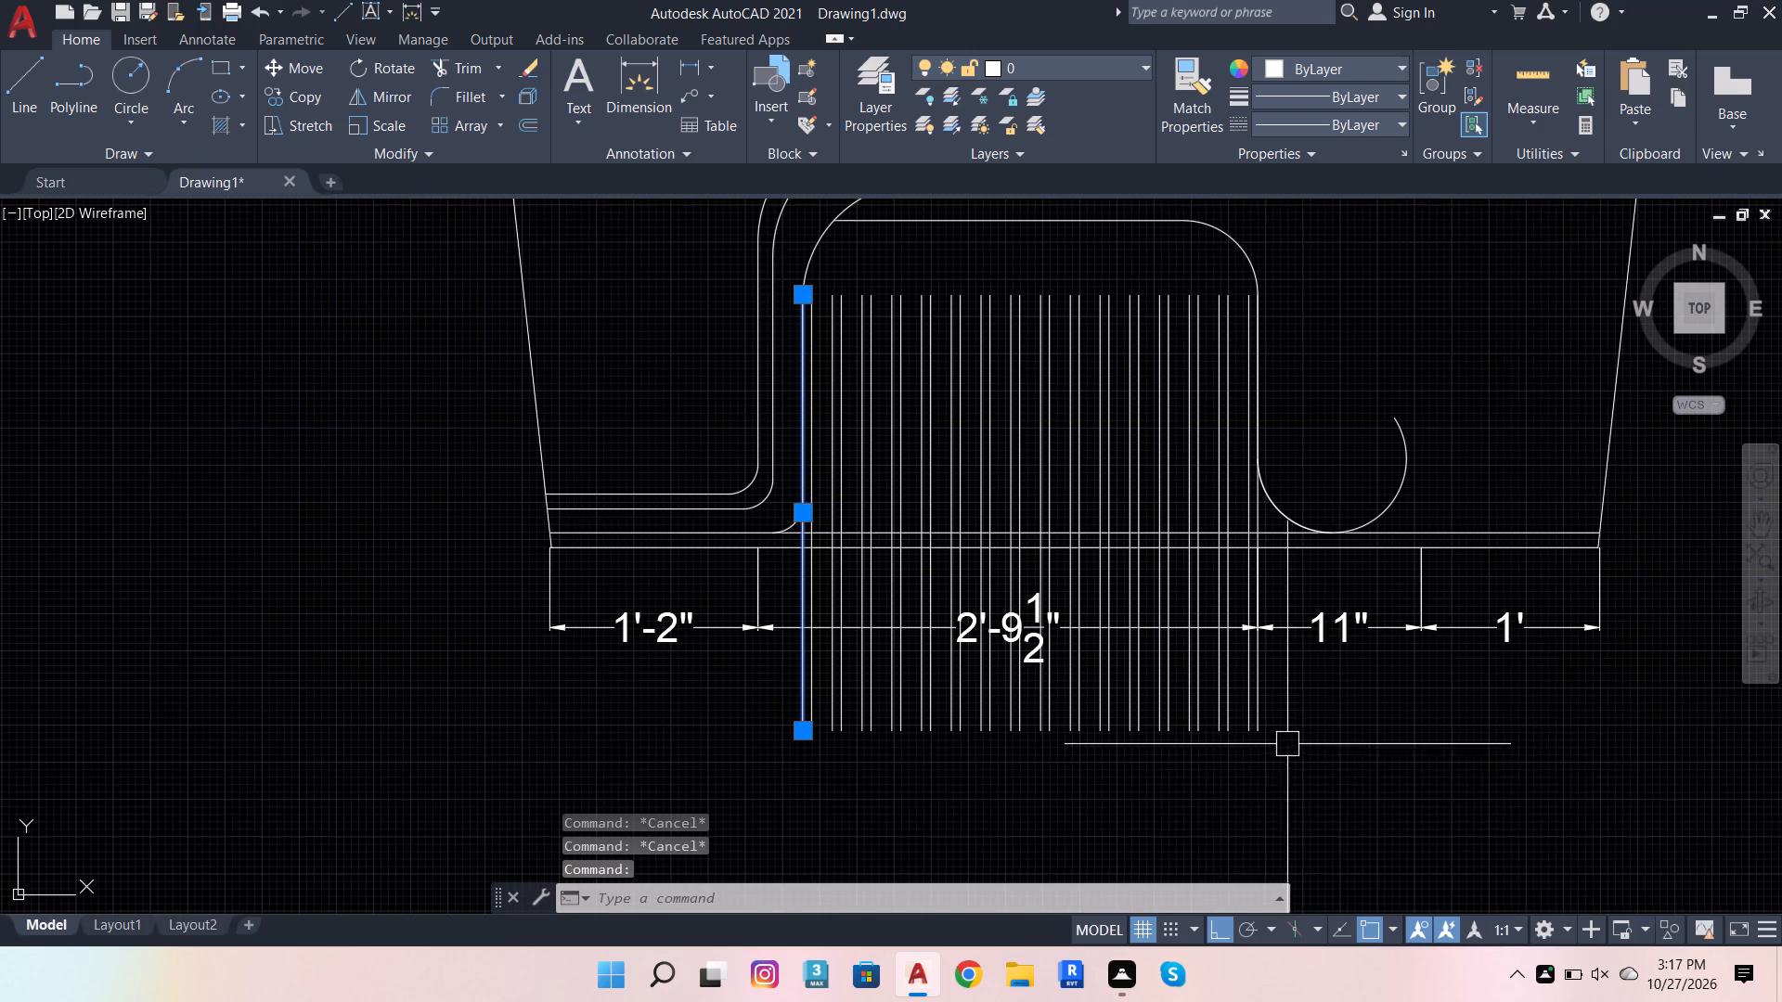
pyautogui.scroll(2, 1287, 744)
pyautogui.click(1204, 670)
pyautogui.scroll(-1, 1353, 726)
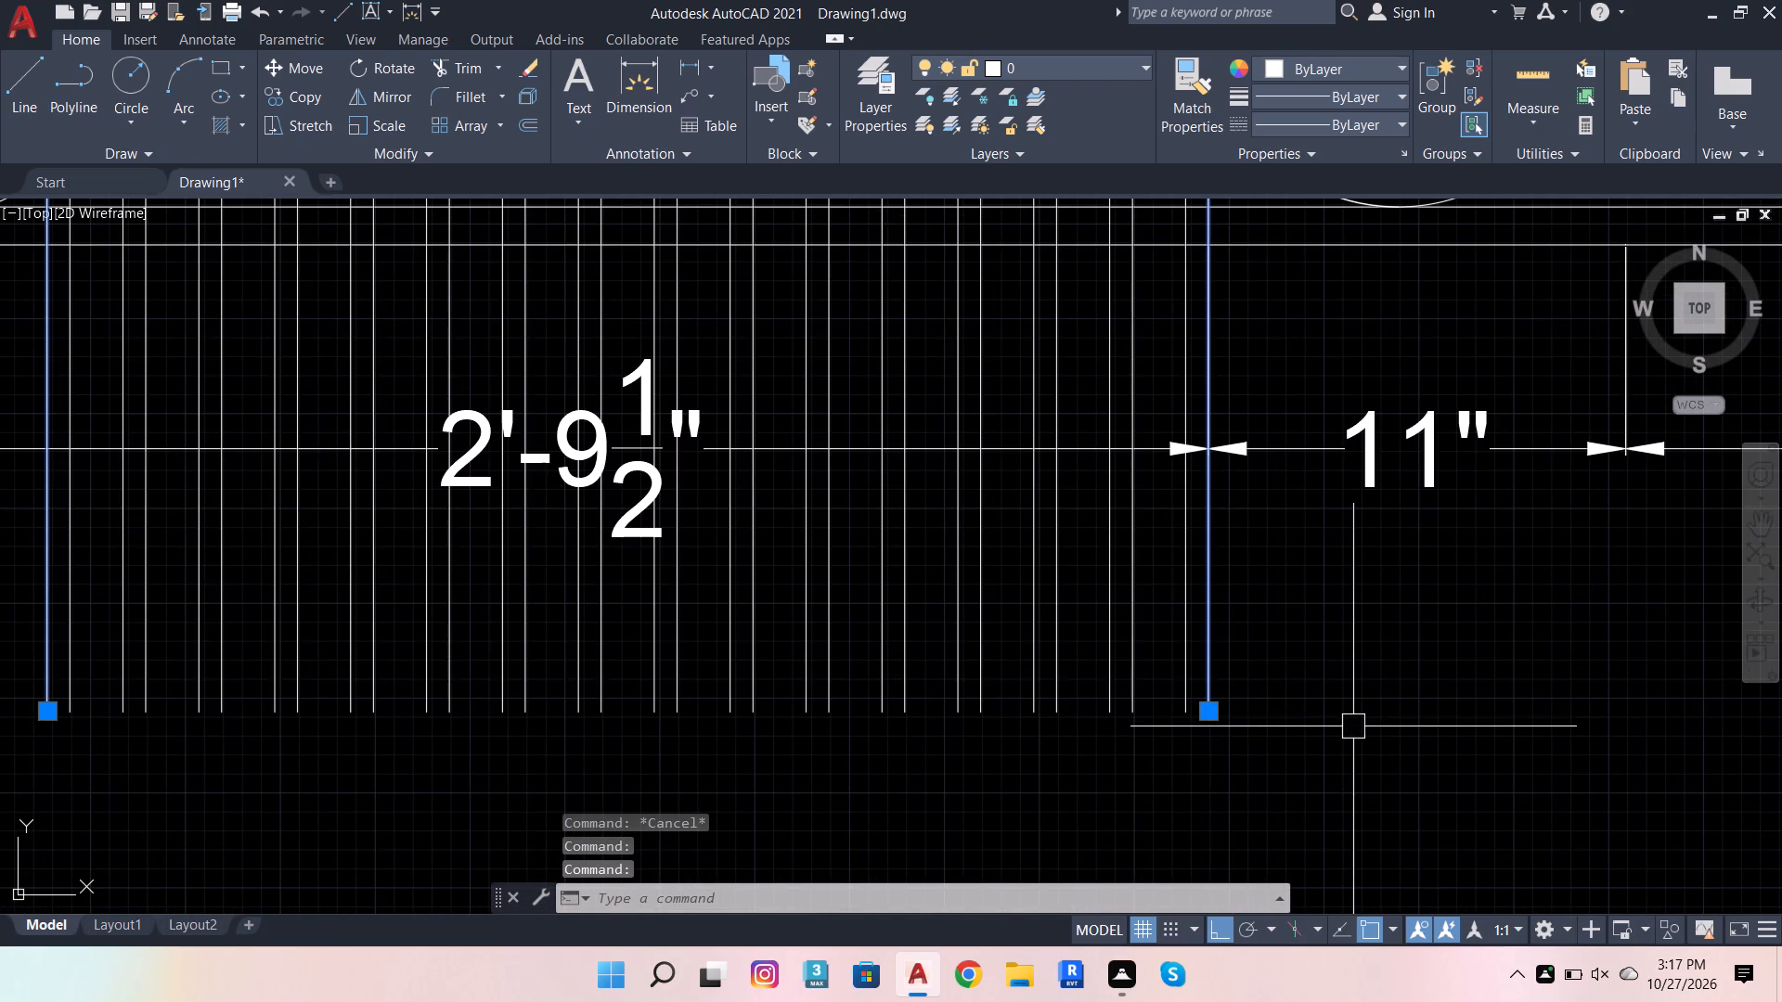
pyautogui.hotkey('shift', 'Delete')
# Extend all the vertical slat lines up to the opening's top edge and rounded upper corners.
pyautogui.scroll(-2, 1281, 757)
pyautogui.scroll(2, 1239, 578)
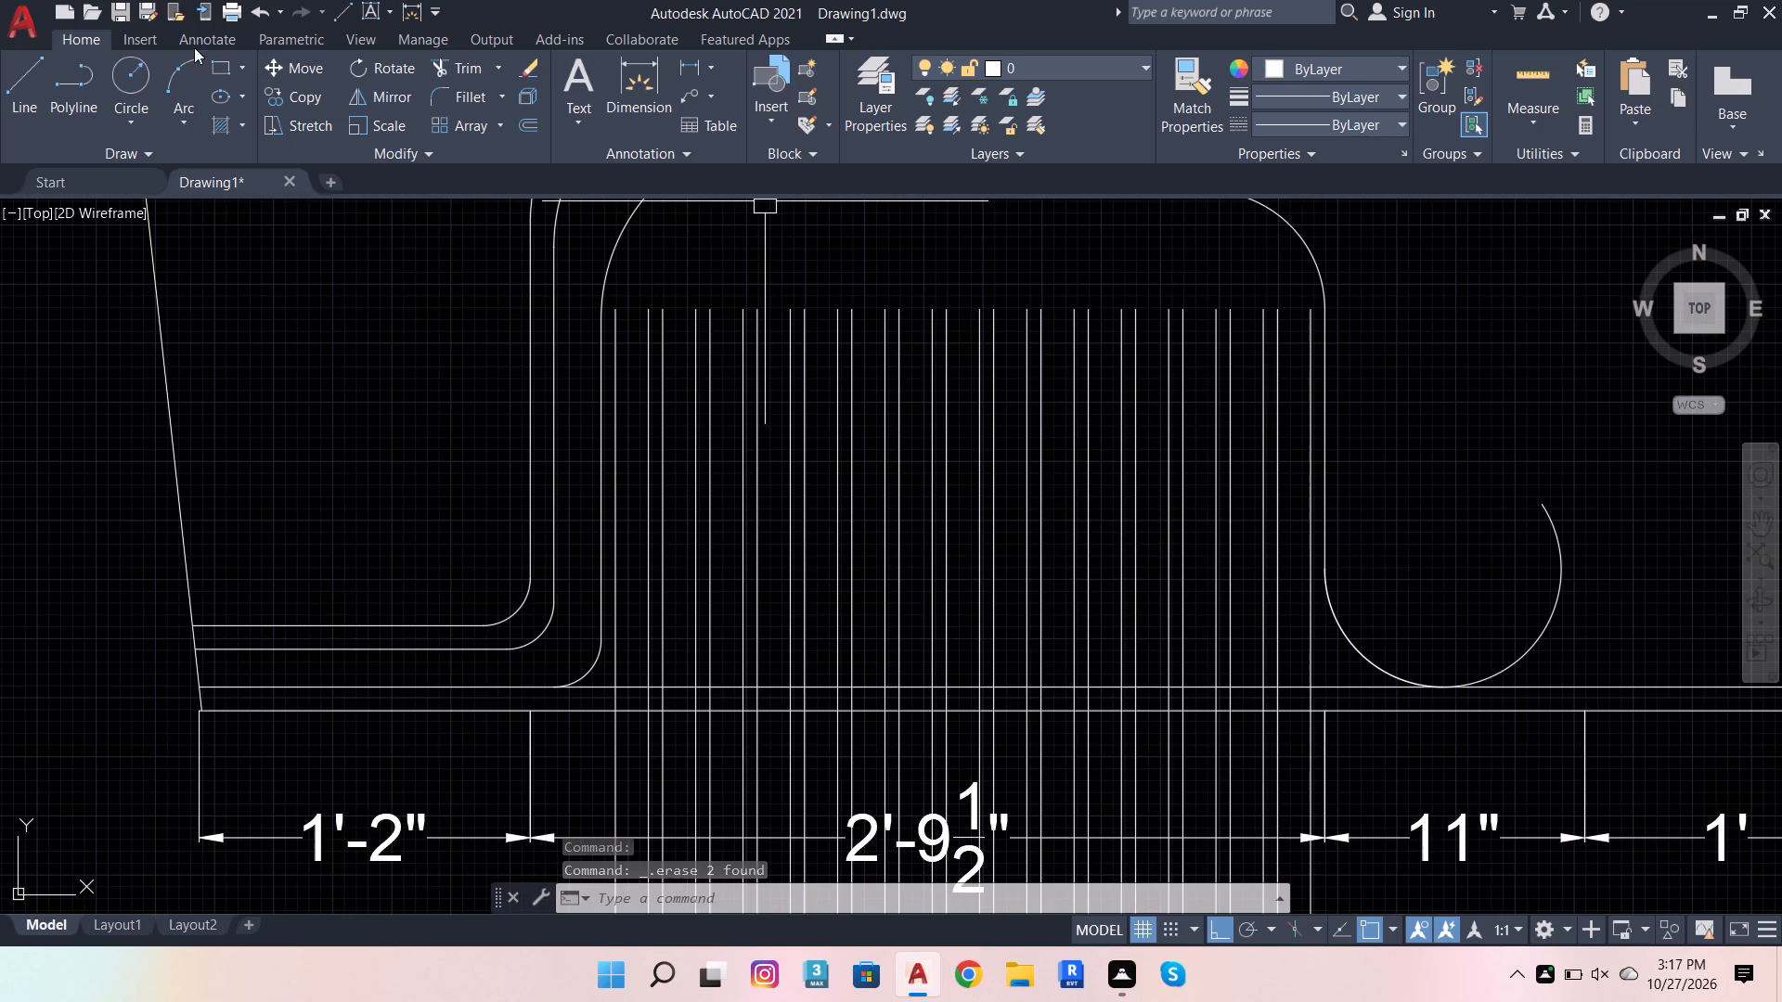
pyautogui.click(458, 51)
pyautogui.click(459, 64)
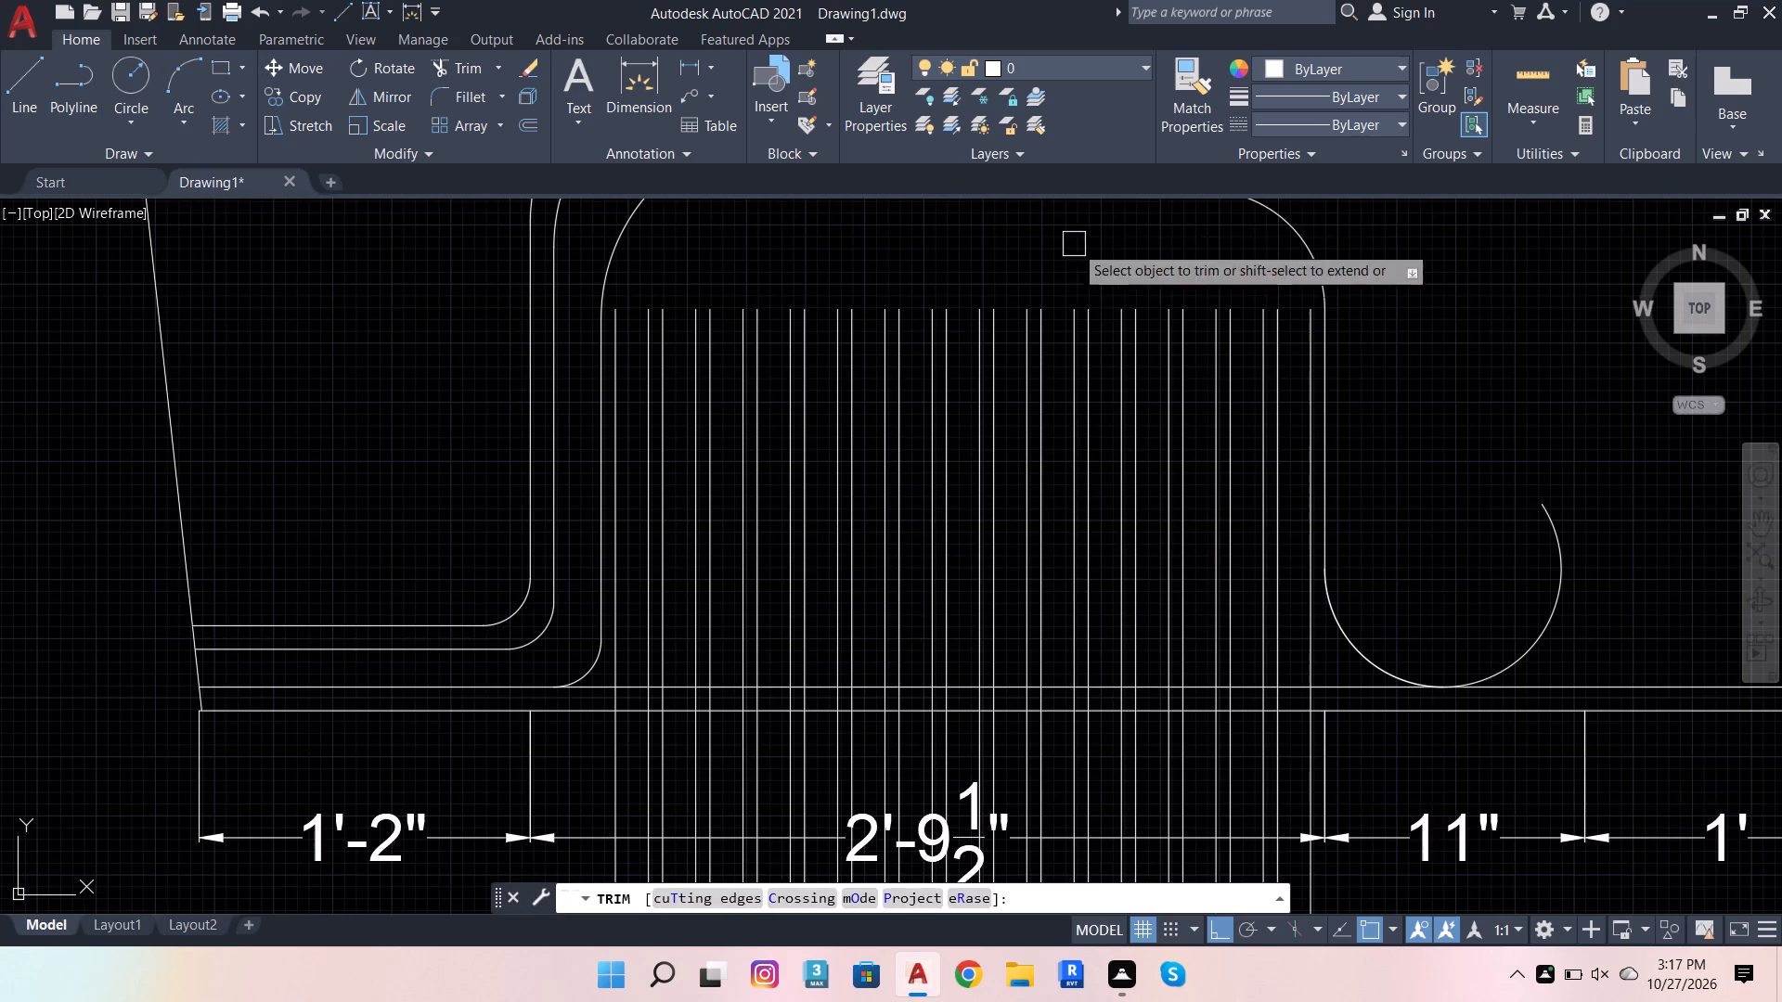
pyautogui.scroll(2, 1349, 312)
pyautogui.scroll(-2, 1347, 405)
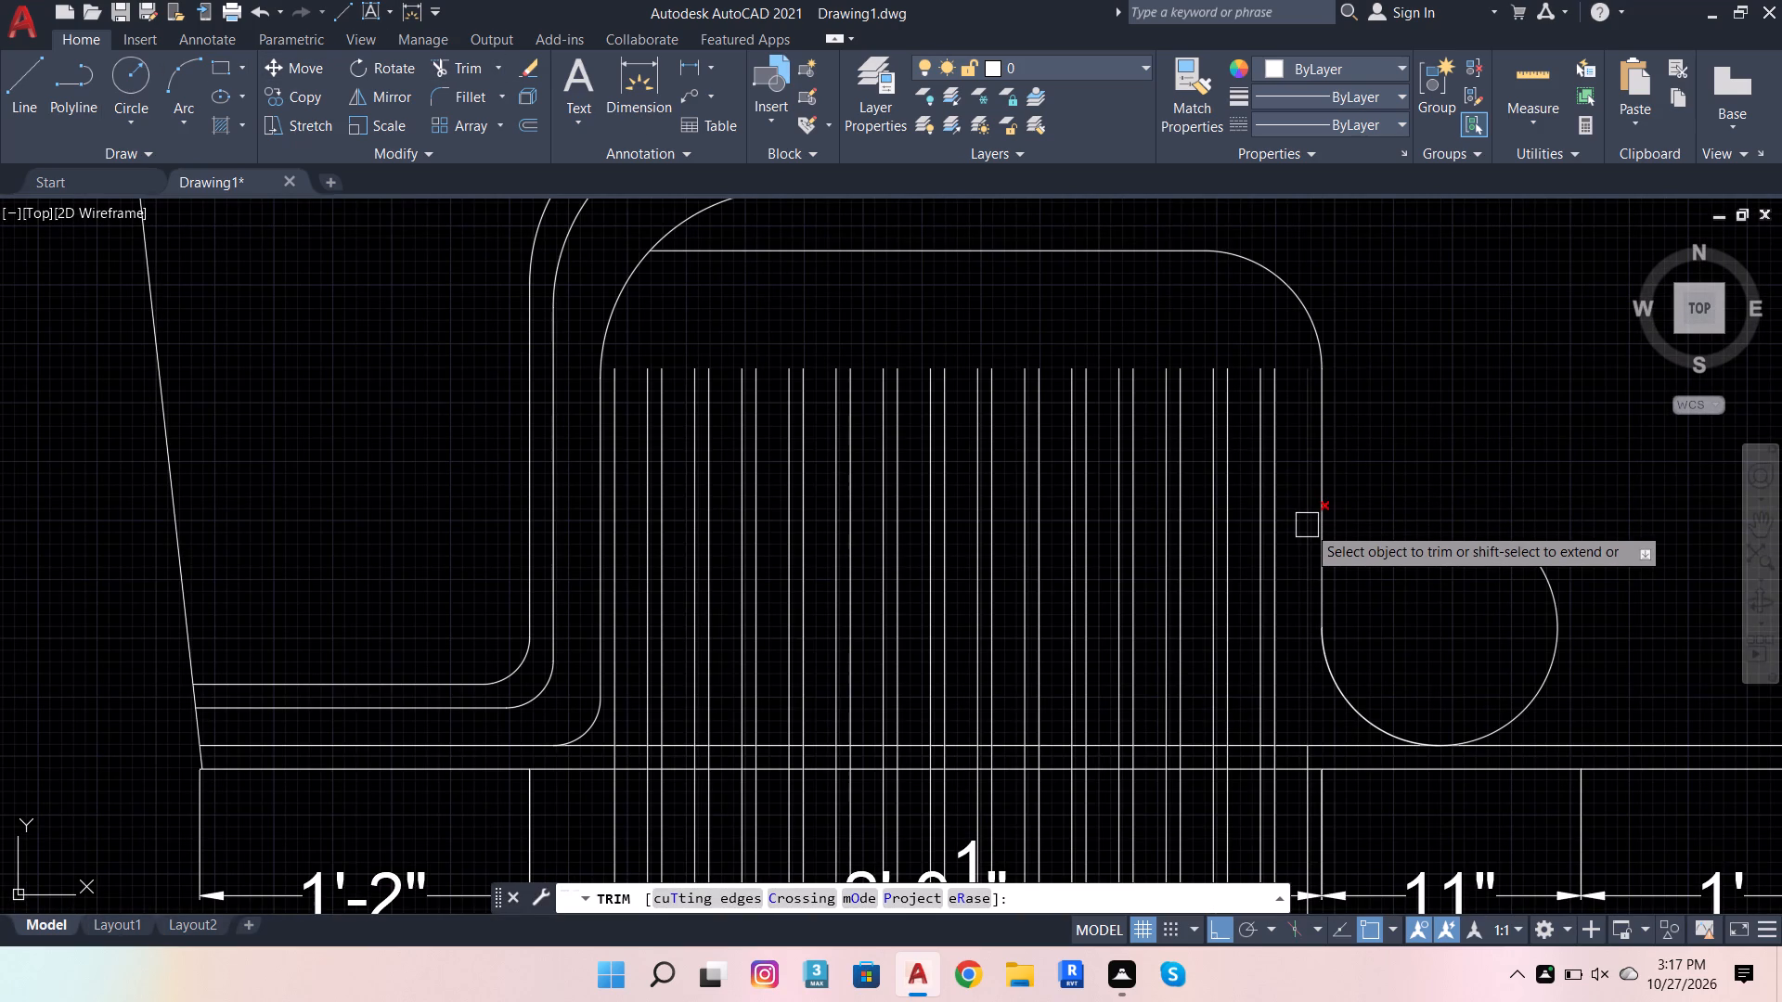
pyautogui.keyDown('shift'); pyautogui.click(1308, 525); pyautogui.keyUp('shift')
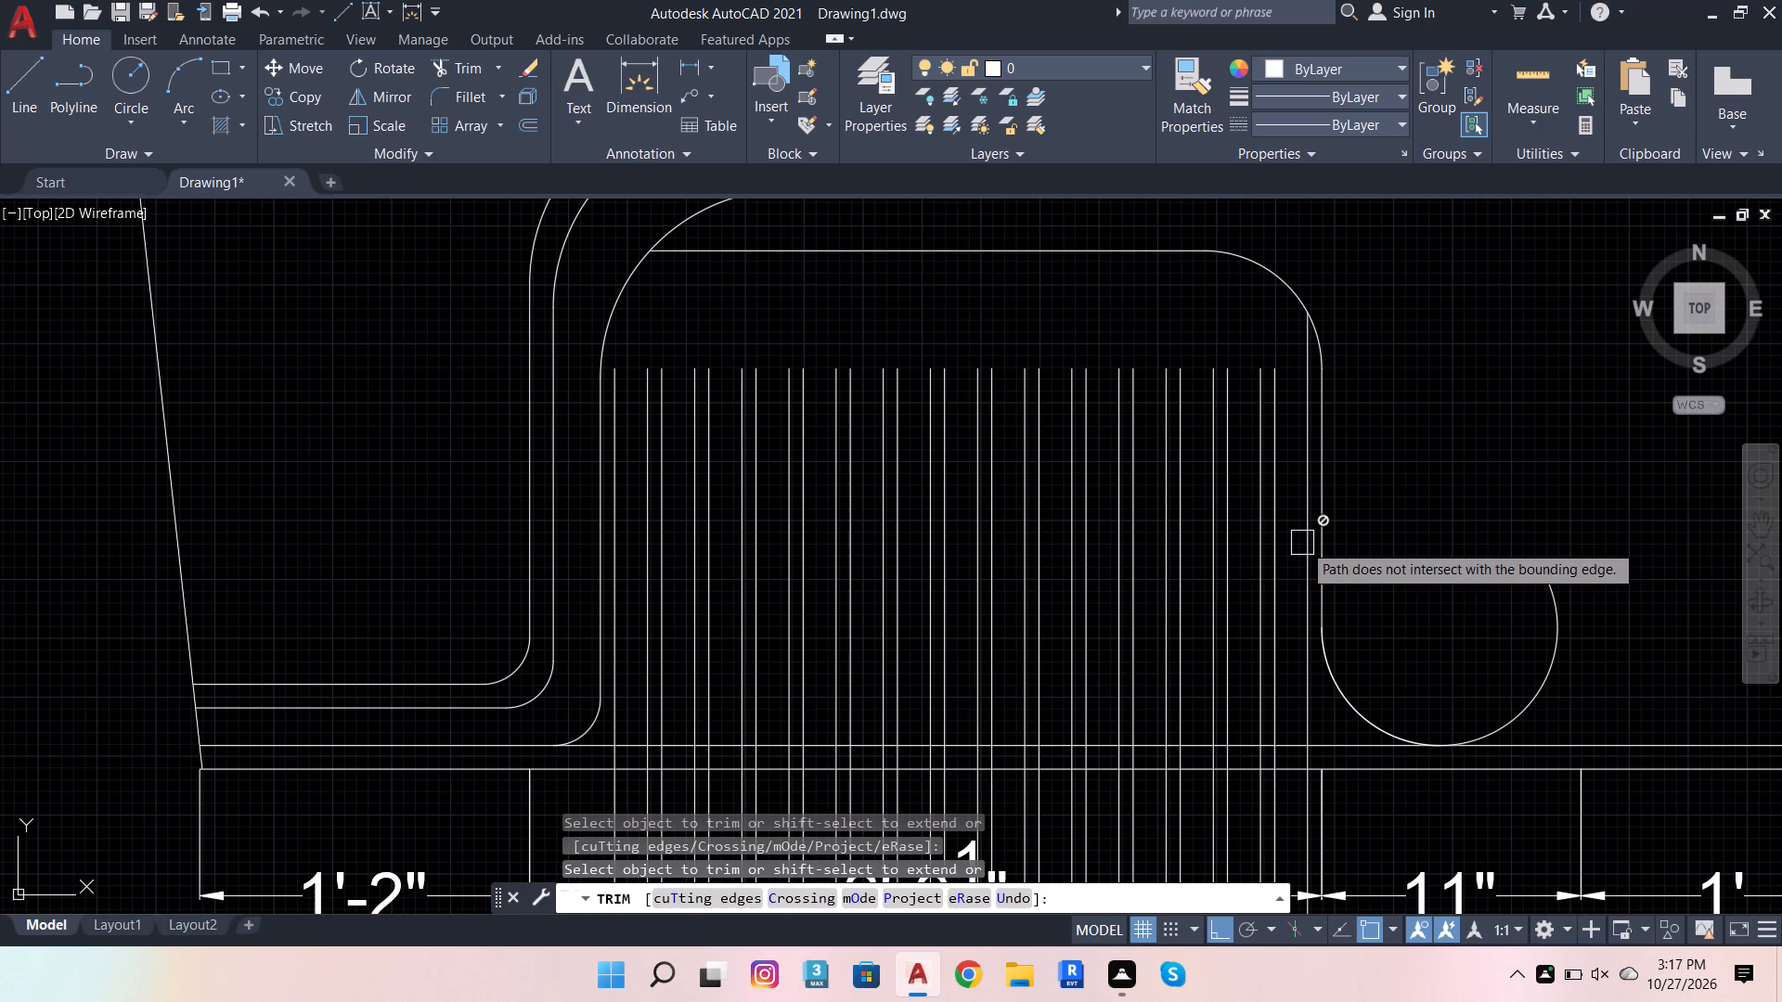
pyautogui.keyDown('shift'); pyautogui.moveTo(1293, 554); pyautogui.dragTo(881, 538); pyautogui.keyUp('shift')
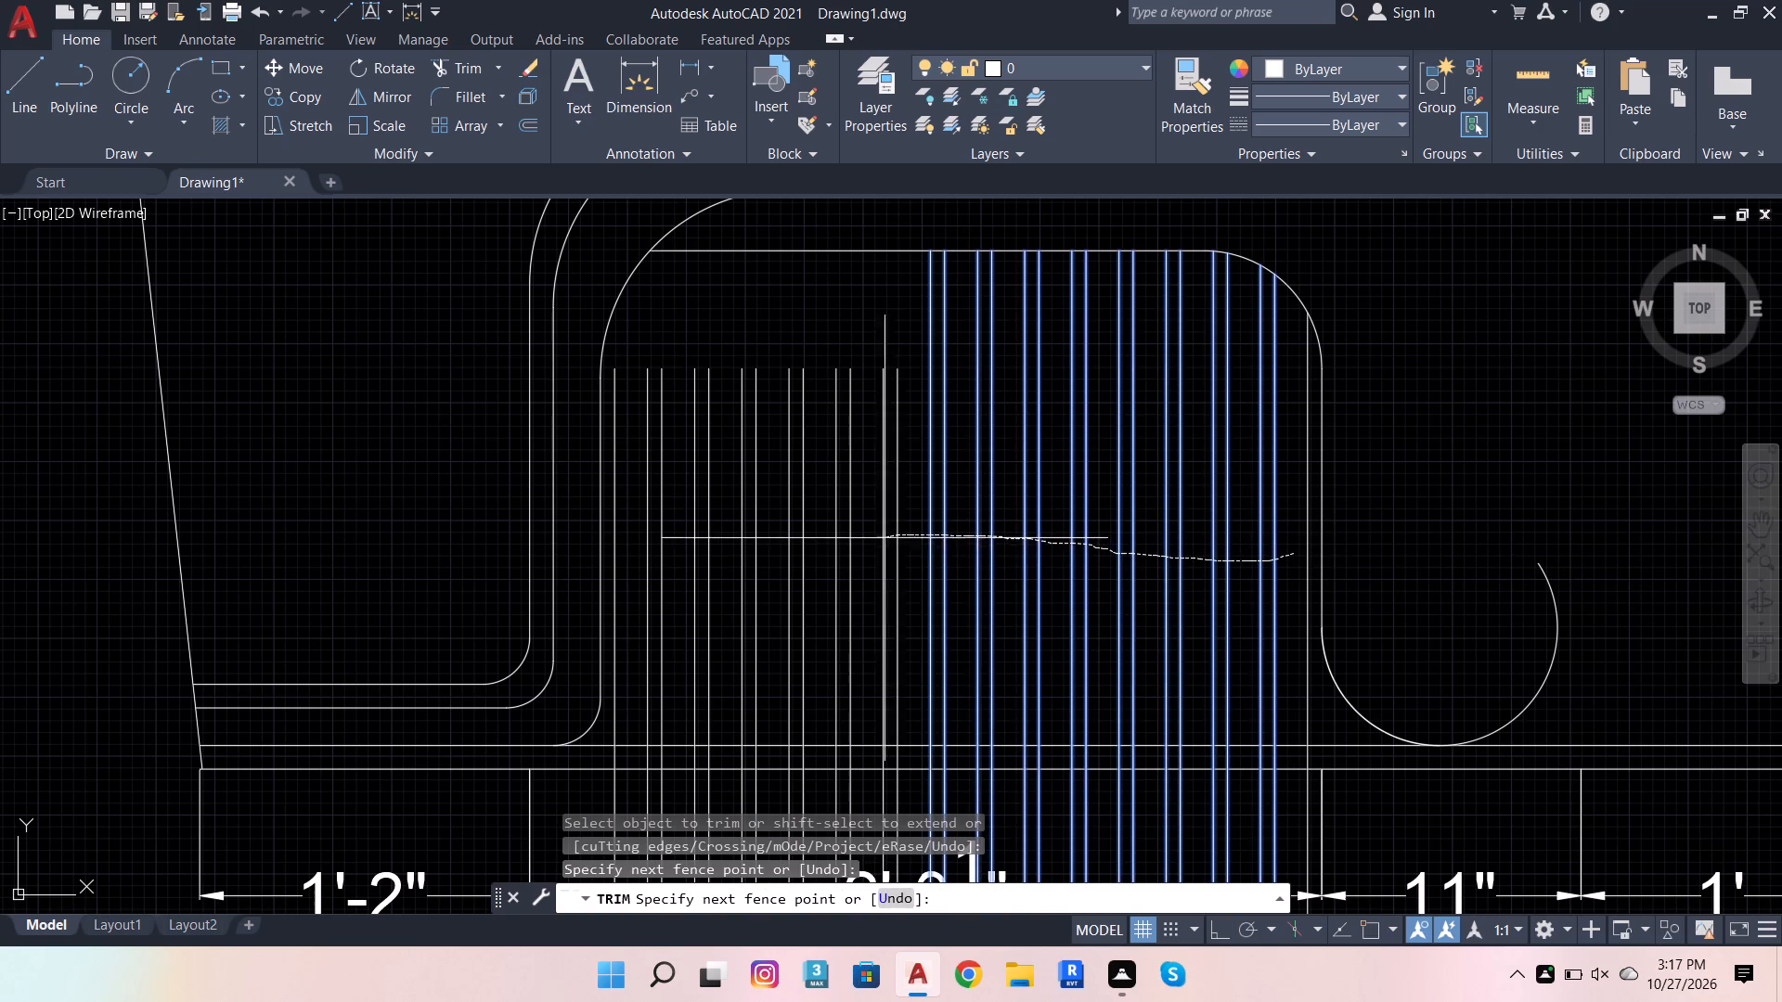
pyautogui.keyDown('shift'); pyautogui.moveTo(881, 538); pyautogui.dragTo(607, 542); pyautogui.keyUp('shift')
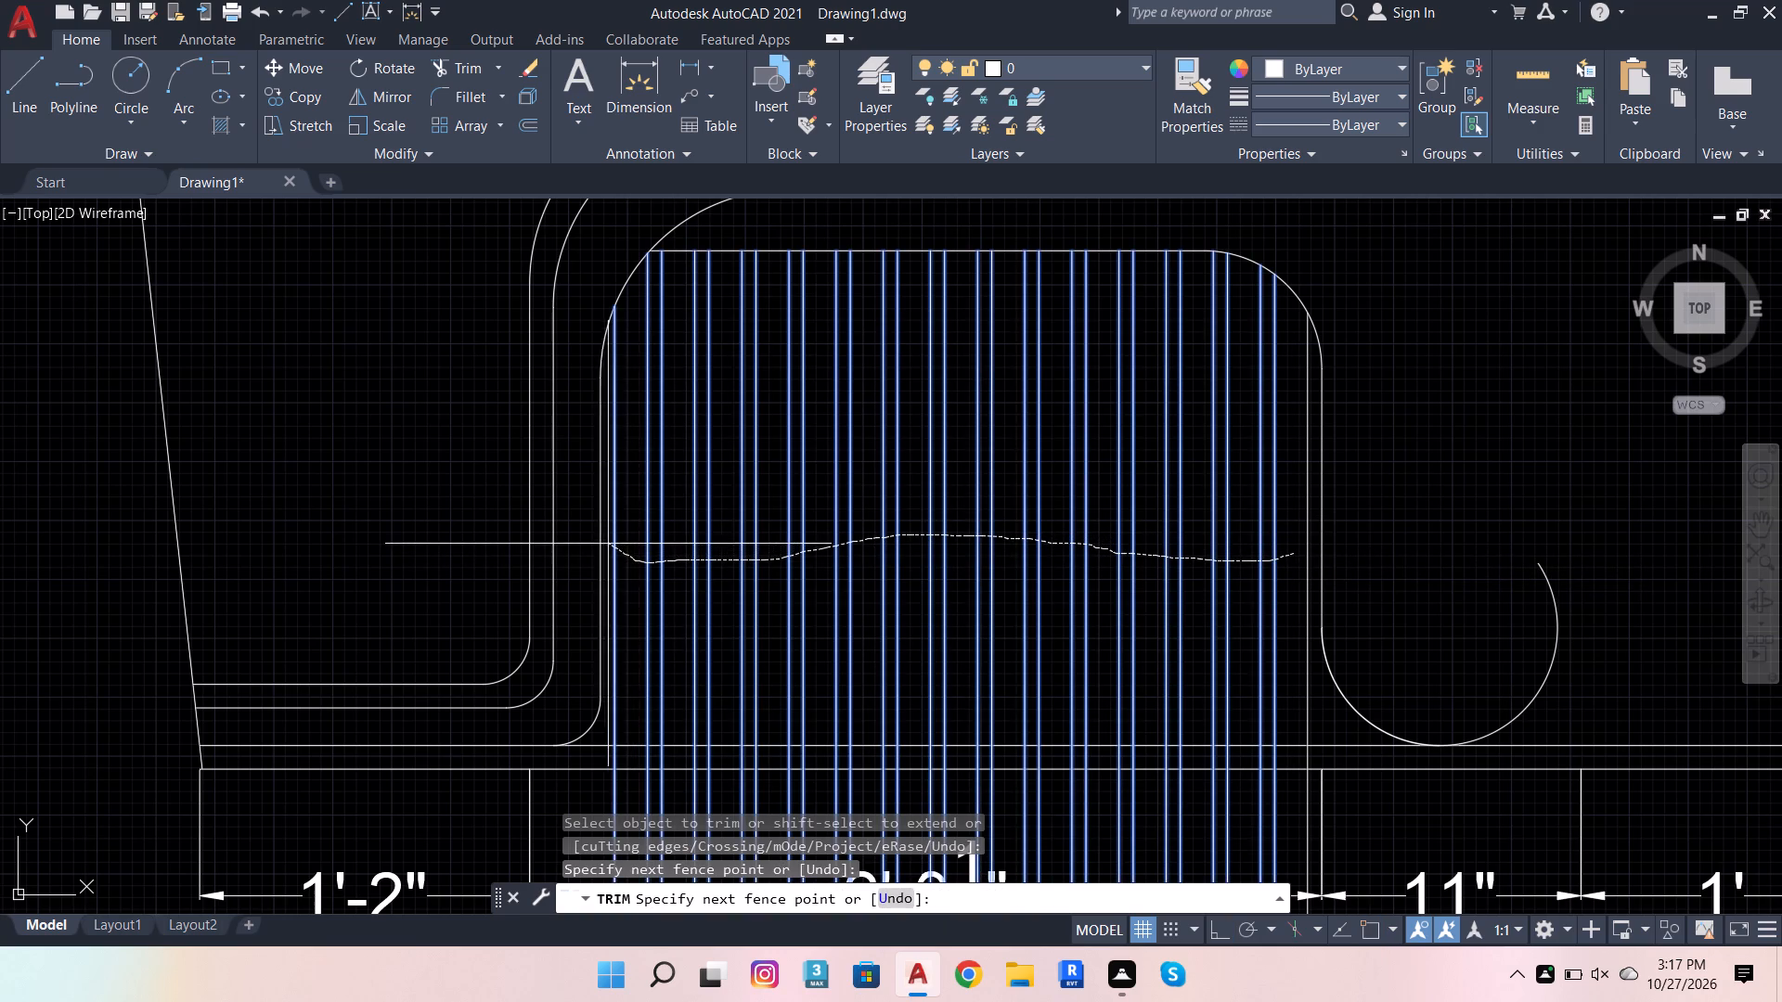
pyautogui.keyDown('shift'); pyautogui.moveTo(607, 542); pyautogui.dragTo(605, 540); pyautogui.keyUp('shift')
# Trim the slat lines out of the narrow strip between the elevation's two bottom horizontal lines.
pyautogui.scroll(-2, 1163, 392)
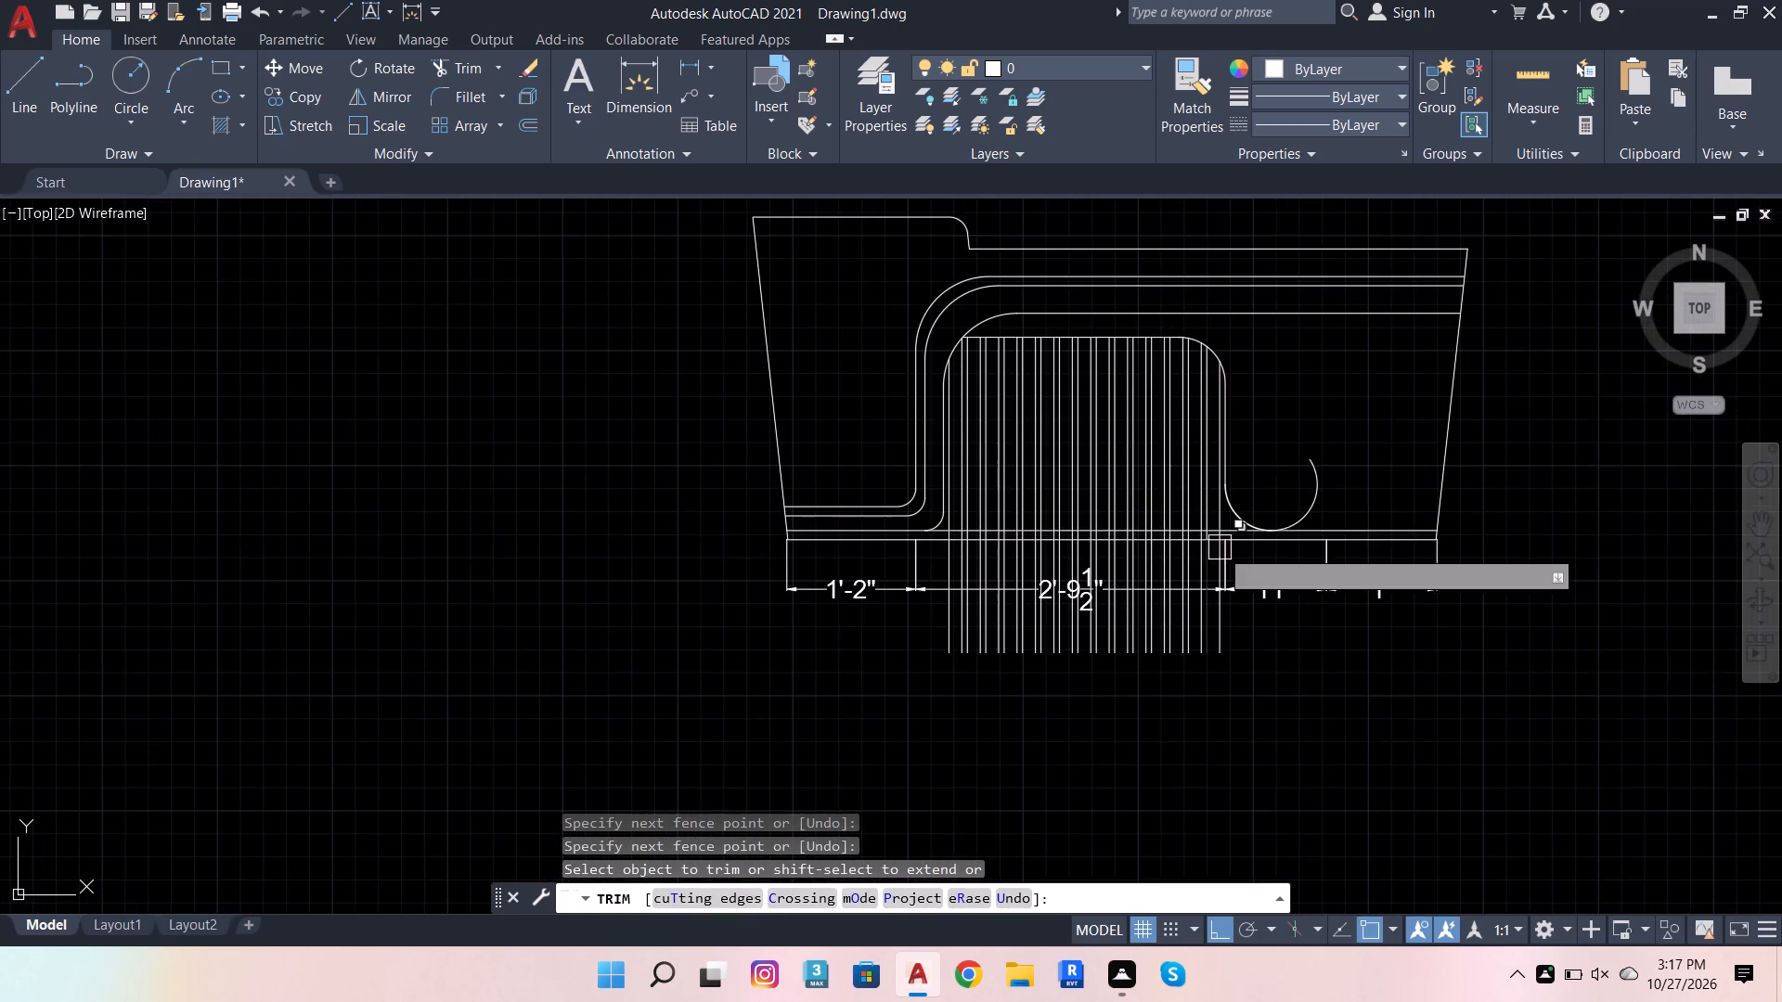
pyautogui.scroll(3, 1203, 562)
pyautogui.click(1317, 456)
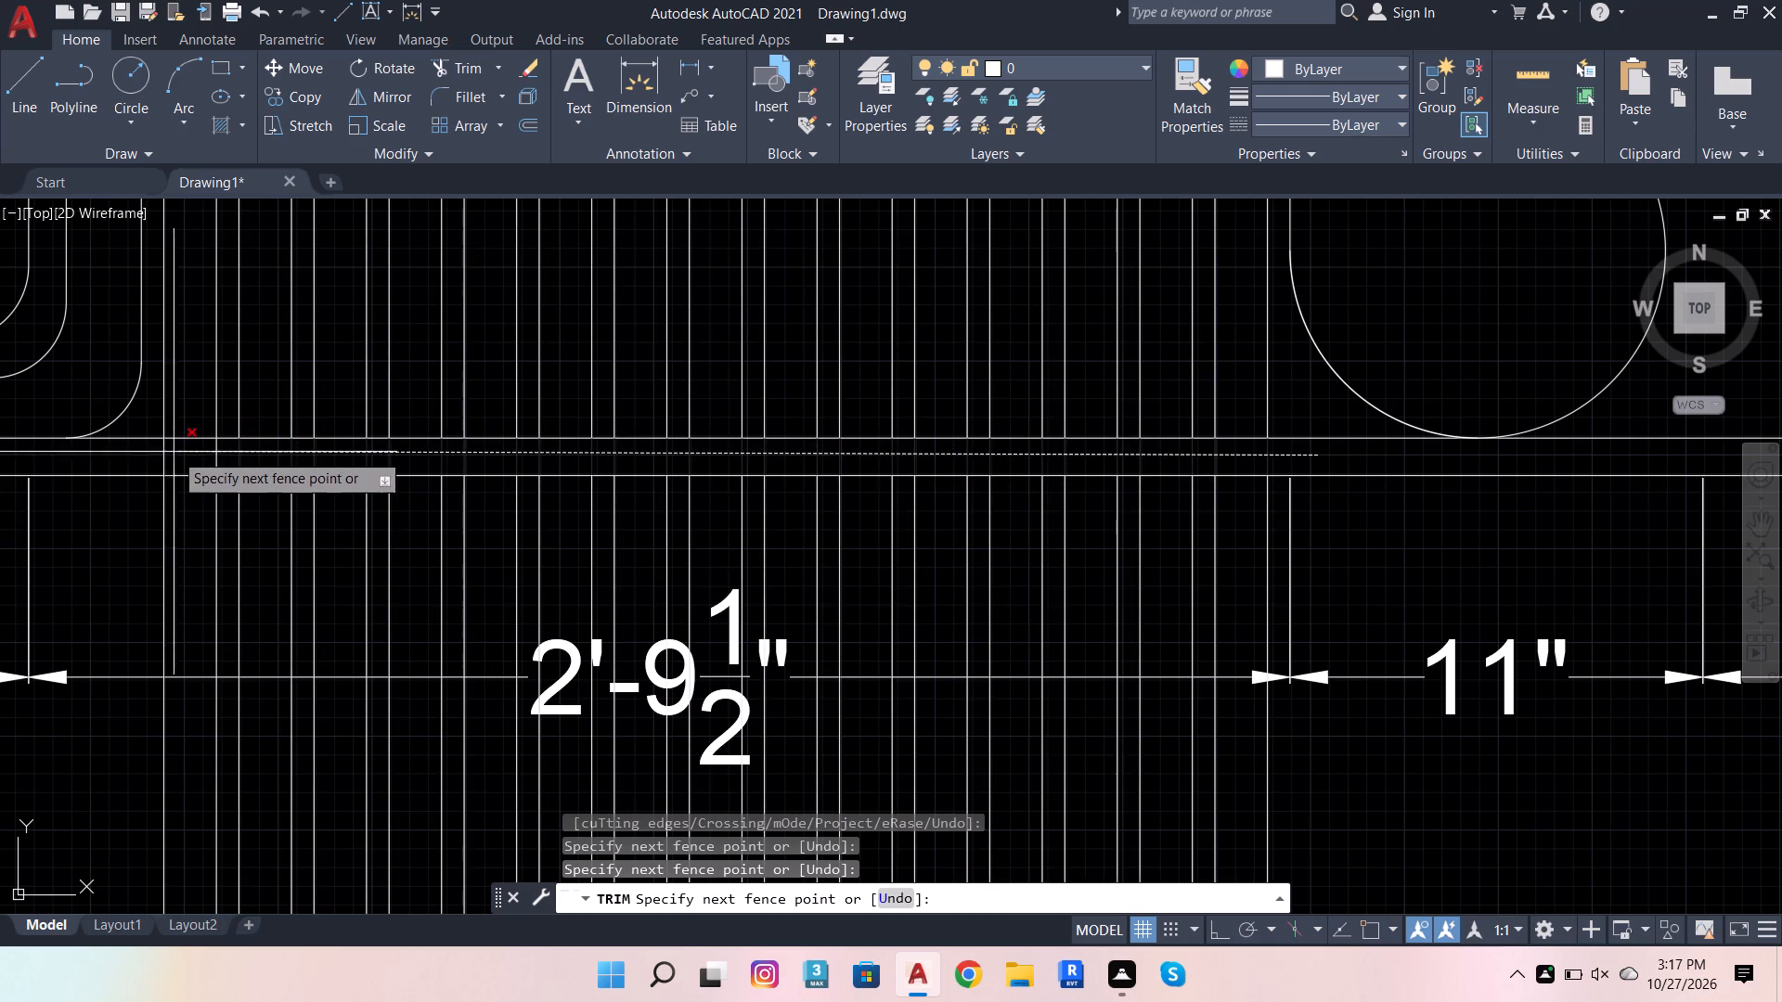
pyautogui.click(139, 456)
pyautogui.scroll(-2, 1095, 335)
pyautogui.press('Escape')
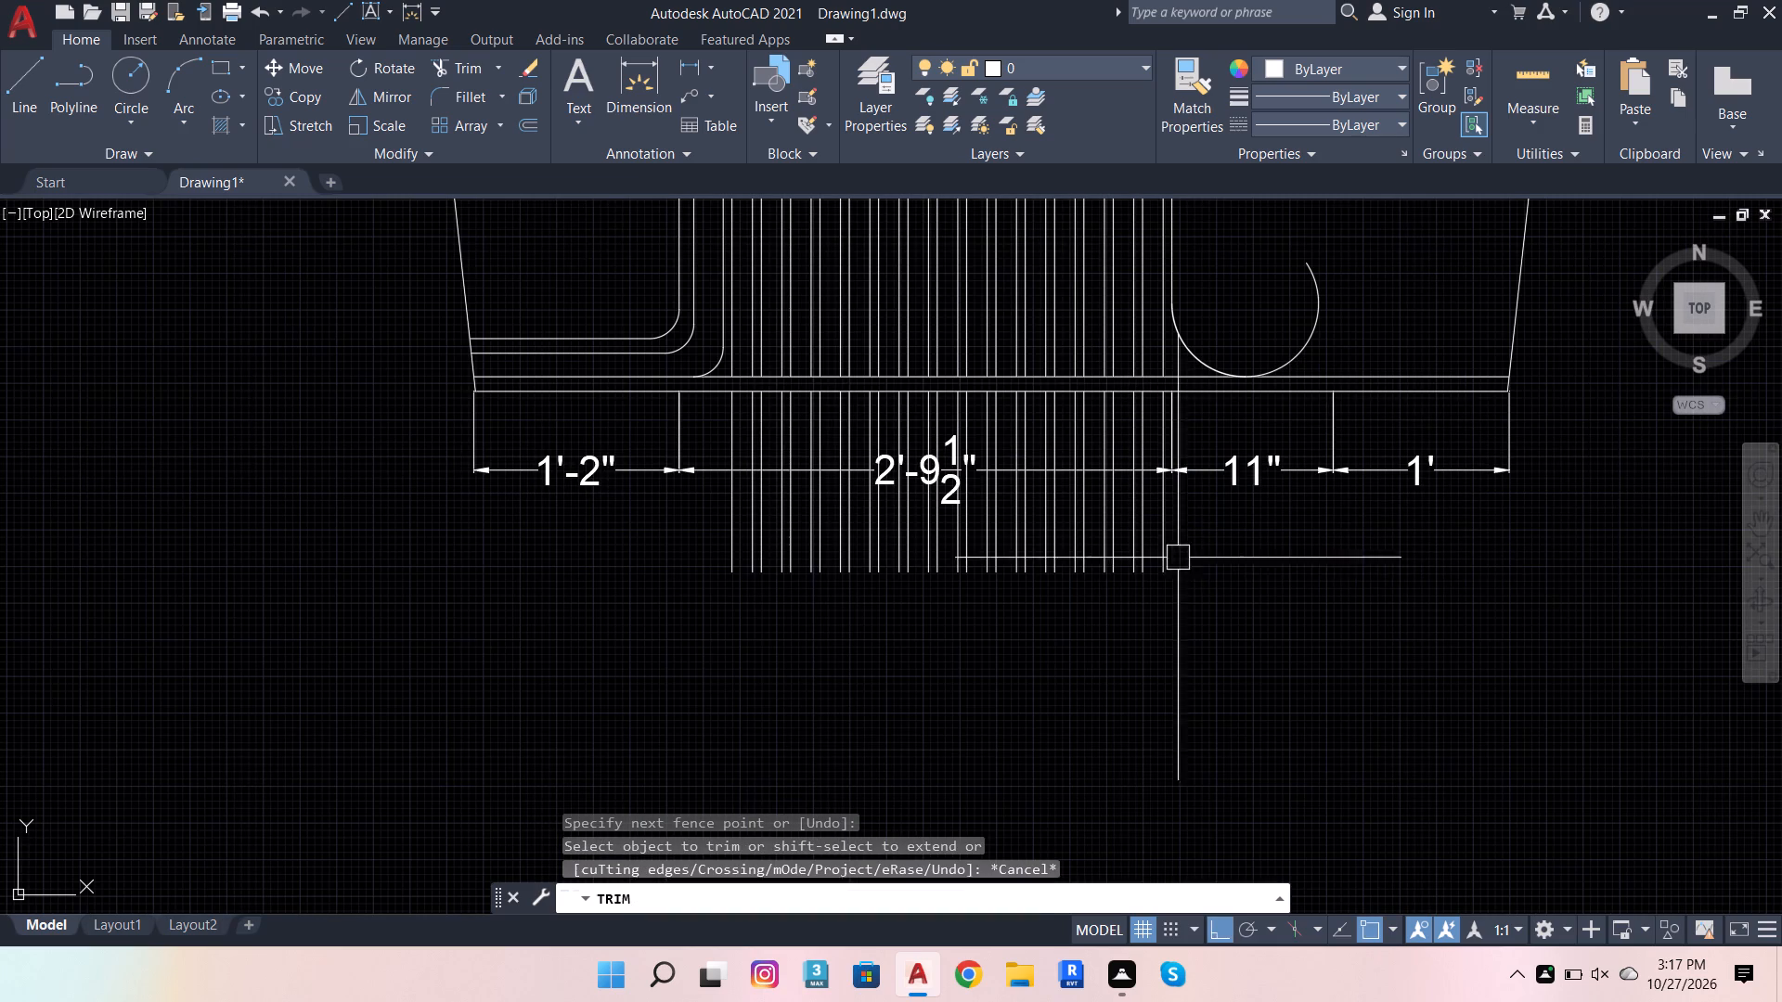
# Delete the leftover slat line segments hanging below the elevation's base line.
pyautogui.click(1227, 583)
pyautogui.click(574, 529)
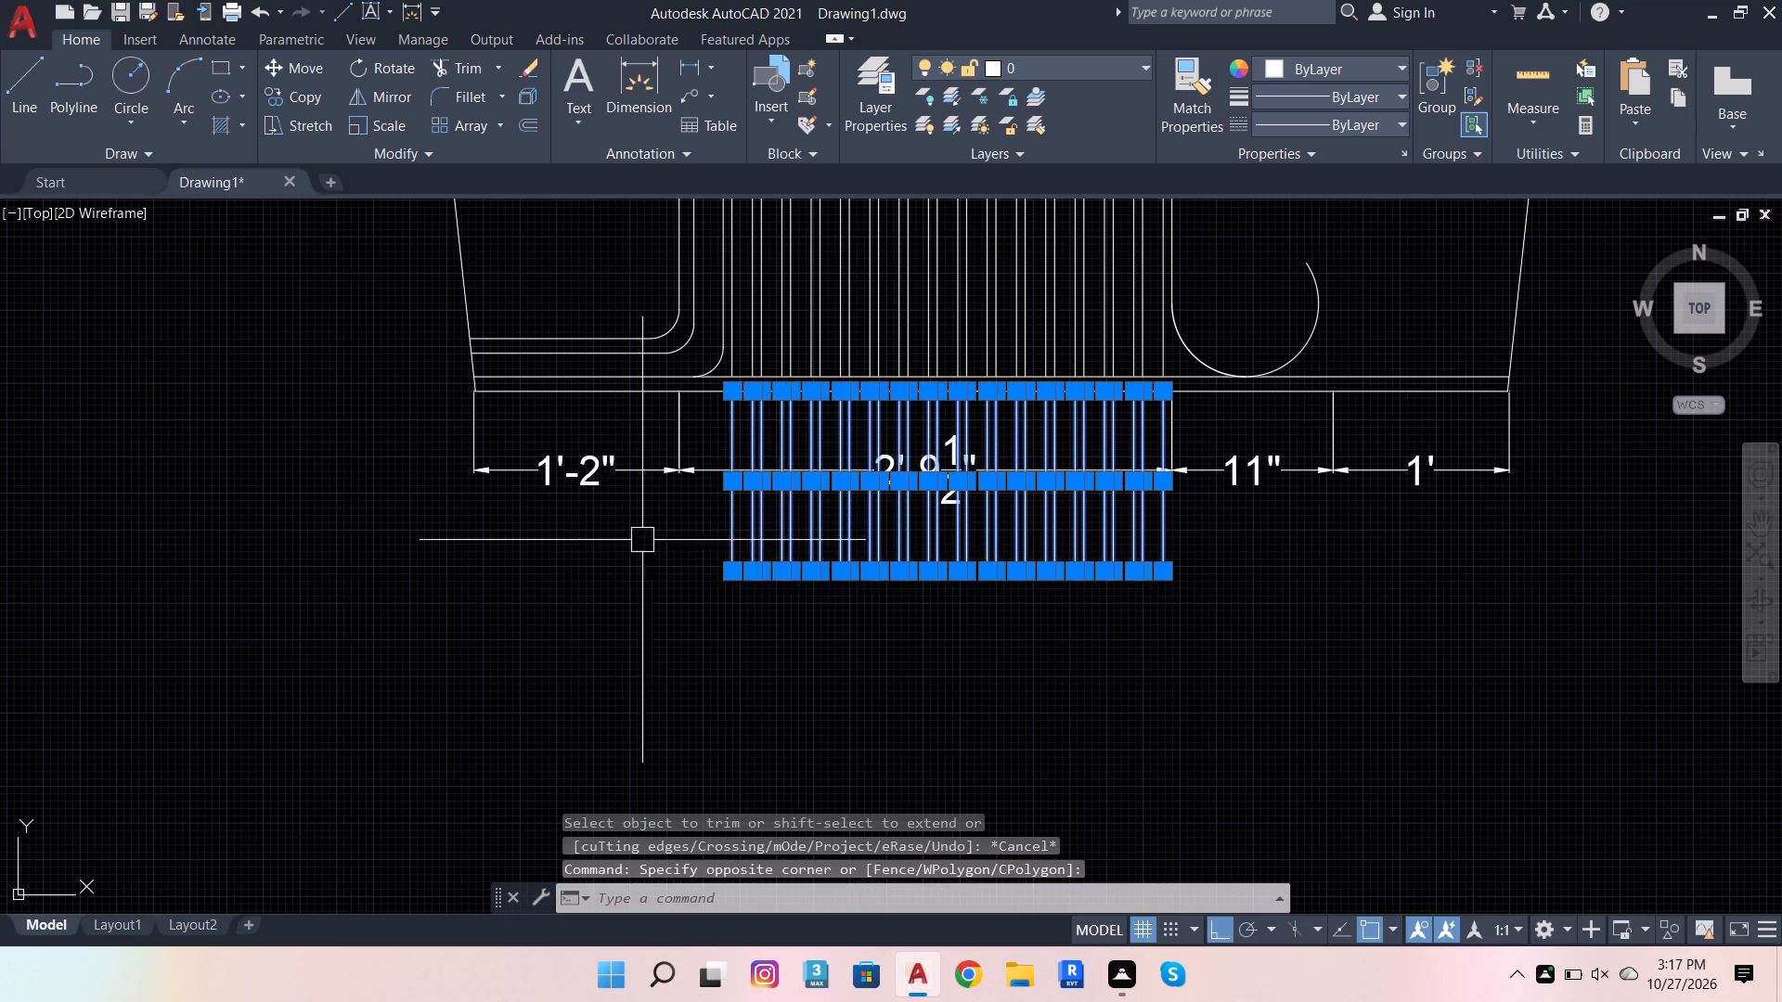
pyautogui.hotkey('shift', 'Delete')
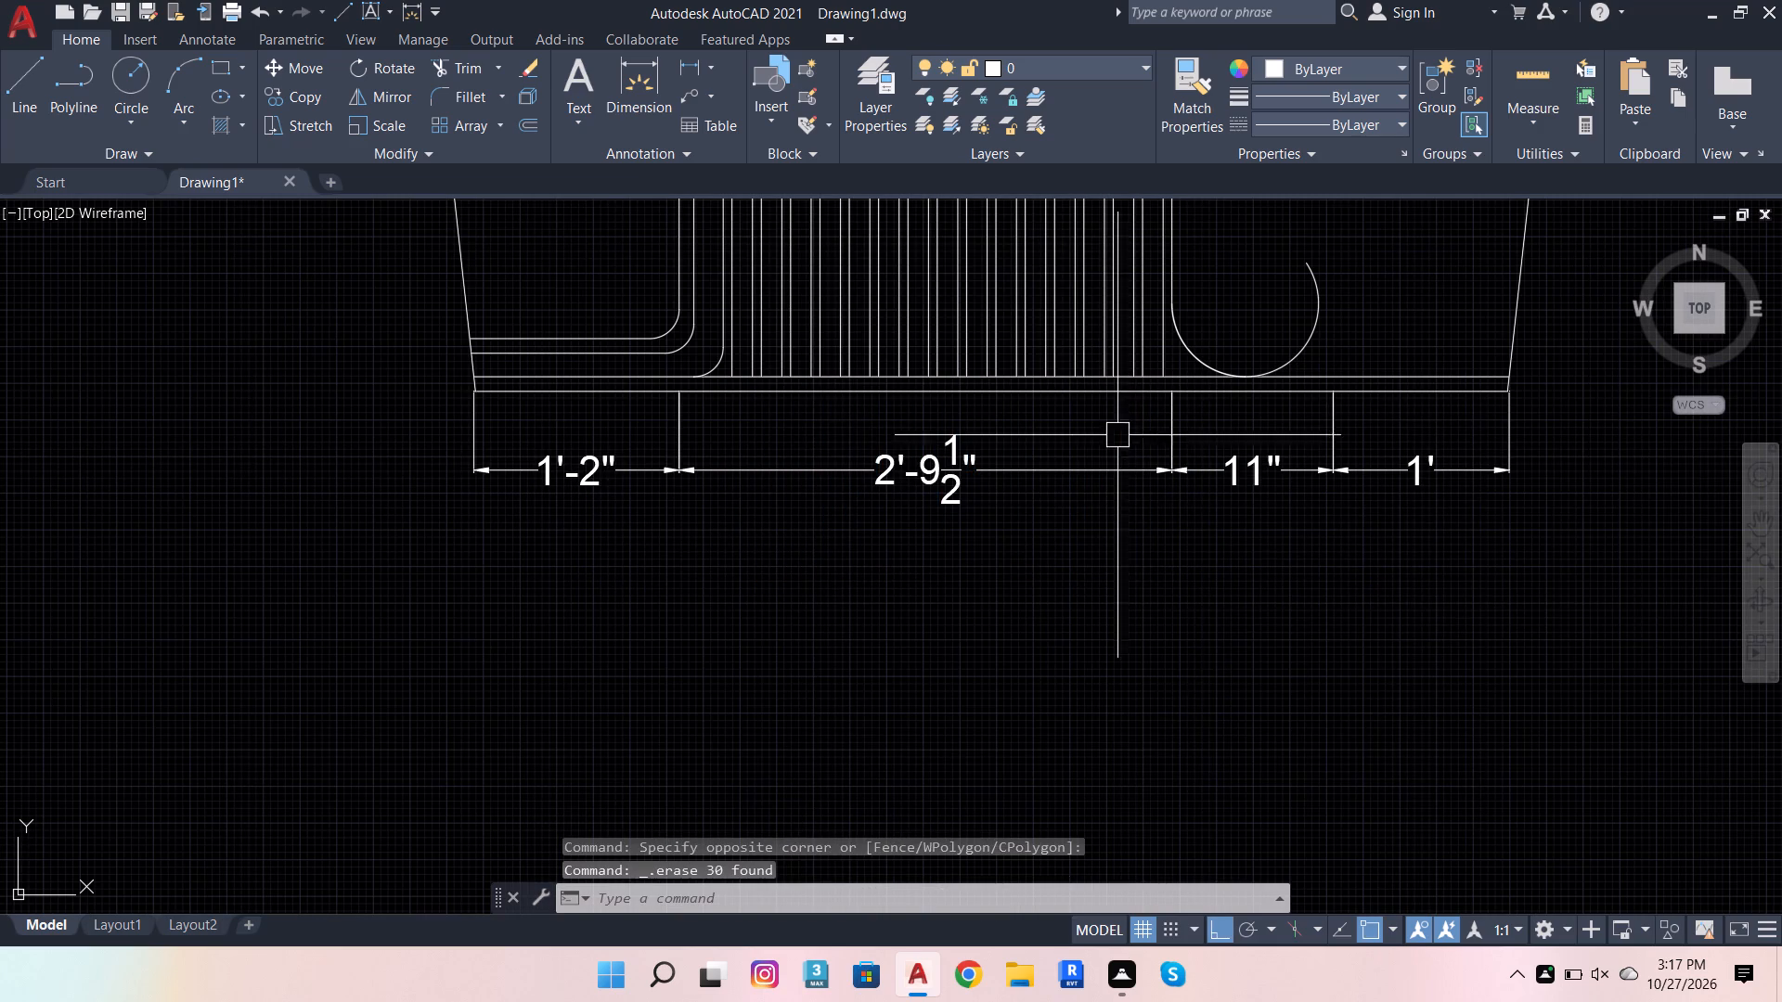
# Add radius dimensions to the upper fillet of the lower-left double band and to the large arc beside the opening's lower-right side.
pyautogui.scroll(-2, 1139, 395)
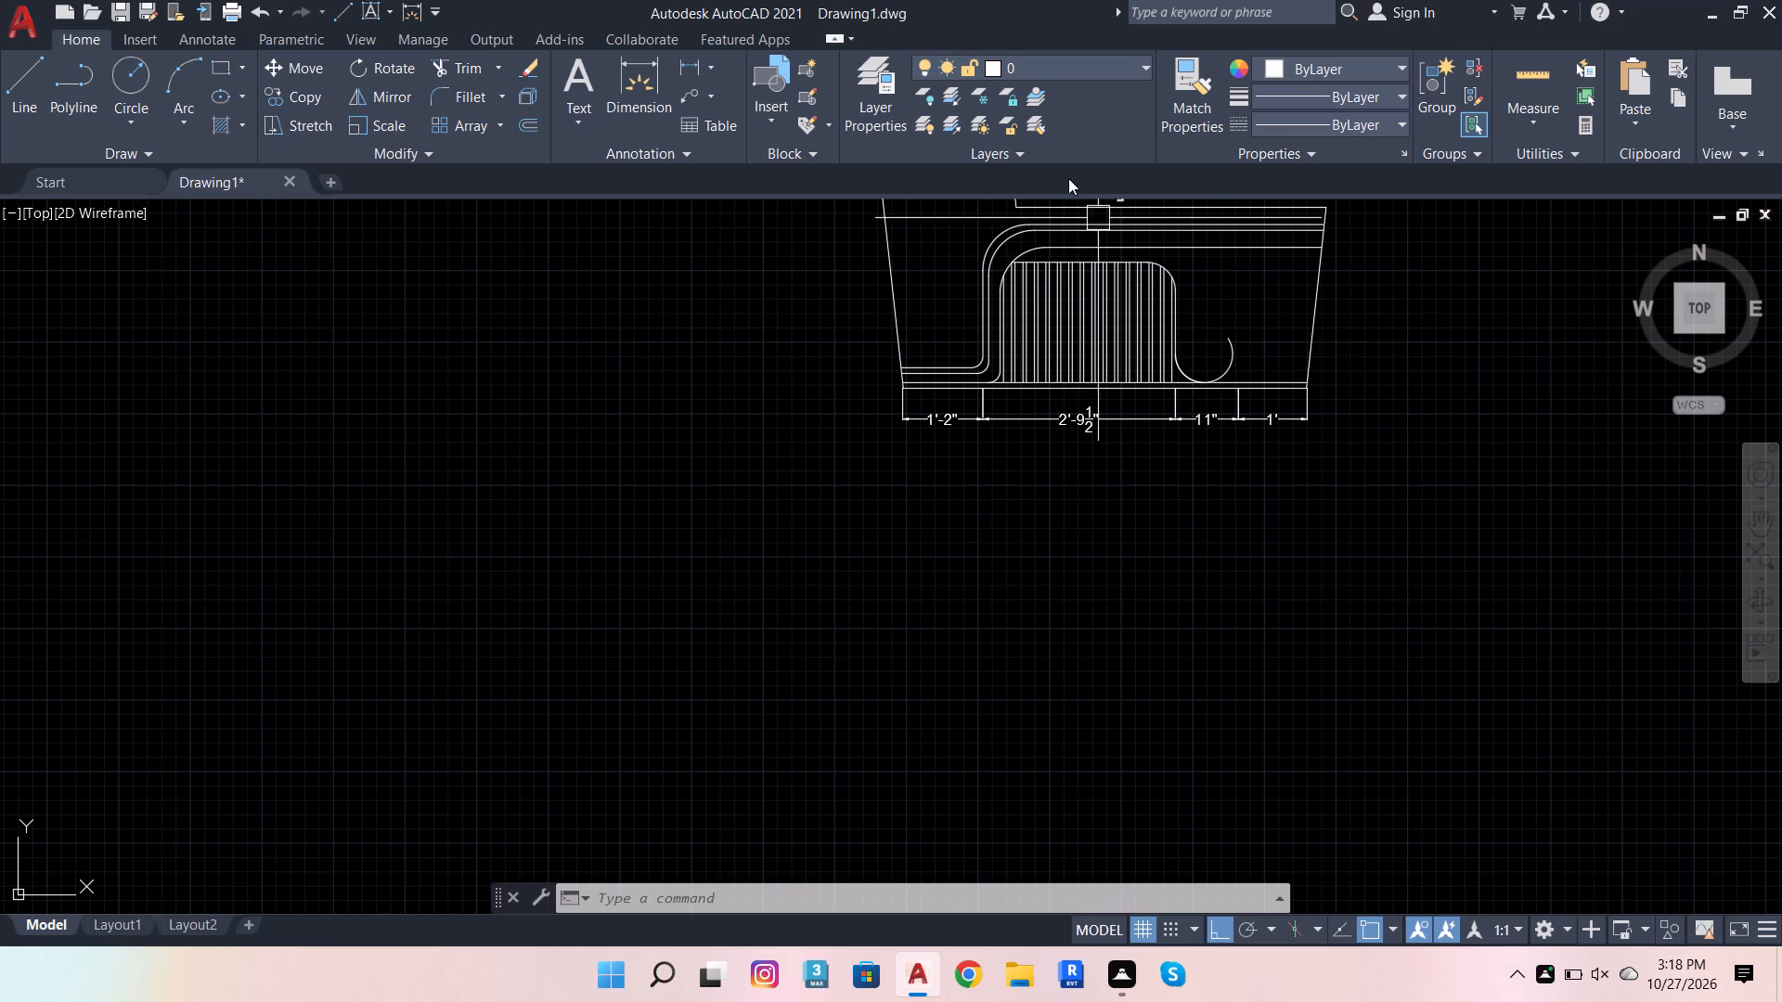
pyautogui.click(646, 77)
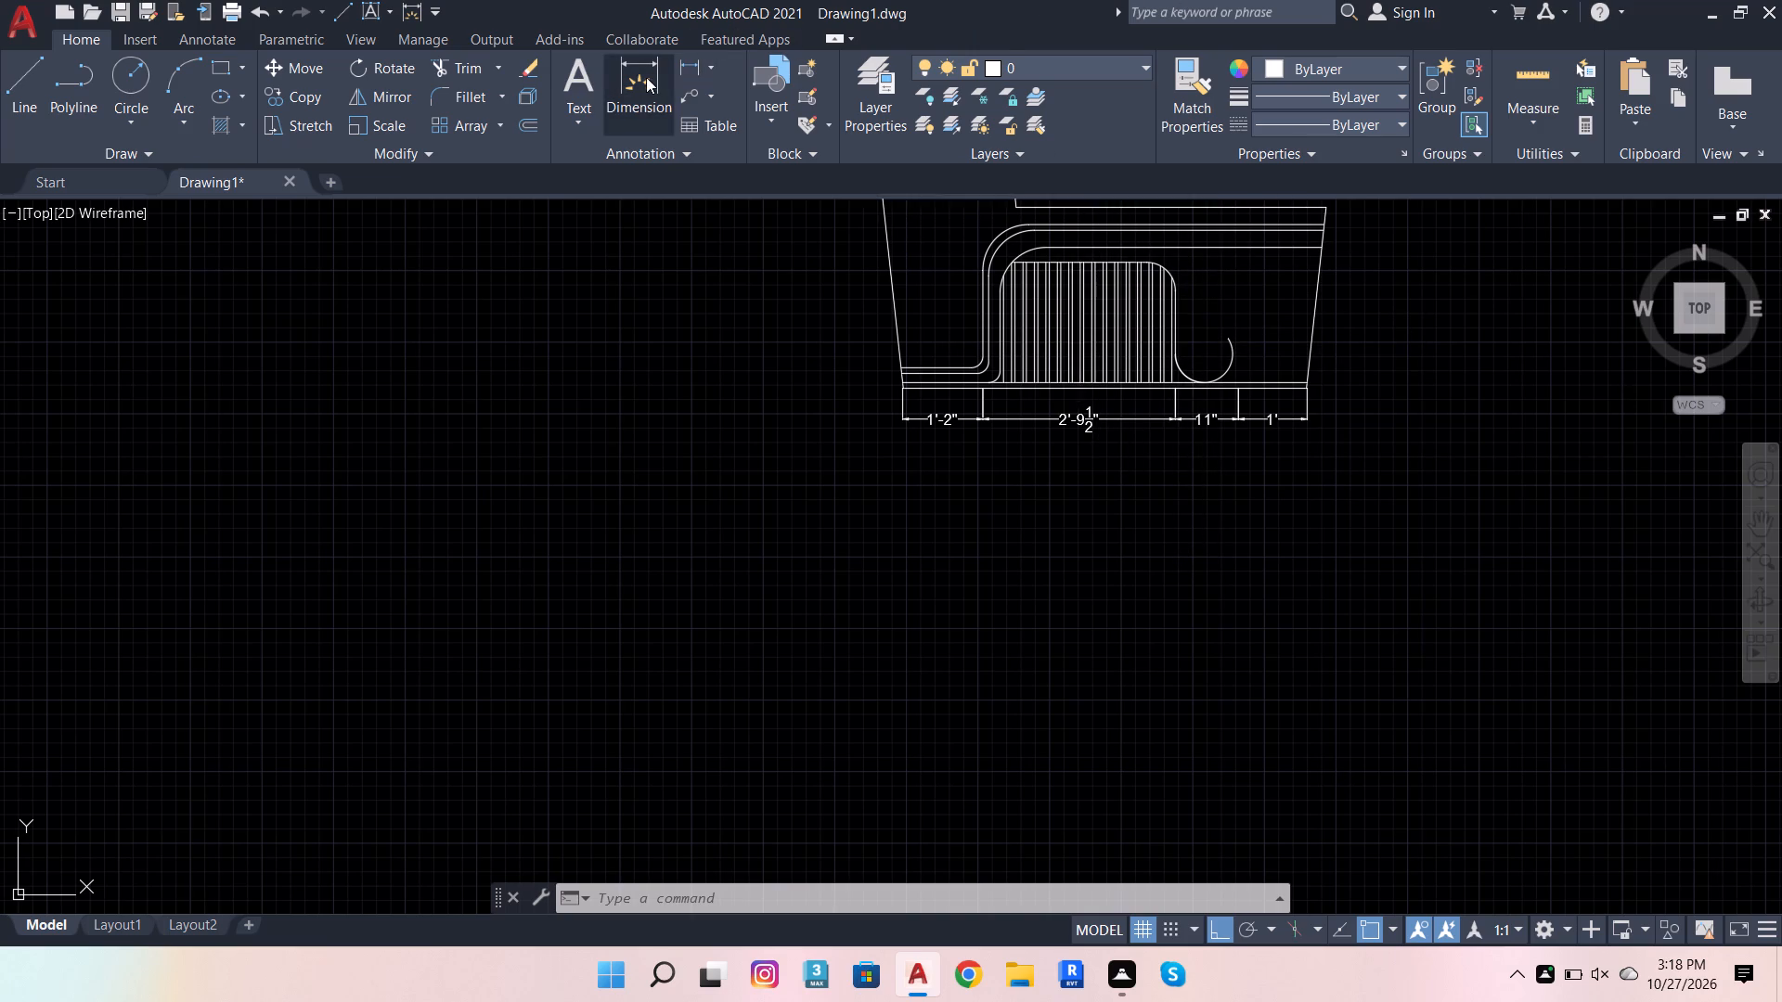
pyautogui.scroll(3, 966, 340)
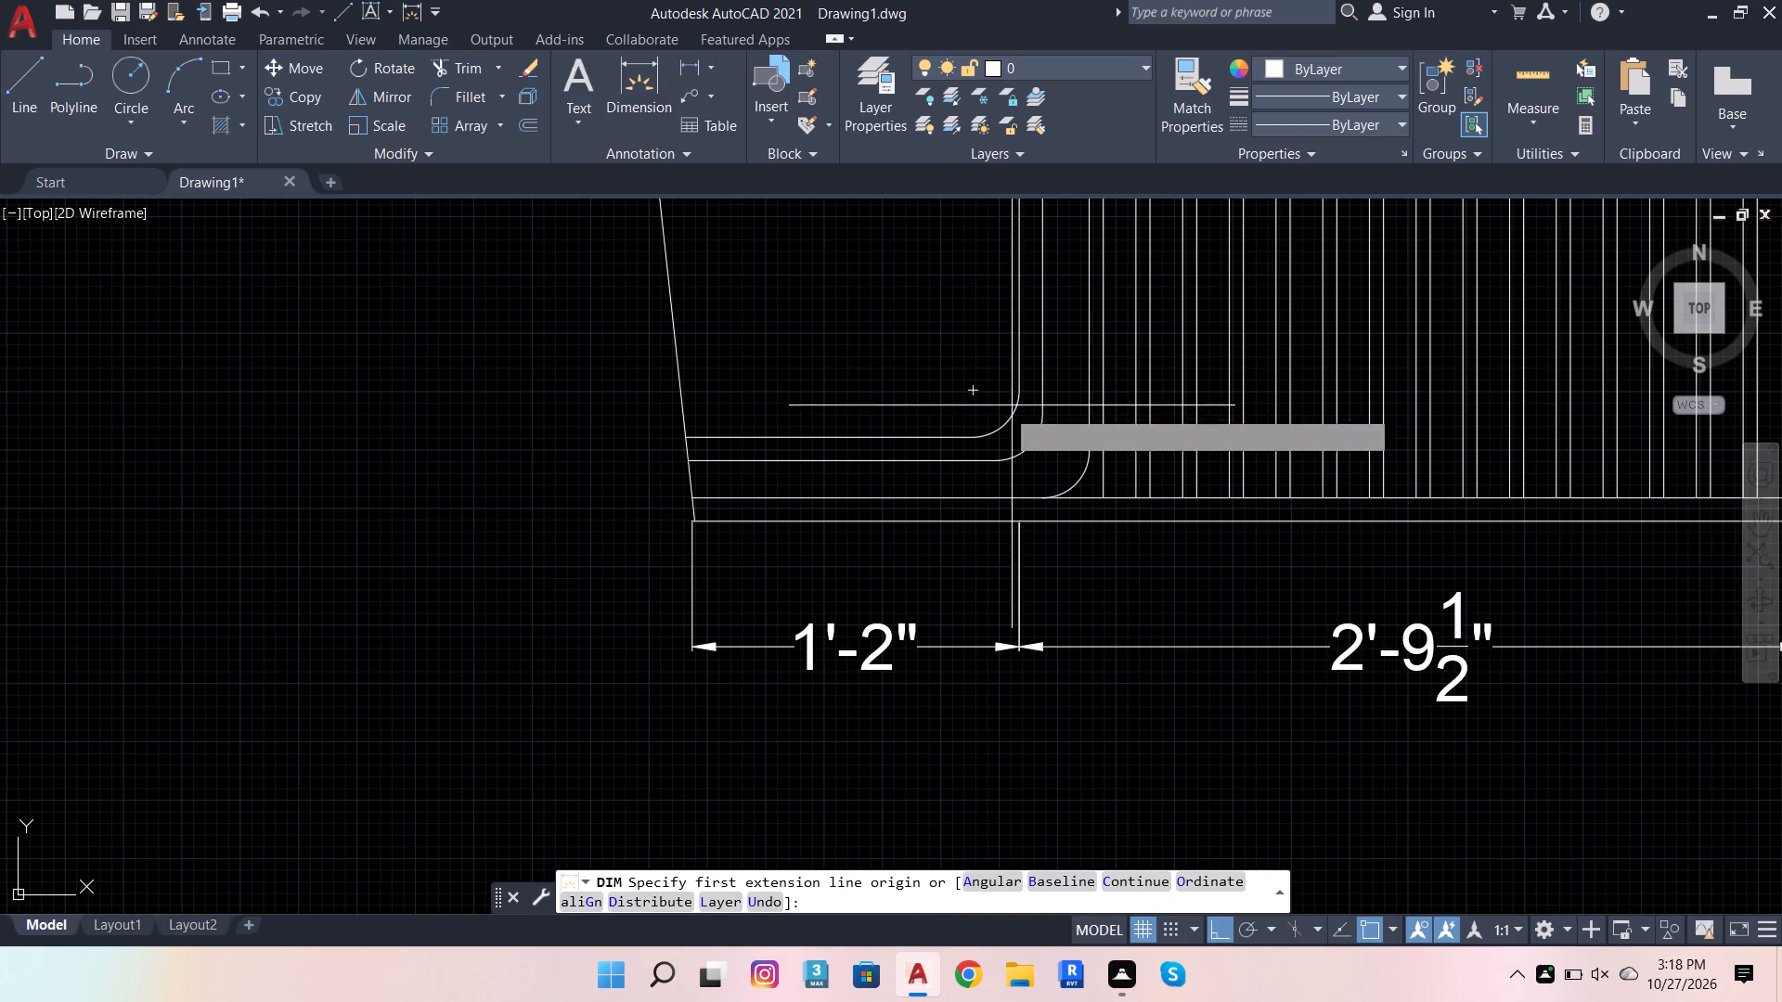
pyautogui.click(1007, 410)
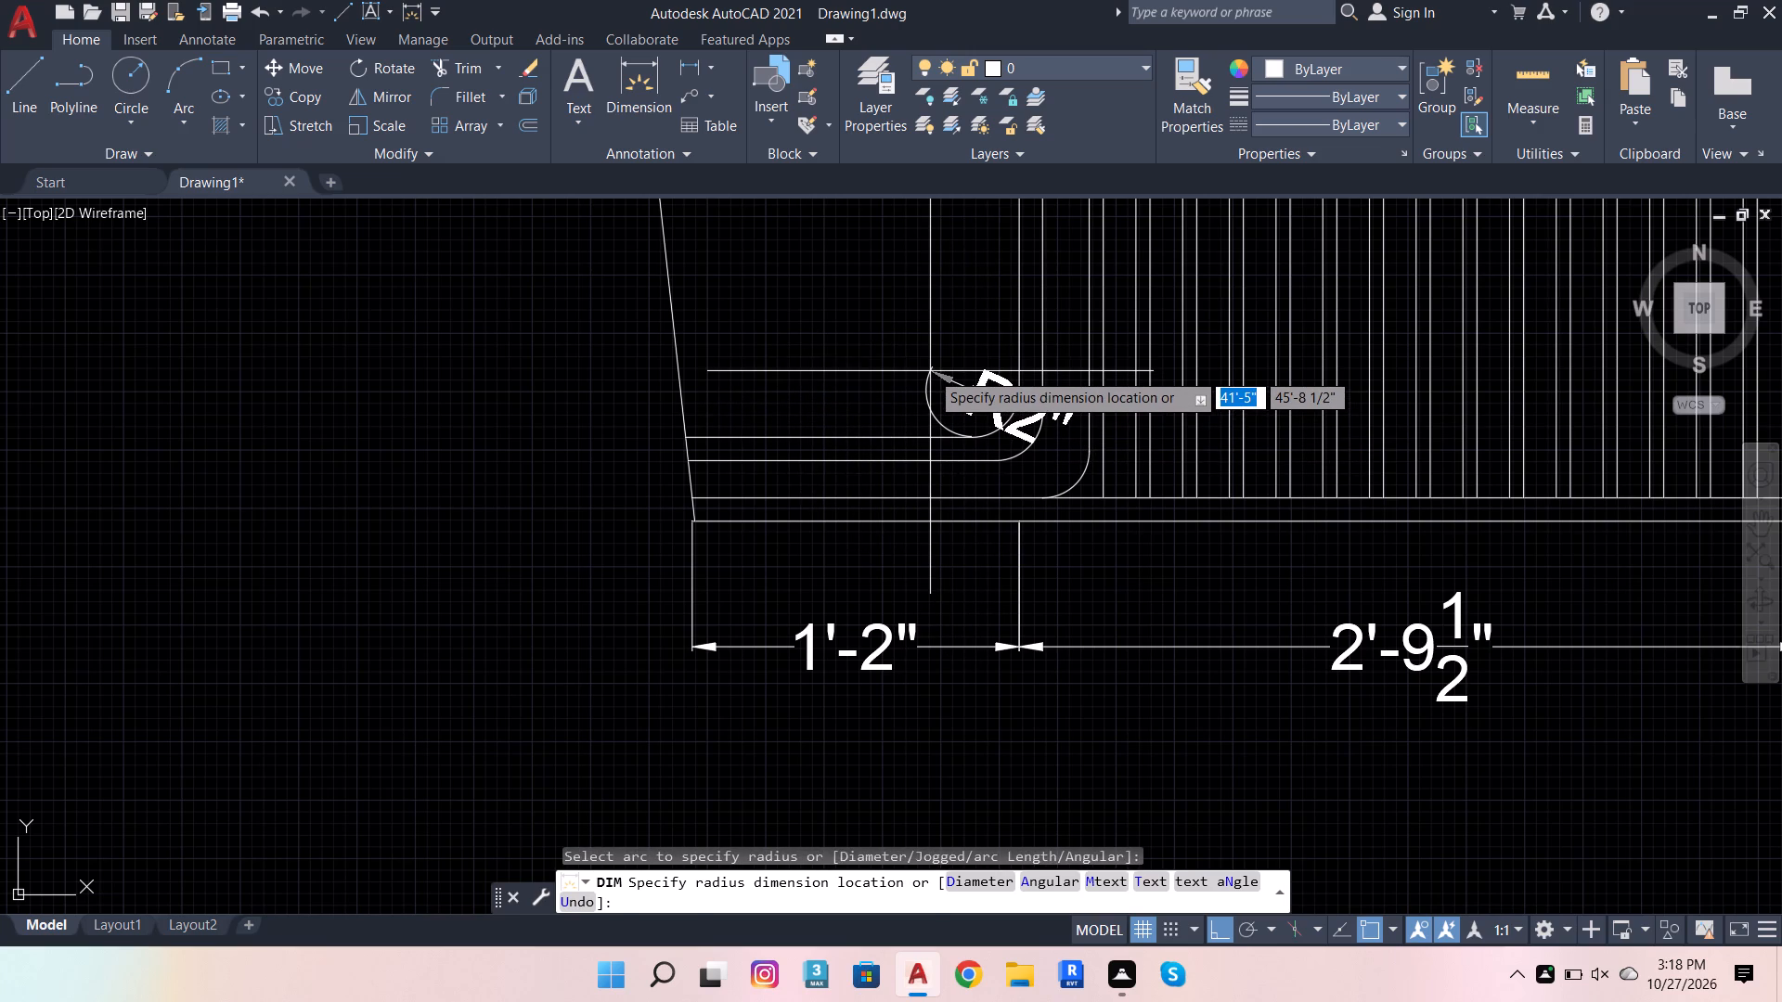
pyautogui.click(930, 371)
pyautogui.scroll(-2, 818, 422)
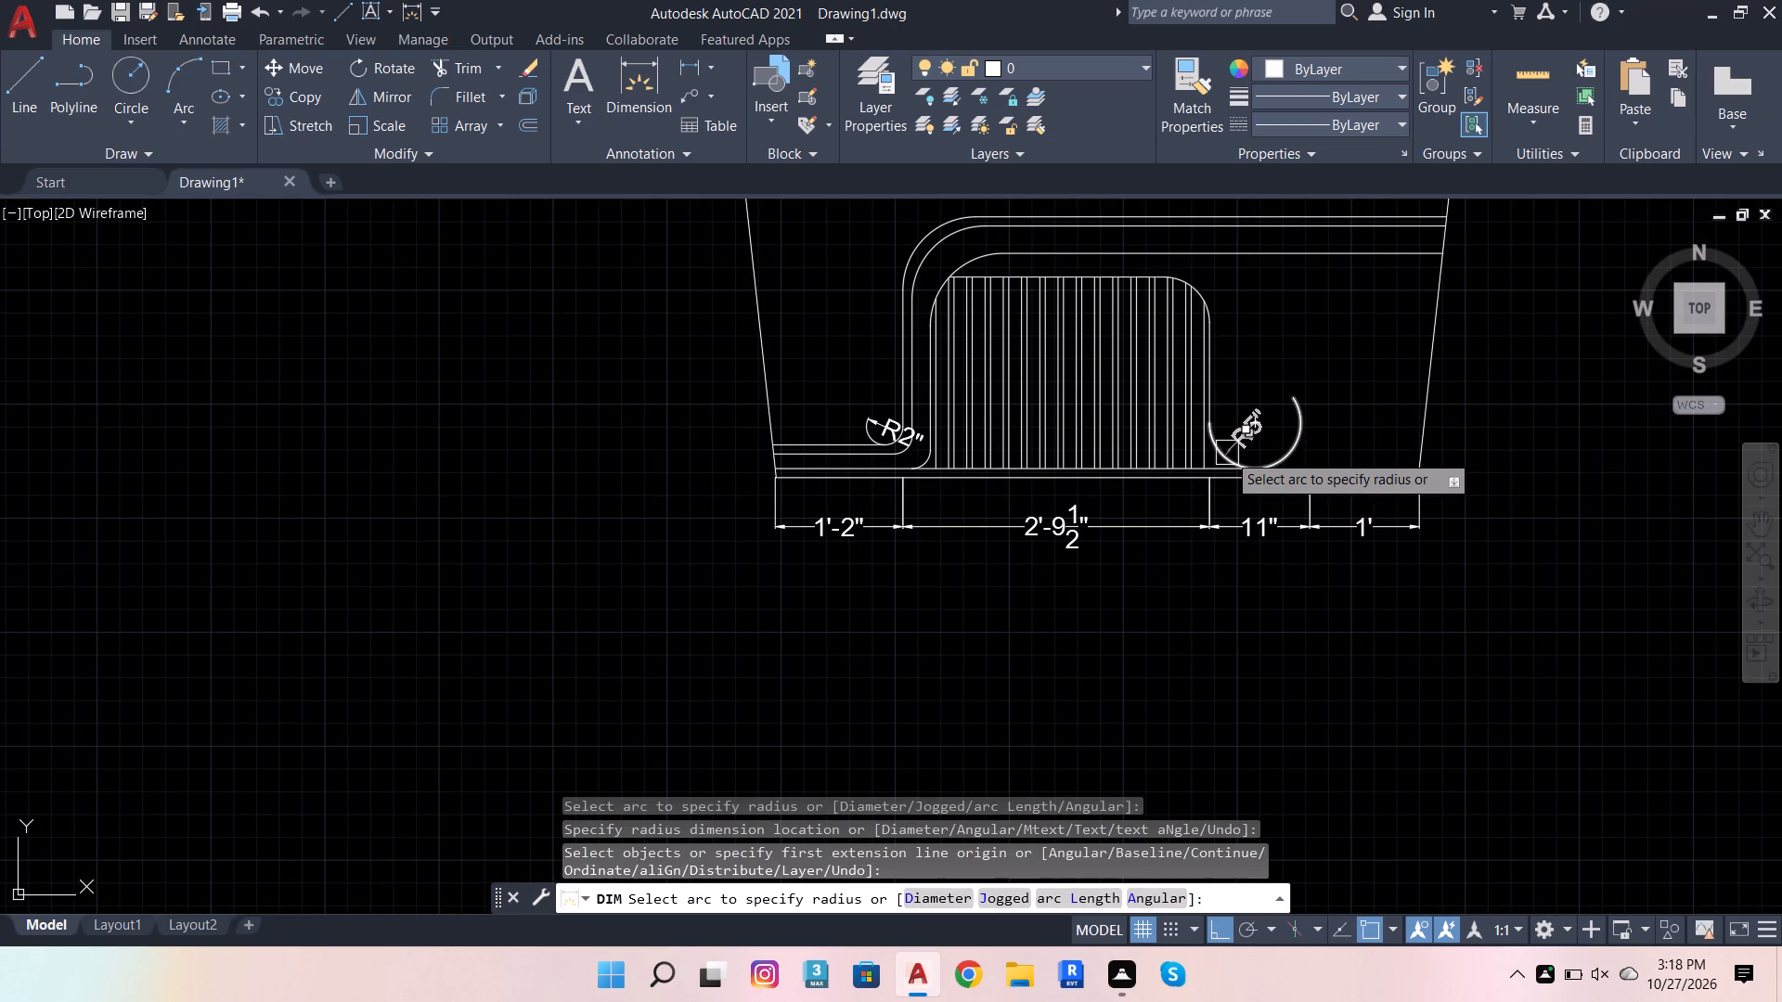
pyautogui.click(1226, 455)
pyautogui.click(1253, 428)
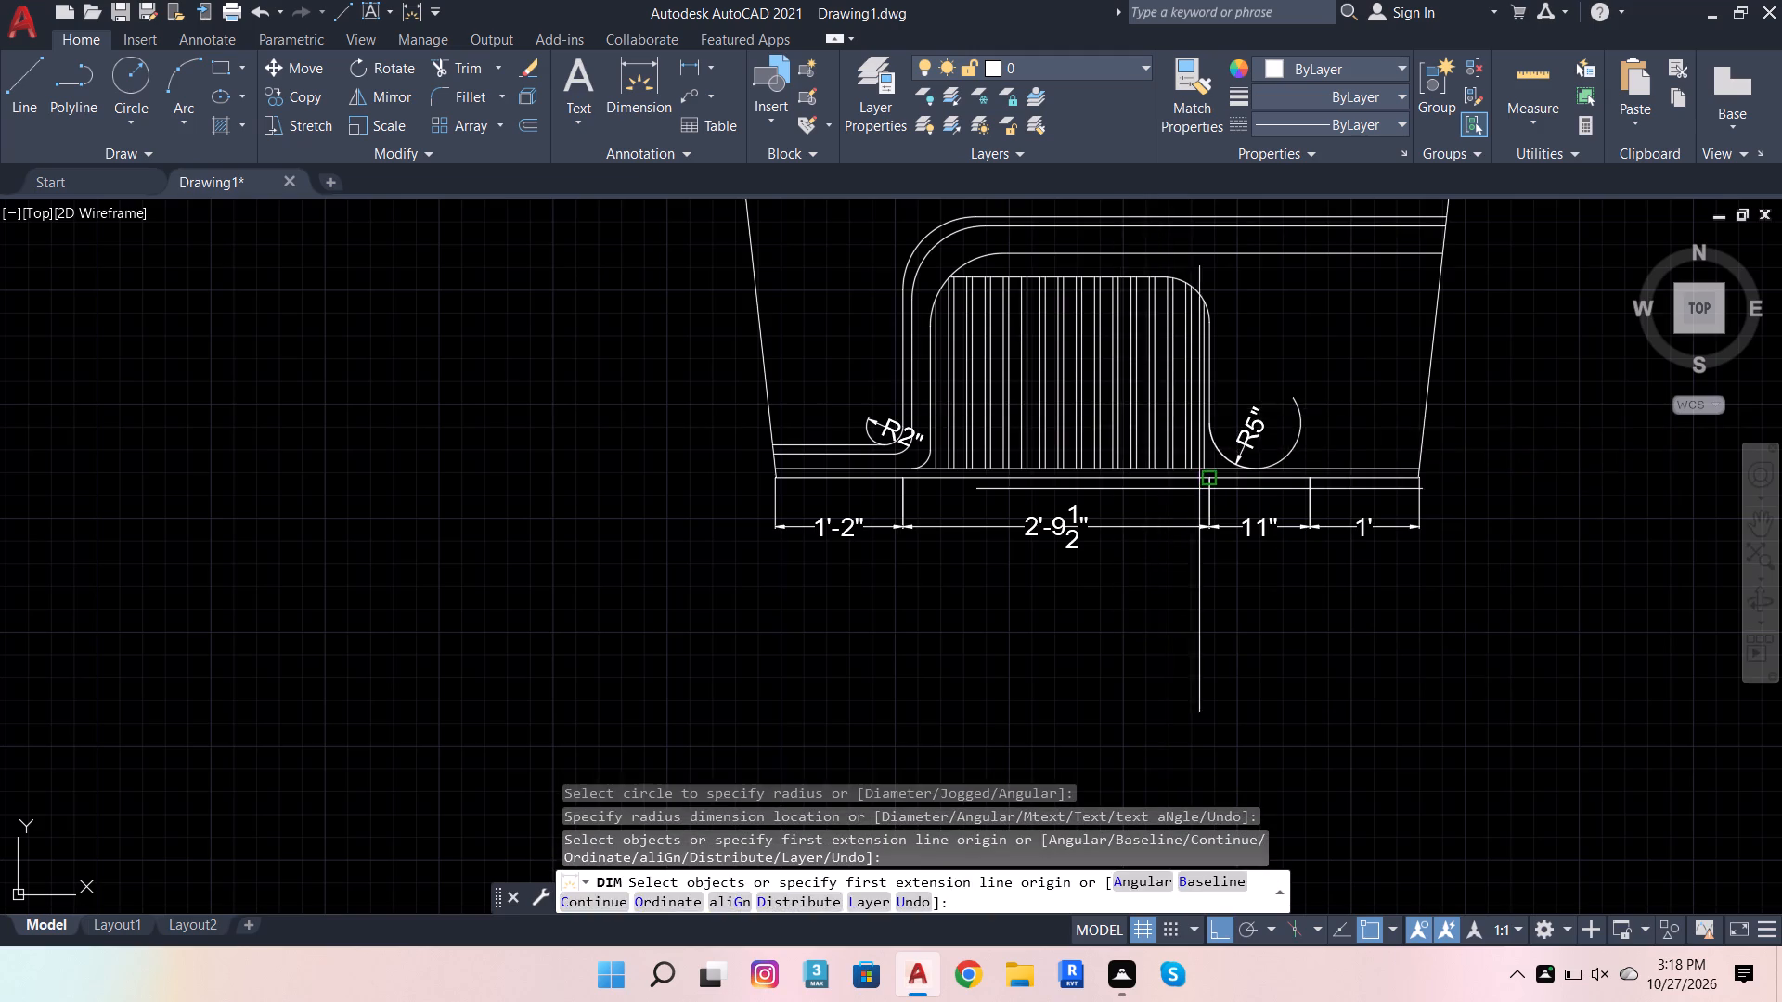
# Add a radius dimension to the inner arc of the double band's large upper-left corner, placing its text above the band.
pyautogui.scroll(-1, 1220, 513)
pyautogui.scroll(2, 1060, 325)
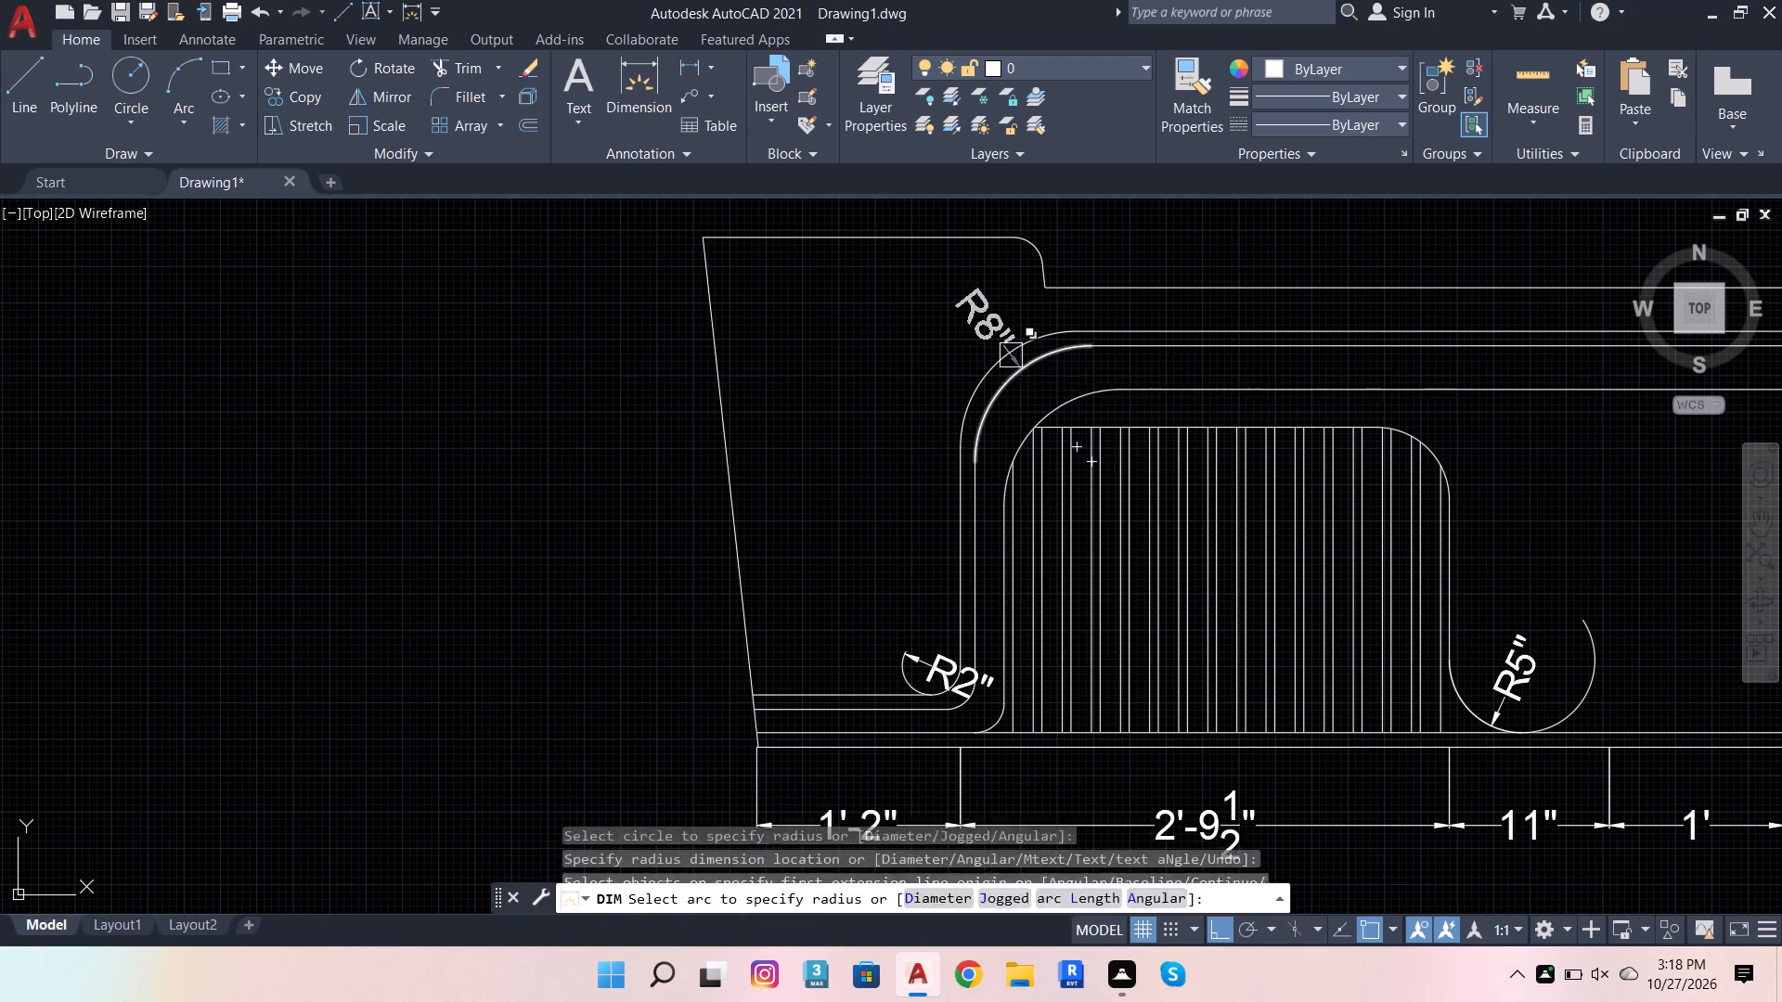
pyautogui.click(1017, 356)
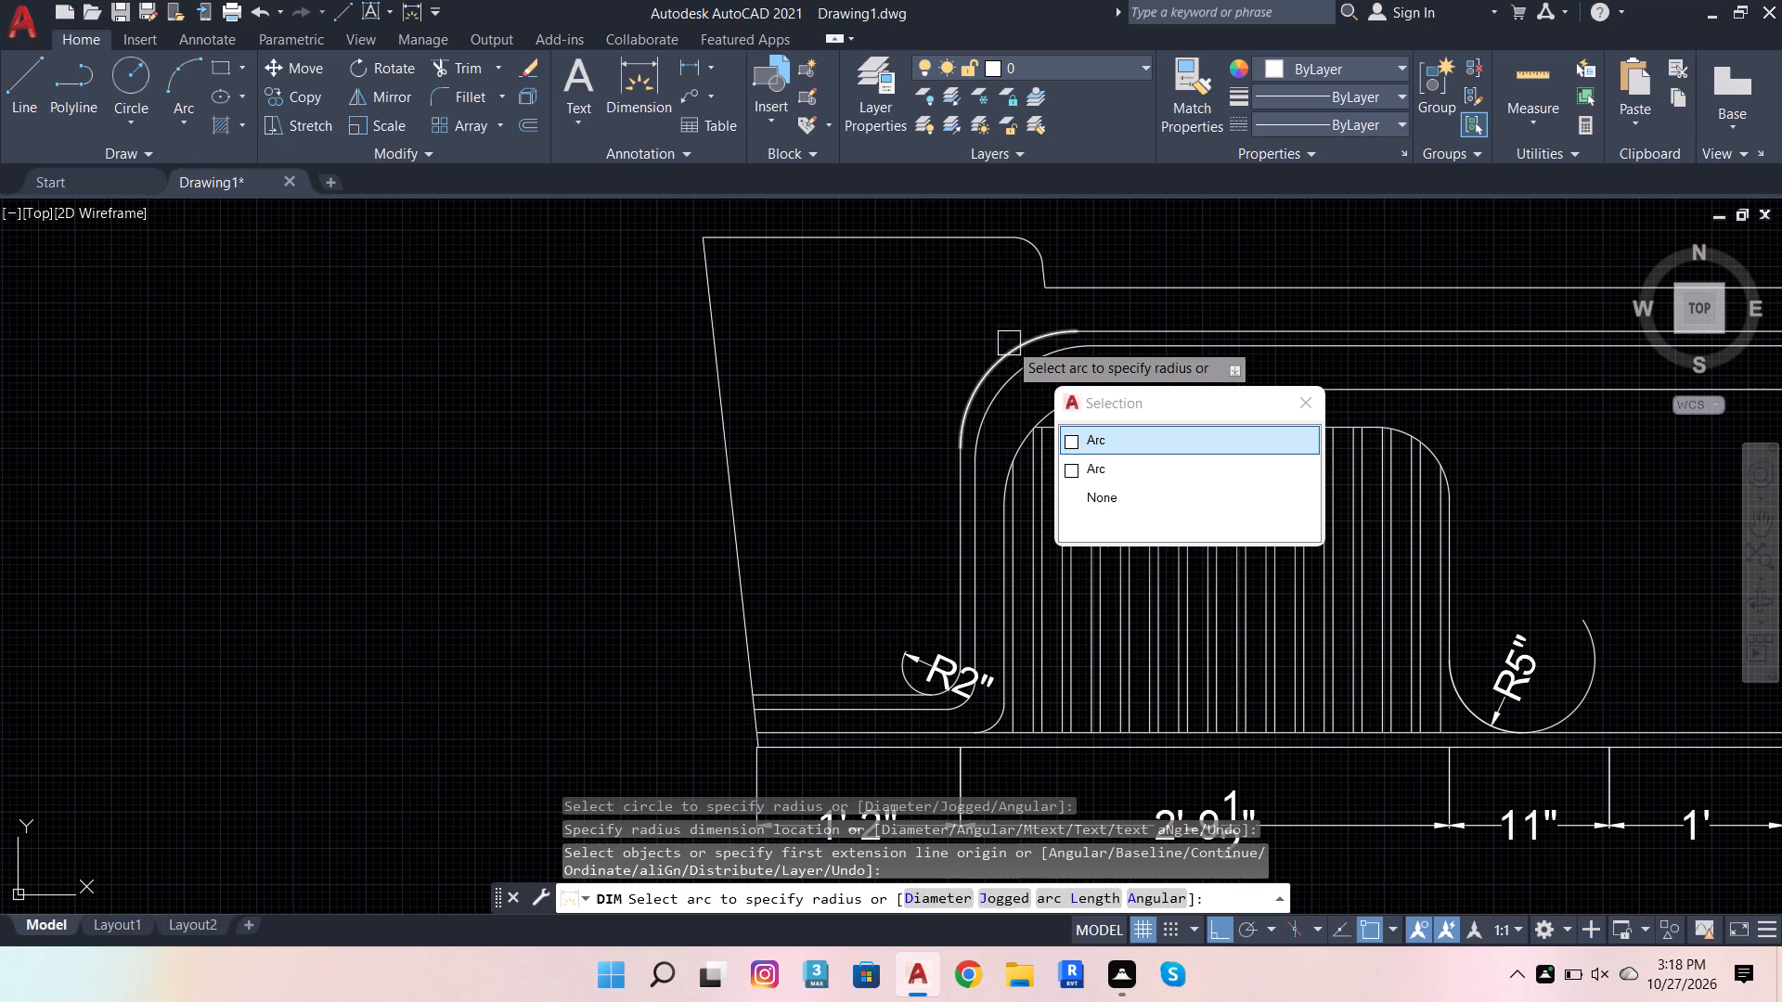
pyautogui.click(1018, 366)
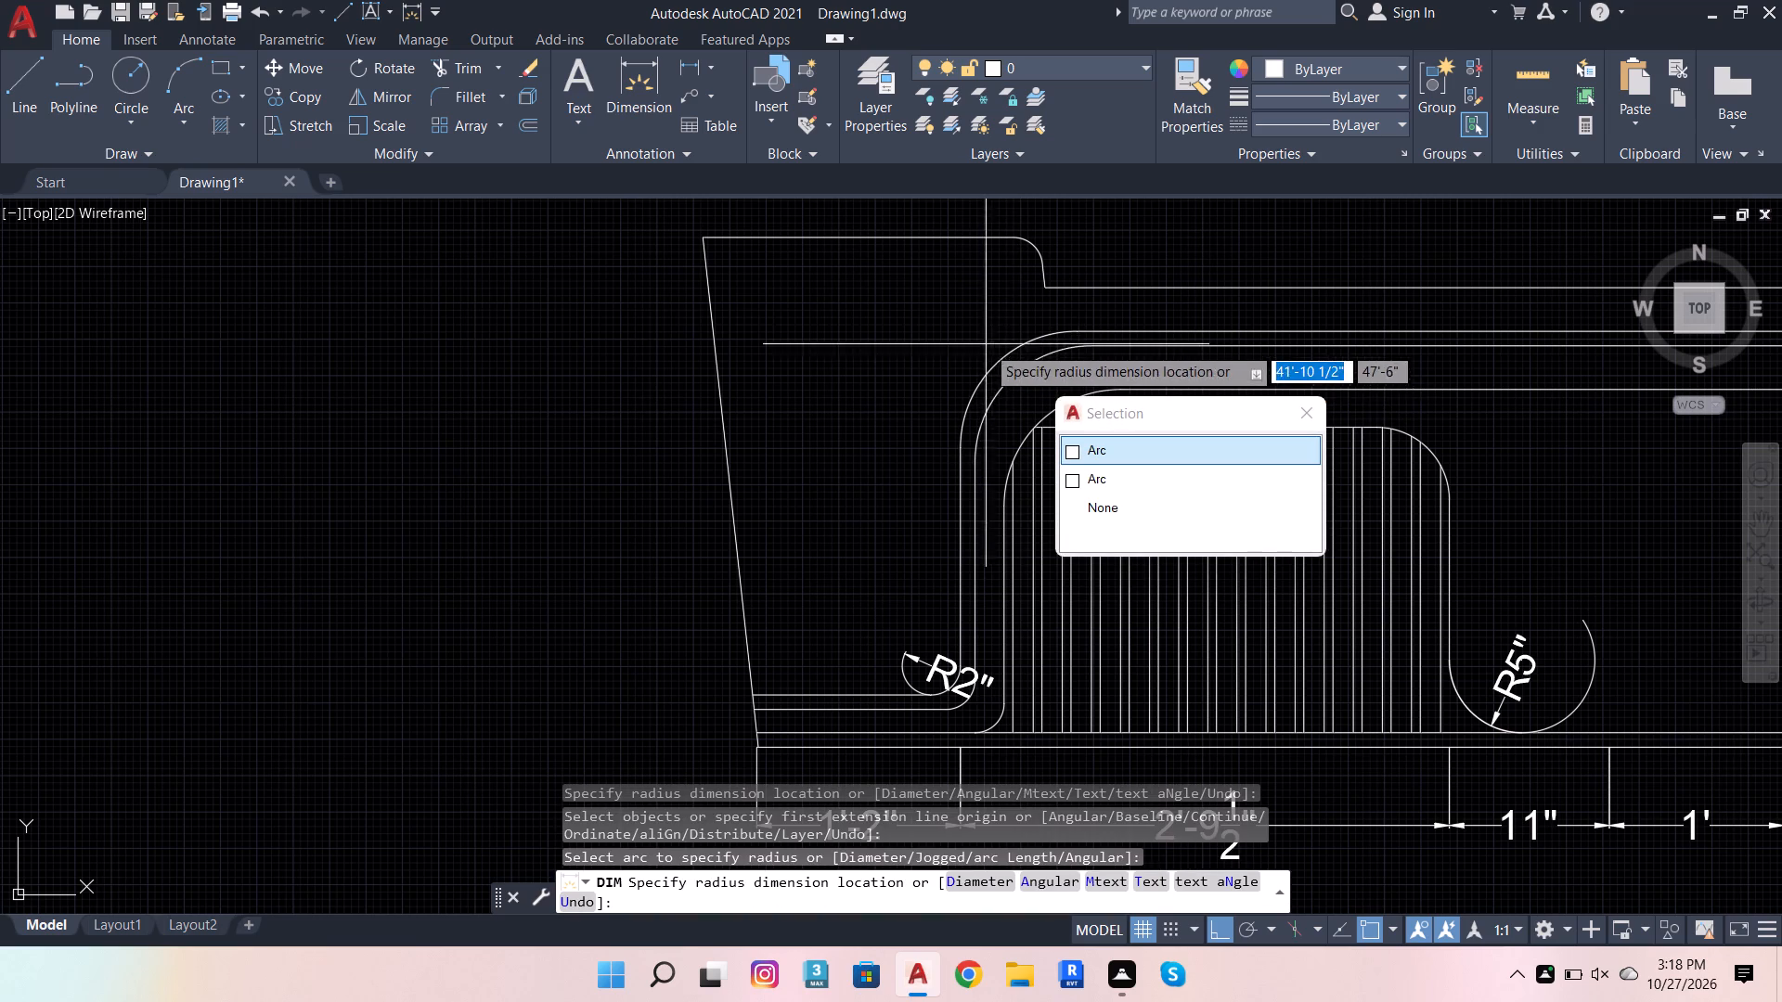
pyautogui.click(1001, 378)
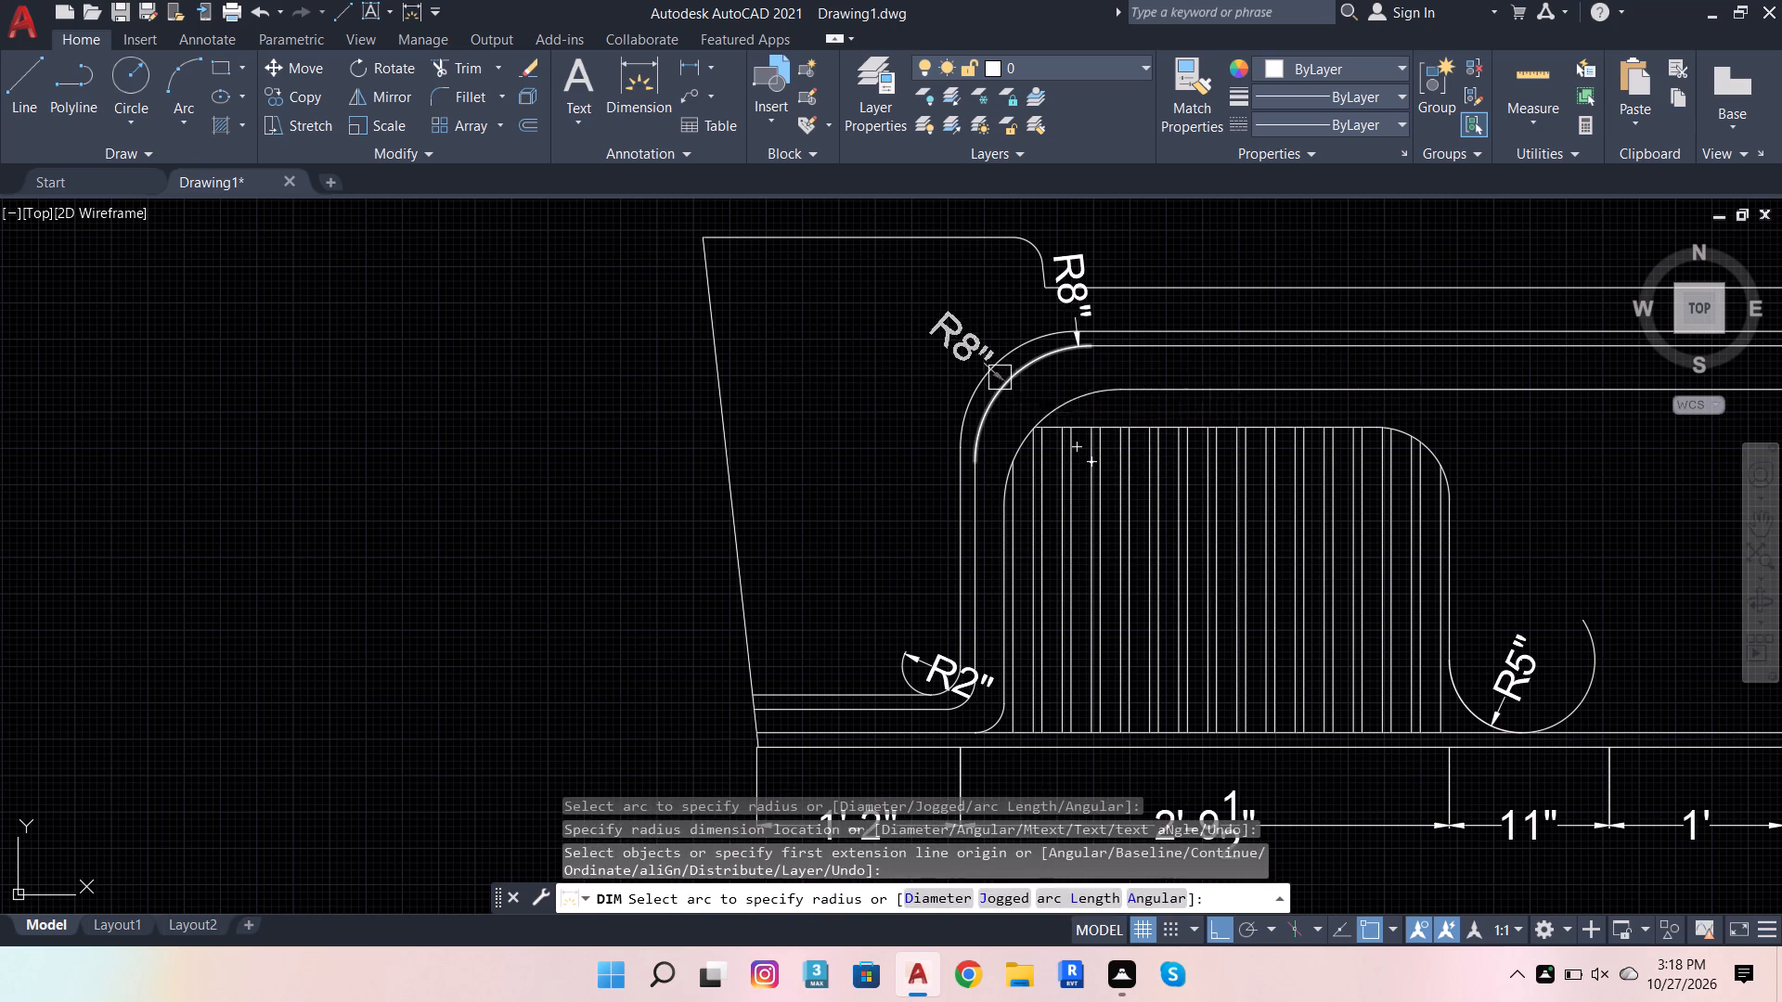
# Add a radius dimension to the small rounded corner where the raised left part of the top steps down.
pyautogui.click(1012, 272)
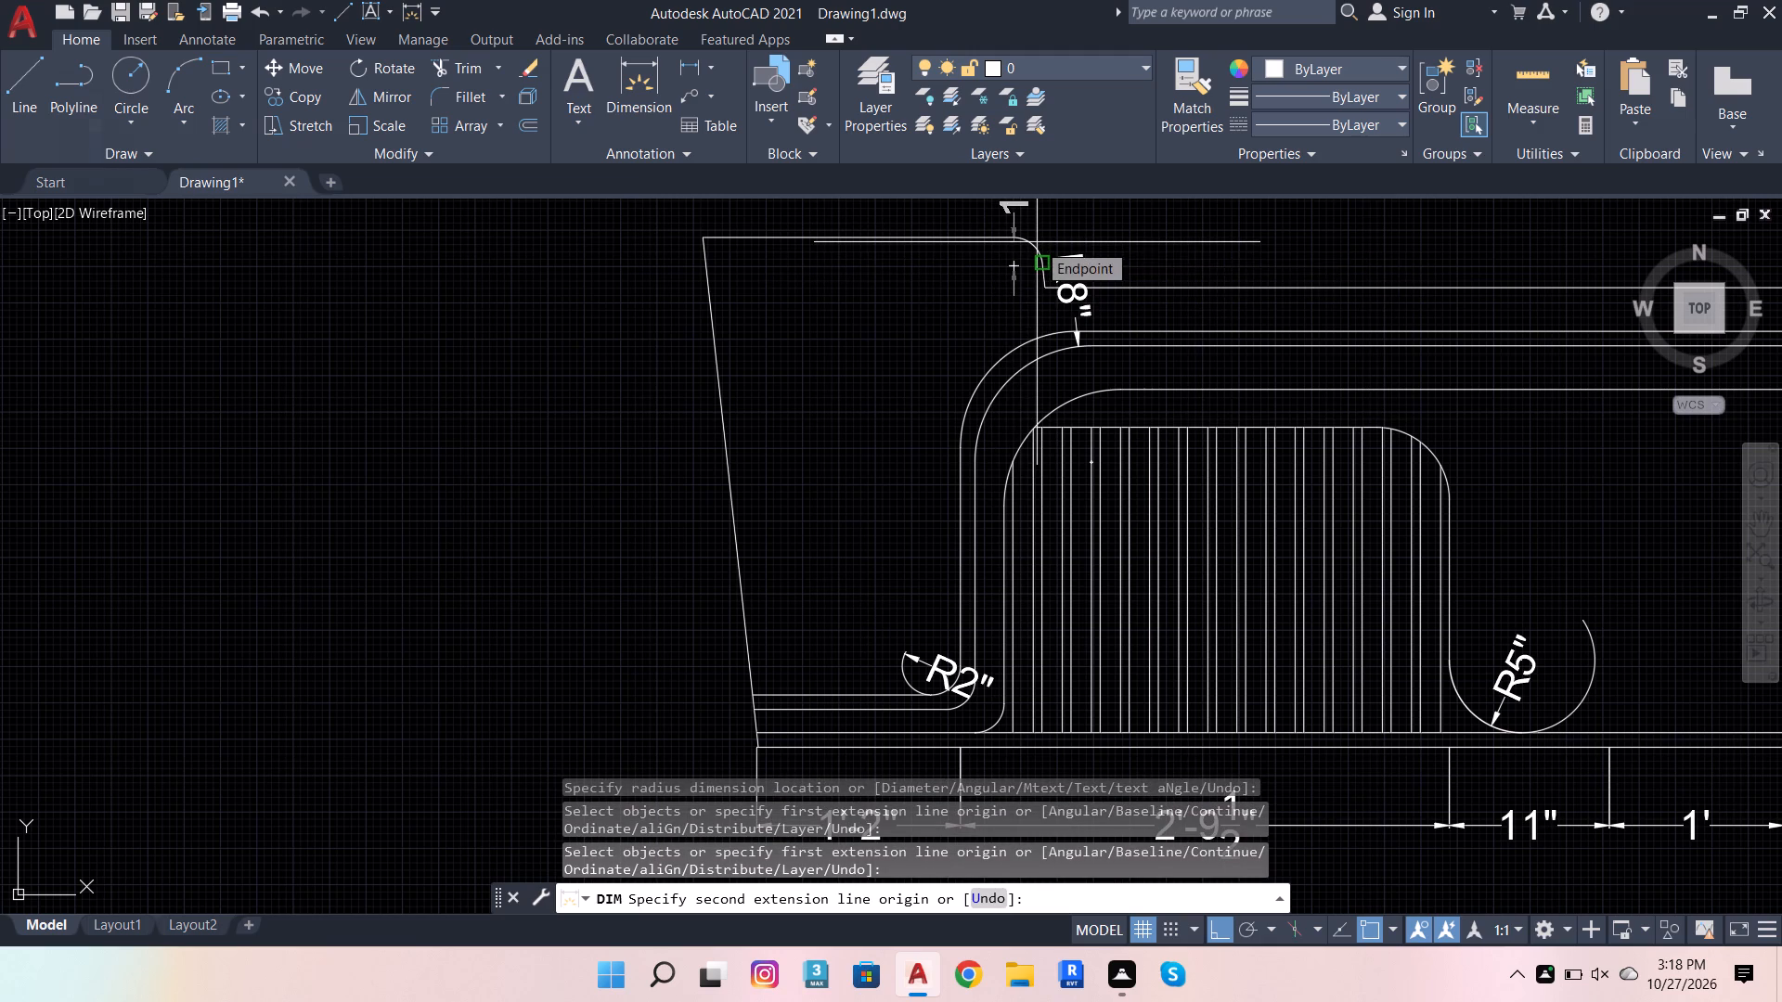
pyautogui.press('Escape')
pyautogui.click(636, 62)
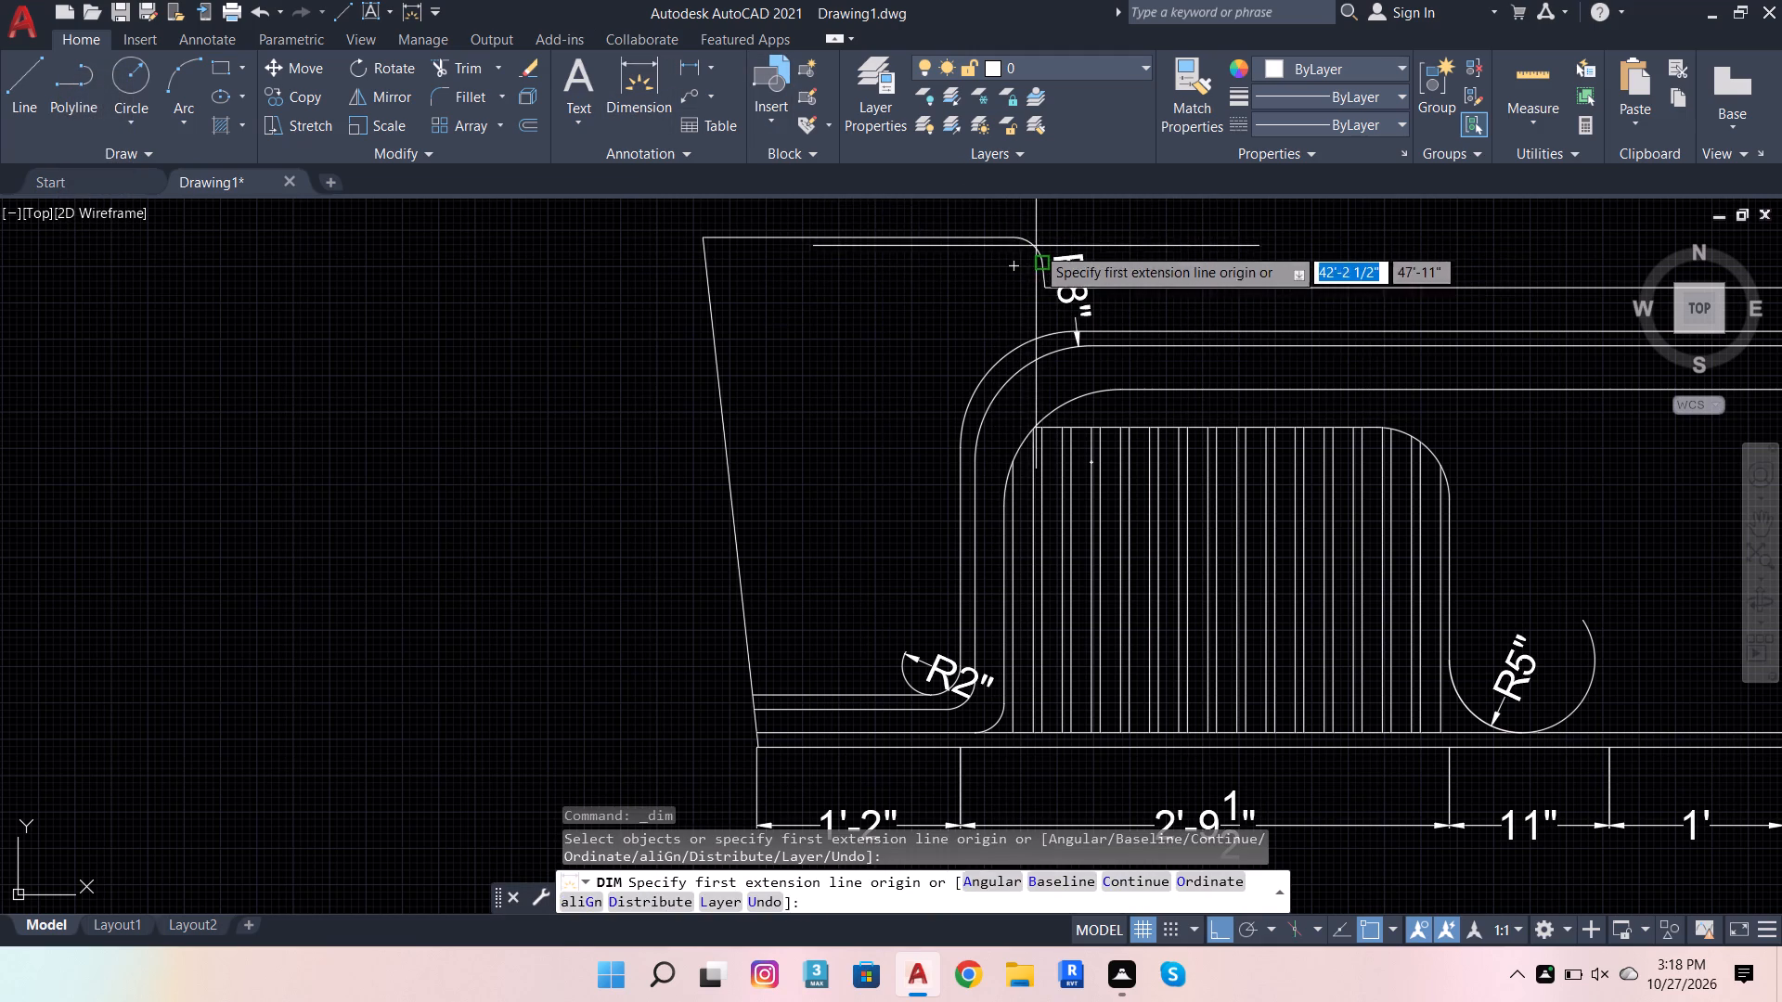
pyautogui.scroll(4, 1027, 246)
pyautogui.click(1069, 243)
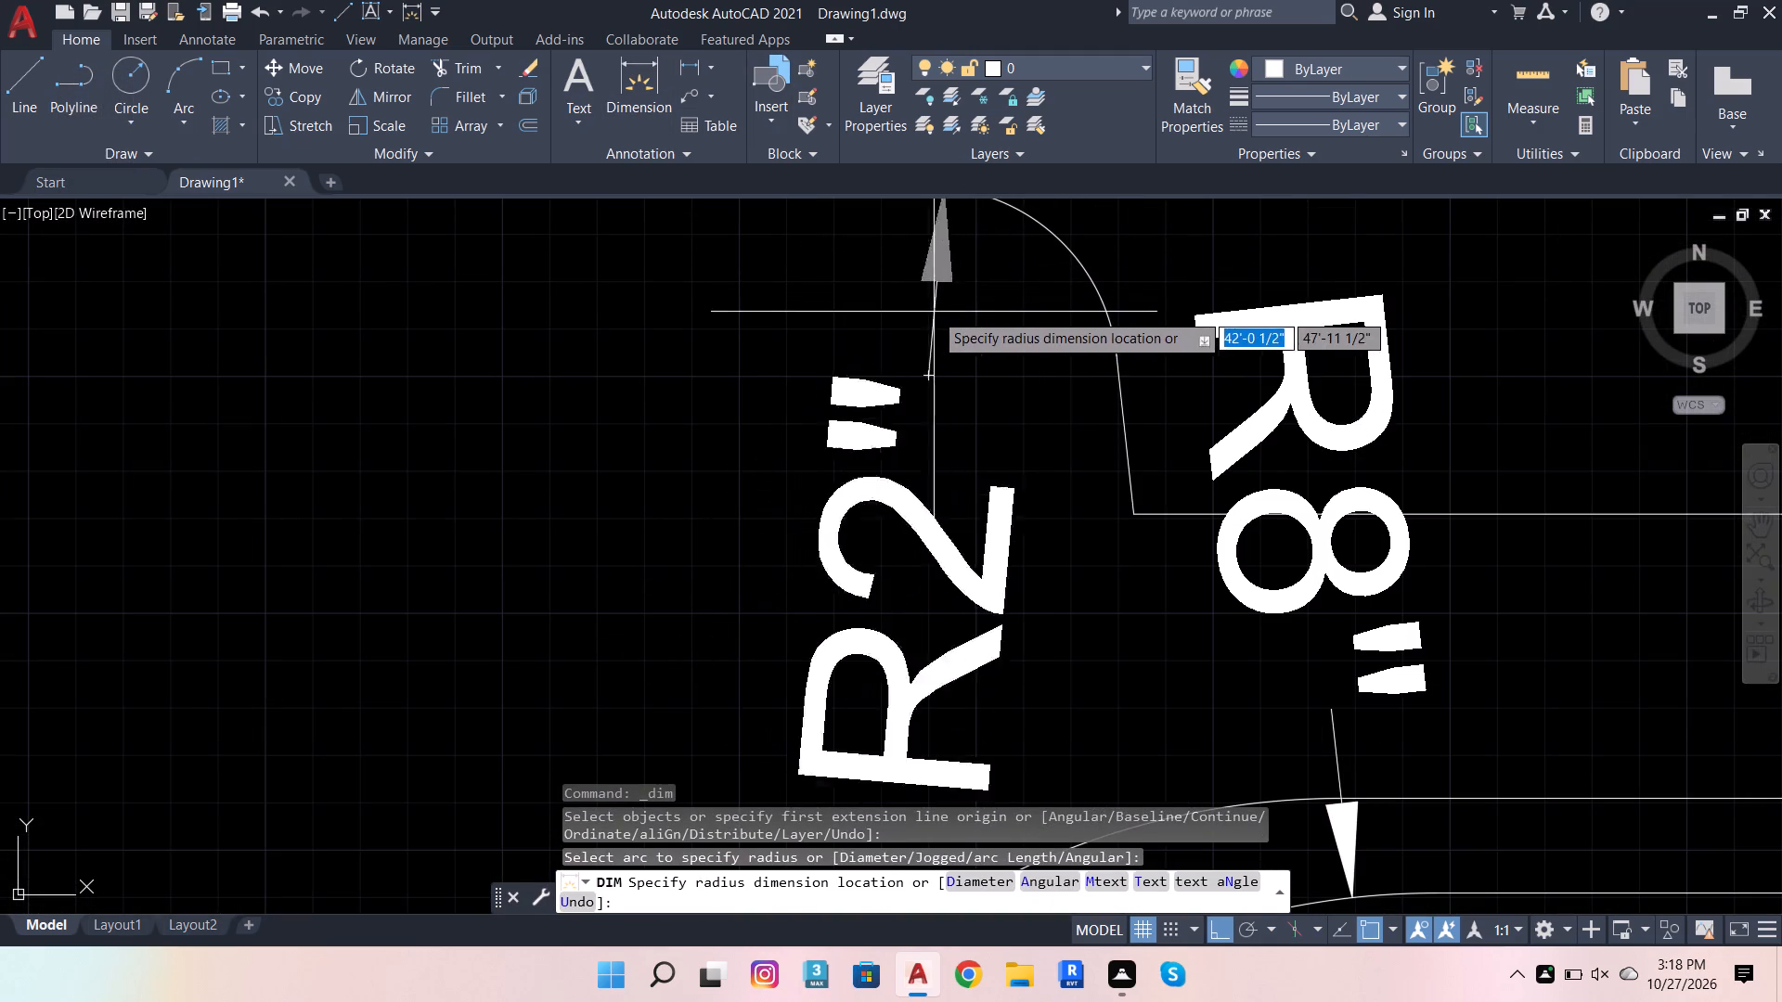
pyautogui.click(967, 328)
# Add a radius dimension to the slatted opening's upper-right rounded corner, with its text outside the opening, and end the Dimension command.
pyautogui.scroll(-5, 797, 379)
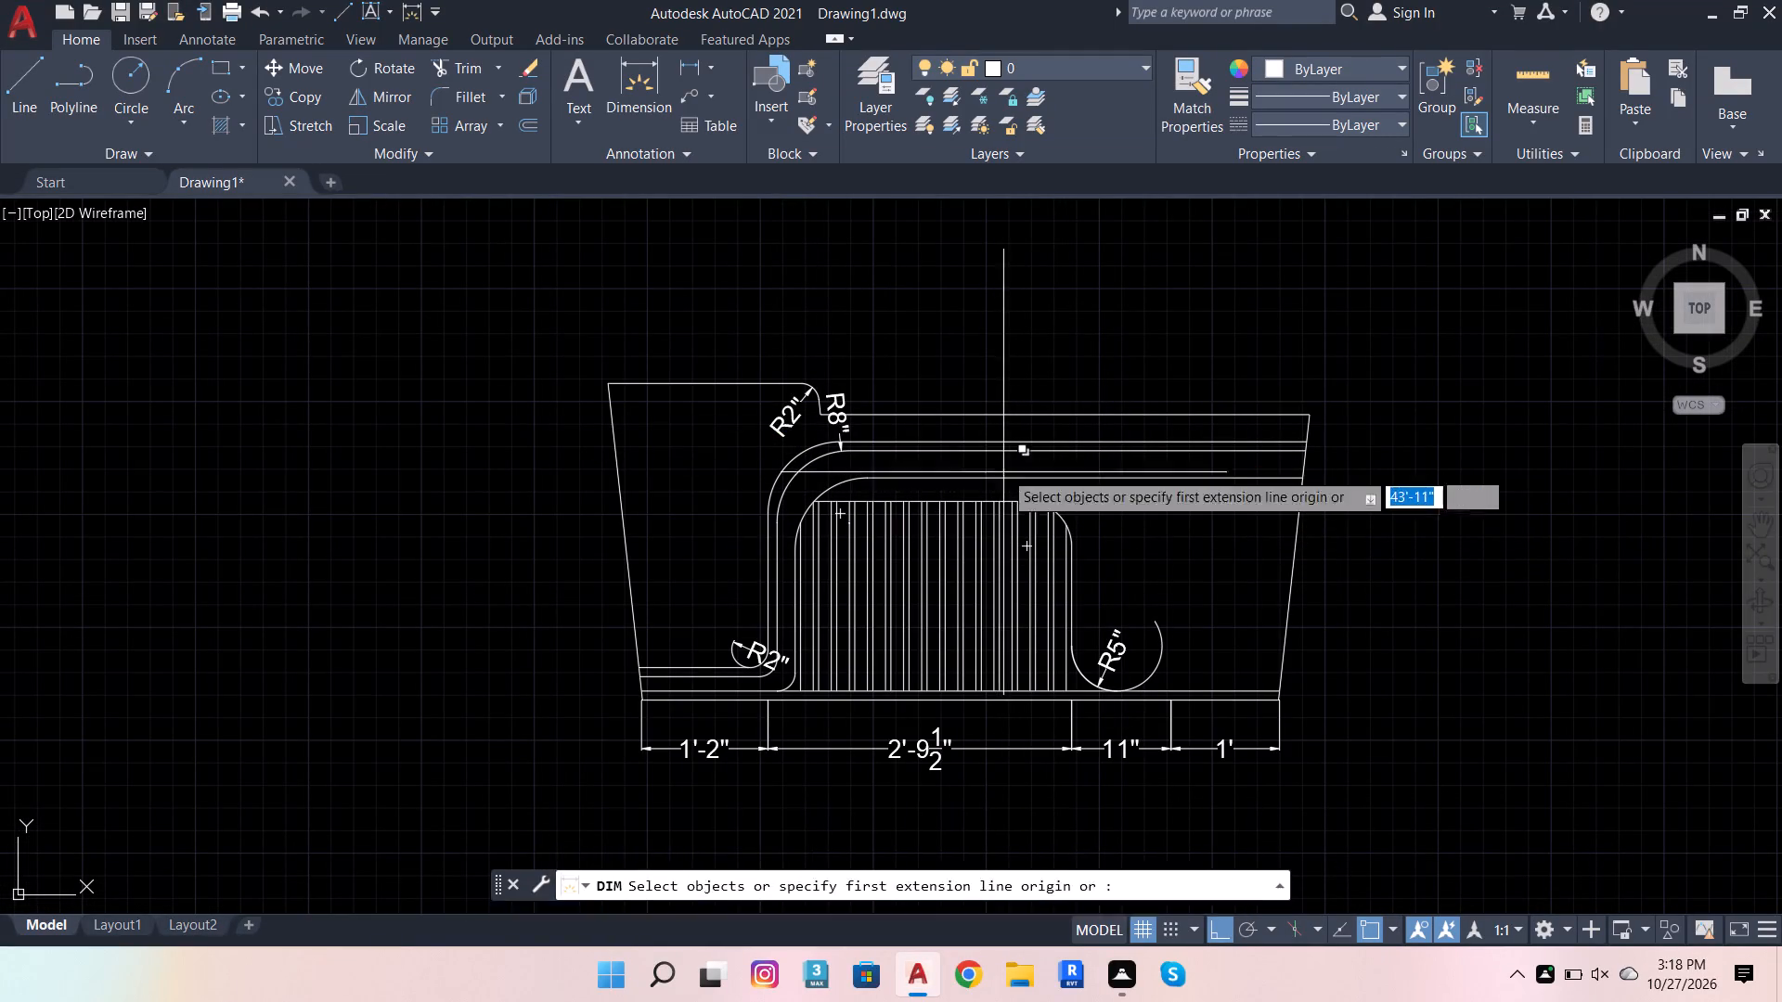
pyautogui.scroll(2, 1001, 481)
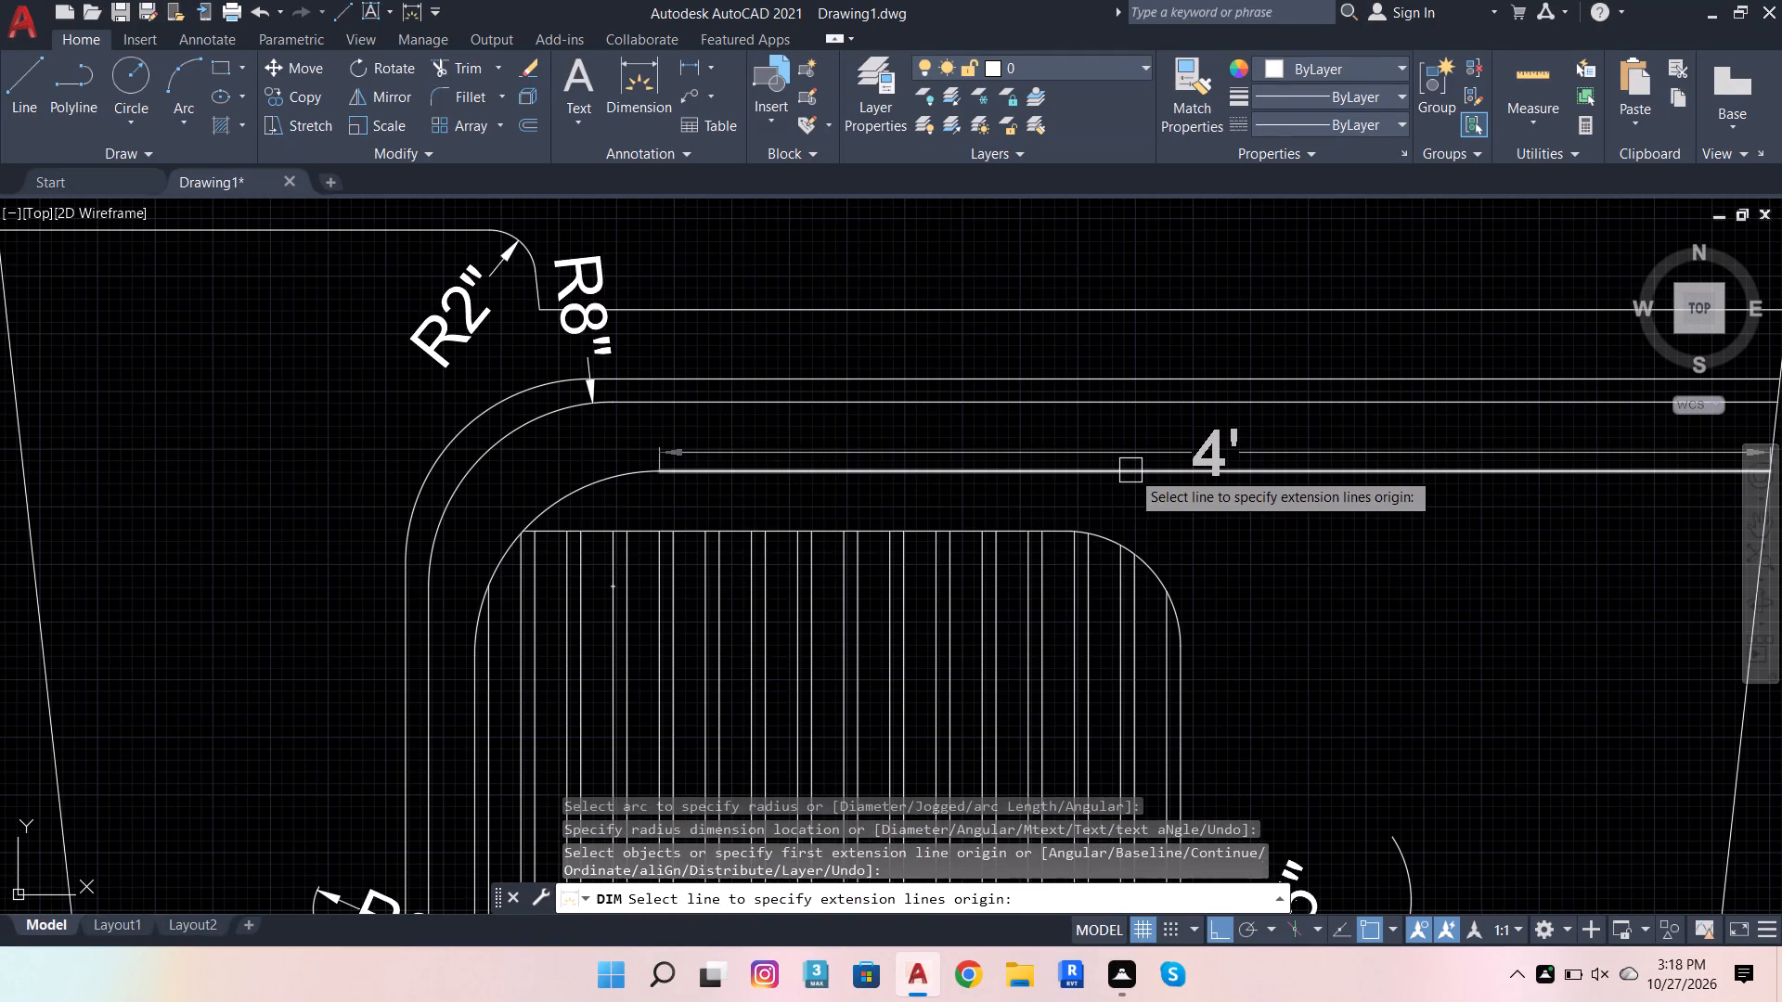
pyautogui.press('Escape')
pyautogui.press('space')
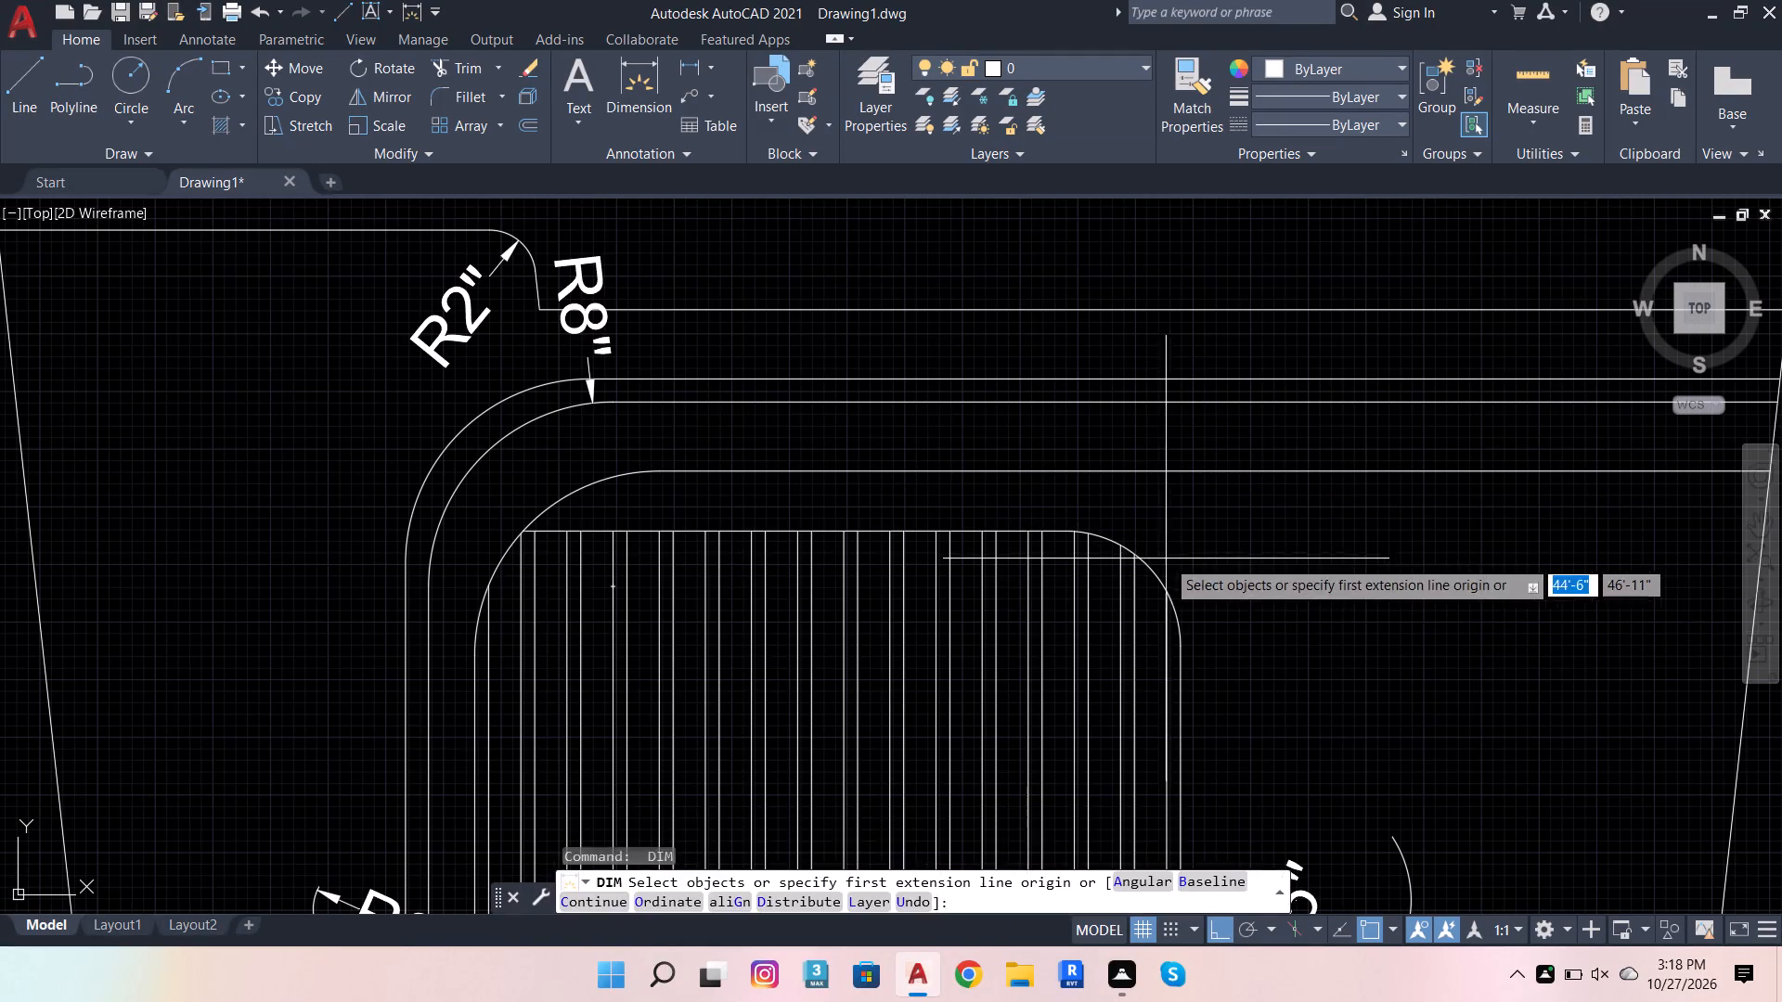
pyautogui.click(1149, 570)
pyautogui.click(1192, 544)
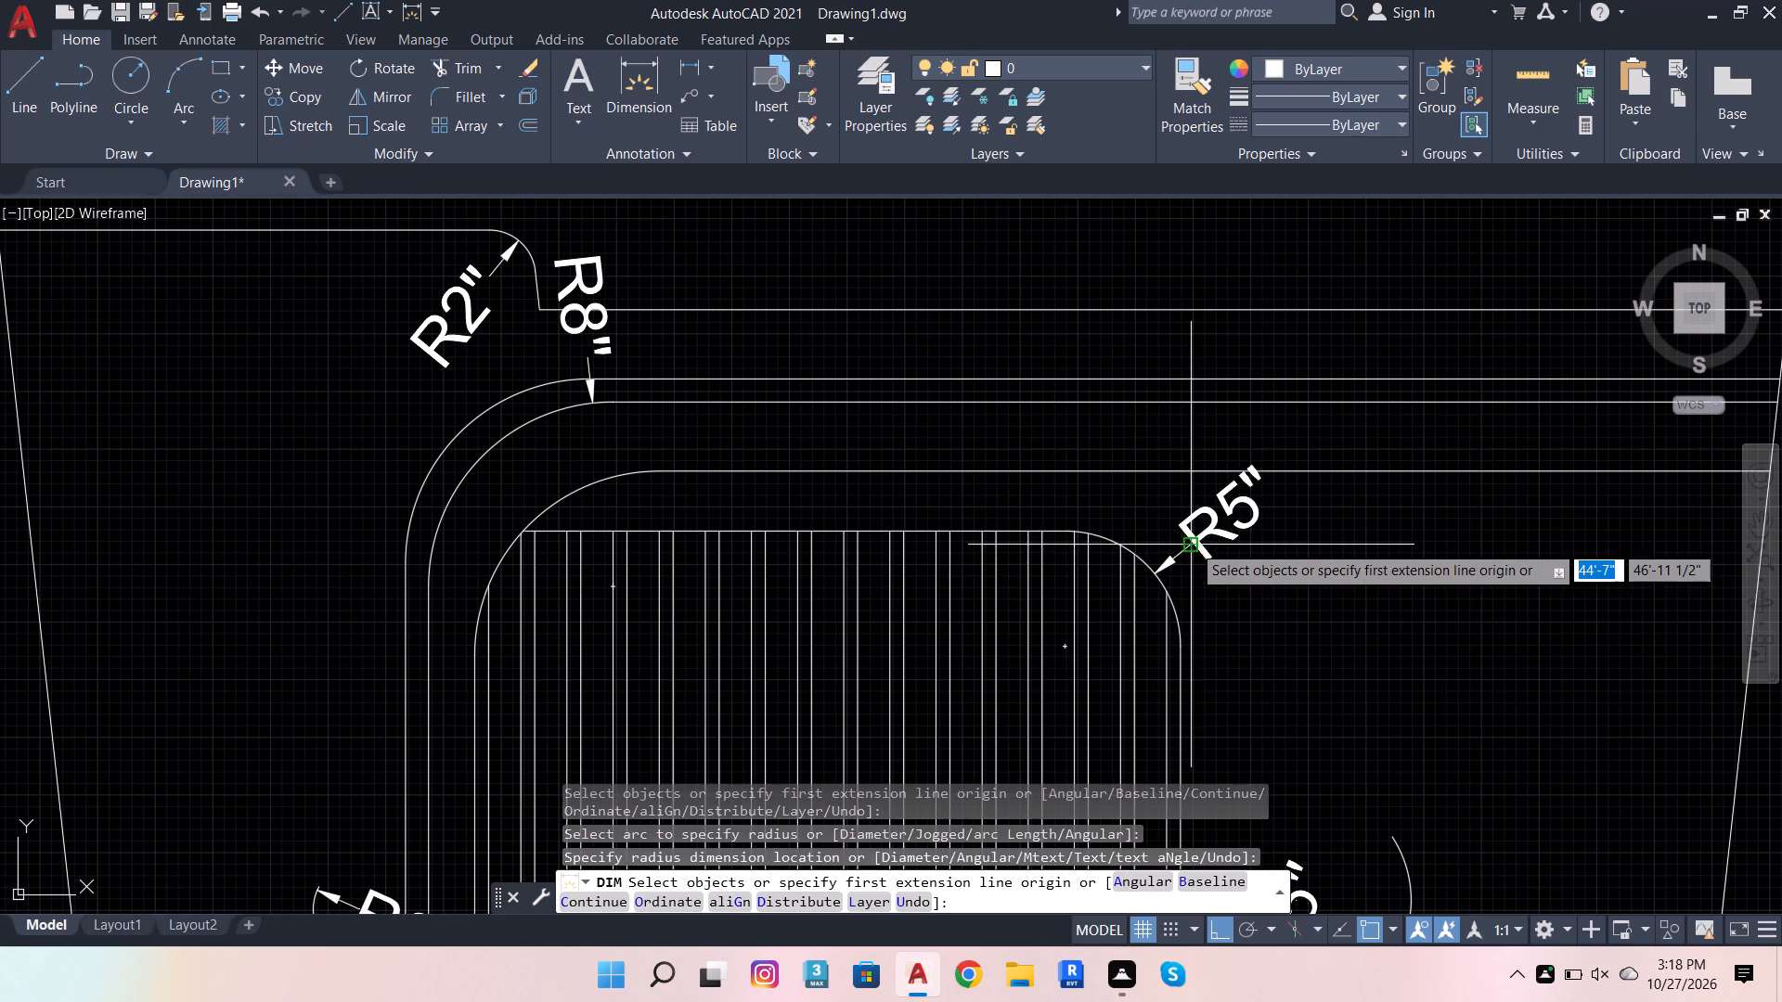
pyautogui.press('Escape')
pyautogui.scroll(-2, 1366, 516)
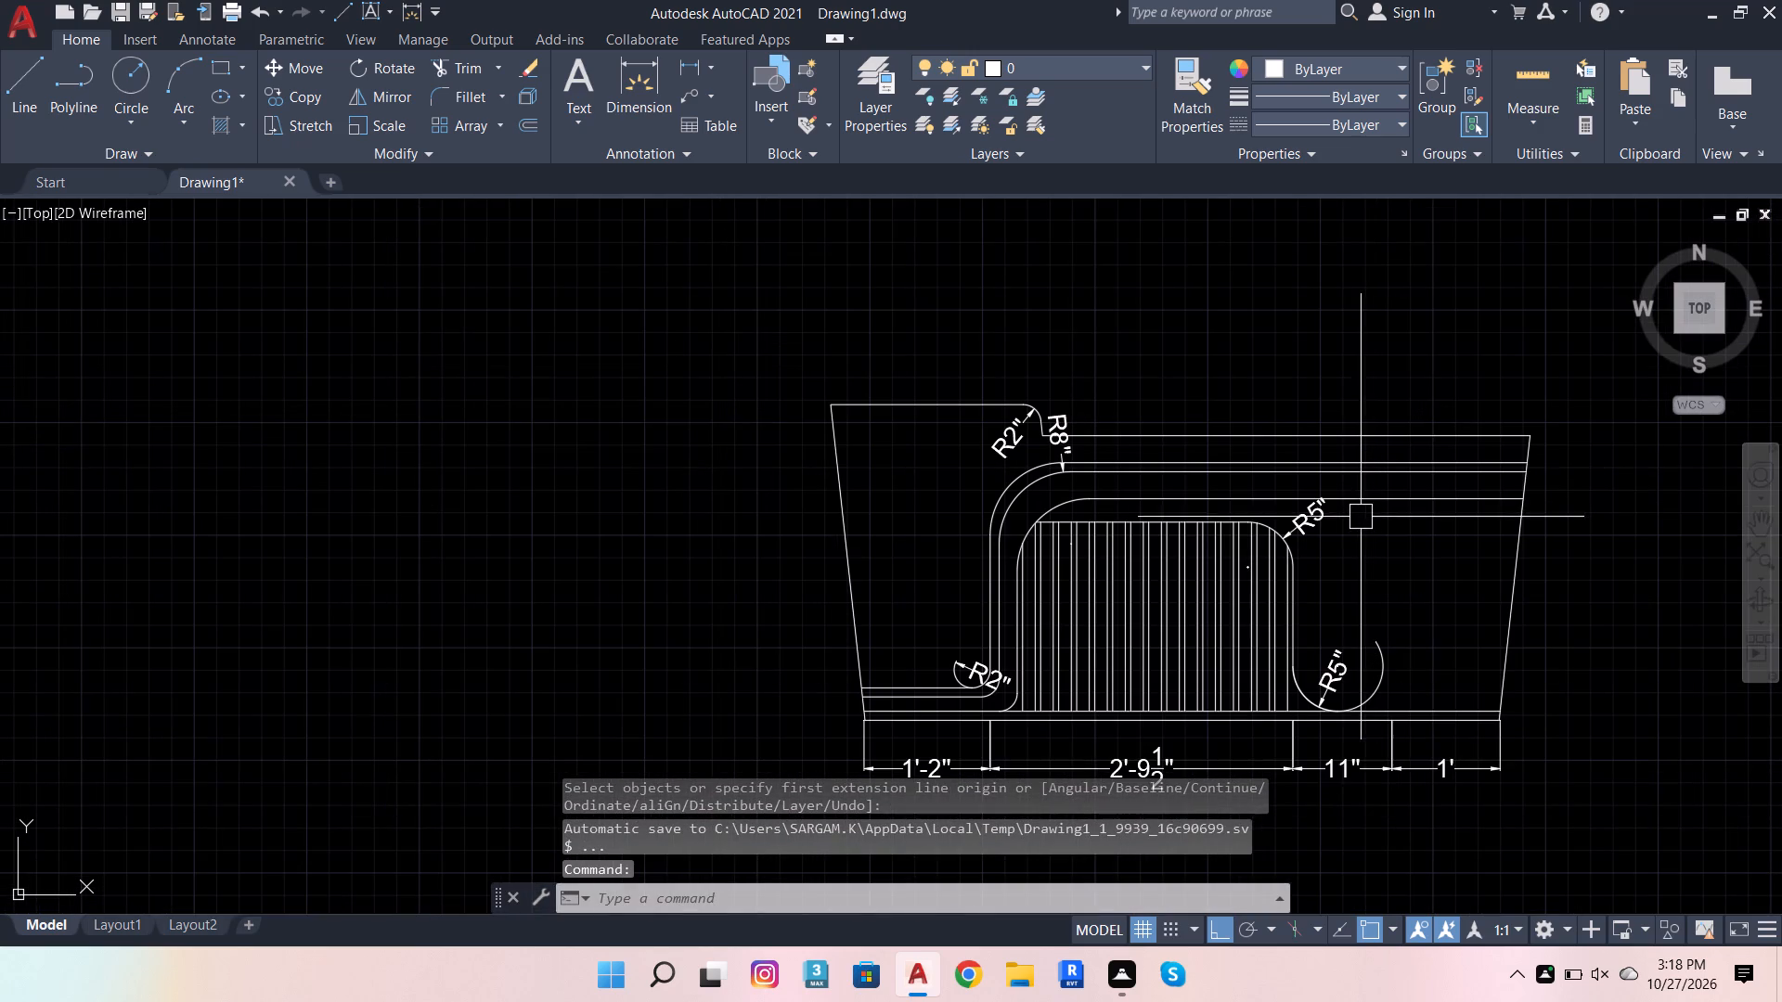
pyautogui.press('Escape')
pyautogui.press('Escape')
pyautogui.press('Escape')
pyautogui.press('Escape')
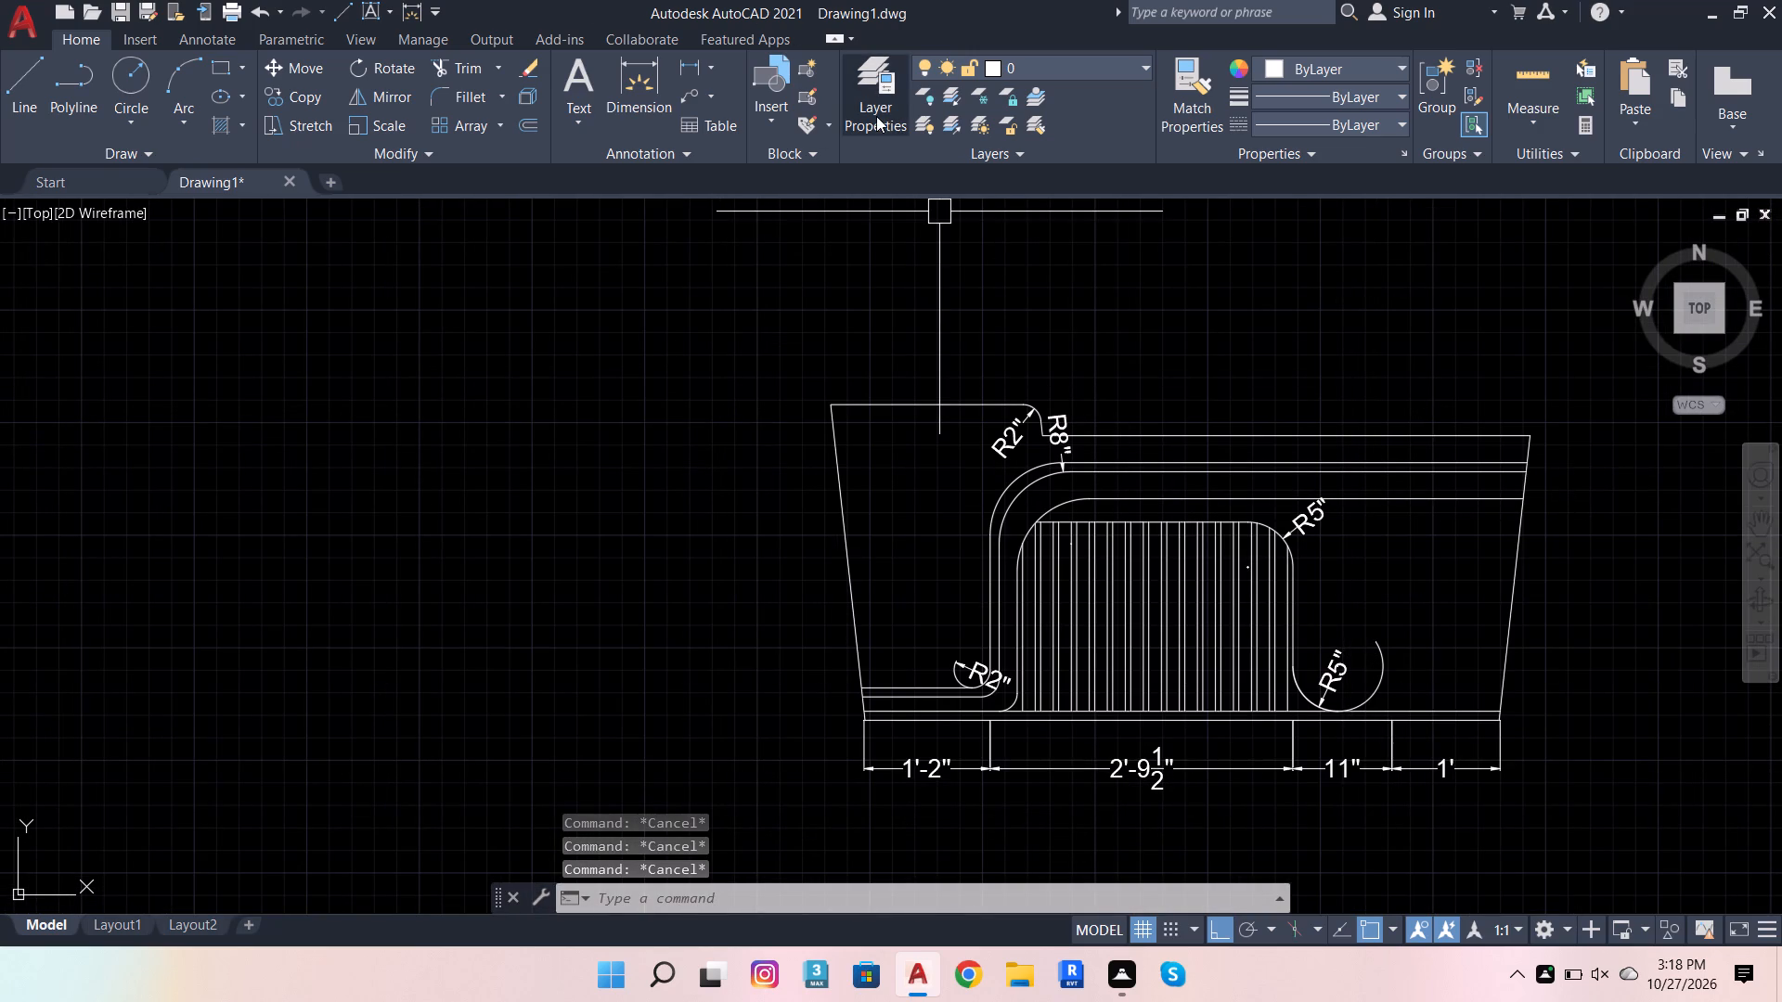
# Dimension the lengths of the long lower top edge and the short raised top edge, placing both dimensions above the elevation.
pyautogui.click(640, 92)
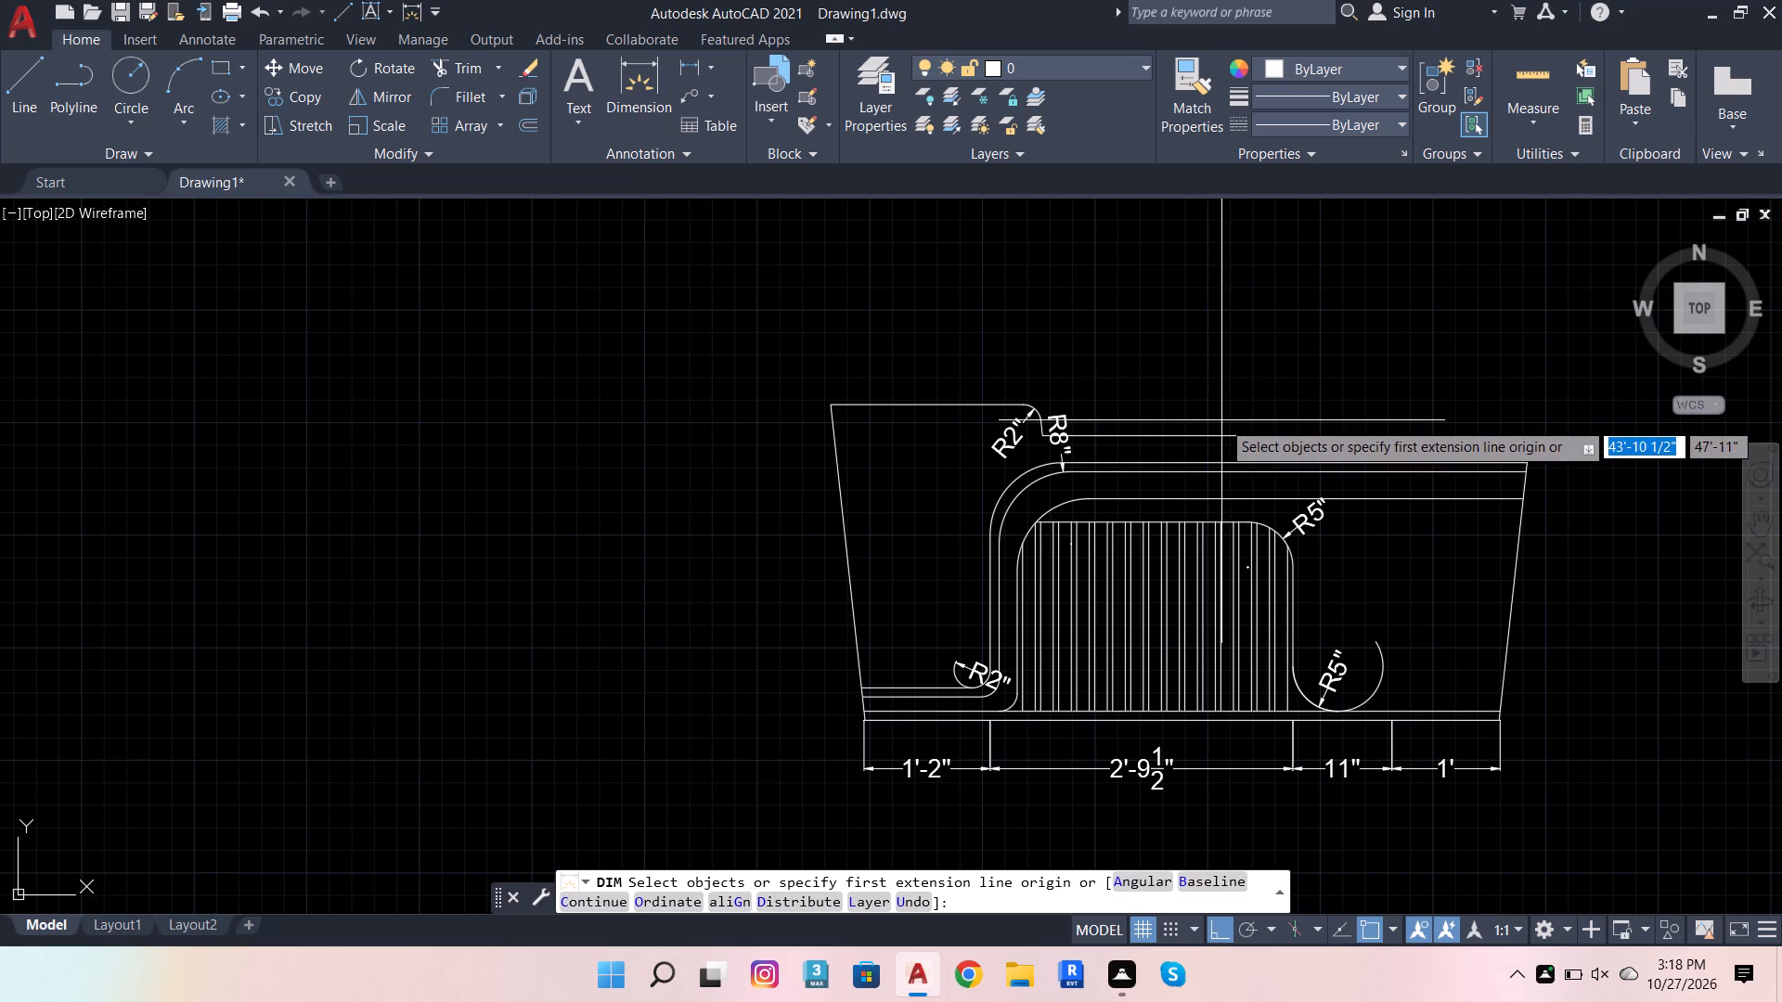
pyautogui.click(1220, 435)
pyautogui.click(1224, 364)
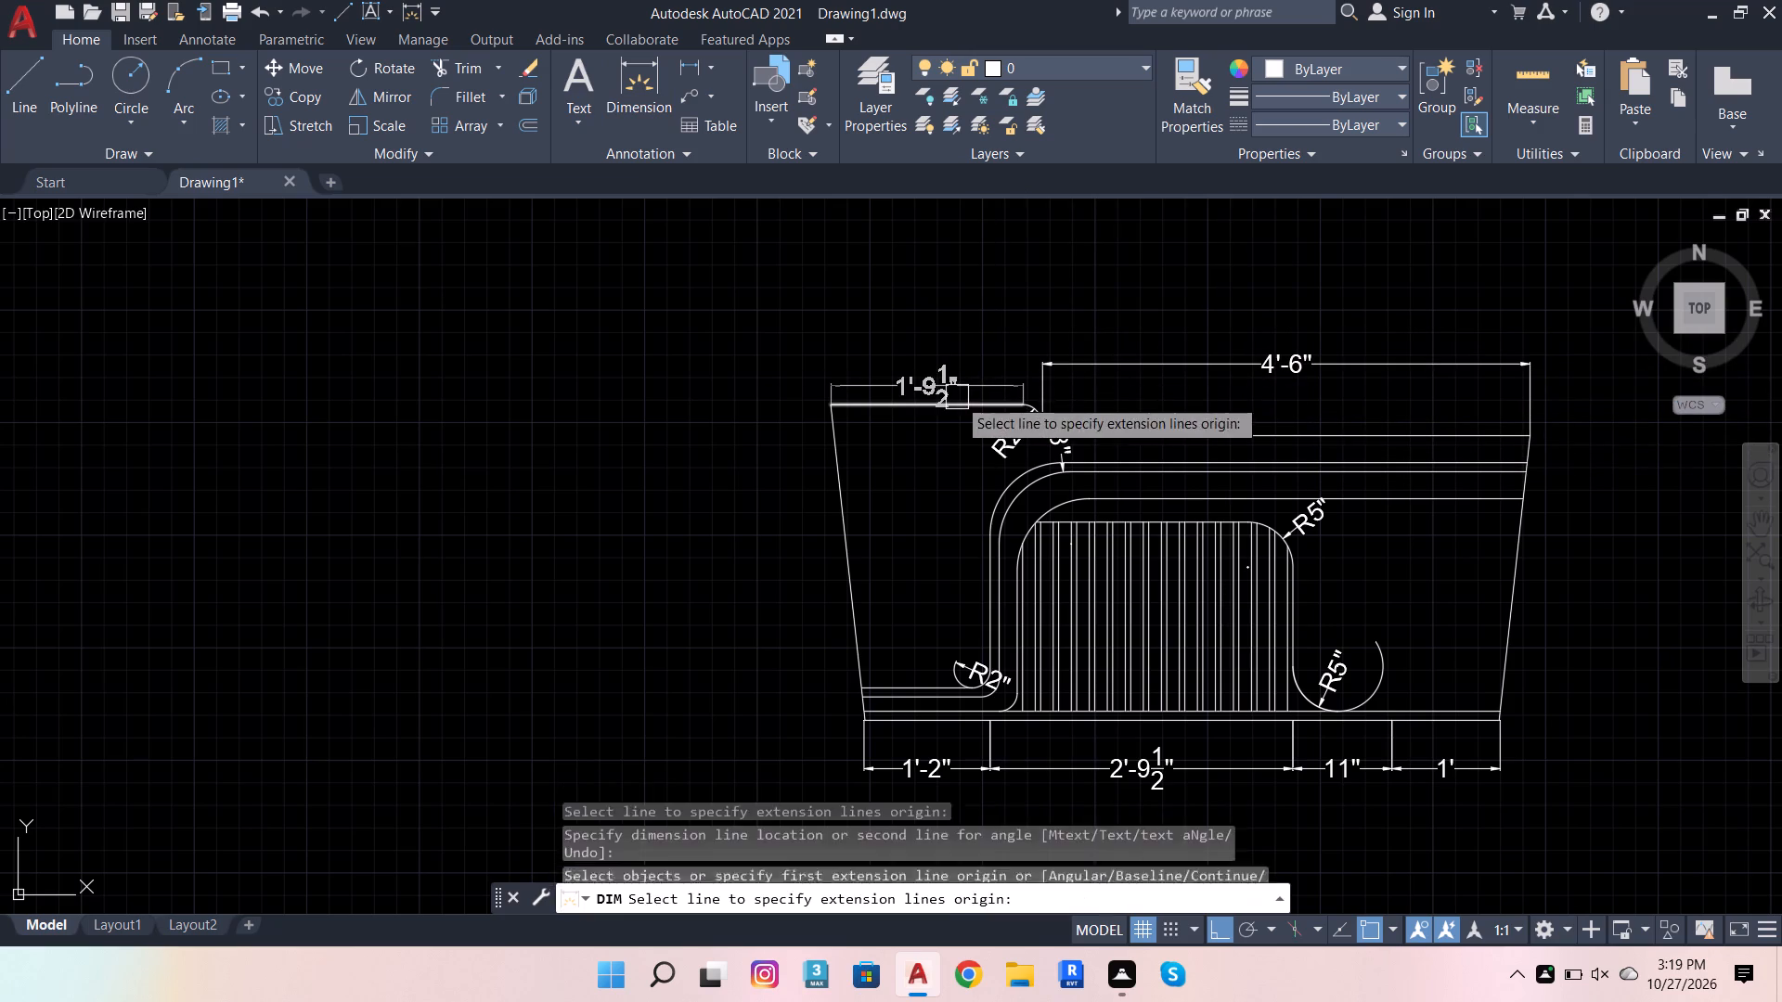
pyautogui.click(957, 397)
pyautogui.click(954, 342)
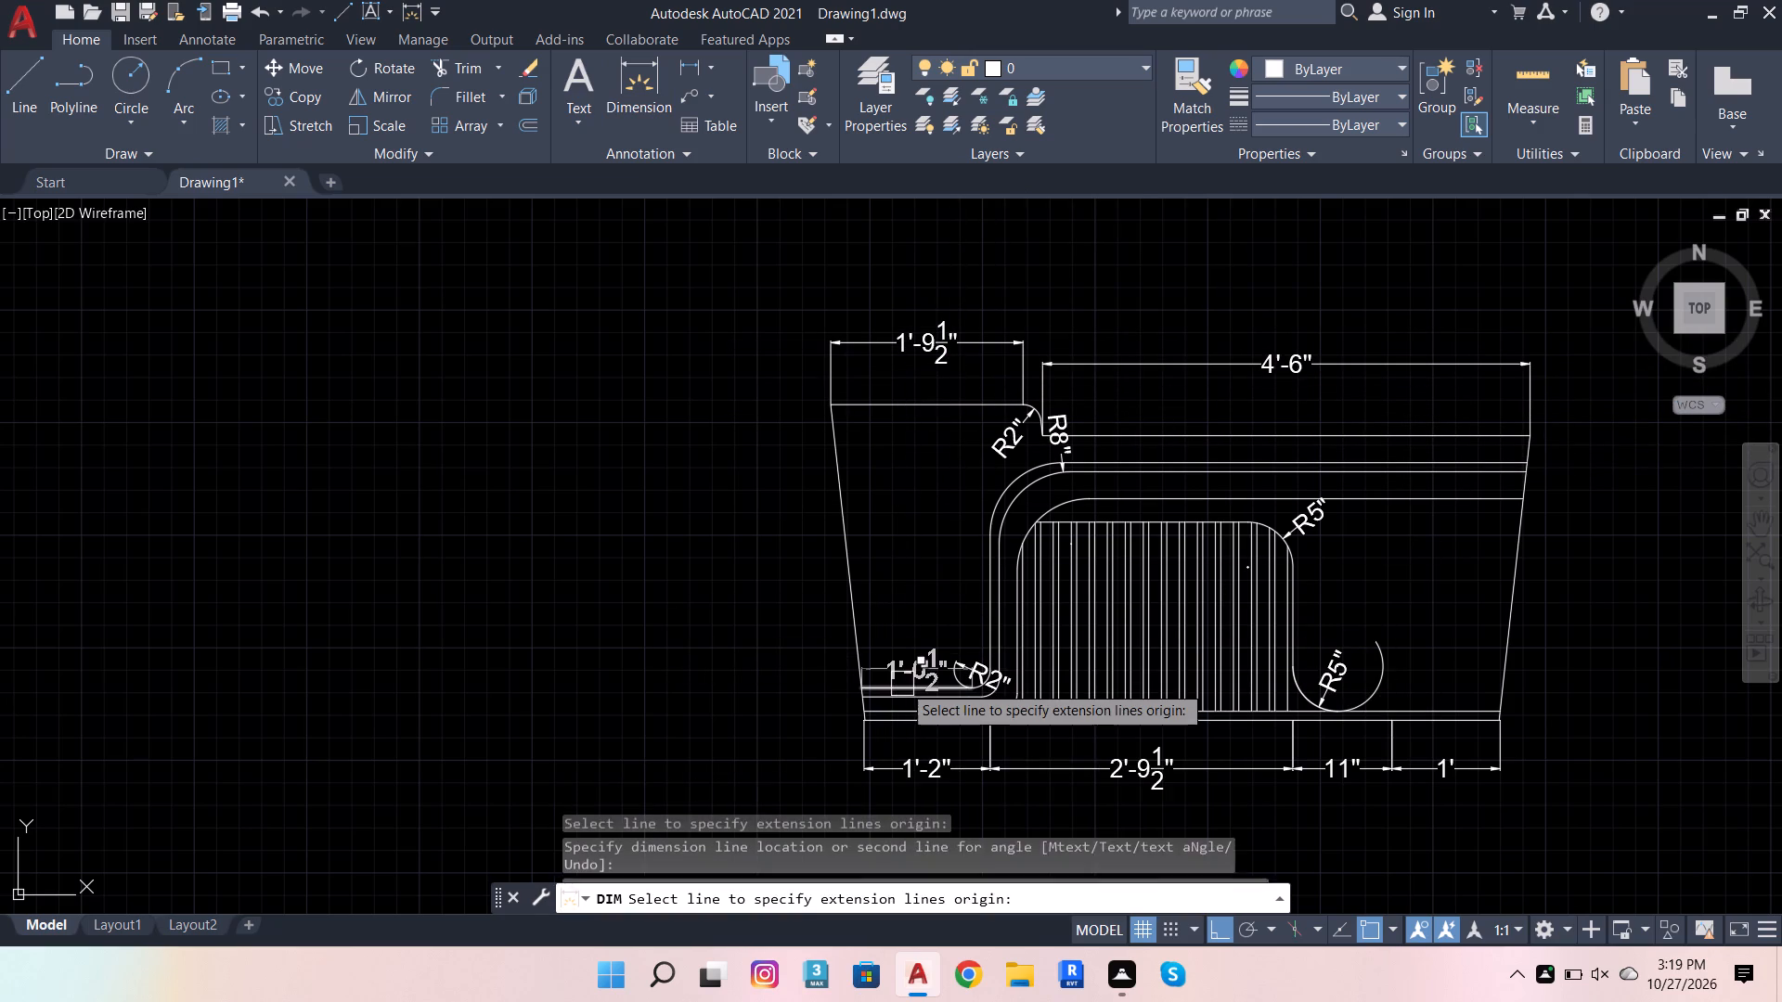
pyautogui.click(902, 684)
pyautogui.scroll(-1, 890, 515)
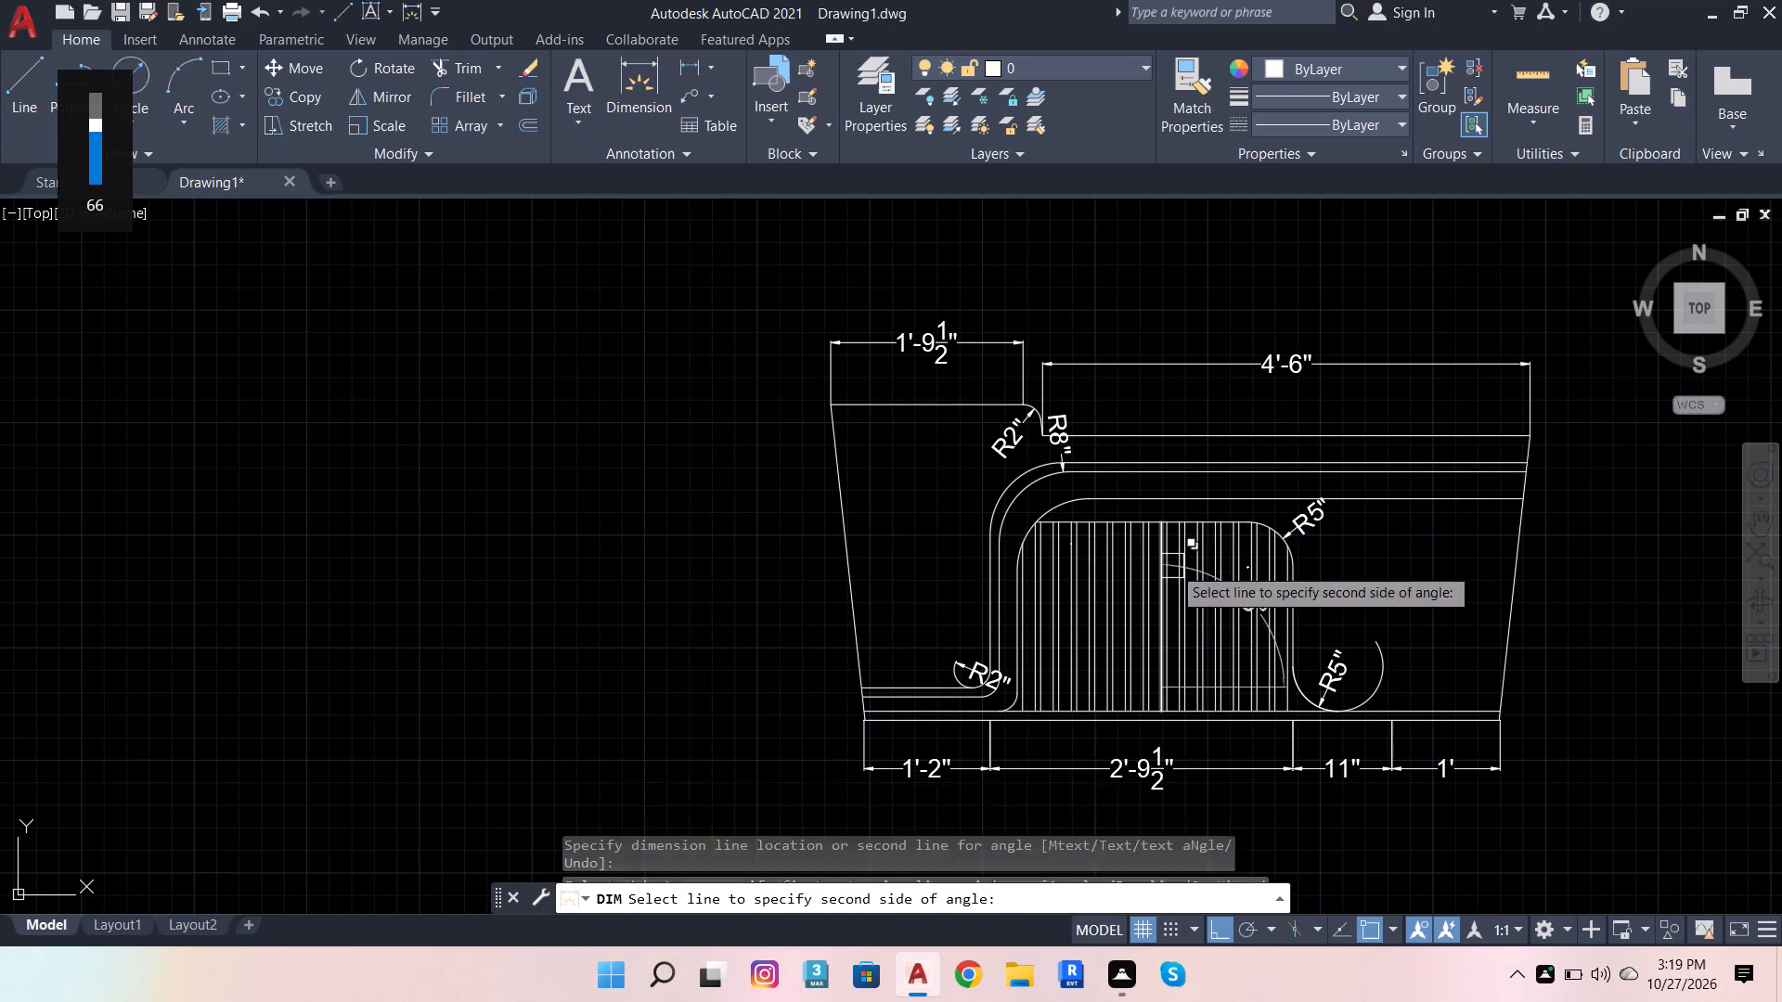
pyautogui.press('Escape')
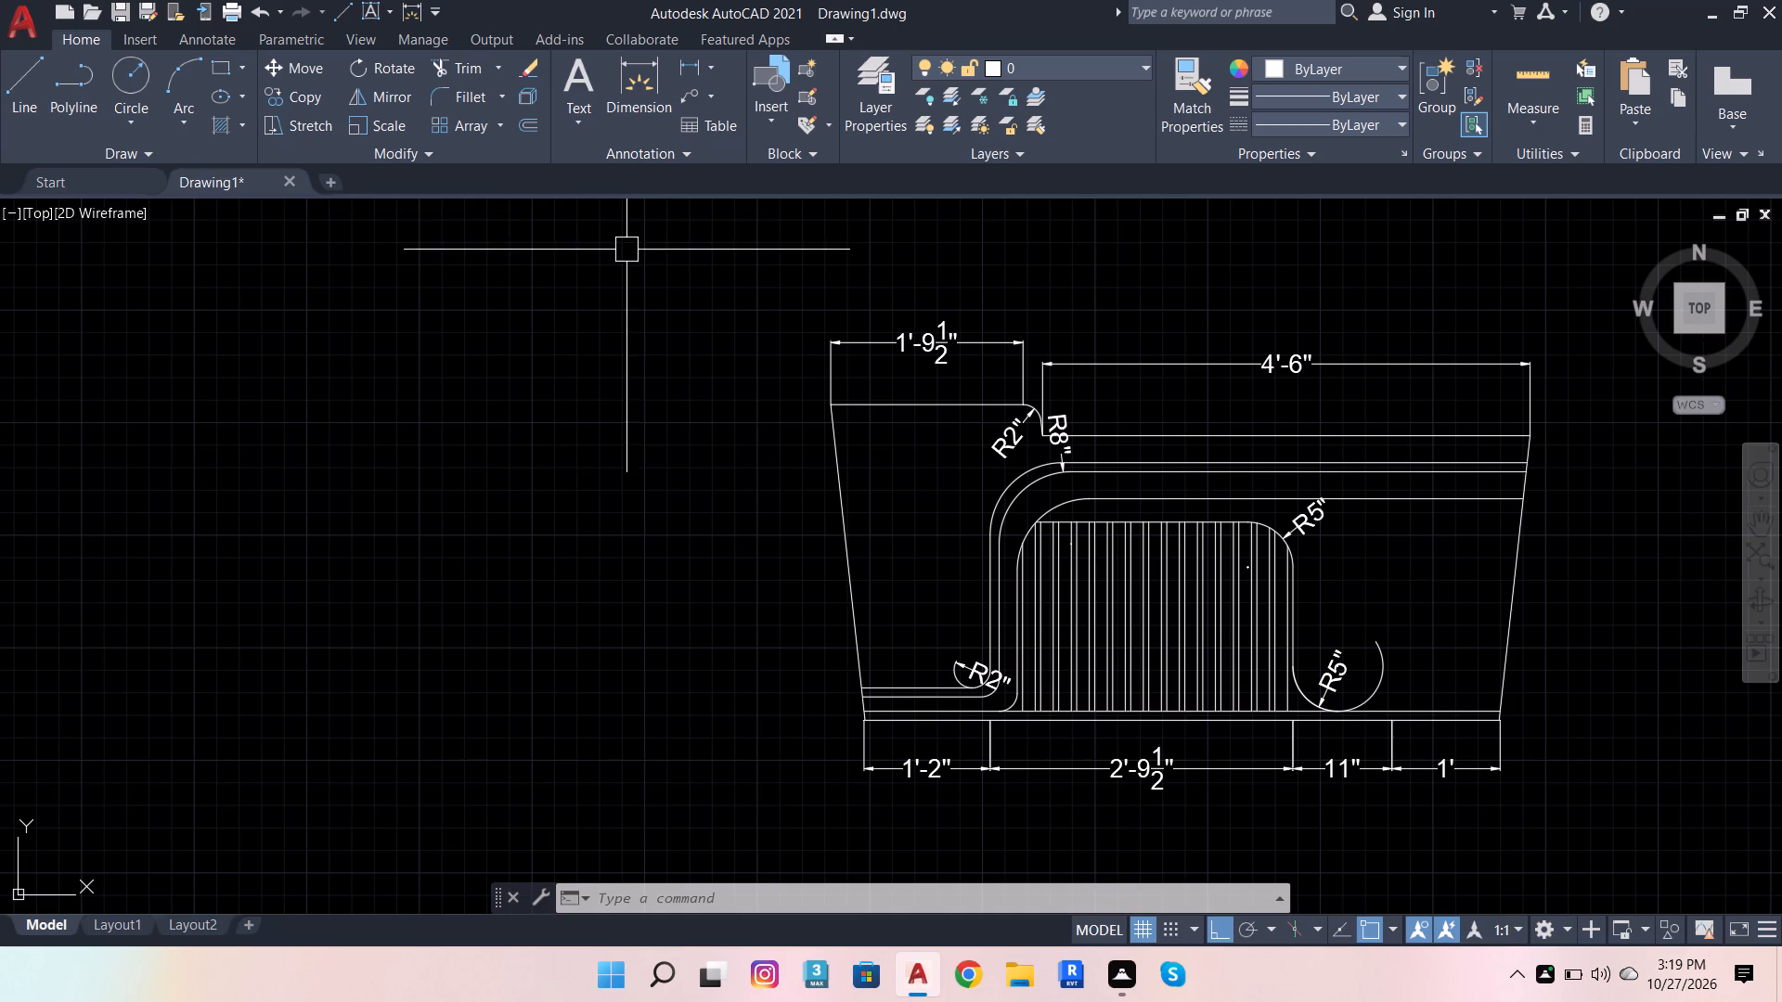
# Dimension the thickness of the thin base strip at the elevation's lower-right corner, placing the dimension outside the right slanted side.
pyautogui.click(605, 96)
pyautogui.scroll(-2, 920, 410)
pyautogui.scroll(2, 1181, 545)
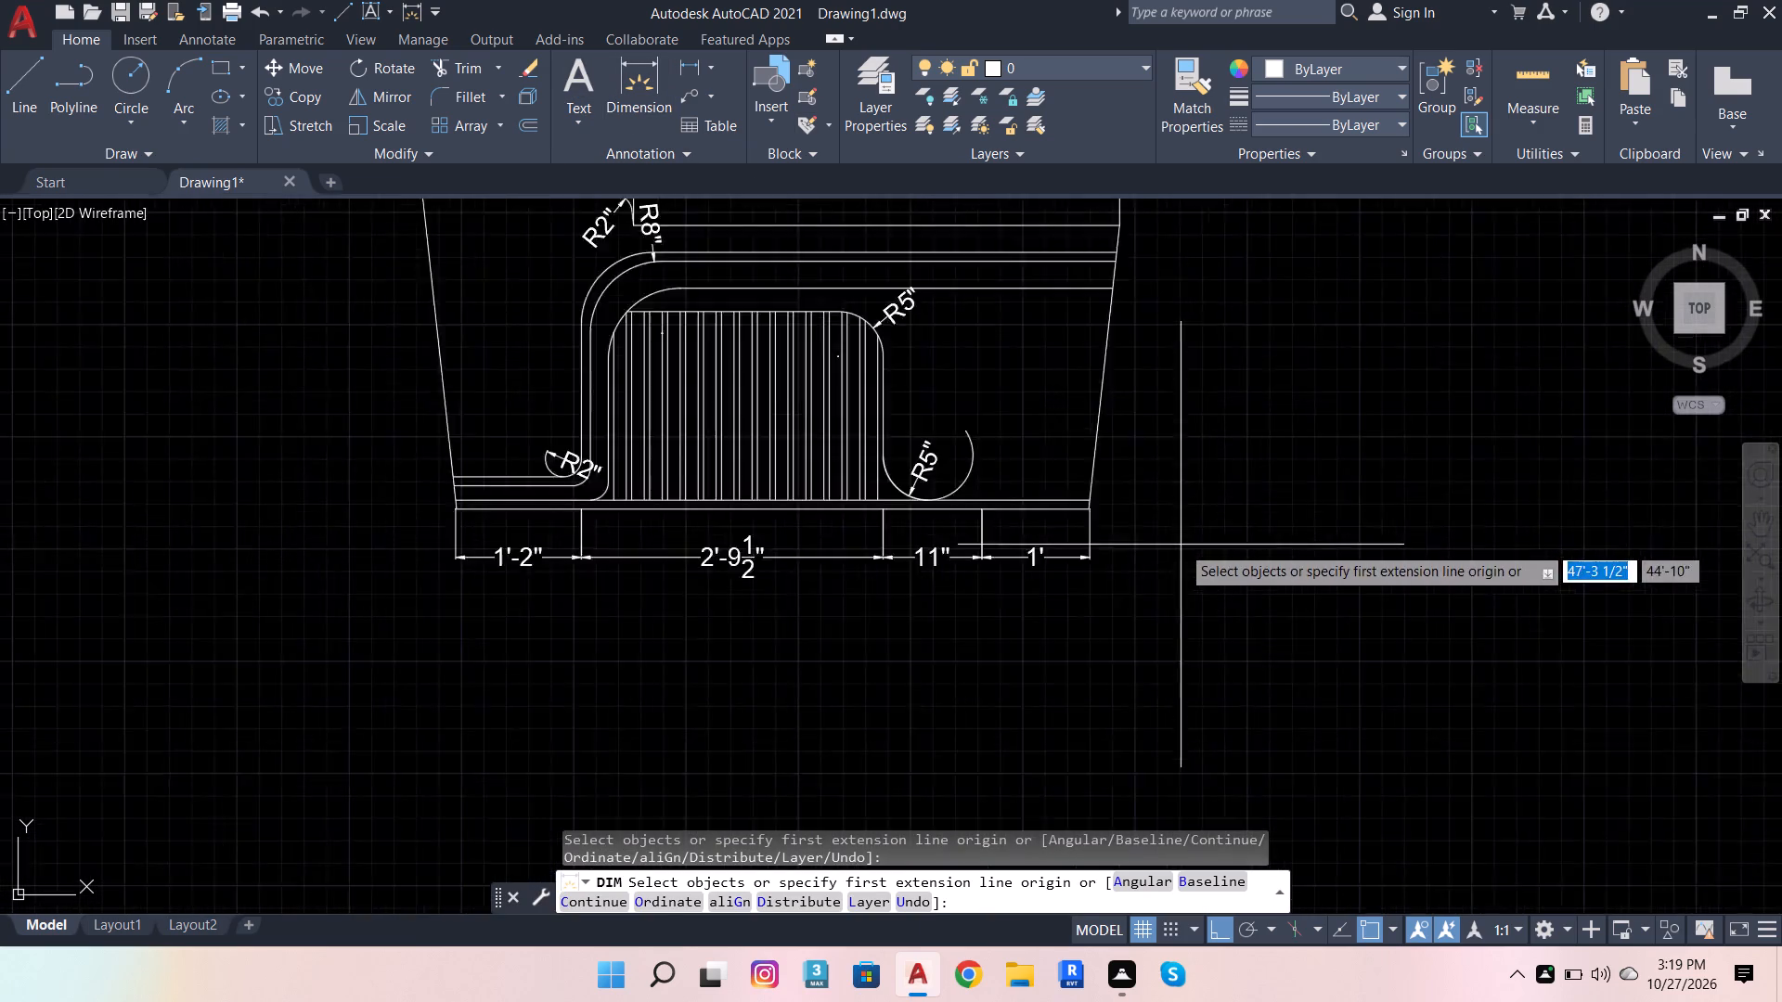
pyautogui.scroll(1, 1181, 545)
pyautogui.scroll(3, 1052, 468)
pyautogui.click(982, 482)
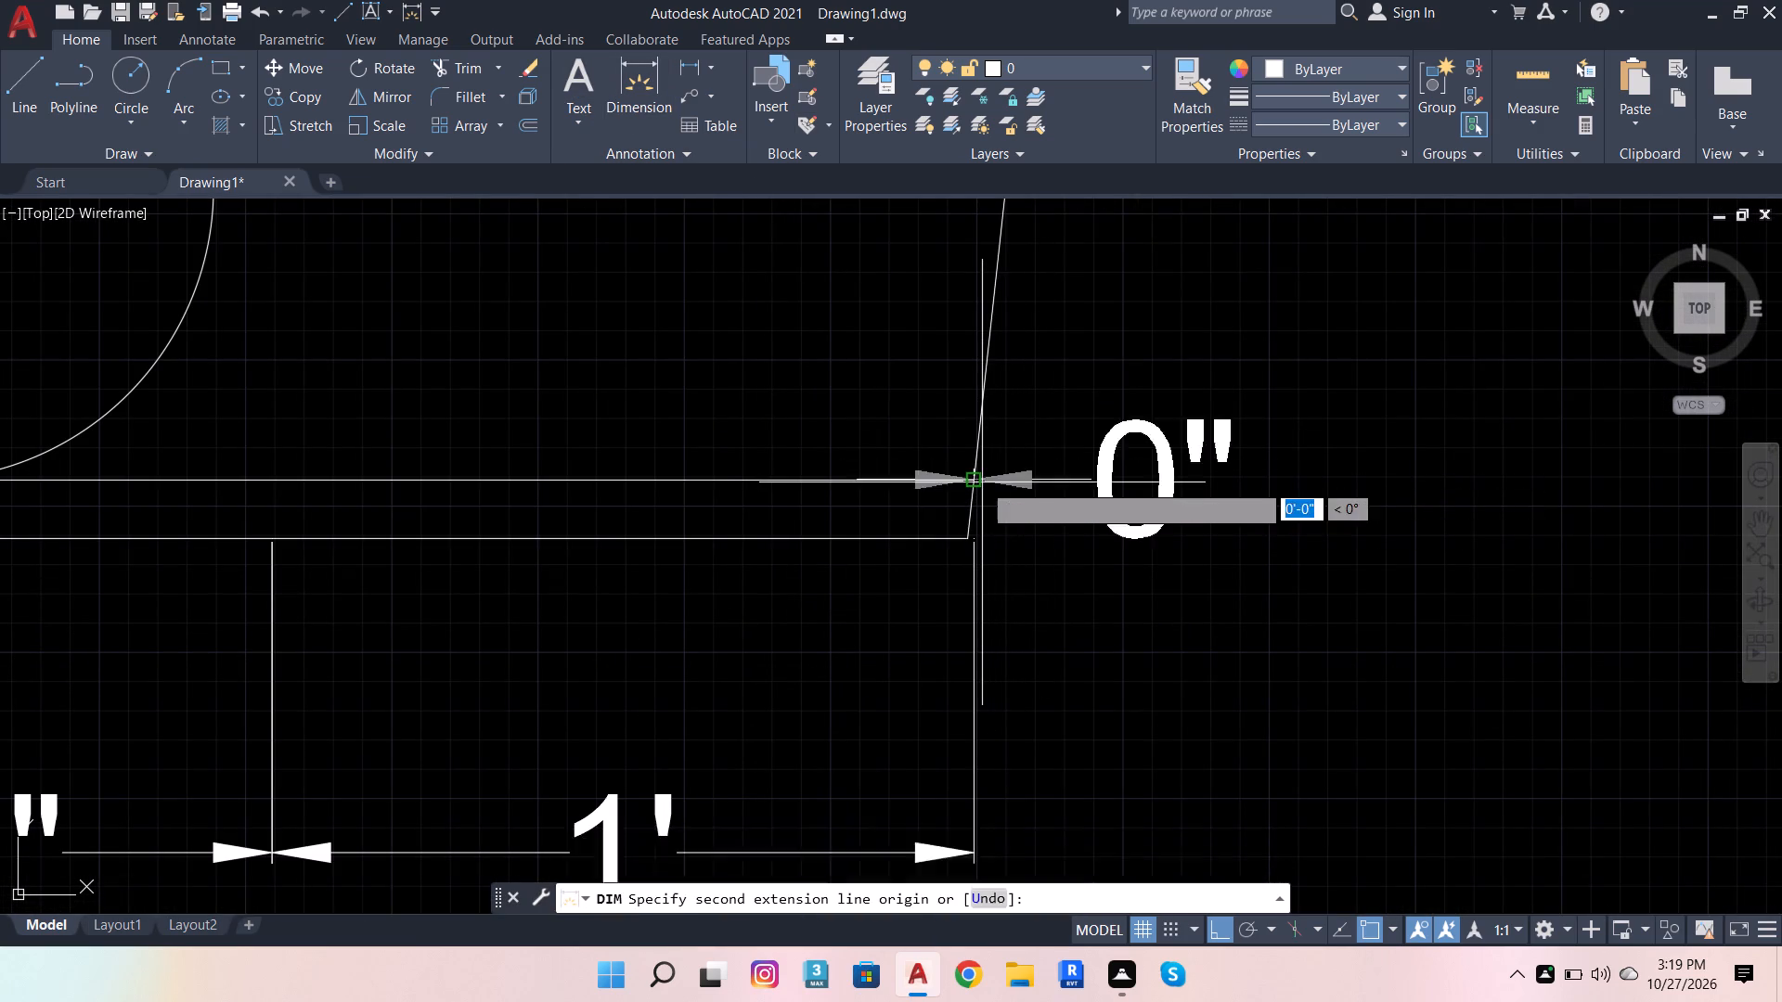
pyautogui.click(972, 533)
pyautogui.click(1270, 549)
# Dimension the height from the base strip's top line to the lowest horizontal line above the slatted opening, aligned with the strip thickness dimension.
pyautogui.scroll(-4, 1160, 618)
pyautogui.scroll(2, 1119, 577)
pyautogui.click(1143, 634)
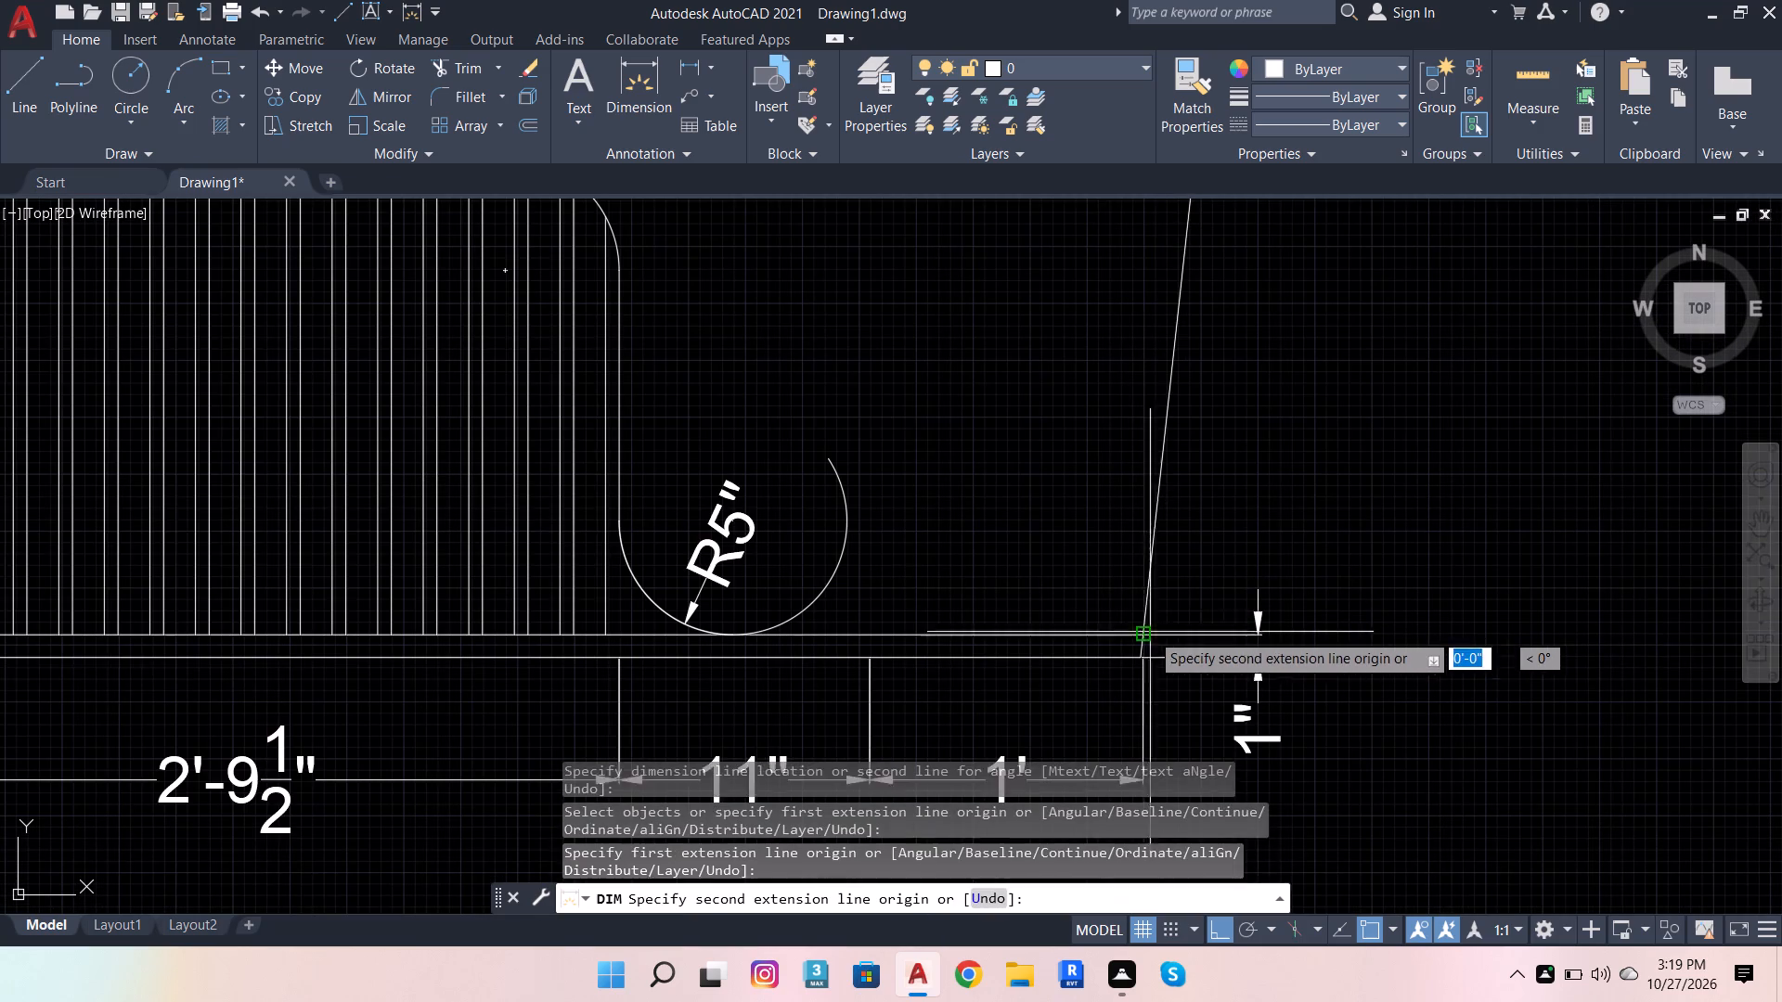
pyautogui.scroll(-2, 1150, 632)
pyautogui.click(1162, 417)
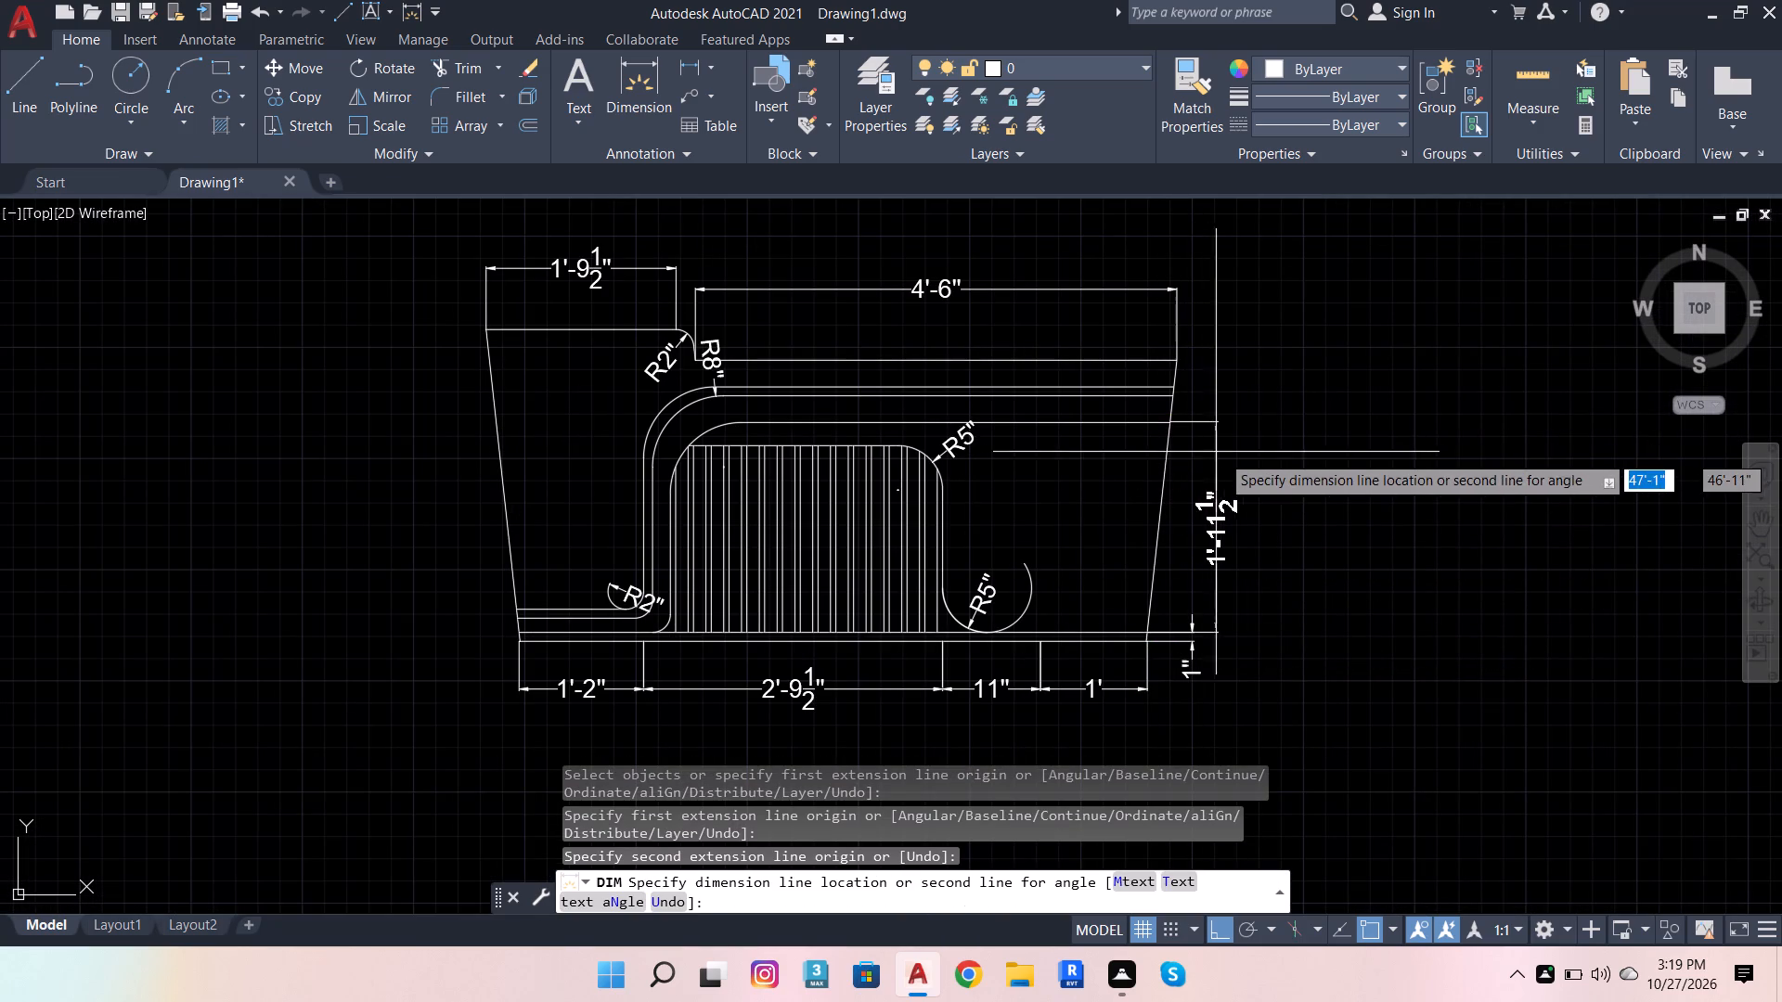
pyautogui.scroll(2, 1213, 651)
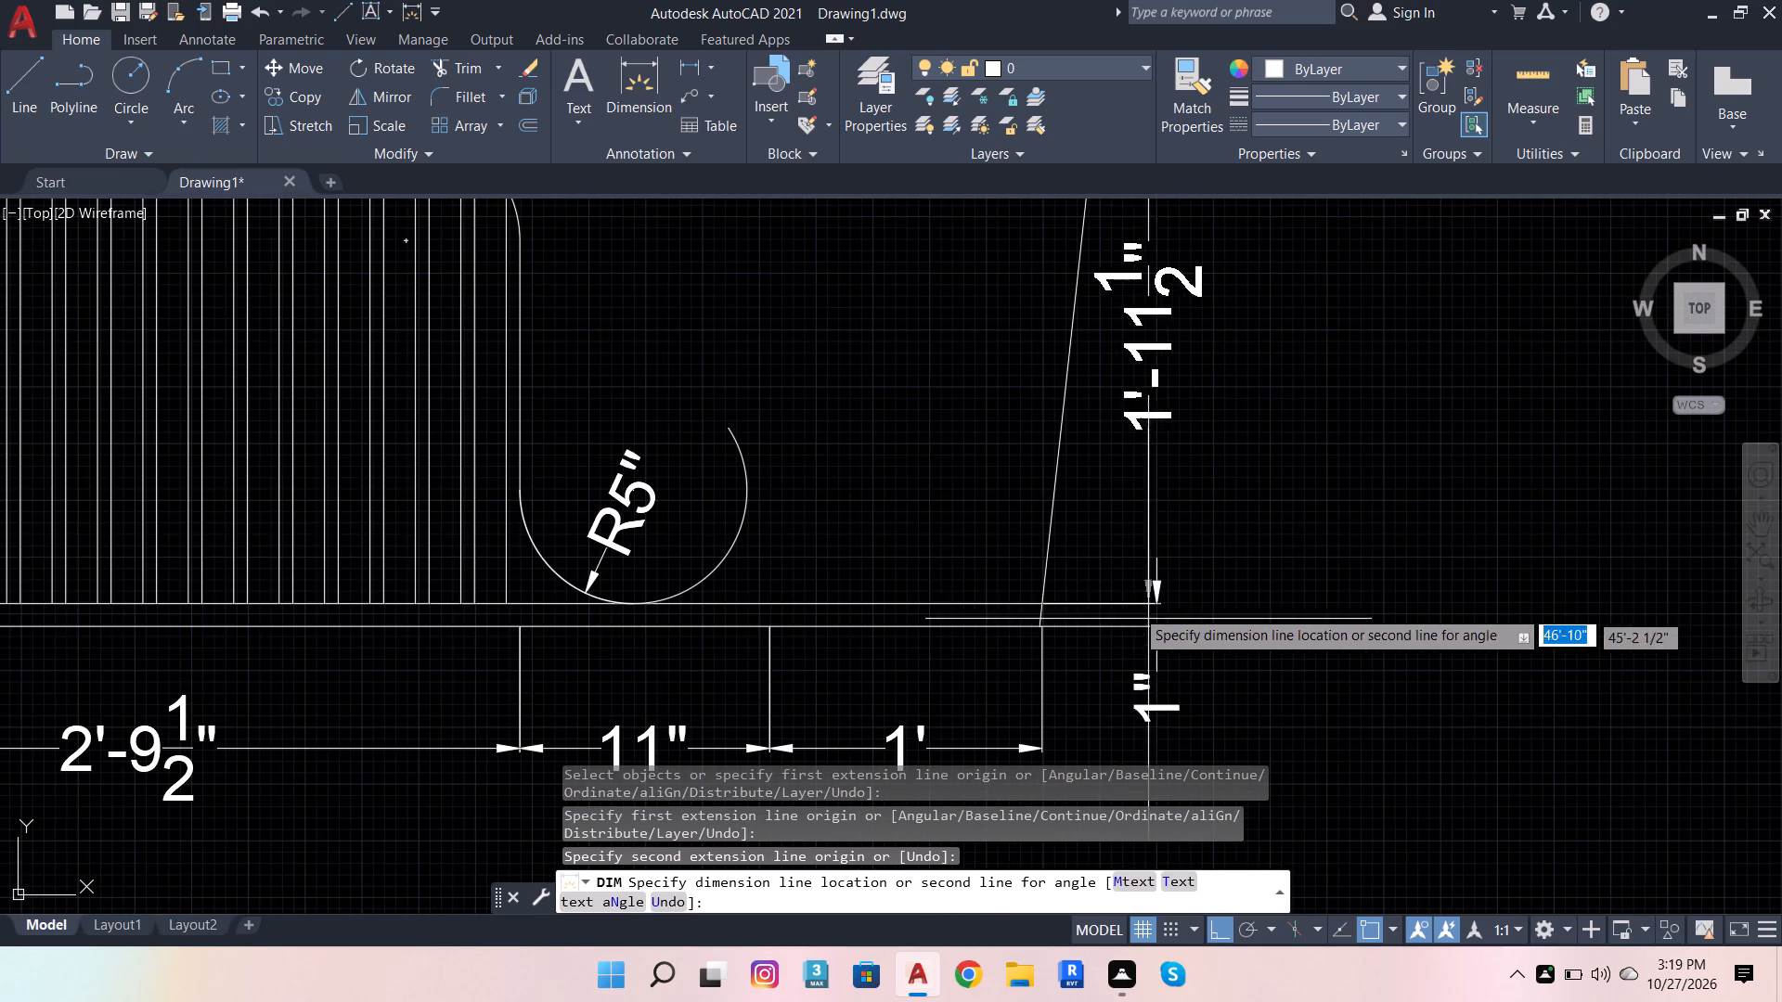
pyautogui.click(1157, 588)
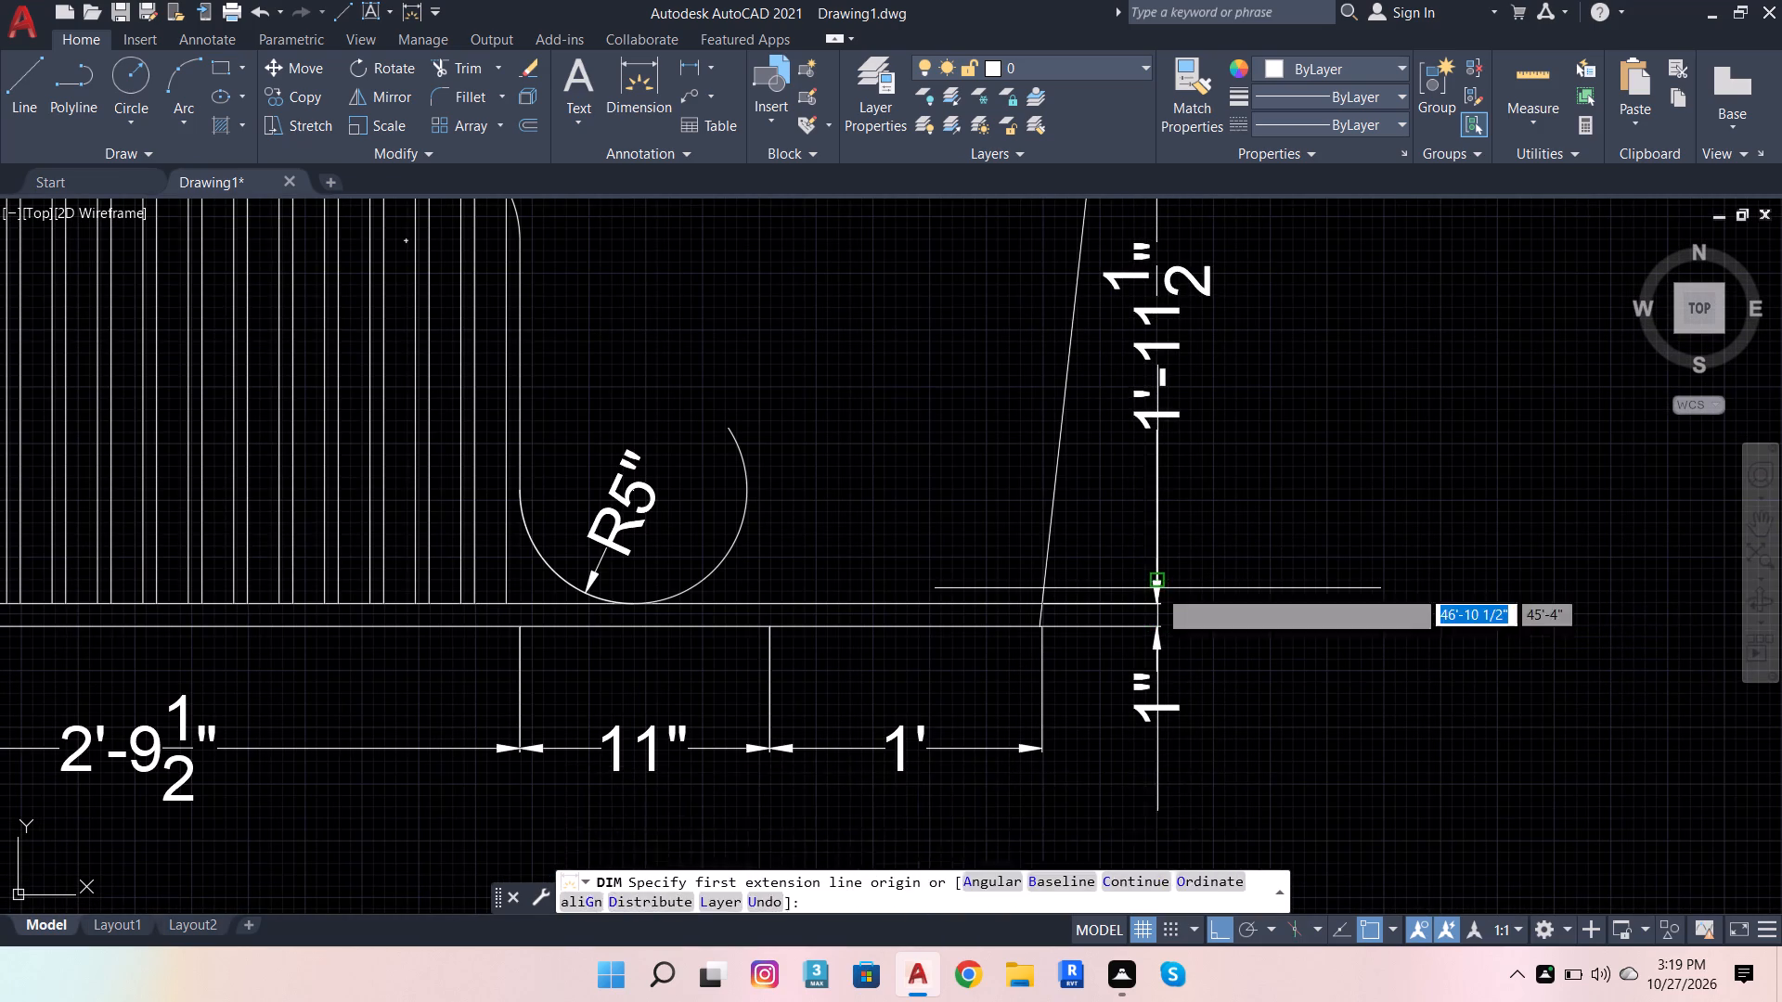
# Dimension the gap between that horizontal line and the double band's lower line at the right slanted side, aligned with the height dimension below.
pyautogui.scroll(-2, 1212, 707)
pyautogui.scroll(3, 1153, 418)
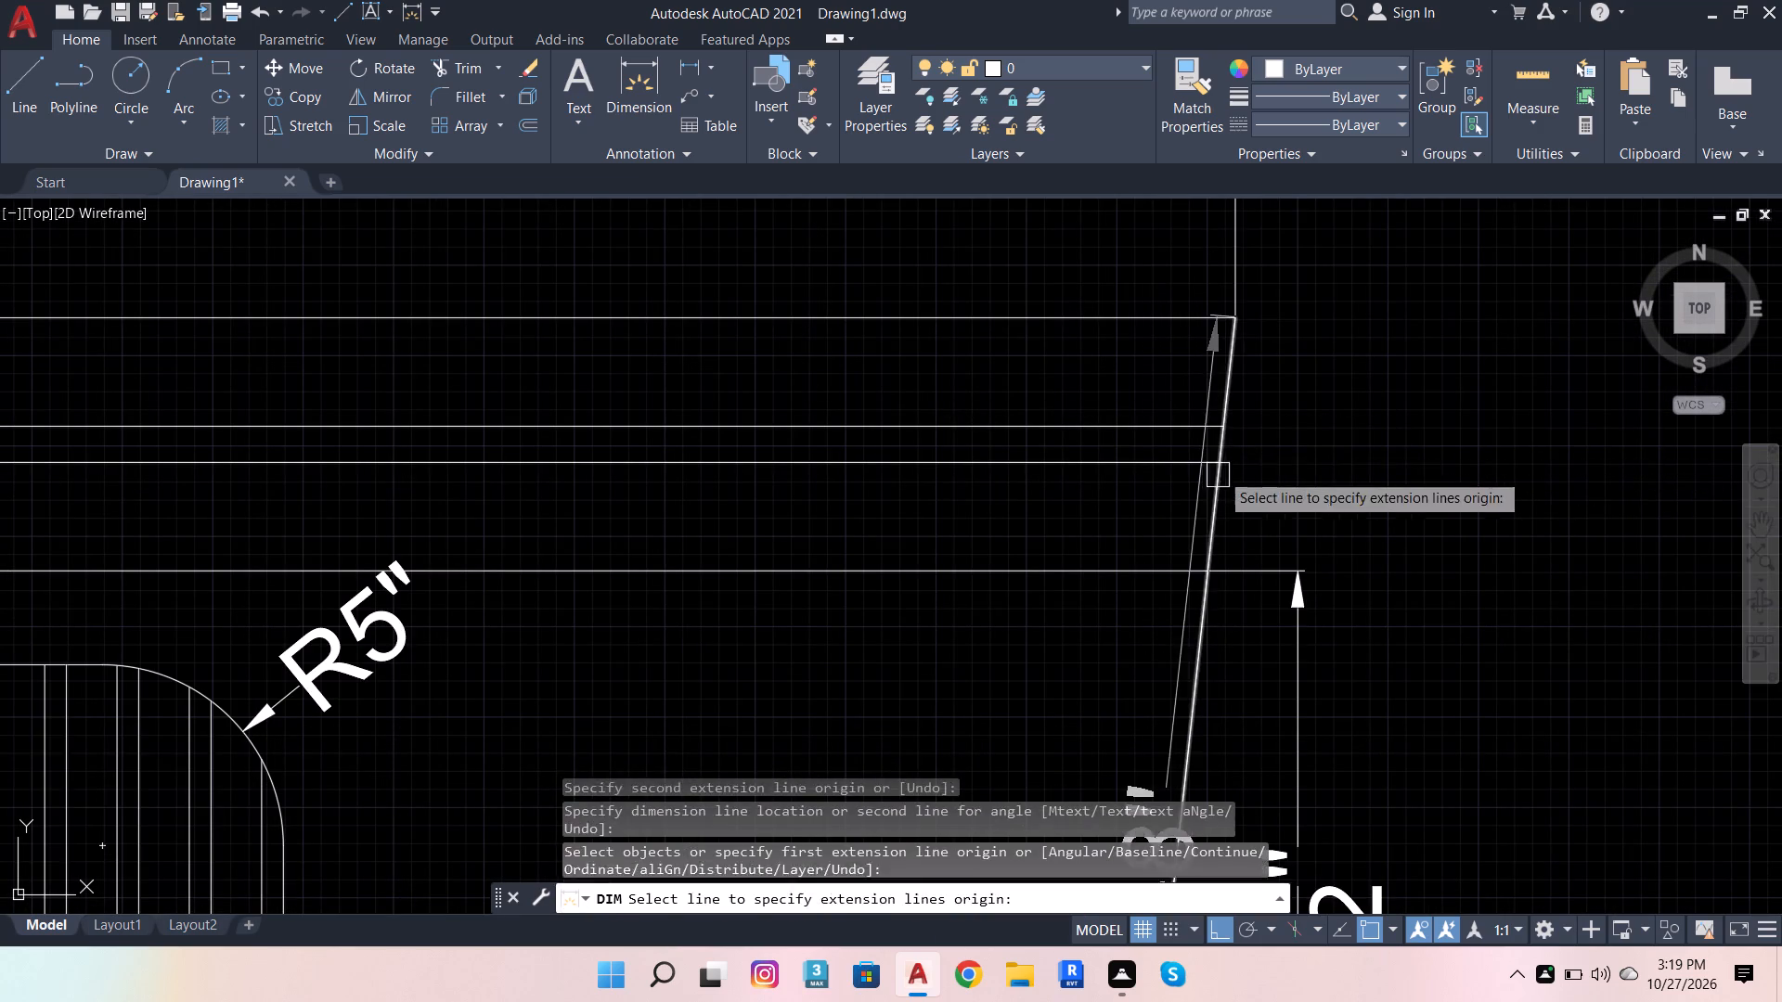
pyautogui.click(1224, 462)
pyautogui.click(1202, 577)
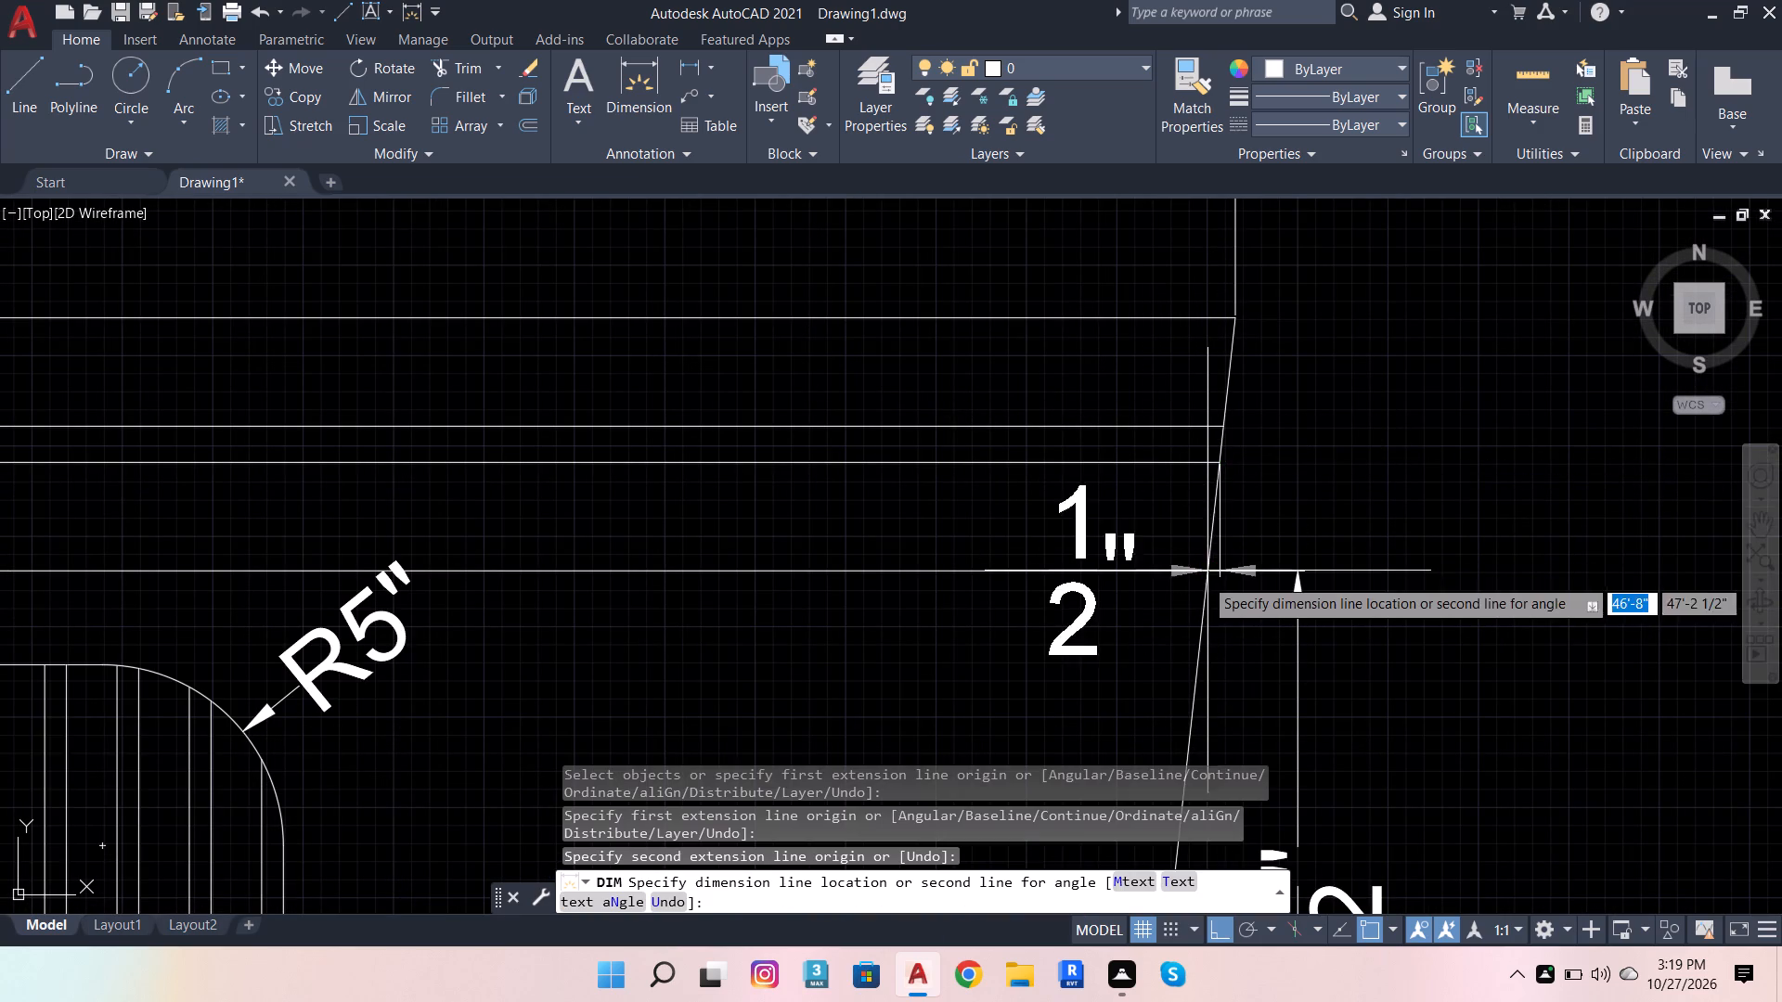
pyautogui.click(1300, 567)
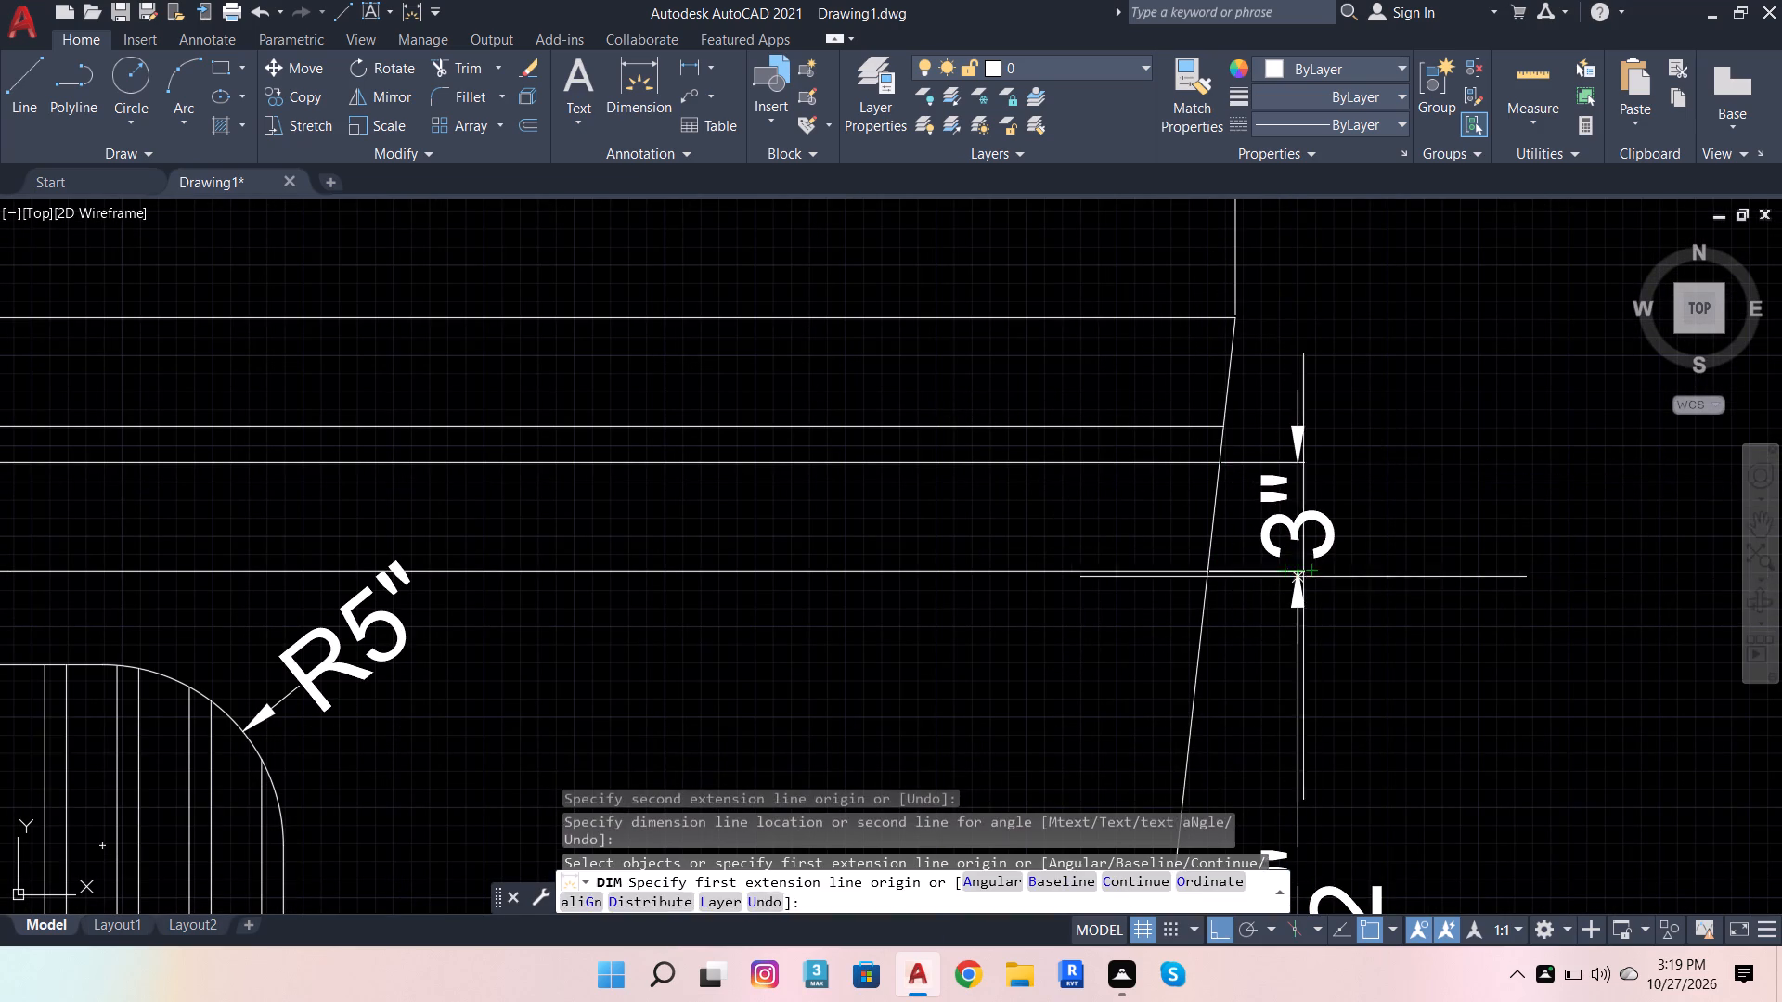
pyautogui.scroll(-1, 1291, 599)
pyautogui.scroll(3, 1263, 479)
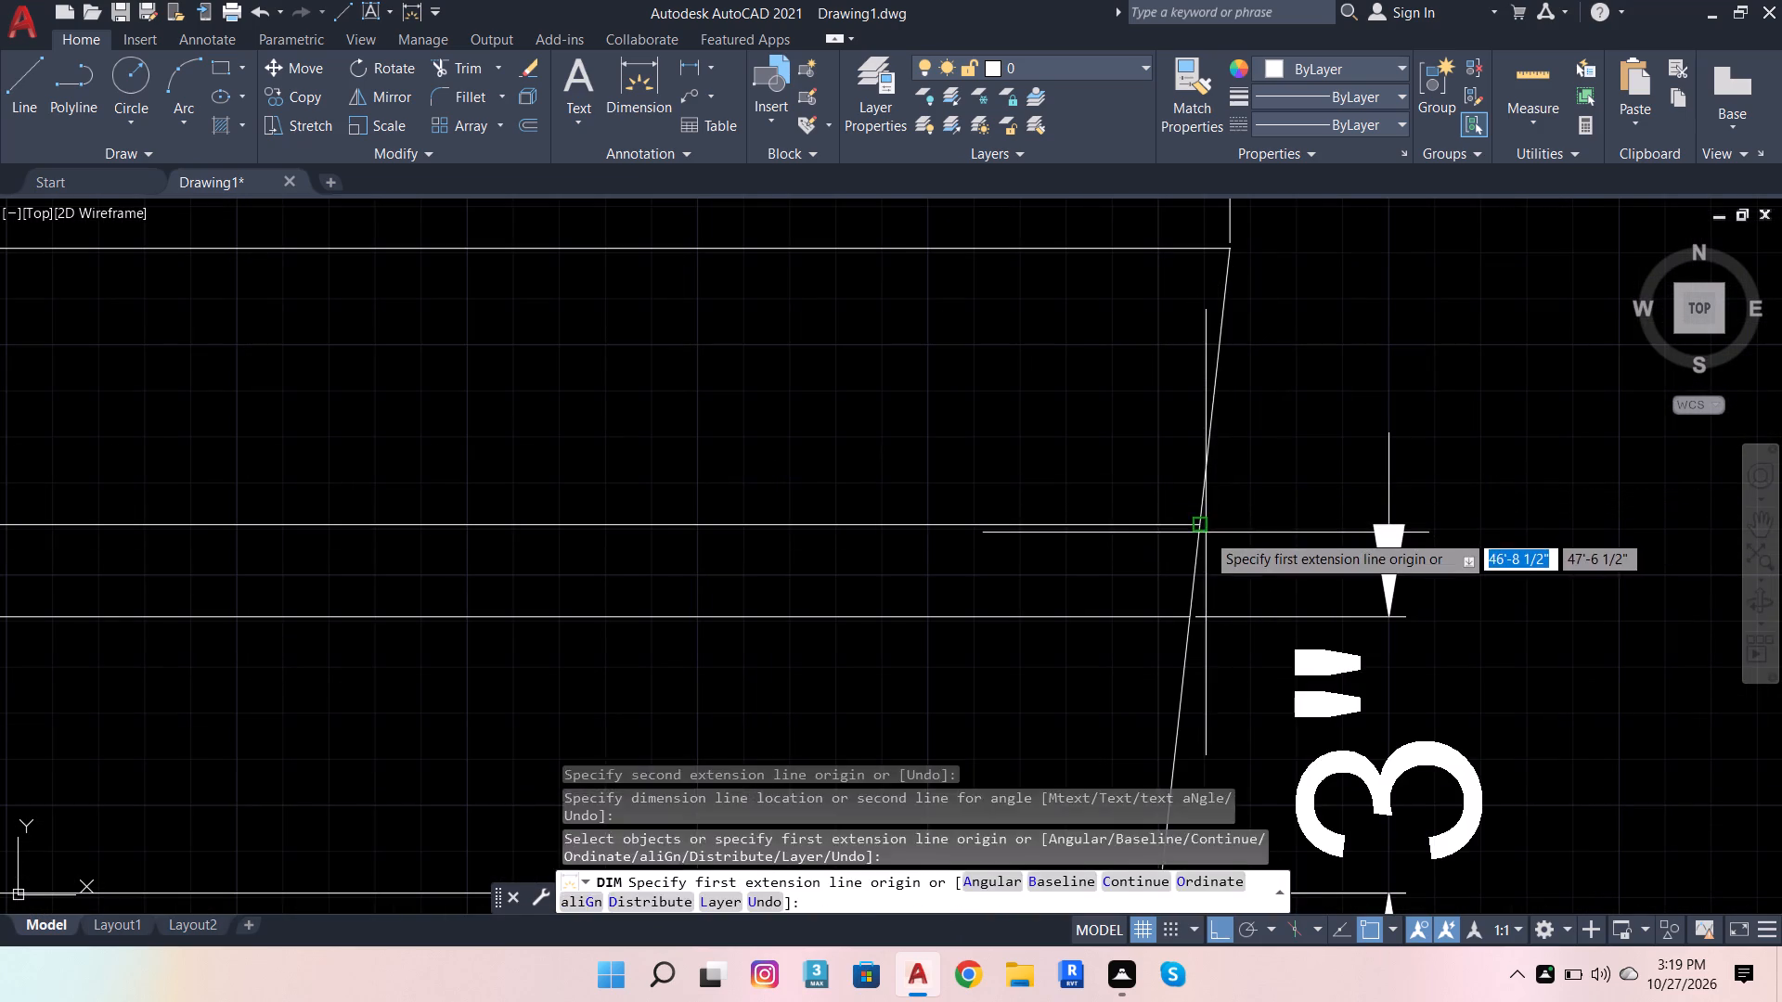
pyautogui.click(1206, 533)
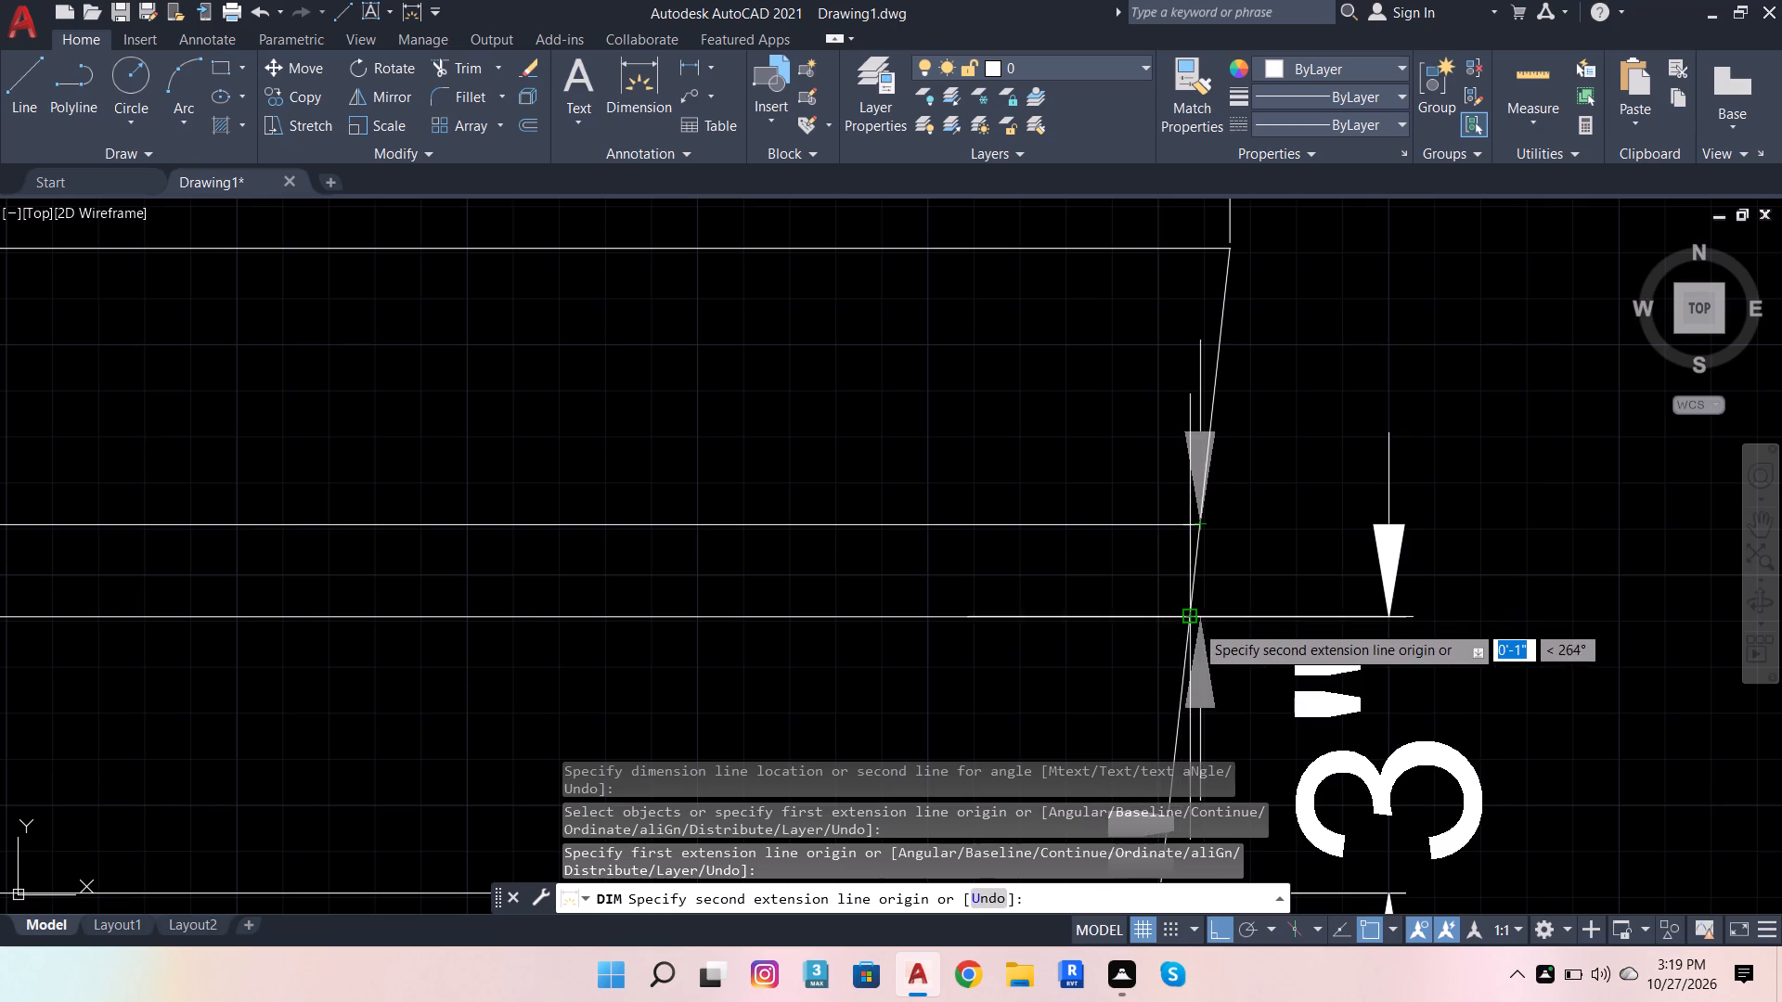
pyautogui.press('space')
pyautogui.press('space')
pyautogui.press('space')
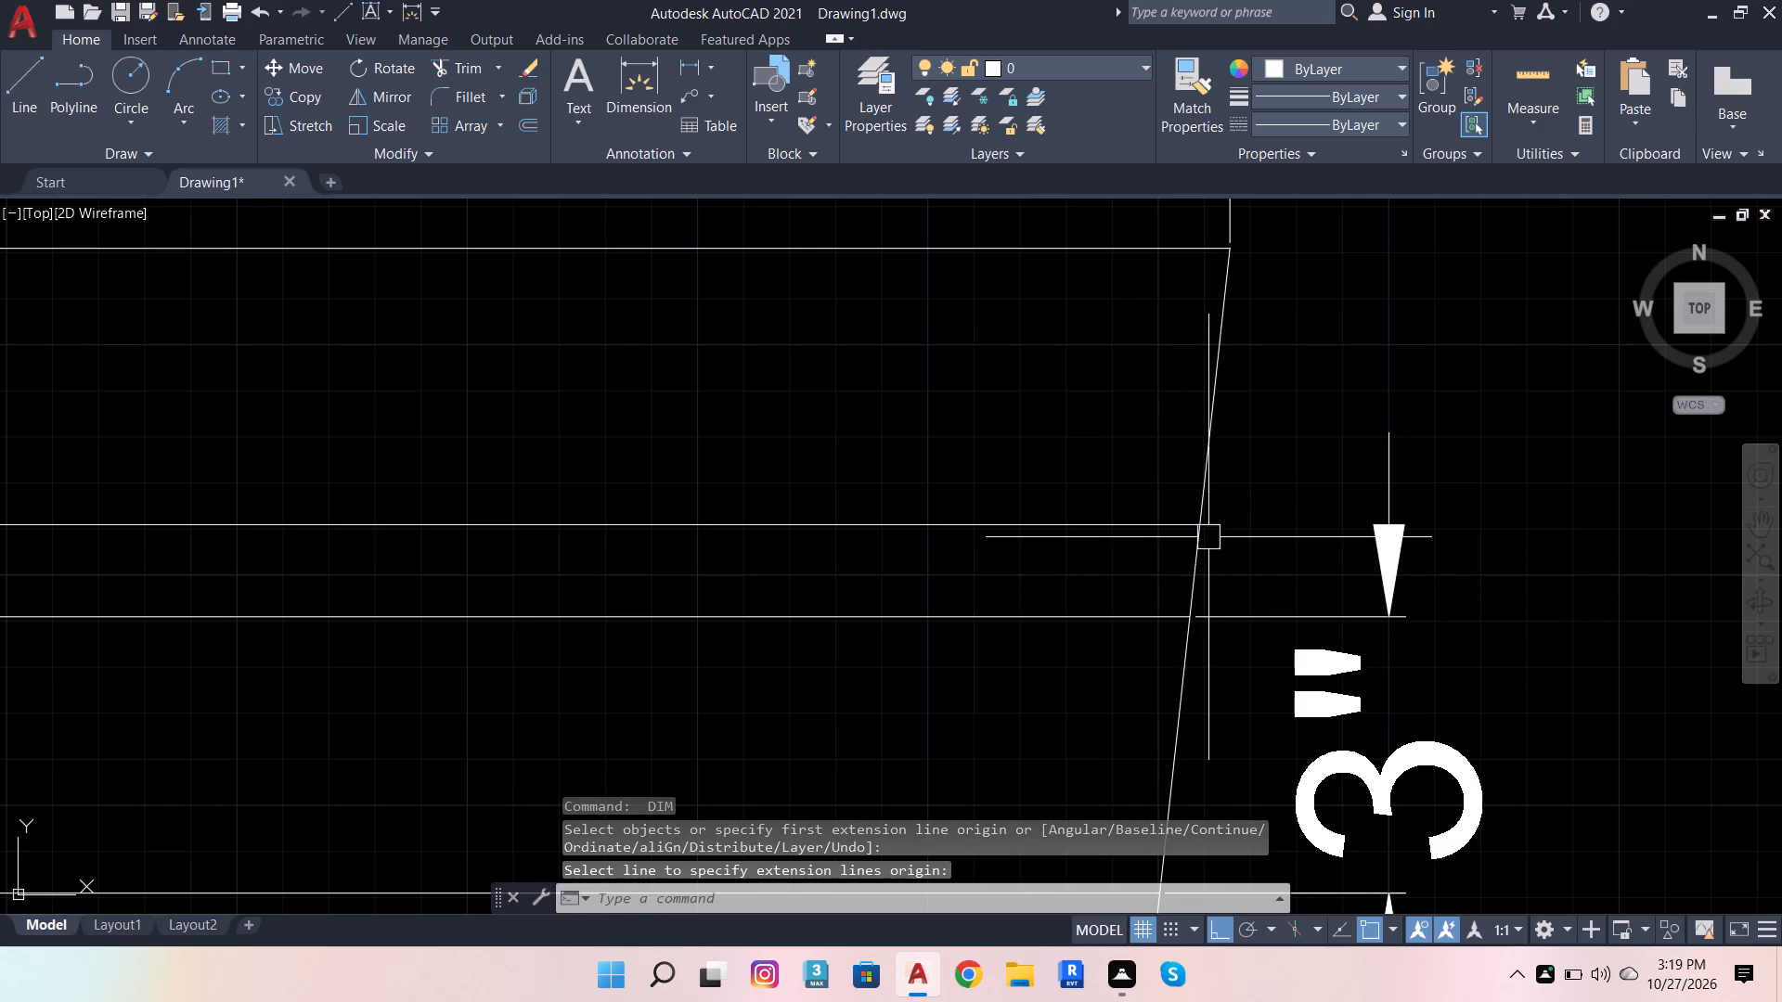
# Dimension the double band's thickness at the right slanted side, placing it farther out than the other vertical dimensions.
pyautogui.press('space')
pyautogui.click(1184, 623)
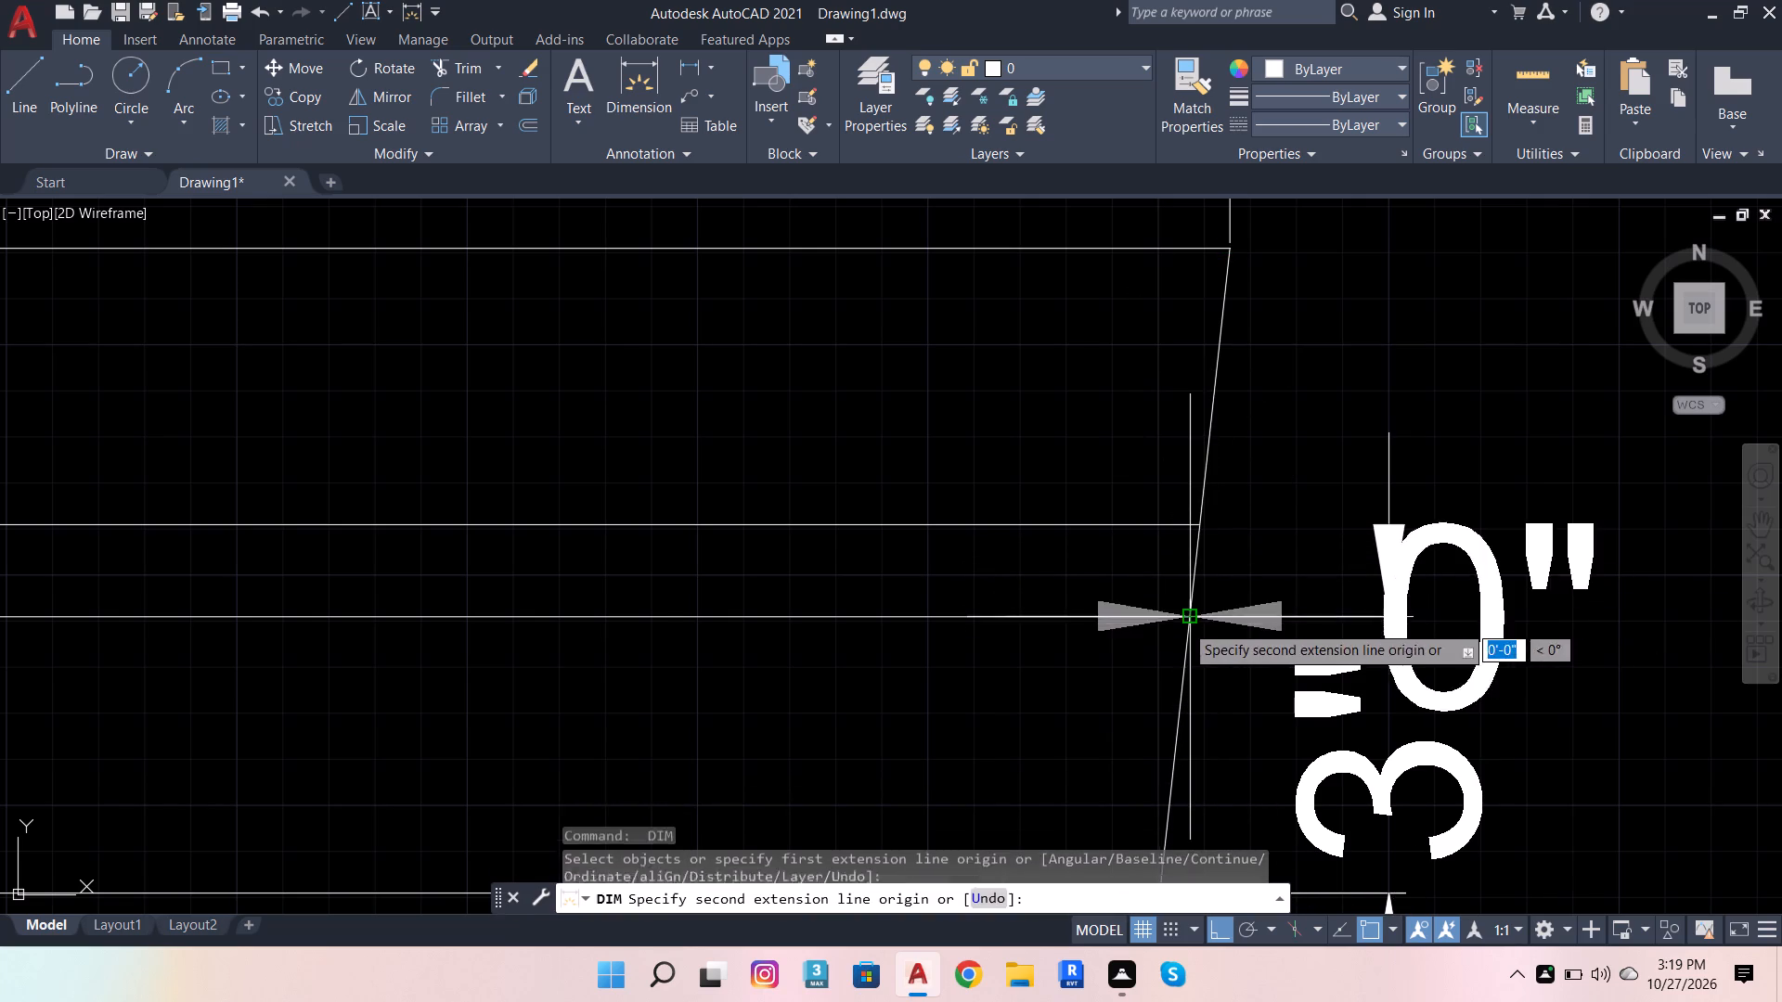
pyautogui.click(1195, 522)
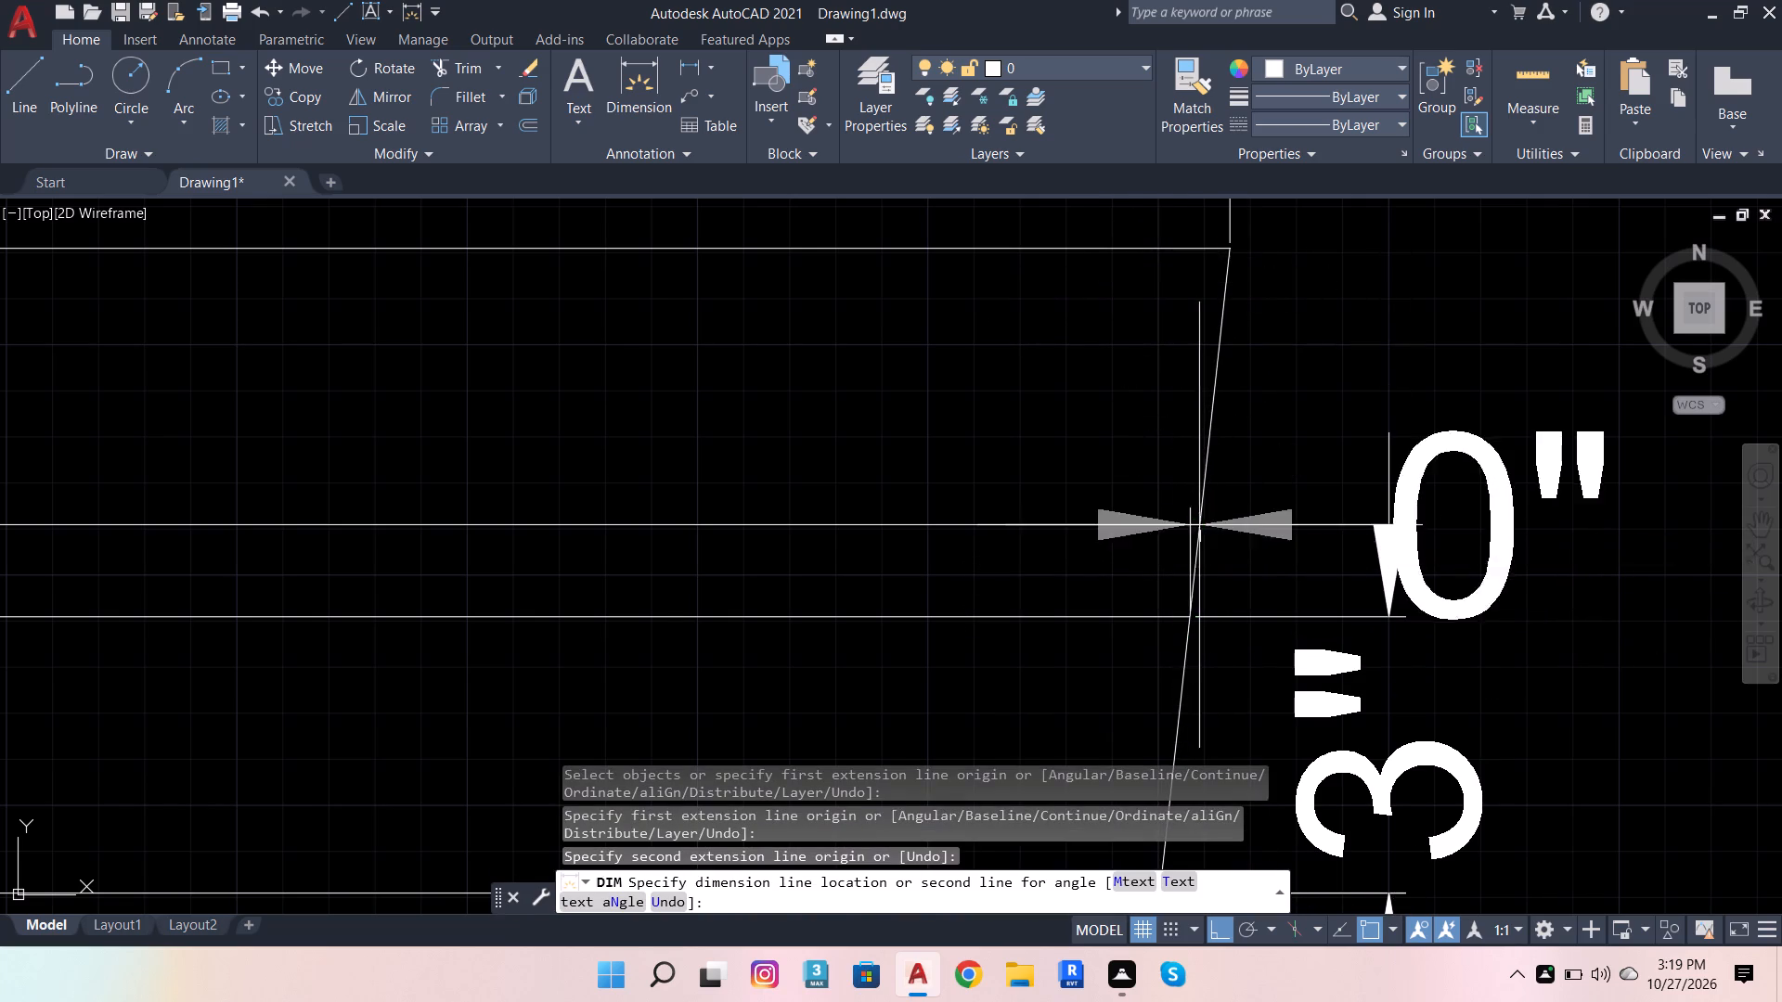
pyautogui.scroll(-3, 1528, 558)
pyautogui.click(1585, 577)
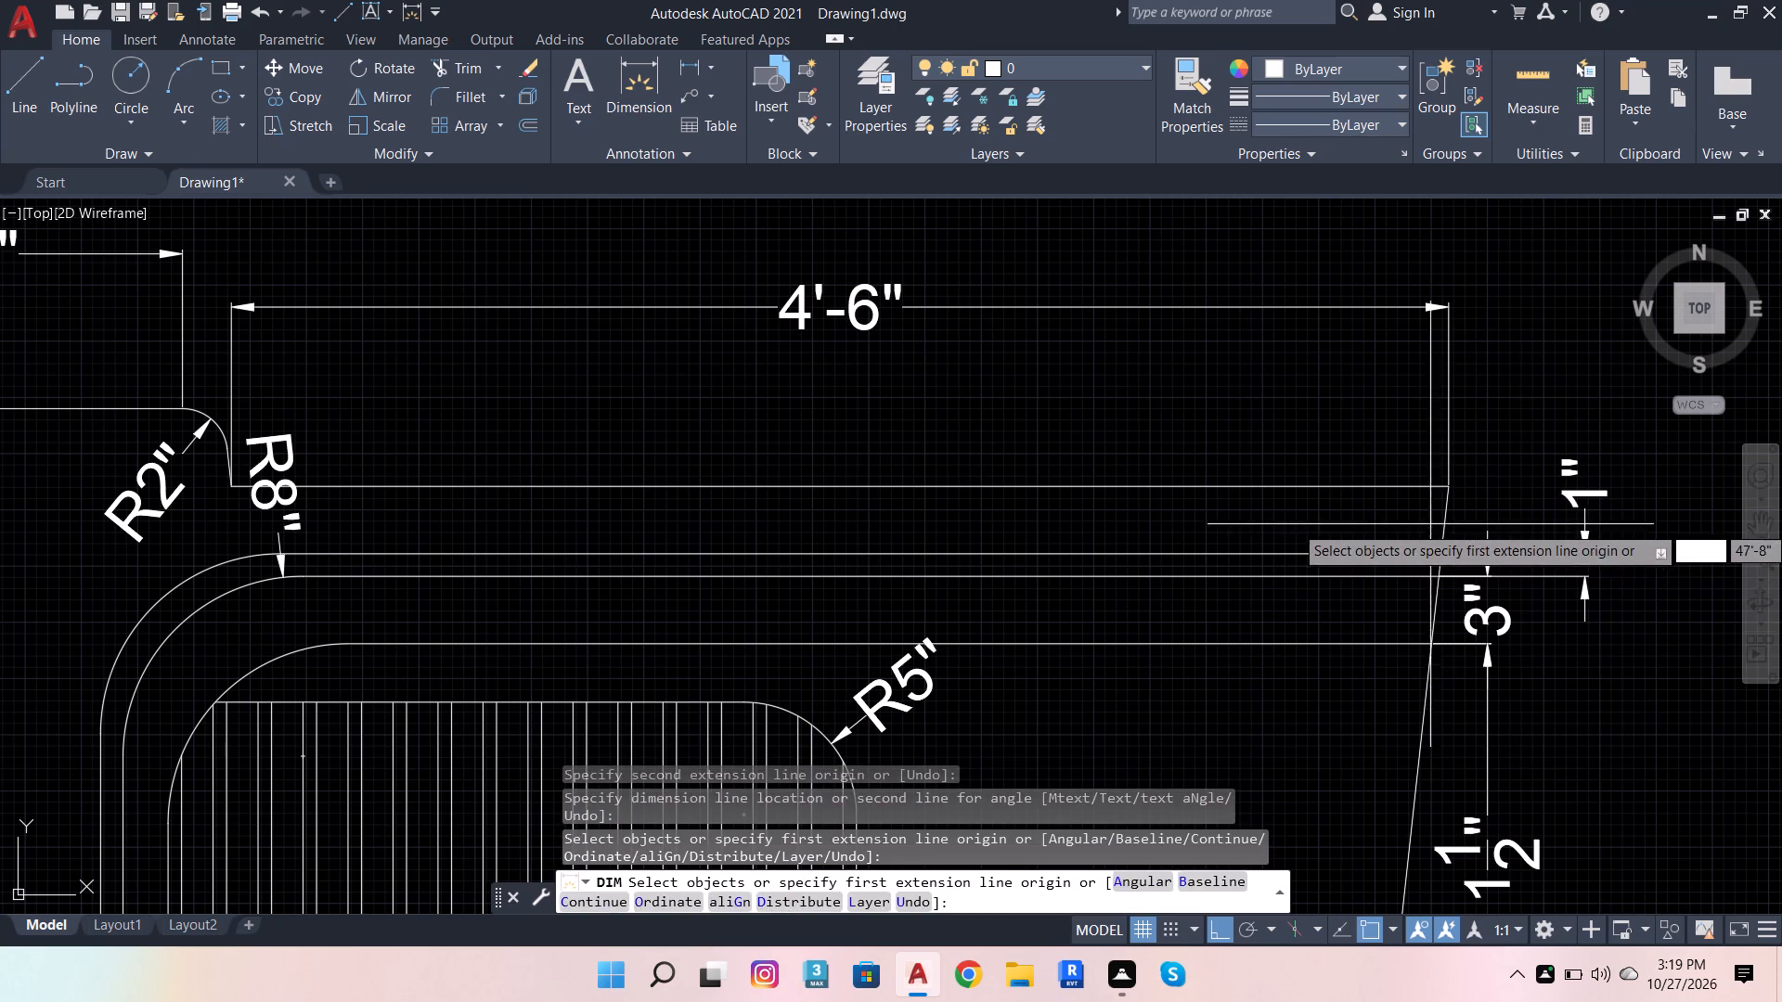
# Dimension the distance from the elevation's upper-right corner to the double band's upper line, aligned with the vertical gap dimension below.
pyautogui.click(1460, 485)
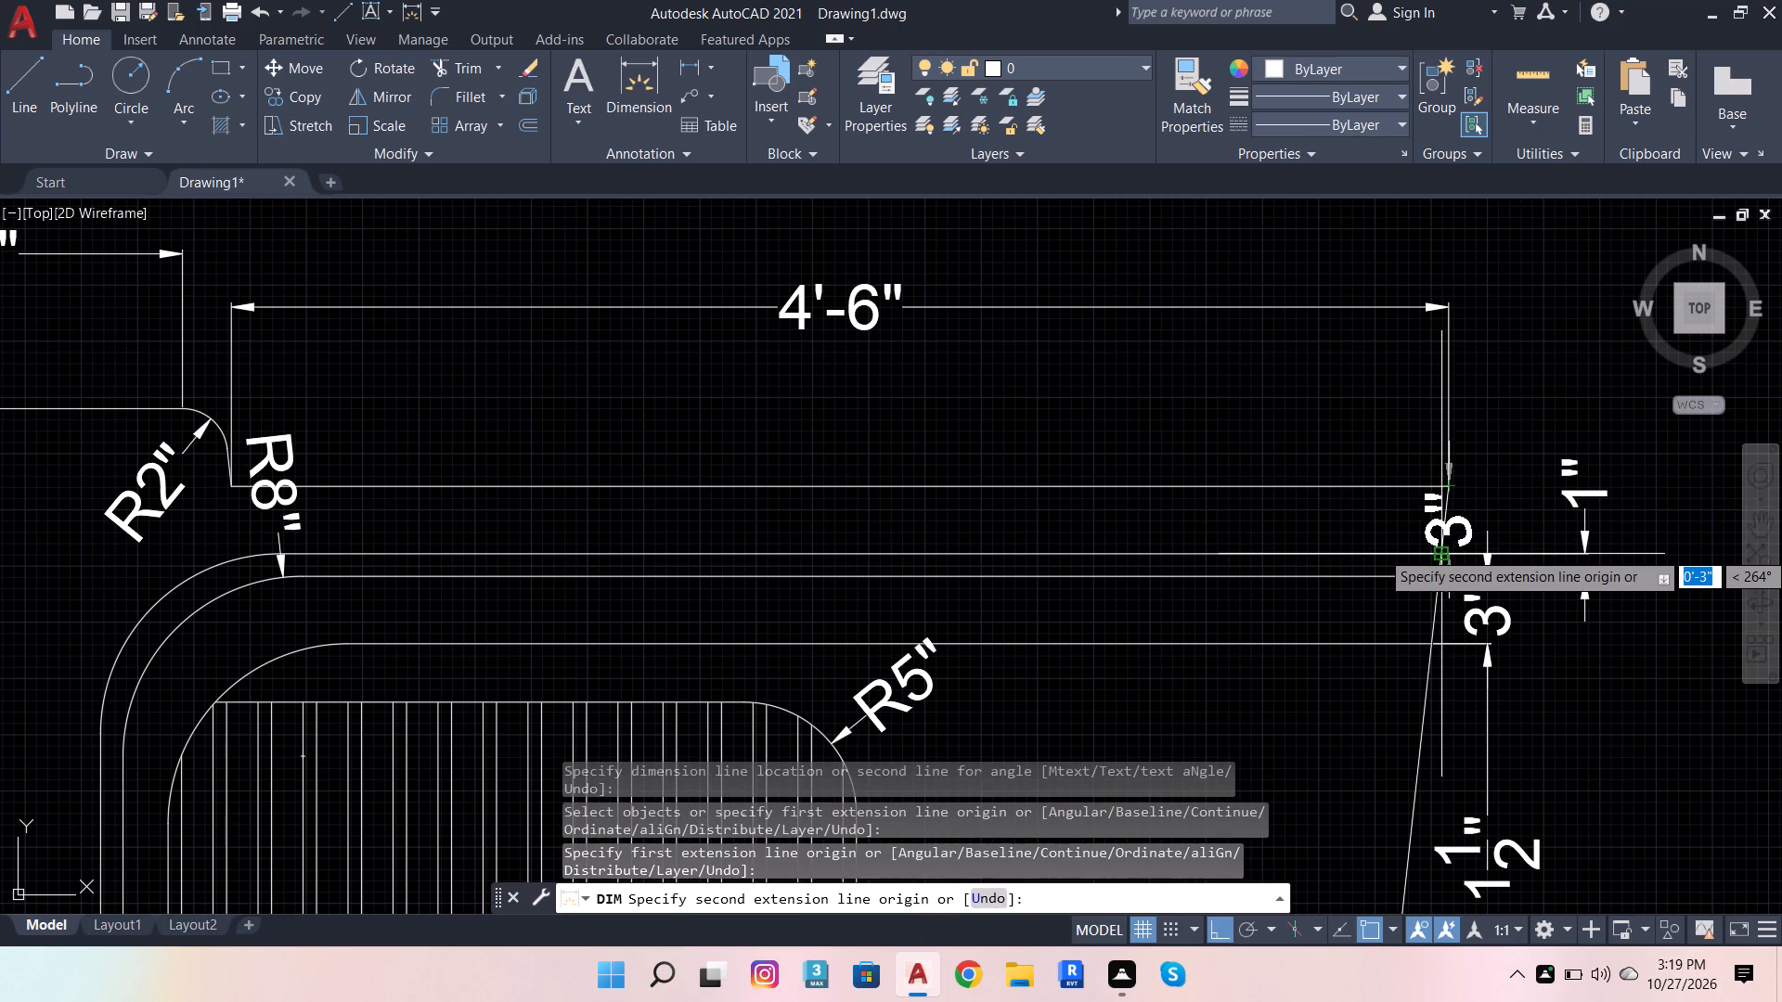
pyautogui.scroll(3, 1443, 551)
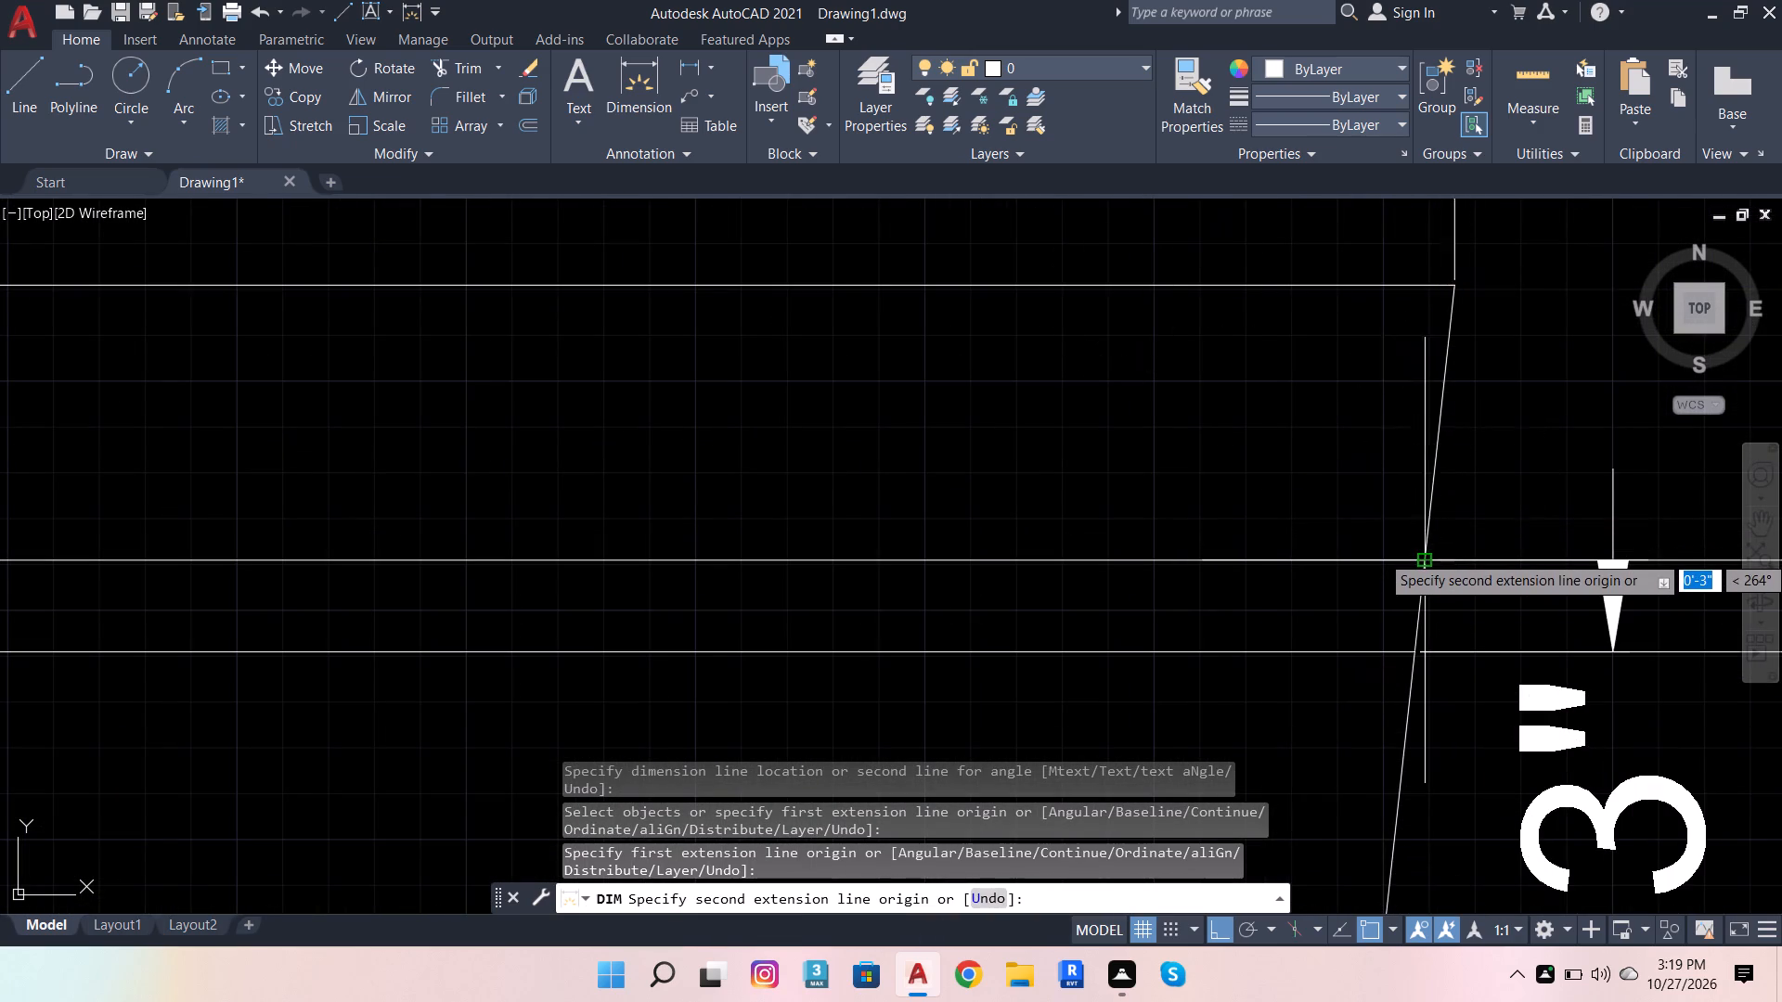
pyautogui.click(1430, 554)
pyautogui.scroll(-2, 1291, 579)
pyautogui.scroll(2, 1401, 592)
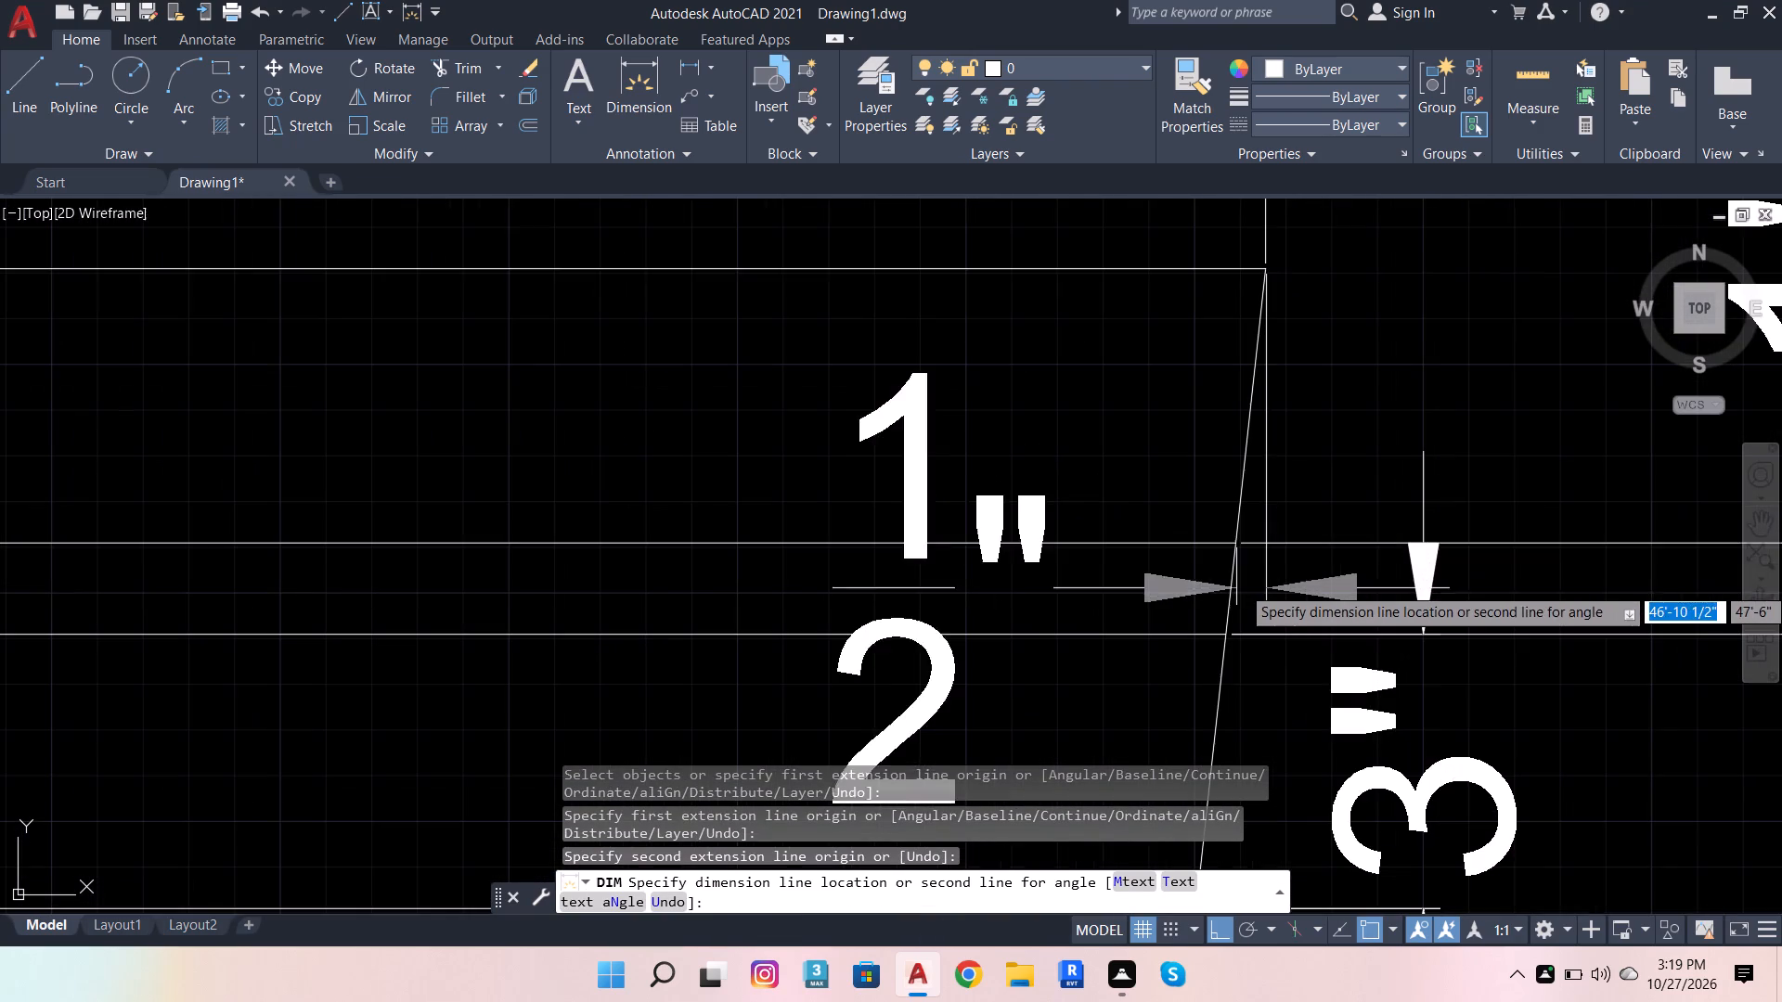
pyautogui.click(1426, 538)
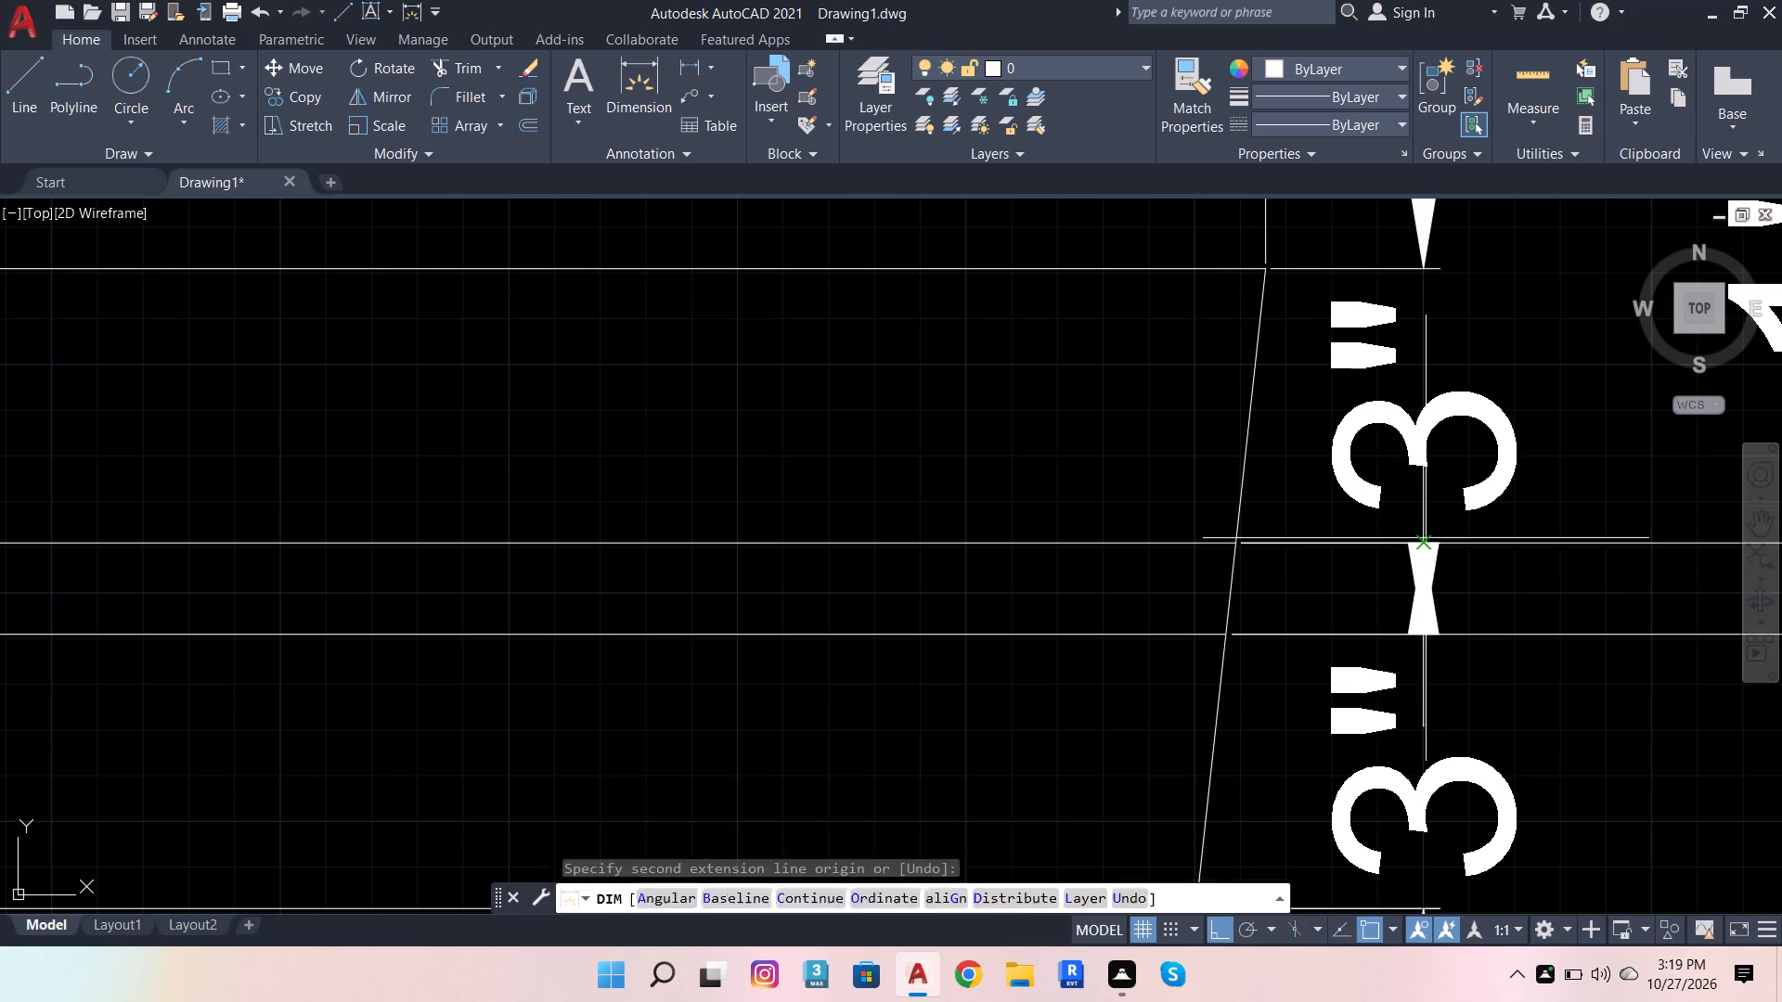
# Dimension the base strip's thickness at the elevation's lower-left corner, placing the dimension outside the left slanted side.
pyautogui.scroll(-3, 1282, 572)
pyautogui.scroll(-2, 1280, 662)
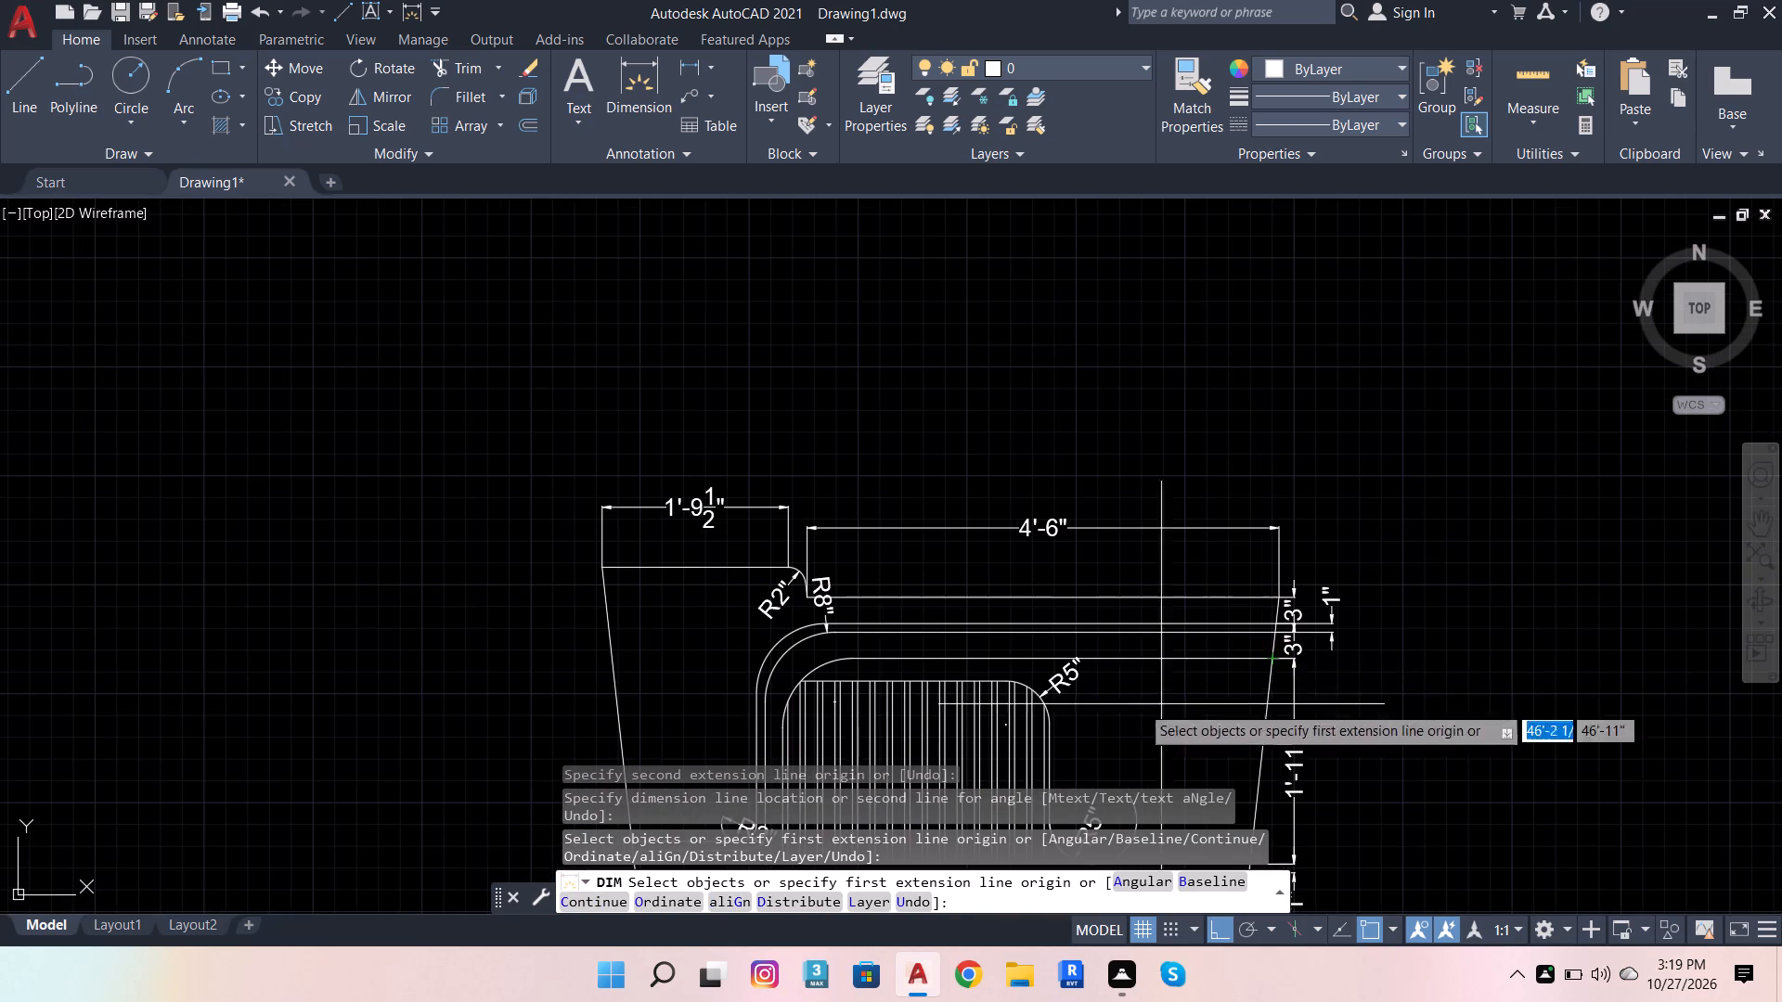
pyautogui.scroll(2, 728, 619)
pyautogui.scroll(-3, 751, 501)
pyautogui.scroll(2, 643, 610)
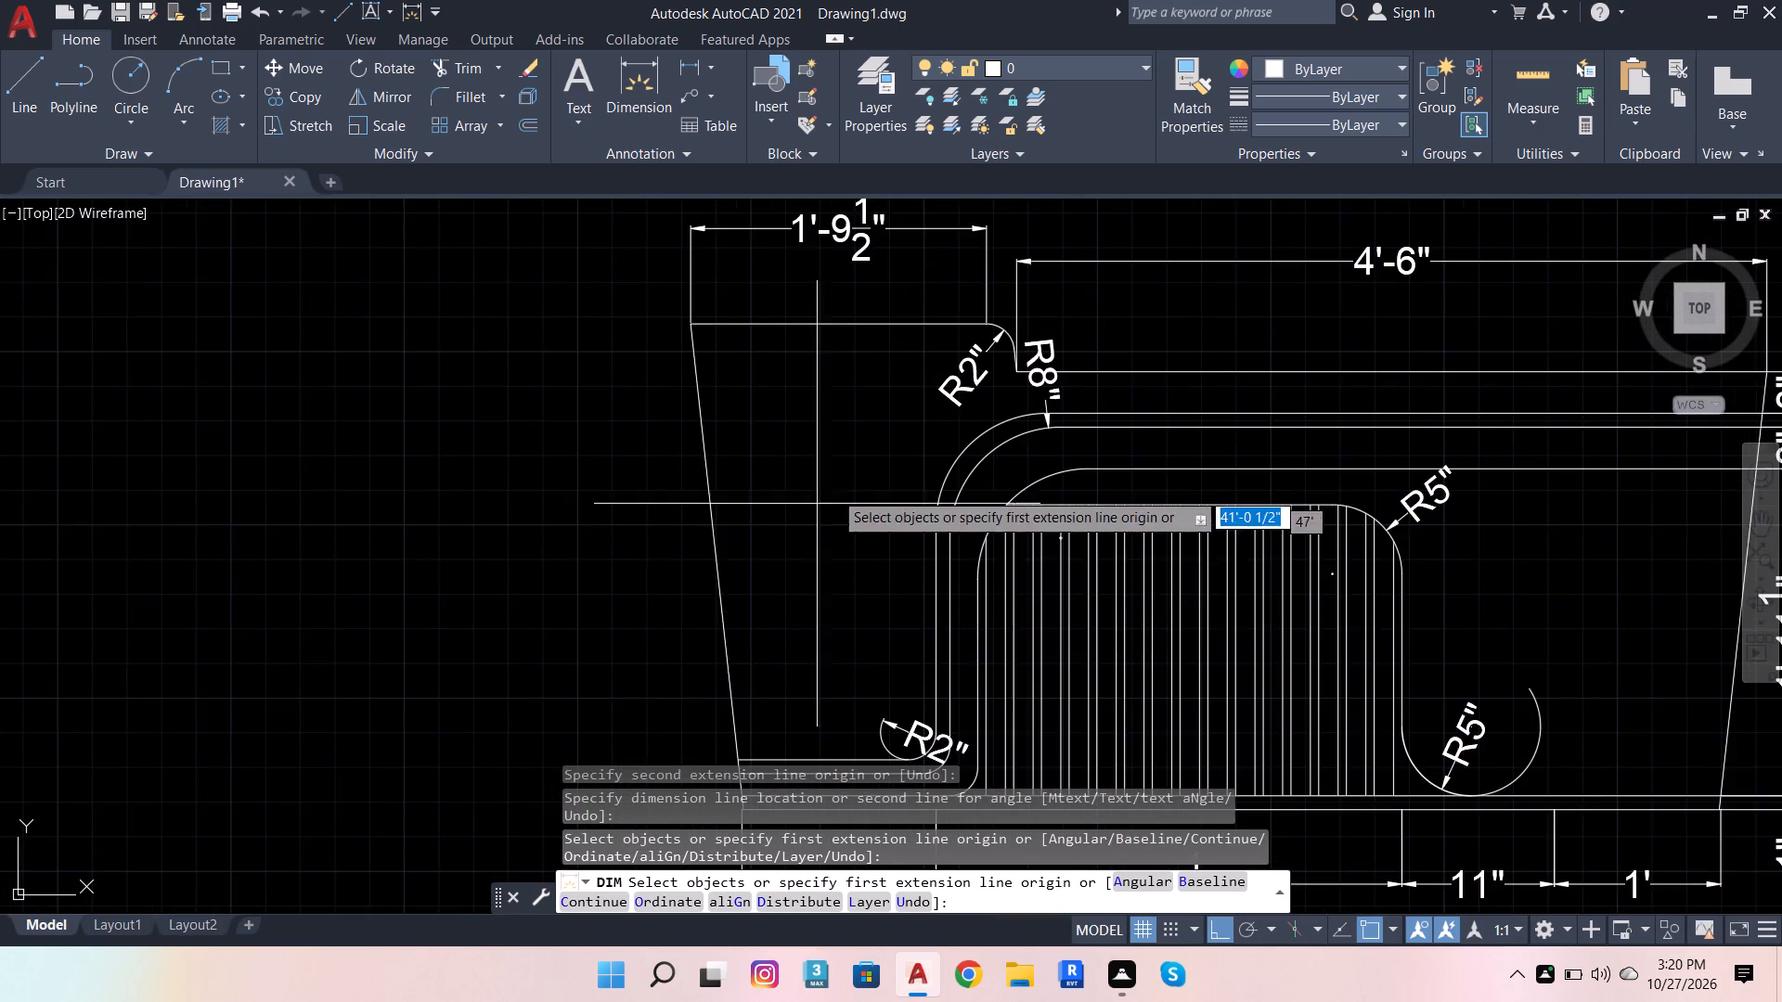
pyautogui.scroll(-1, 845, 482)
pyautogui.scroll(3, 792, 673)
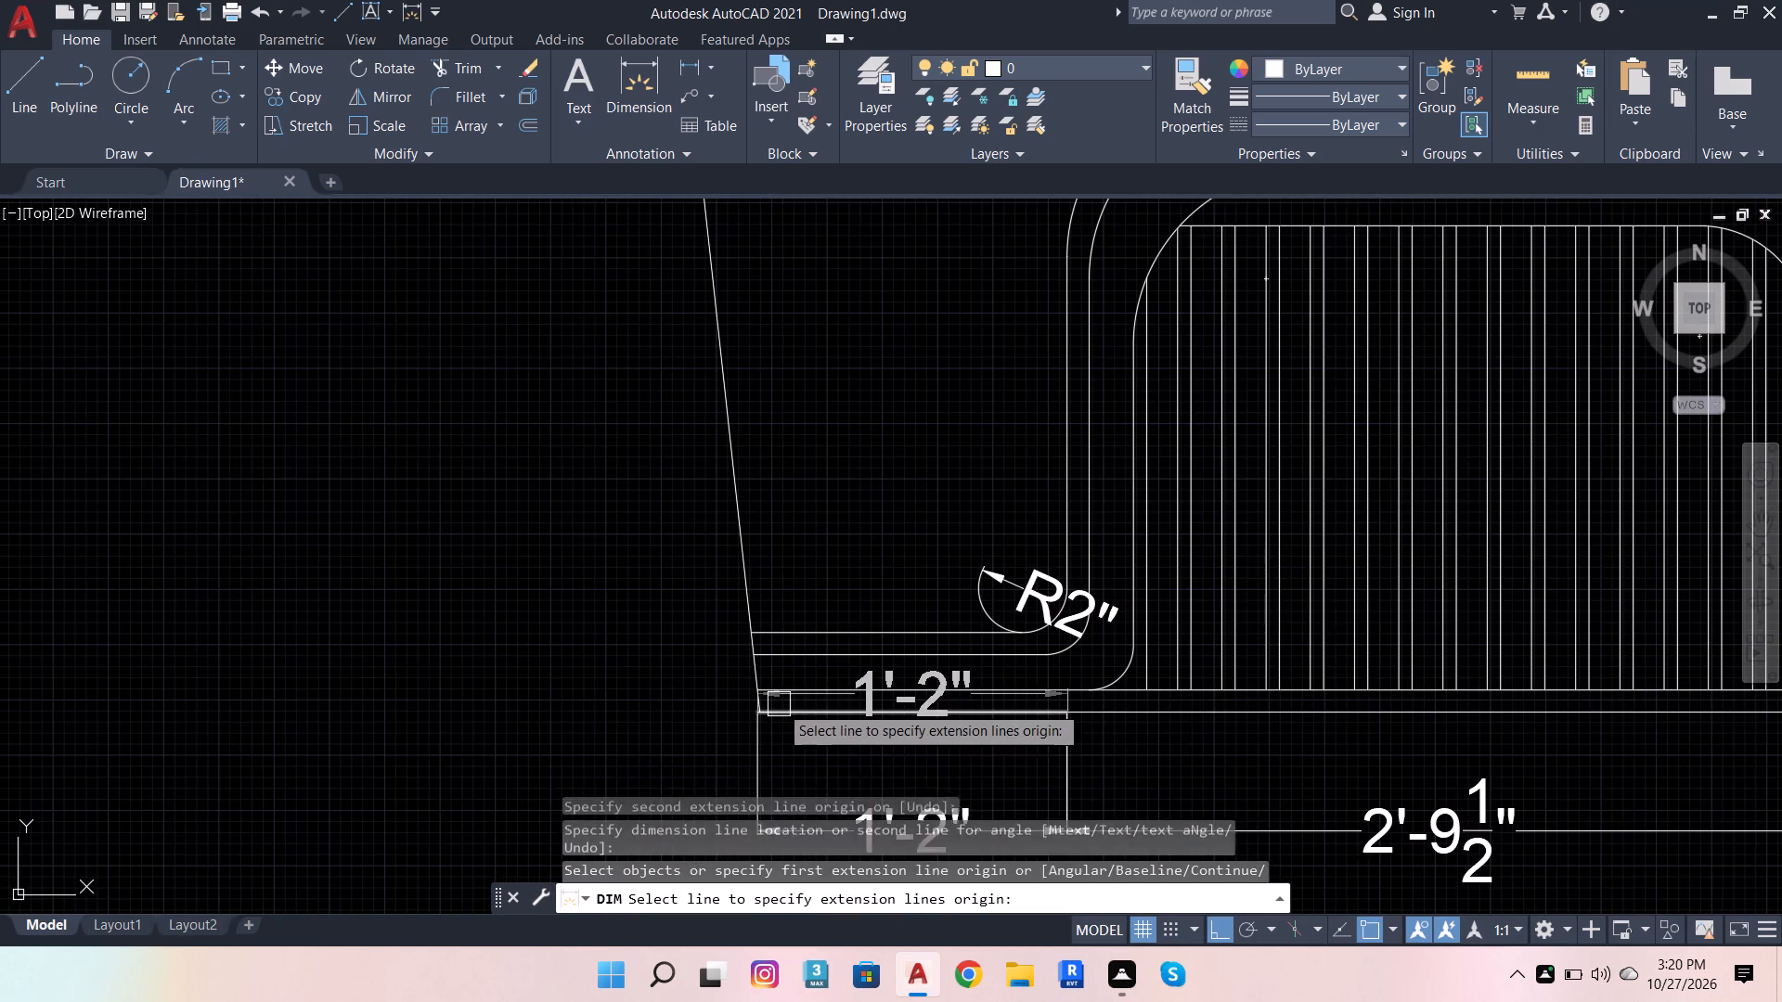
pyautogui.scroll(3, 778, 709)
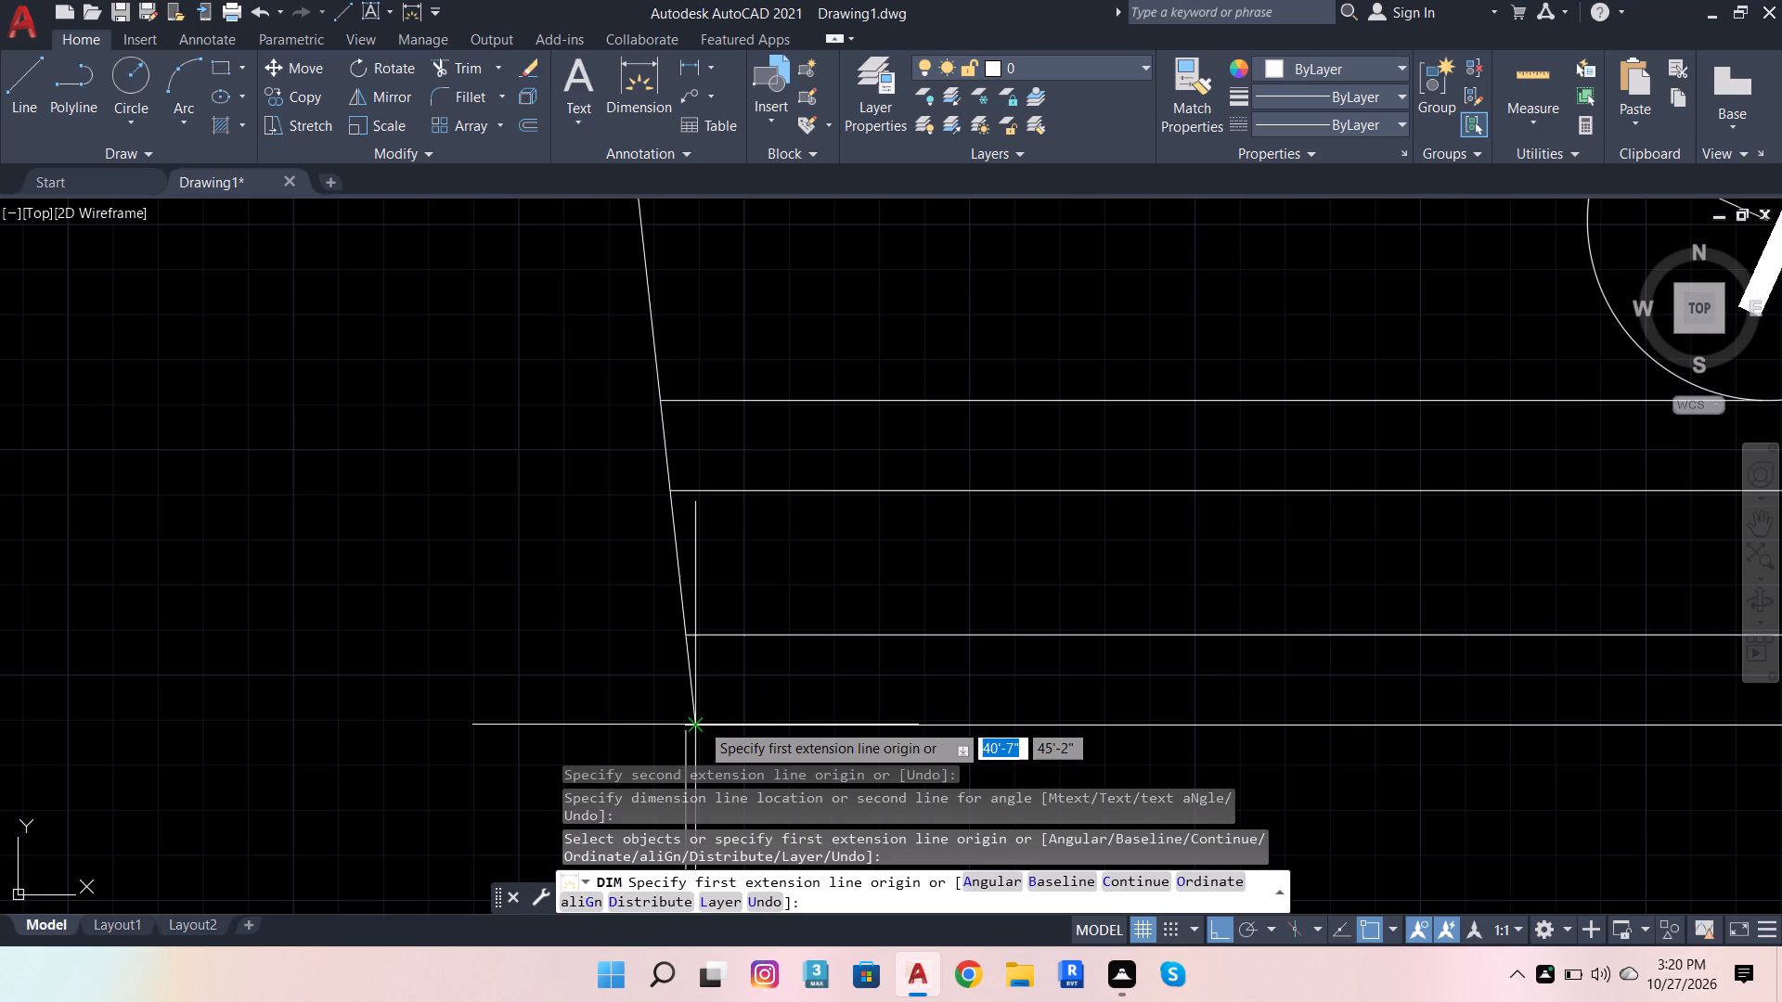
pyautogui.click(700, 722)
pyautogui.click(683, 637)
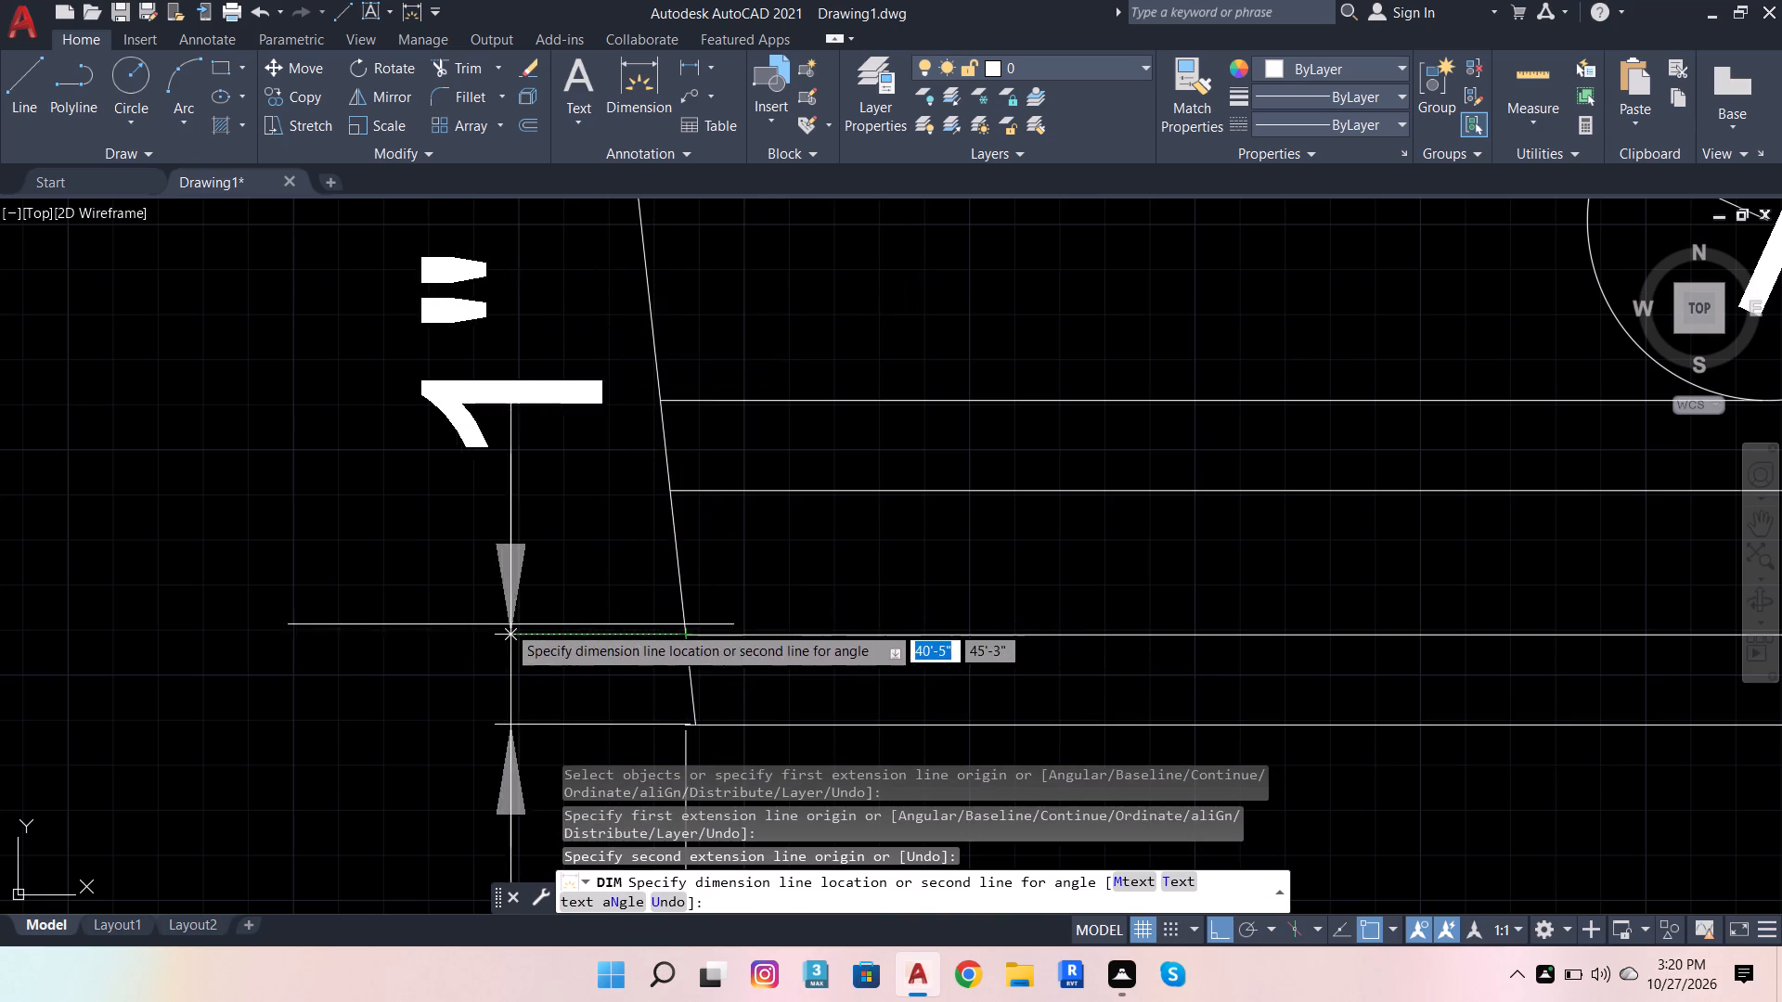
pyautogui.click(166, 640)
# Dimension the gap between base strip and double band and the band's own thickness, placing both outside the left slanted side.
pyautogui.click(665, 482)
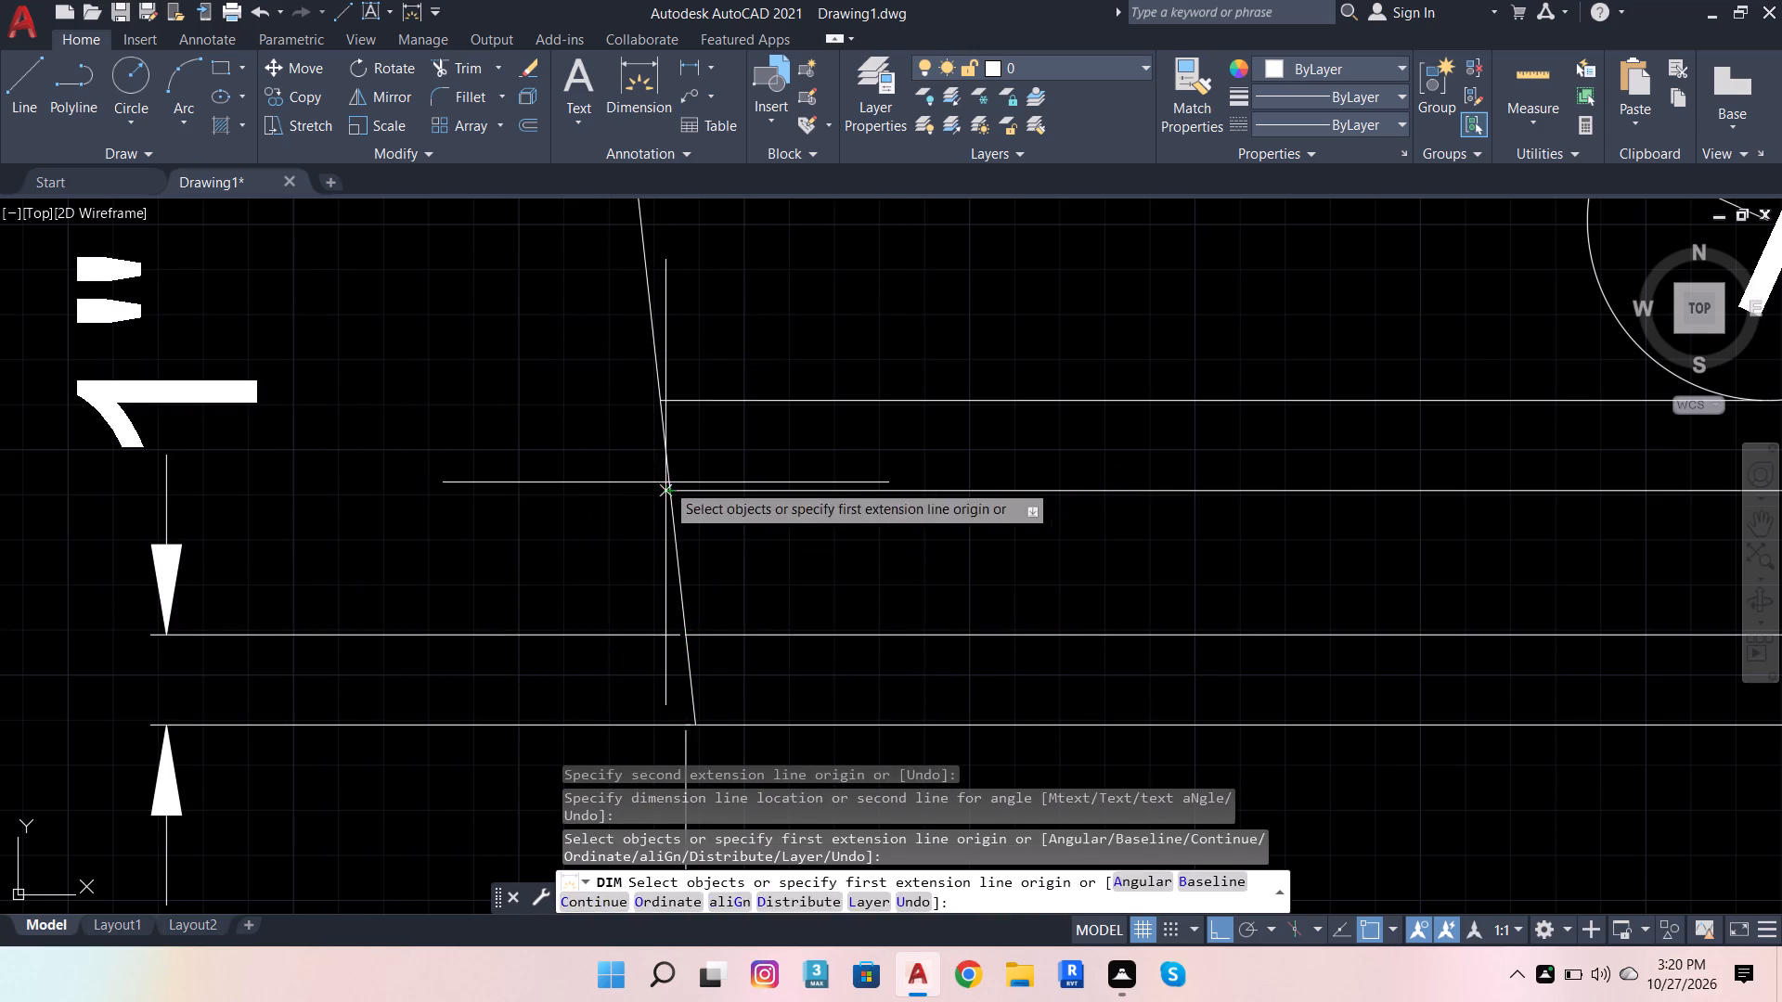
pyautogui.click(684, 636)
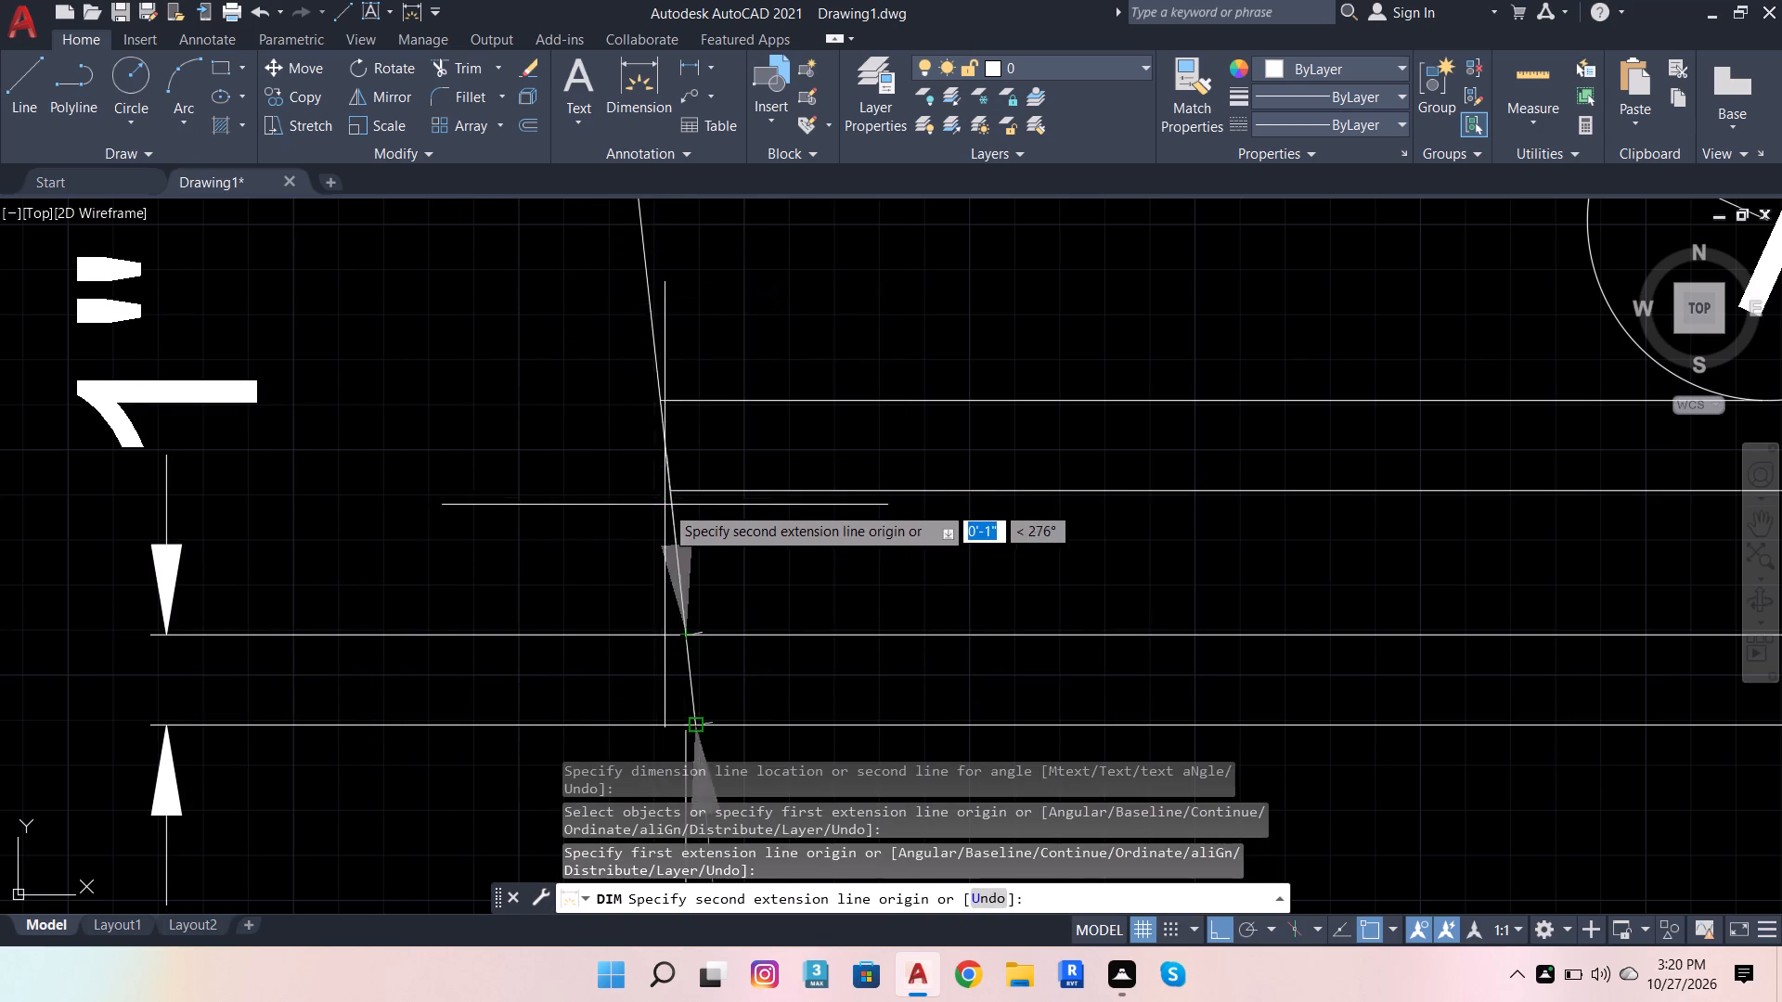
pyautogui.click(671, 495)
pyautogui.scroll(-2, 691, 533)
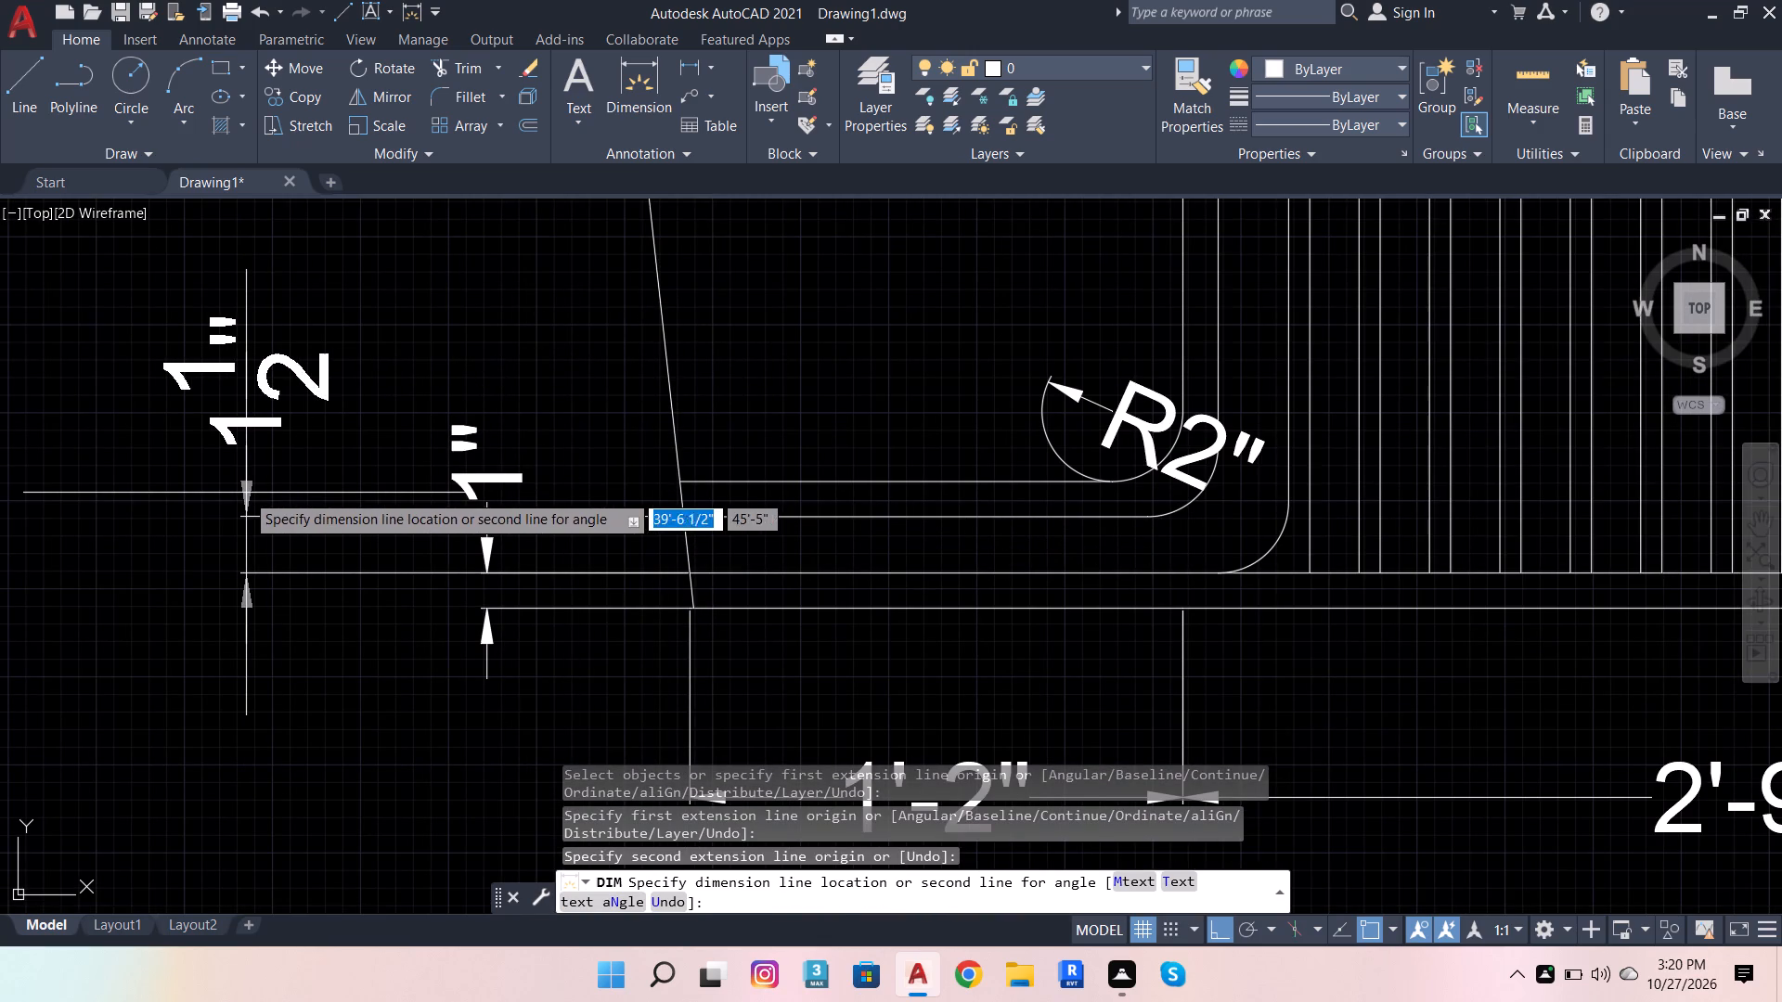
pyautogui.click(245, 493)
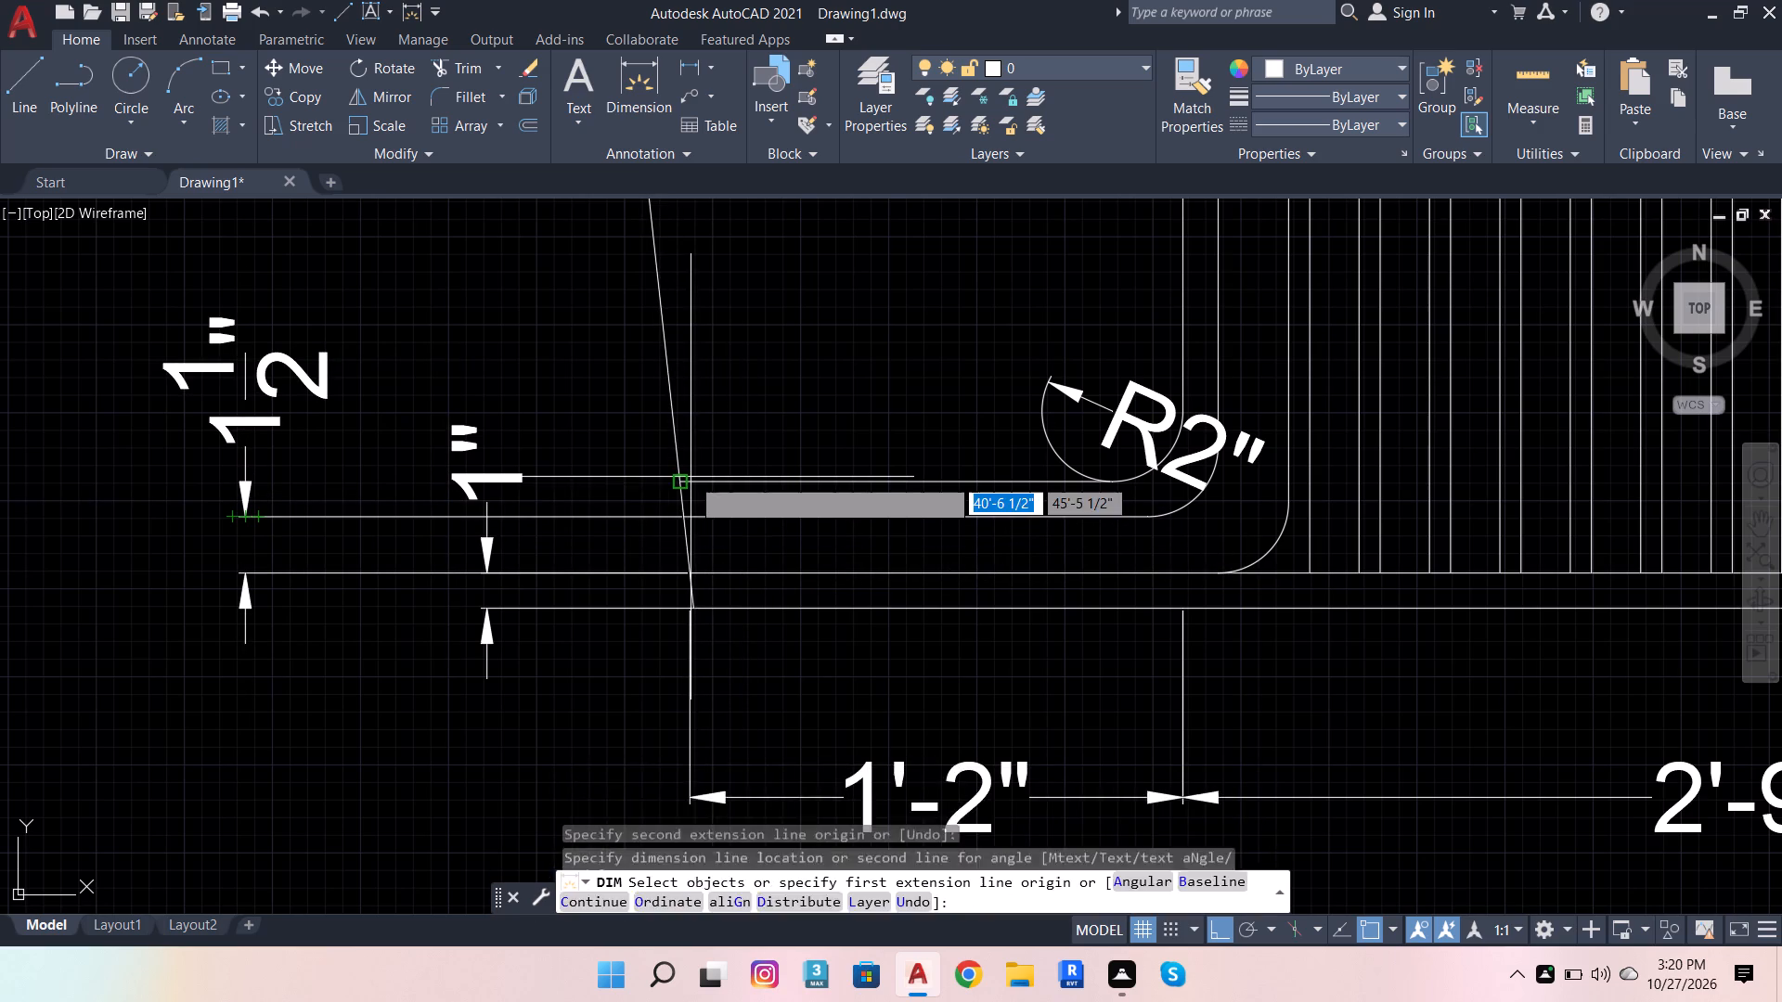
pyautogui.click(689, 476)
pyautogui.click(687, 516)
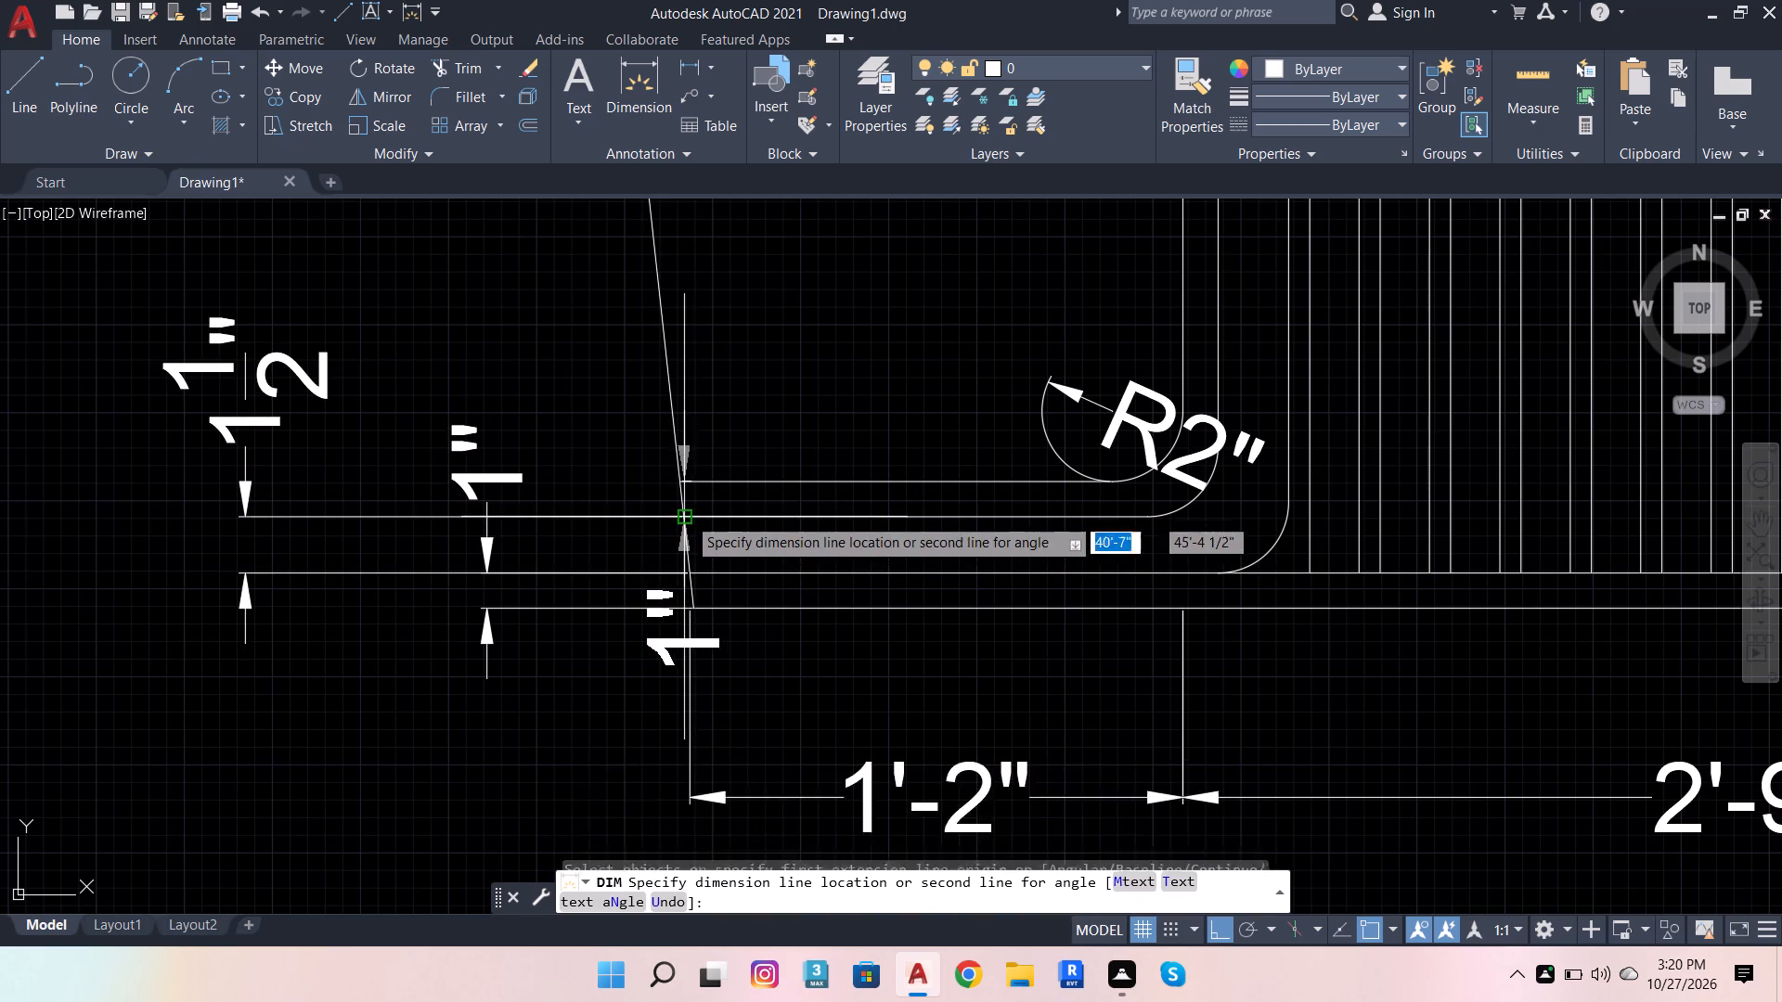
pyautogui.click(363, 543)
# Dimension the height from the band's upper line to the raised top's left corner, aligned with the band thickness dimension on the left.
pyautogui.scroll(-3, 691, 627)
pyautogui.scroll(2, 691, 579)
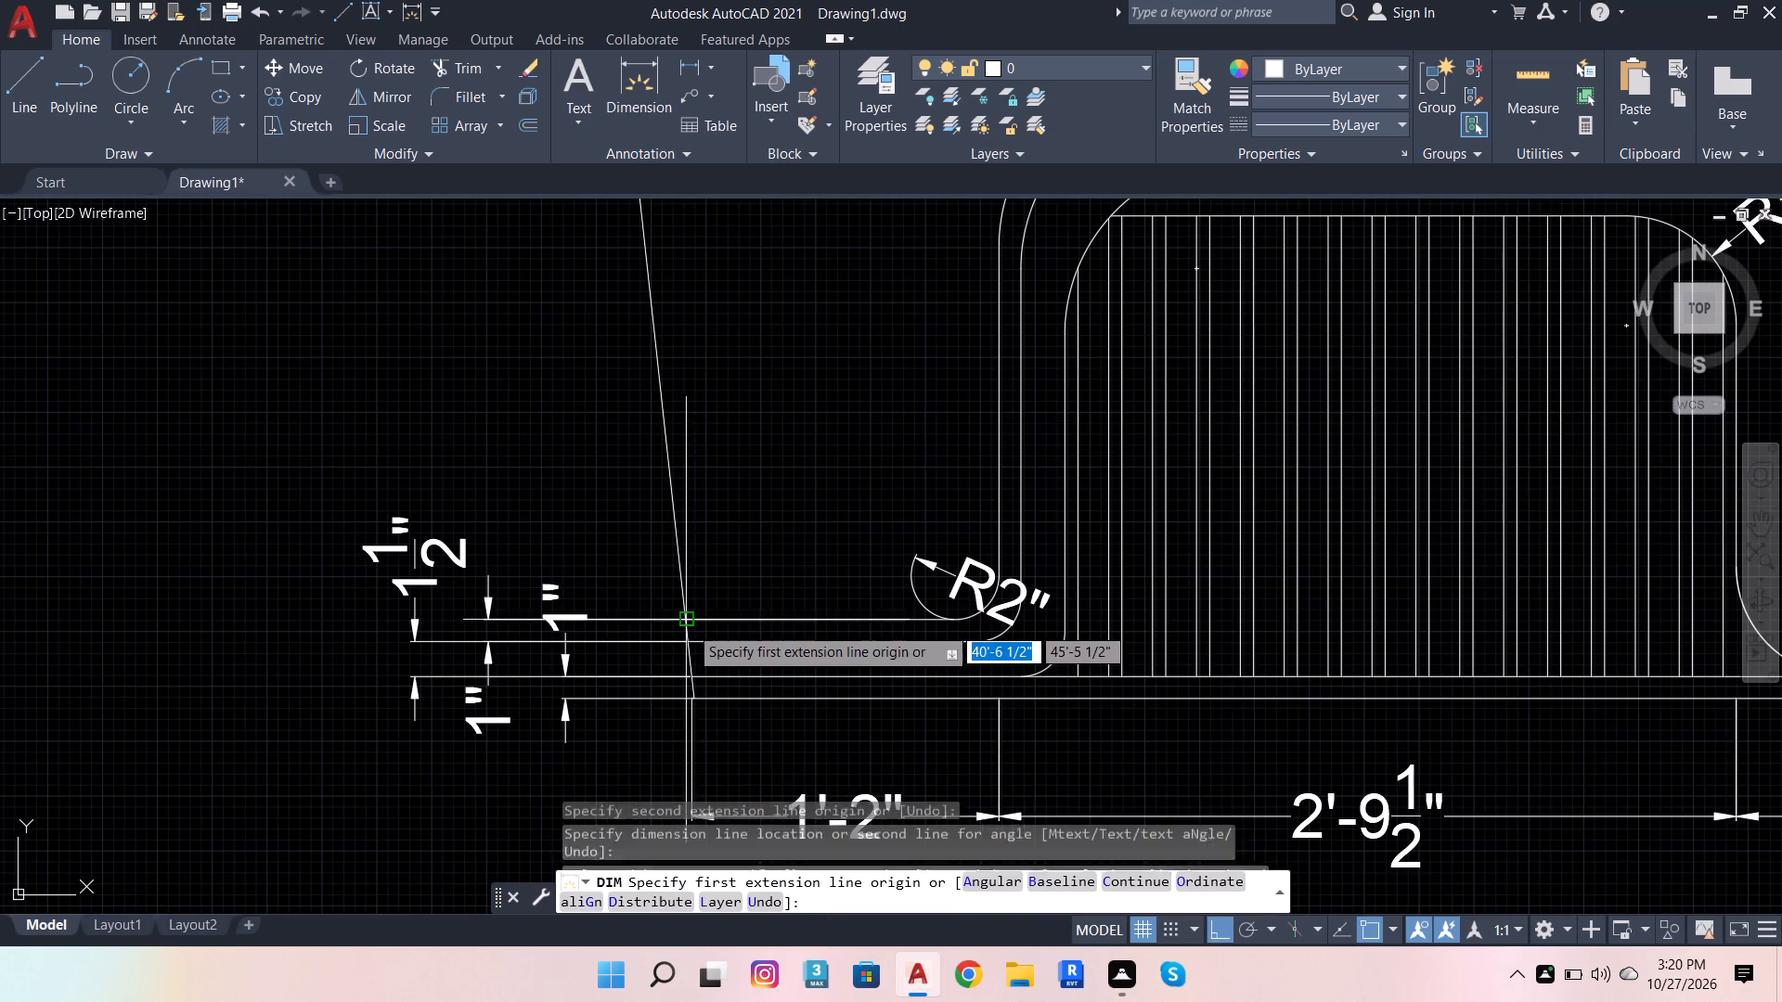
pyautogui.click(687, 621)
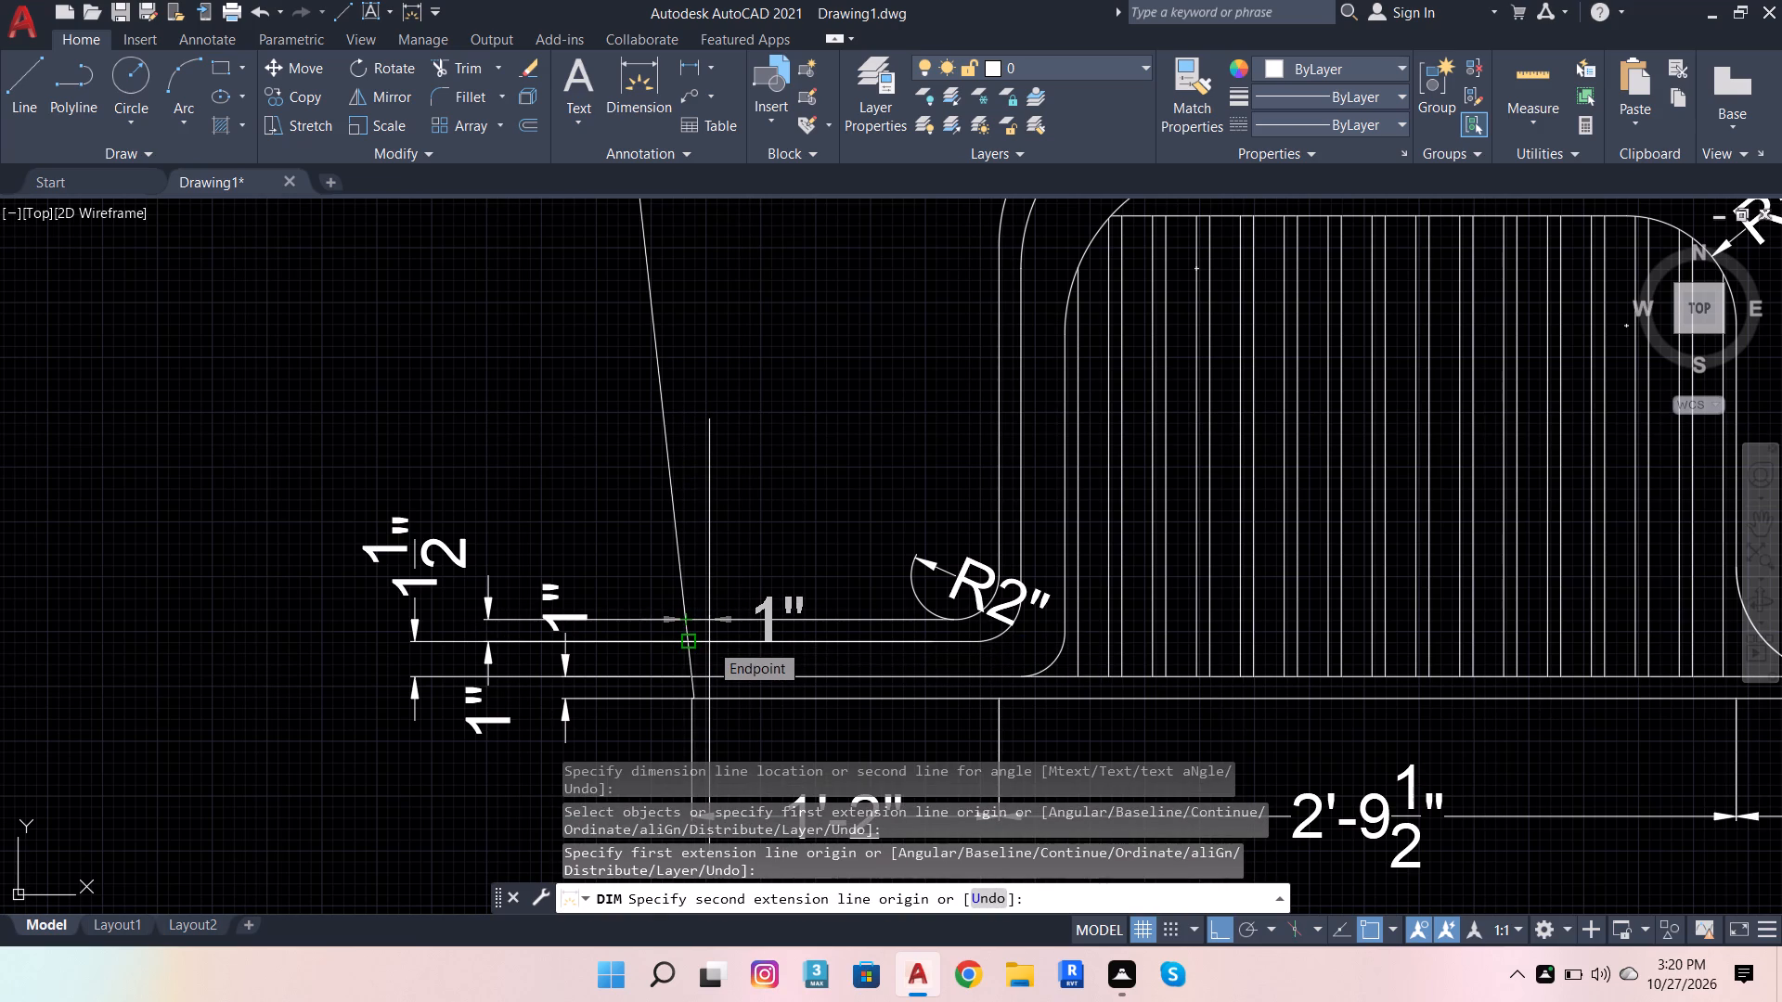
pyautogui.scroll(-2, 774, 663)
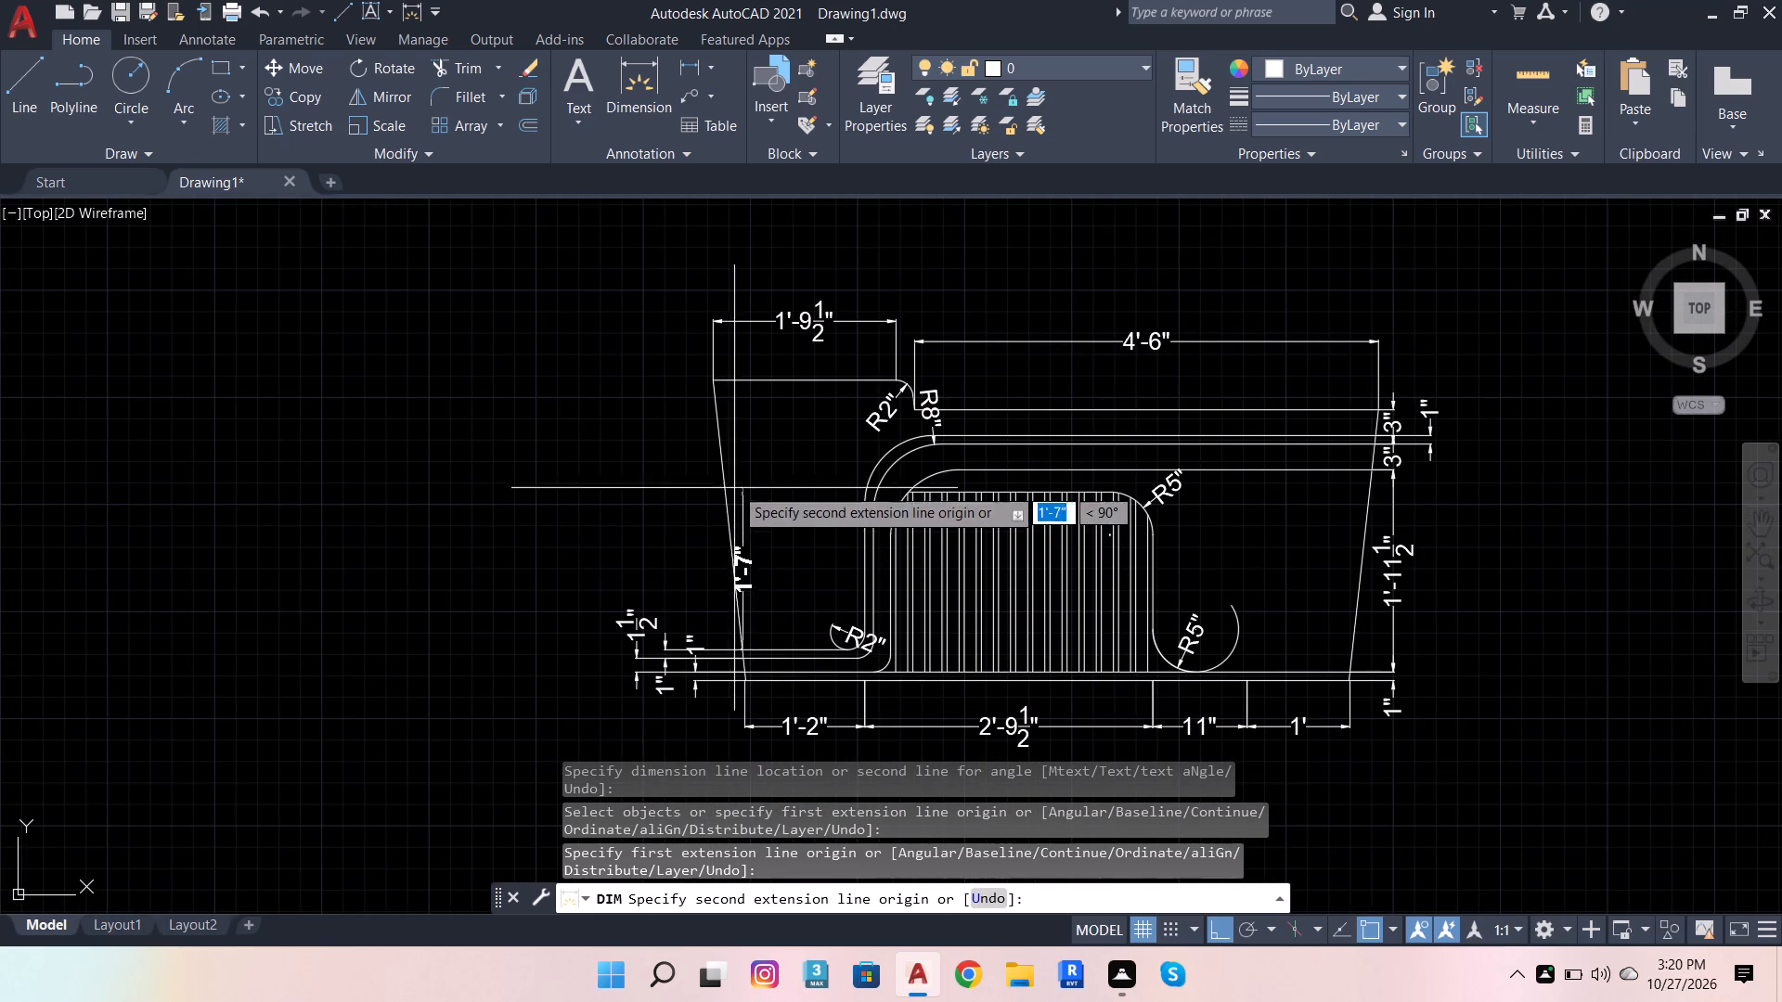
pyautogui.click(710, 381)
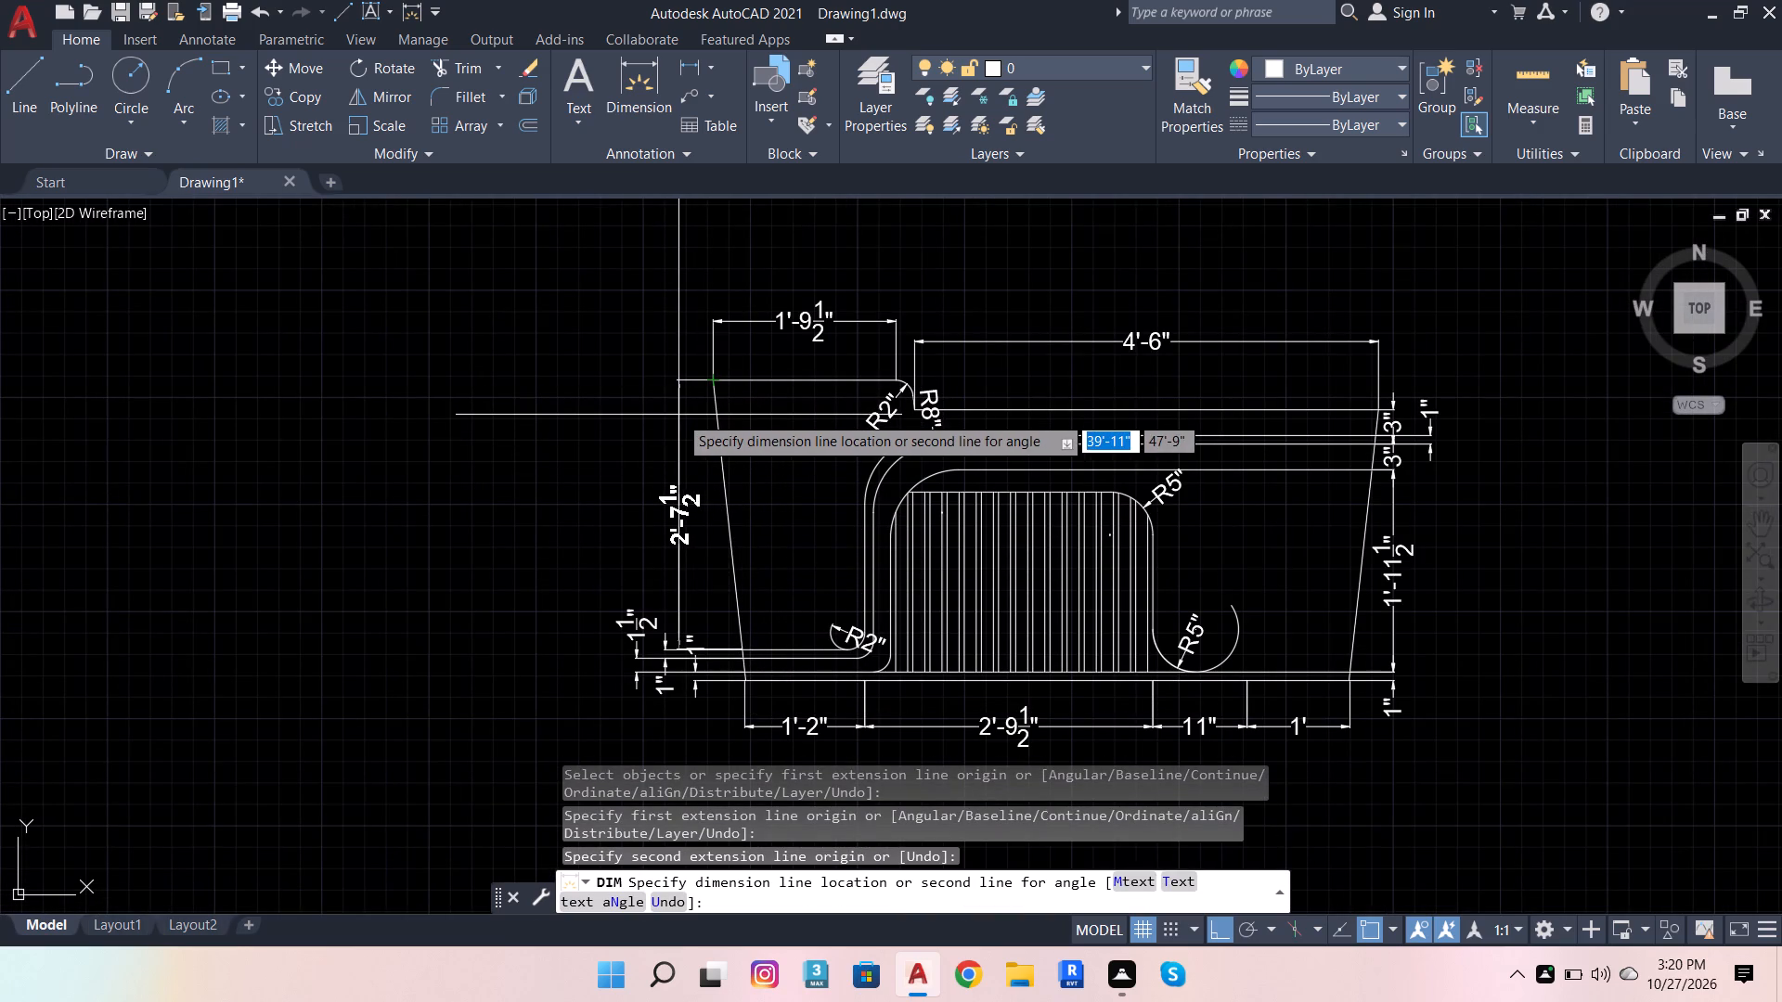
pyautogui.scroll(1, 662, 628)
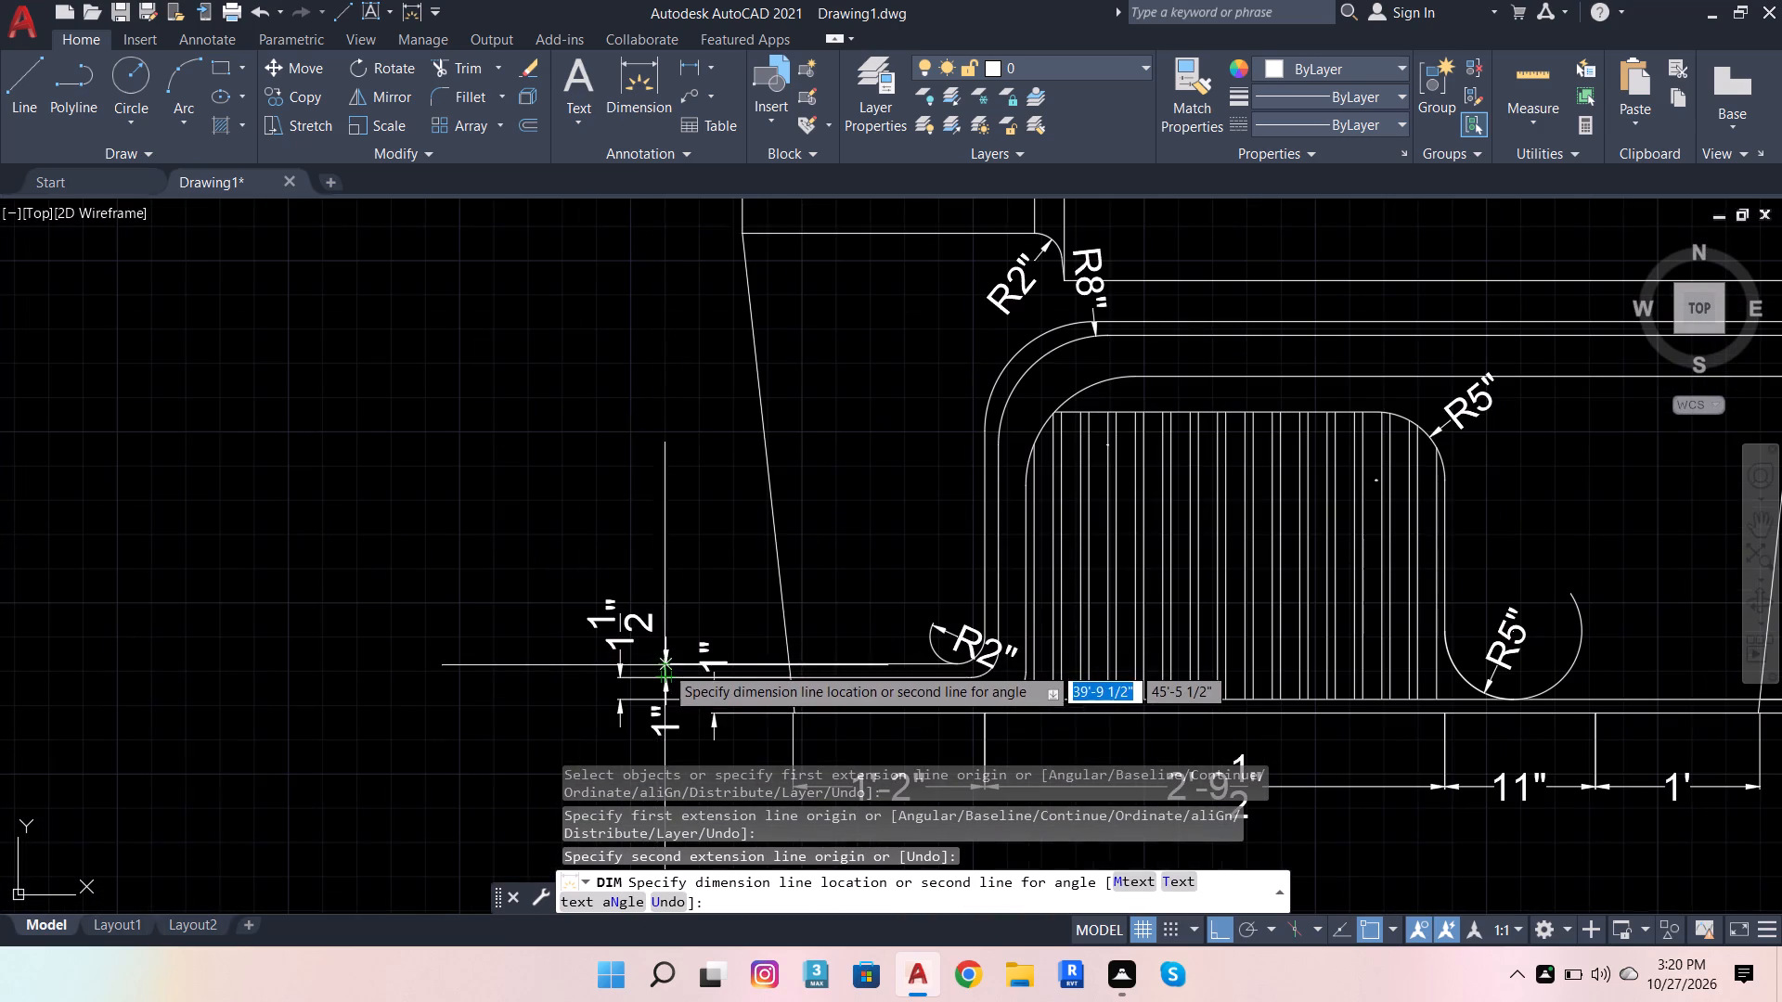
pyautogui.scroll(3, 669, 656)
pyautogui.click(647, 636)
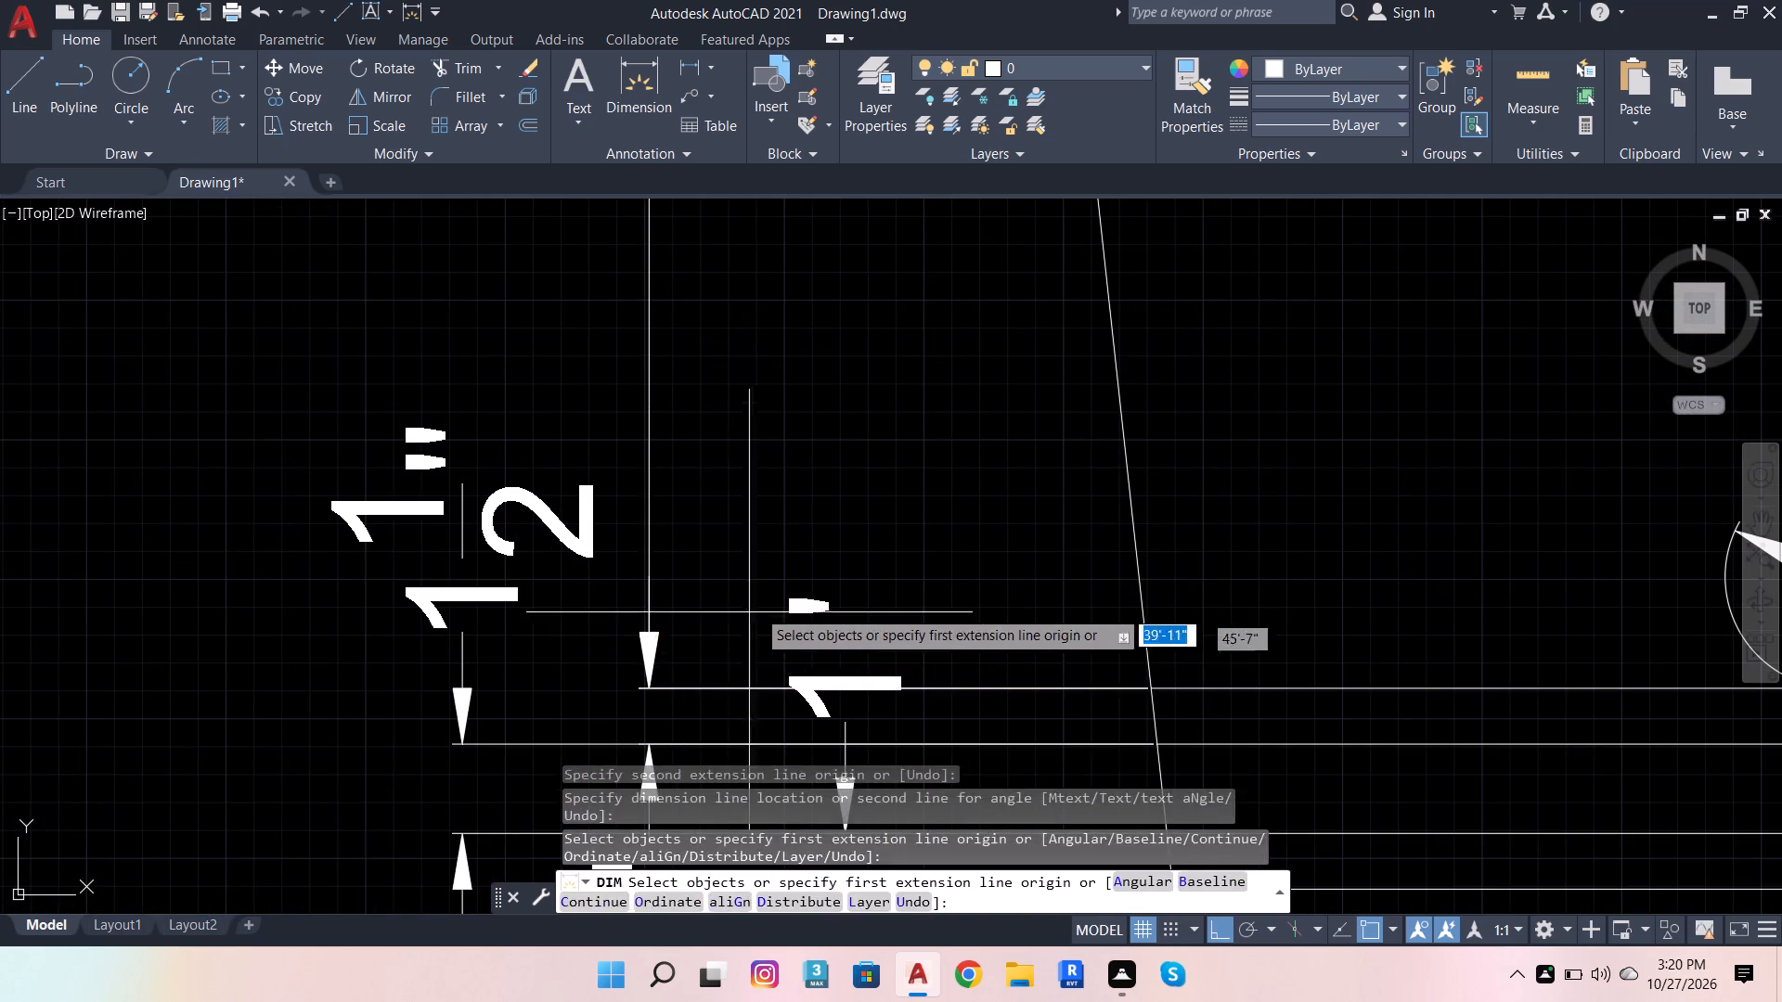
# Start saving the drawing and browse to the work folder inside the fuji interior folder on drive D.
pyautogui.scroll(-5, 779, 603)
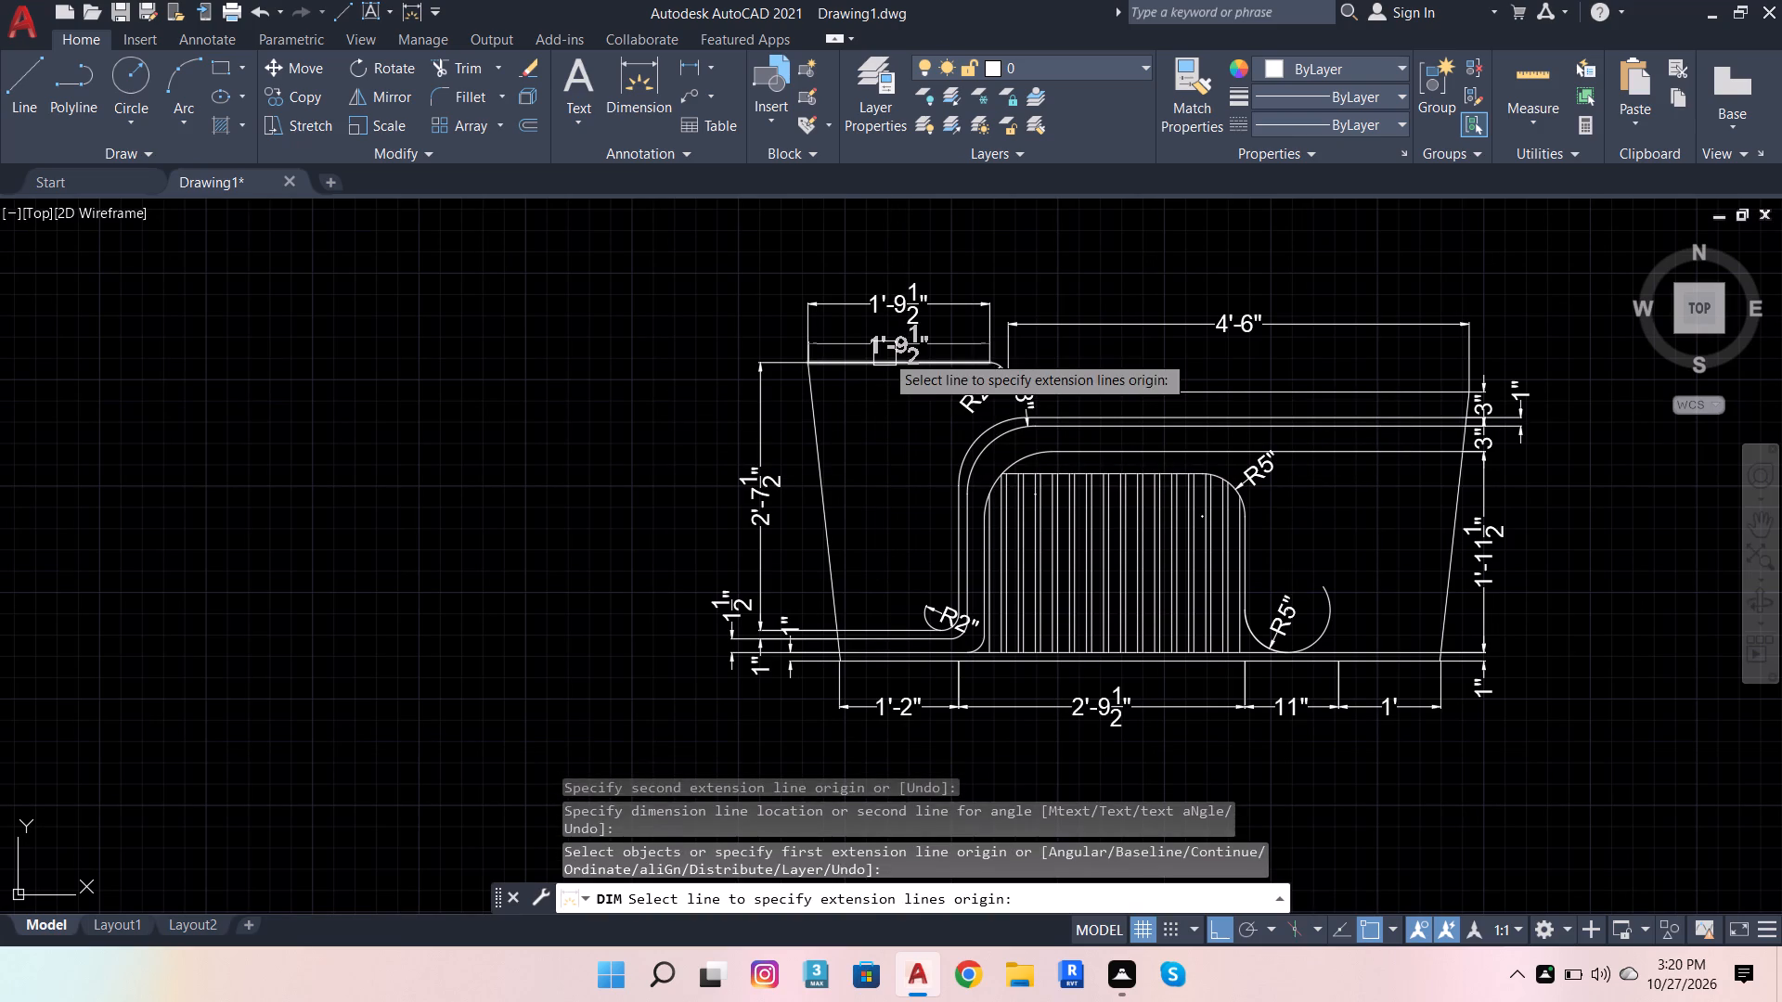
pyautogui.scroll(-3, 732, 700)
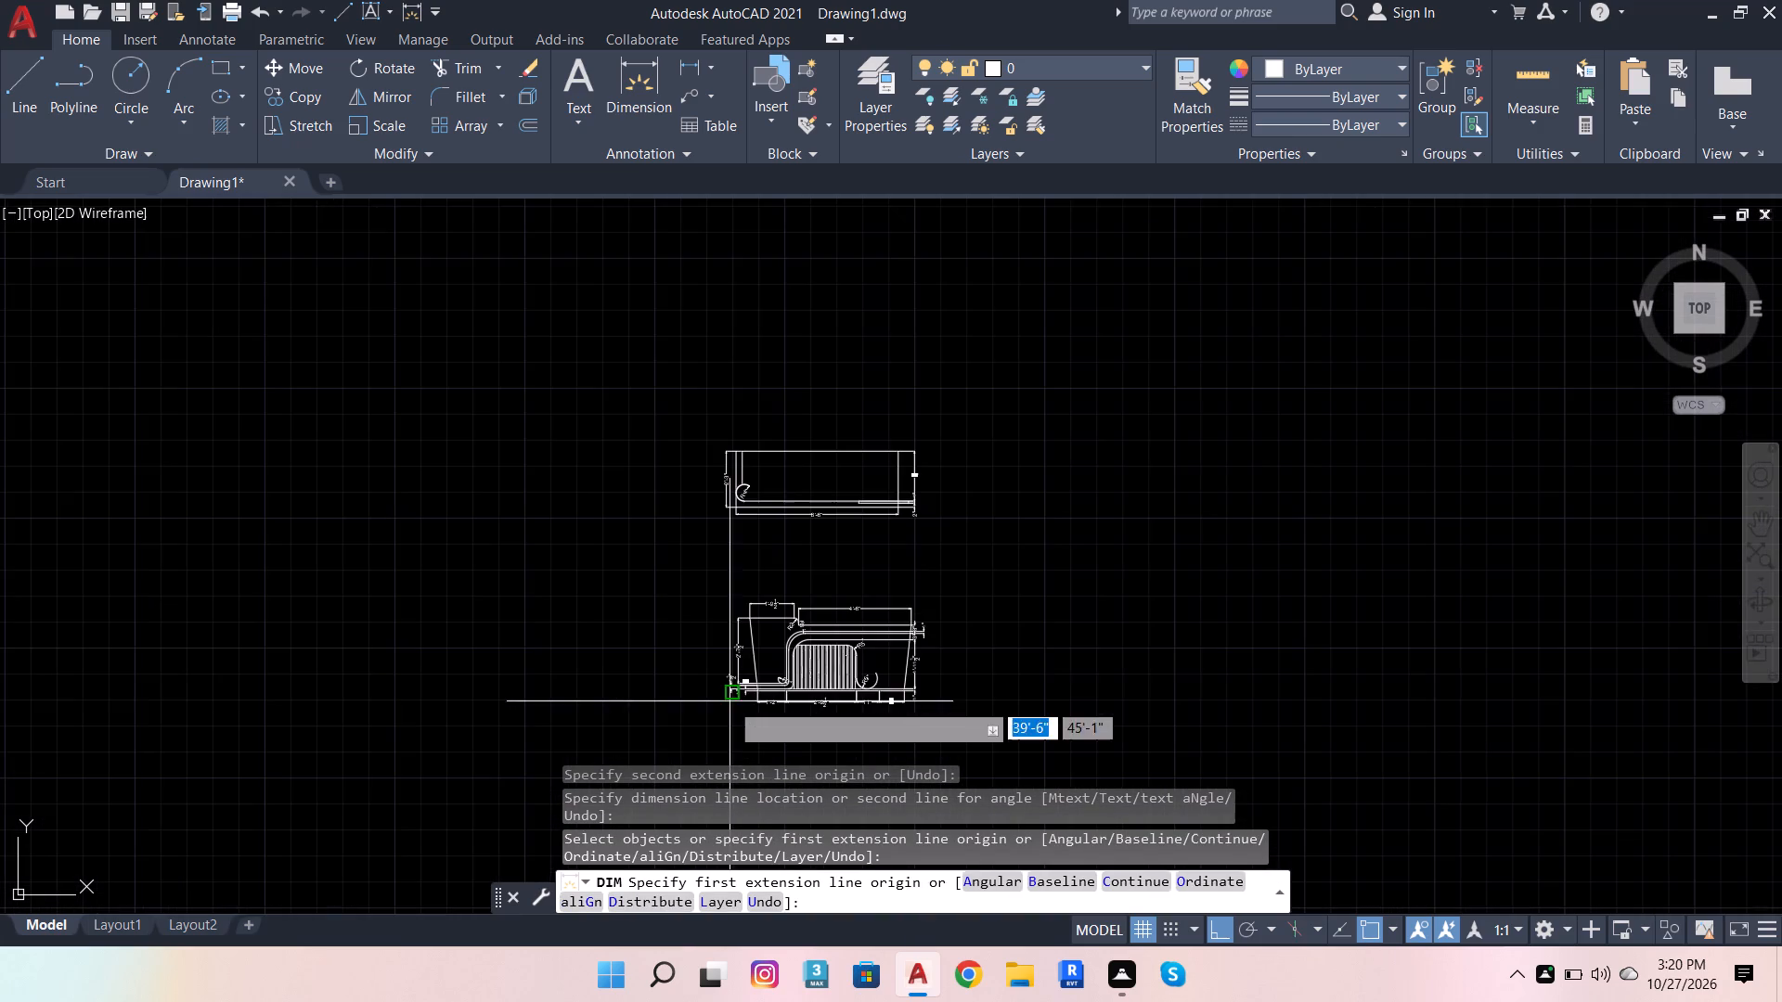
pyautogui.scroll(2, 897, 634)
pyautogui.scroll(-2, 897, 634)
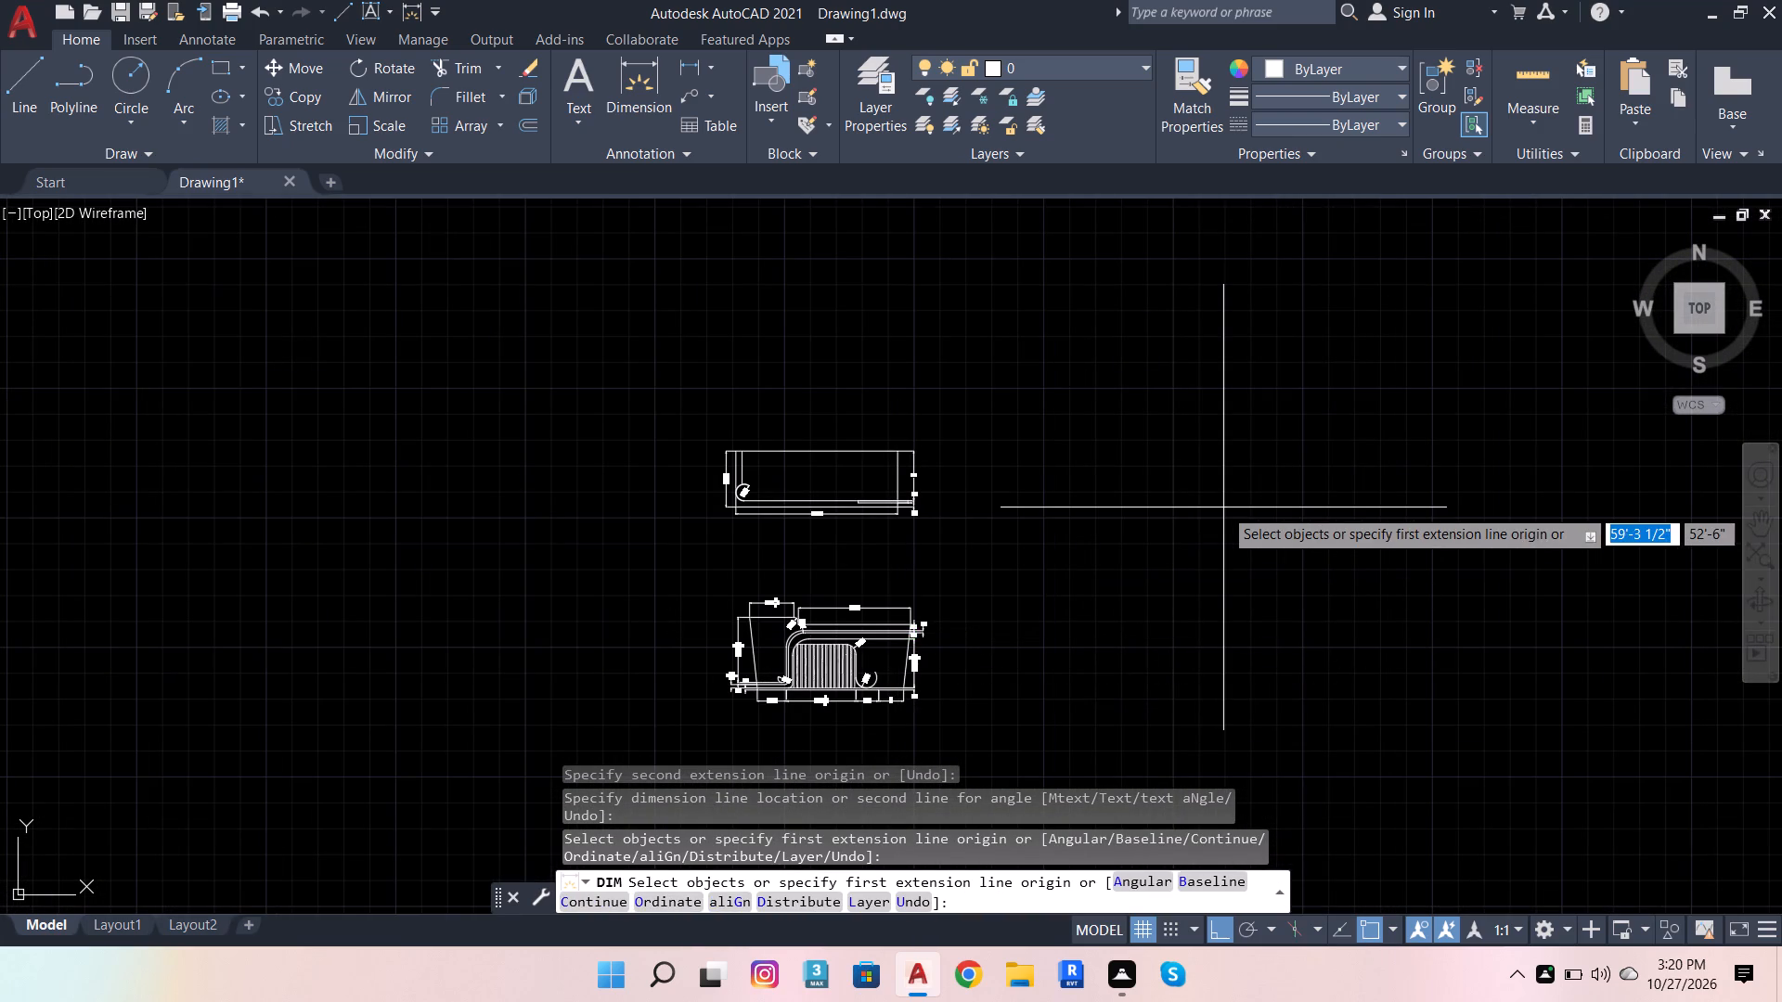
pyautogui.hotkey('ctrl', 's')
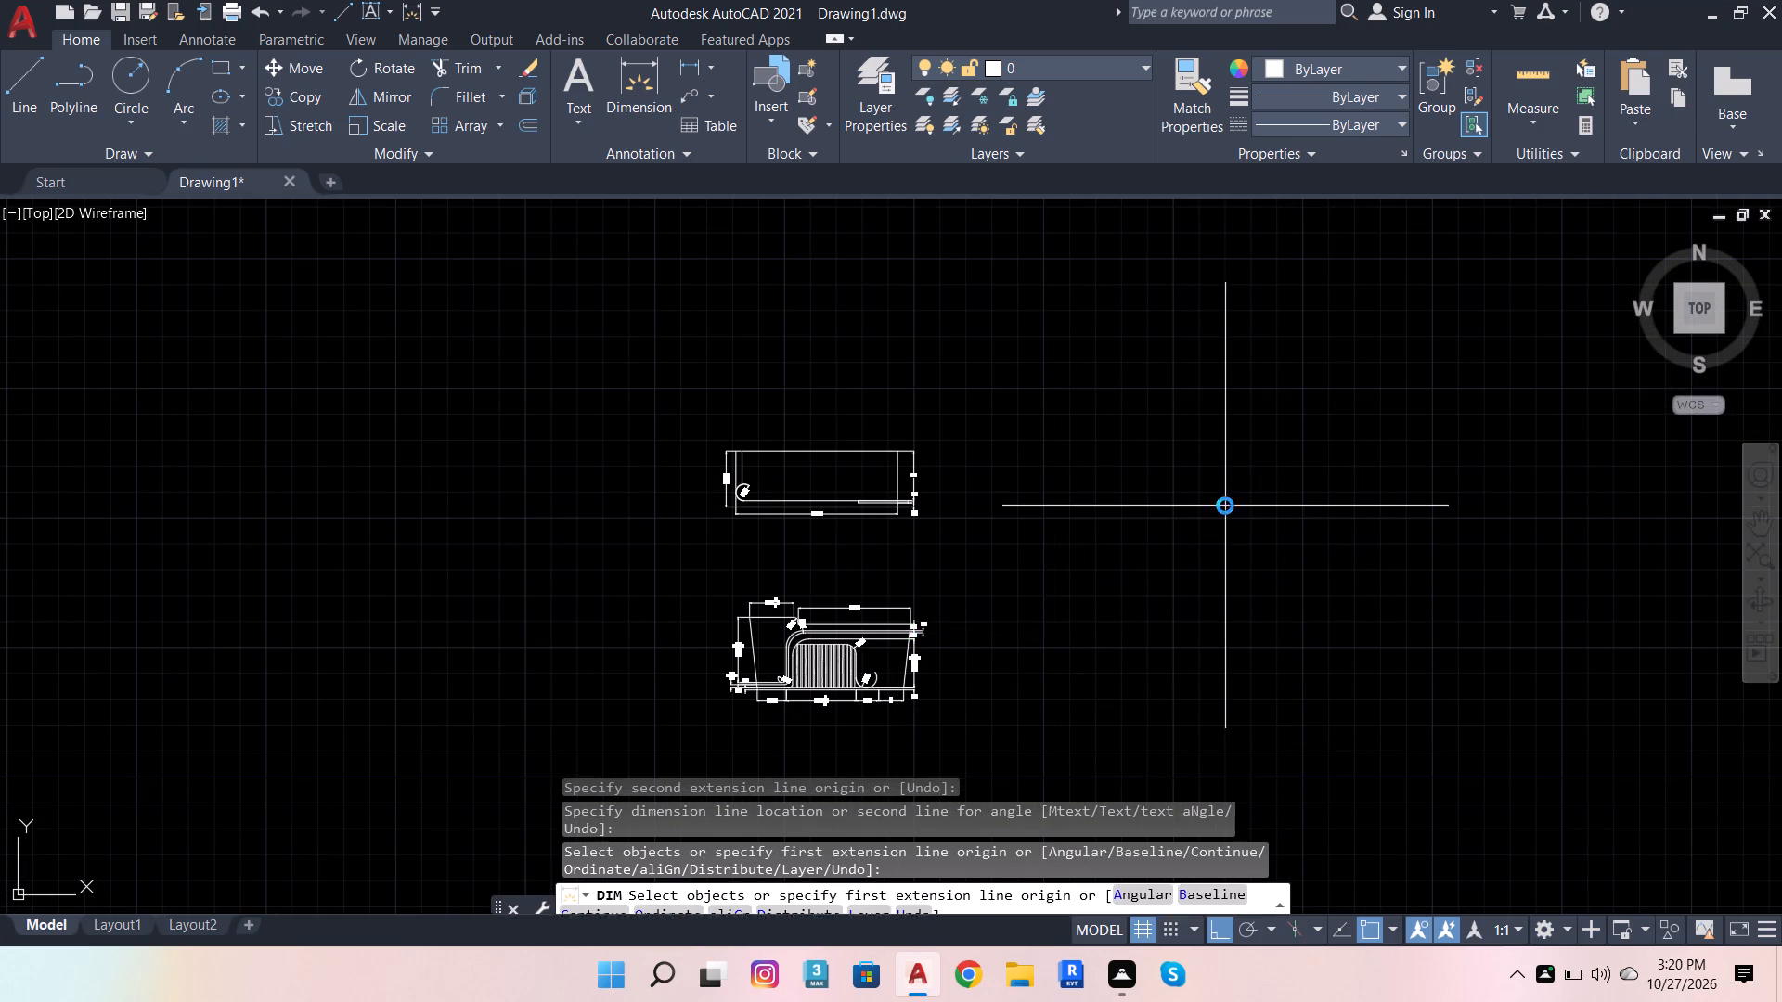
pyautogui.doubleClick(600, 430)
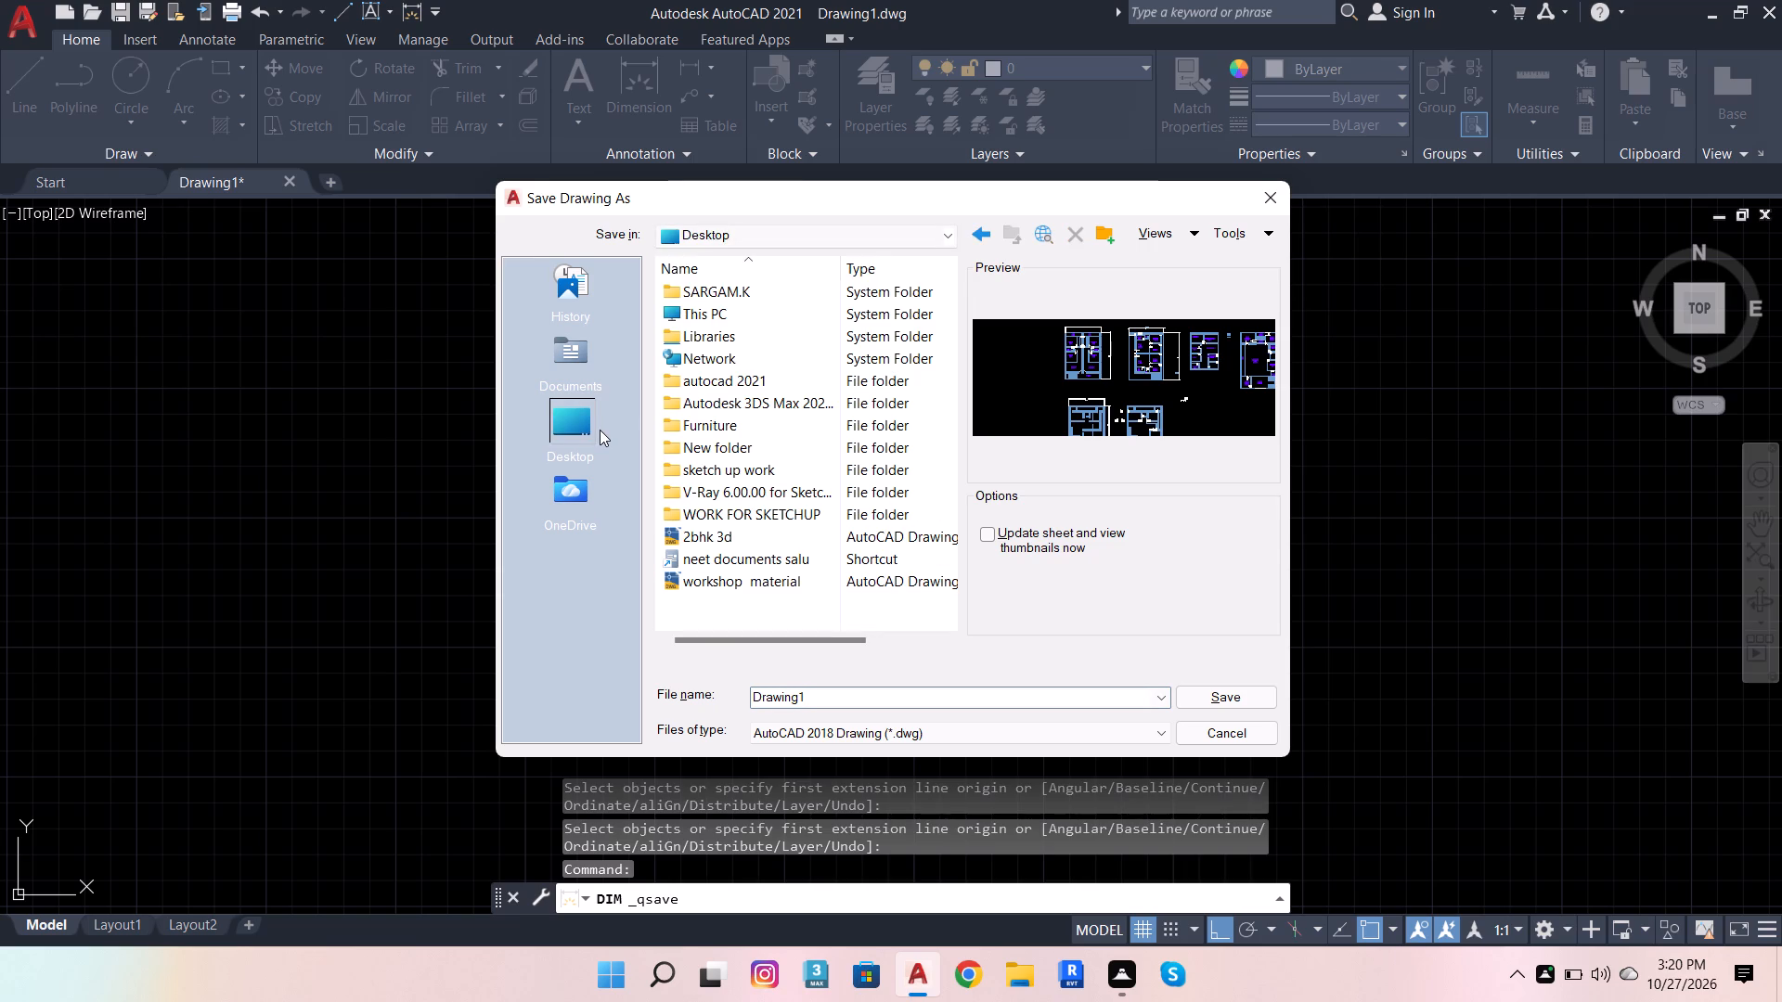
pyautogui.doubleClick(782, 317)
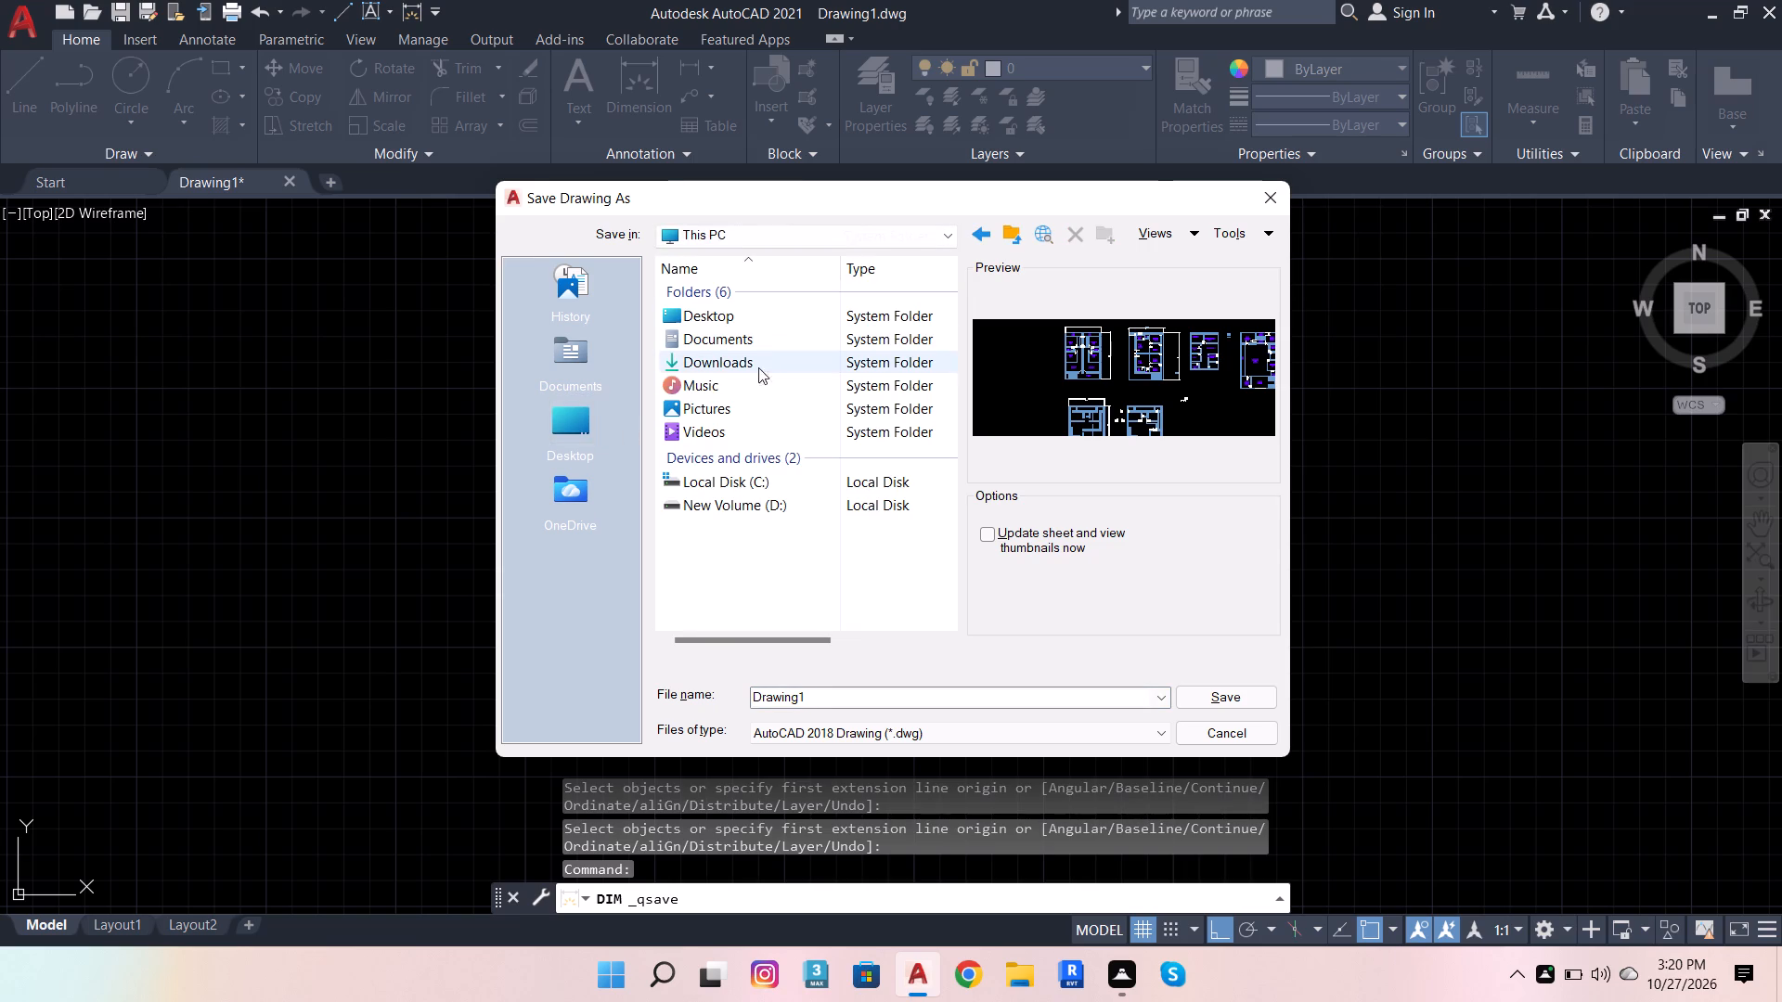
pyautogui.click(787, 518)
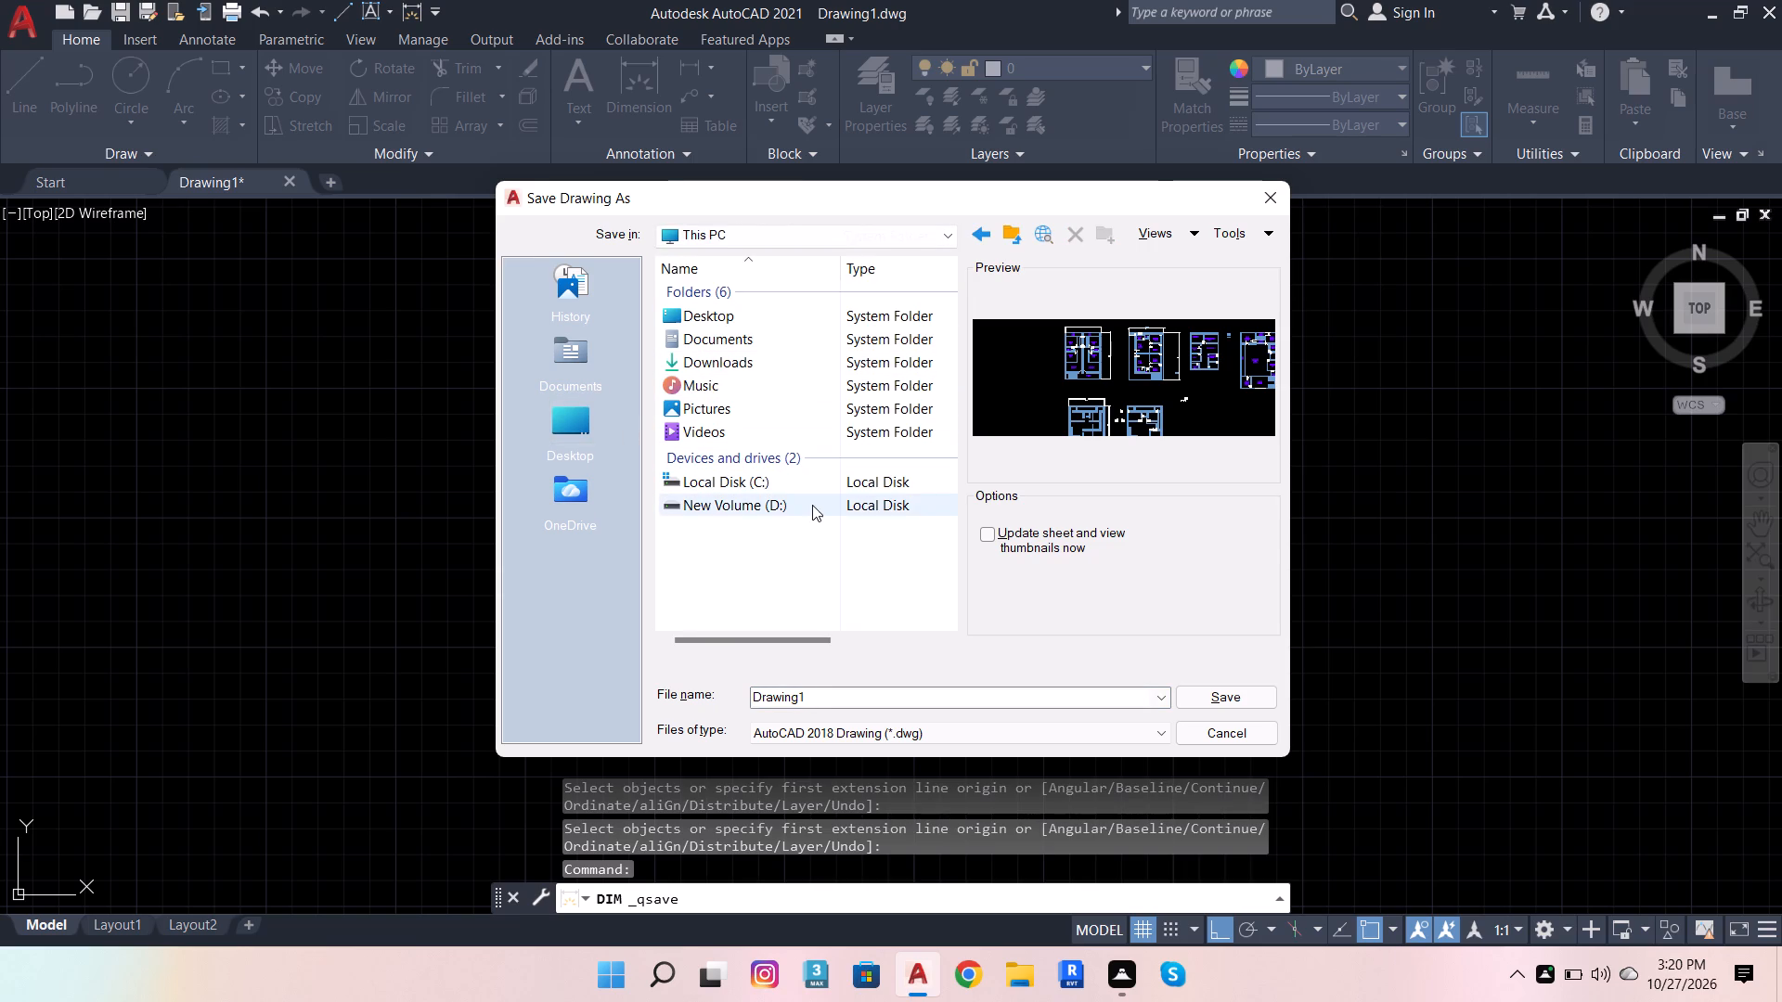
pyautogui.doubleClick(812, 505)
pyautogui.doubleClick(768, 355)
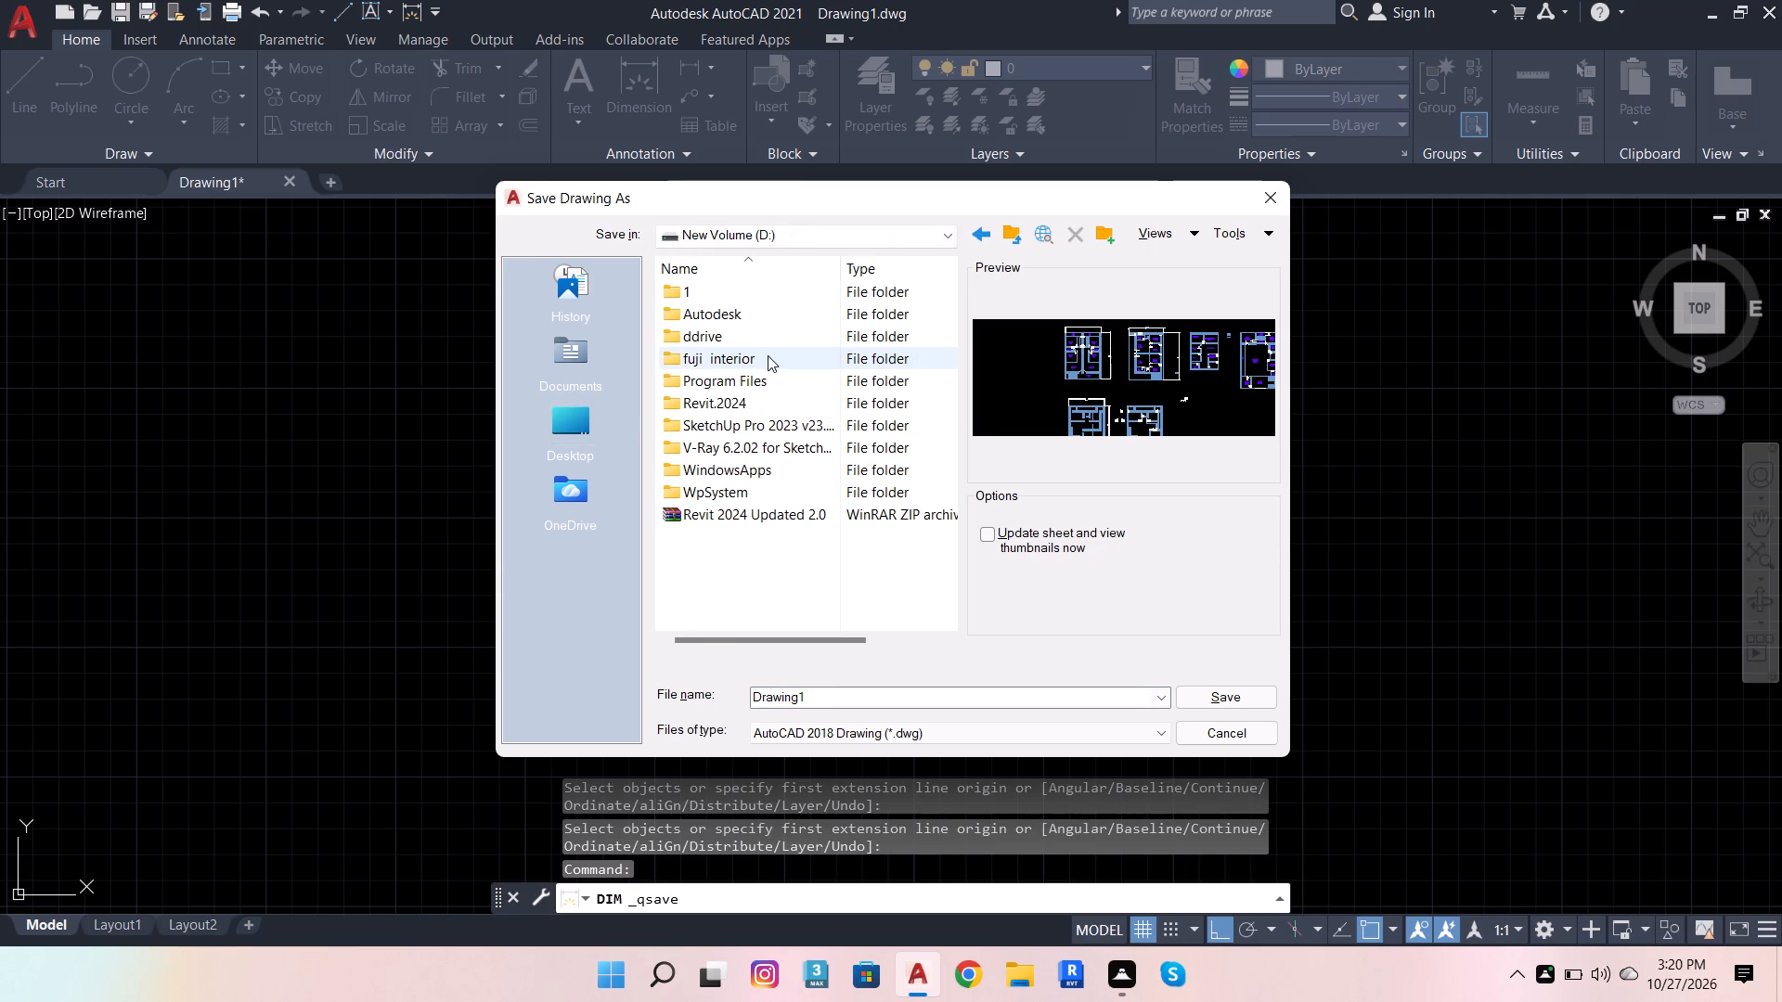
pyautogui.doubleClick(794, 334)
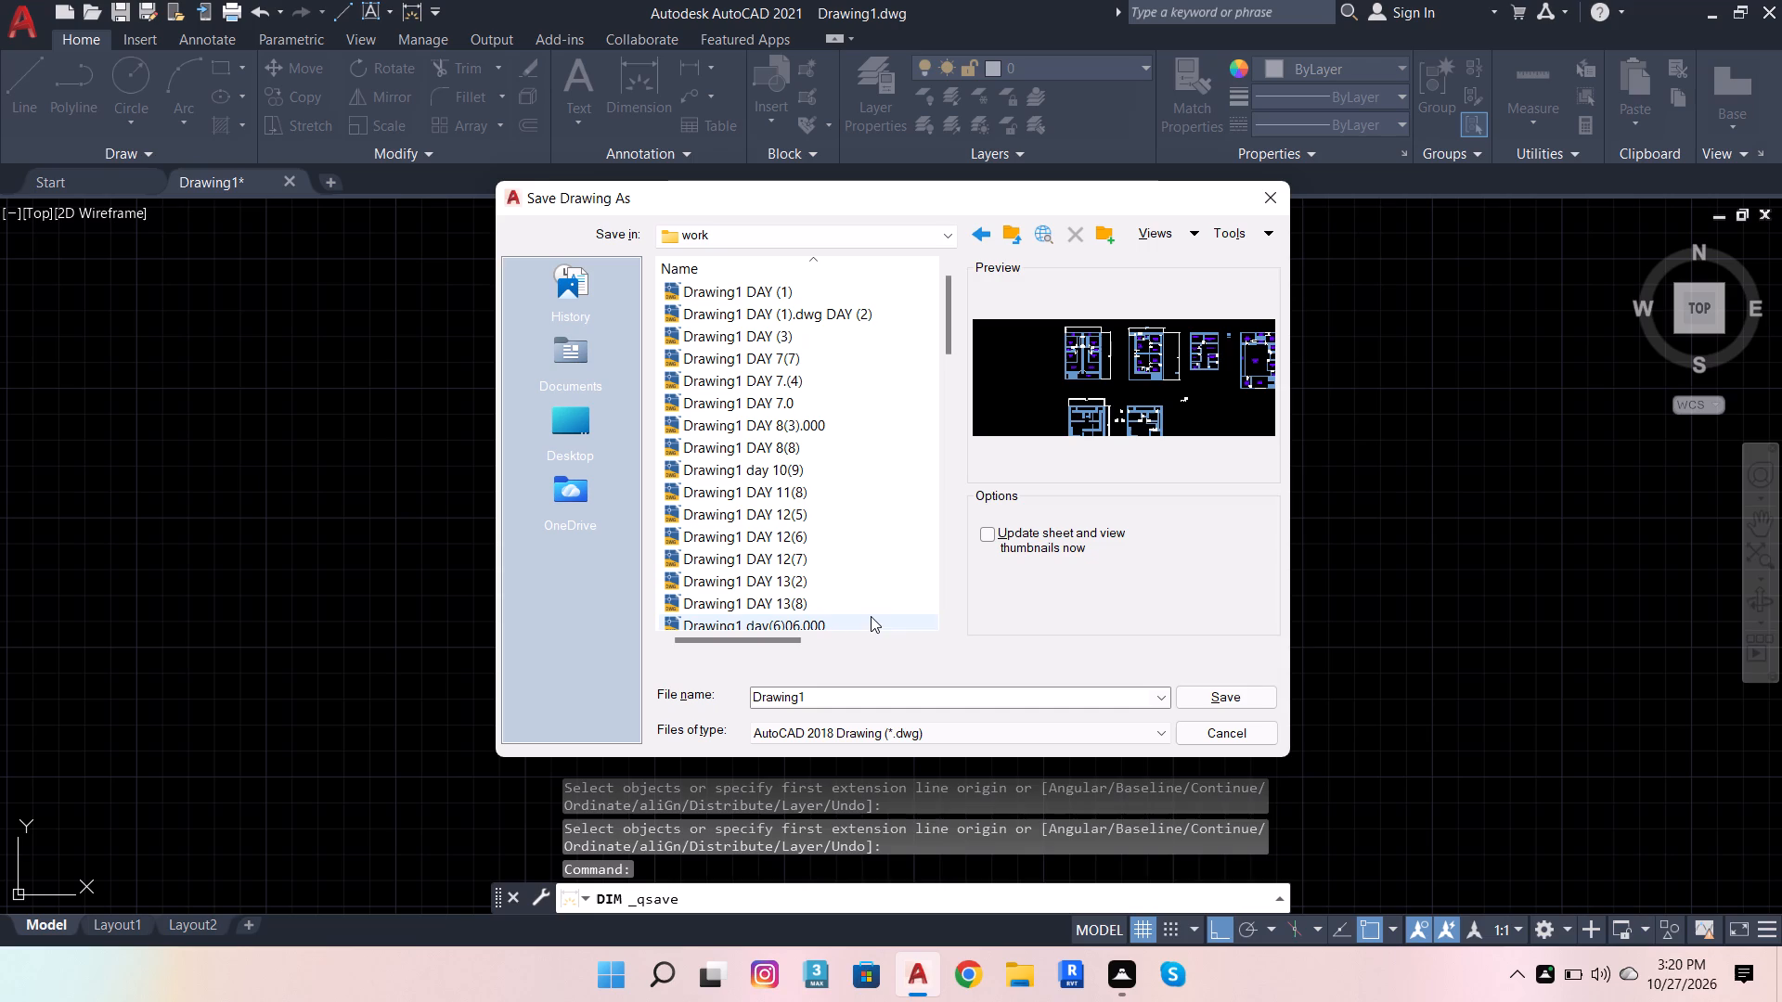
# Name the drawing file Drawing1 DAY 14(6) and save it in the work folder.
pyautogui.click(849, 696)
pyautogui.click(846, 696)
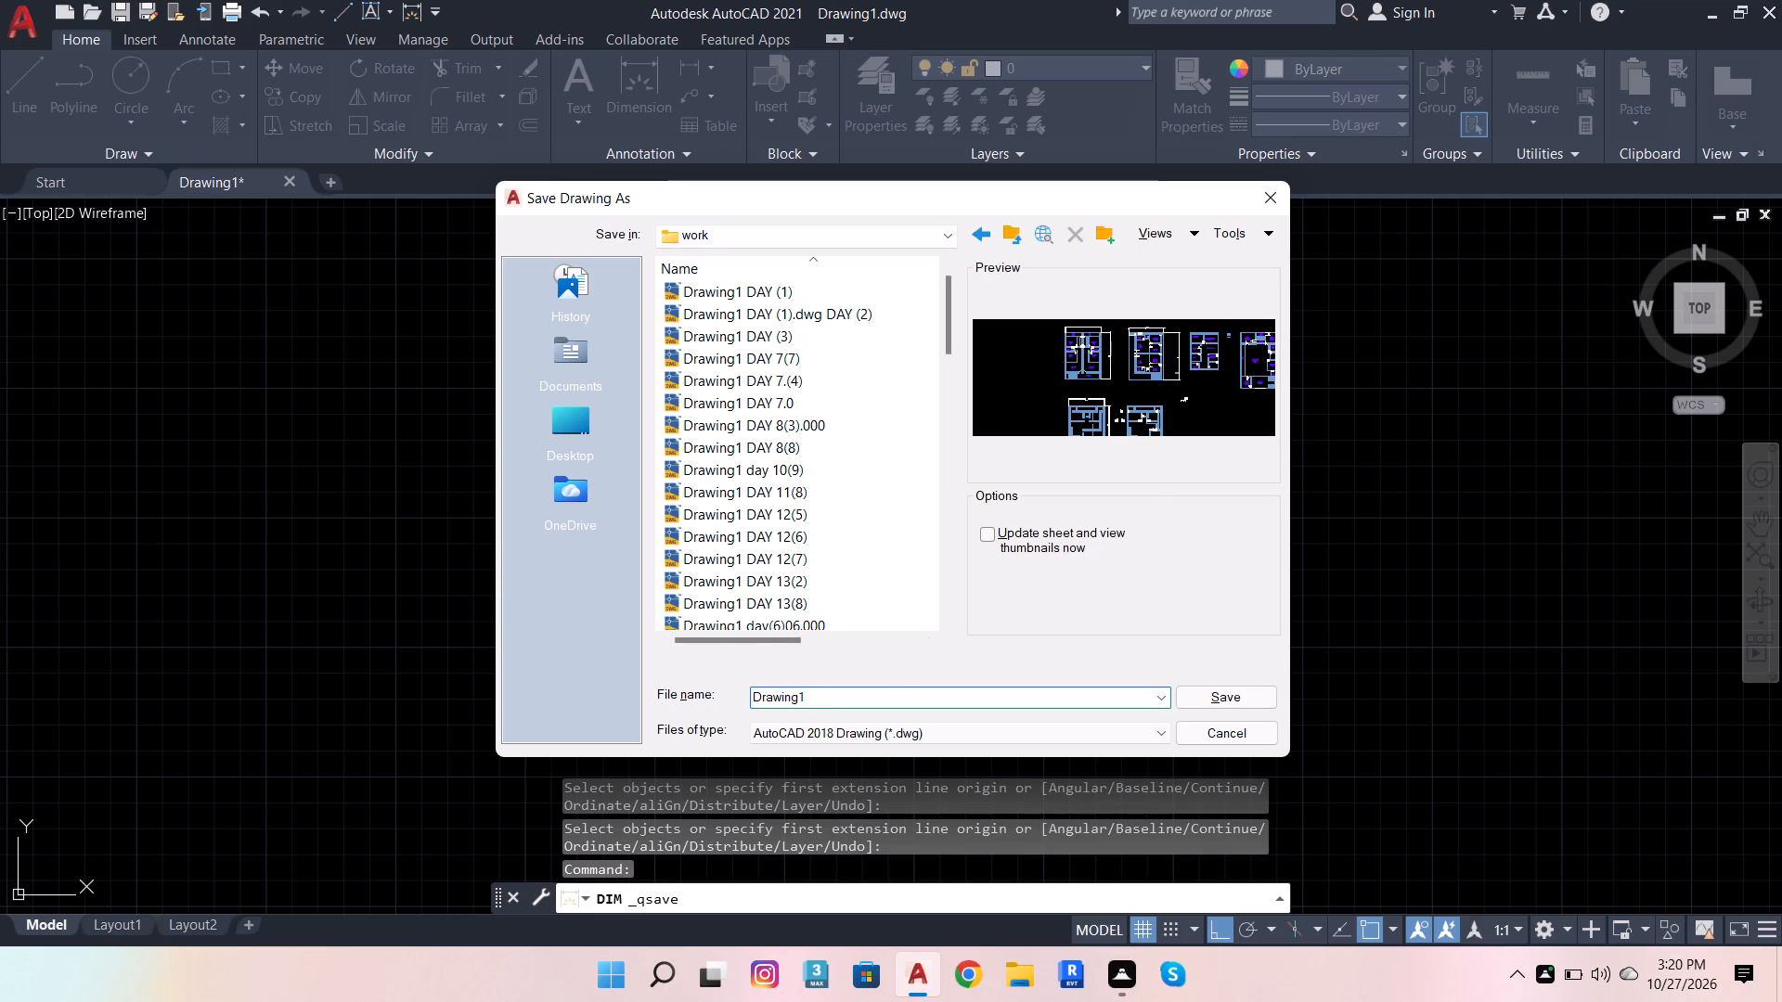
pyautogui.press('space')
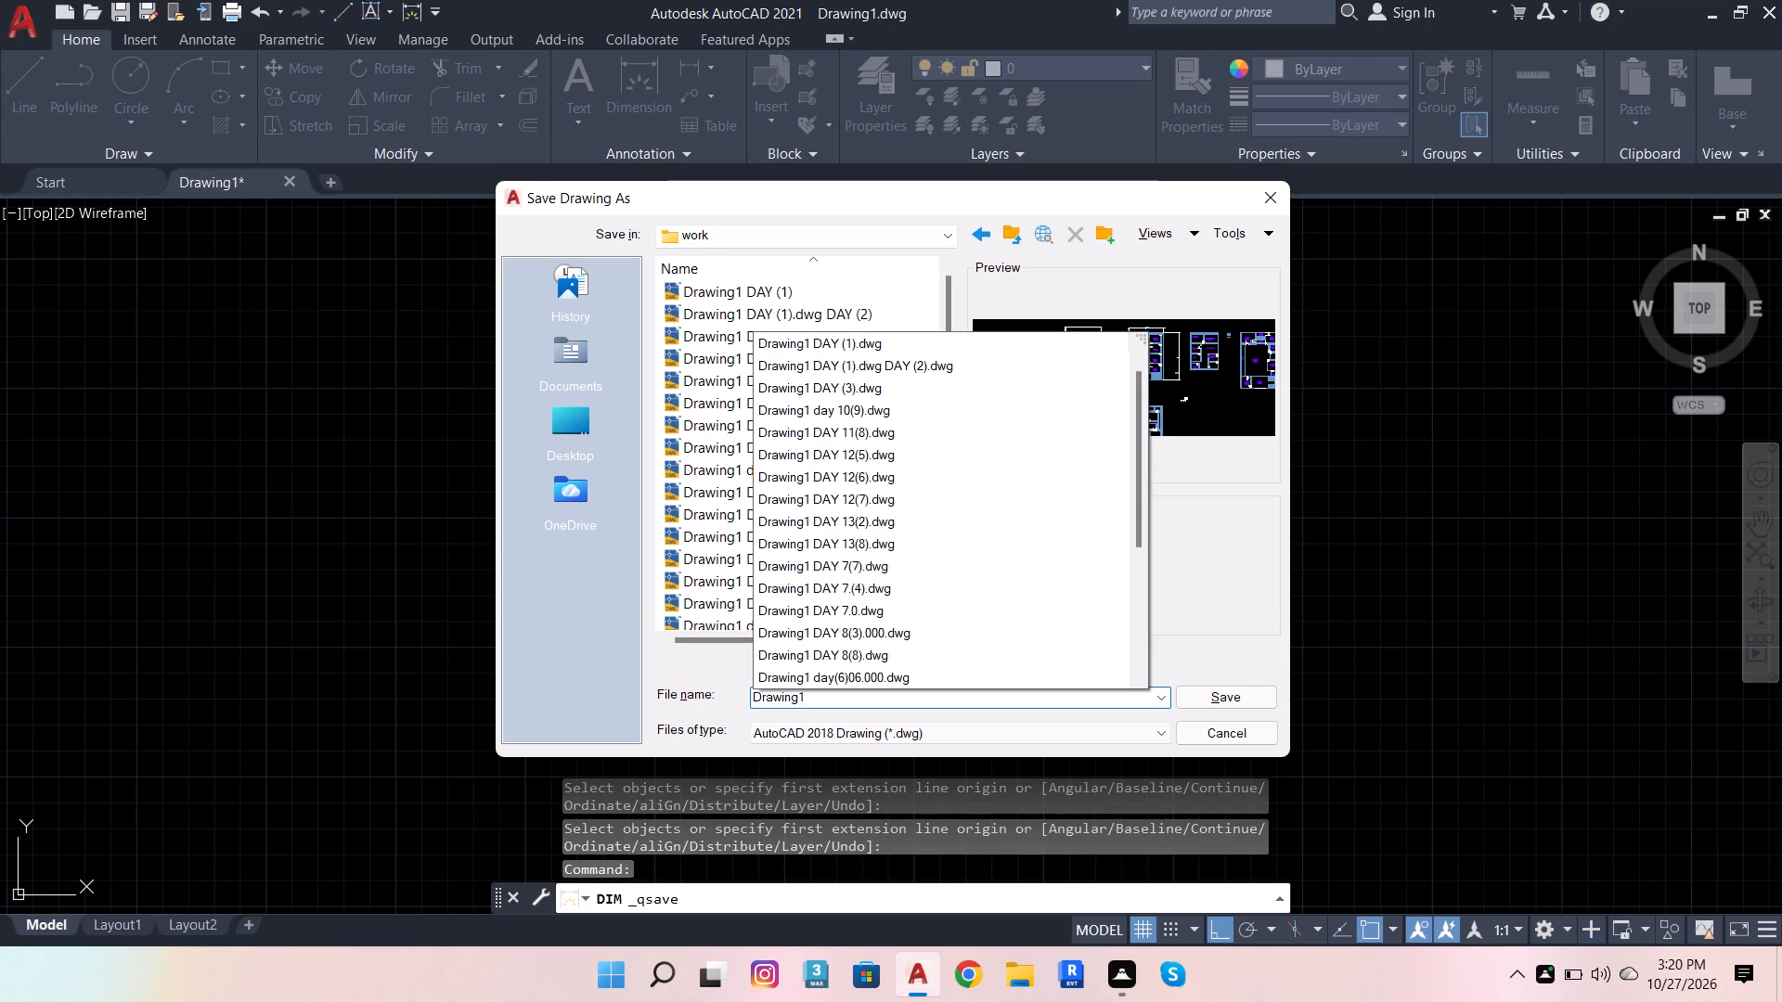
pyautogui.write('DAY')
pyautogui.press('space')
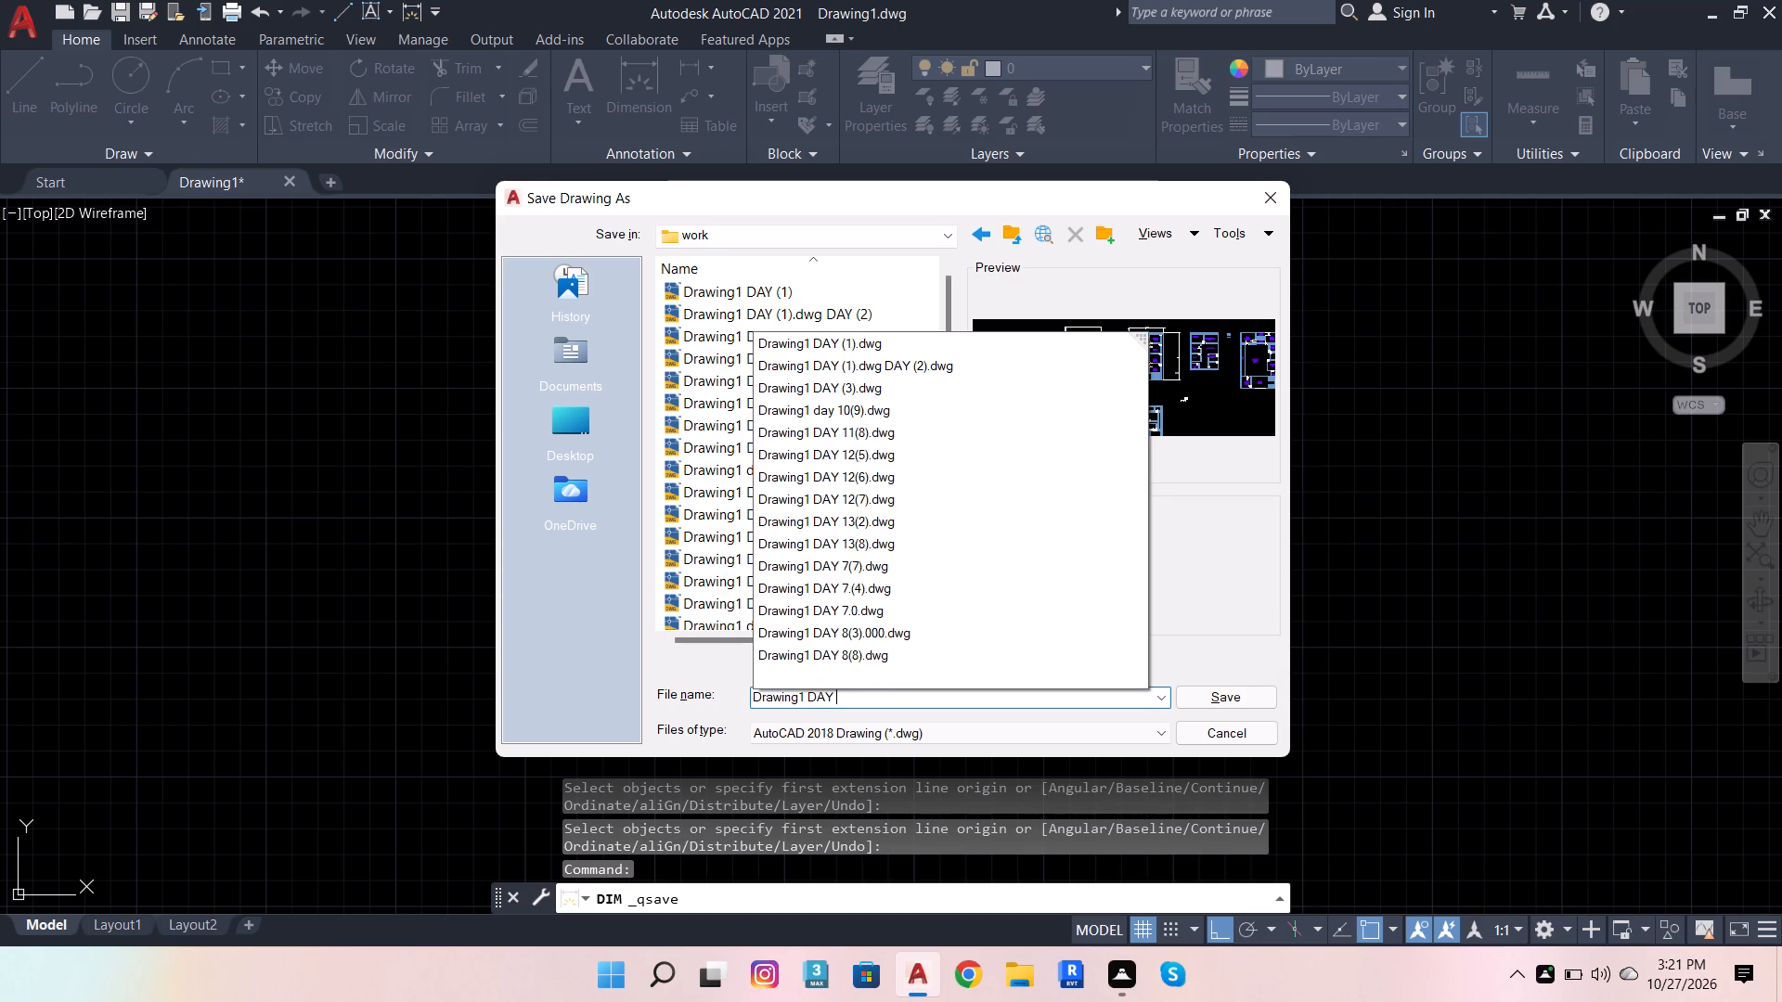
pyautogui.write('14')
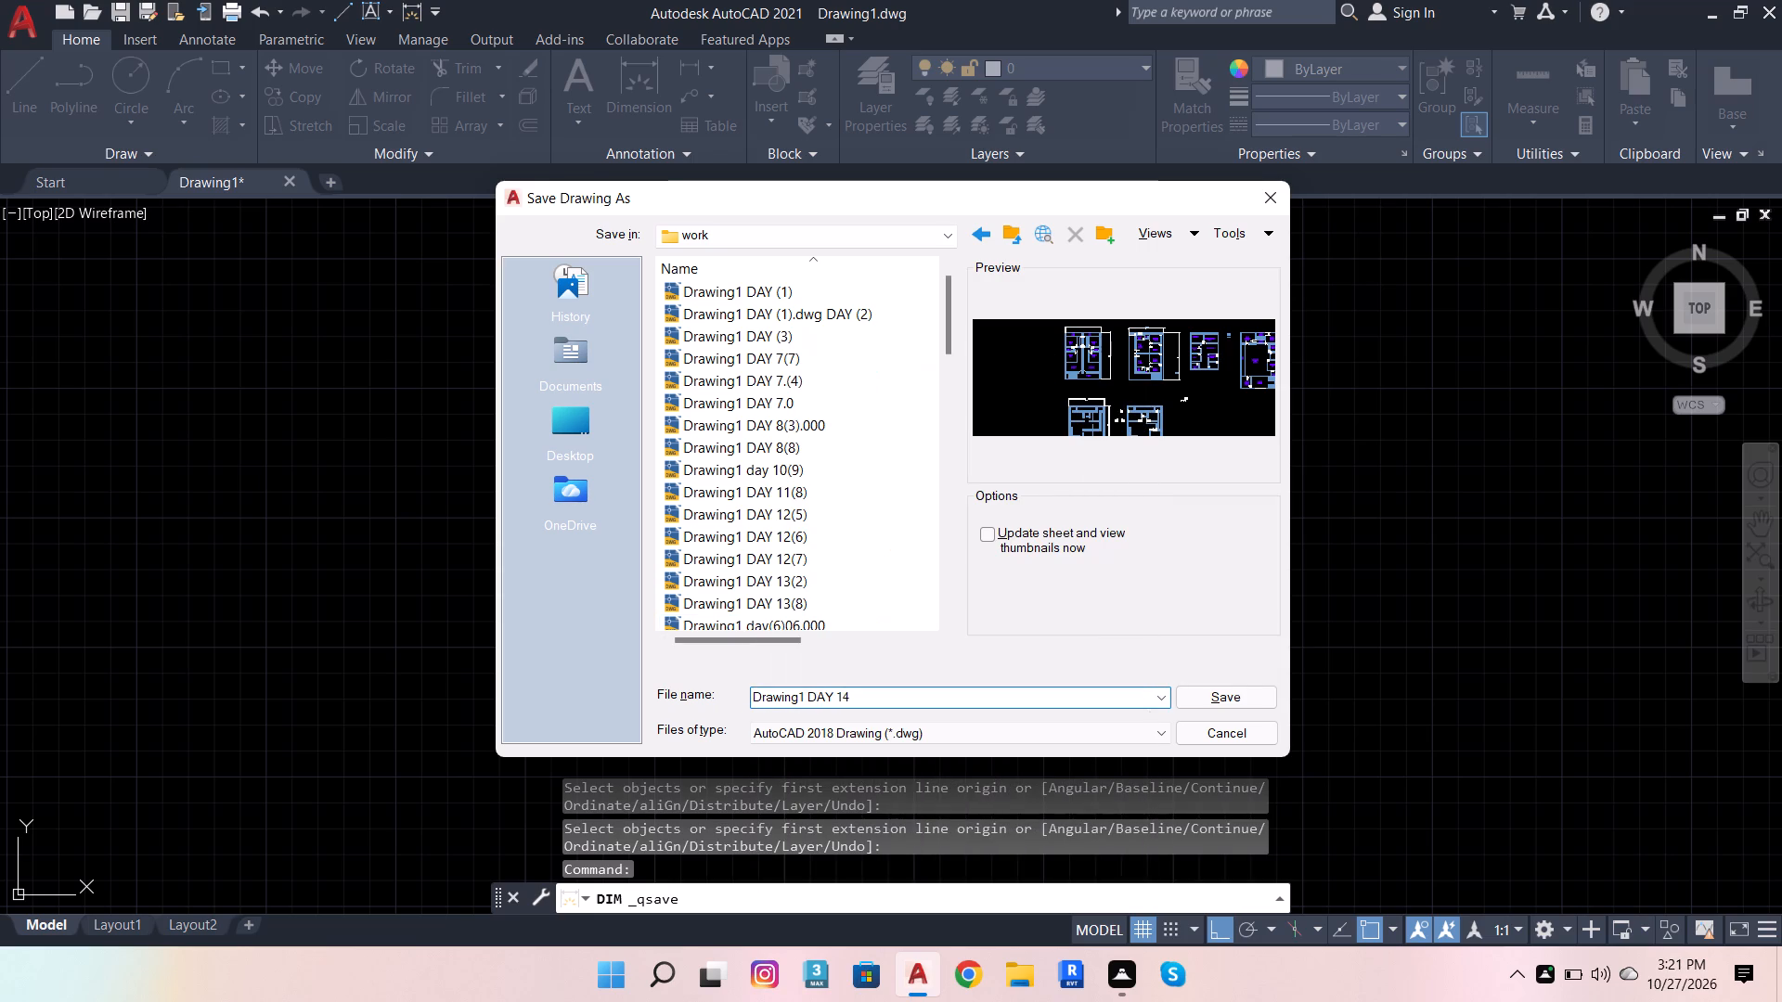
pyautogui.hotkey('shift', '(')
pyautogui.press('6')
pyautogui.hotkey('shift', ')')
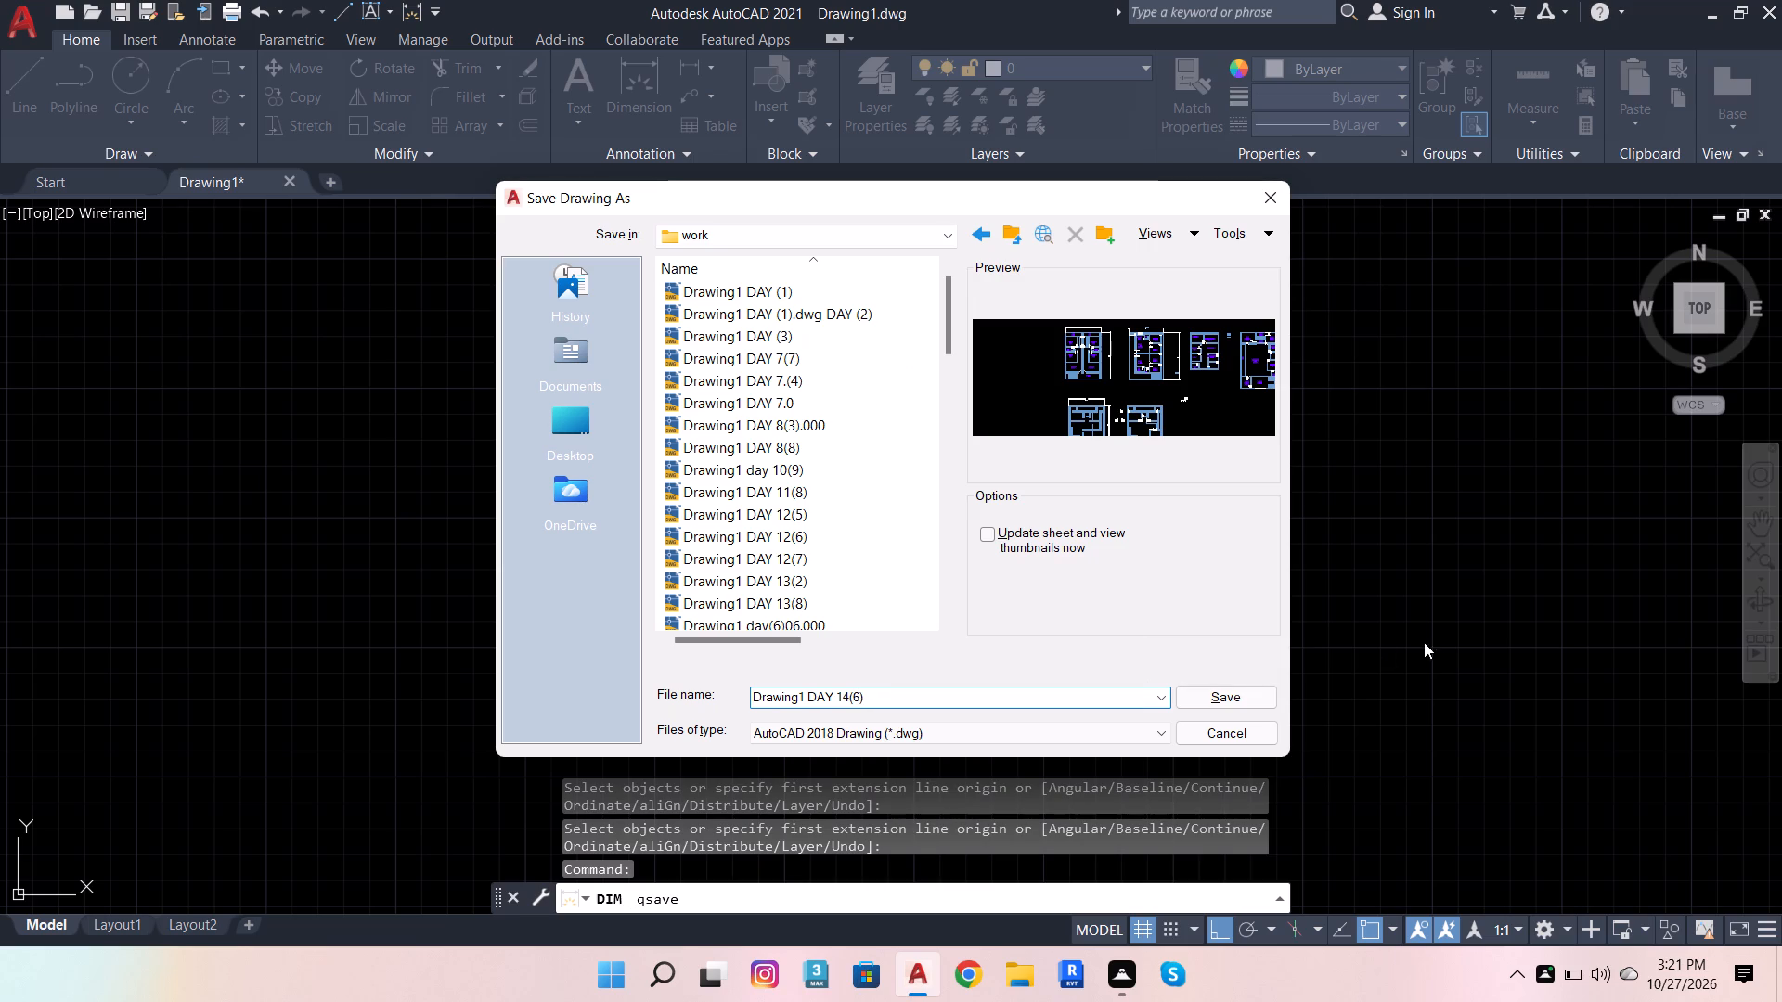
pyautogui.click(1235, 689)
# Add a multiline text label below the plan view reading PLAN with (WORKING) on the second line.
pyautogui.scroll(-1, 358, 442)
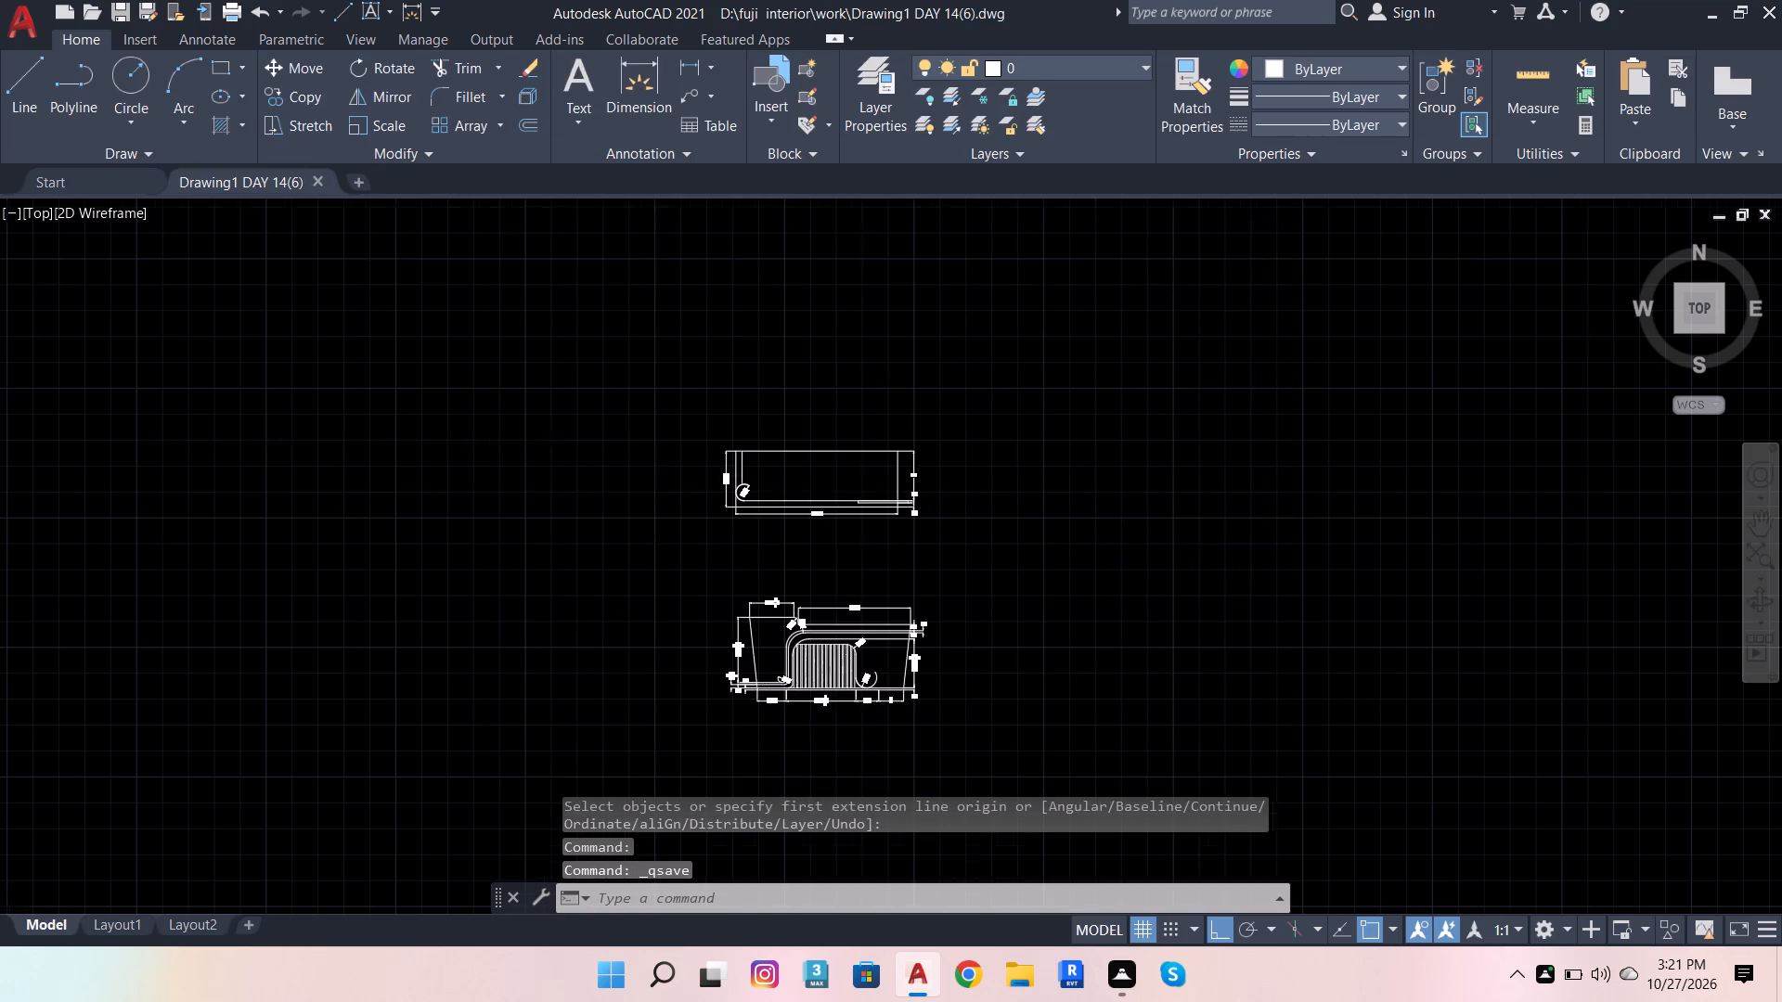
pyautogui.scroll(-2, 358, 442)
pyautogui.scroll(4, 433, 448)
pyautogui.scroll(-2, 901, 375)
pyautogui.scroll(2, 764, 466)
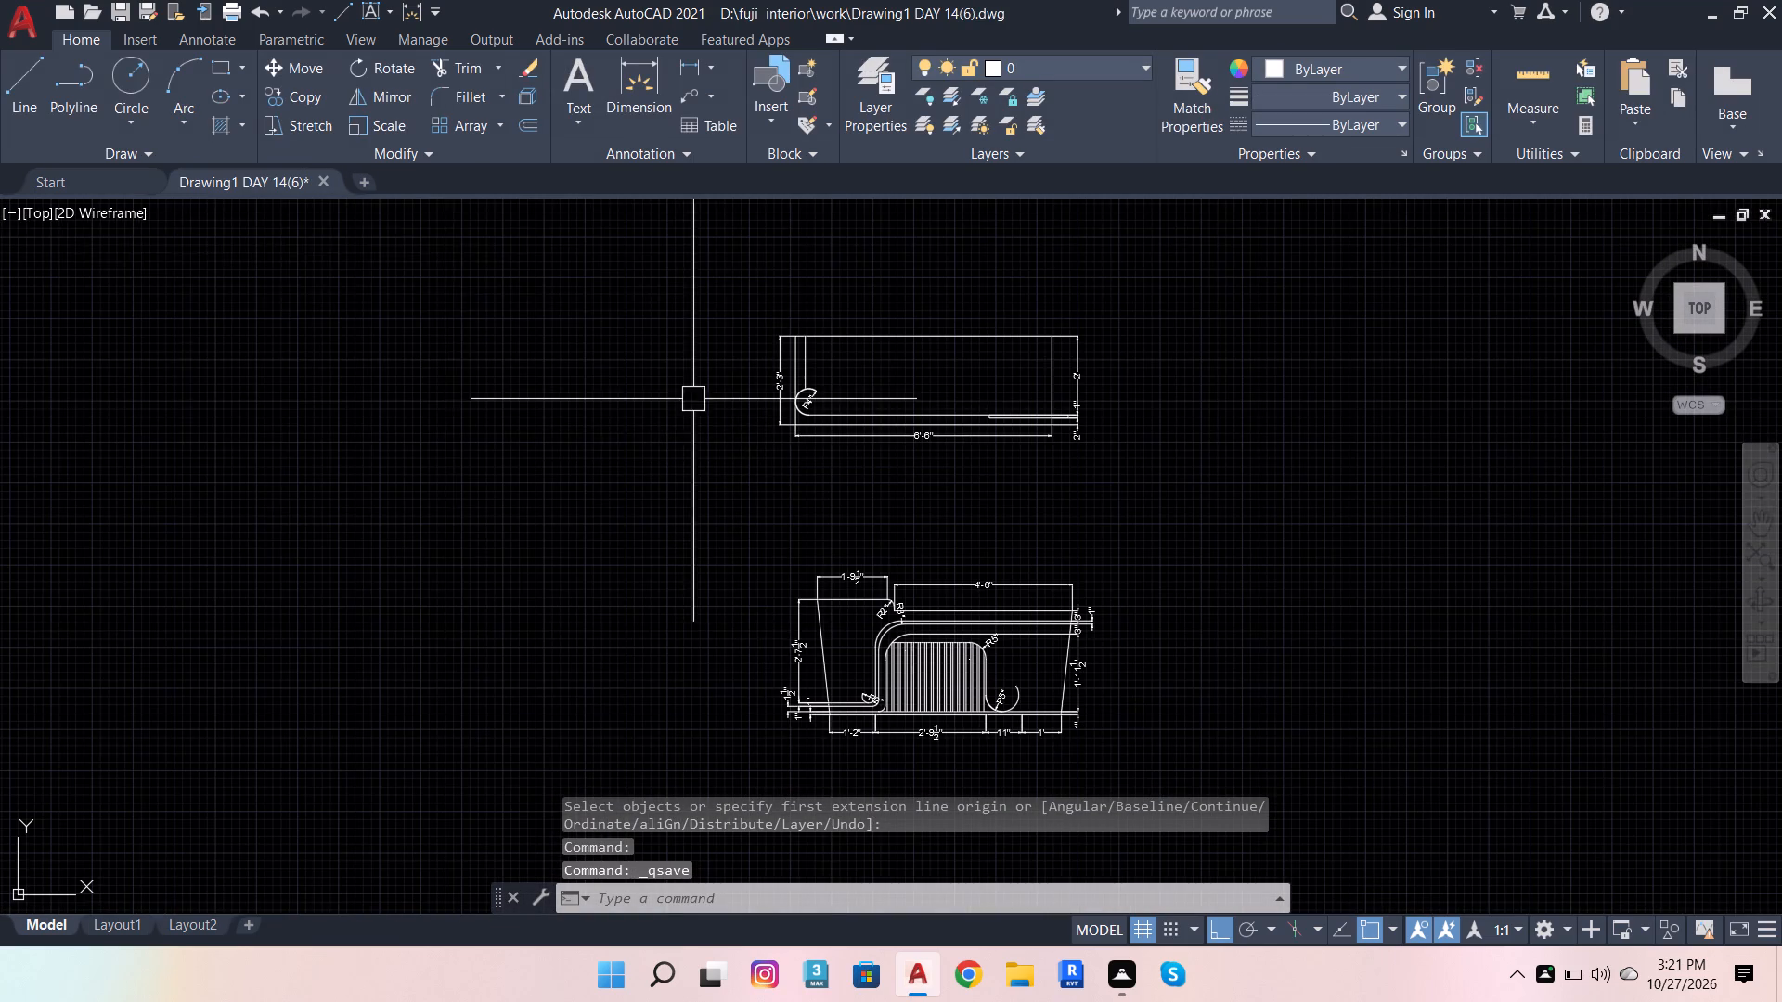
pyautogui.click(576, 78)
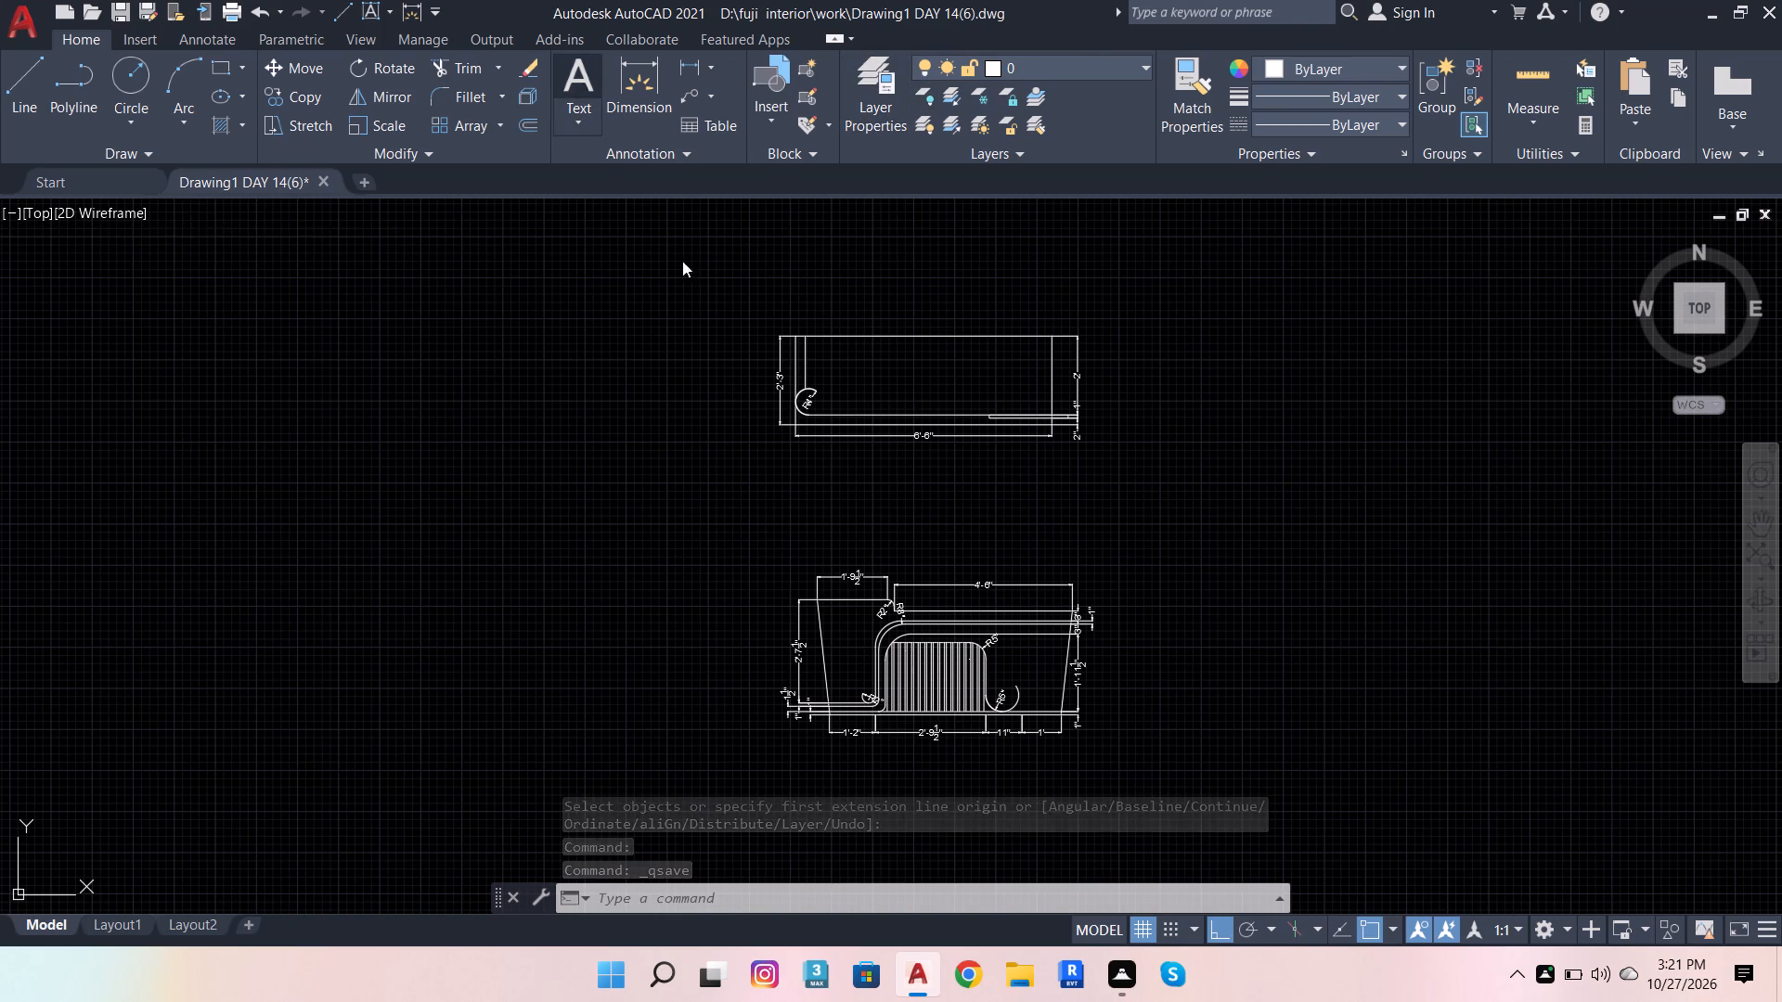
pyautogui.click(773, 463)
pyautogui.click(1163, 488)
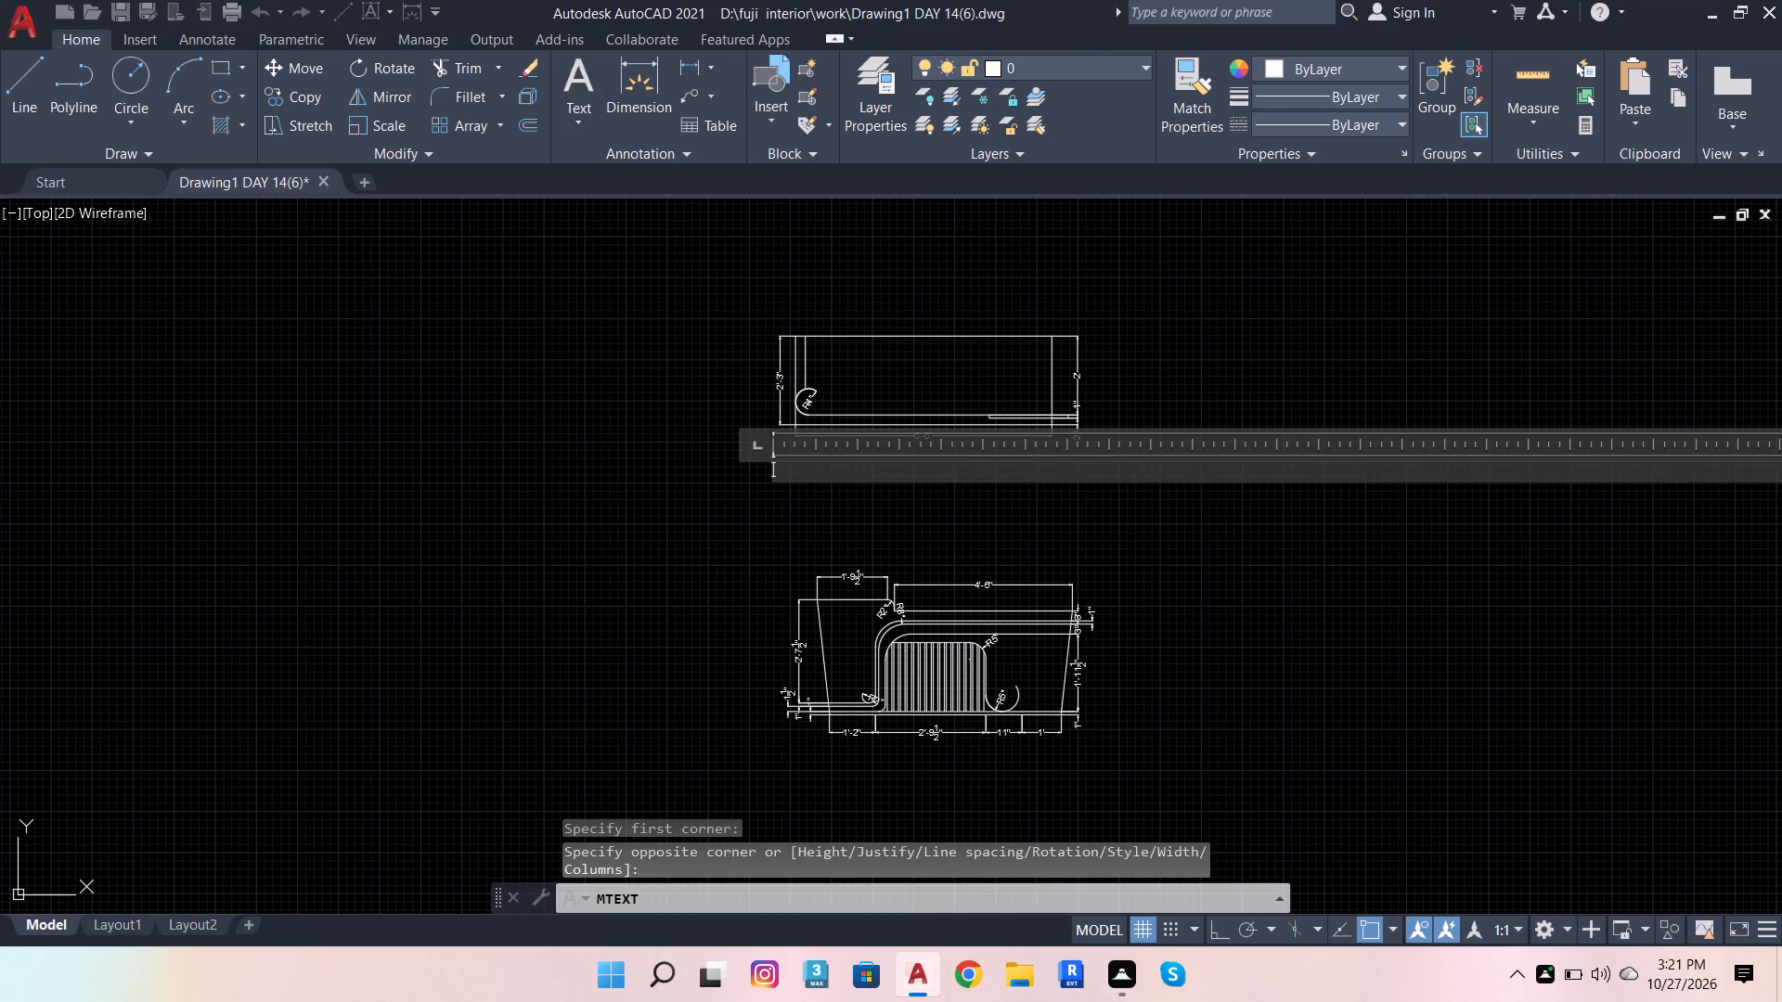
pyautogui.scroll(6, 971, 467)
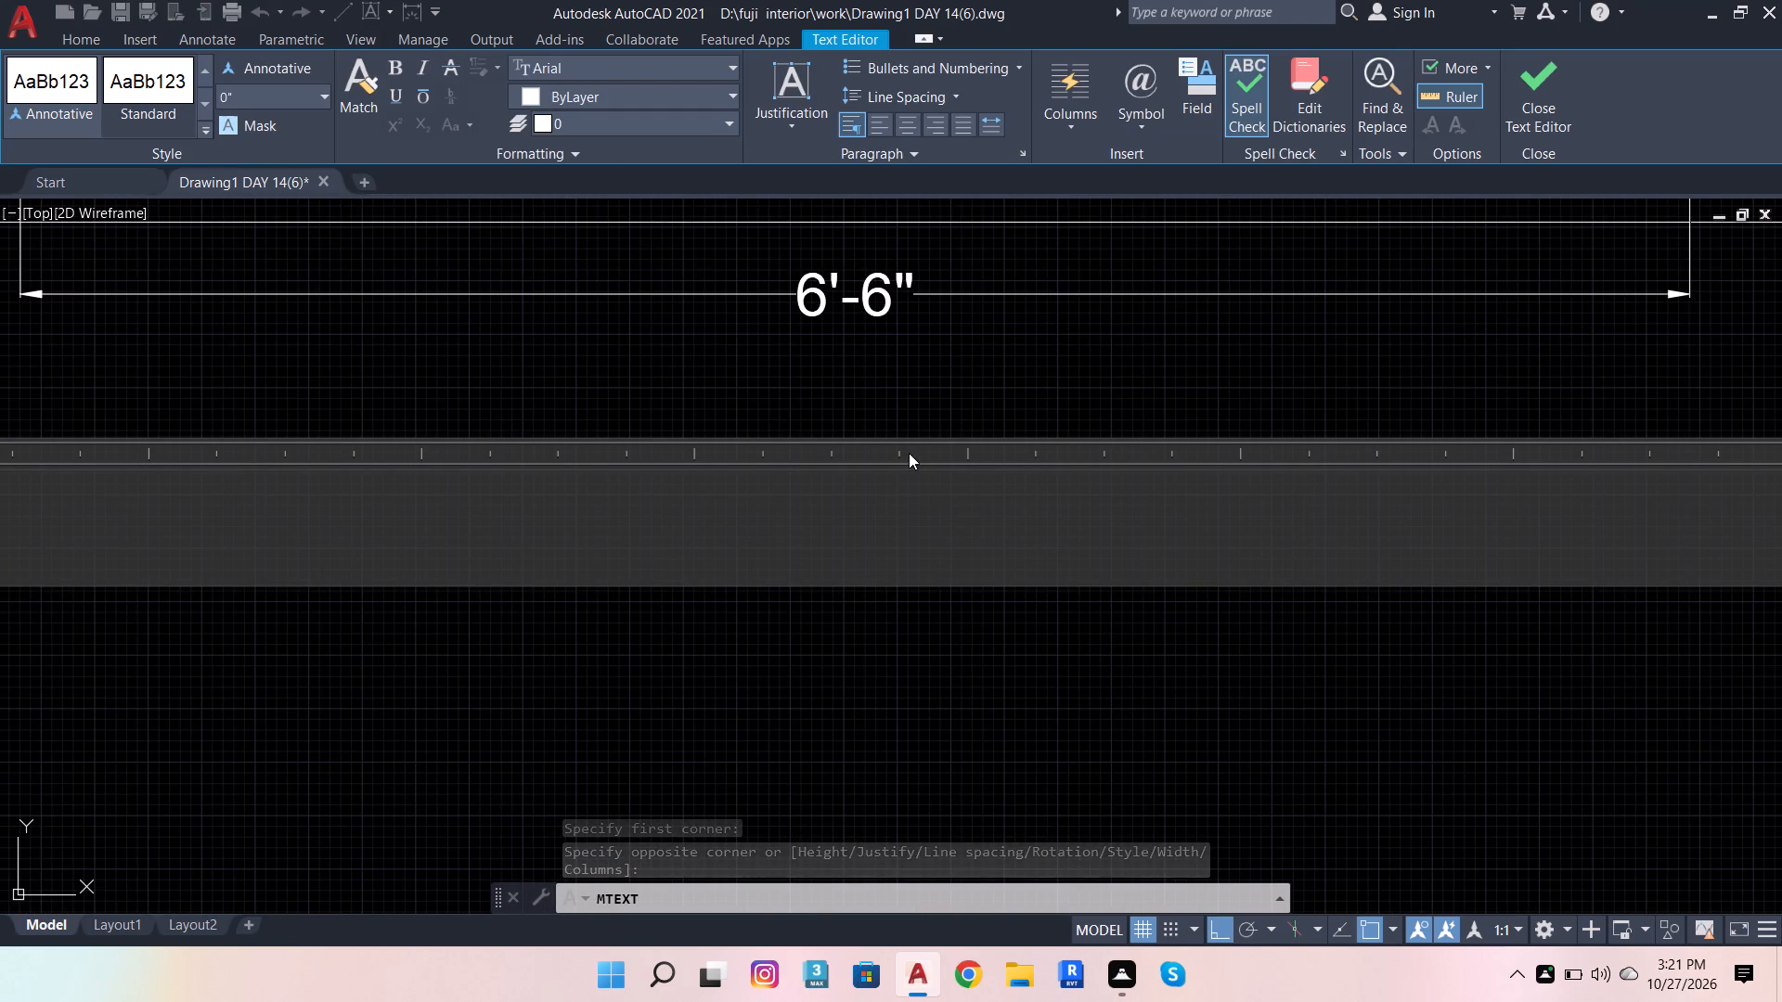
pyautogui.write('PLAN')
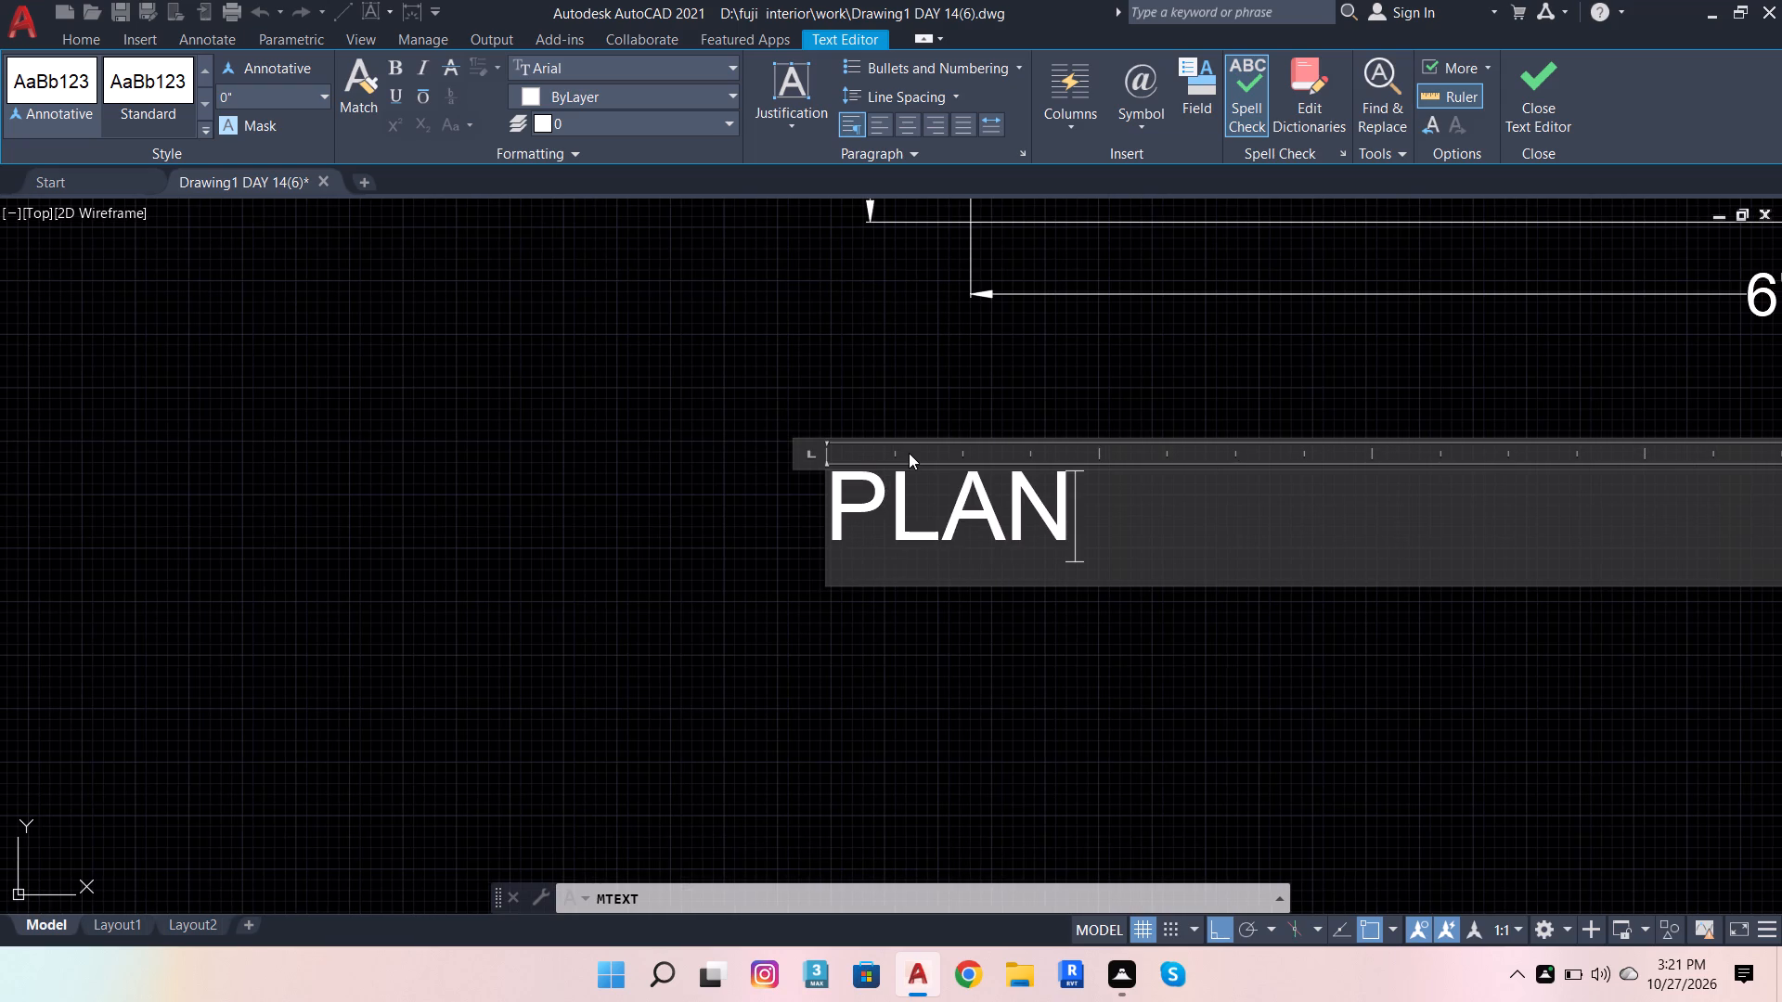
pyautogui.press('Return')
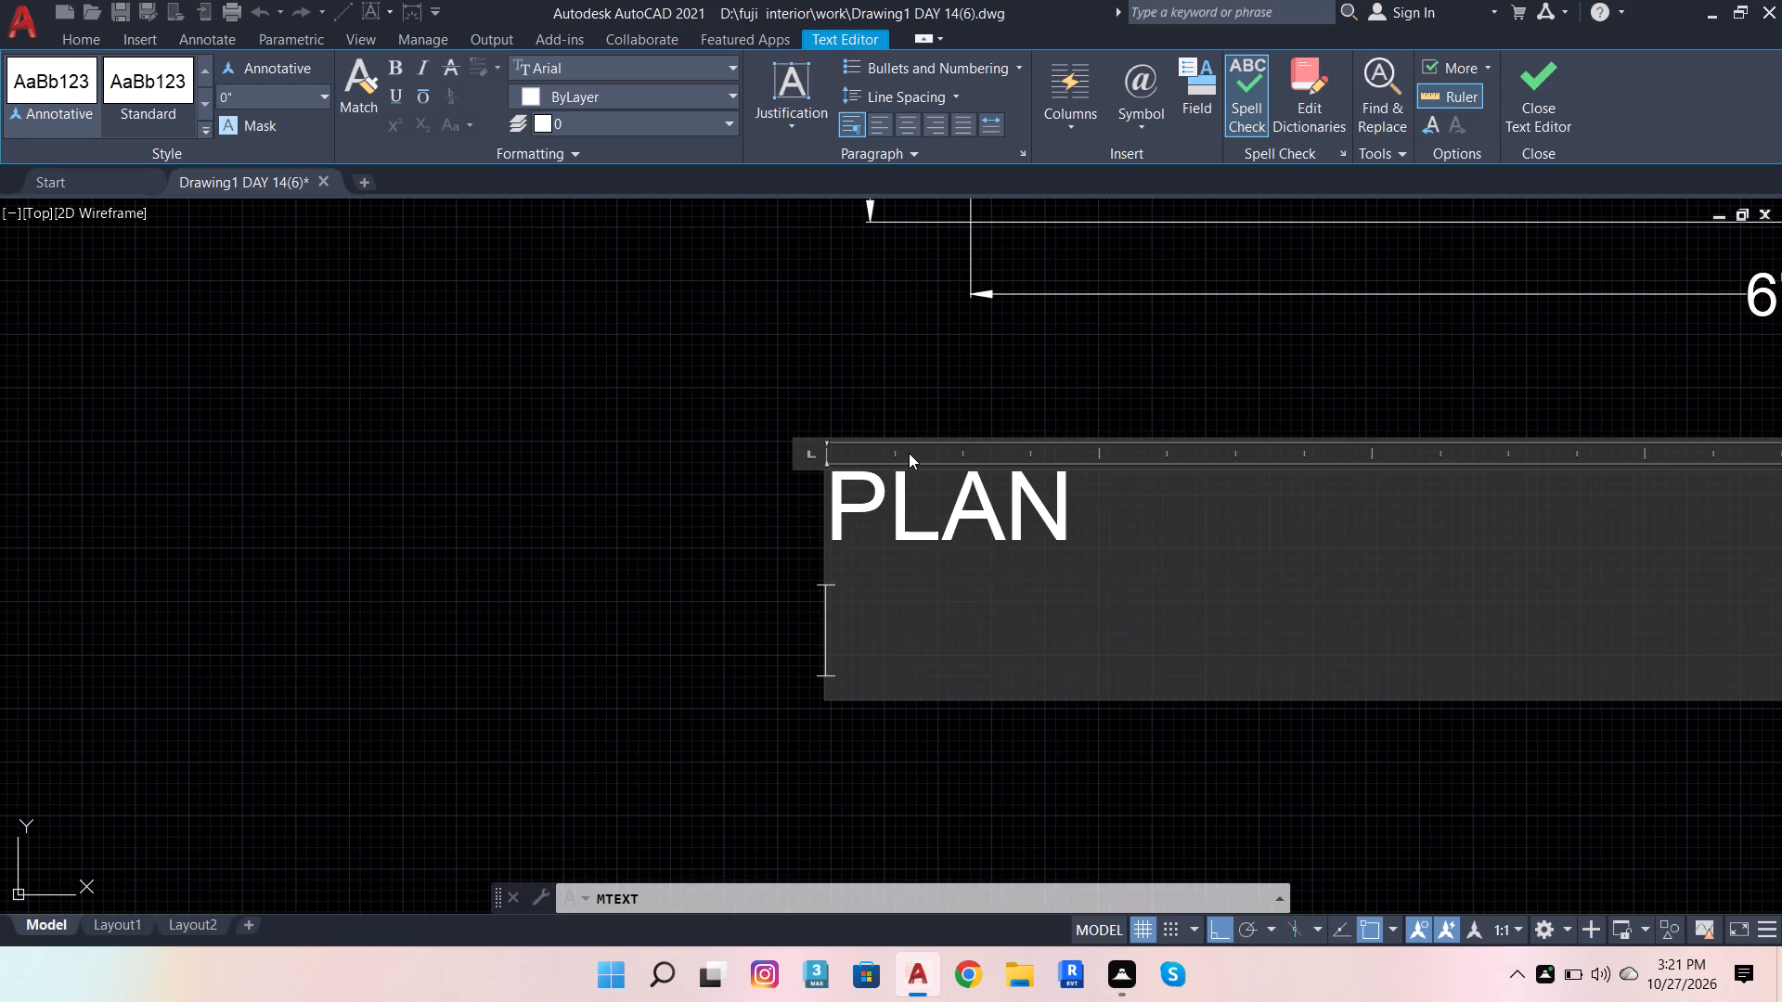
pyautogui.hotkey('shift', '(')
pyautogui.write('WOR')
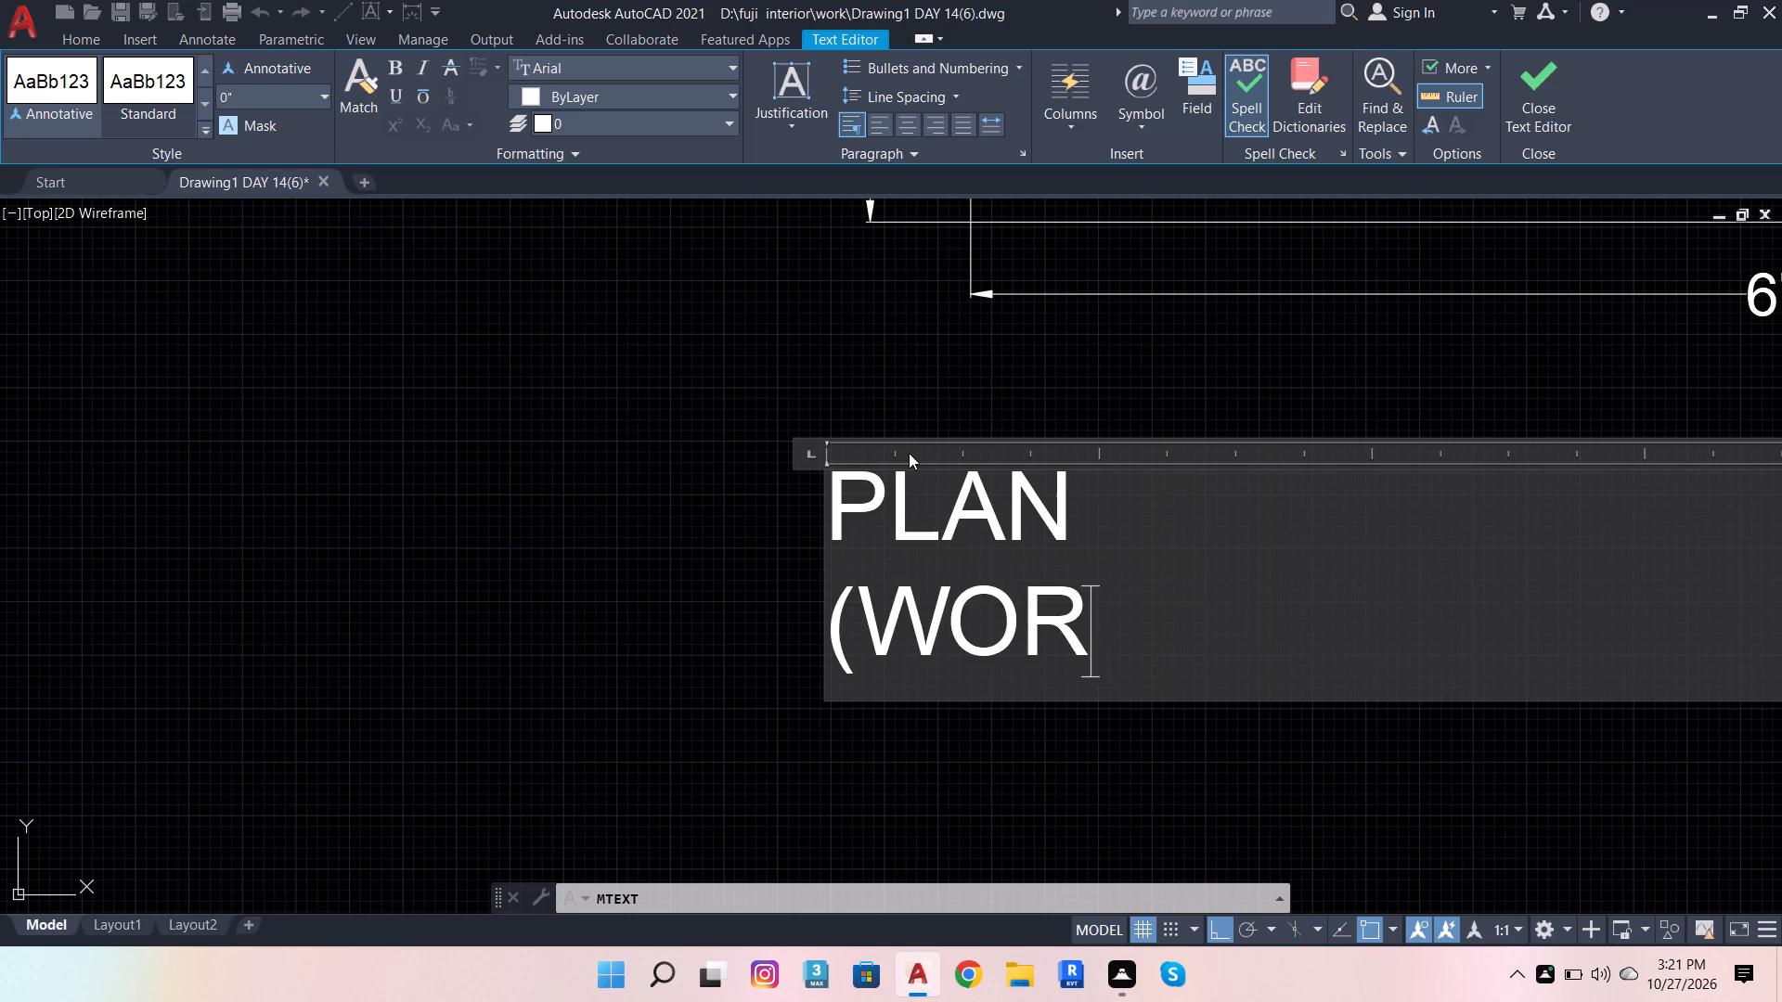
pyautogui.write('KING')
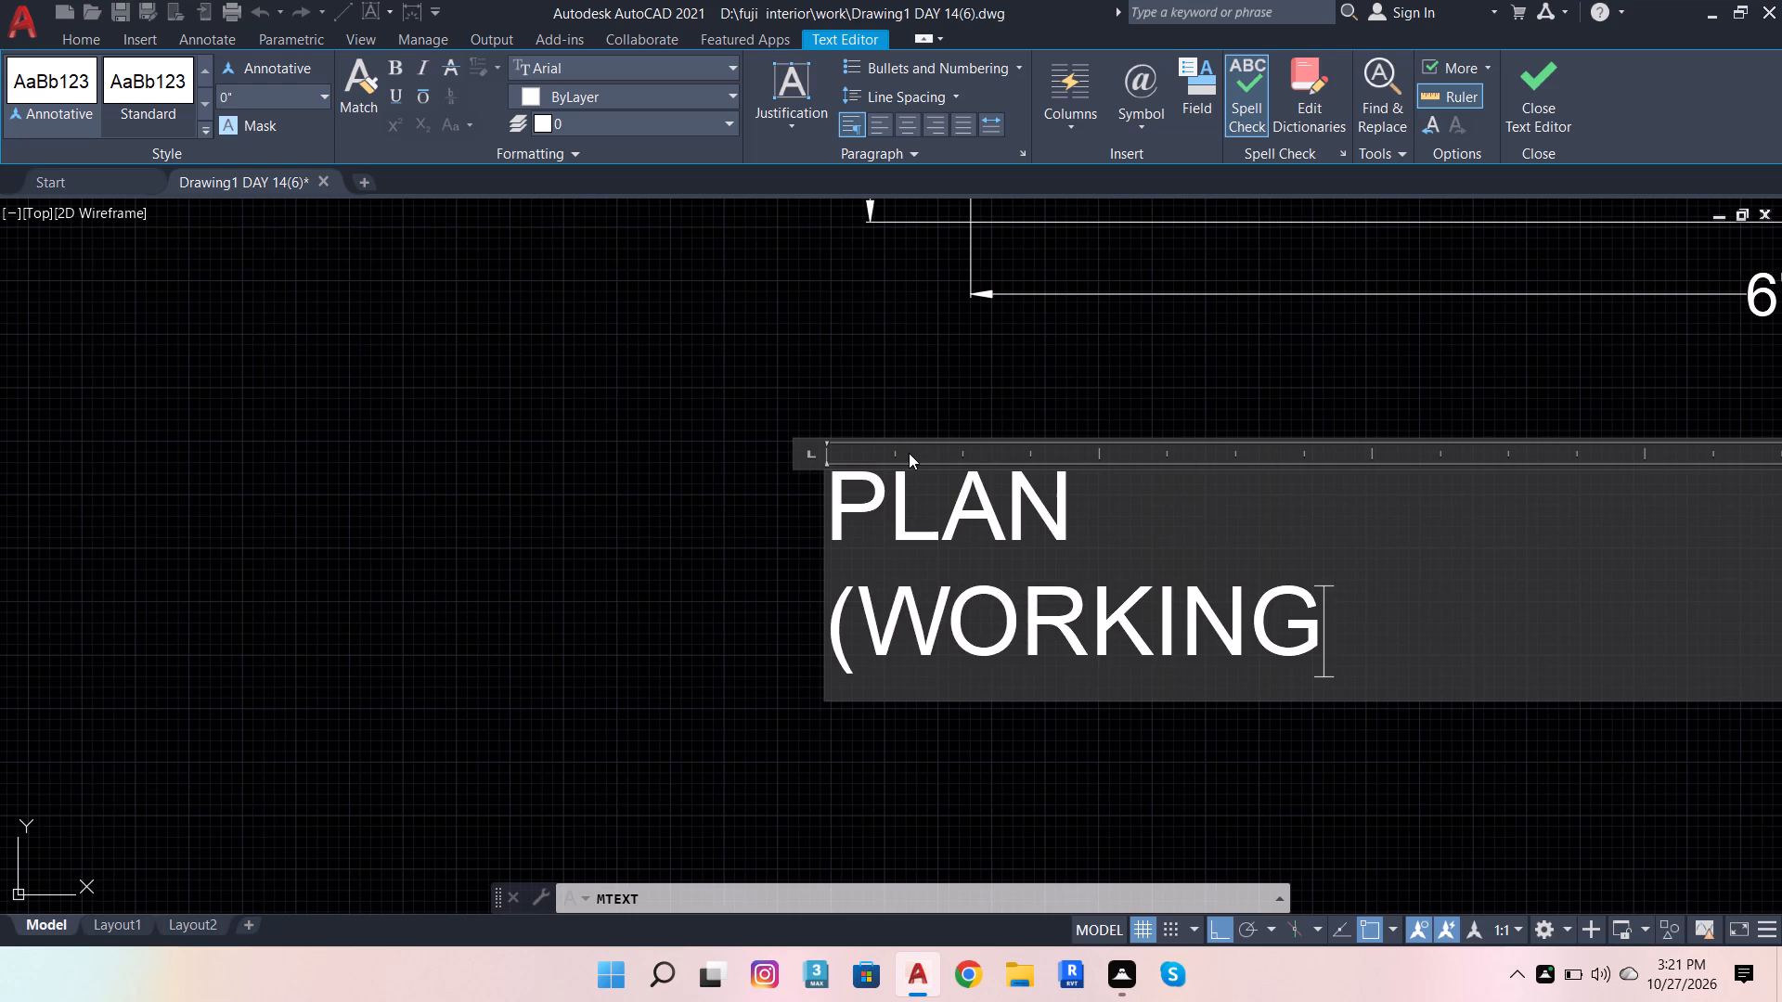
pyautogui.hotkey('shift', ')')
pyautogui.scroll(-3, 754, 265)
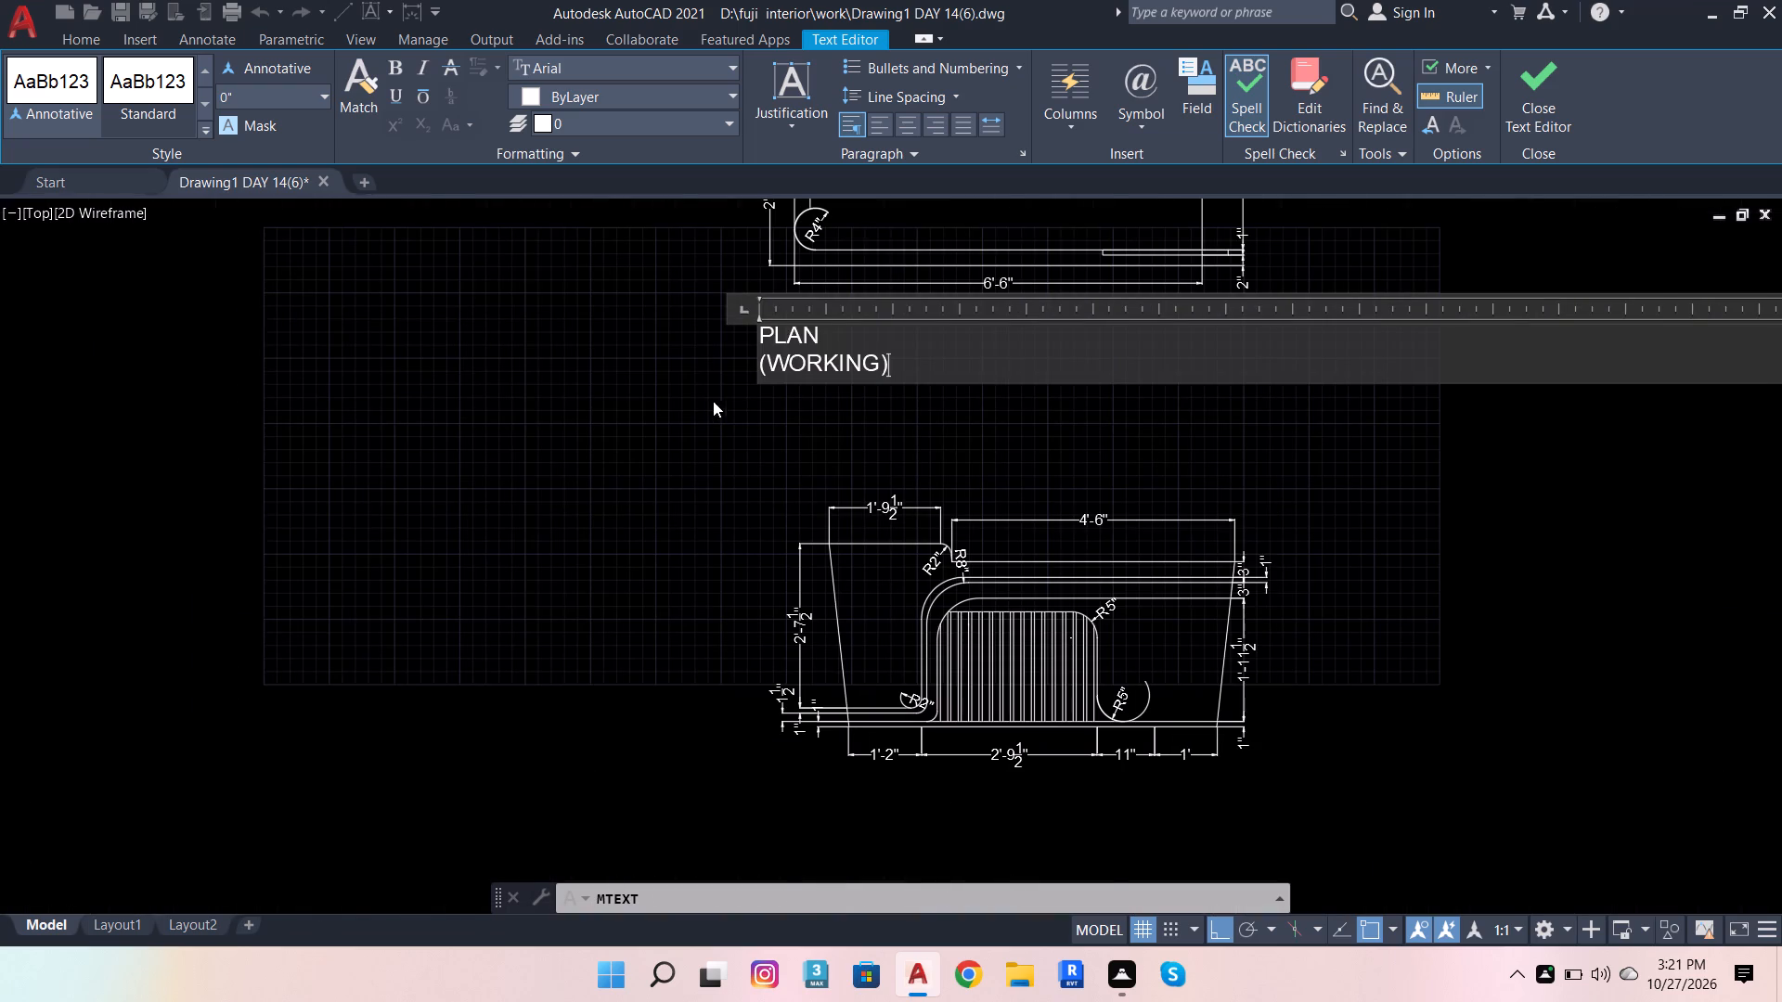
pyautogui.click(747, 386)
# Scale up the PLAN (WORKING) label from a base point beside it, picking a scale distance of about 37'-11".
pyautogui.scroll(4, 731, 323)
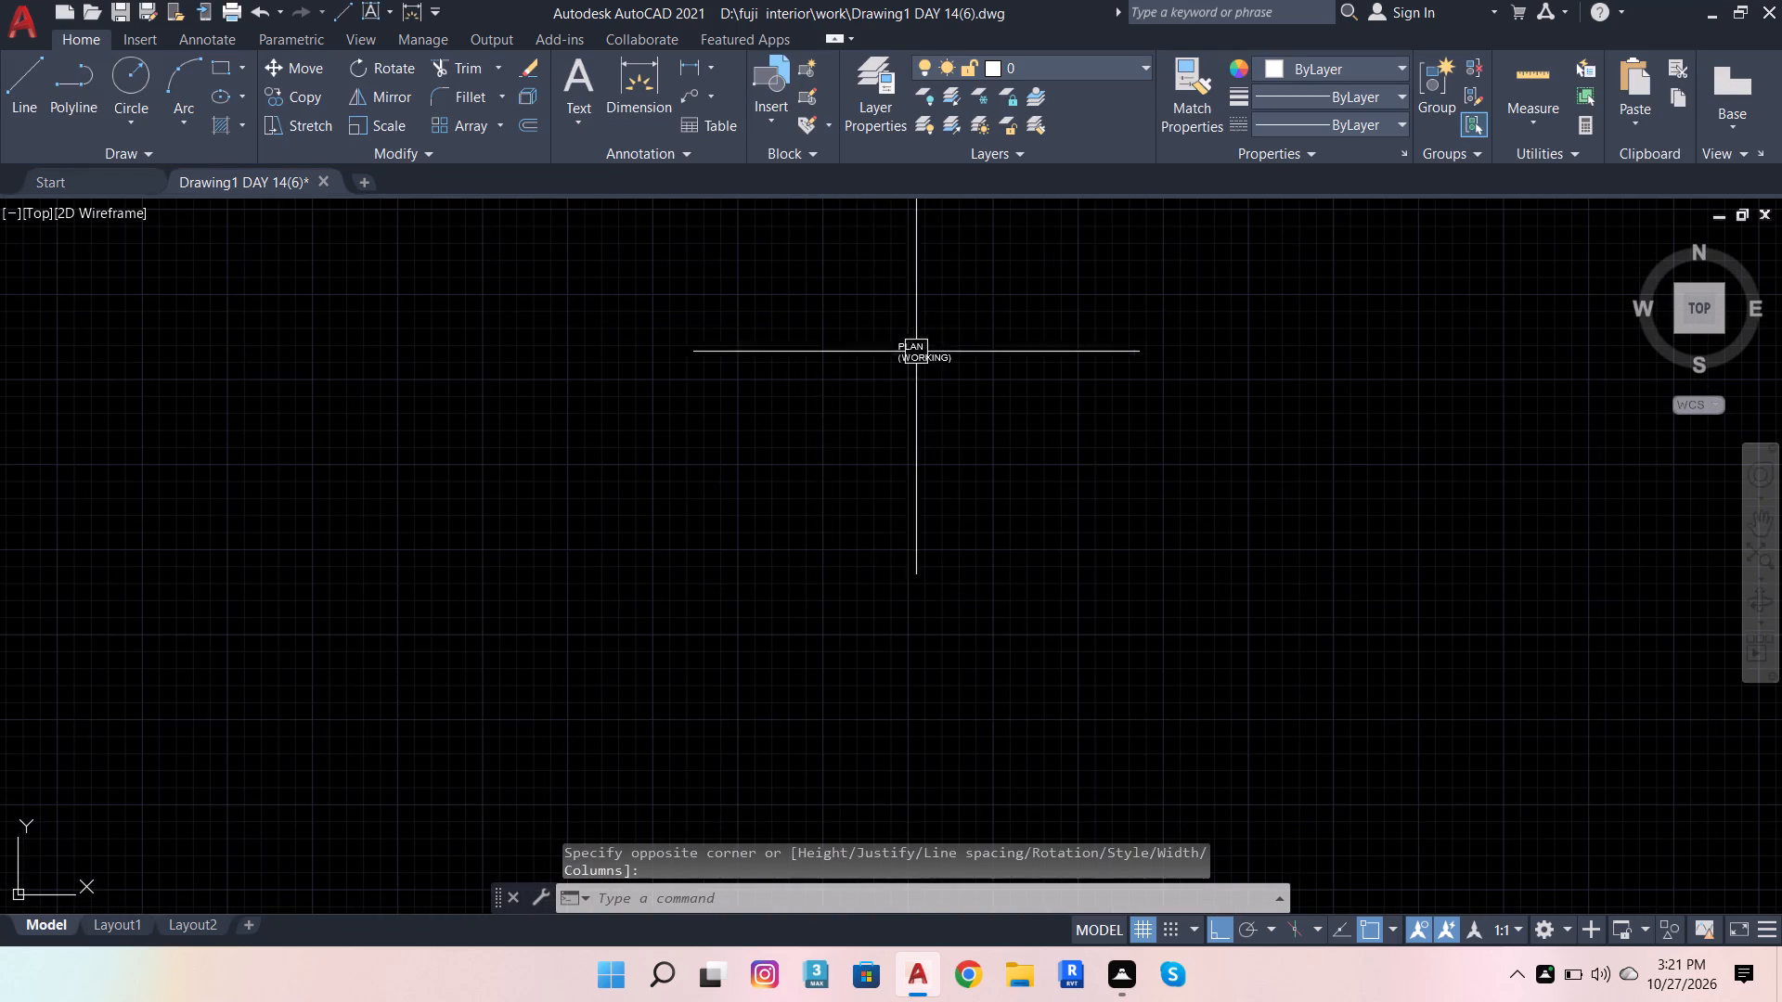
pyautogui.click(930, 353)
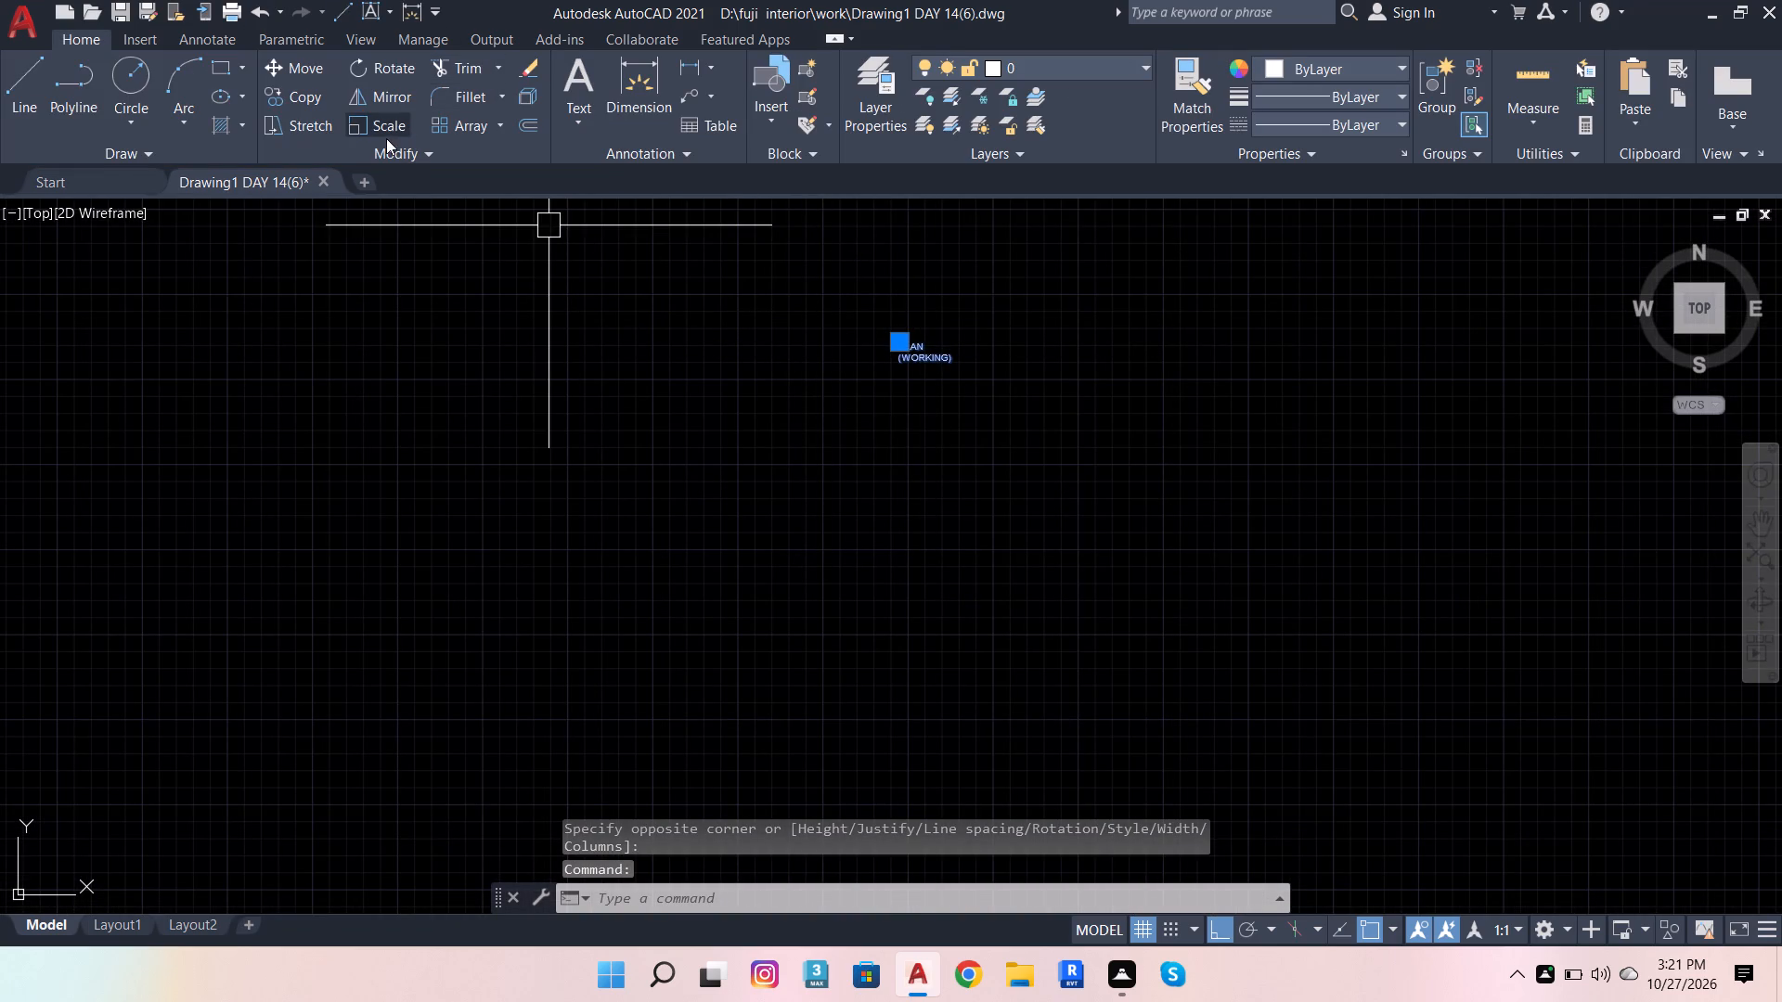
pyautogui.click(385, 138)
pyautogui.click(392, 117)
pyautogui.scroll(-2, 501, 414)
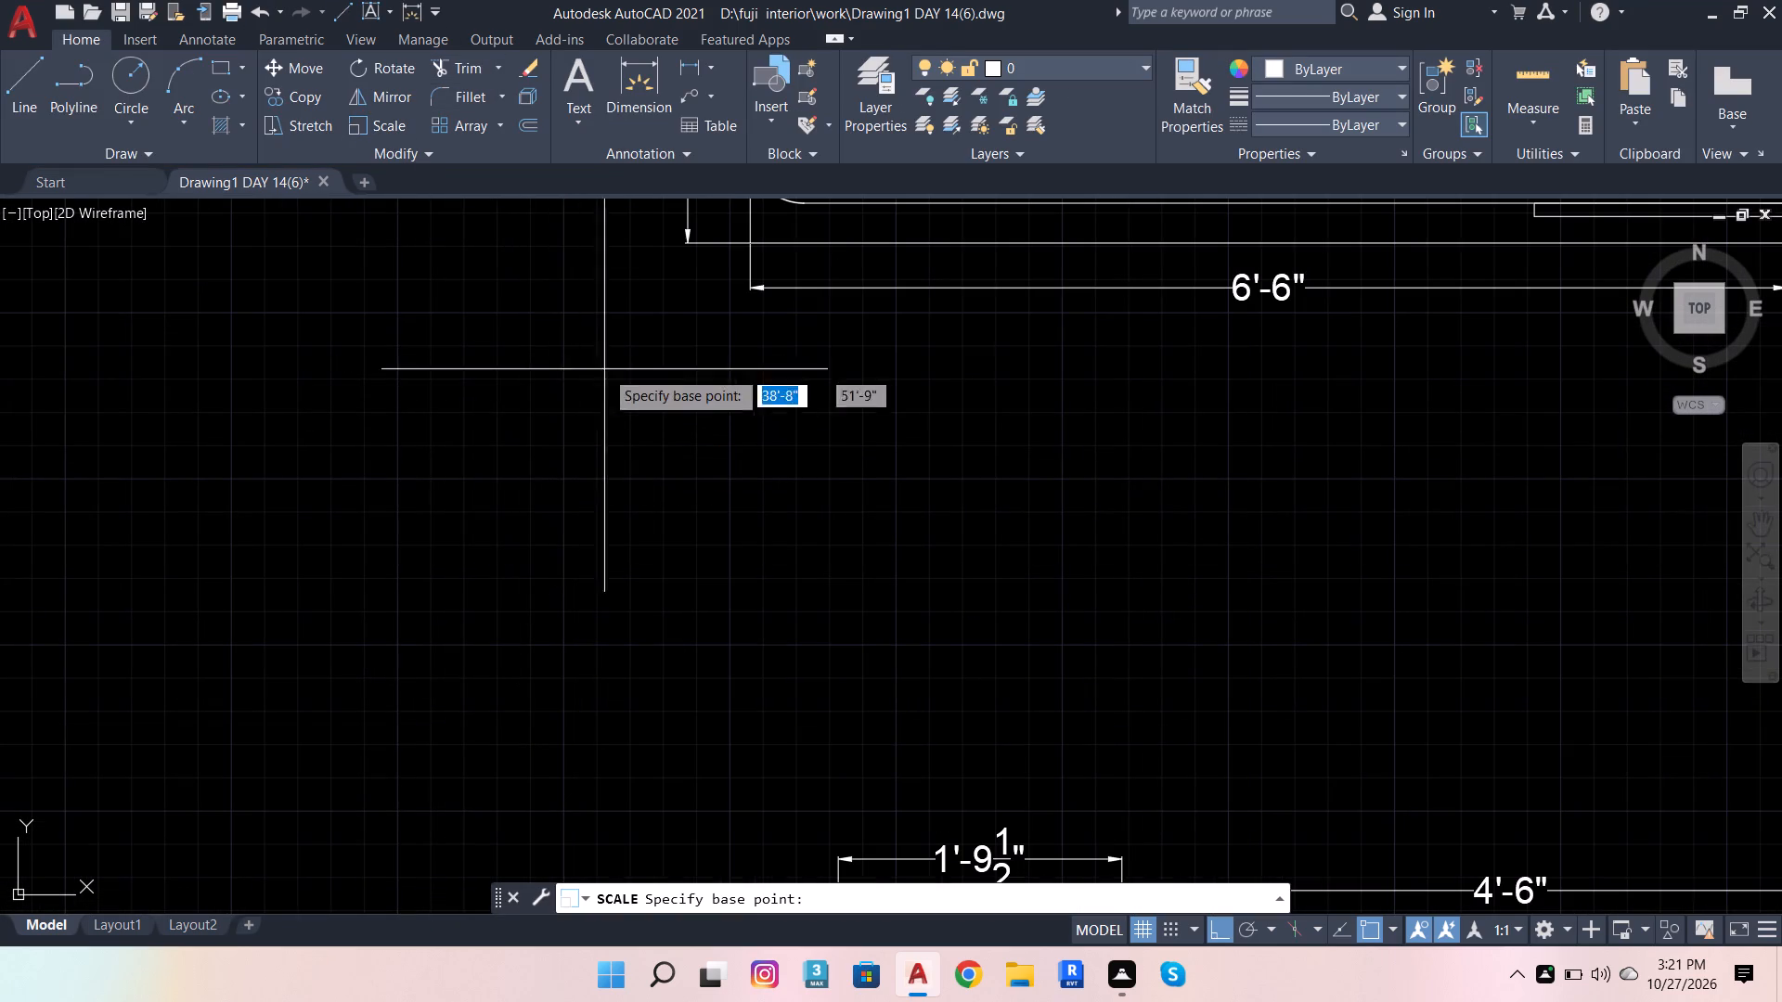
pyautogui.click(662, 394)
pyautogui.scroll(-4, 885, 564)
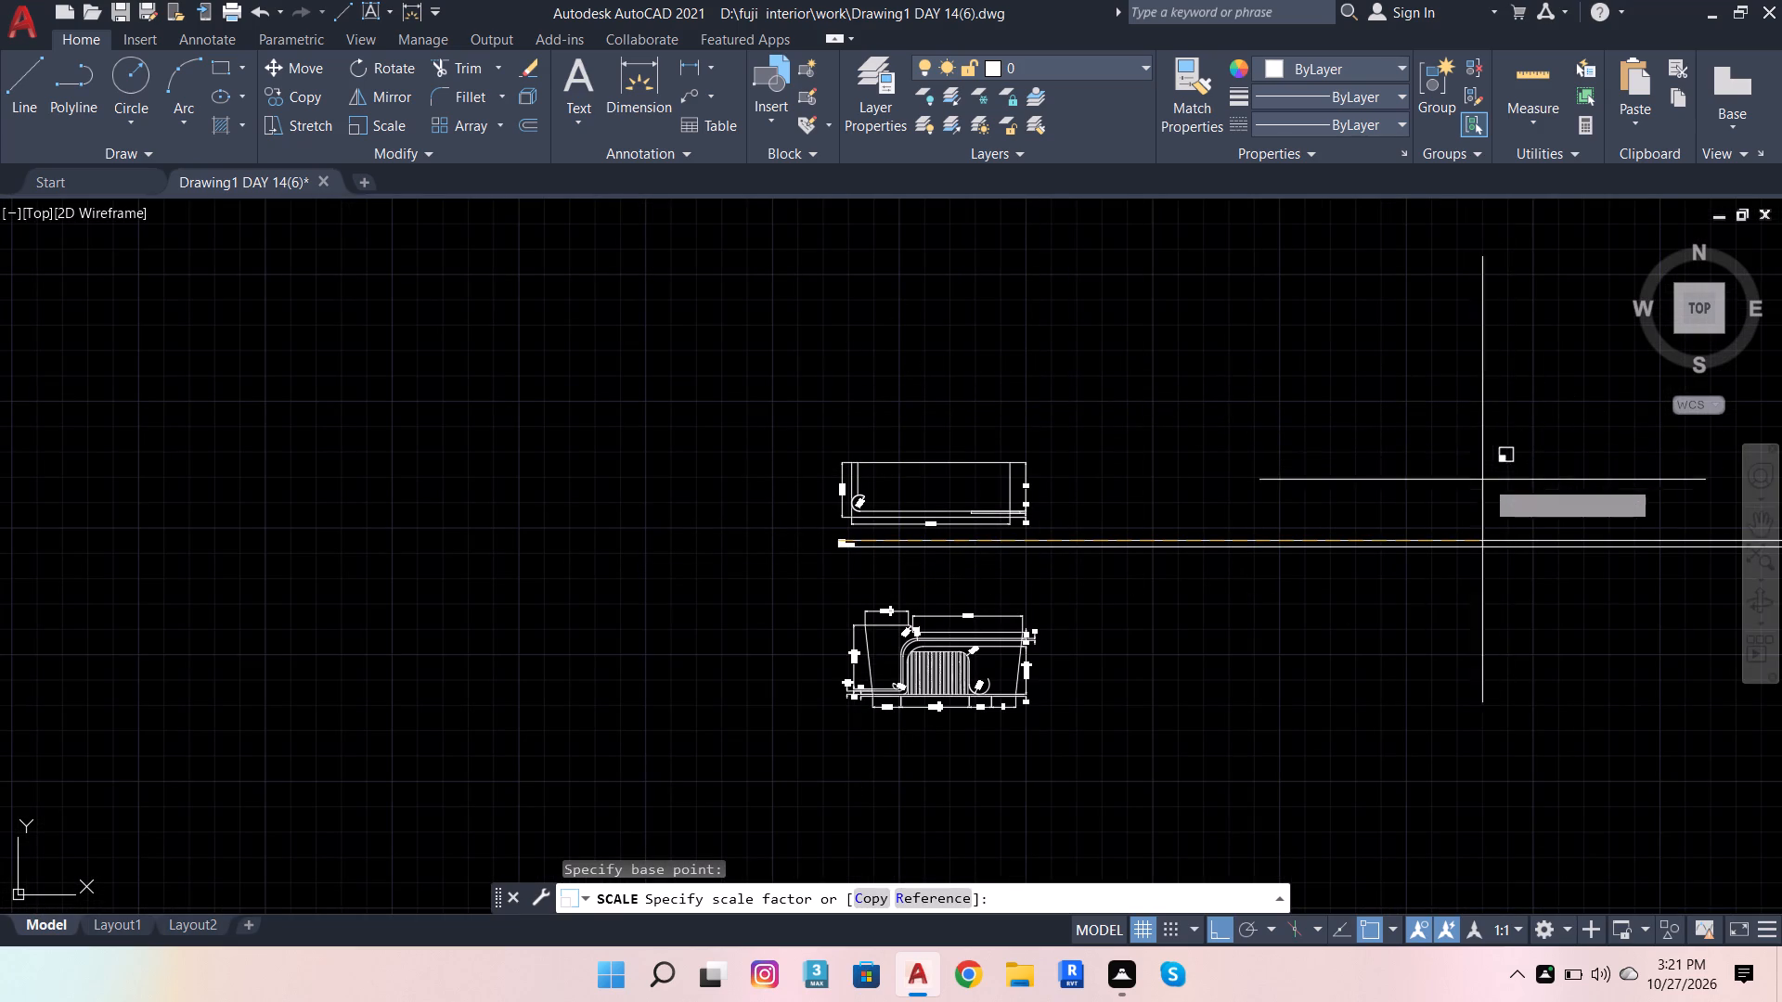
pyautogui.scroll(-3, 1341, 506)
pyautogui.scroll(1, 1340, 520)
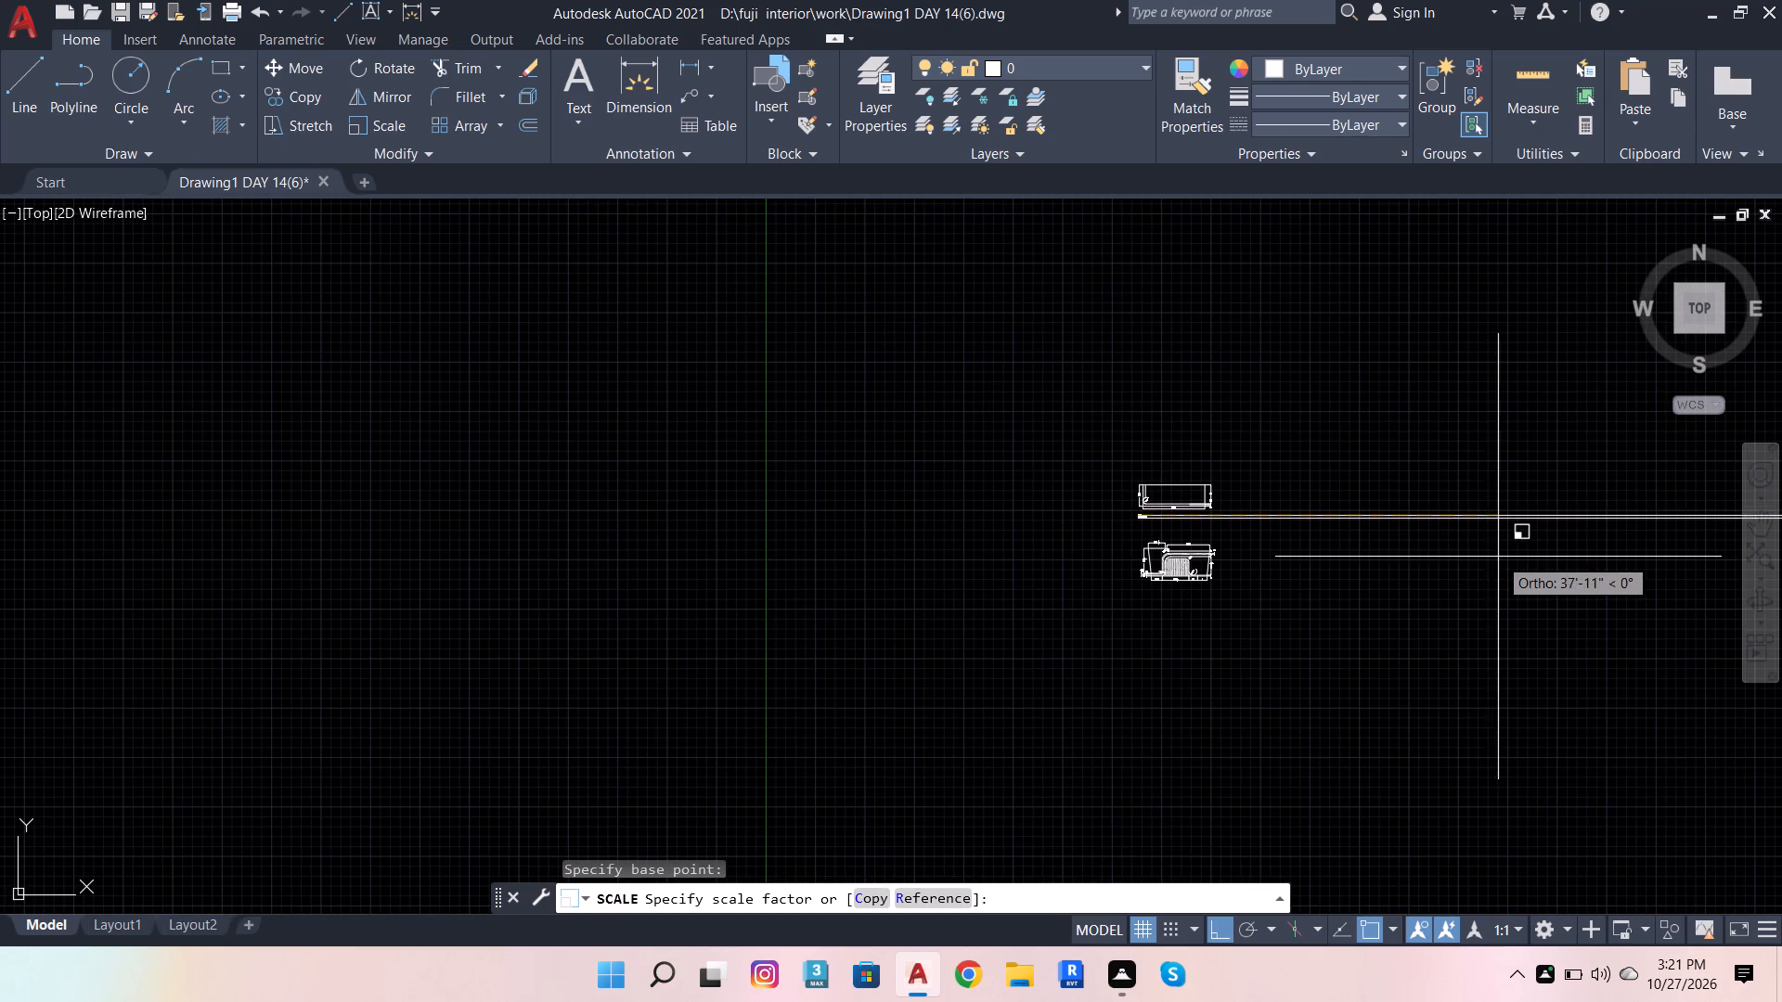
pyautogui.click(1500, 557)
# Scale up the PLAN (WORKING) label again from a base point just below its text, picking the scale distance freehand.
pyautogui.scroll(4, 1230, 501)
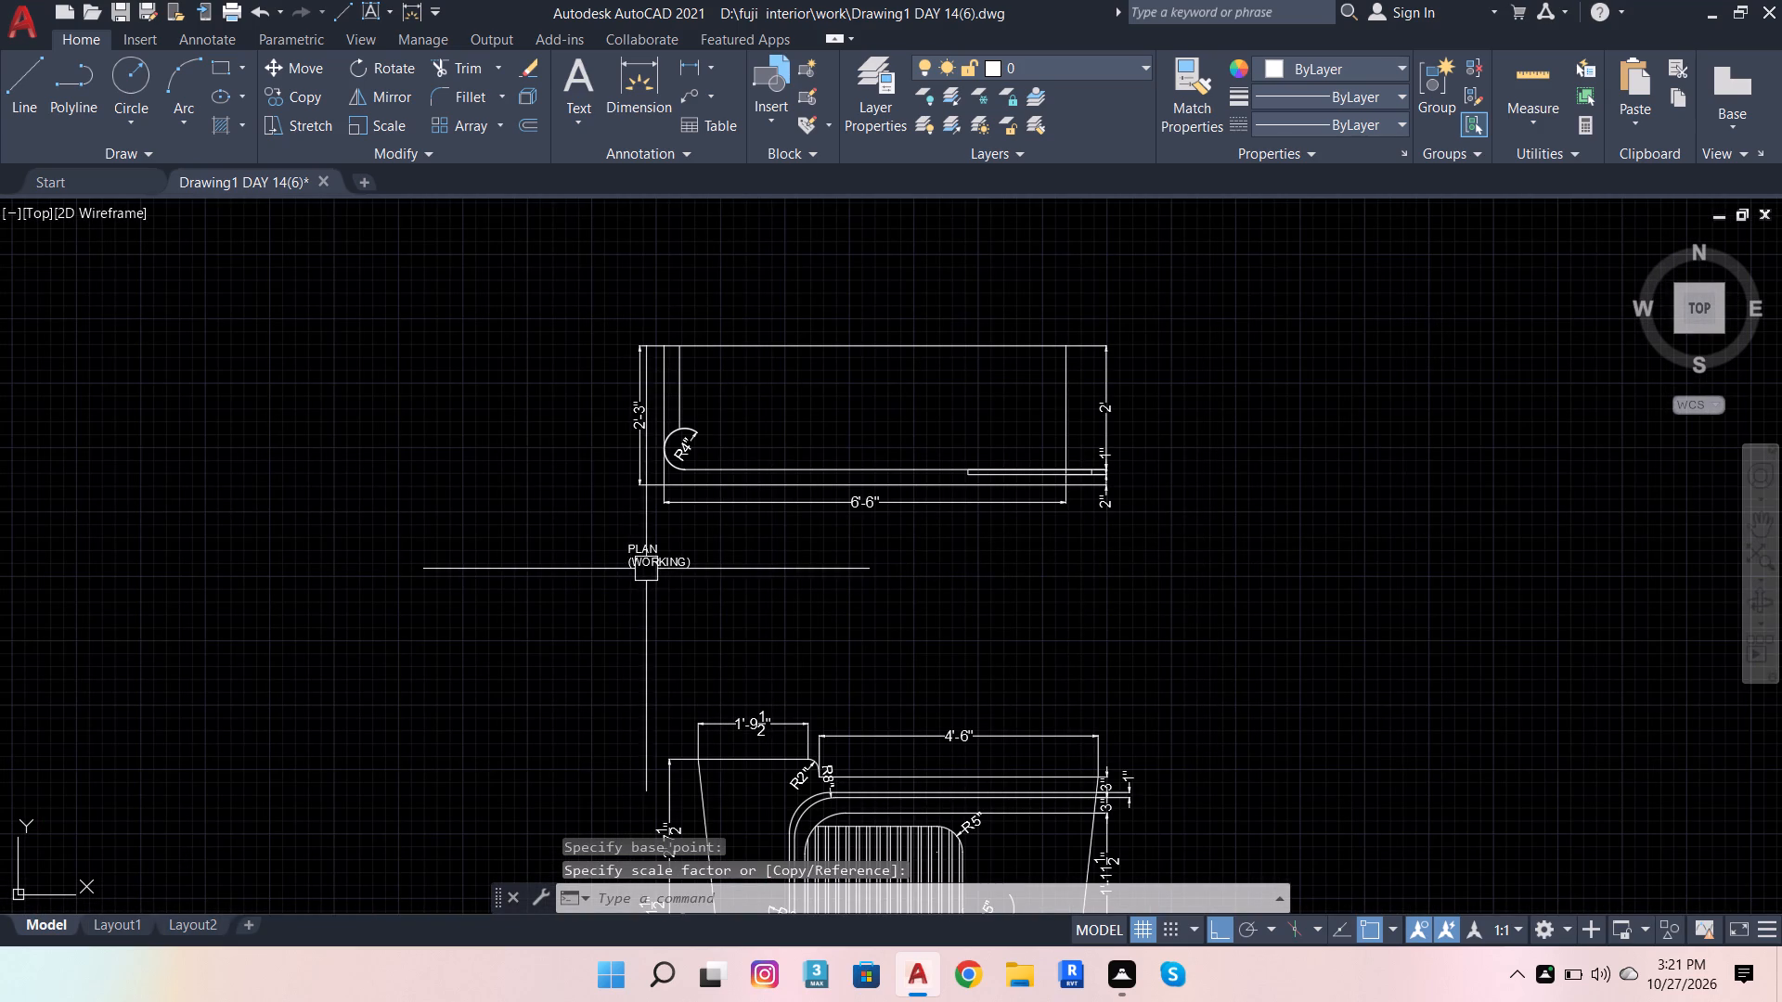
pyautogui.click(649, 567)
pyautogui.click(346, 131)
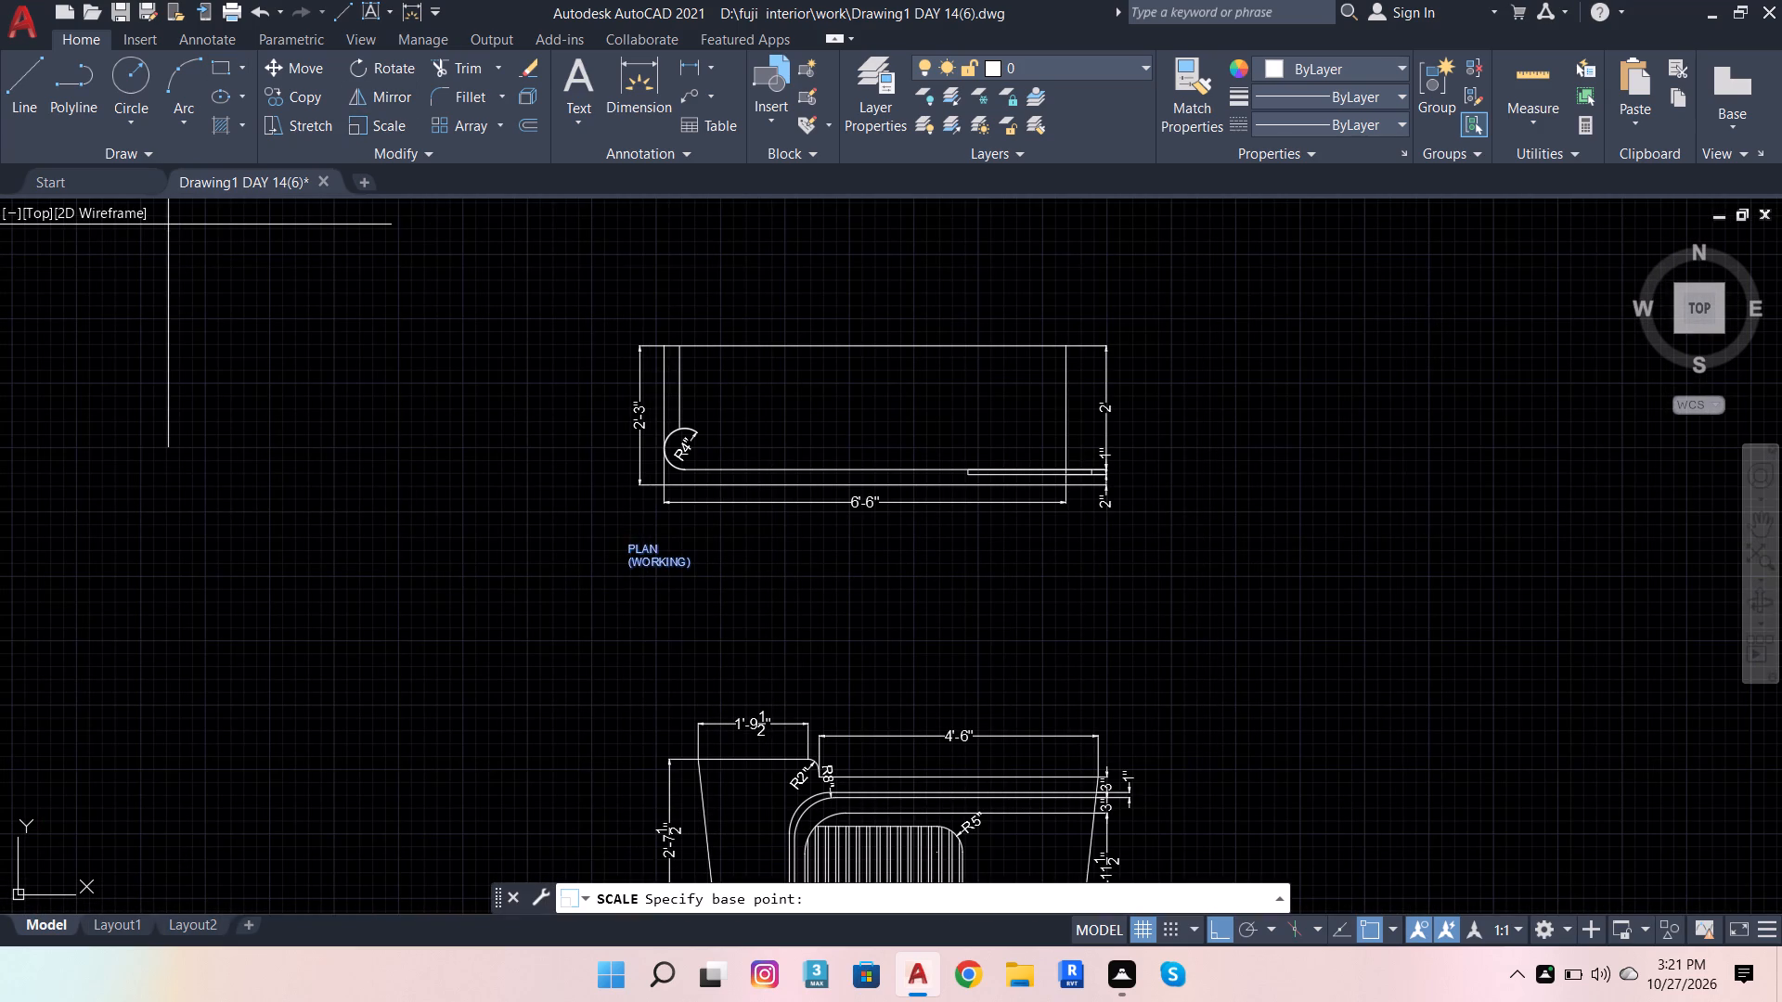
pyautogui.click(648, 573)
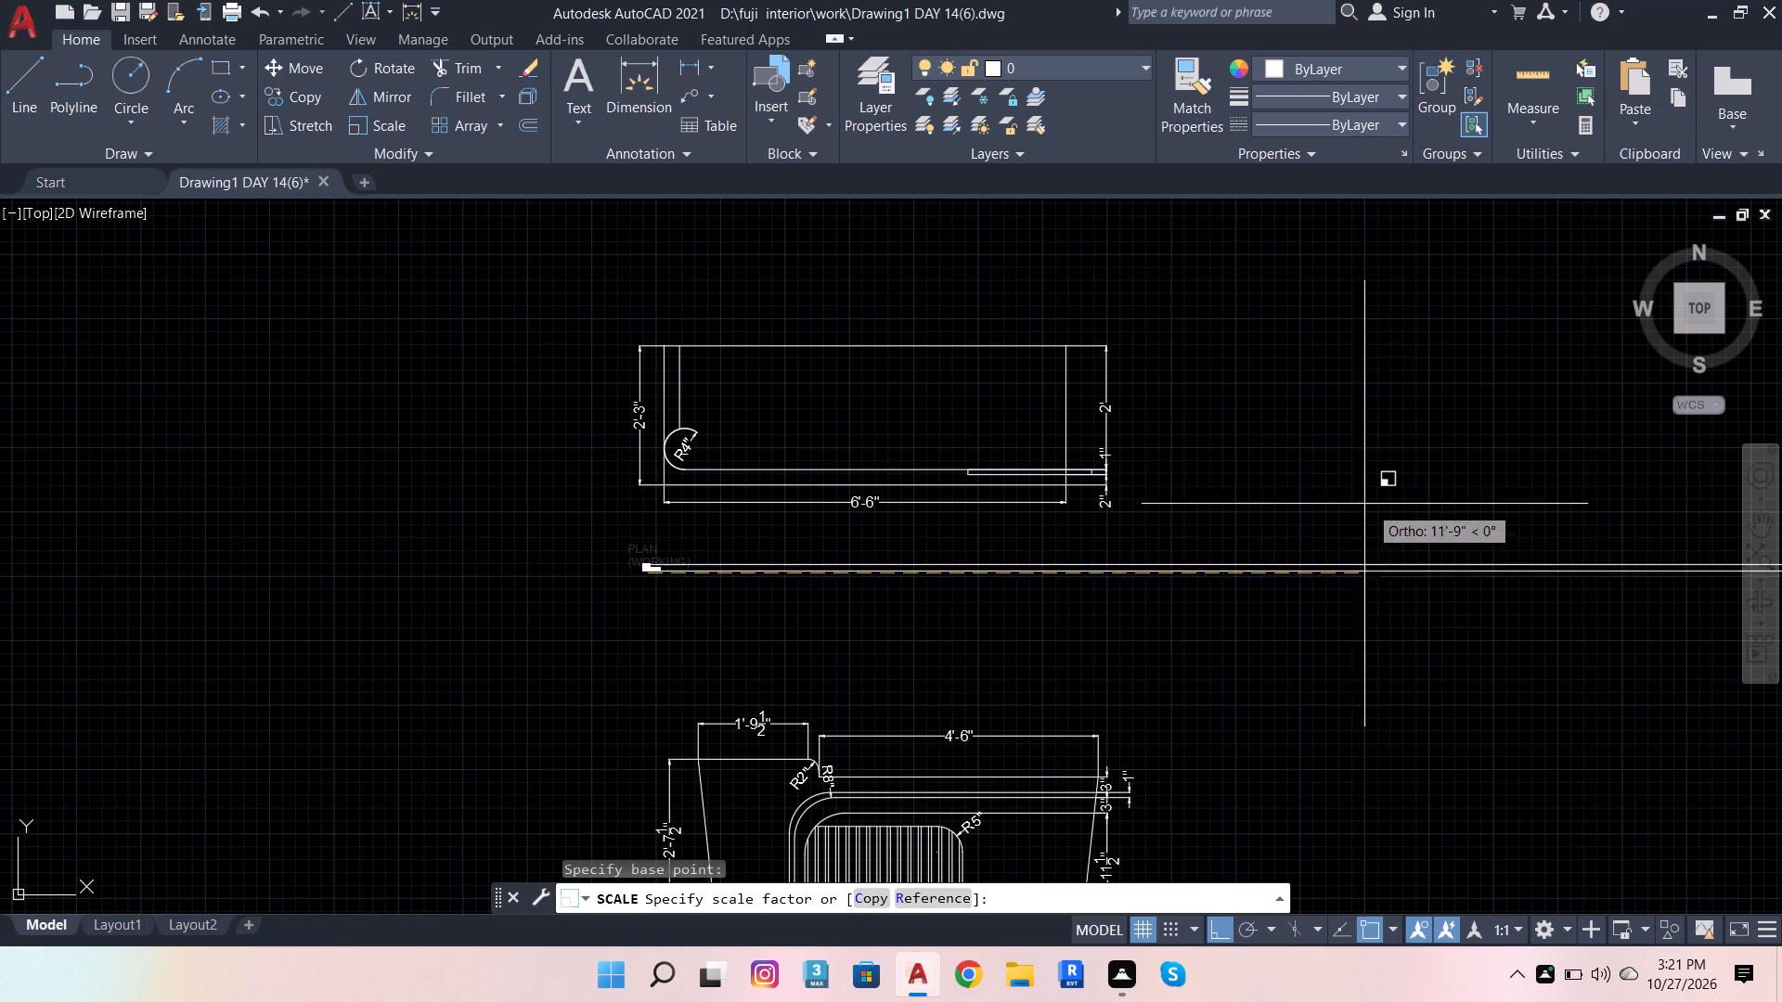
pyautogui.scroll(-5, 1255, 514)
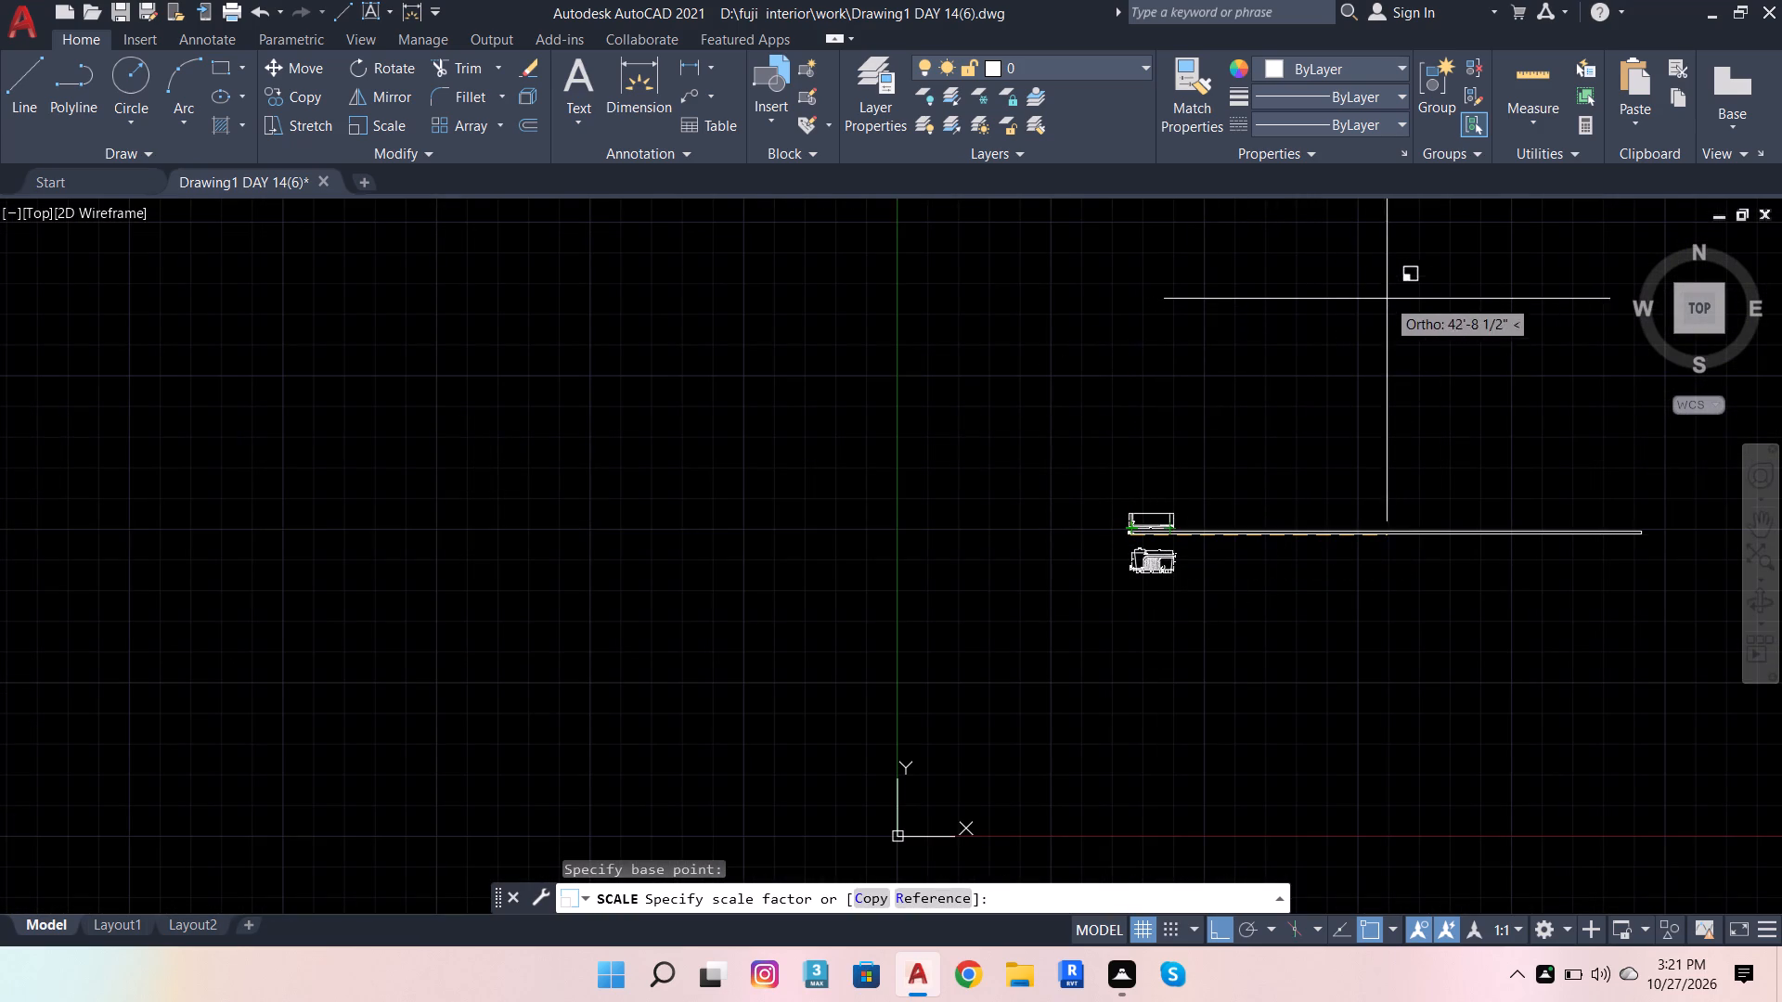
pyautogui.click(1441, 323)
pyautogui.scroll(3, 1149, 595)
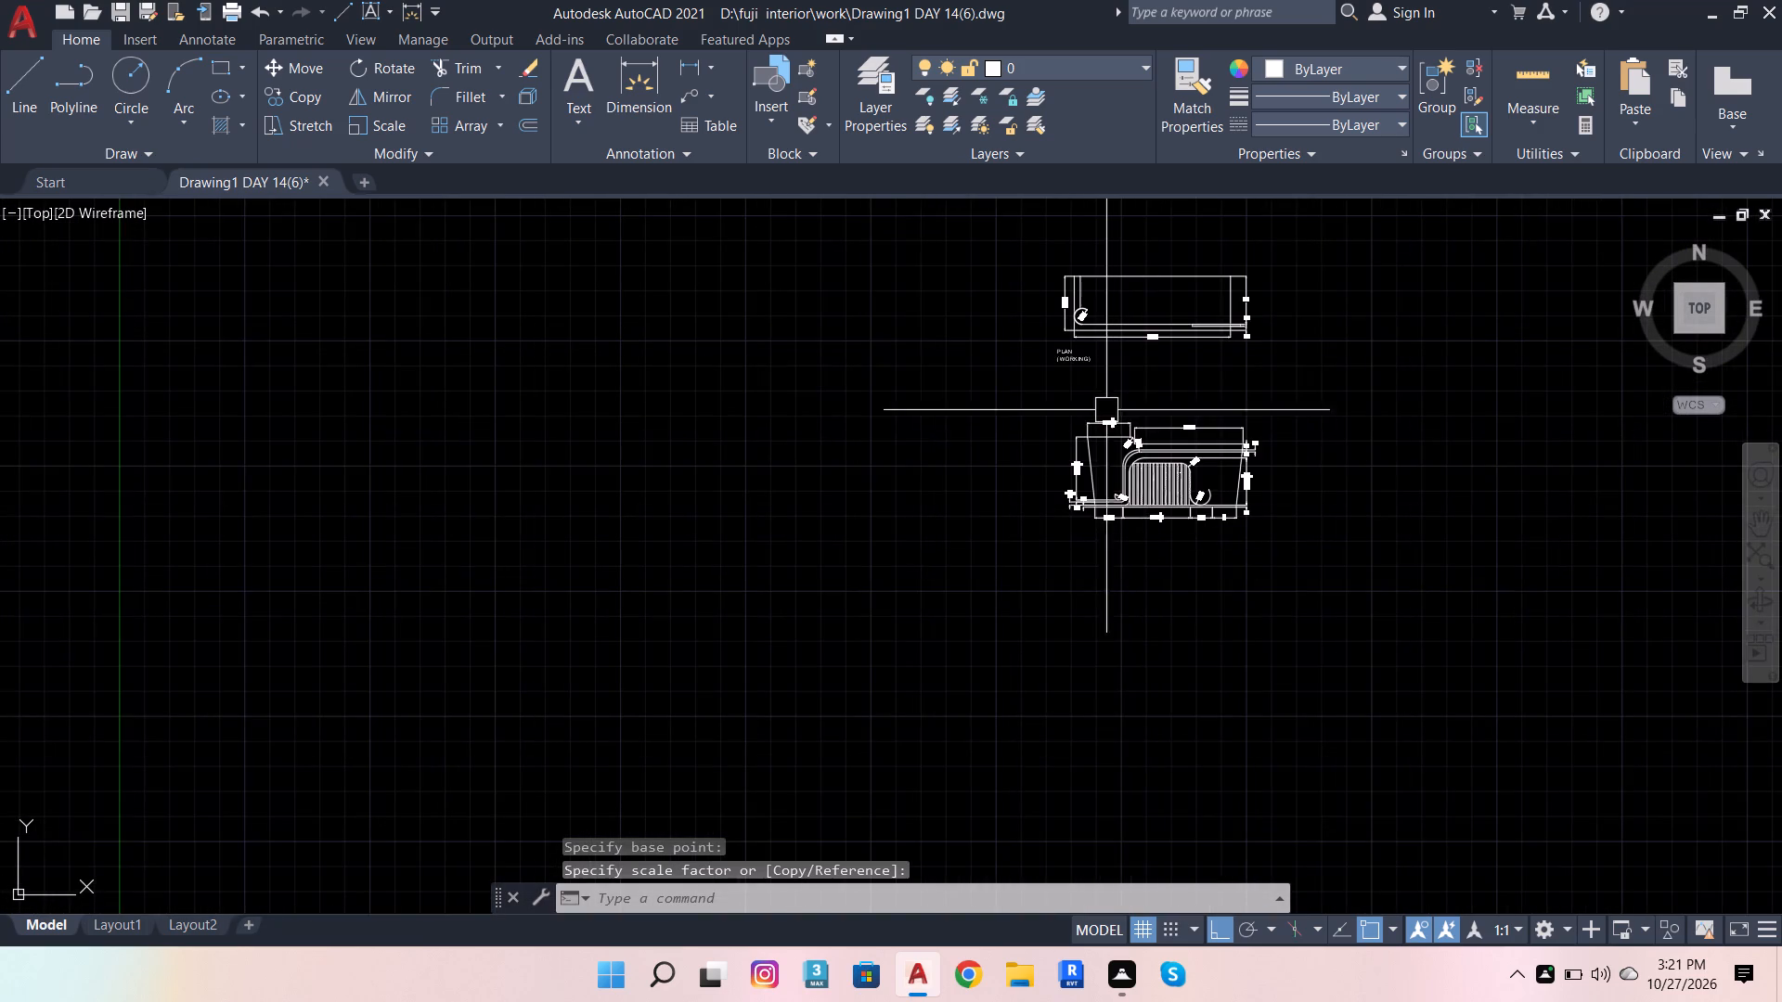
# Copy the PLAN (WORKING) label straight down about 9'-7" to below the elevation view.
pyautogui.scroll(3, 1080, 341)
pyautogui.click(1031, 406)
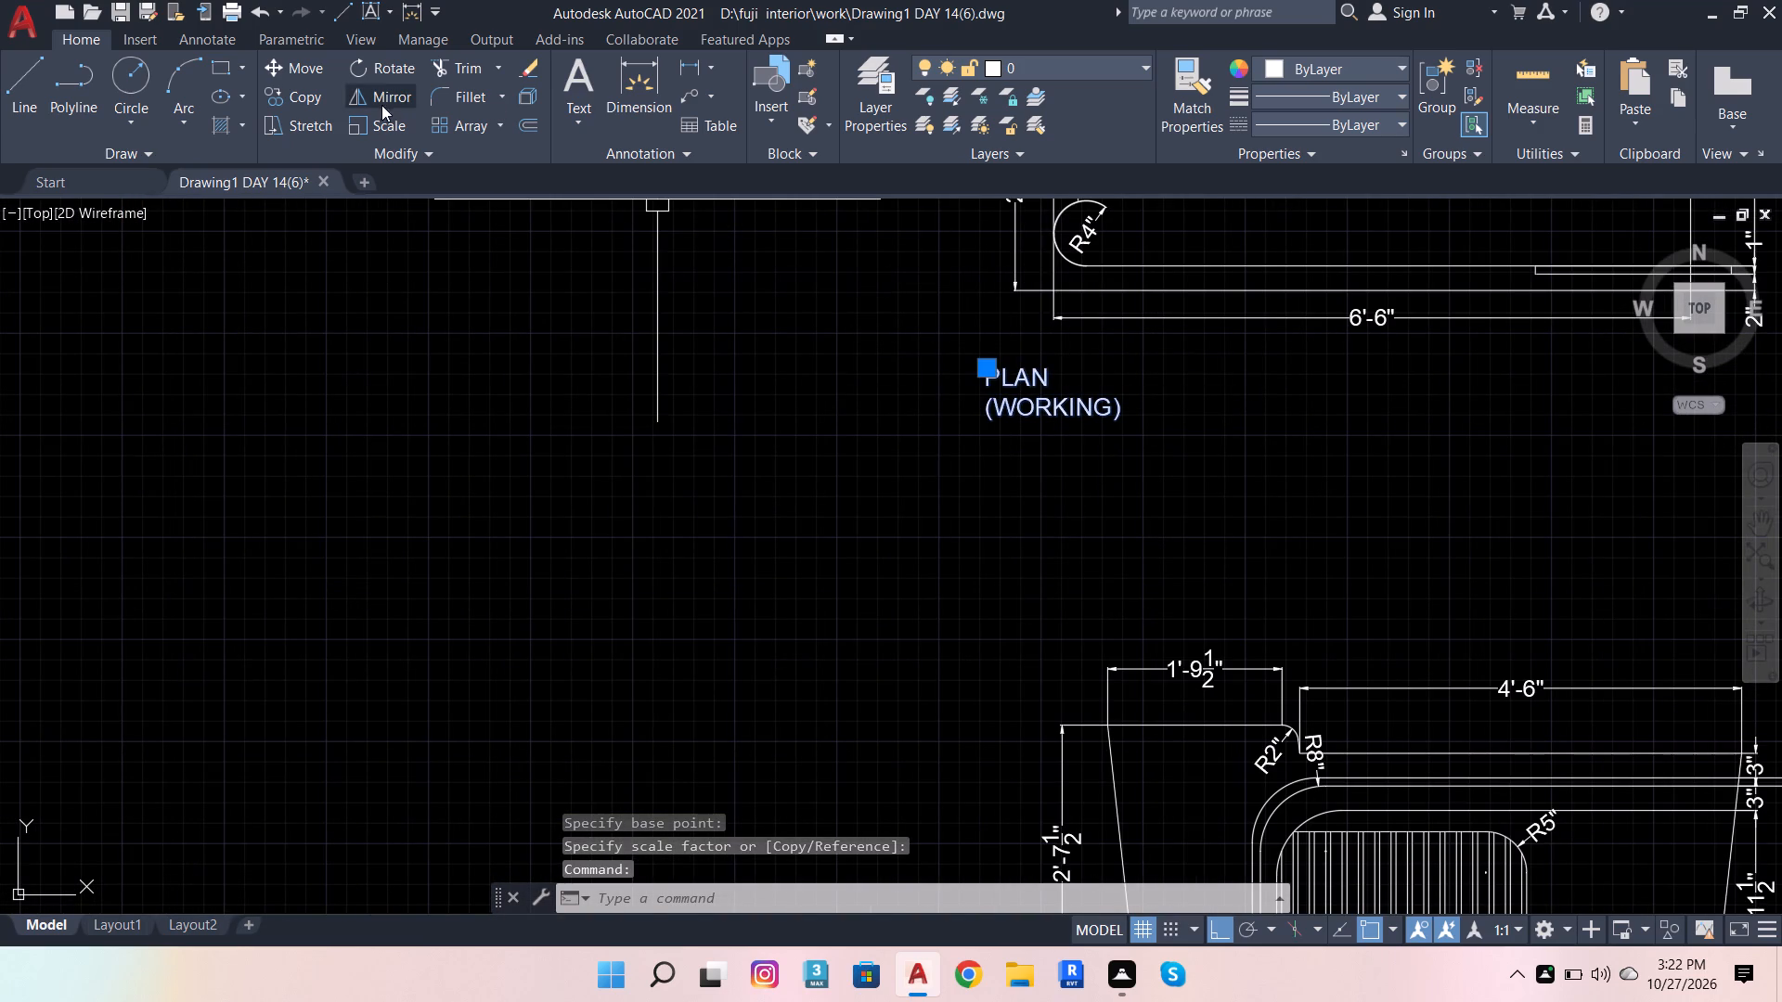
pyautogui.click(278, 101)
pyautogui.click(1092, 392)
pyautogui.scroll(-3, 925, 459)
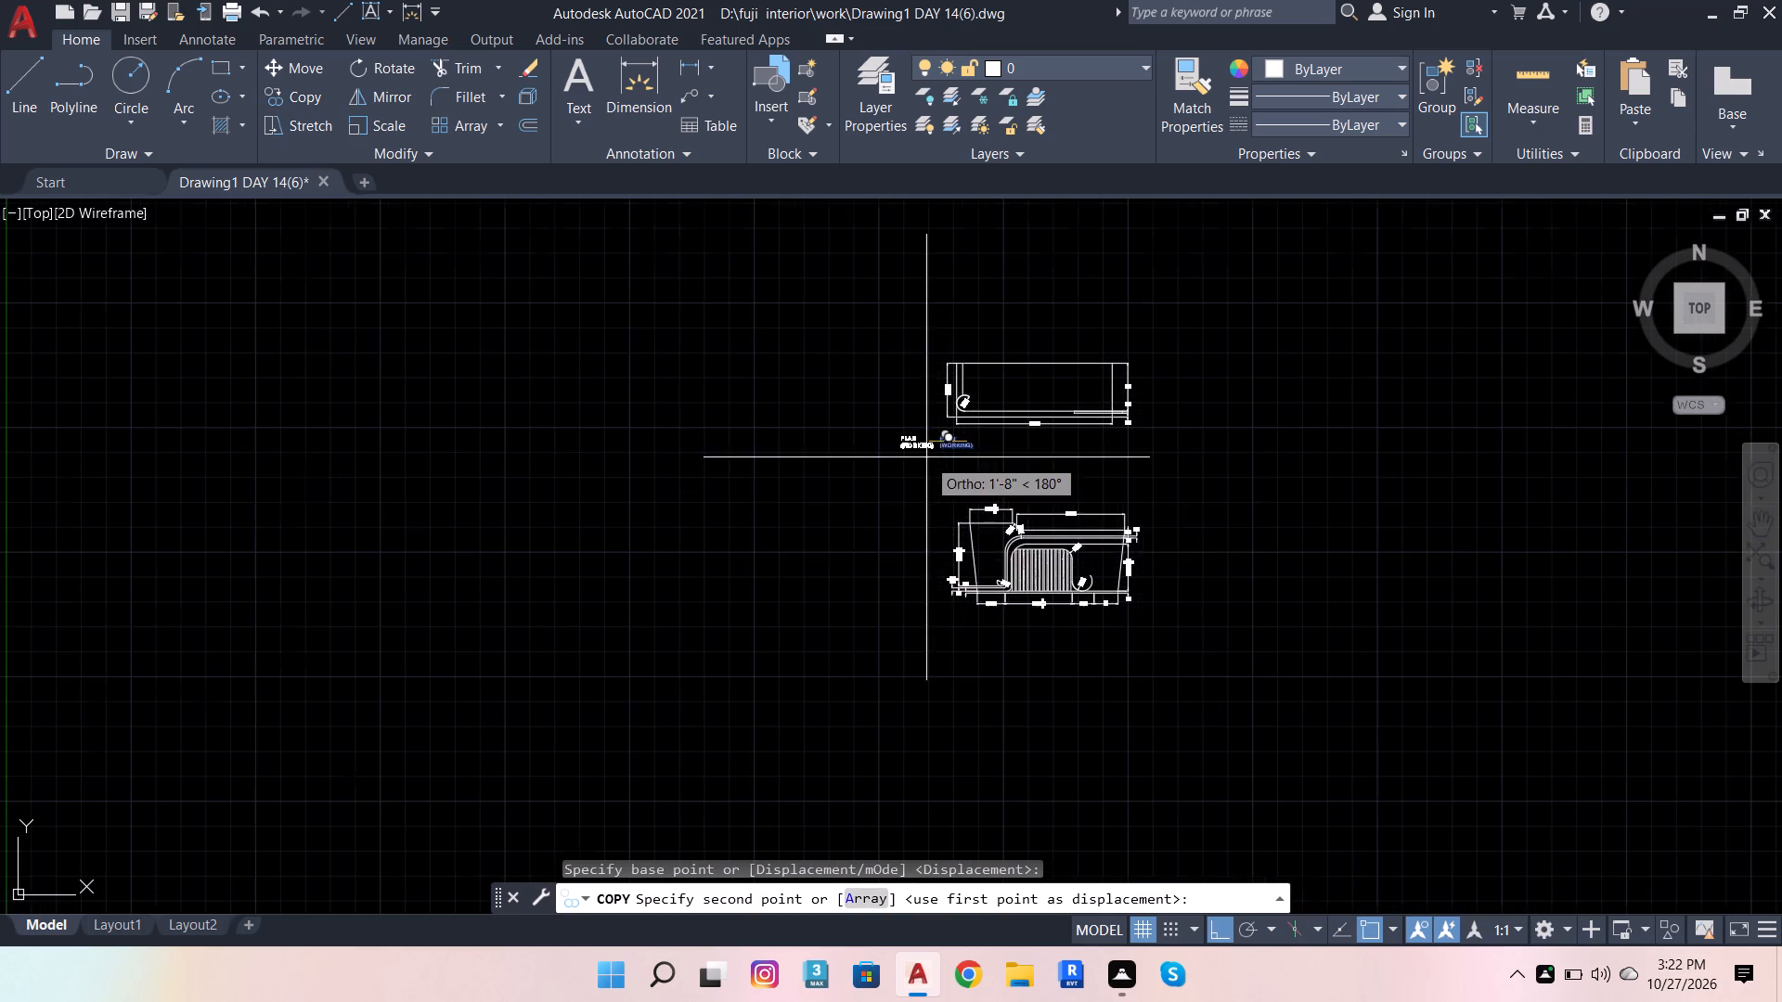
pyautogui.scroll(1, 982, 671)
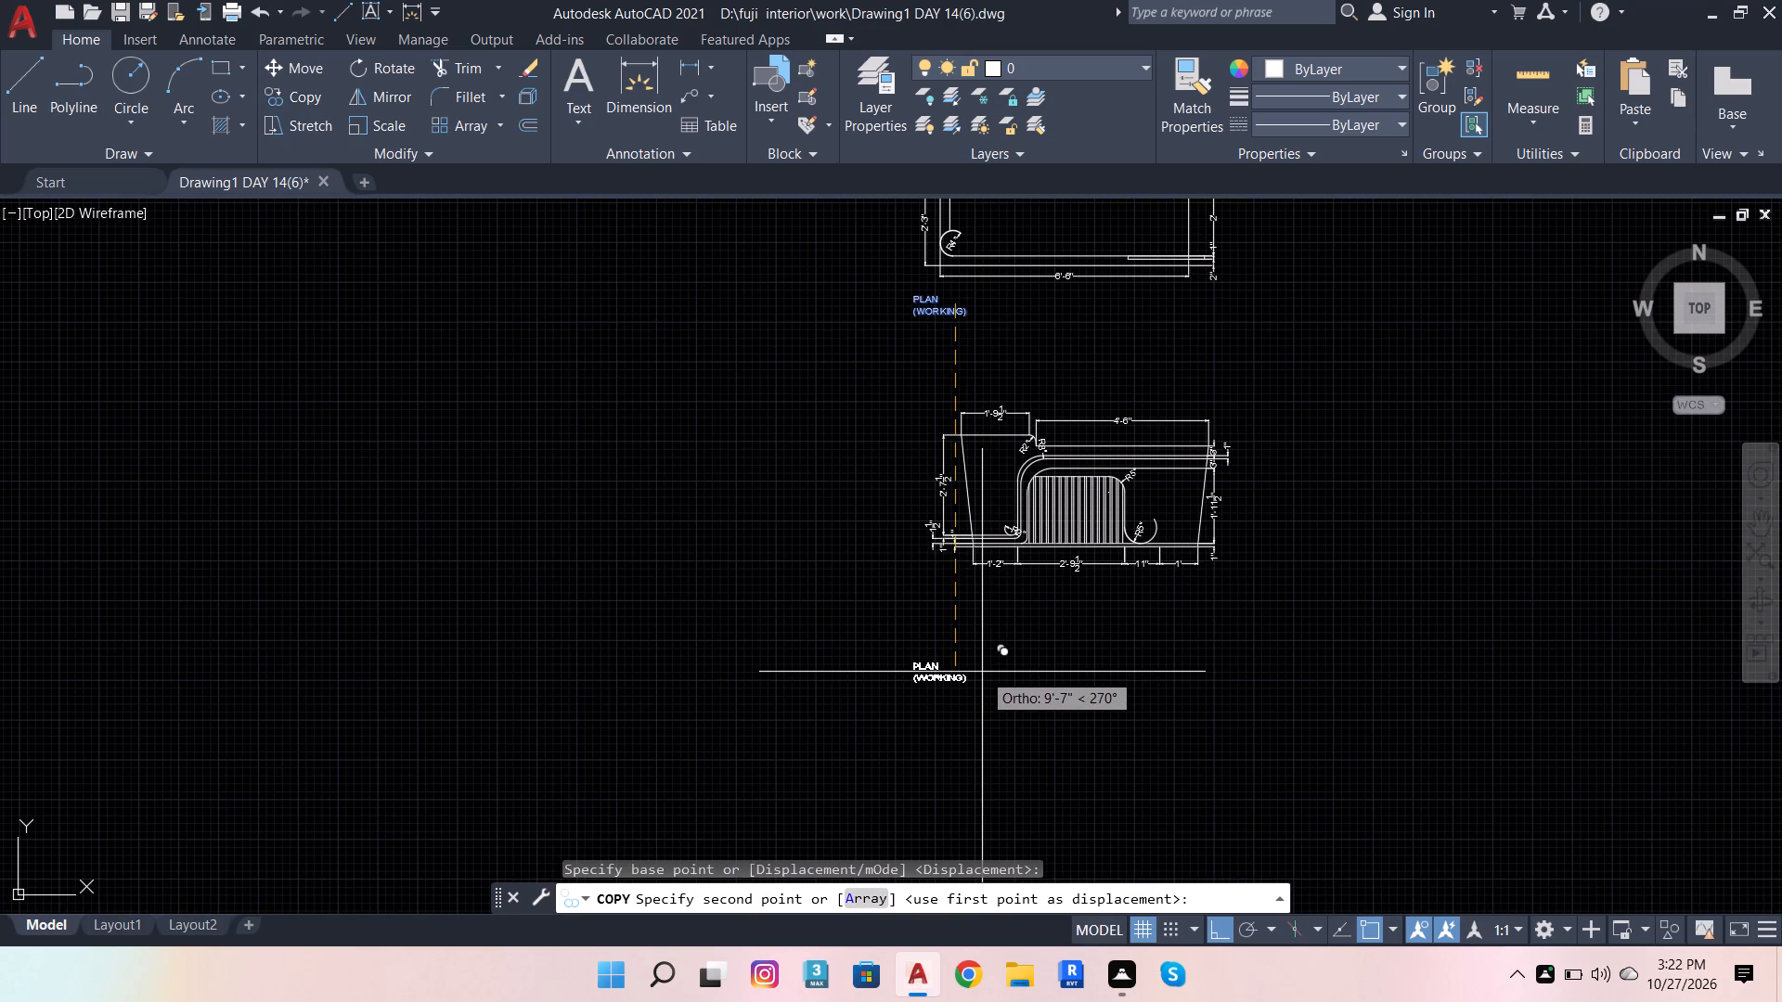
pyautogui.click(982, 673)
pyautogui.press('Escape')
# Change the first line of the copied label below the elevation view to ELEVATION.
pyautogui.scroll(4, 918, 690)
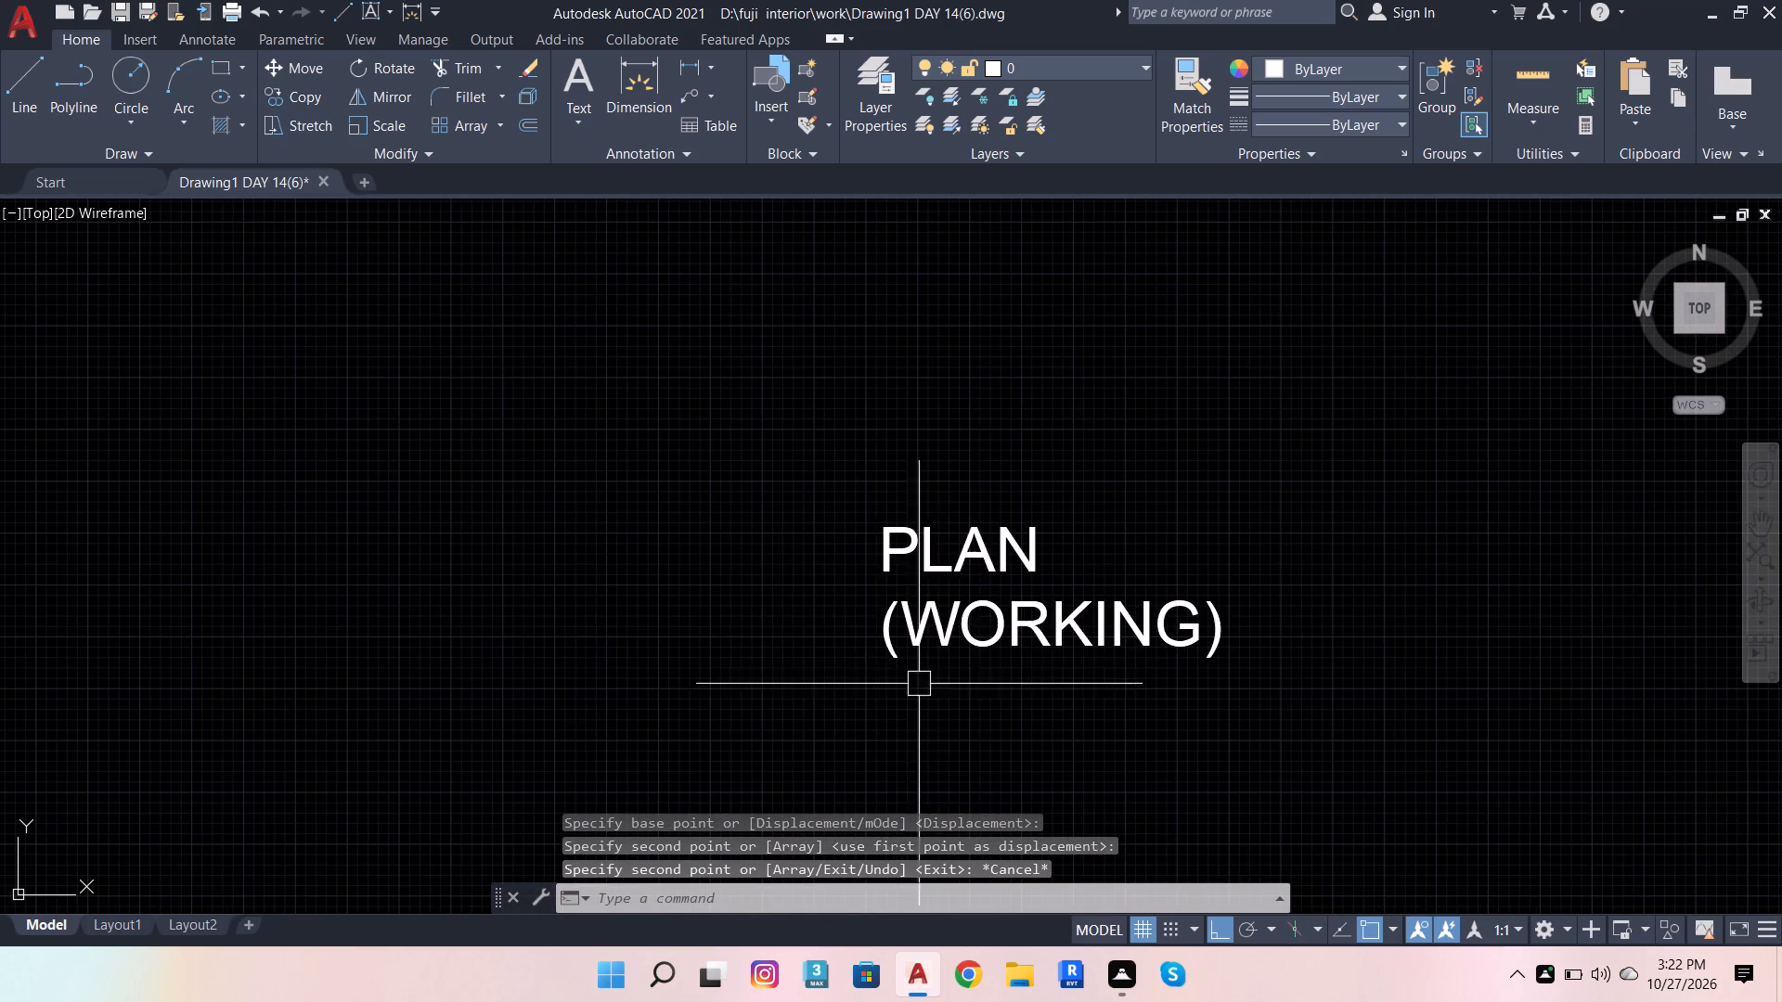
pyautogui.doubleClick(981, 550)
pyautogui.click(1042, 557)
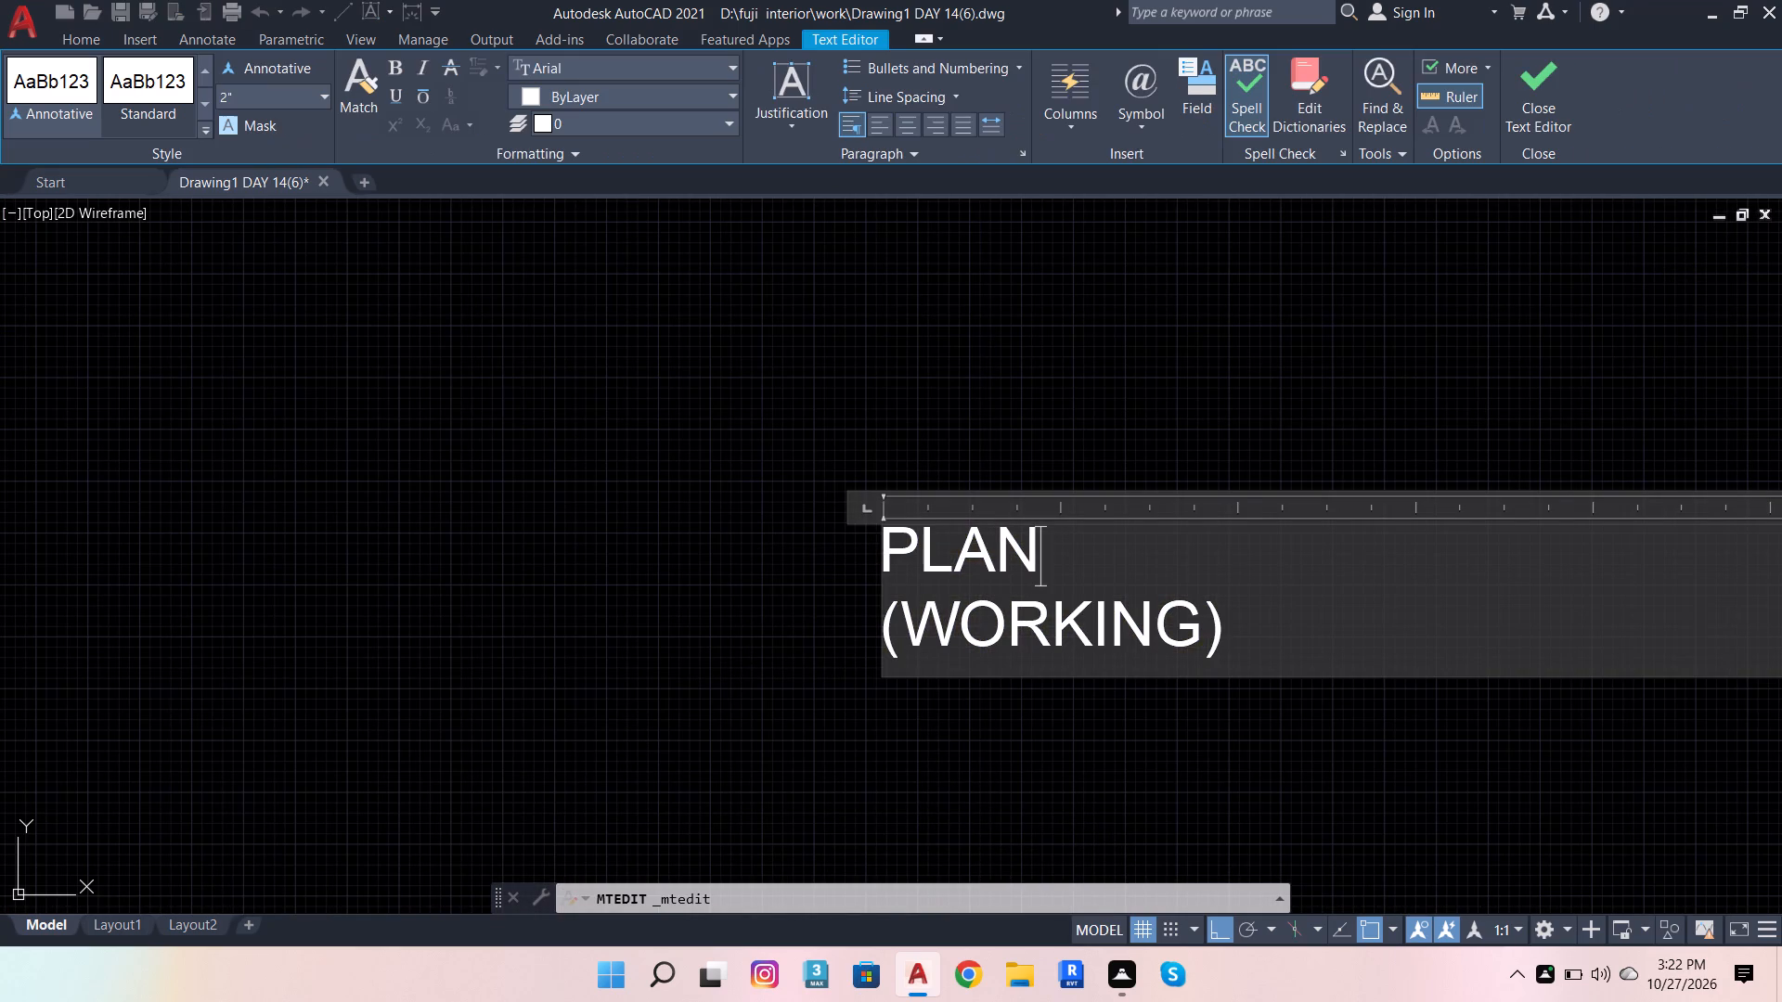
pyautogui.press('BackSpace')
pyautogui.press('BackSpace')
pyautogui.press('BackSpace')
pyautogui.press('BackSpace')
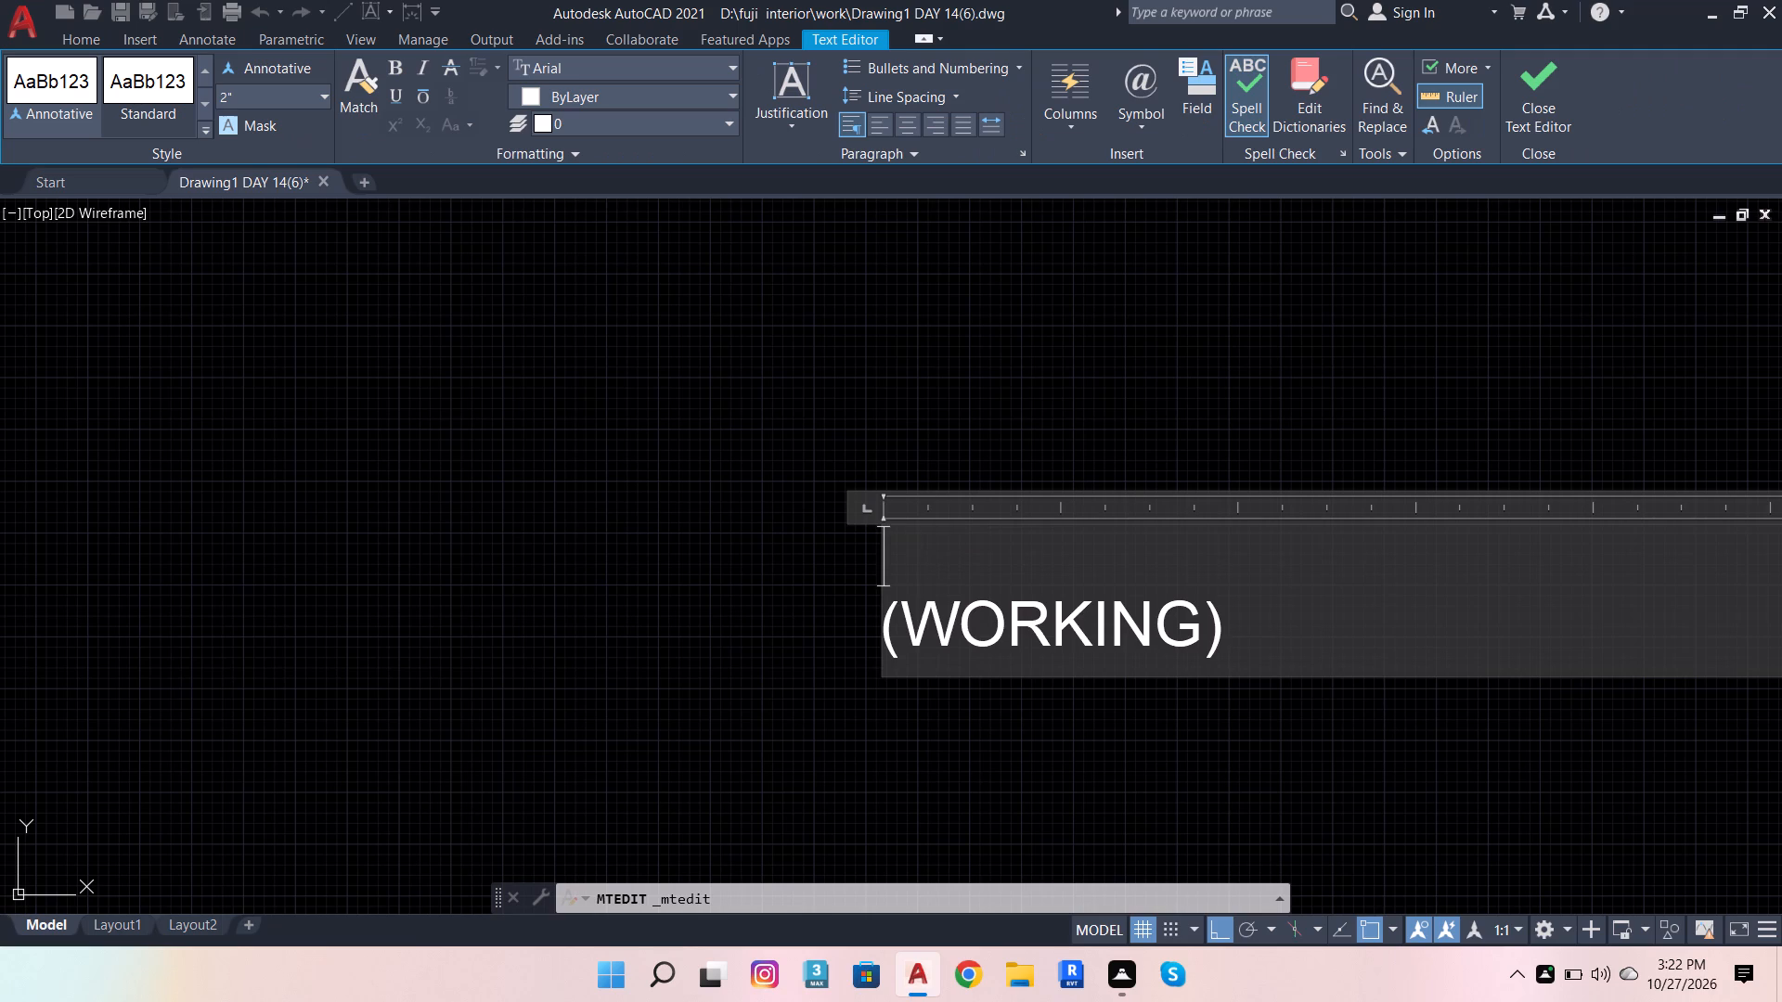
pyautogui.write('ELEVAT')
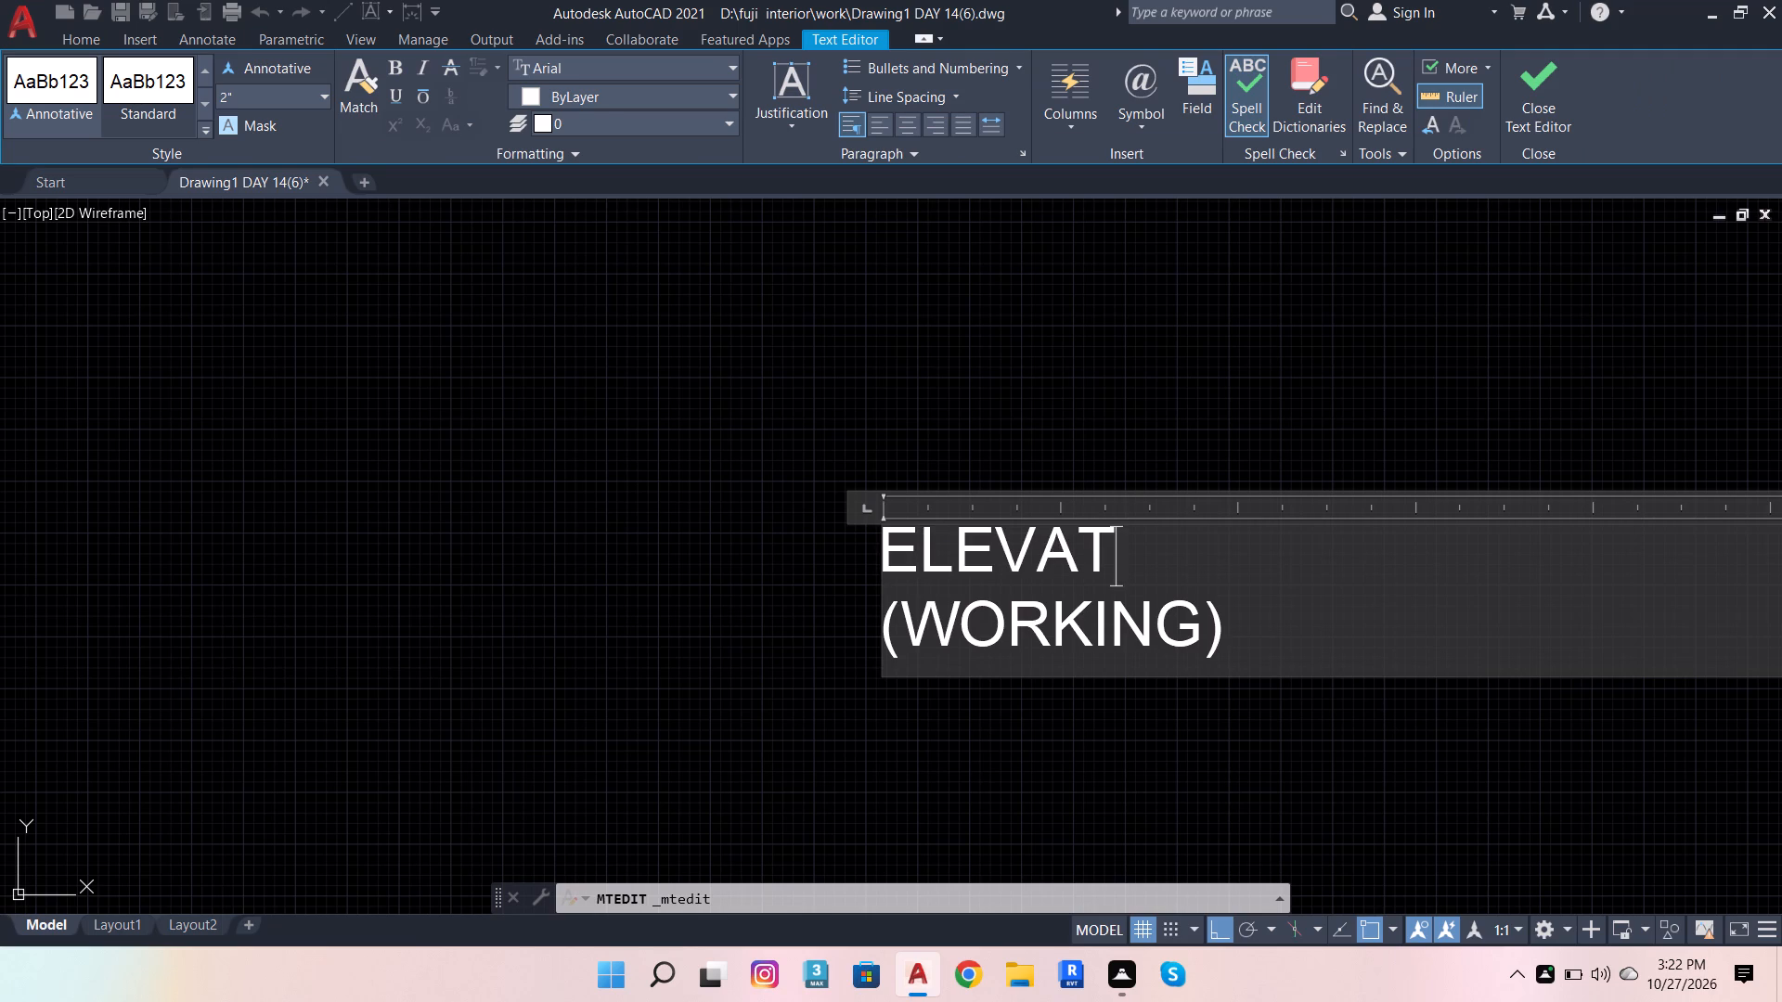
pyautogui.write('ION')
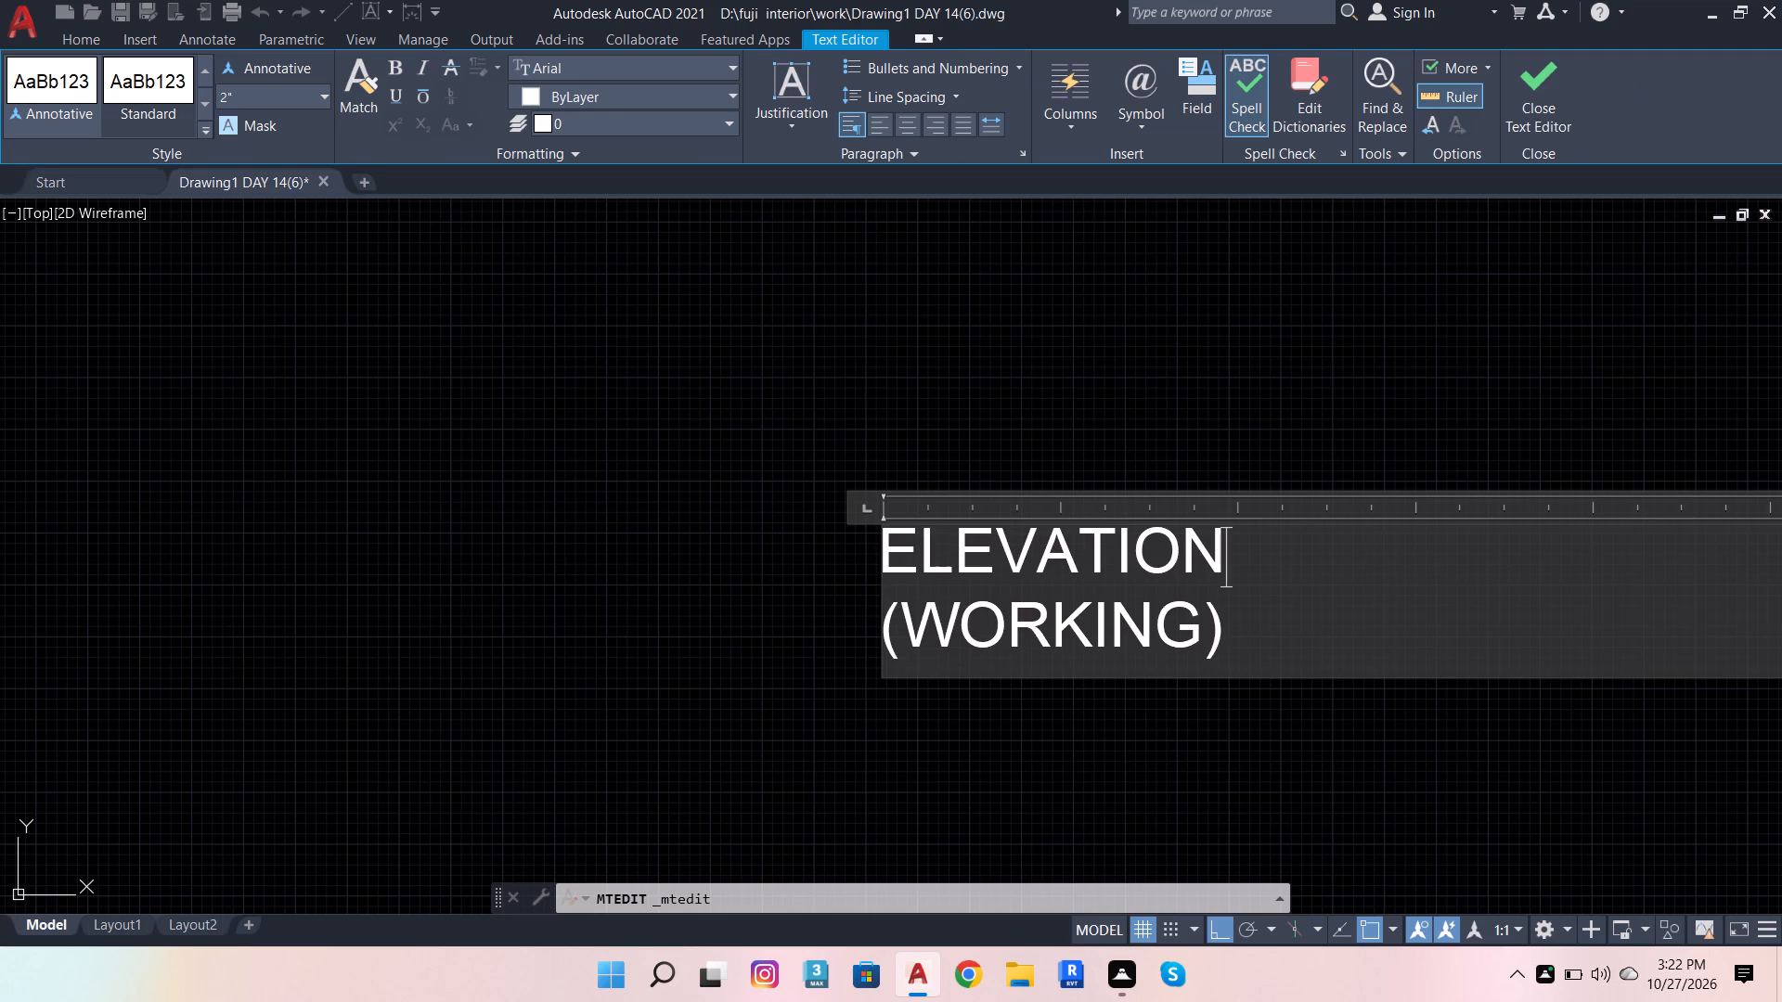
pyautogui.click(586, 629)
# Move the ELEVATION (WORKING) label straight up, closer beneath the elevation's bottom dimensions.
pyautogui.scroll(-5, 830, 520)
pyautogui.scroll(3, 855, 533)
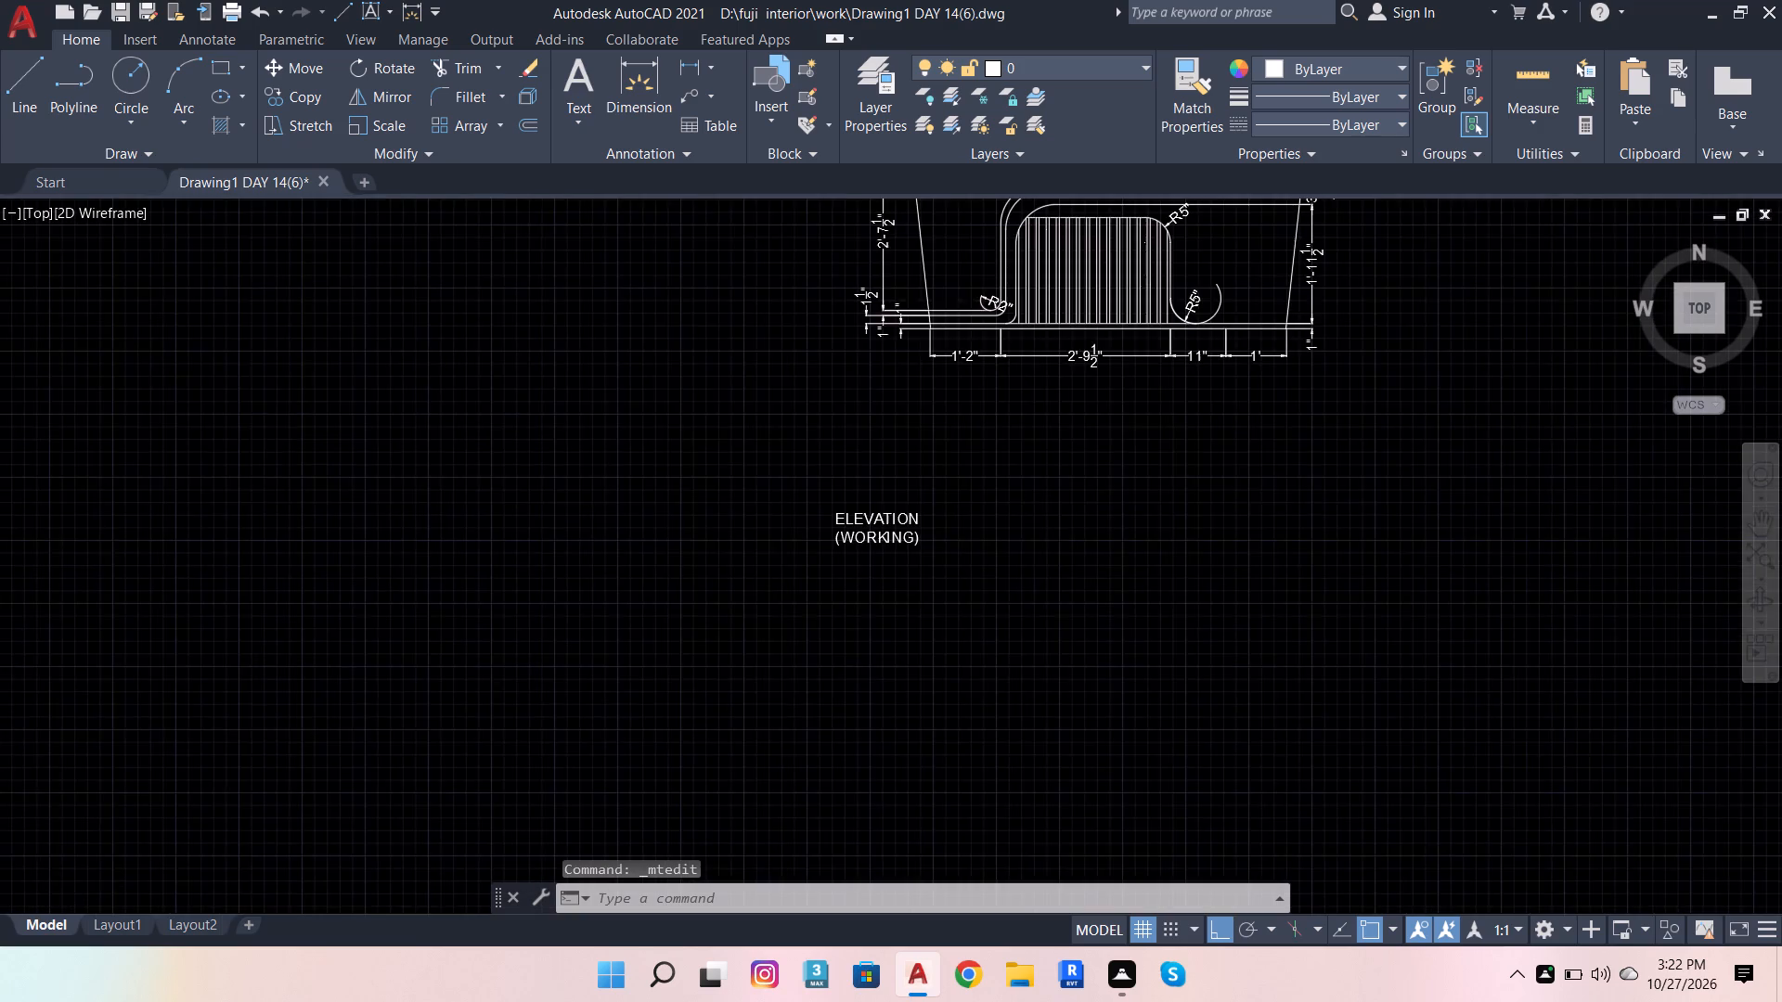
pyautogui.click(855, 533)
pyautogui.click(279, 73)
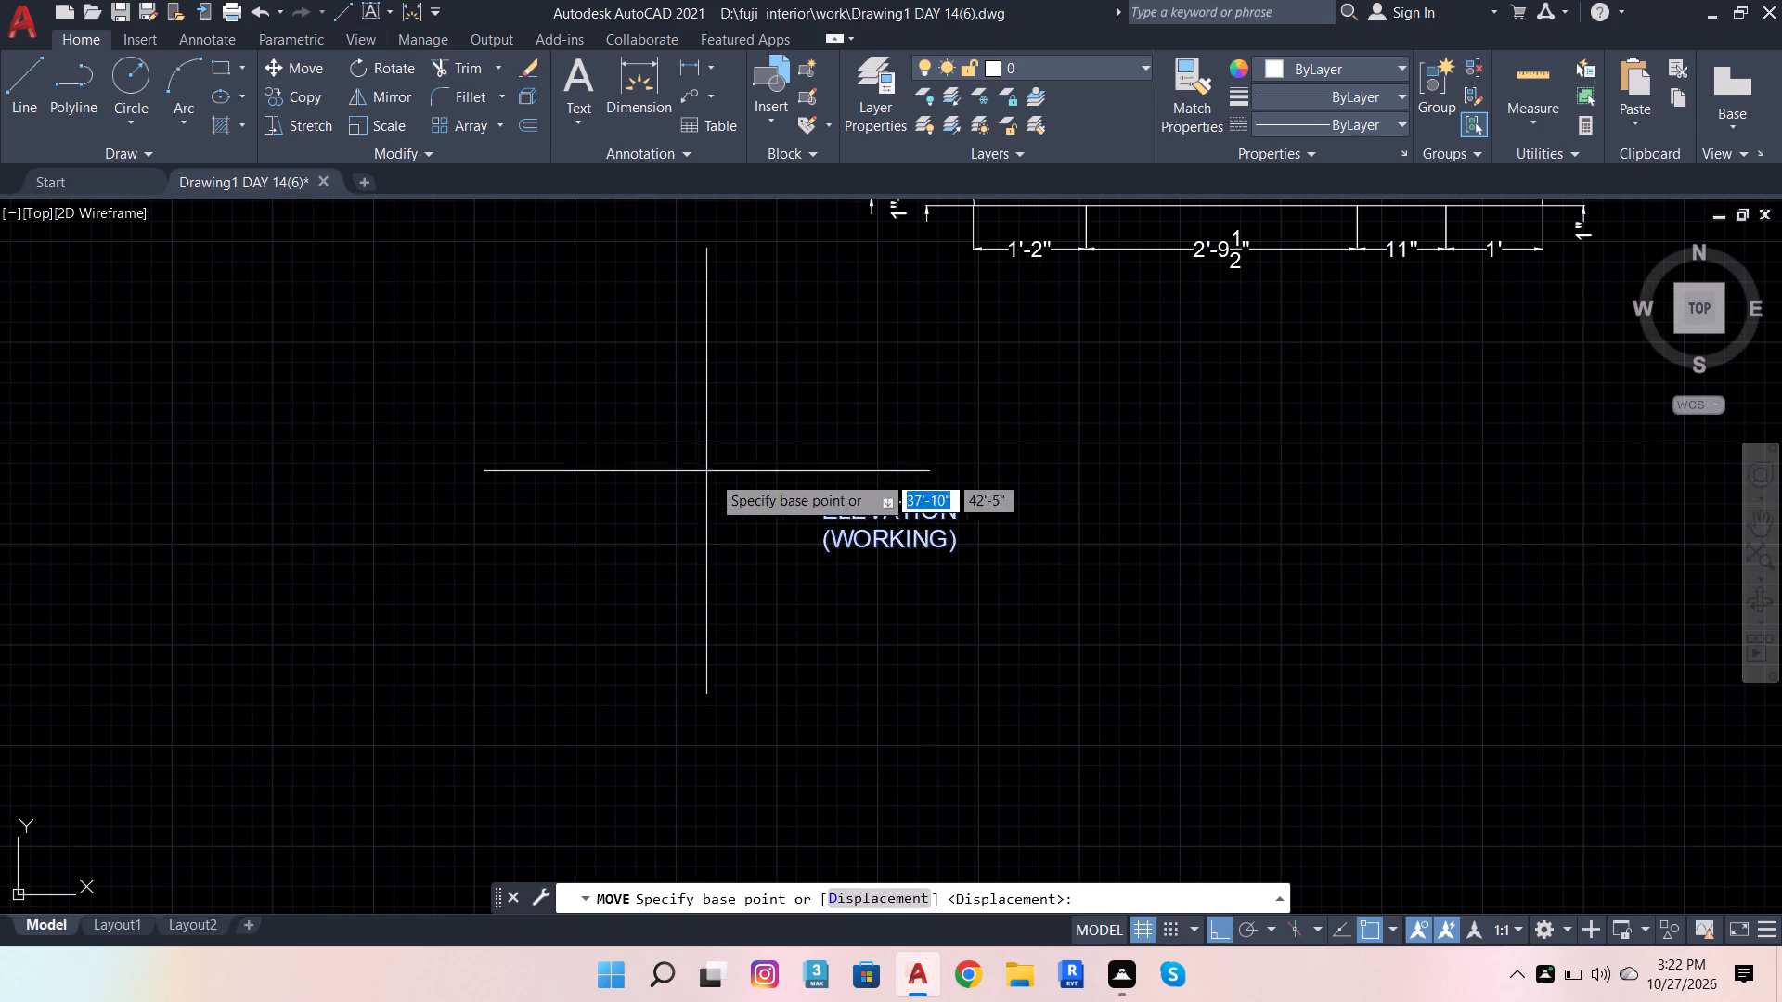
pyautogui.click(844, 570)
pyautogui.click(895, 412)
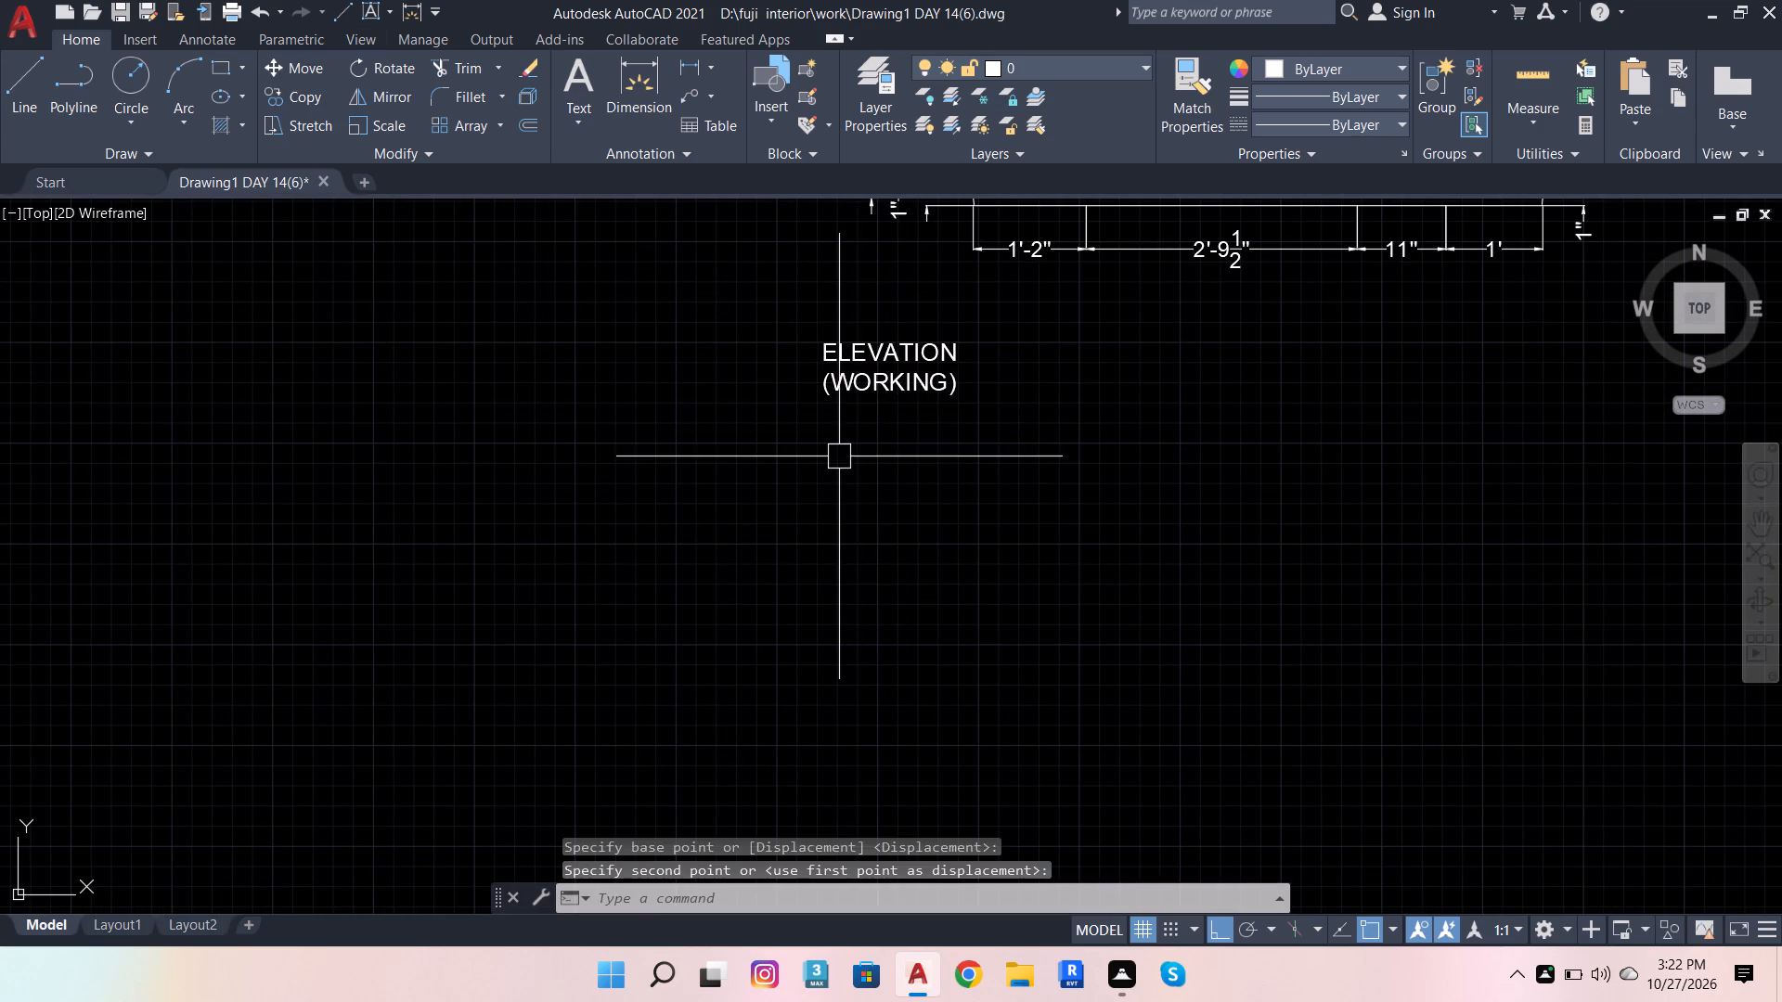
# Save the drawing.
pyautogui.scroll(-4, 836, 510)
pyautogui.scroll(3, 960, 317)
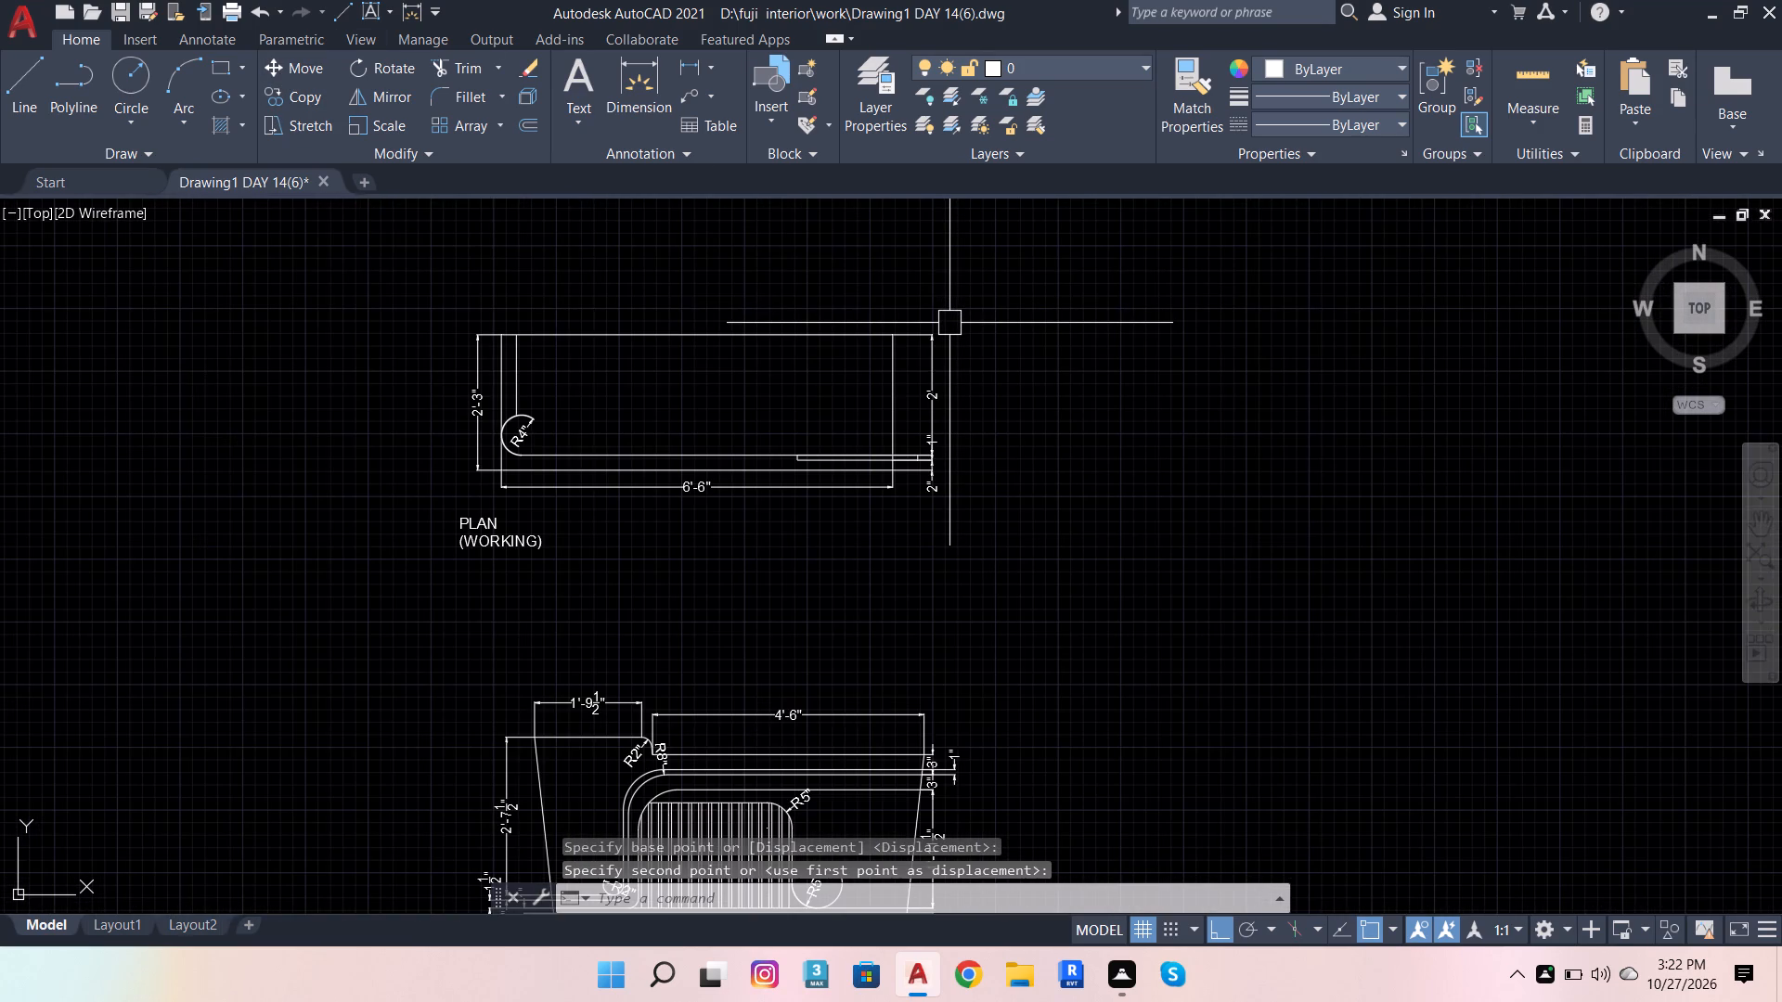
pyautogui.hotkey('ctrl', 's')
pyautogui.hotkey('ctrl', 's')
pyautogui.hotkey('ctrl', 's')
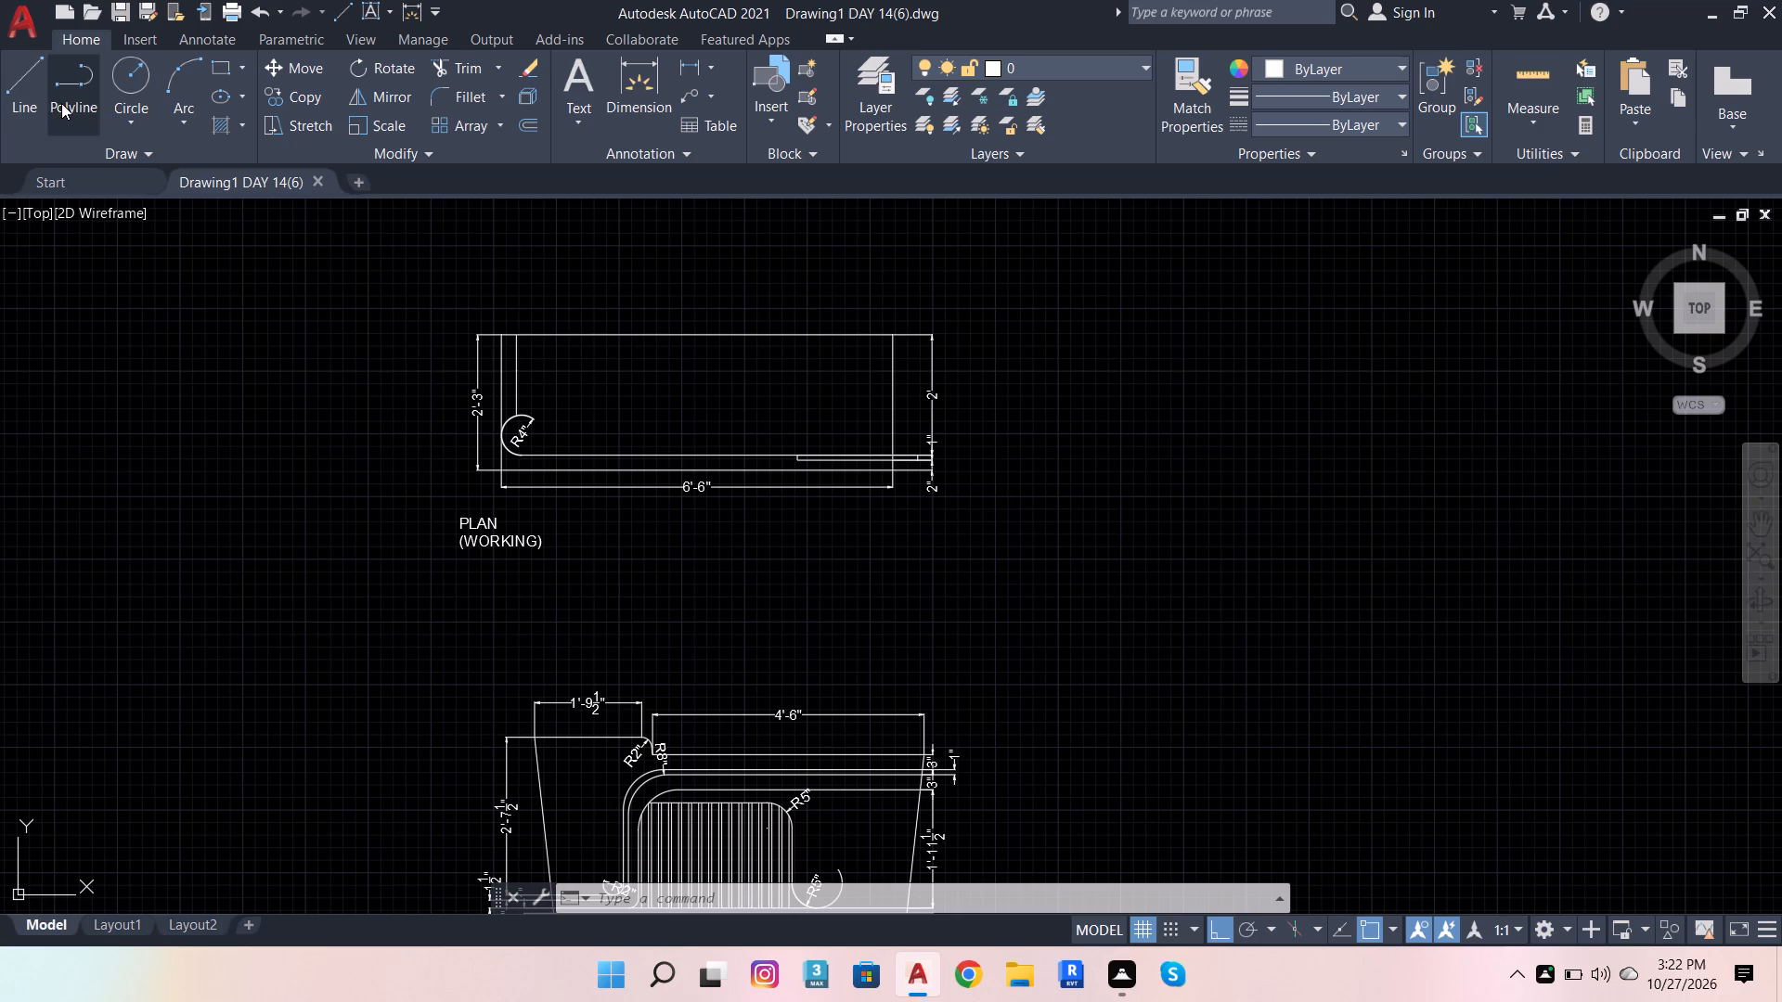
# Draw connected lines right of the elevation view: a 2'3" base rightward, a 3' side upward and a 2'3" top leftward.
pyautogui.click(36, 82)
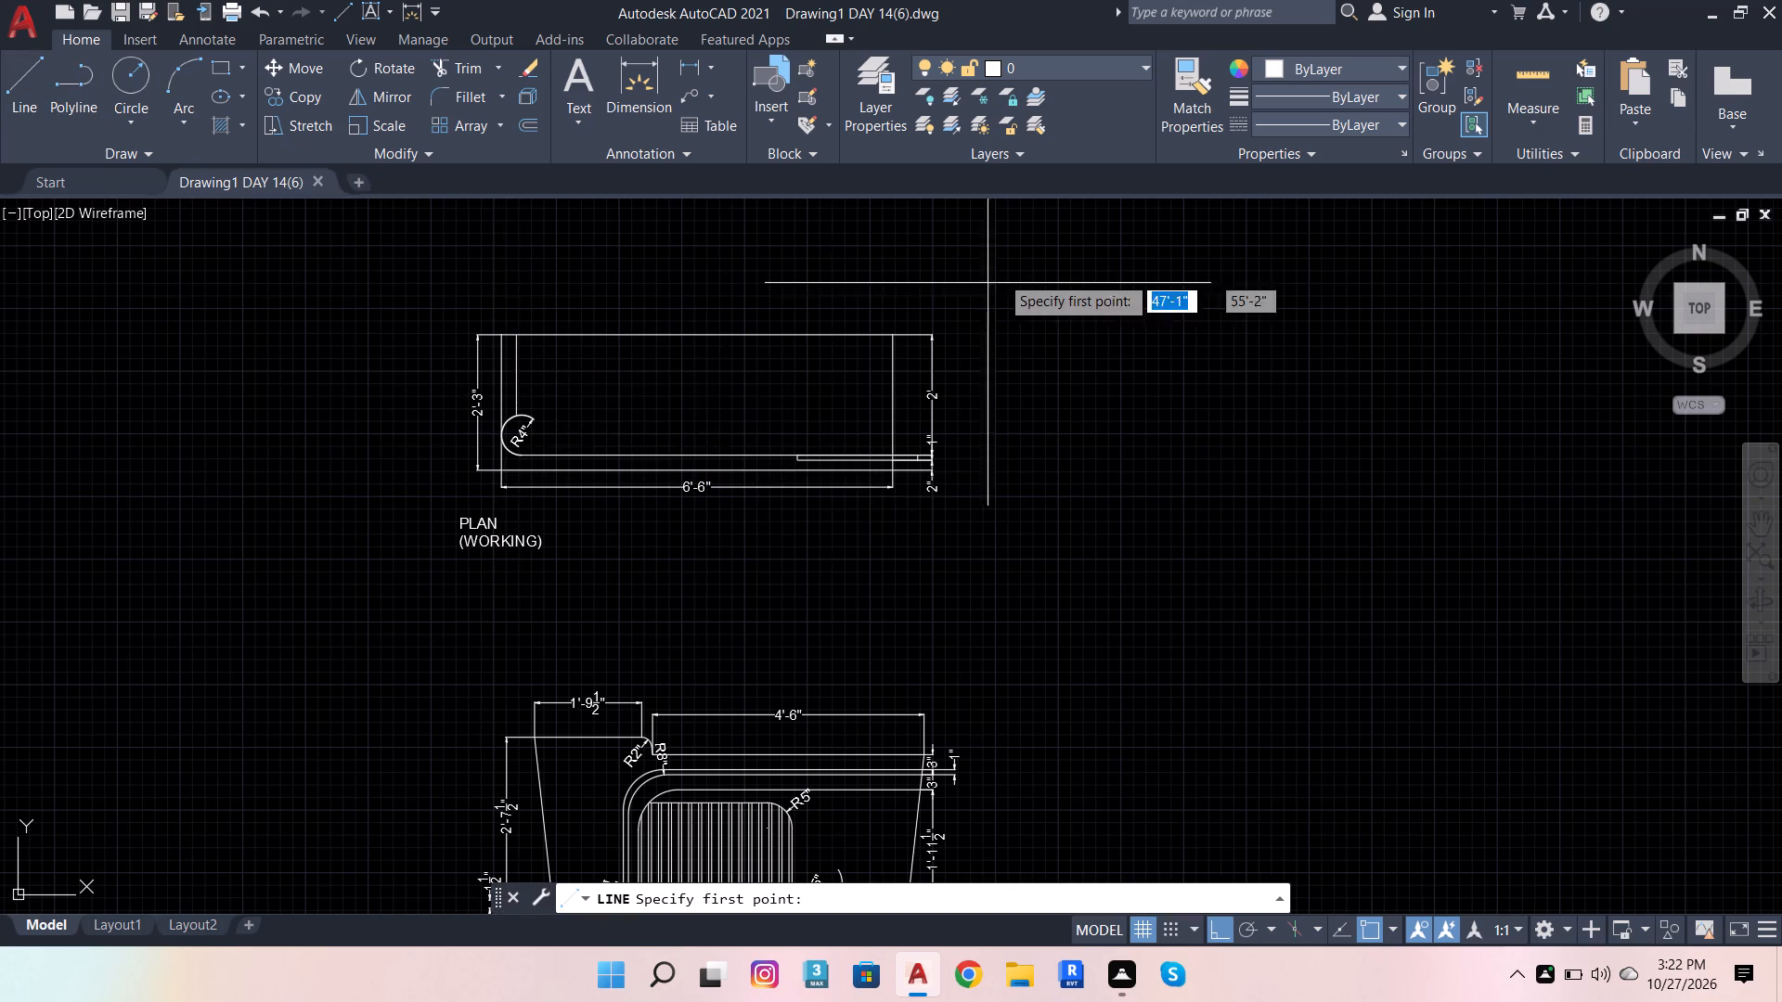
pyautogui.scroll(-1, 1027, 257)
pyautogui.scroll(-3, 936, 317)
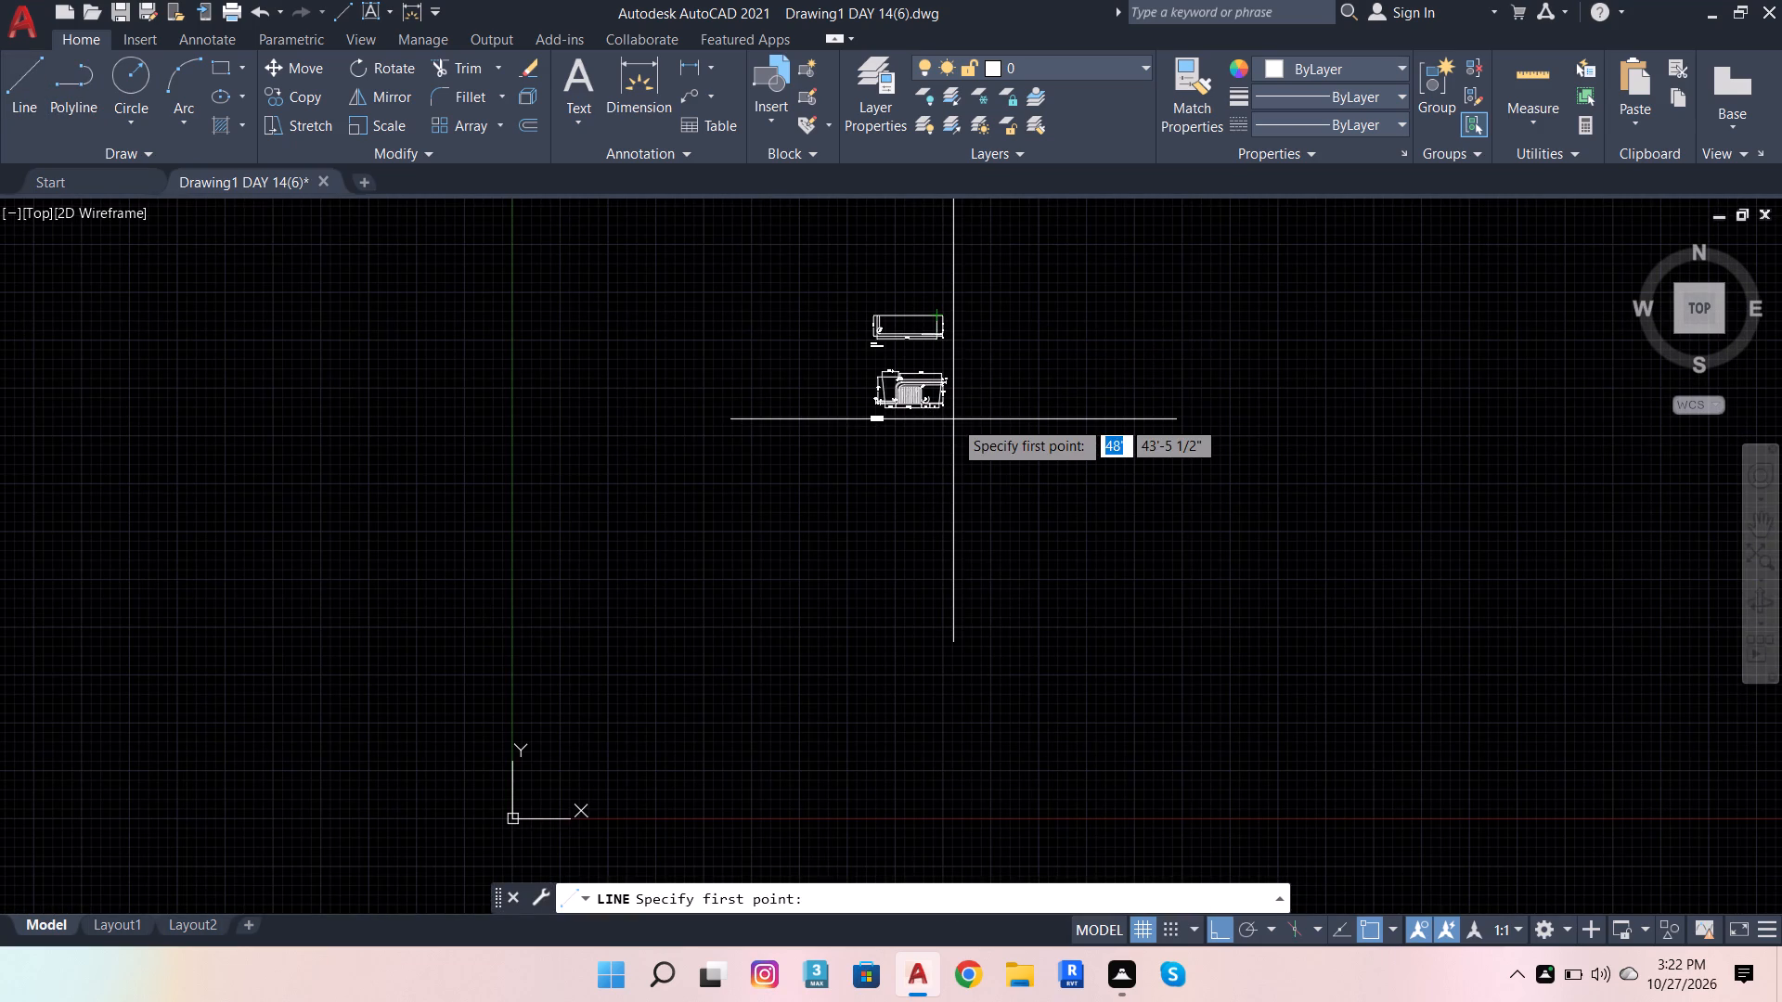
pyautogui.scroll(-2, 791, 382)
pyautogui.scroll(2, 960, 382)
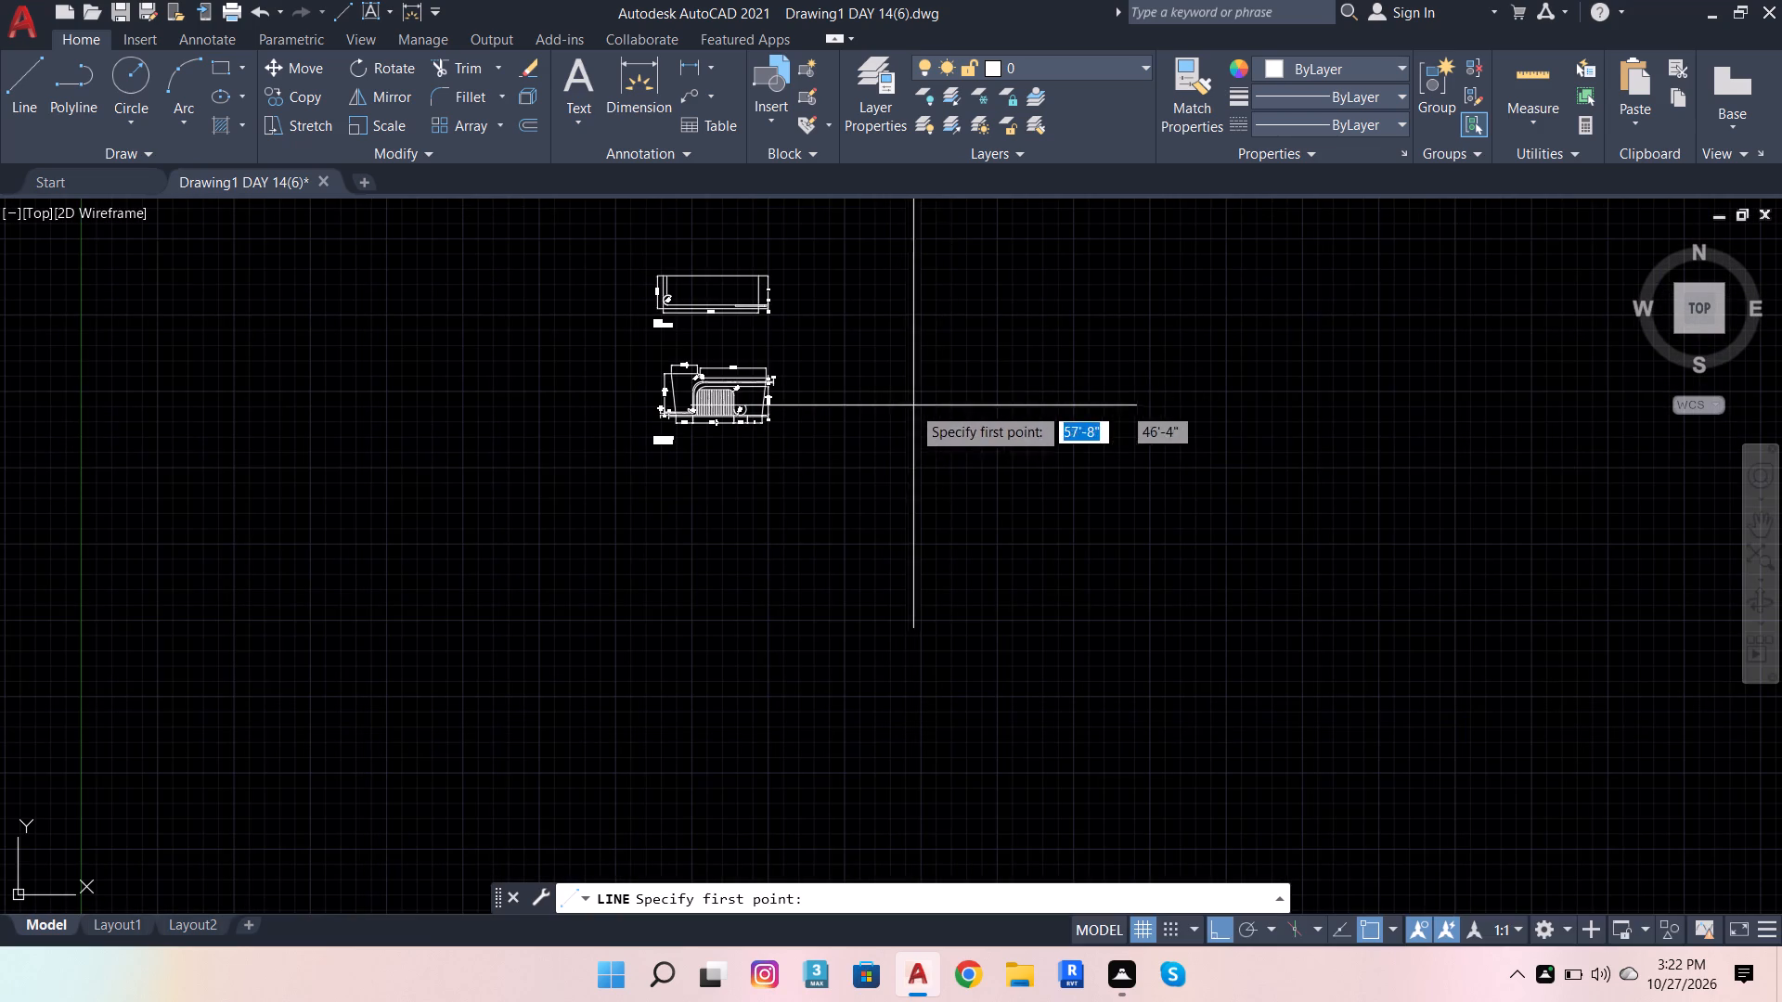
pyautogui.click(892, 417)
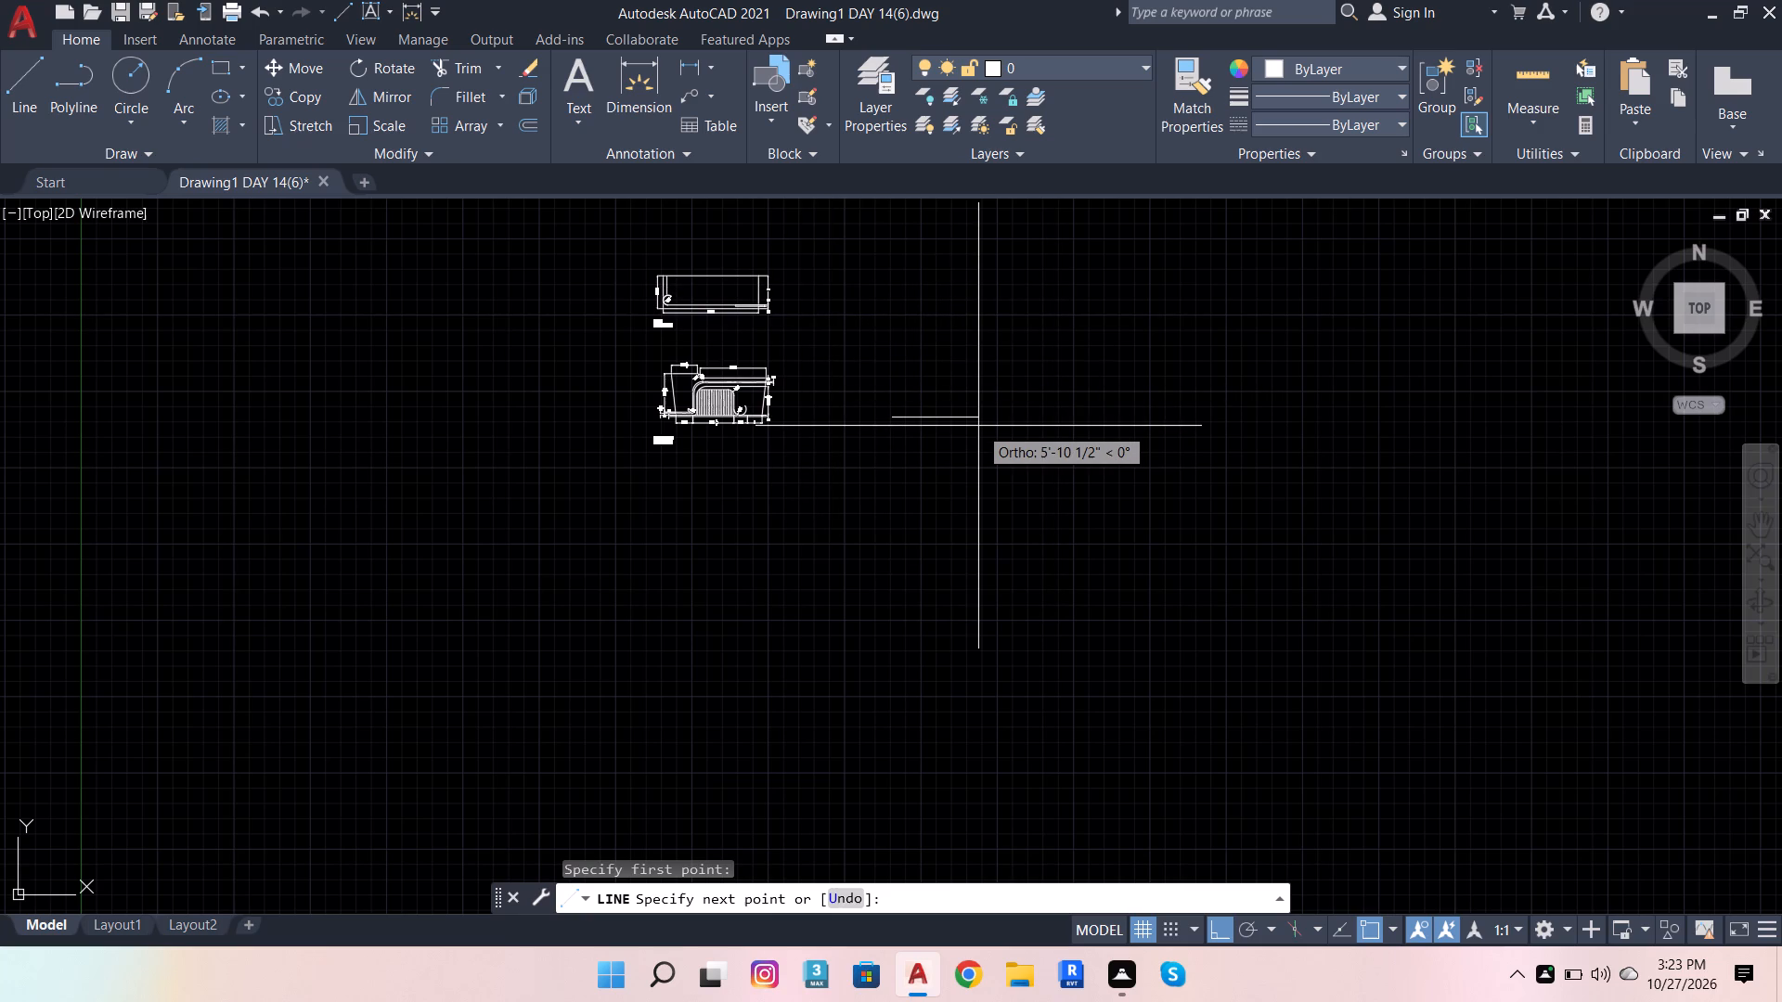
pyautogui.write("2'3")
pyautogui.press('Return')
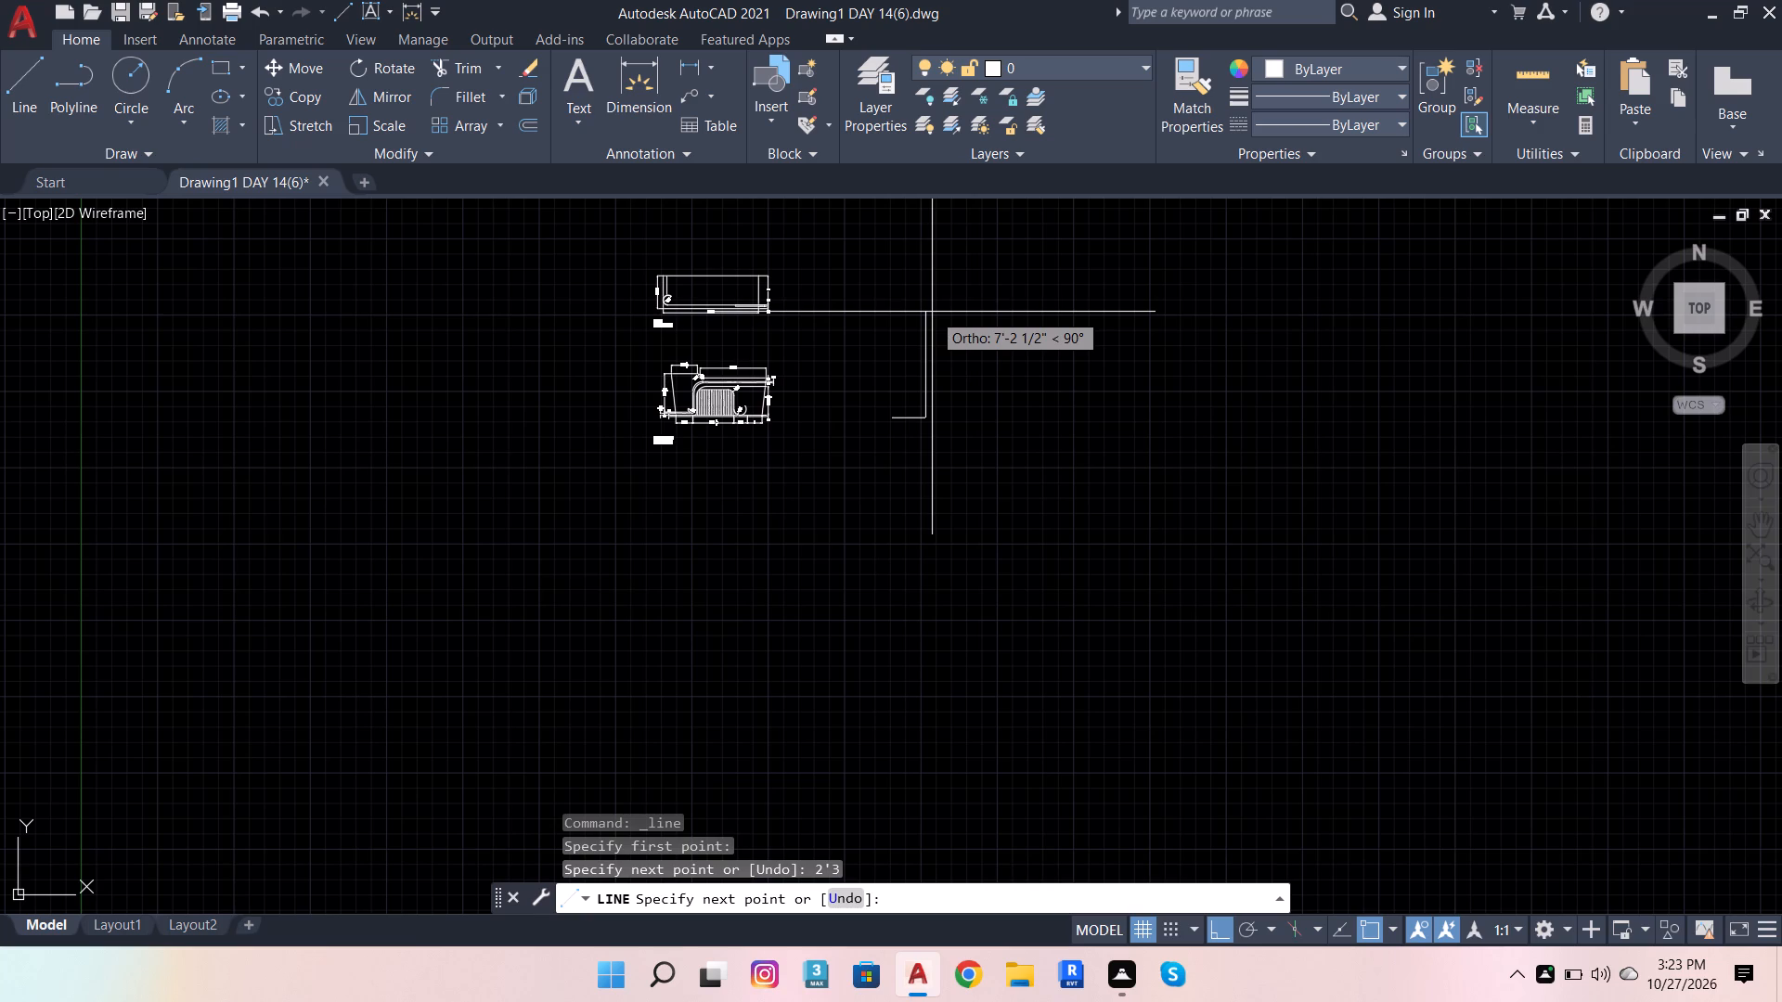
pyautogui.write("3'")
pyautogui.press('Return')
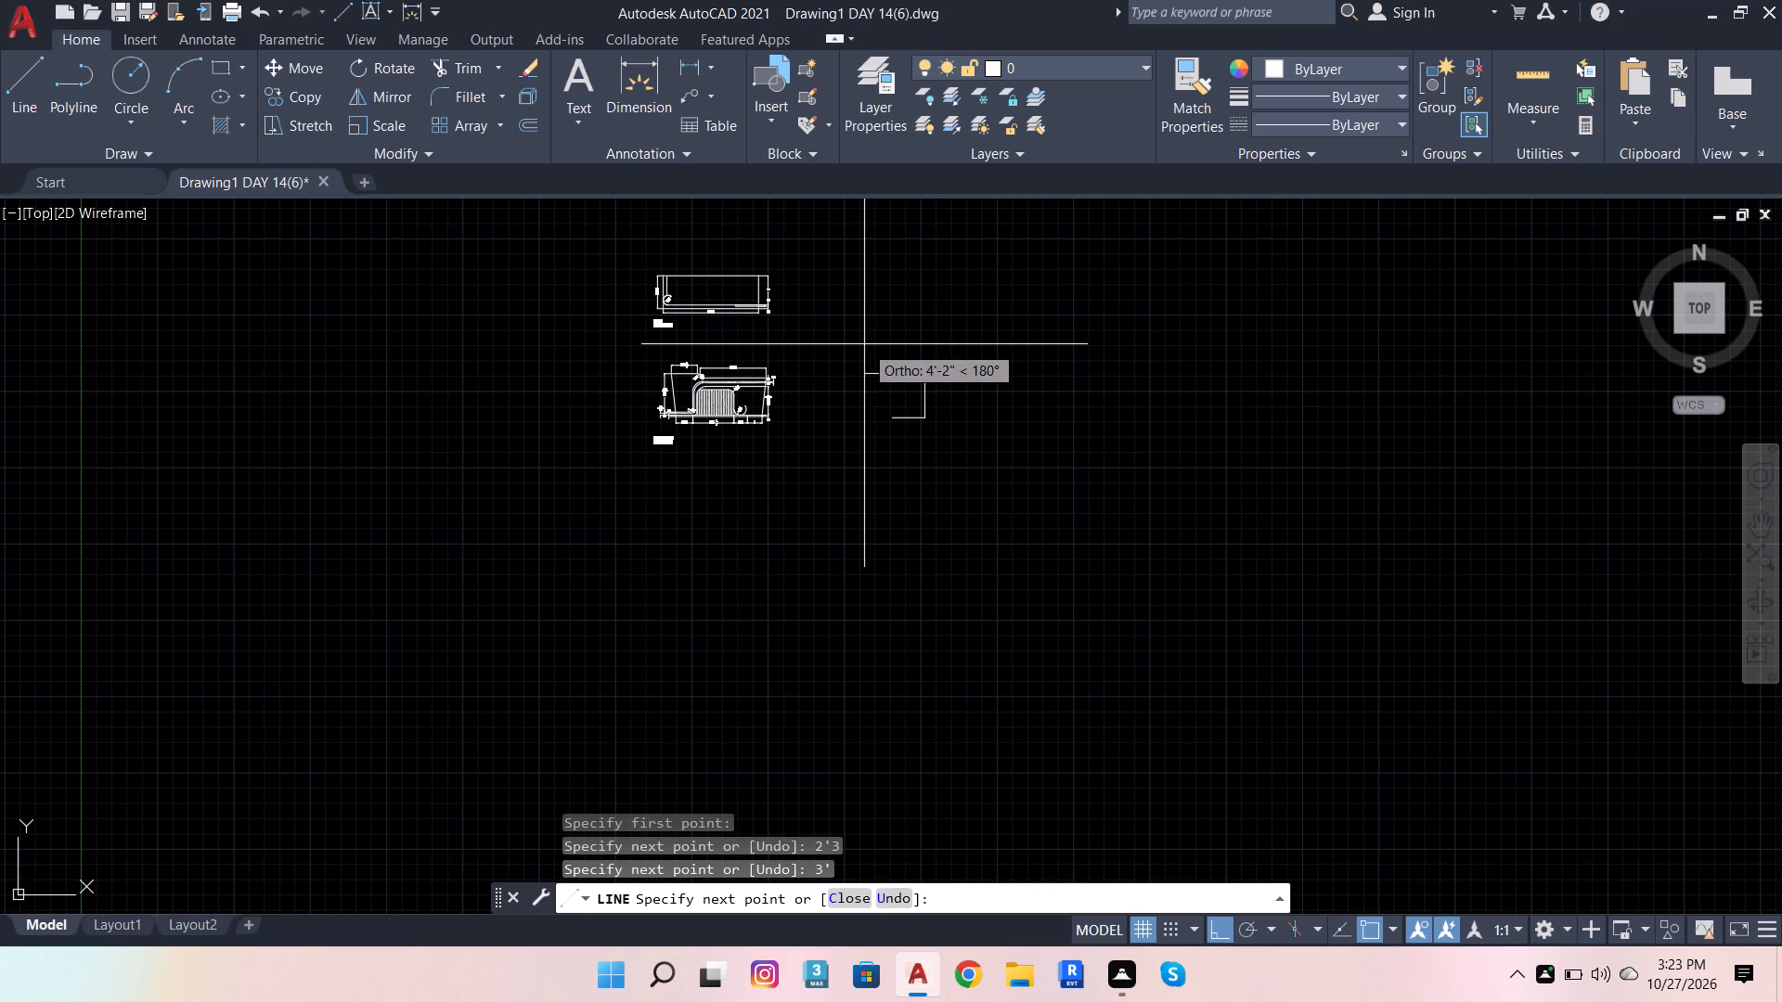
pyautogui.write("2'3")
pyautogui.press('Return')
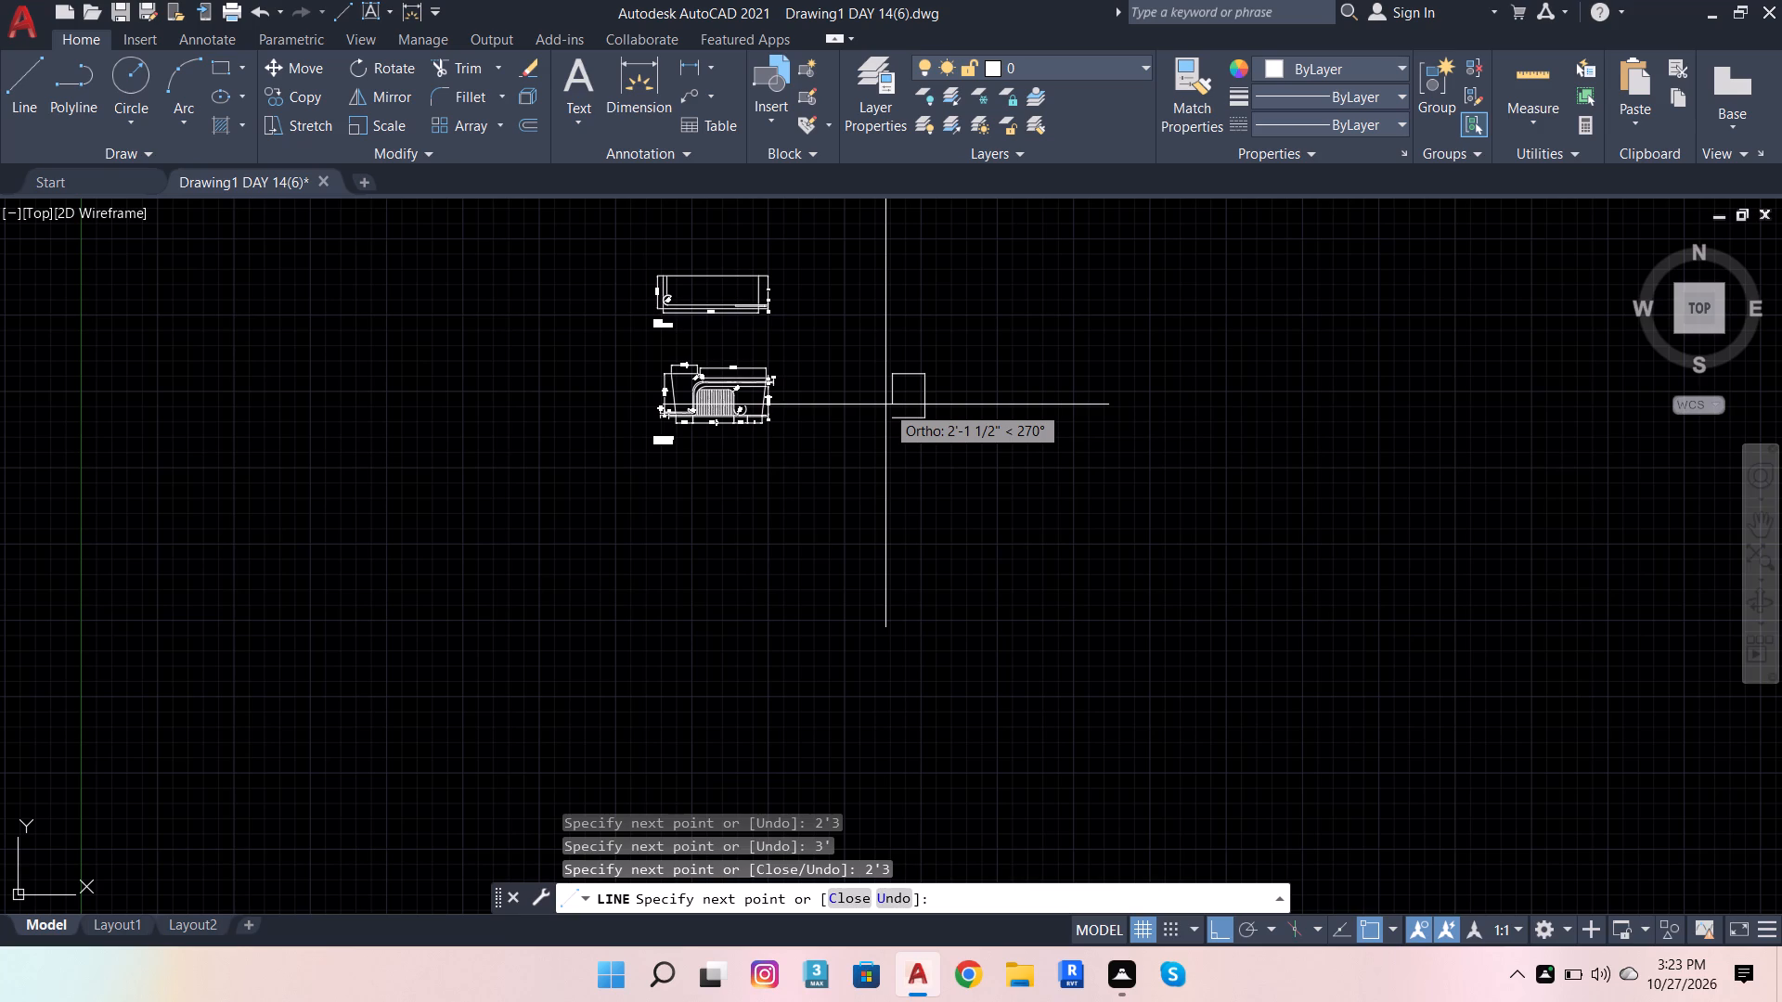
# Close the outline's left side with consecutive downward line segments of 6", 8" and 1'10".
pyautogui.press('6')
pyautogui.press('Return')
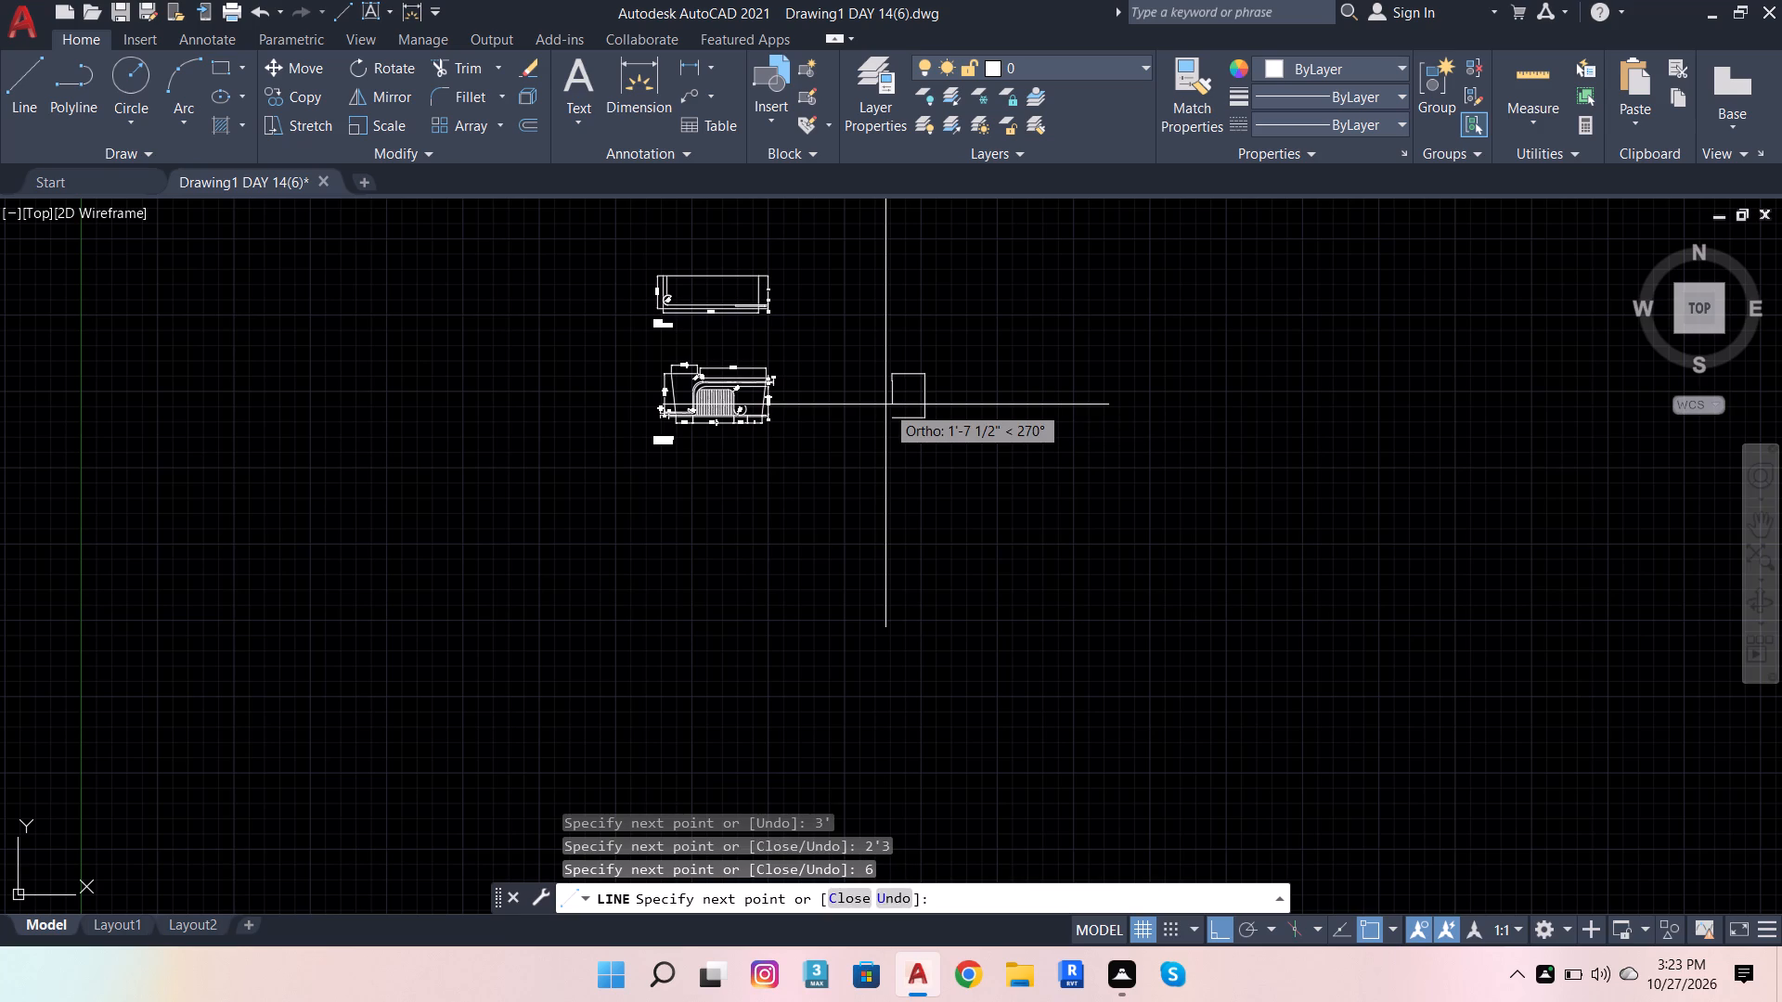
pyautogui.press('8')
pyautogui.press('Return')
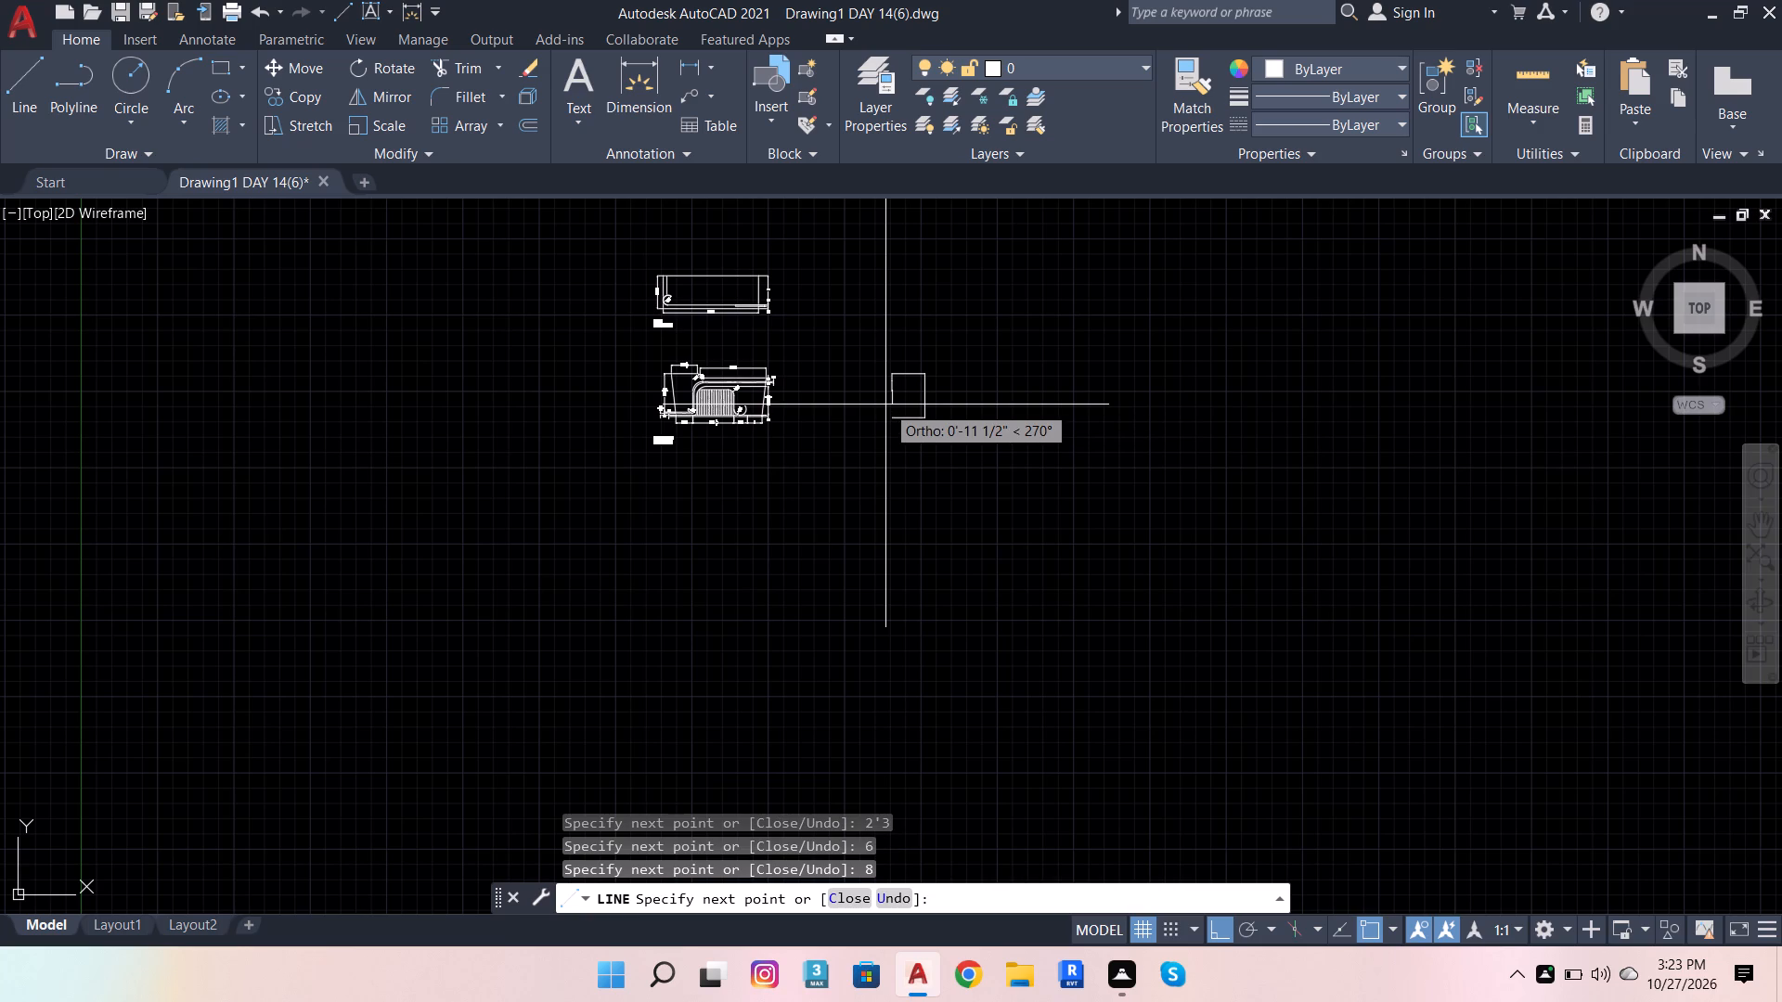
pyautogui.write("1'")
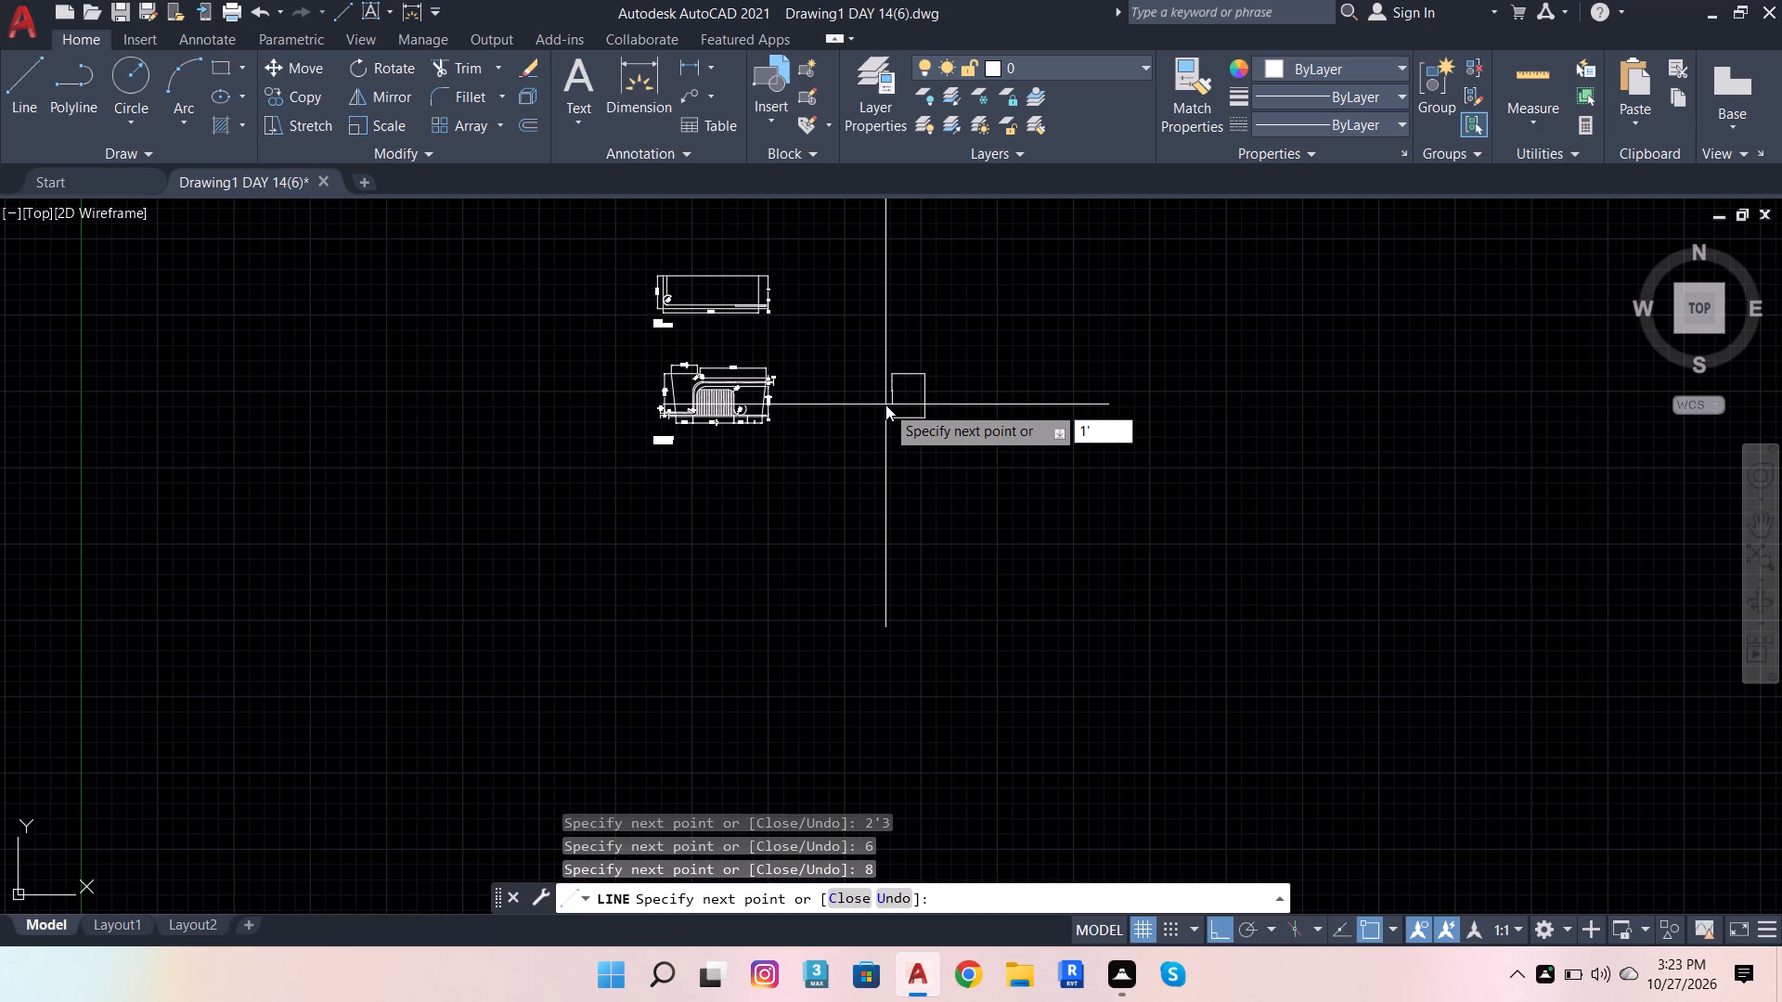
pyautogui.write('10.')
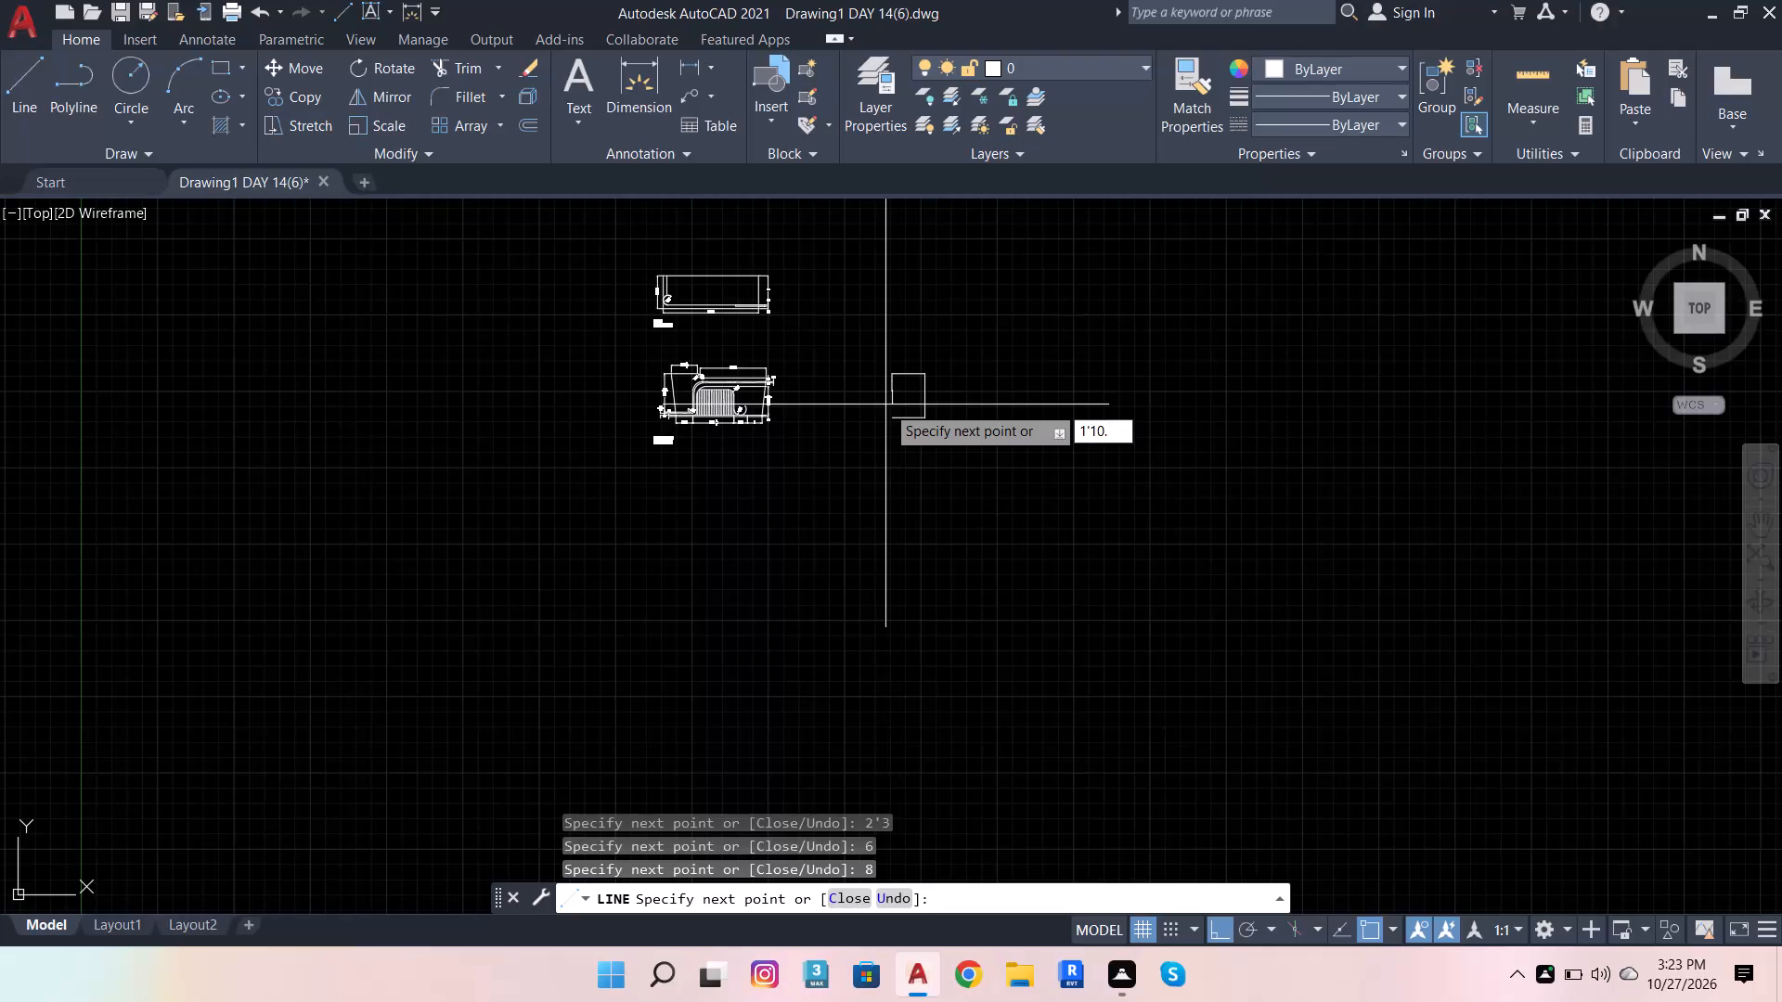
pyautogui.press('BackSpace')
pyautogui.press('Return')
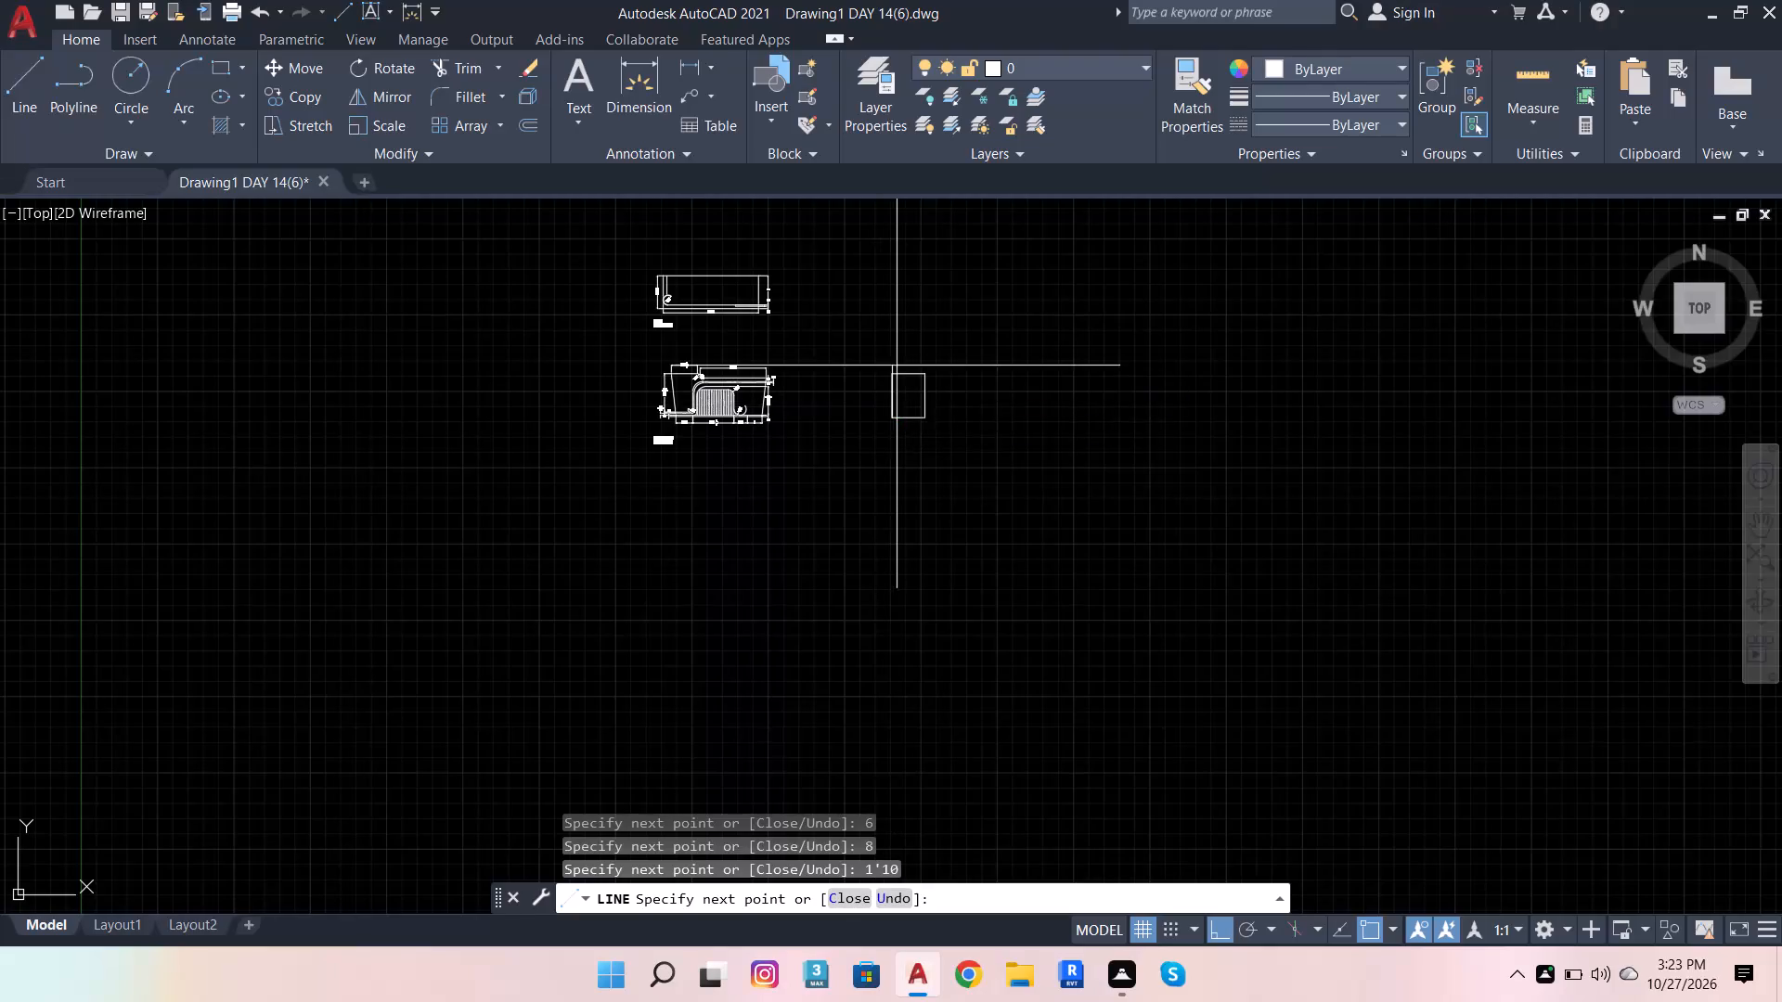
pyautogui.scroll(5, 881, 438)
pyautogui.scroll(-1, 934, 524)
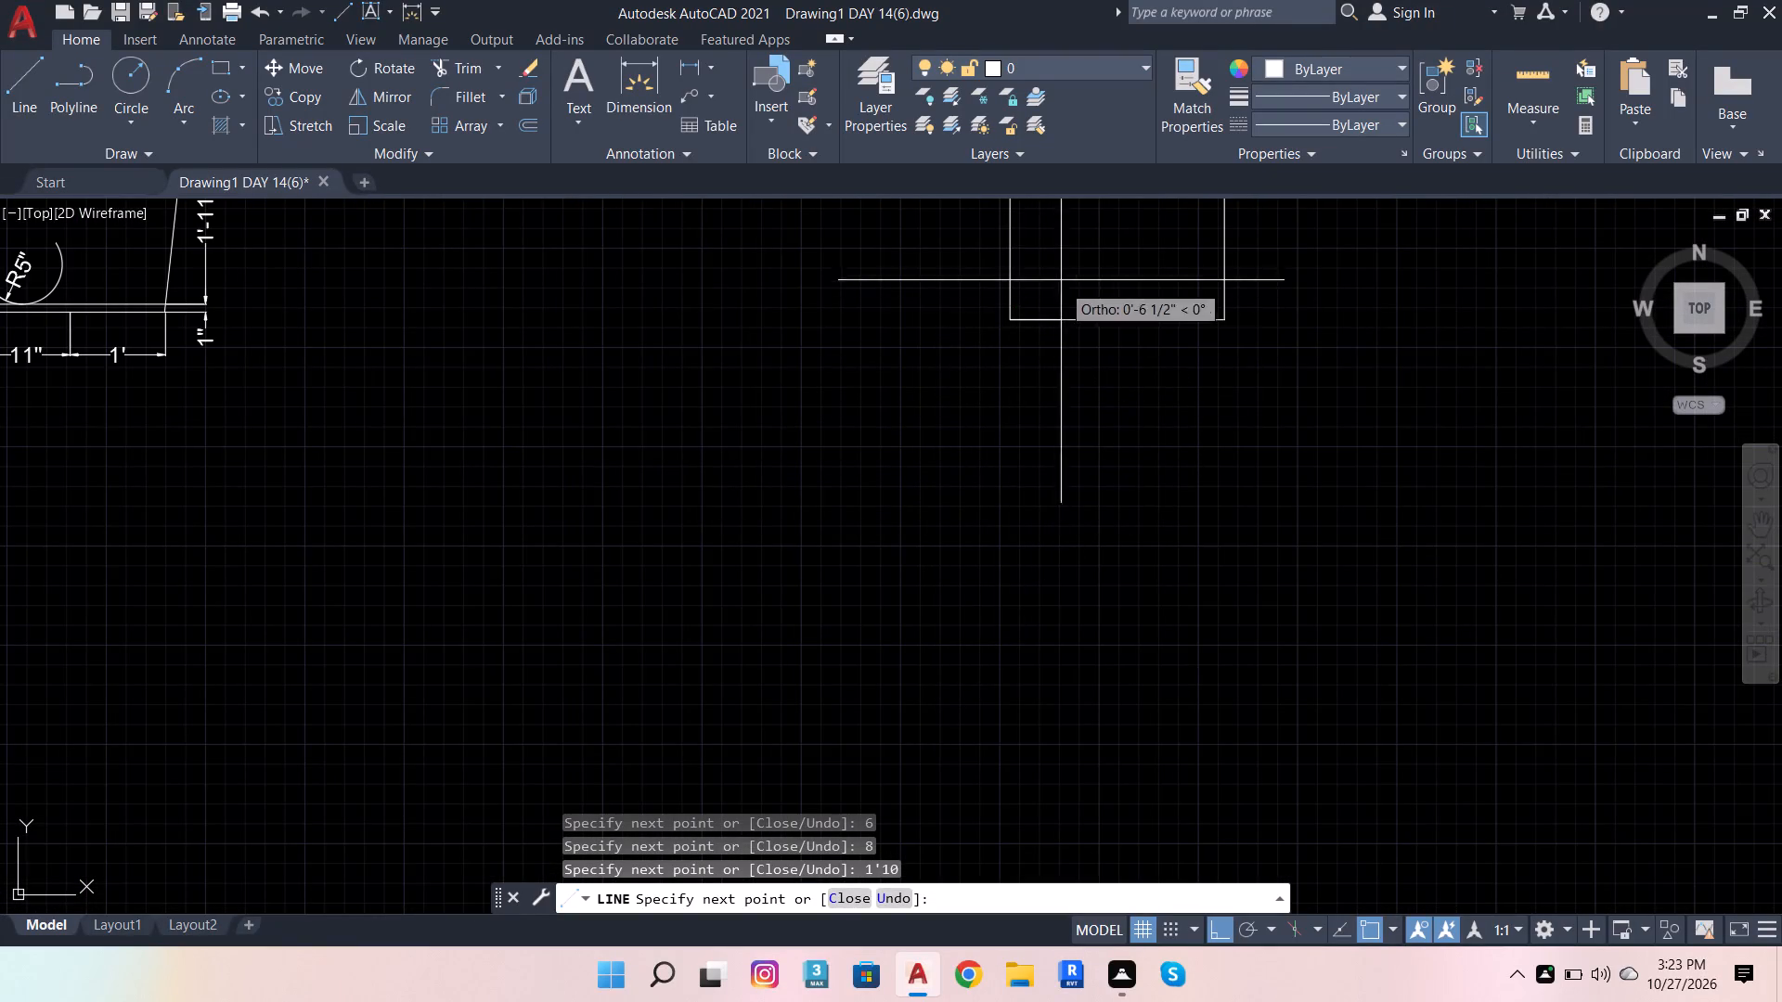
pyautogui.scroll(-3, 1273, 711)
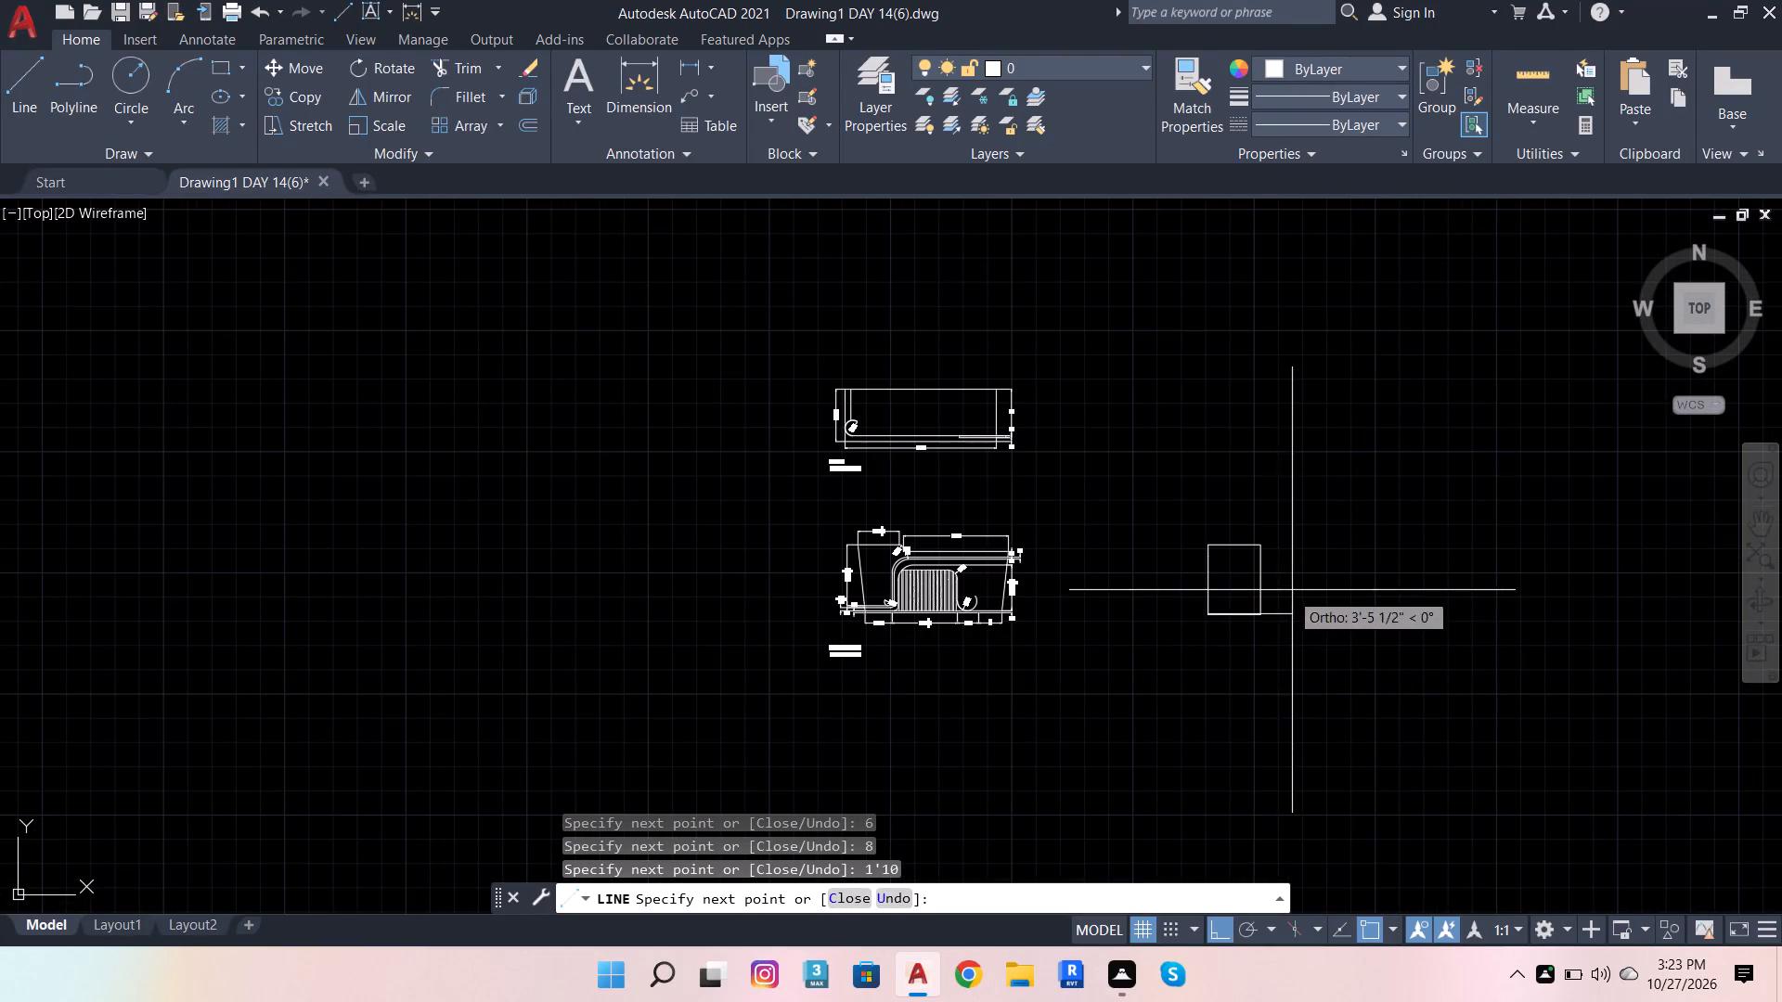
pyautogui.press('Escape')
# Dimension the three left-side segments of the new outline, aligning their dimension lines in one vertical row.
pyautogui.scroll(2, 1286, 584)
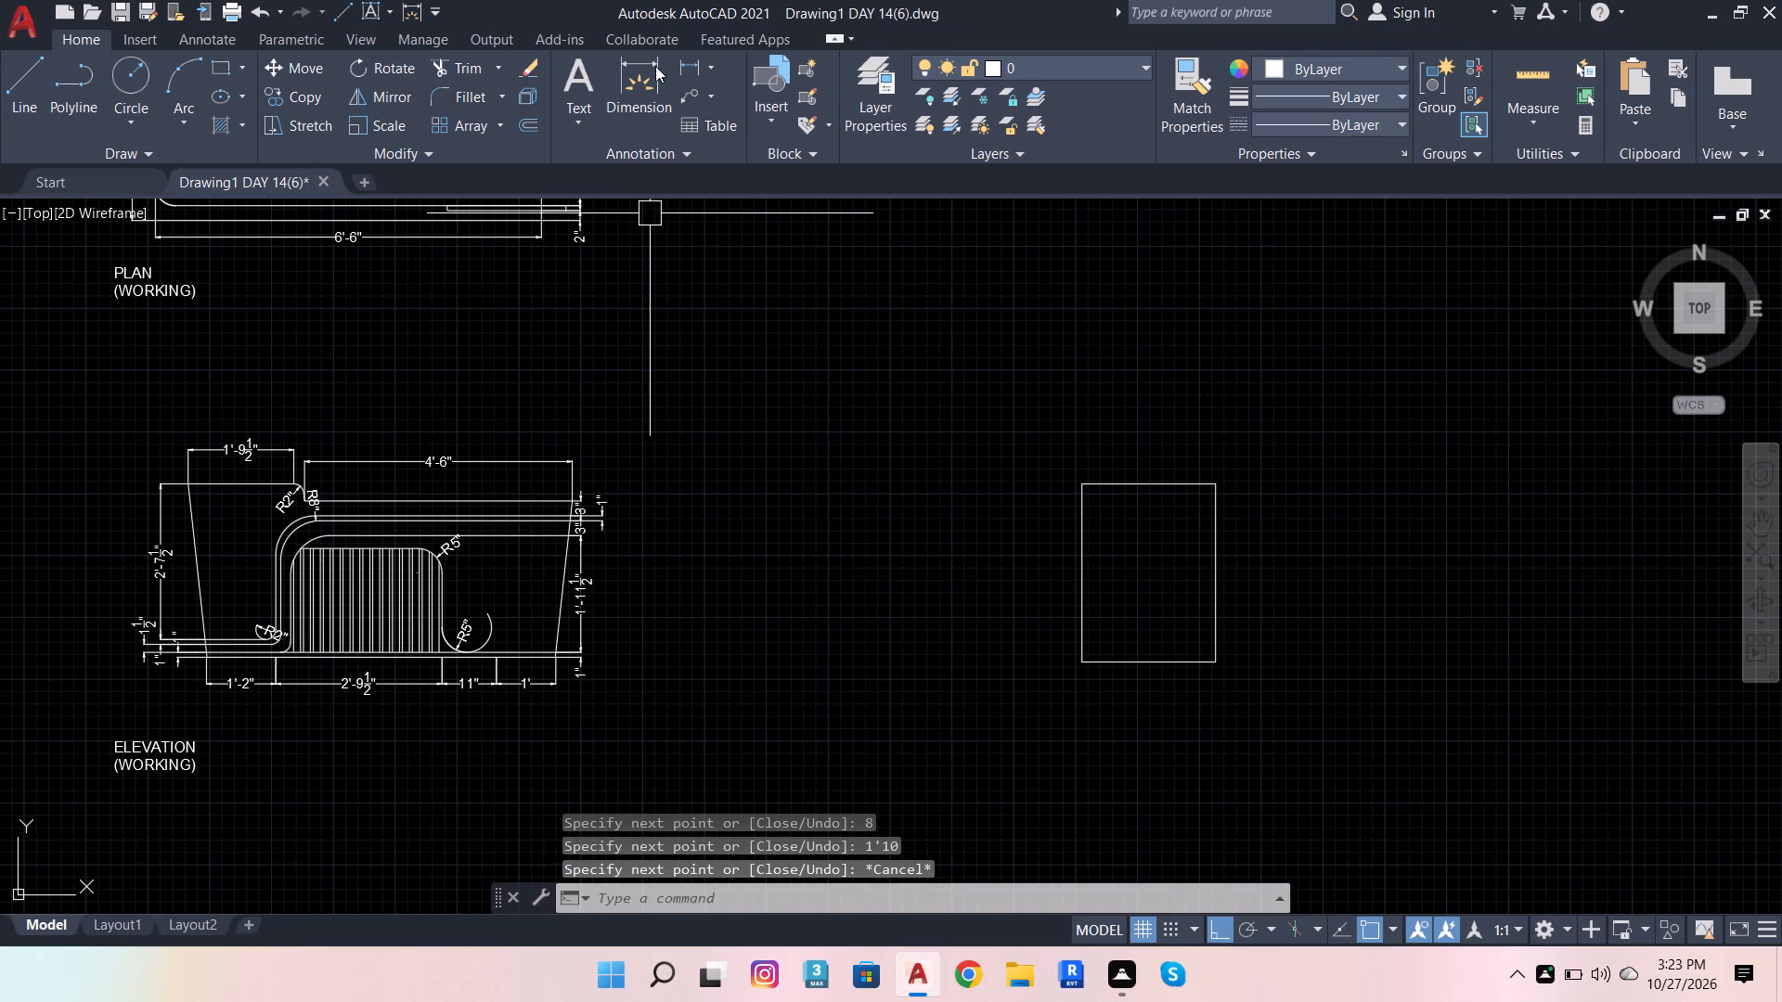
pyautogui.click(641, 84)
pyautogui.scroll(3, 1069, 499)
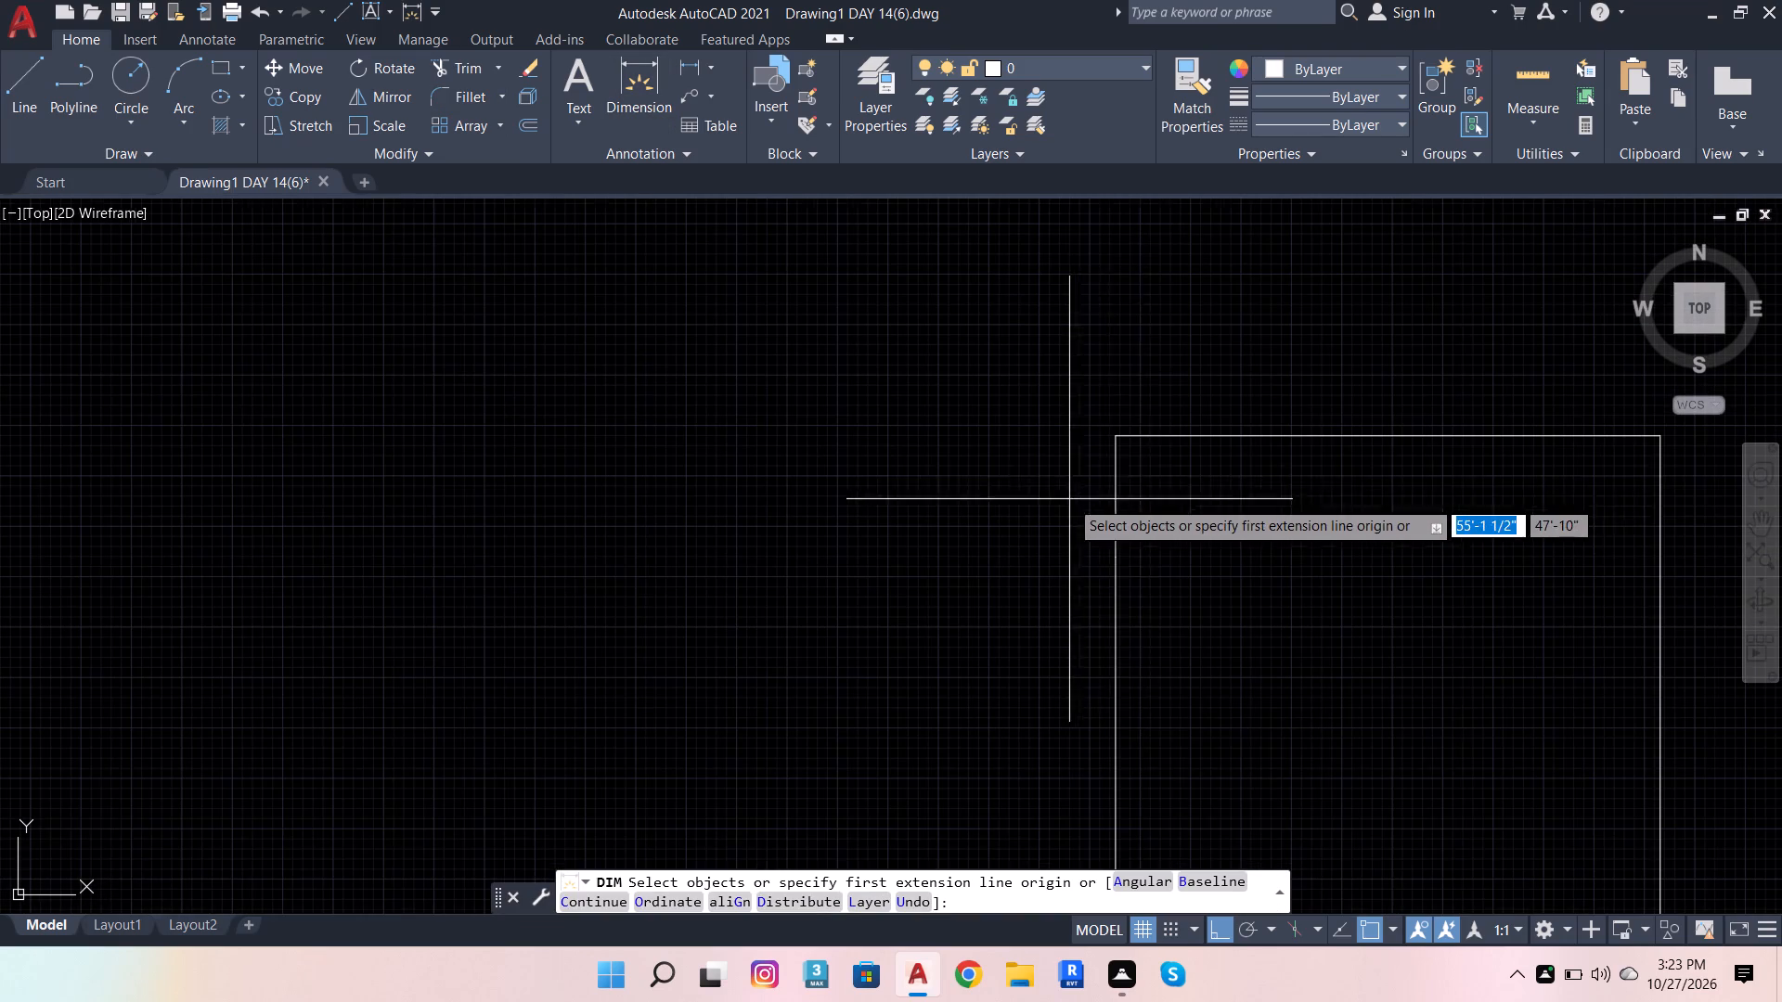
pyautogui.click(1121, 462)
pyautogui.click(993, 482)
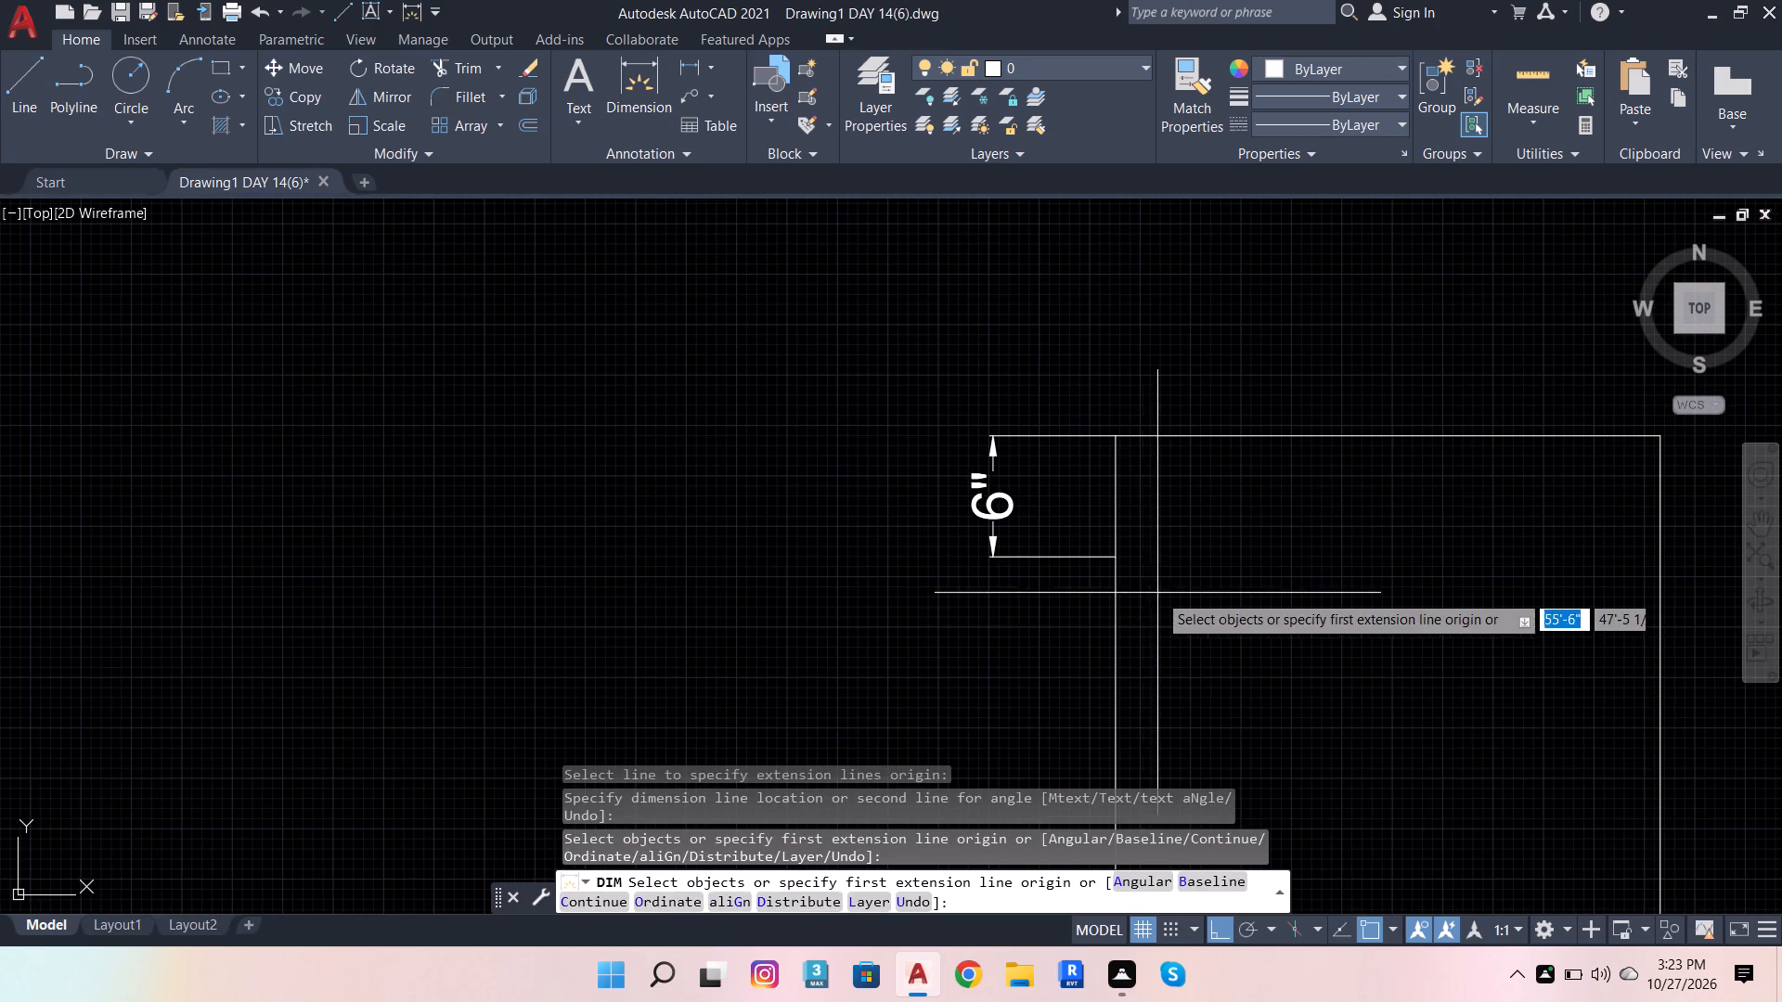
pyautogui.click(1124, 615)
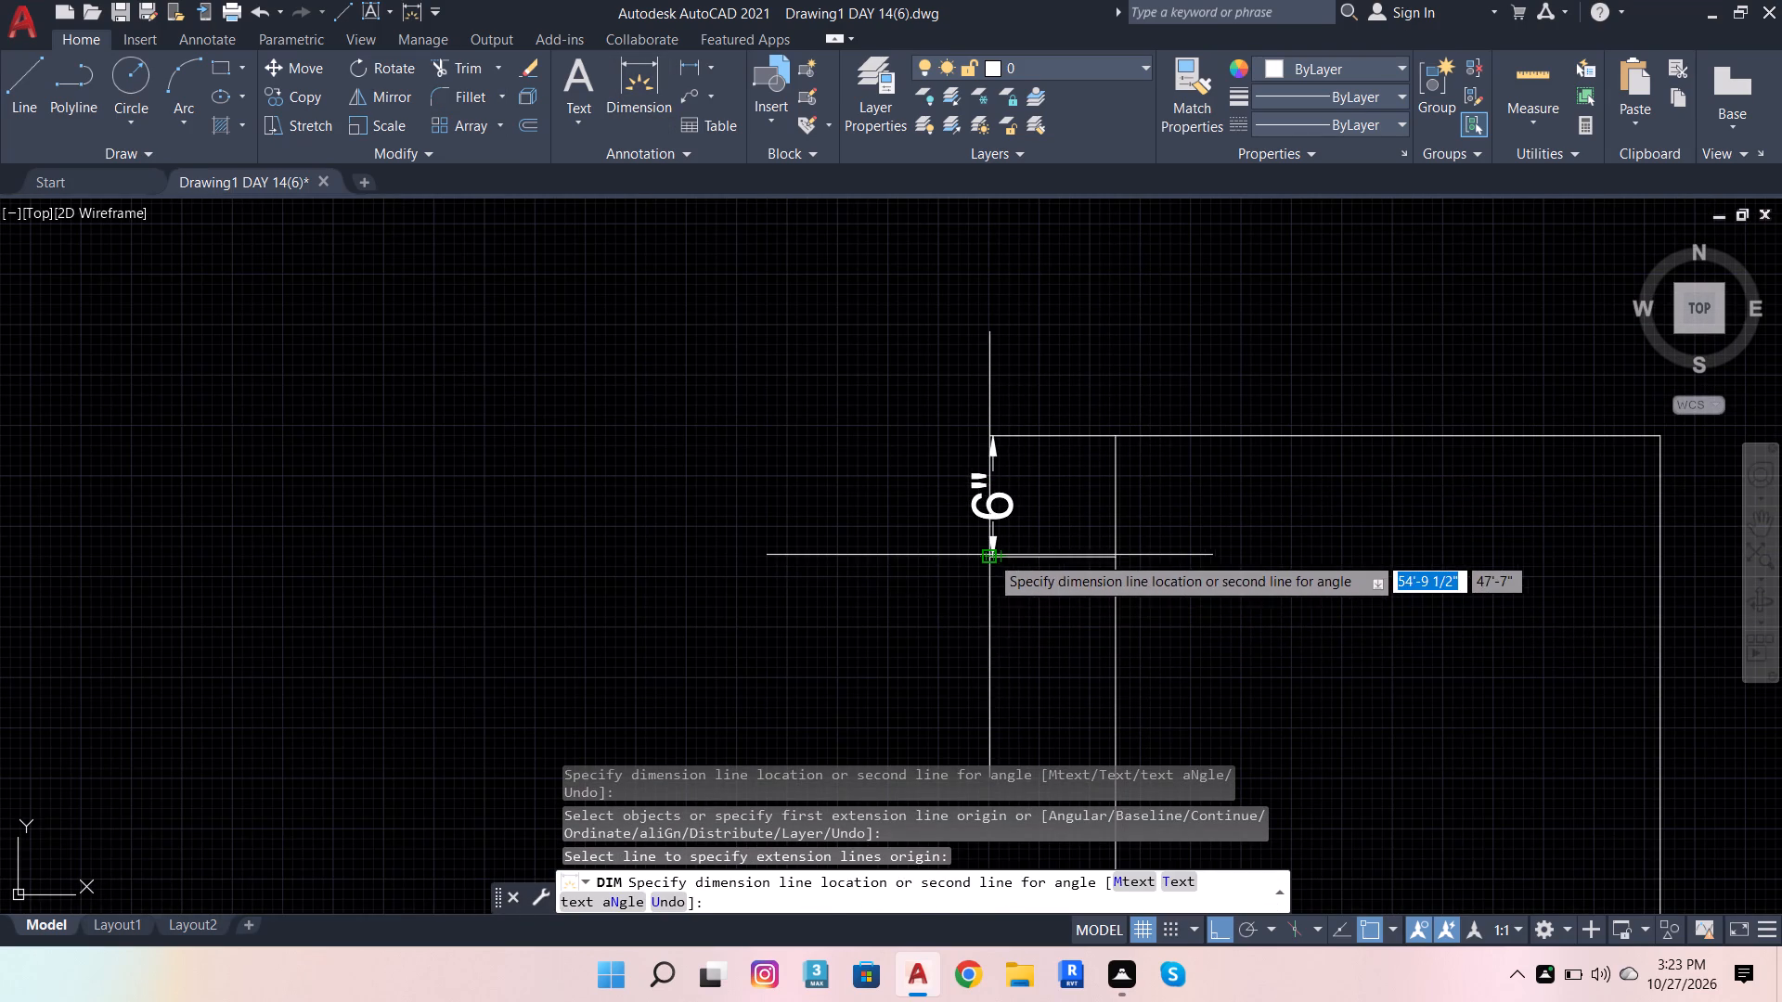
pyautogui.click(989, 555)
pyautogui.scroll(-3, 1044, 489)
pyautogui.click(1063, 606)
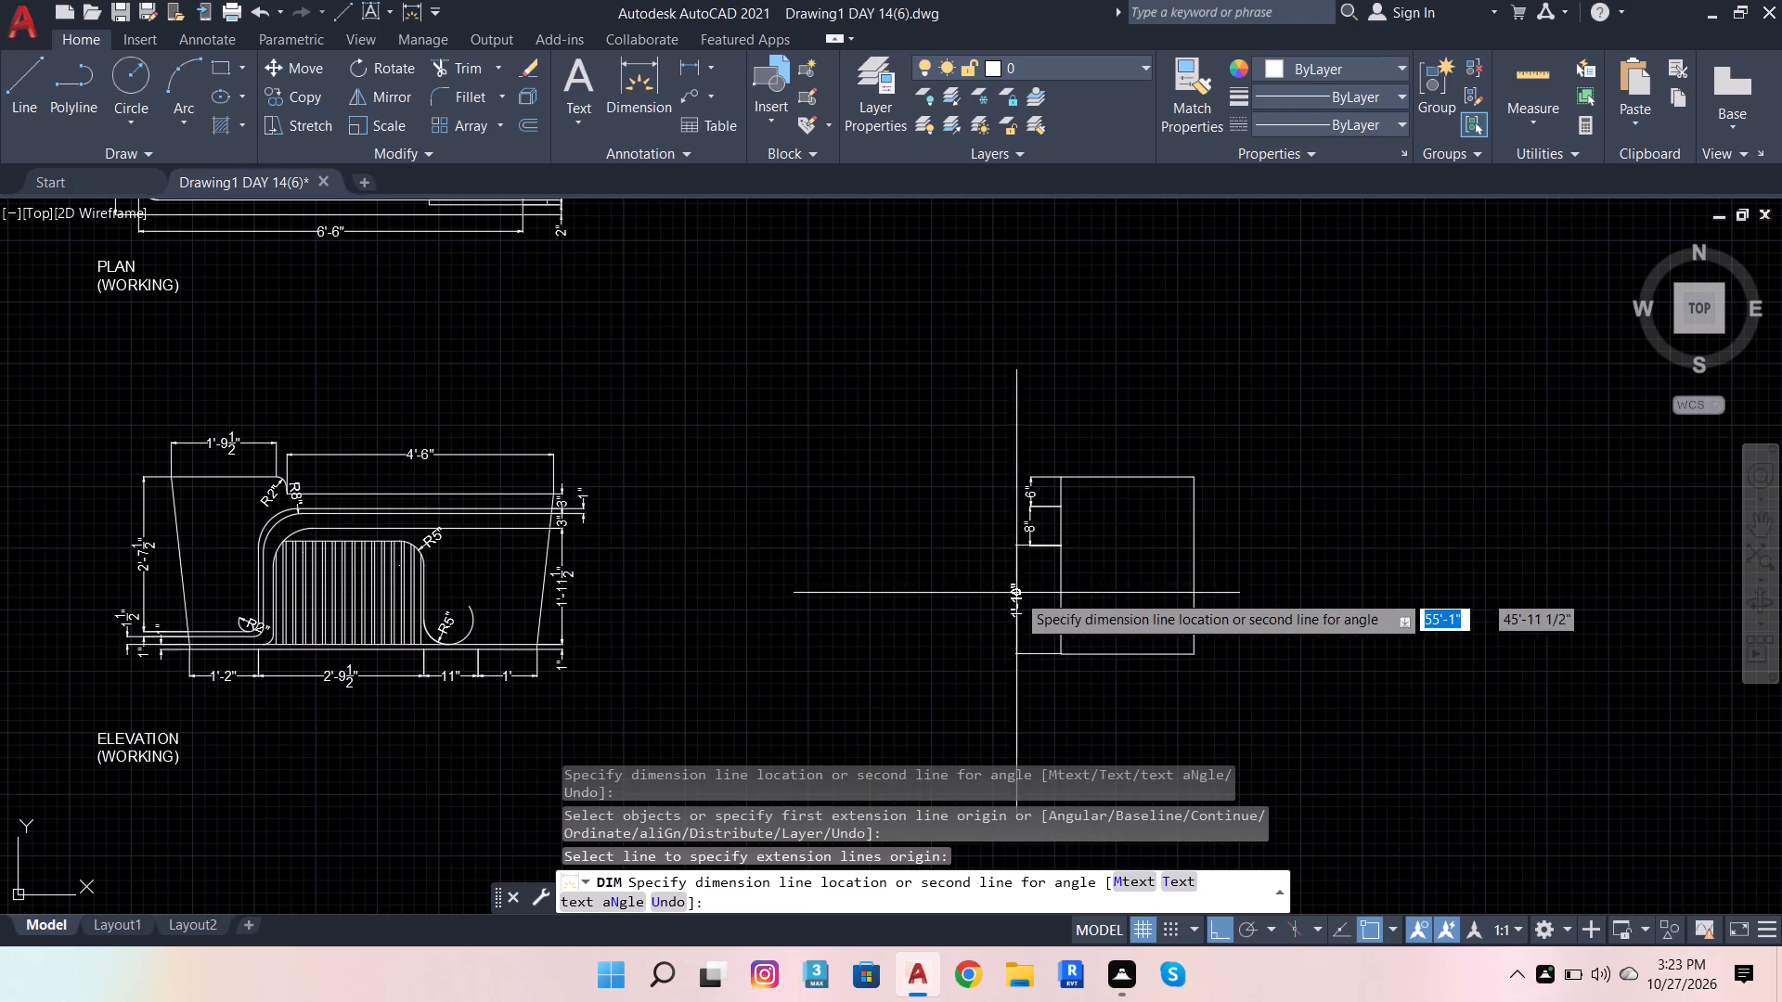
pyautogui.scroll(5, 1046, 547)
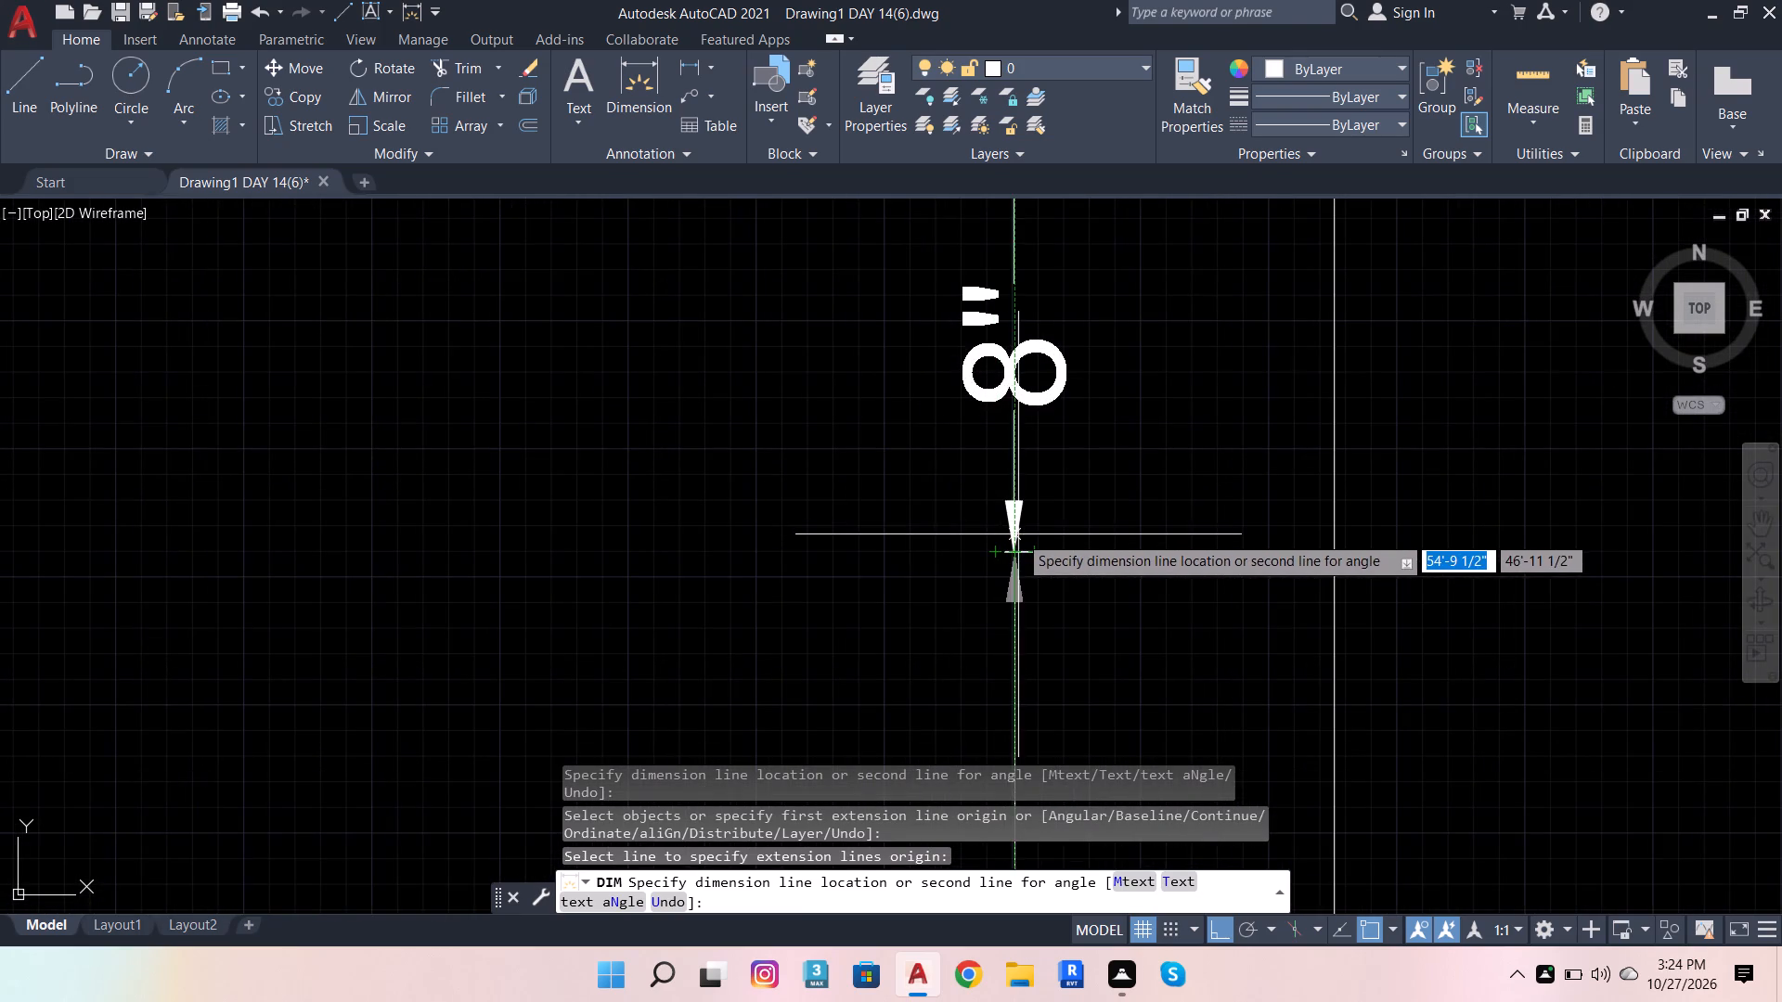
pyautogui.click(1018, 534)
# Dimension the side view outline's top edge above it and its full right edge to the right.
pyautogui.scroll(-3, 886, 584)
pyautogui.click(1091, 400)
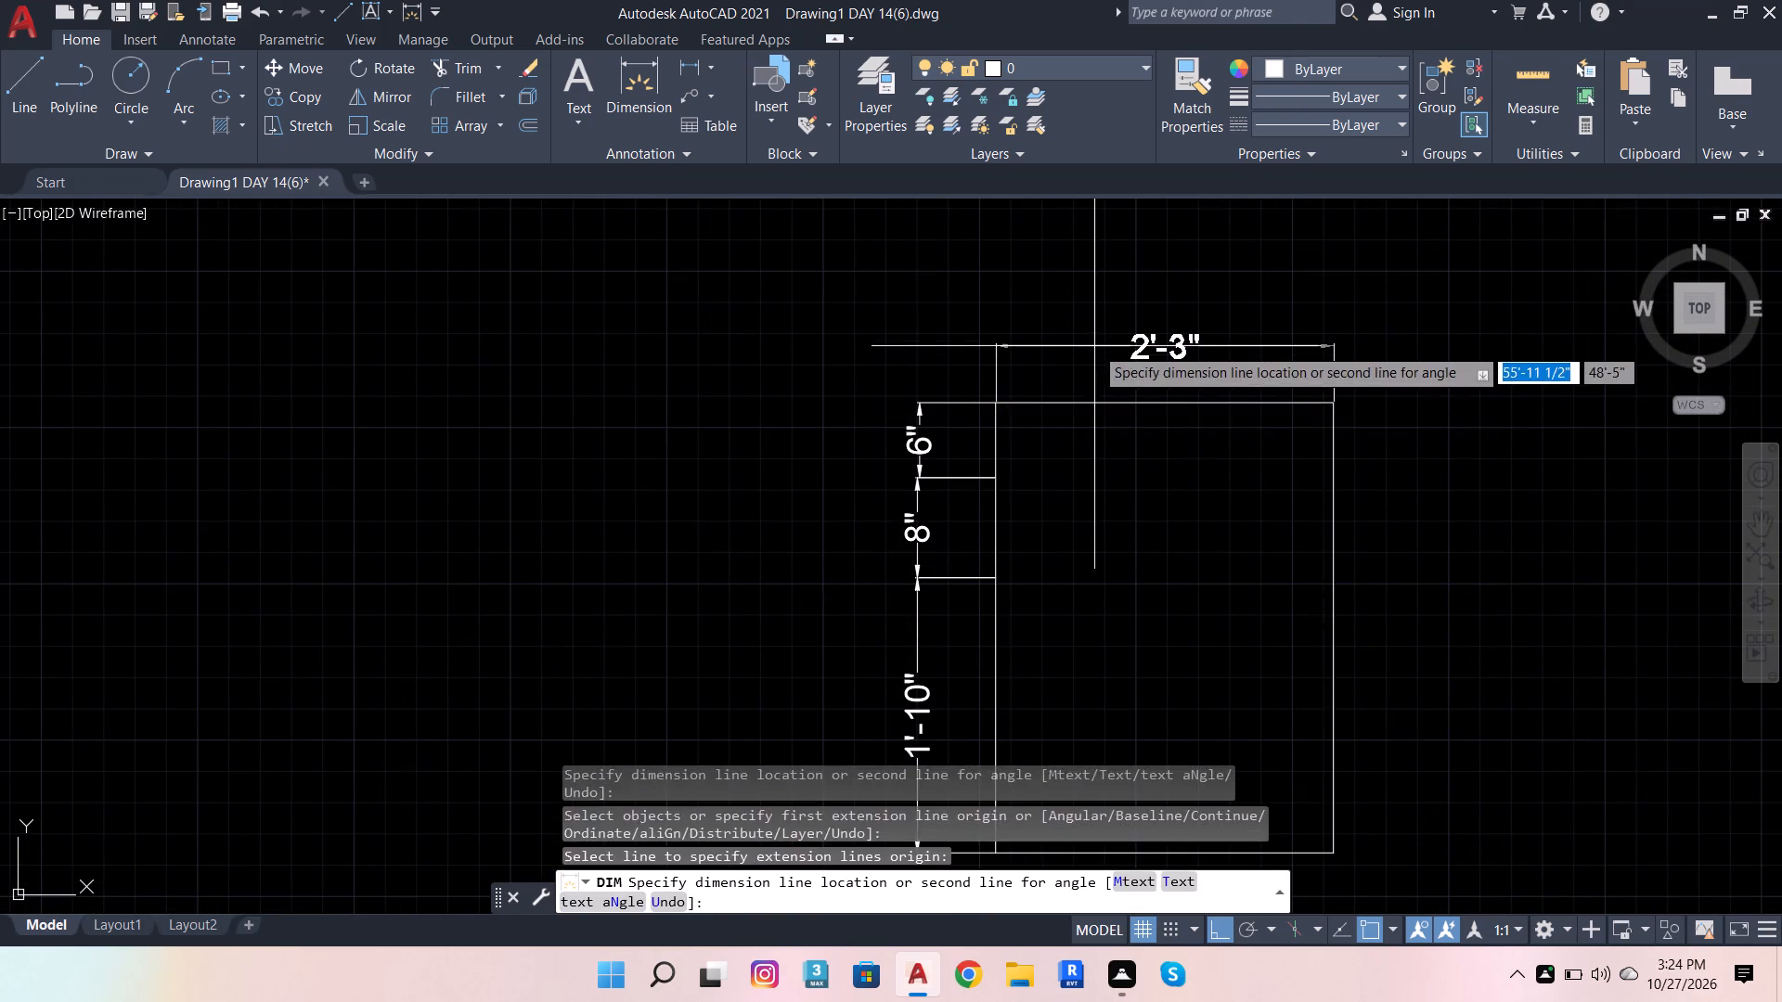
pyautogui.click(1094, 342)
pyautogui.click(1334, 519)
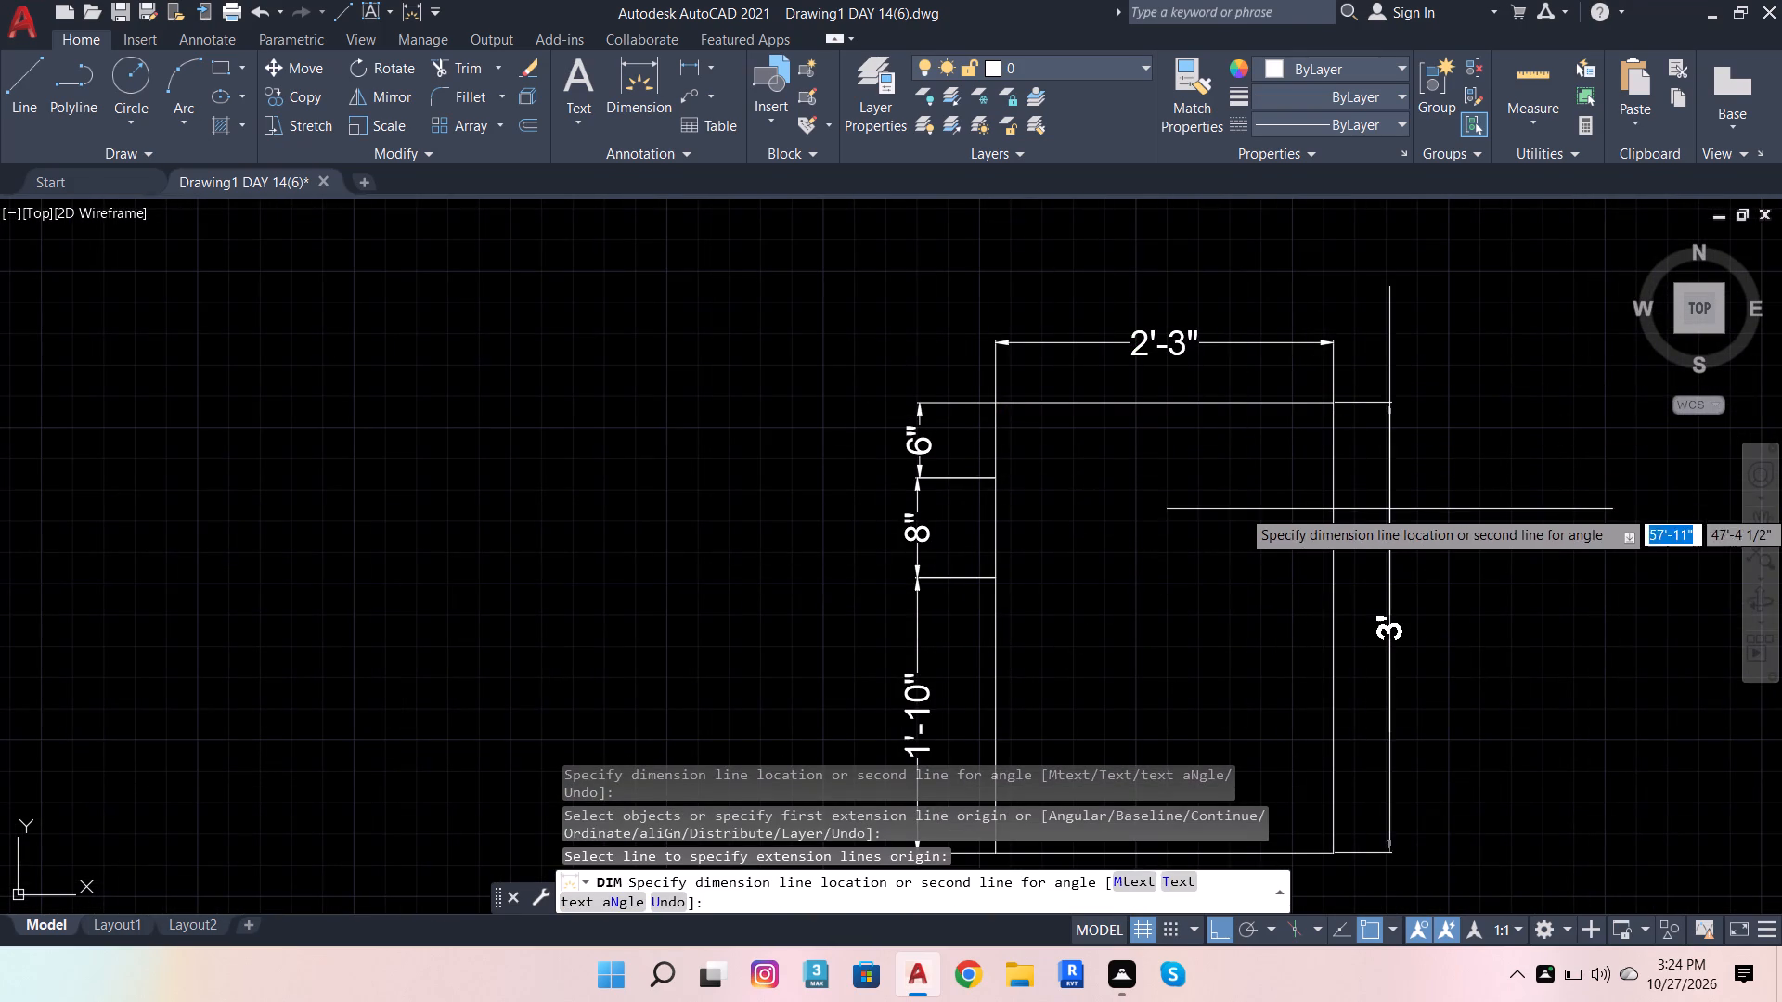
pyautogui.click(1371, 471)
pyautogui.scroll(-4, 1437, 405)
pyautogui.scroll(3, 1439, 425)
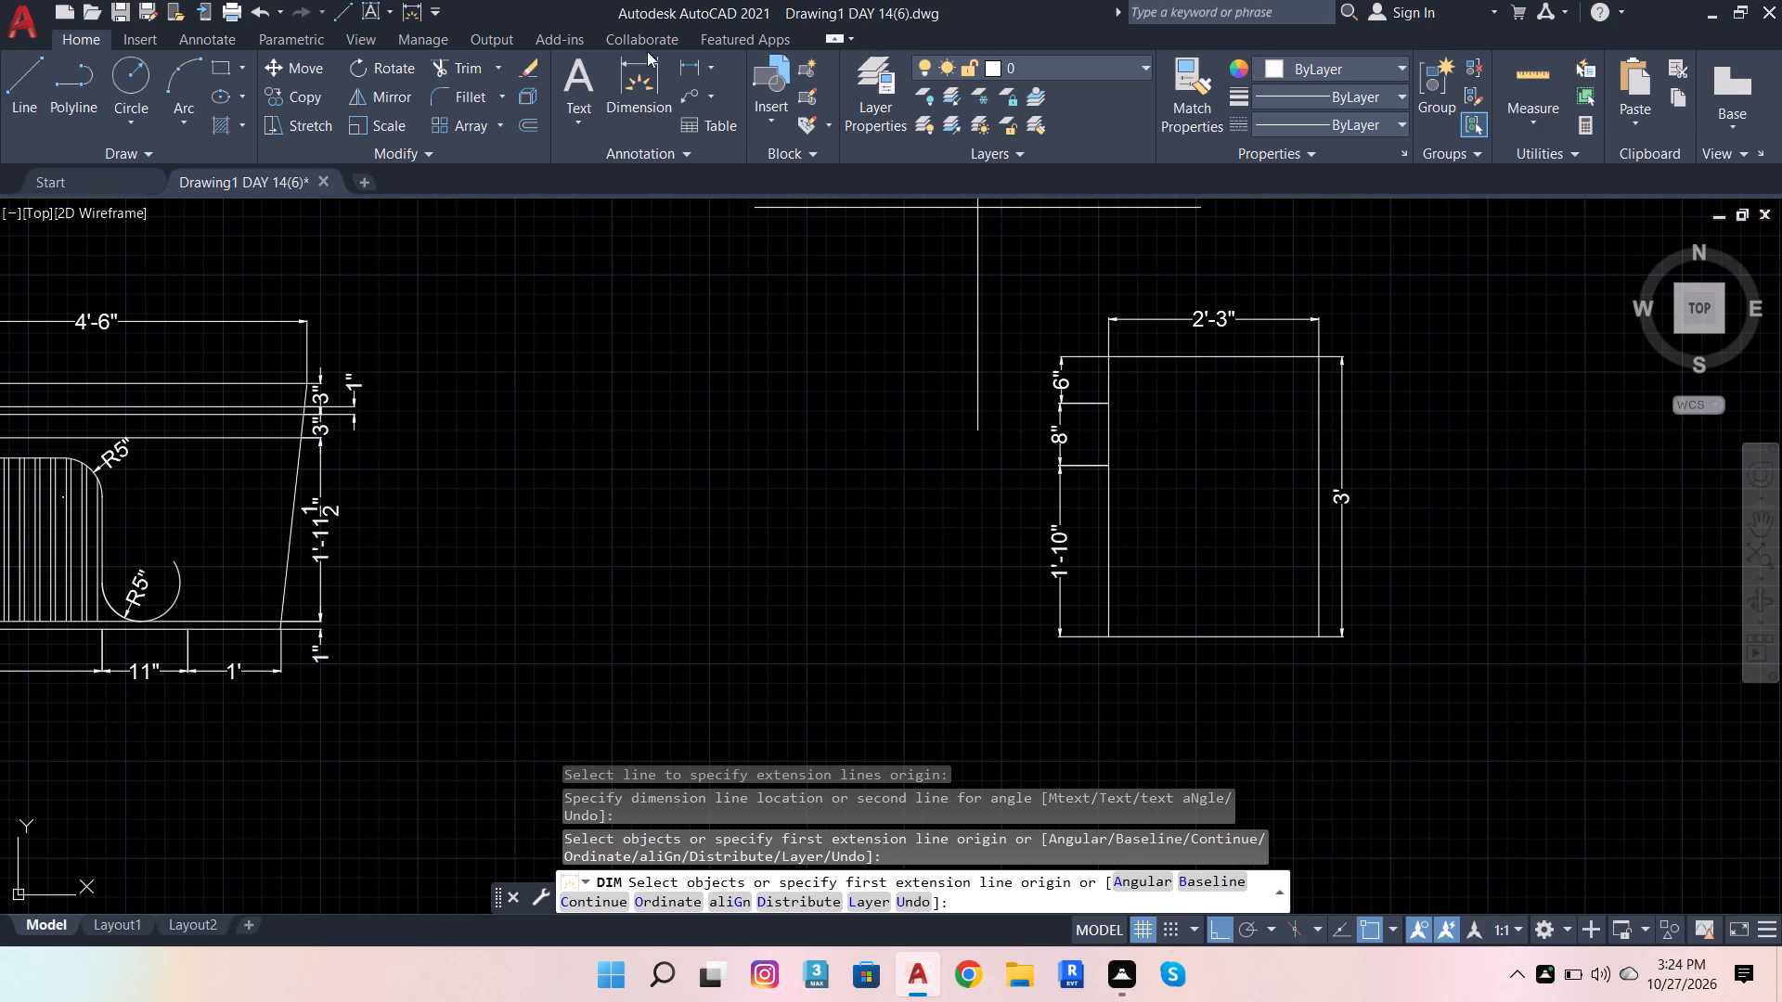
# Draw two 2'3" horizontal lines across the side view, starting from the lower ends of its 6" and 8" left segments.
pyautogui.click(6, 96)
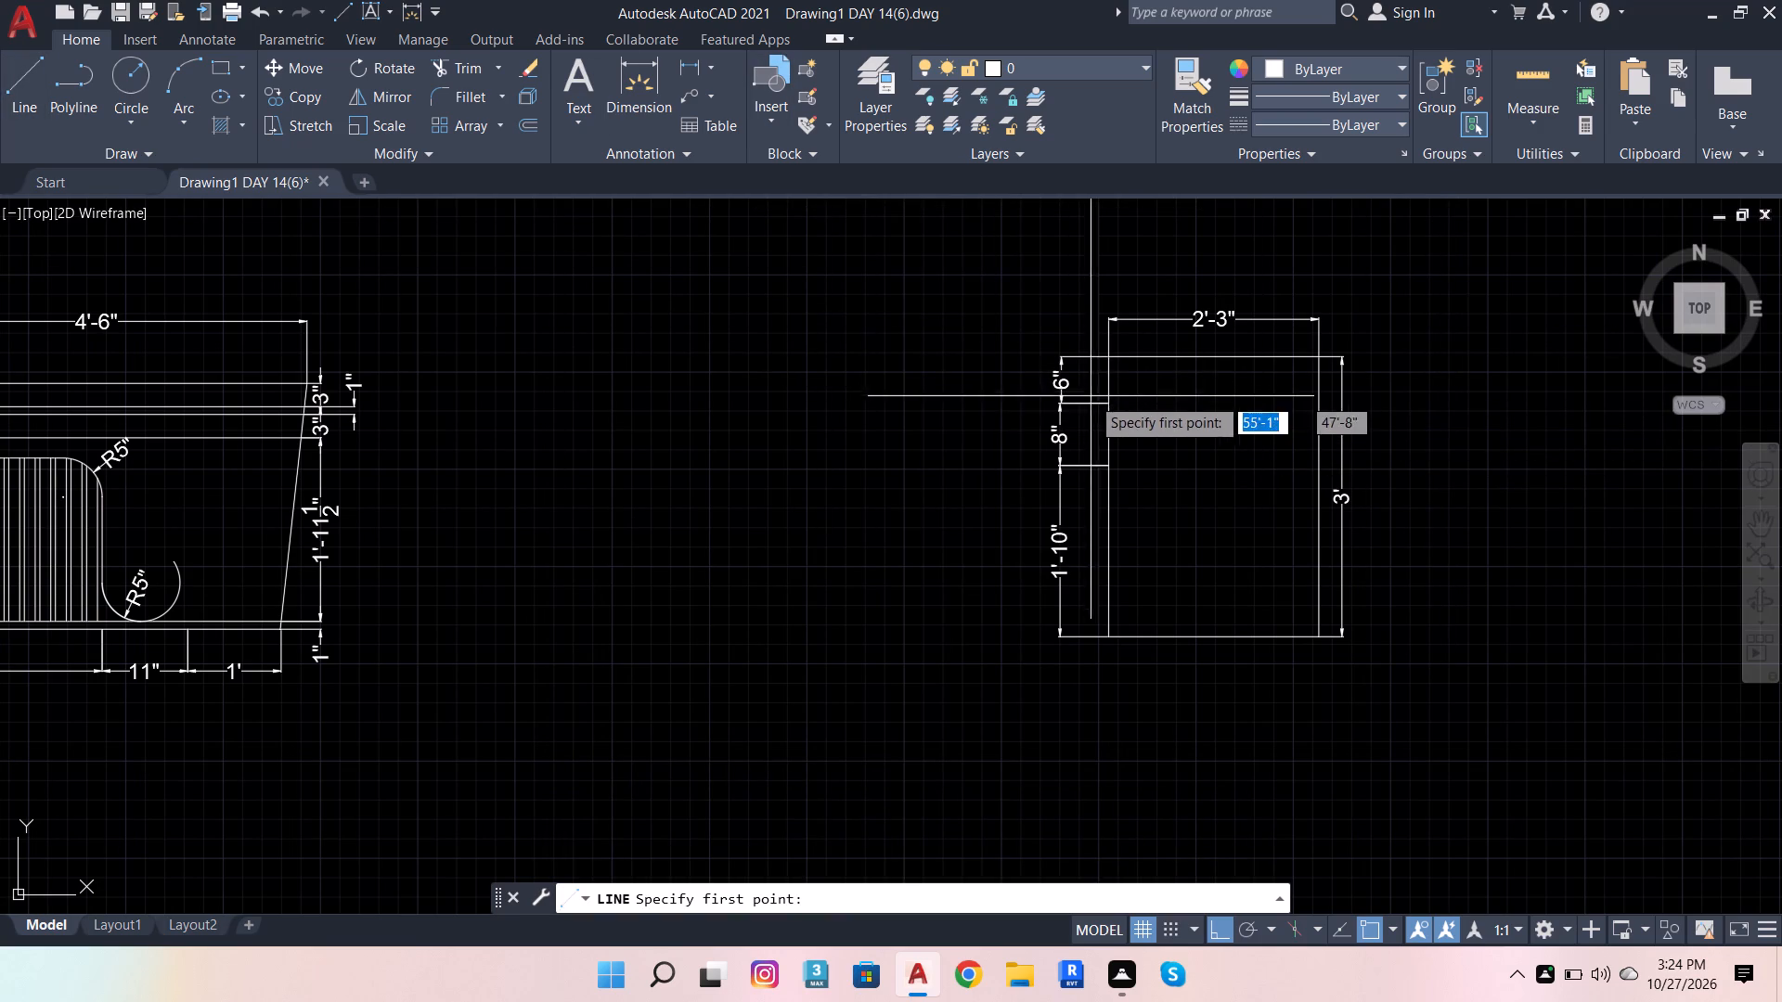
pyautogui.click(1109, 407)
pyautogui.scroll(3, 1294, 421)
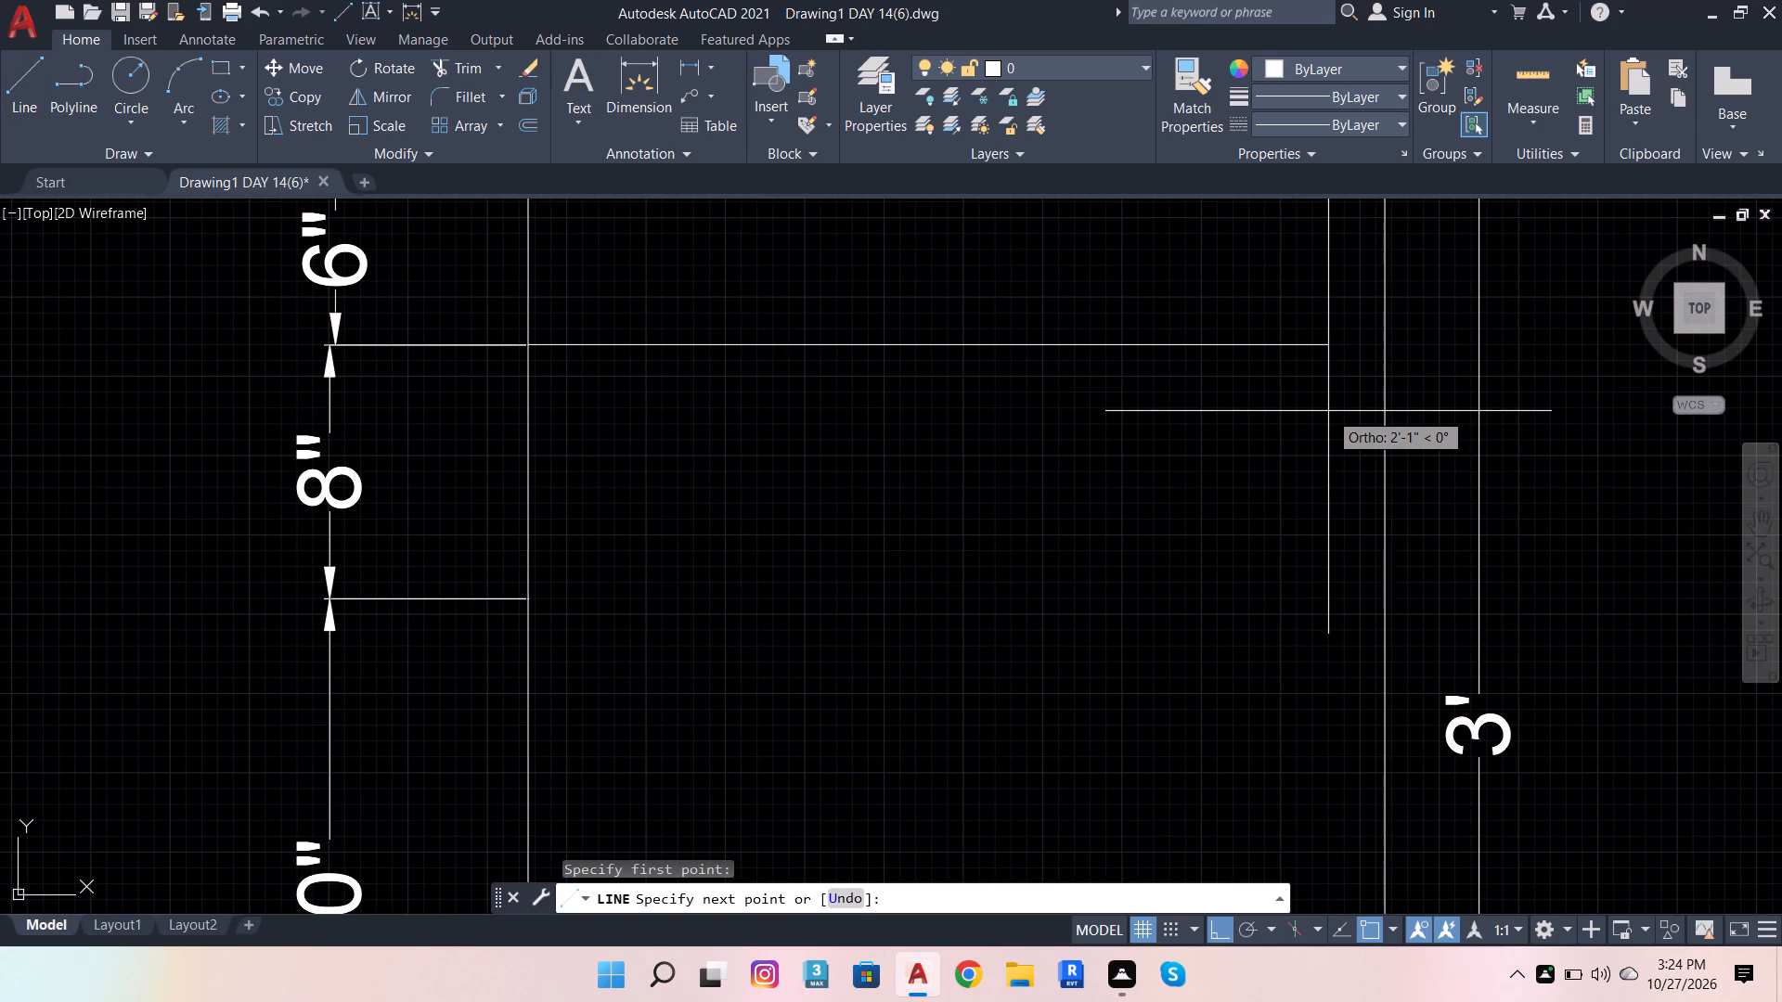
pyautogui.write("2'3")
pyautogui.press('Return')
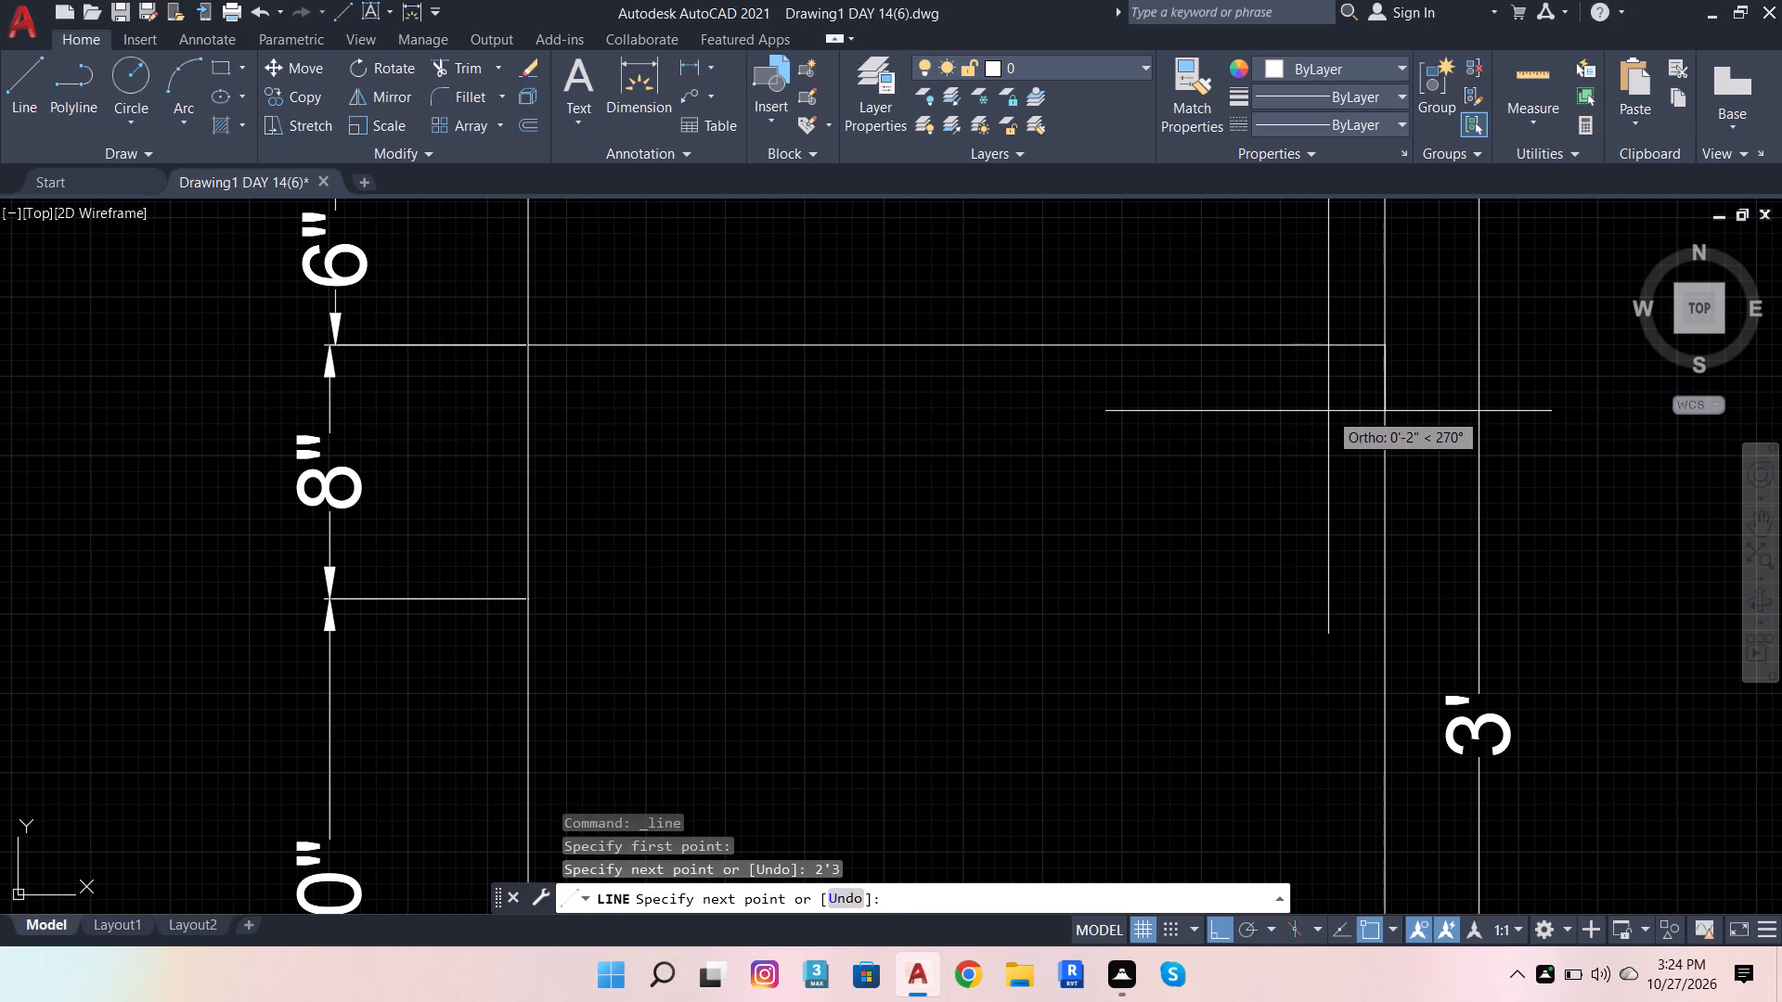
pyautogui.press('space')
pyautogui.press('space')
pyautogui.click(537, 598)
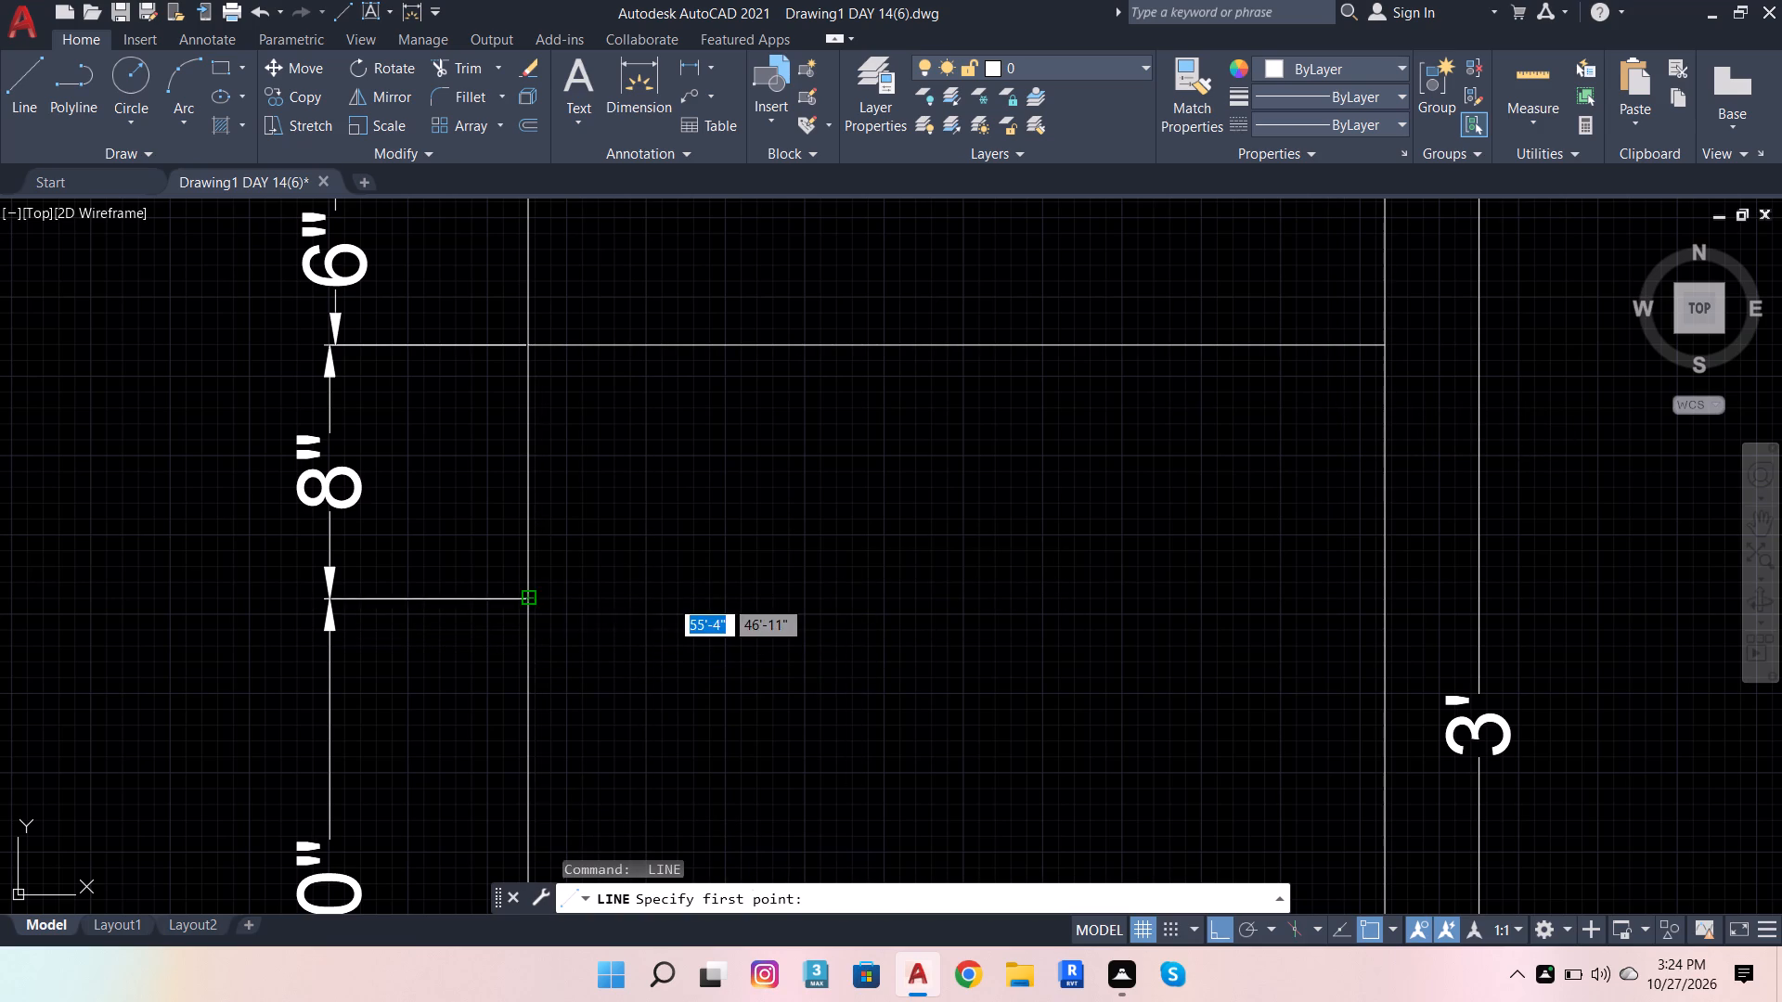
pyautogui.write("2'3")
pyautogui.press('Return')
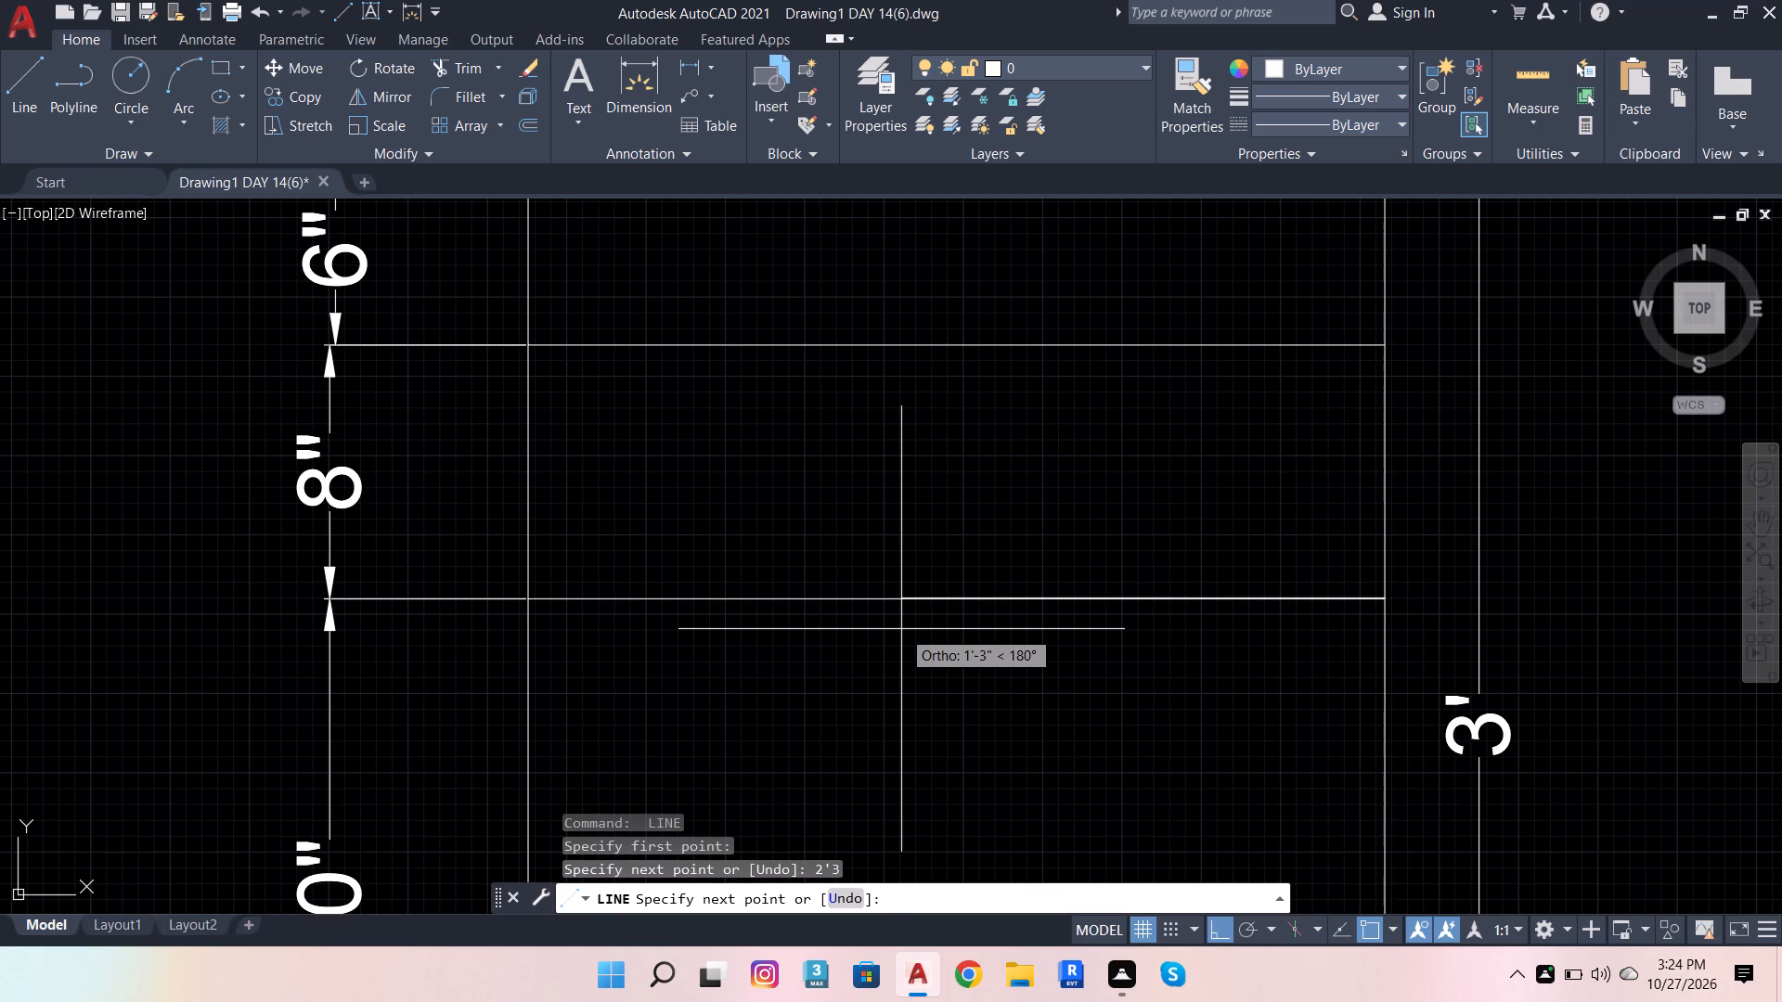
pyautogui.press('space')
pyautogui.scroll(-4, 916, 631)
pyautogui.press('Escape')
pyautogui.scroll(-3, 1158, 595)
pyautogui.scroll(2, 999, 618)
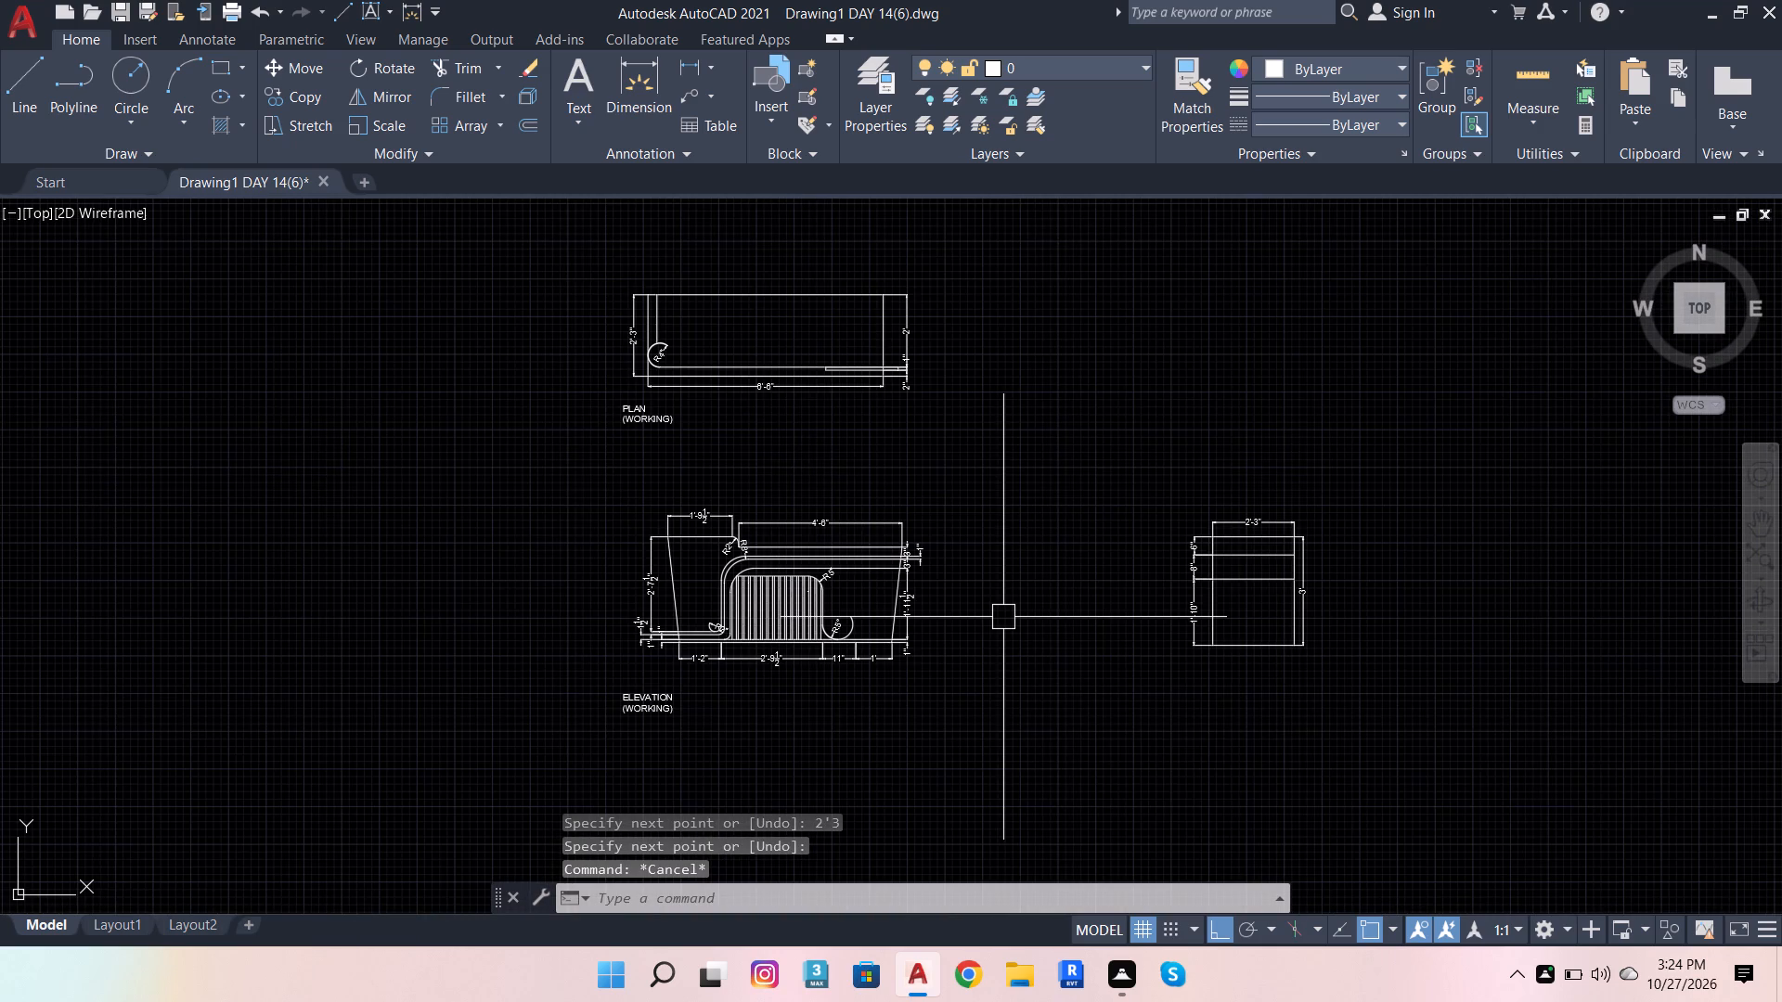
# Save the drawing.
pyautogui.hotkey('ctrl', 's')
pyautogui.hotkey('ctrl', 's')
pyautogui.hotkey('ctrl', 's')
pyautogui.hotkey('ctrl', 's')
pyautogui.hotkey('ctrl', 's')
pyautogui.hotkey('ctrl', 's')
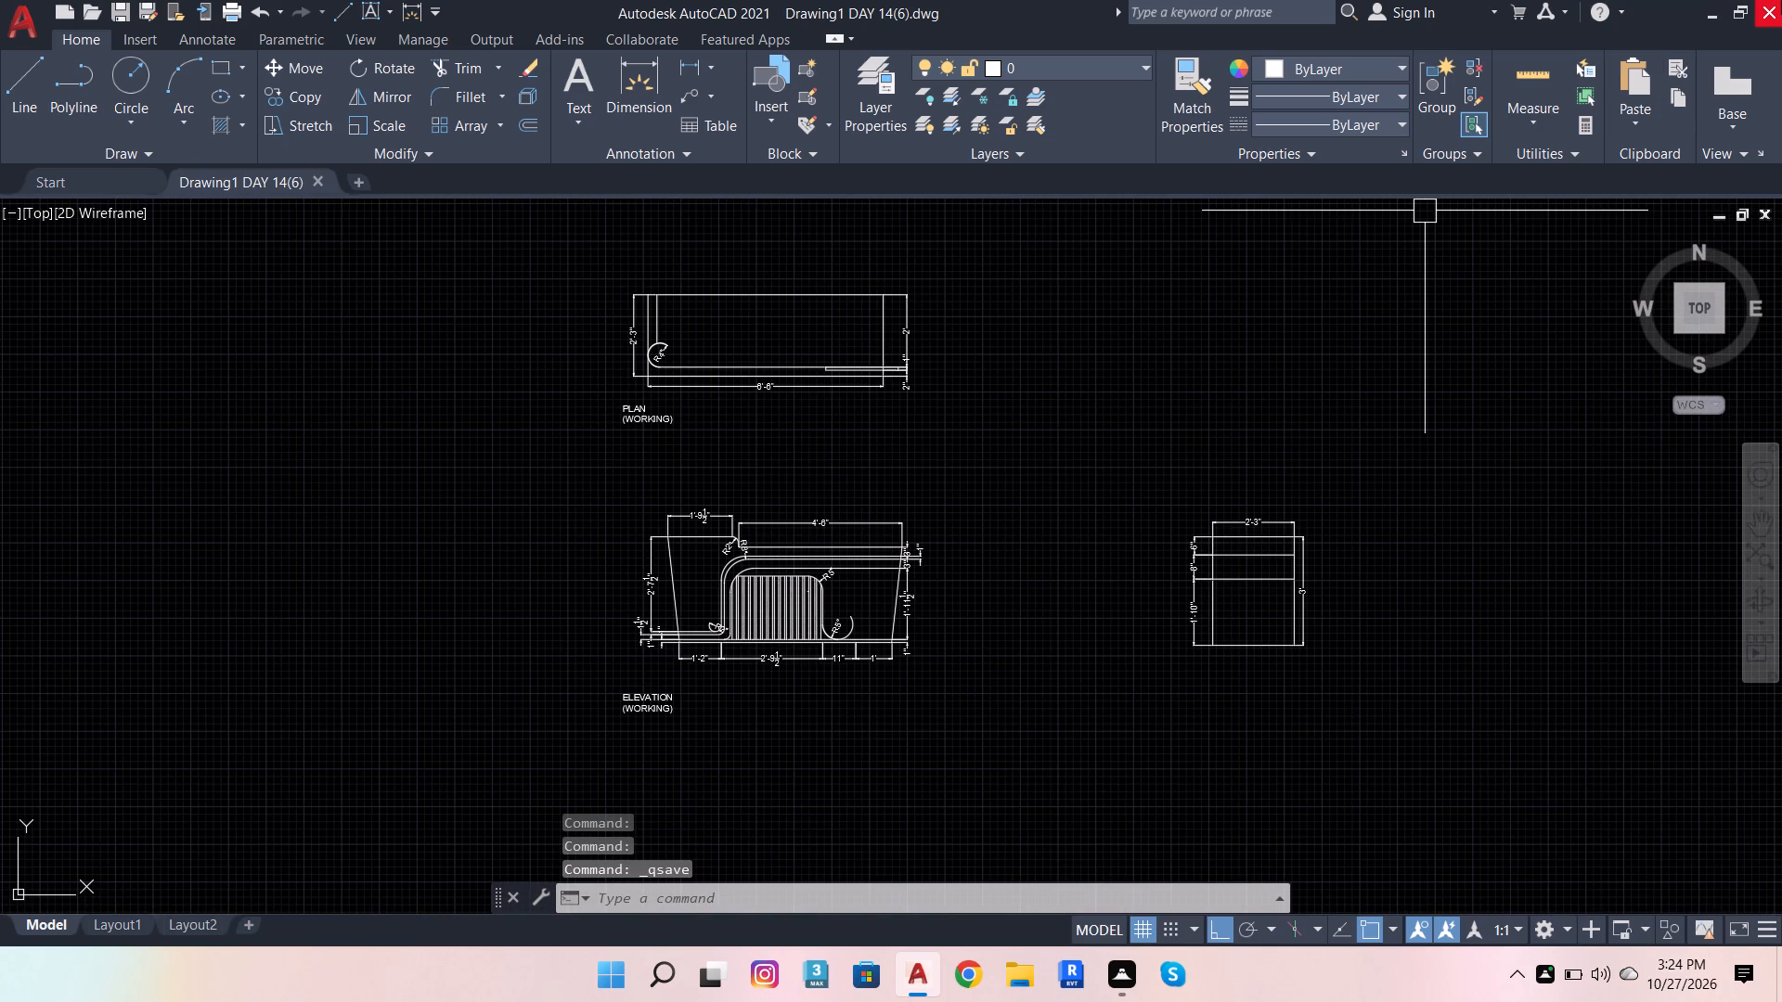
# Close AutoCAD.
pyautogui.click(1781, 0)
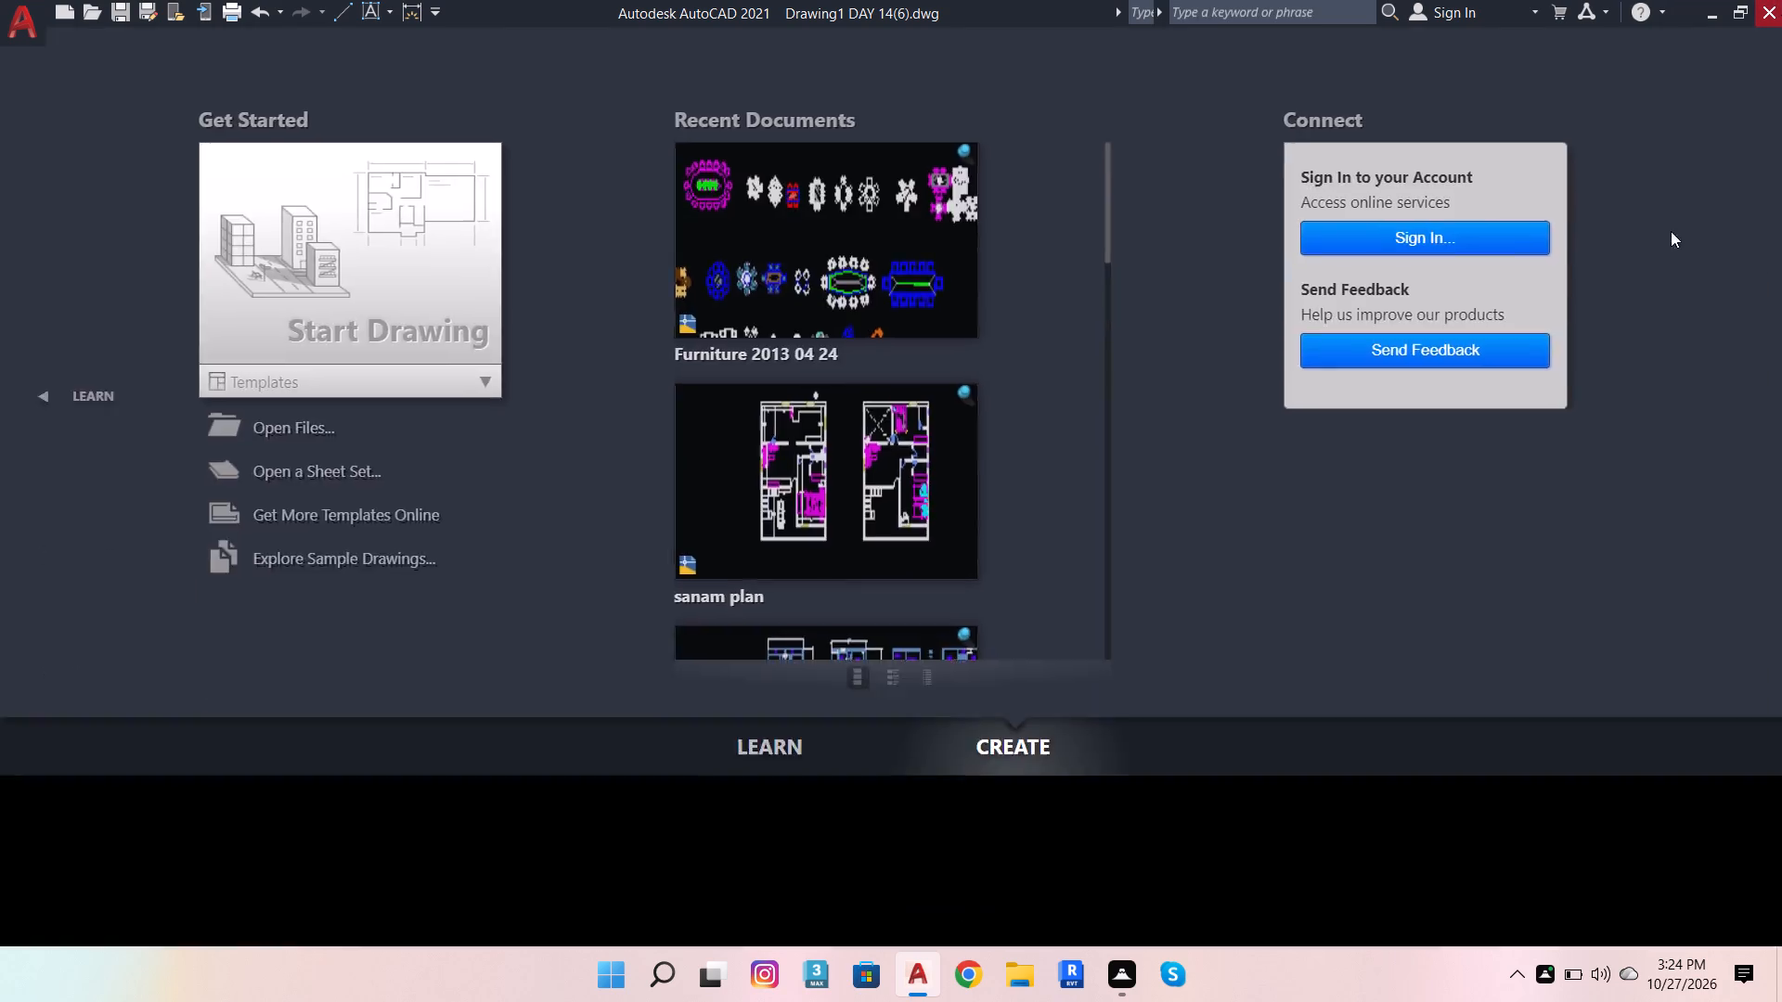
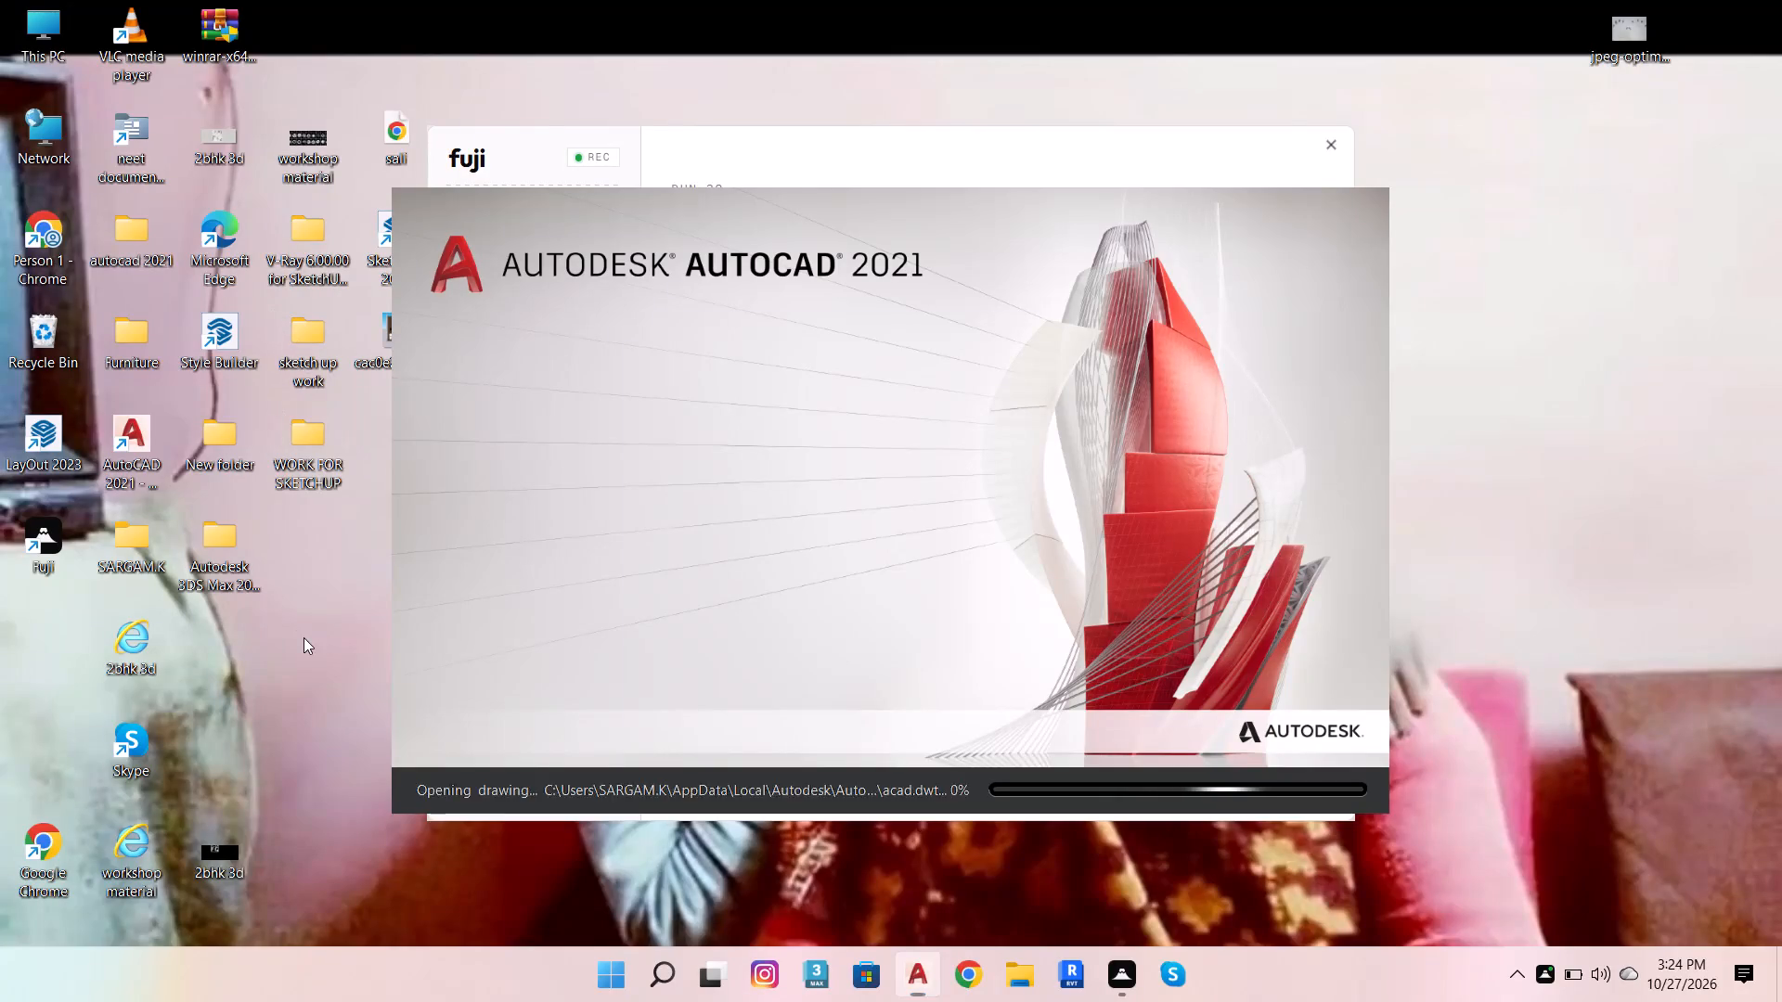
# Start a new blank drawing from the start page.
pyautogui.click(356, 507)
pyautogui.click(635, 451)
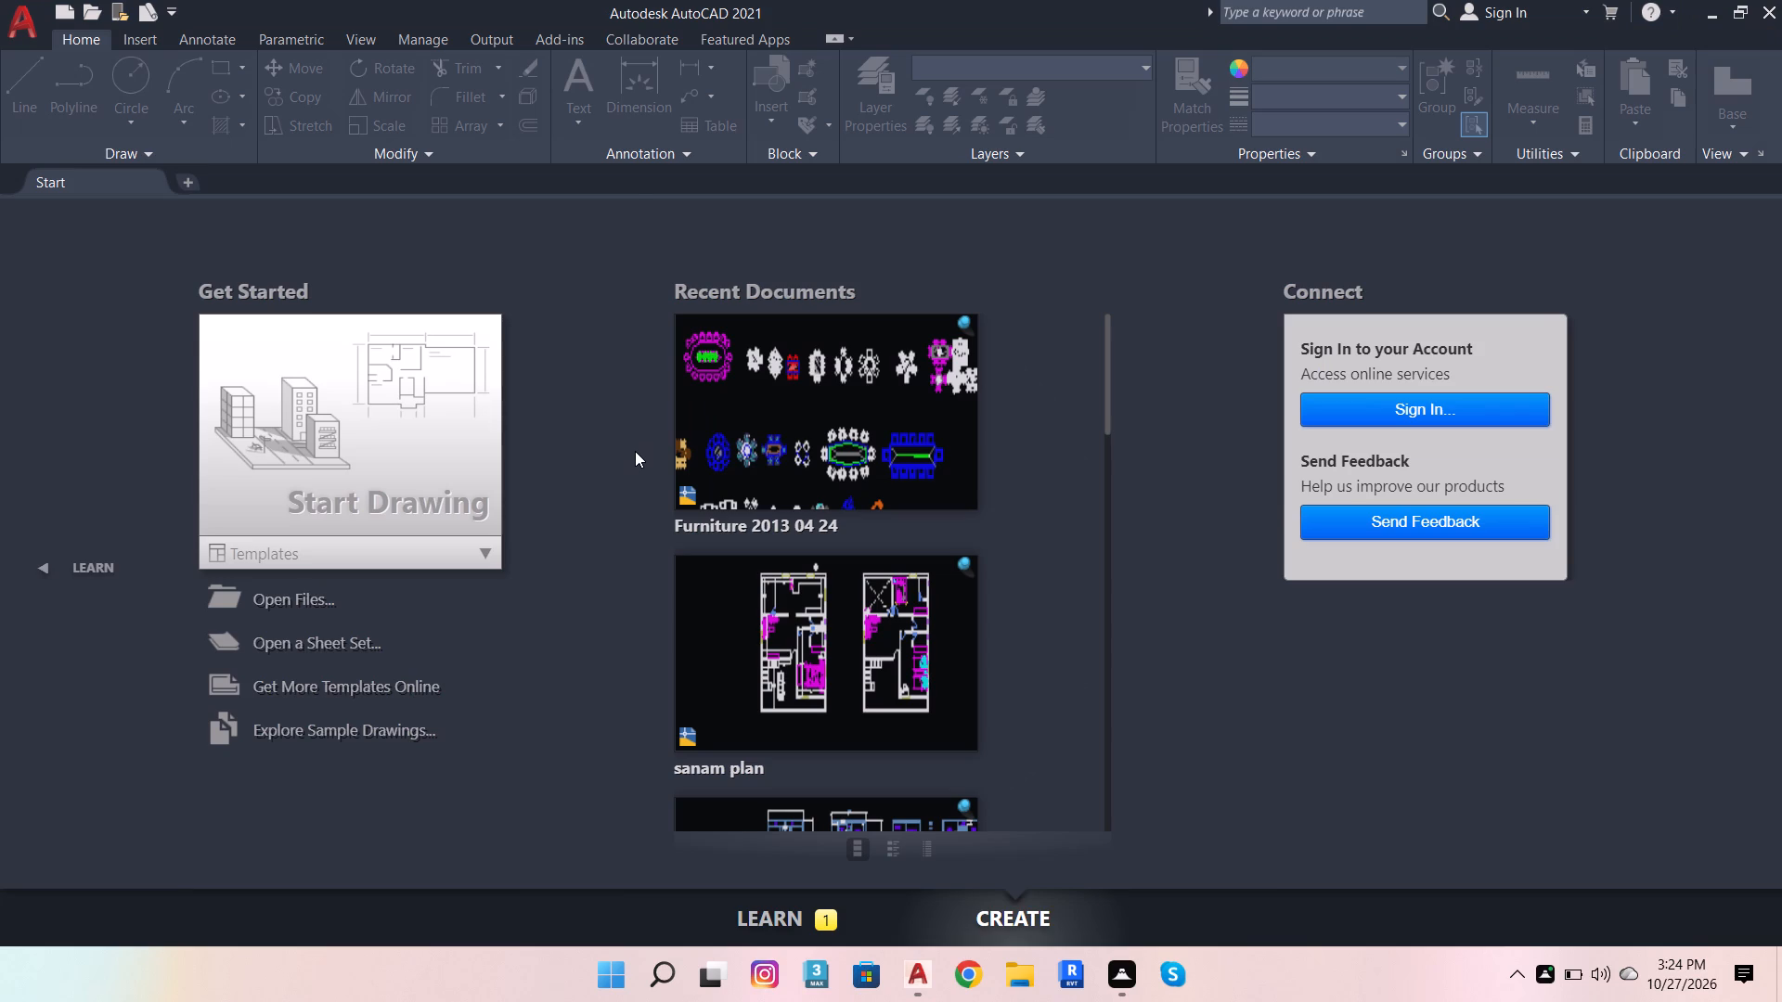
pyautogui.click(297, 411)
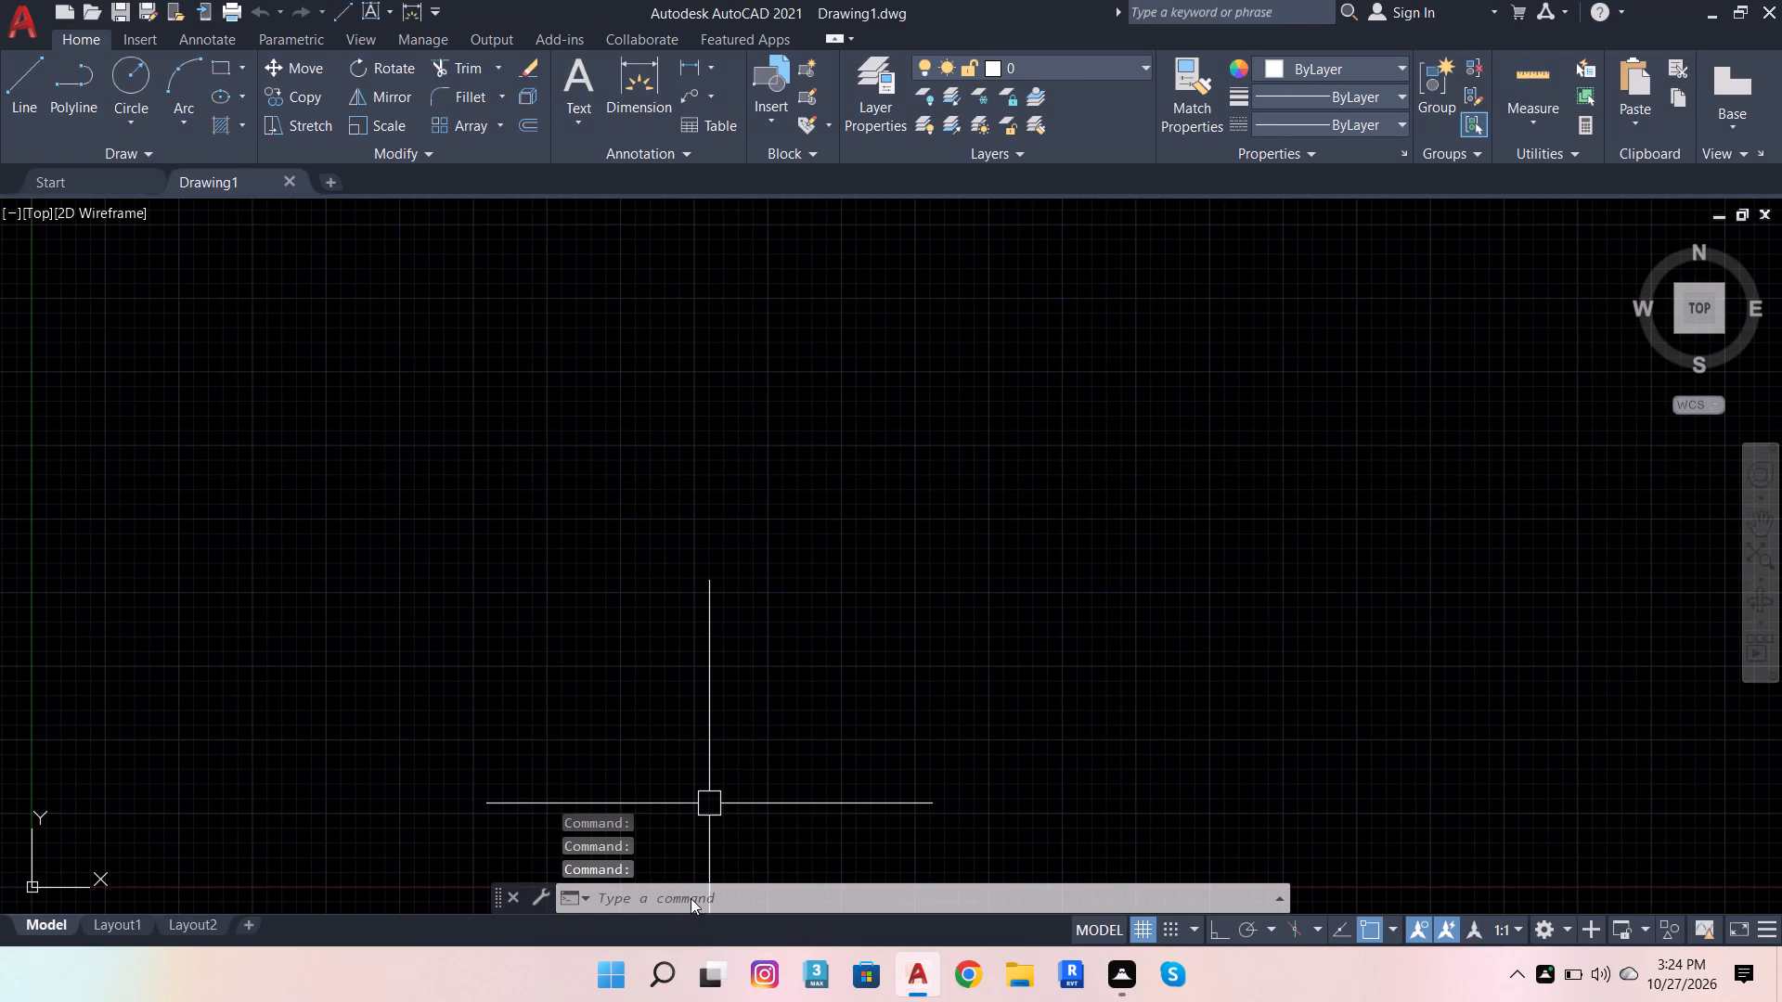
# Open the Options dialog and check the Open and Save settings.
pyautogui.click(700, 887)
pyautogui.write('OP')
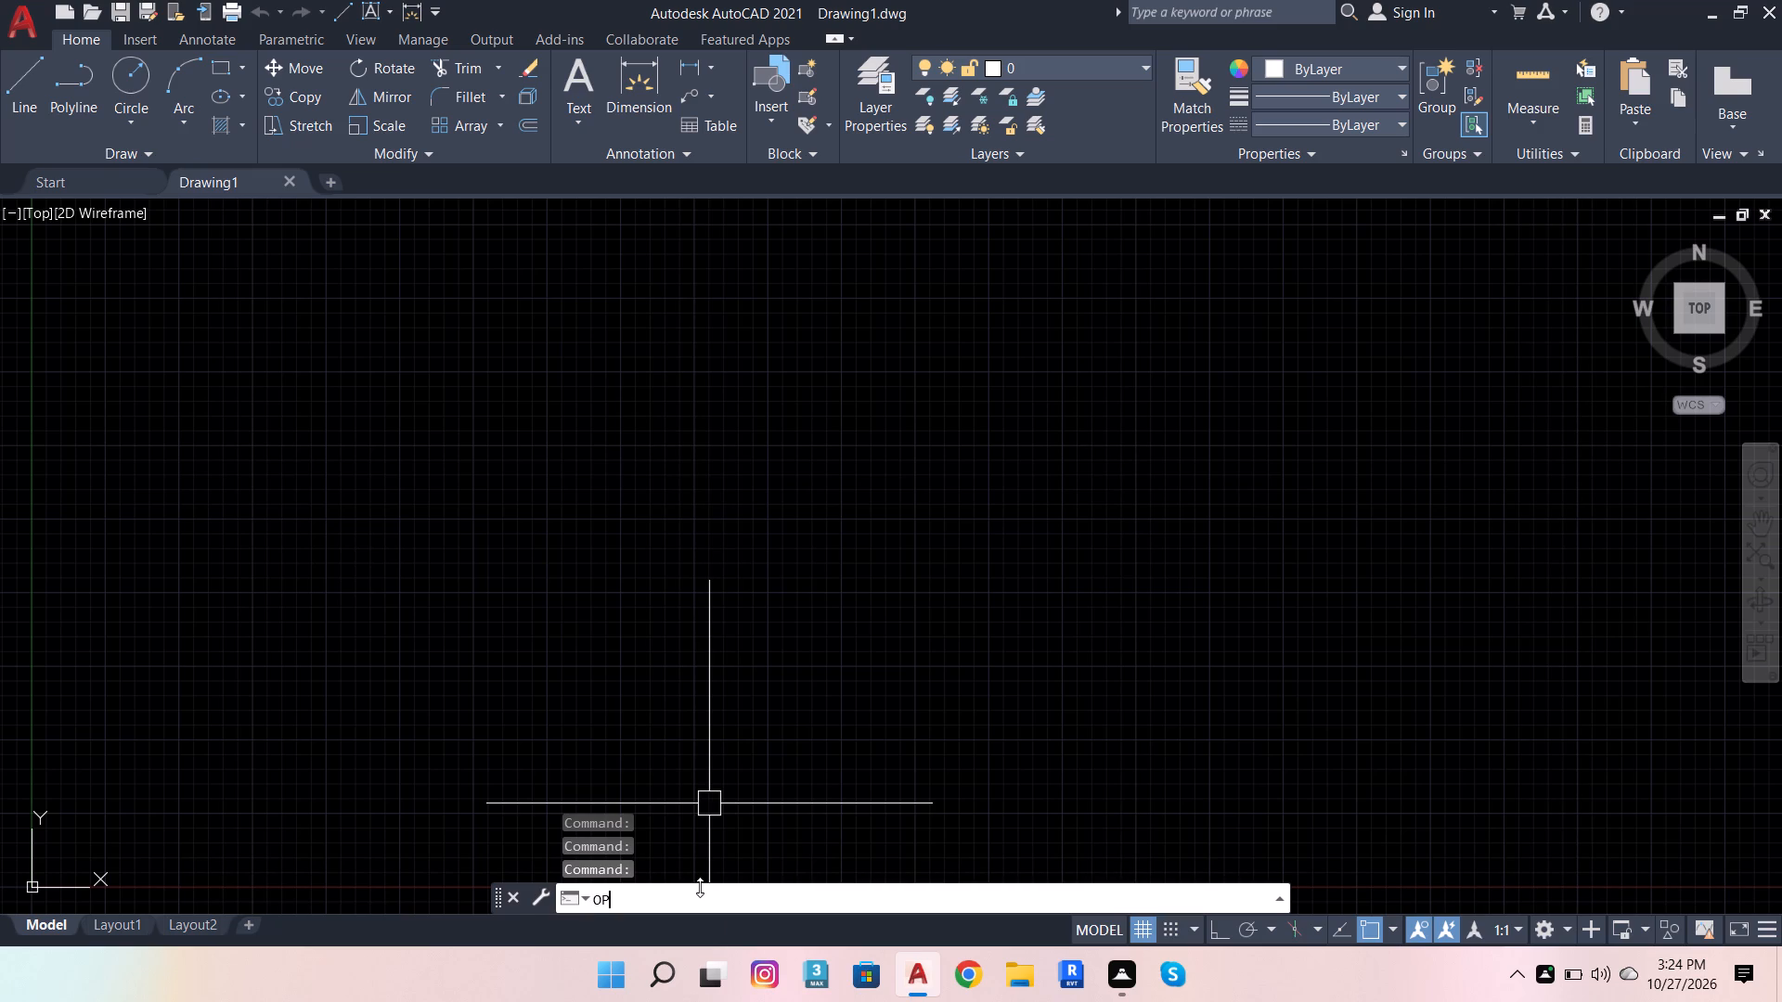
pyautogui.click(643, 726)
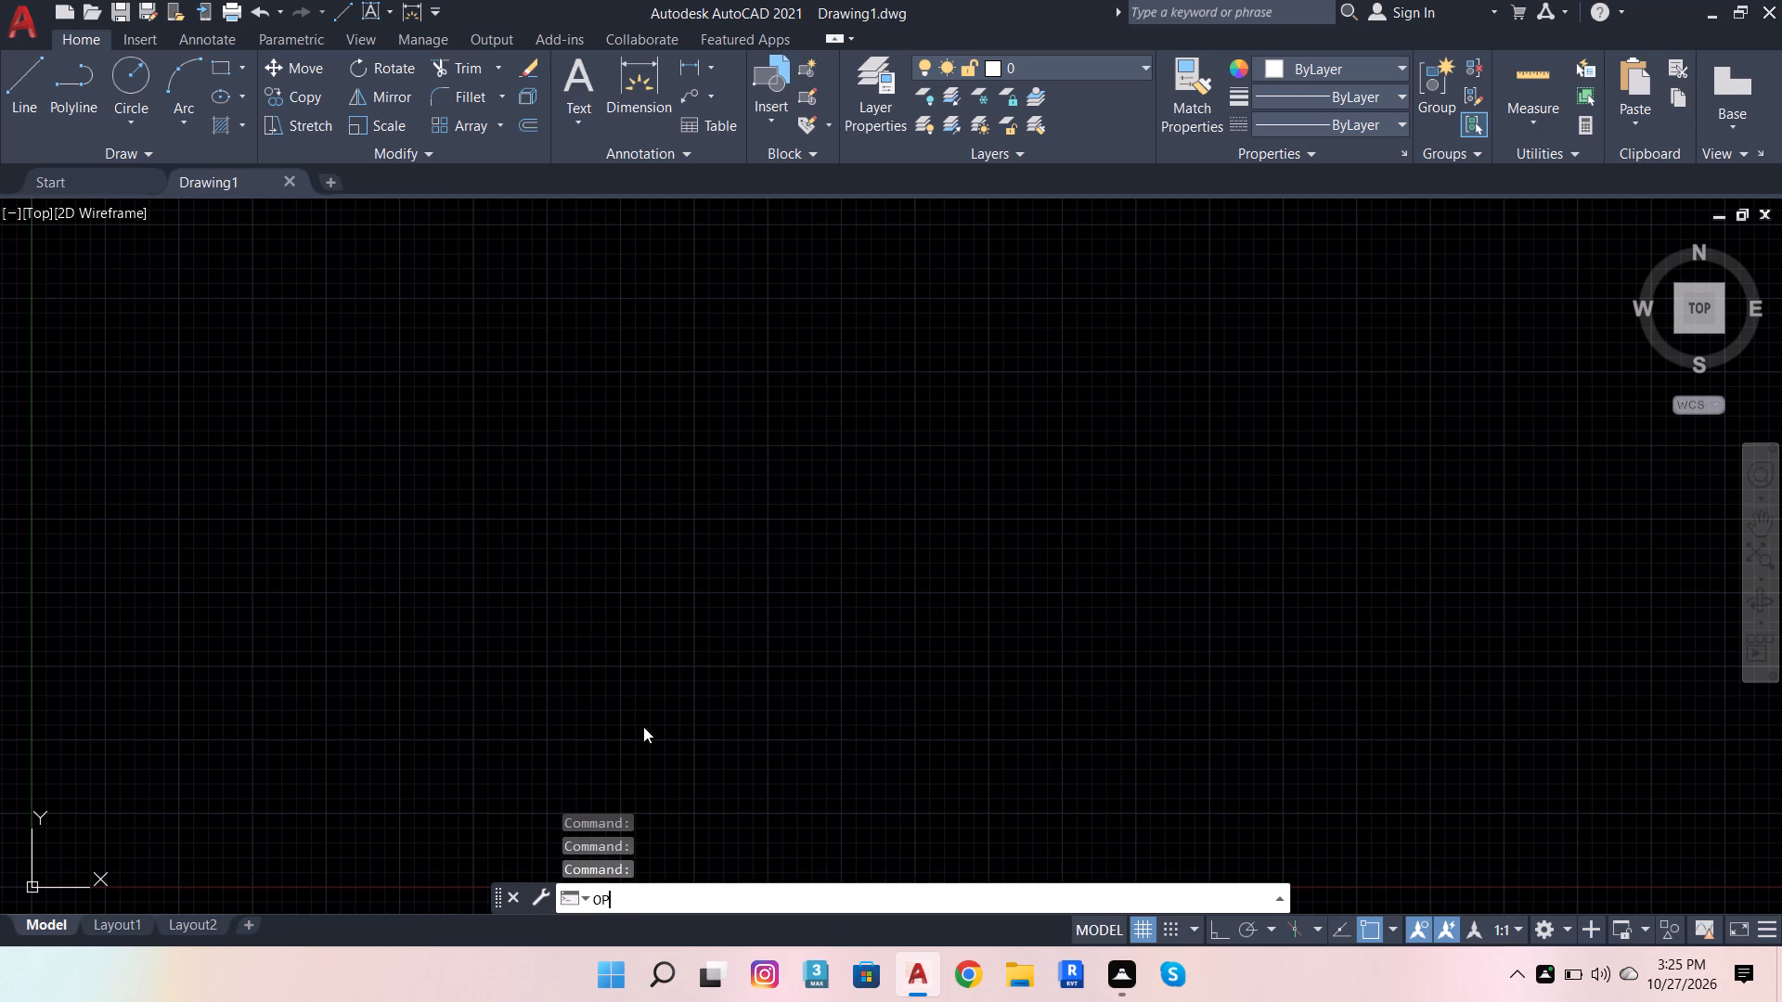
pyautogui.click(1186, 786)
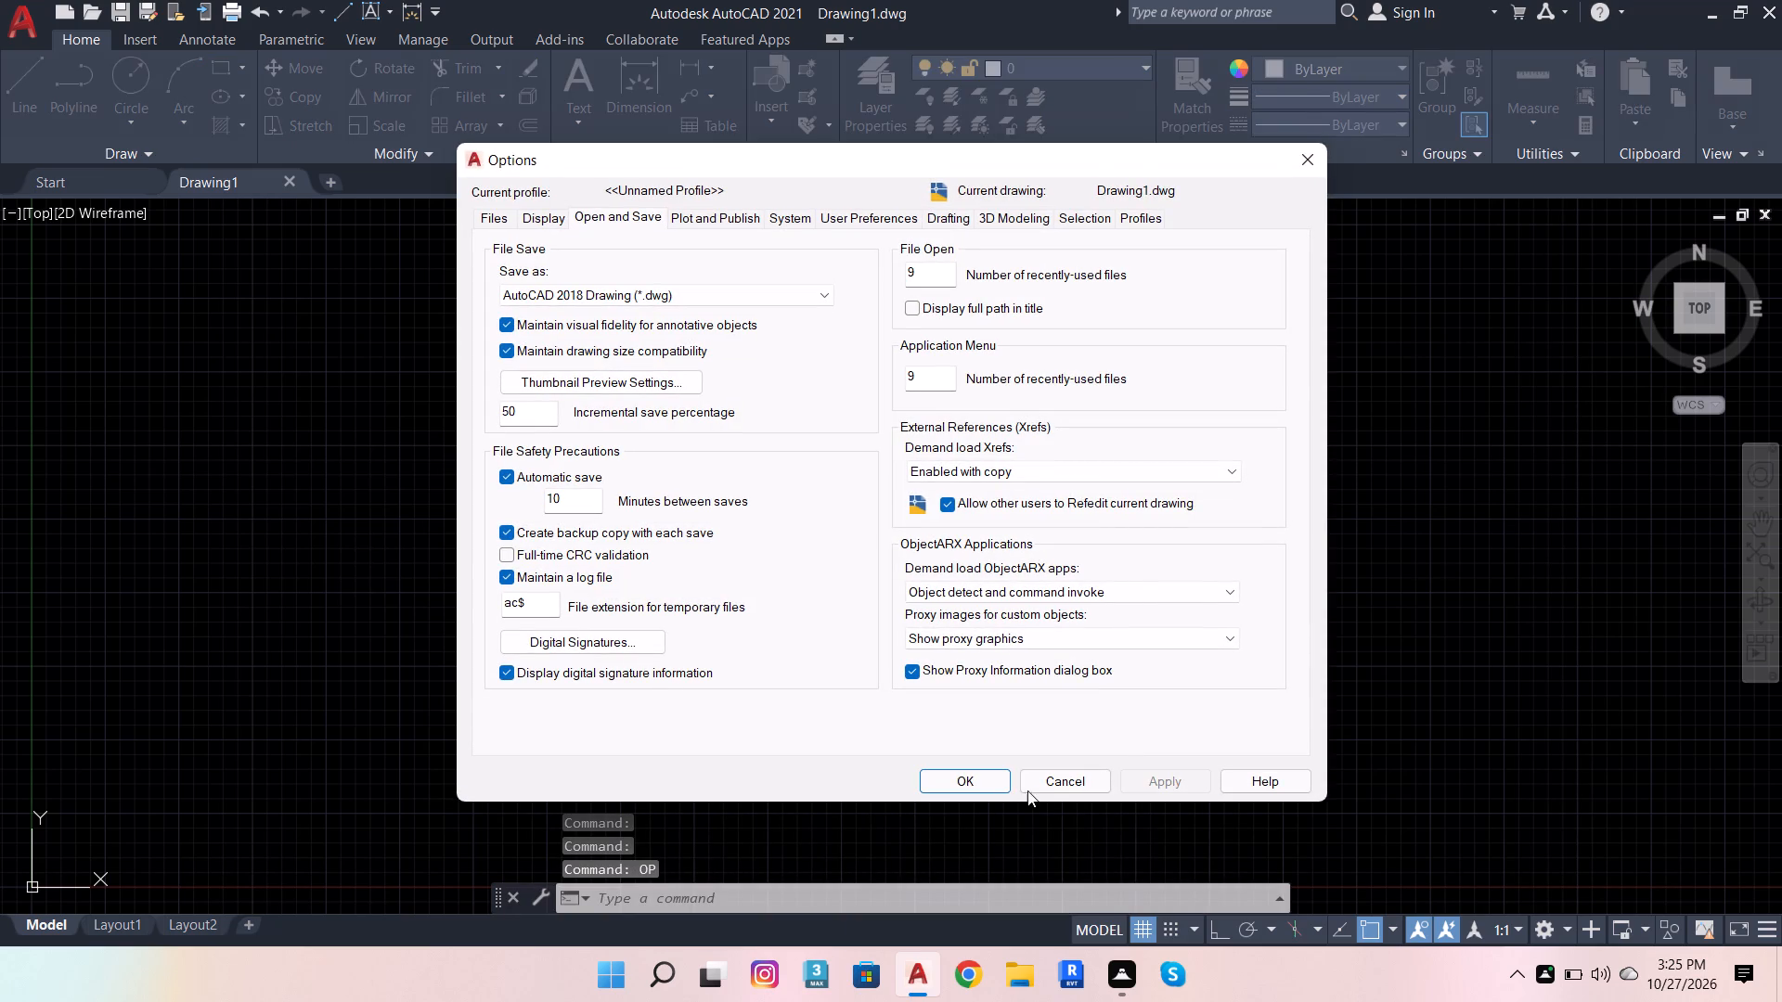
pyautogui.click(948, 778)
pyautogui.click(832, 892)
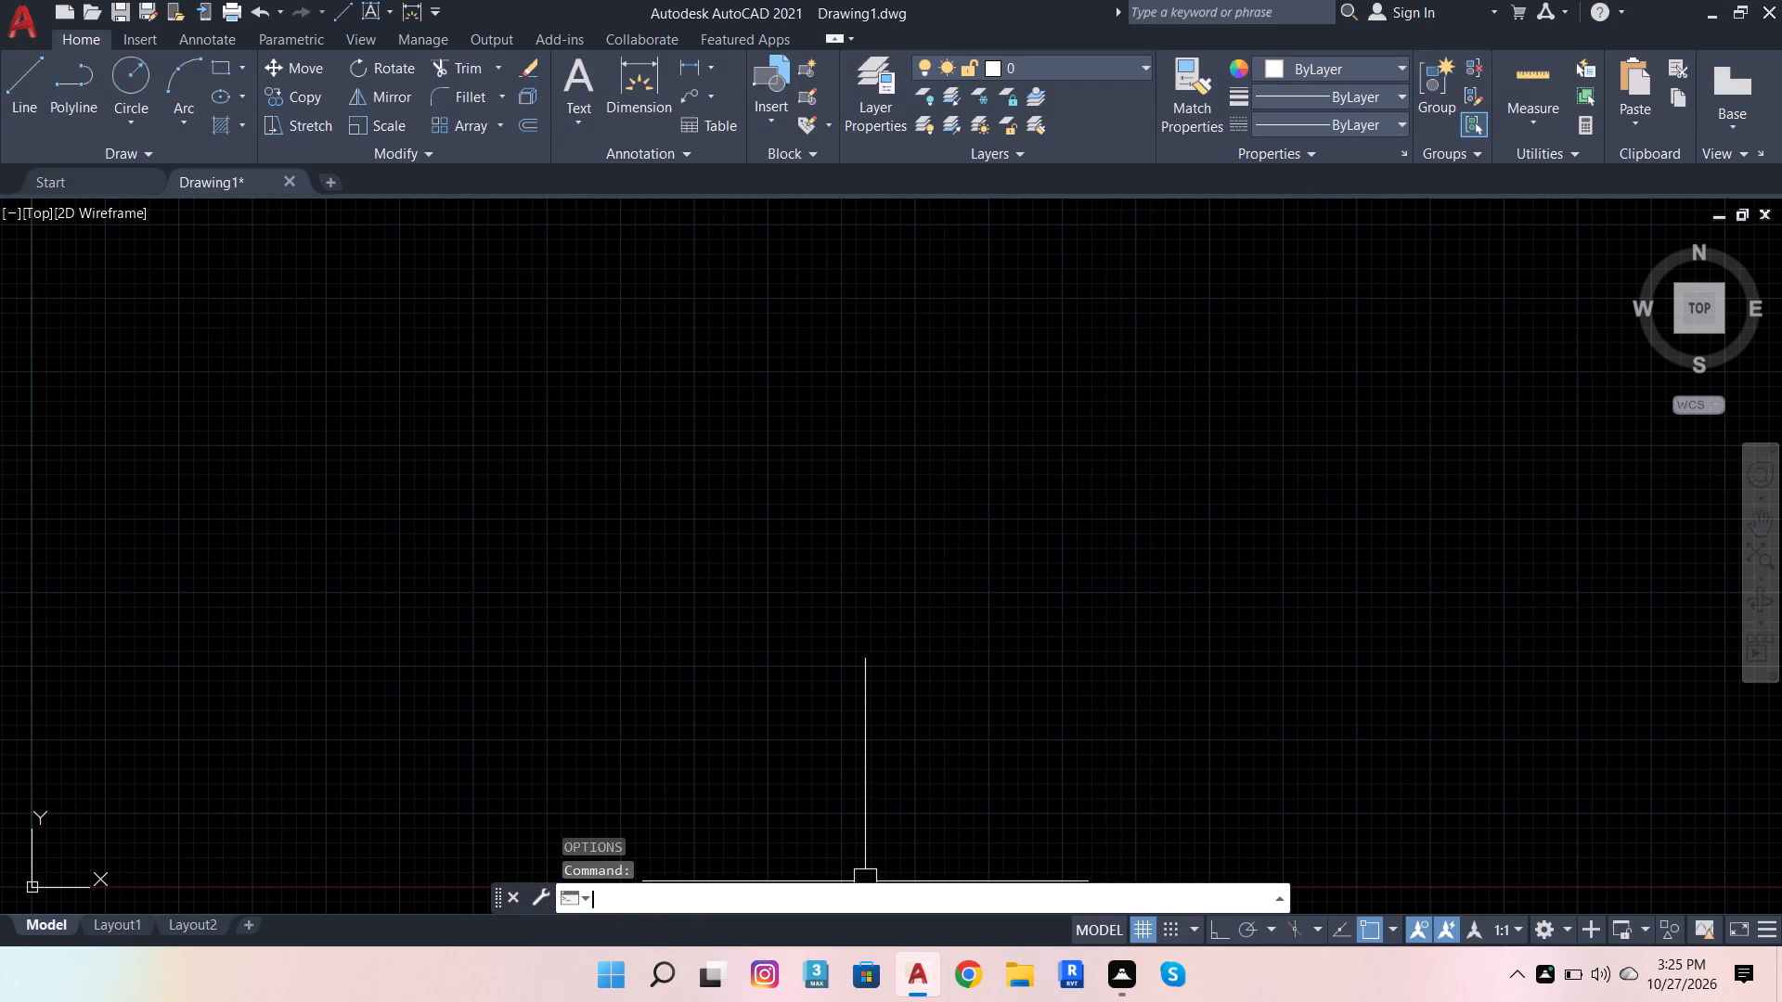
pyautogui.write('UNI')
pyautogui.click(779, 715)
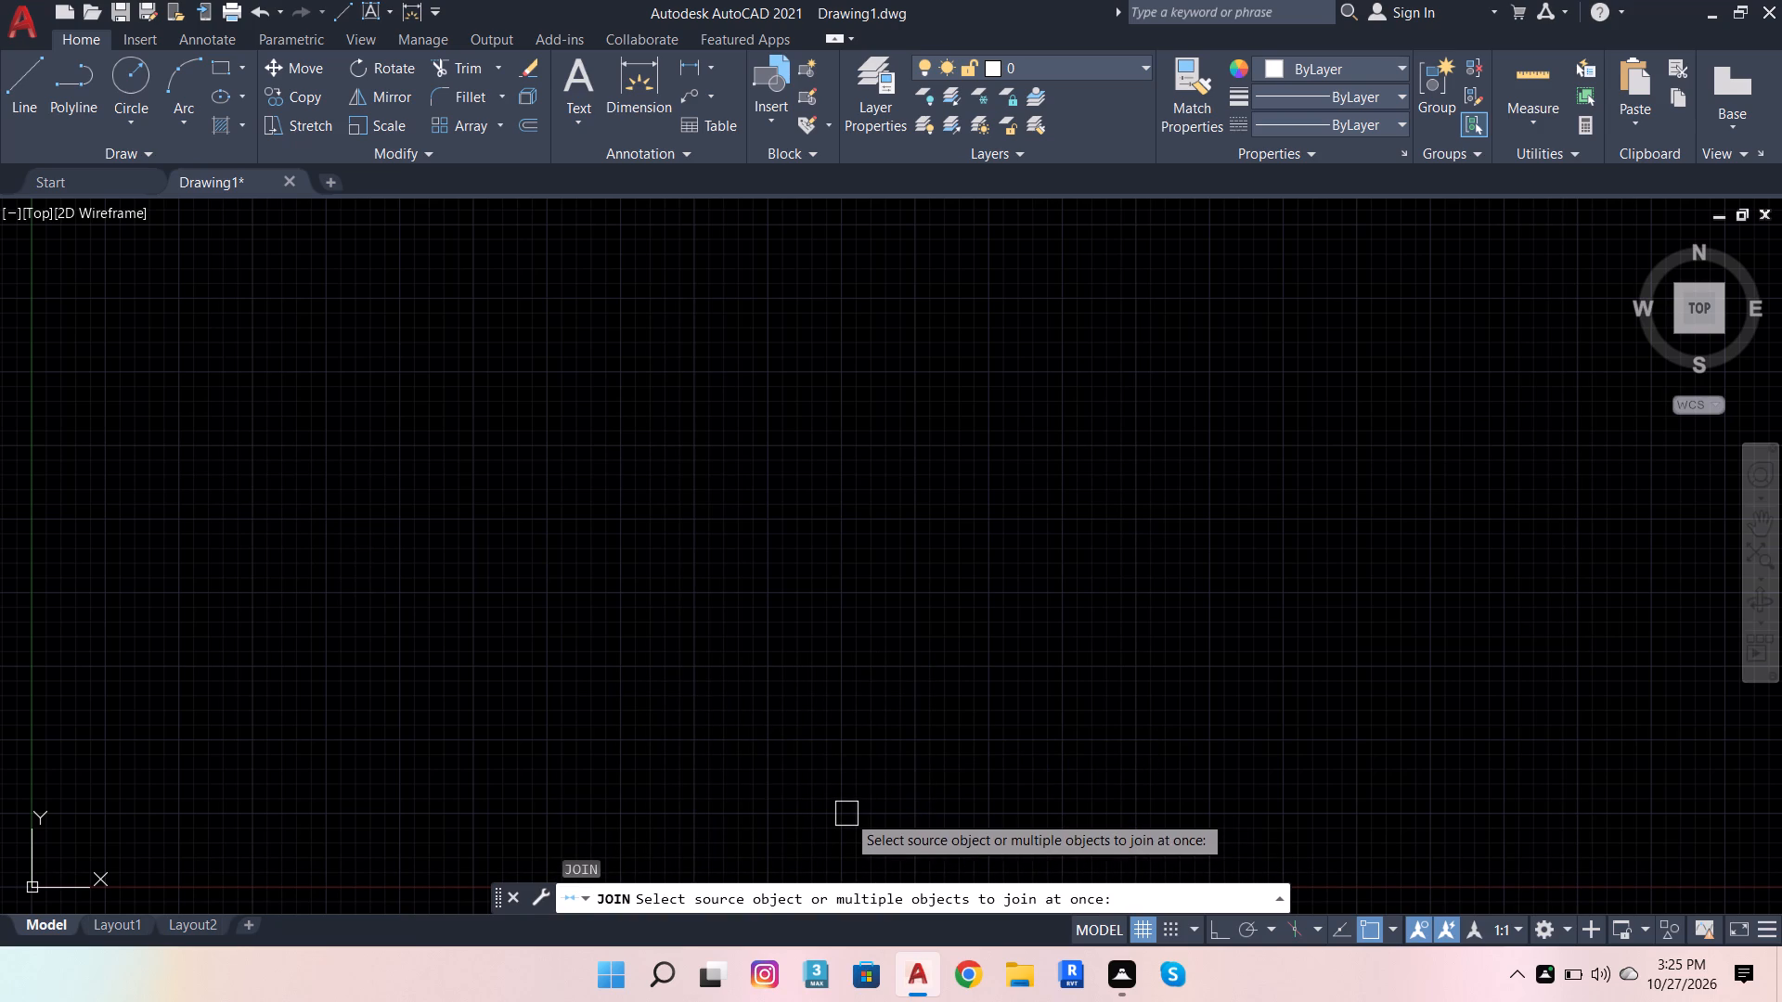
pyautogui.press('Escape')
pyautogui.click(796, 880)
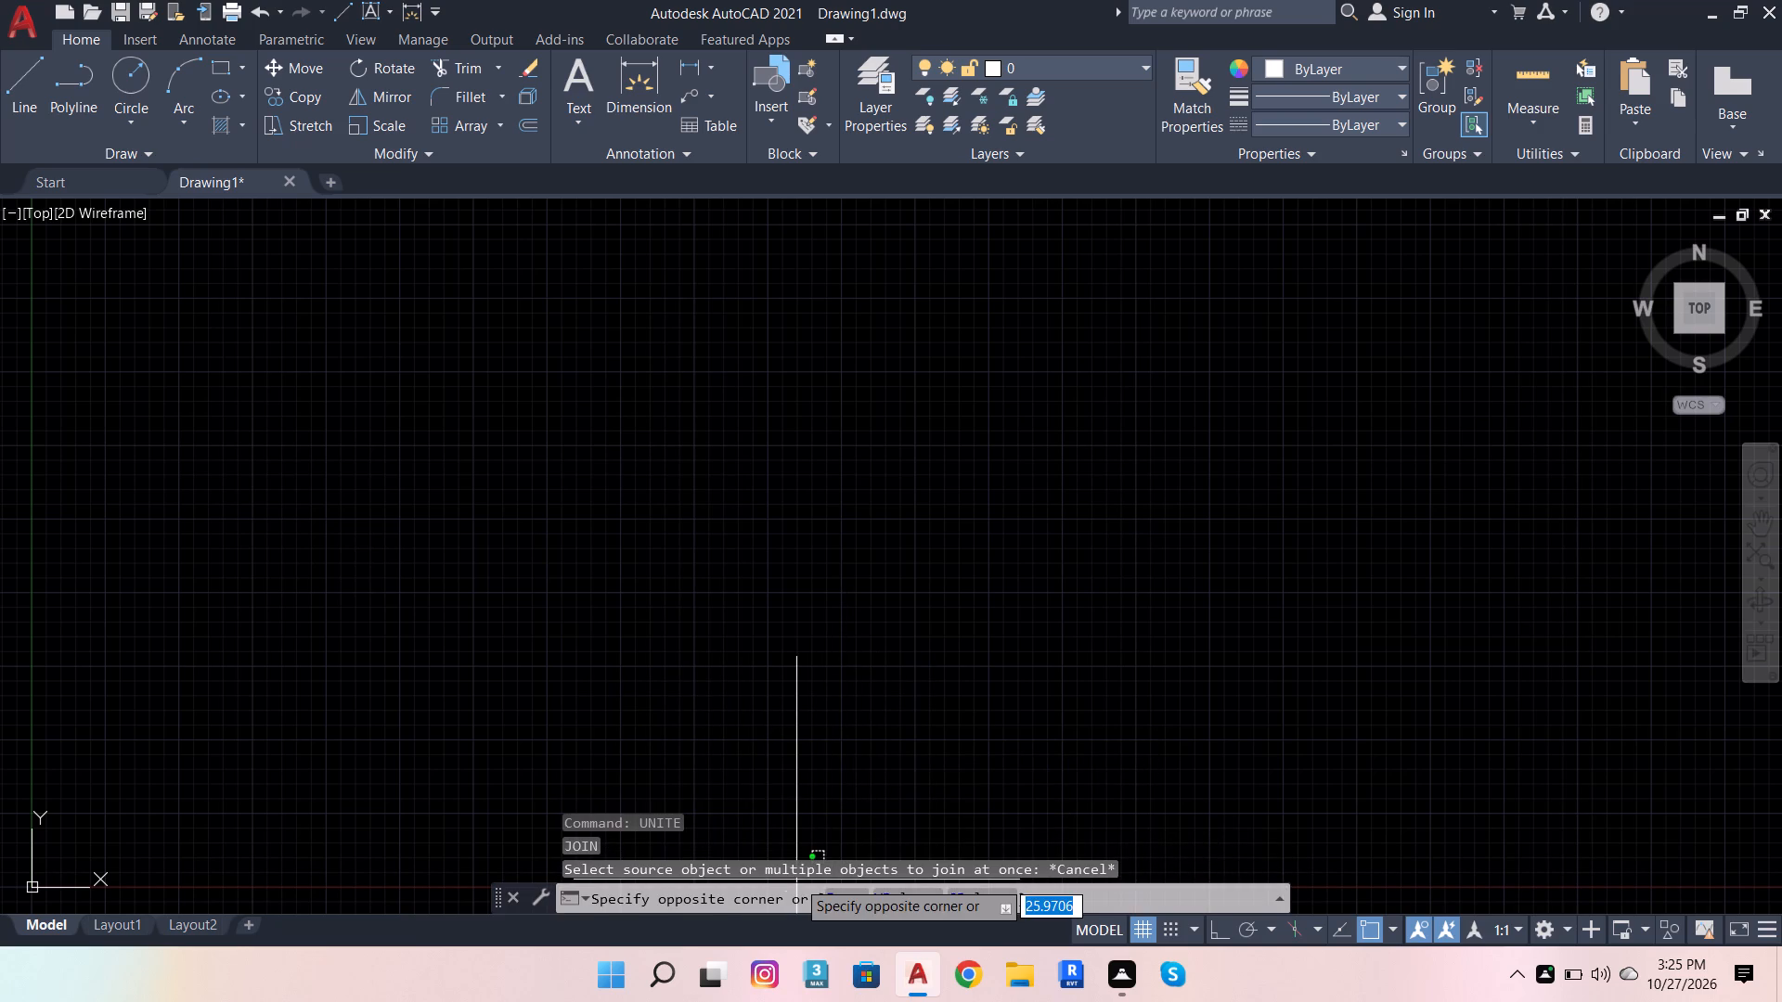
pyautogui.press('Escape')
# Set the drawing units' length type to Architectural with a precision of 0'-0".
pyautogui.click(676, 906)
pyautogui.write('UN')
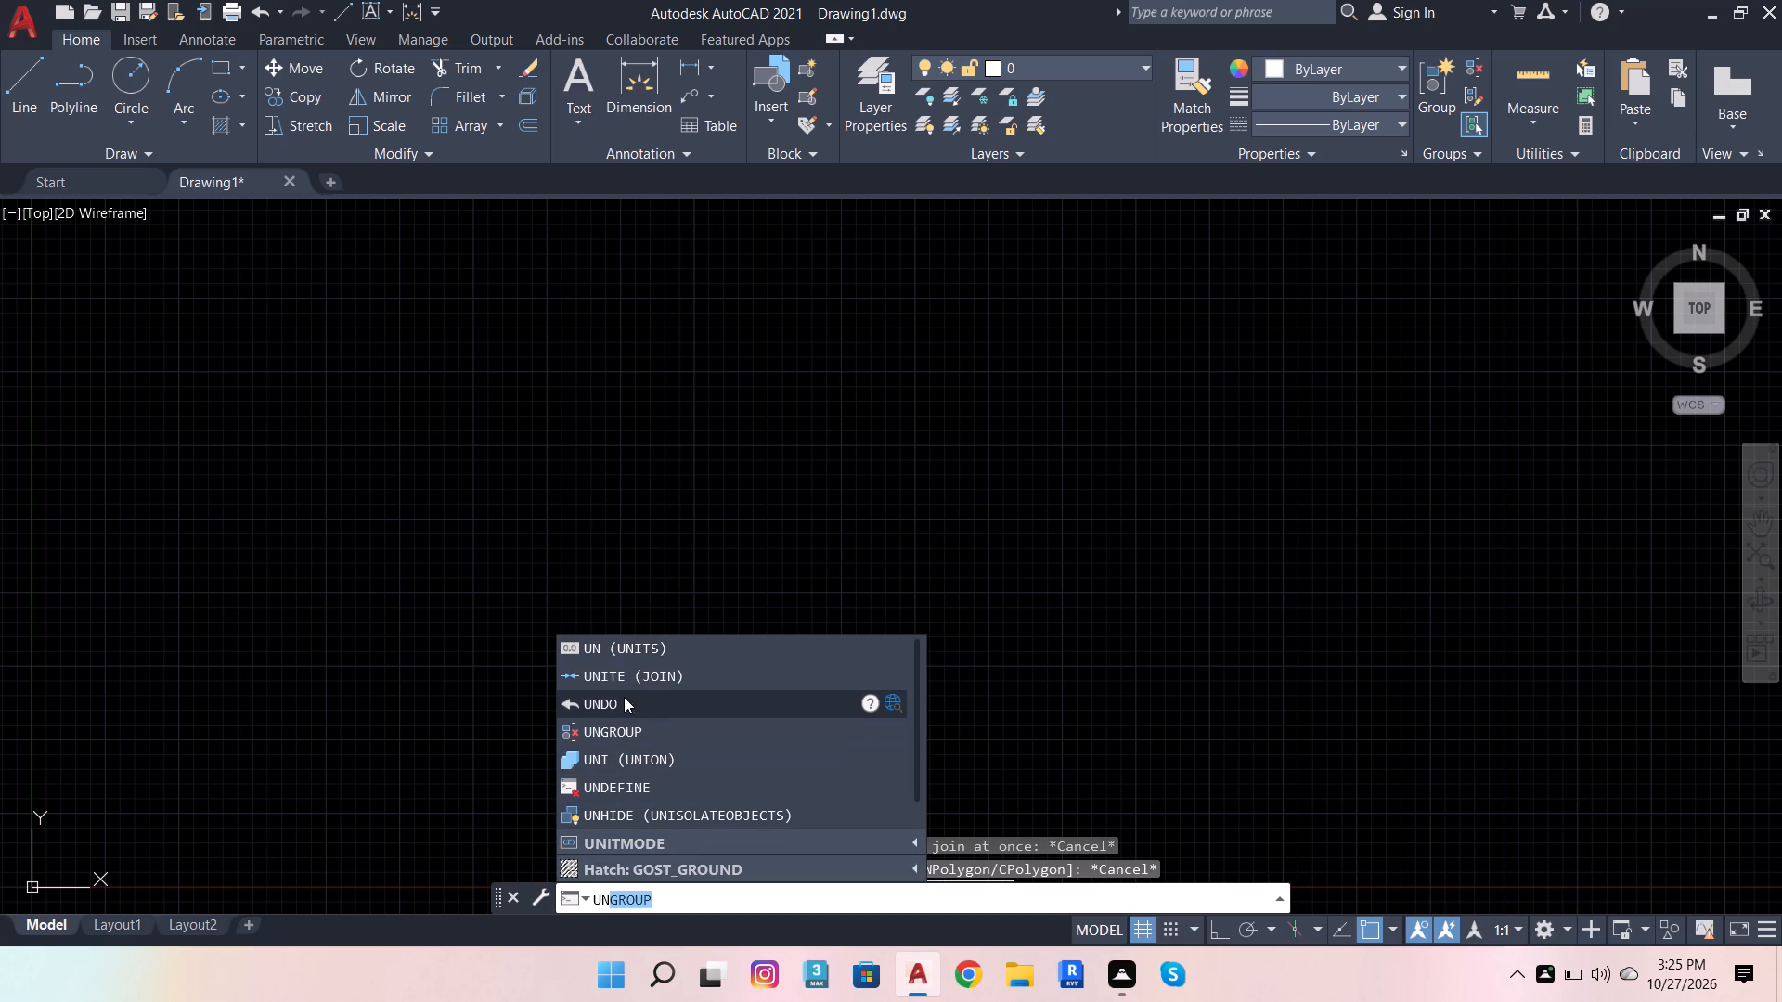
pyautogui.click(653, 651)
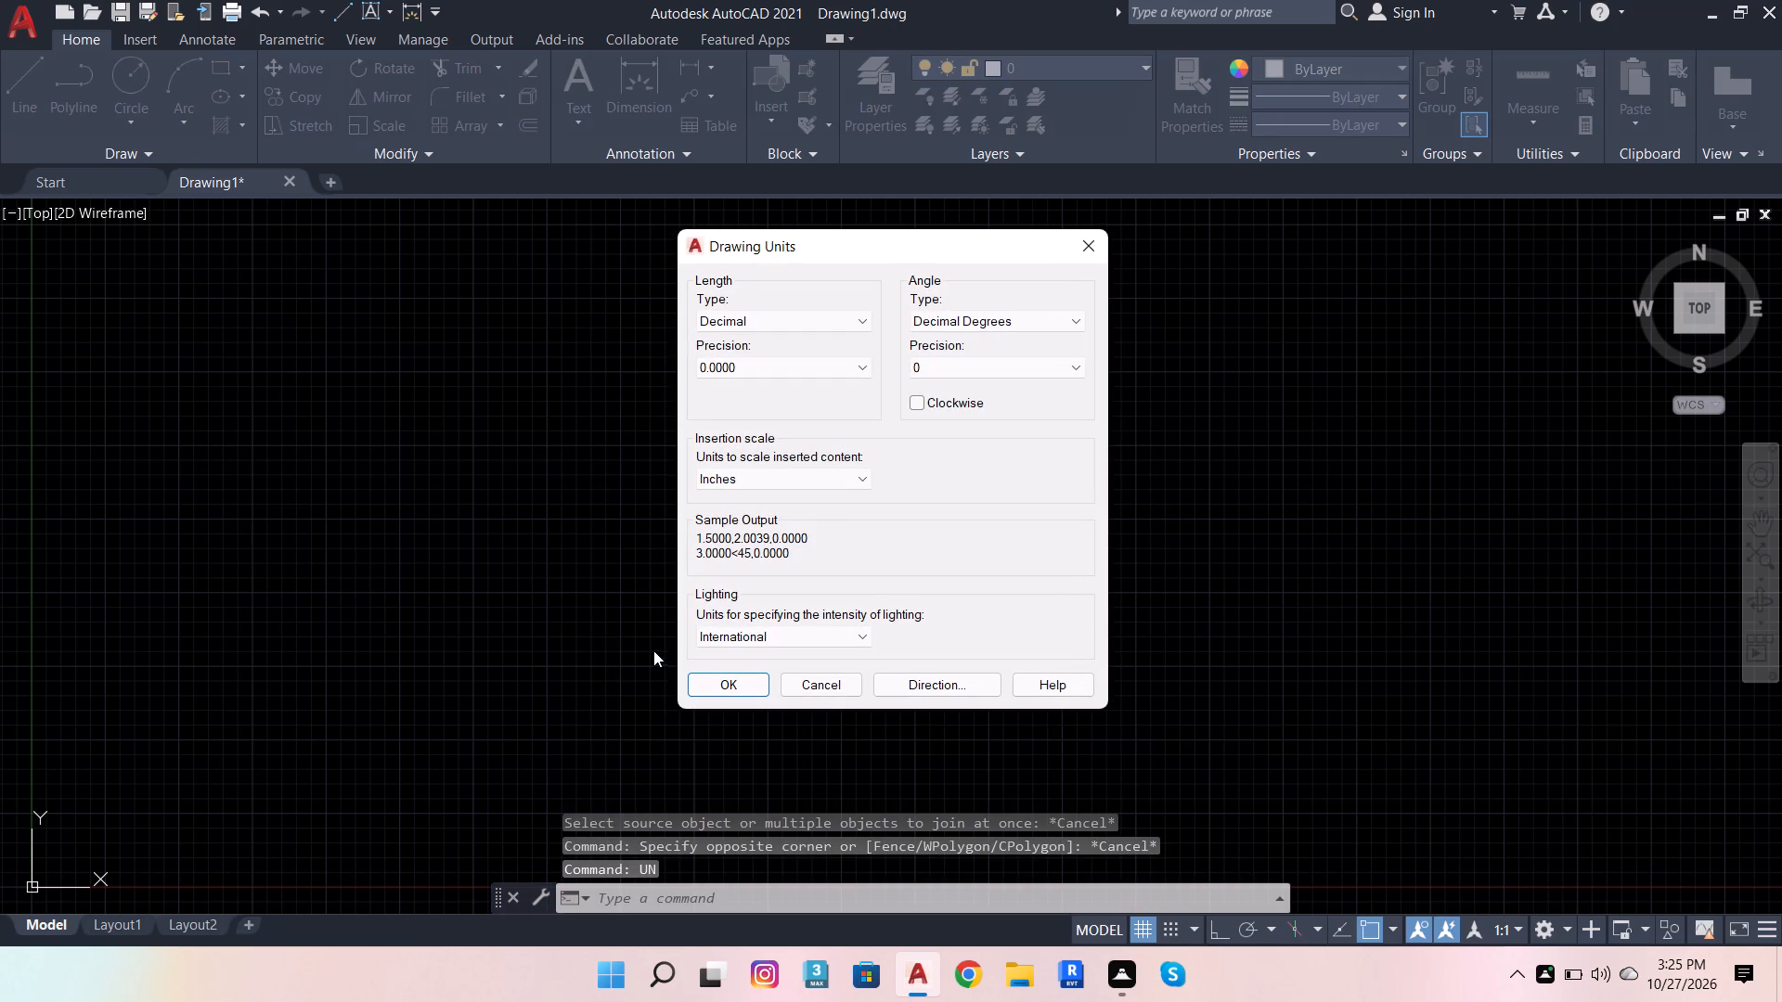
pyautogui.click(760, 319)
pyautogui.click(768, 347)
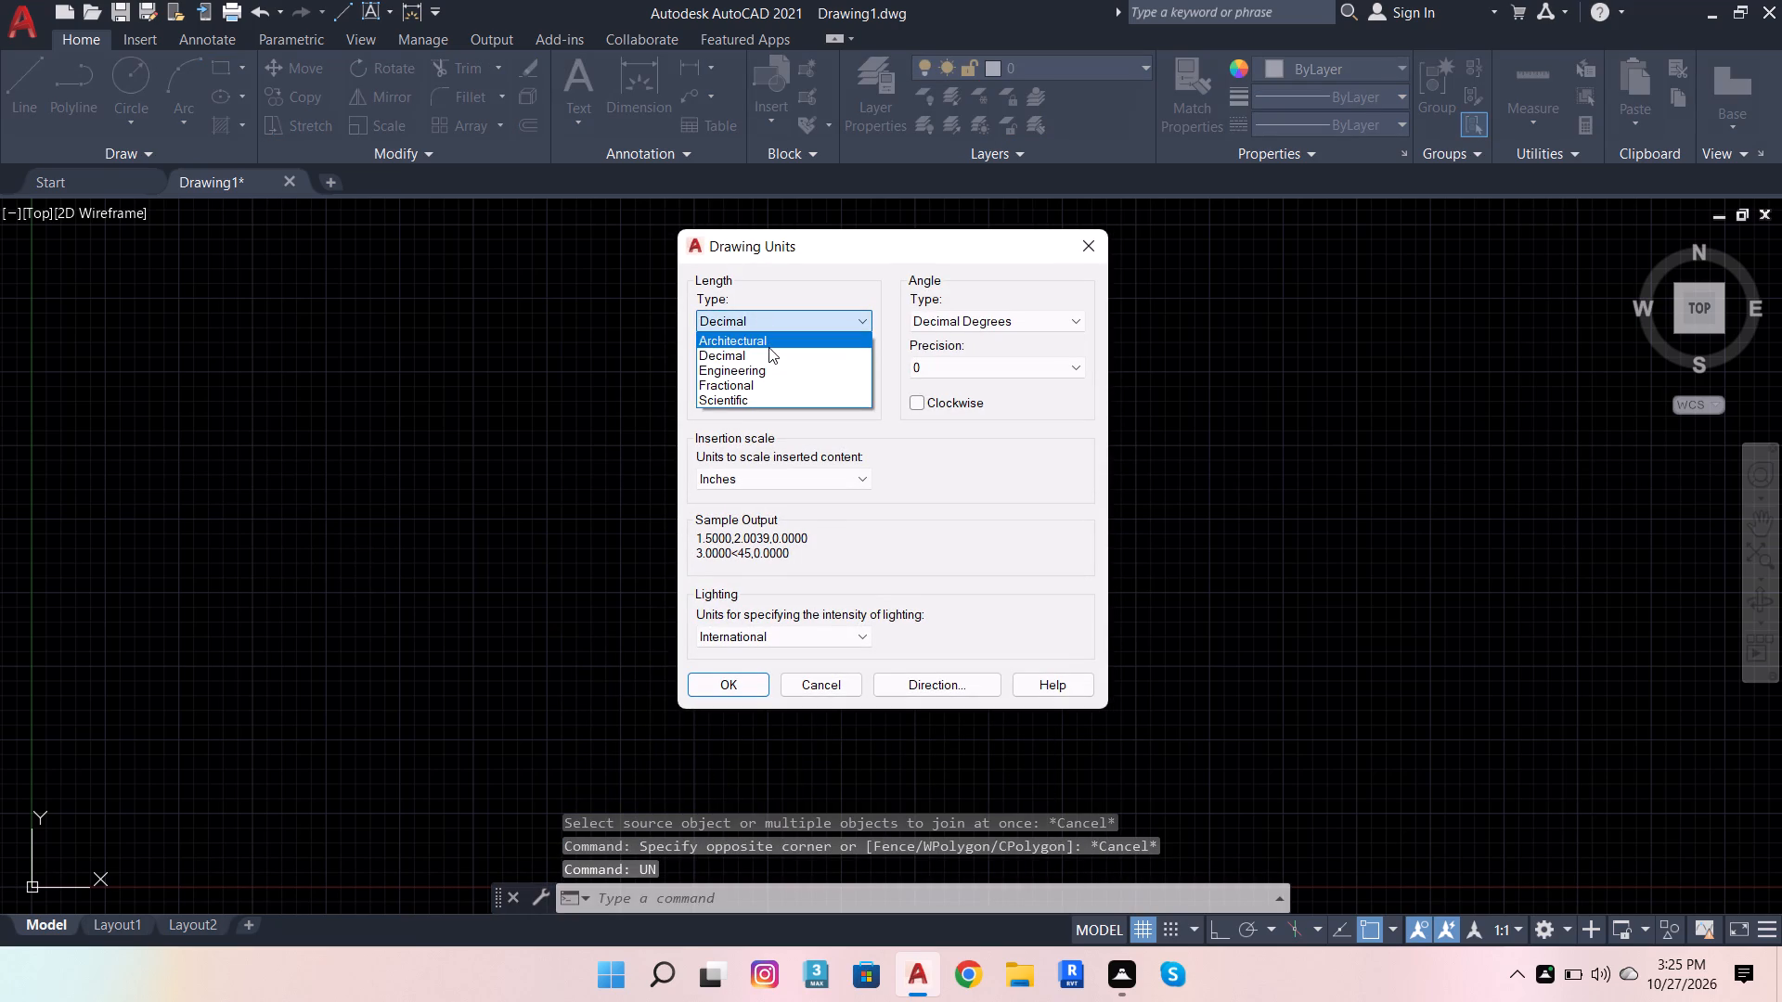
pyautogui.click(774, 359)
pyautogui.click(774, 382)
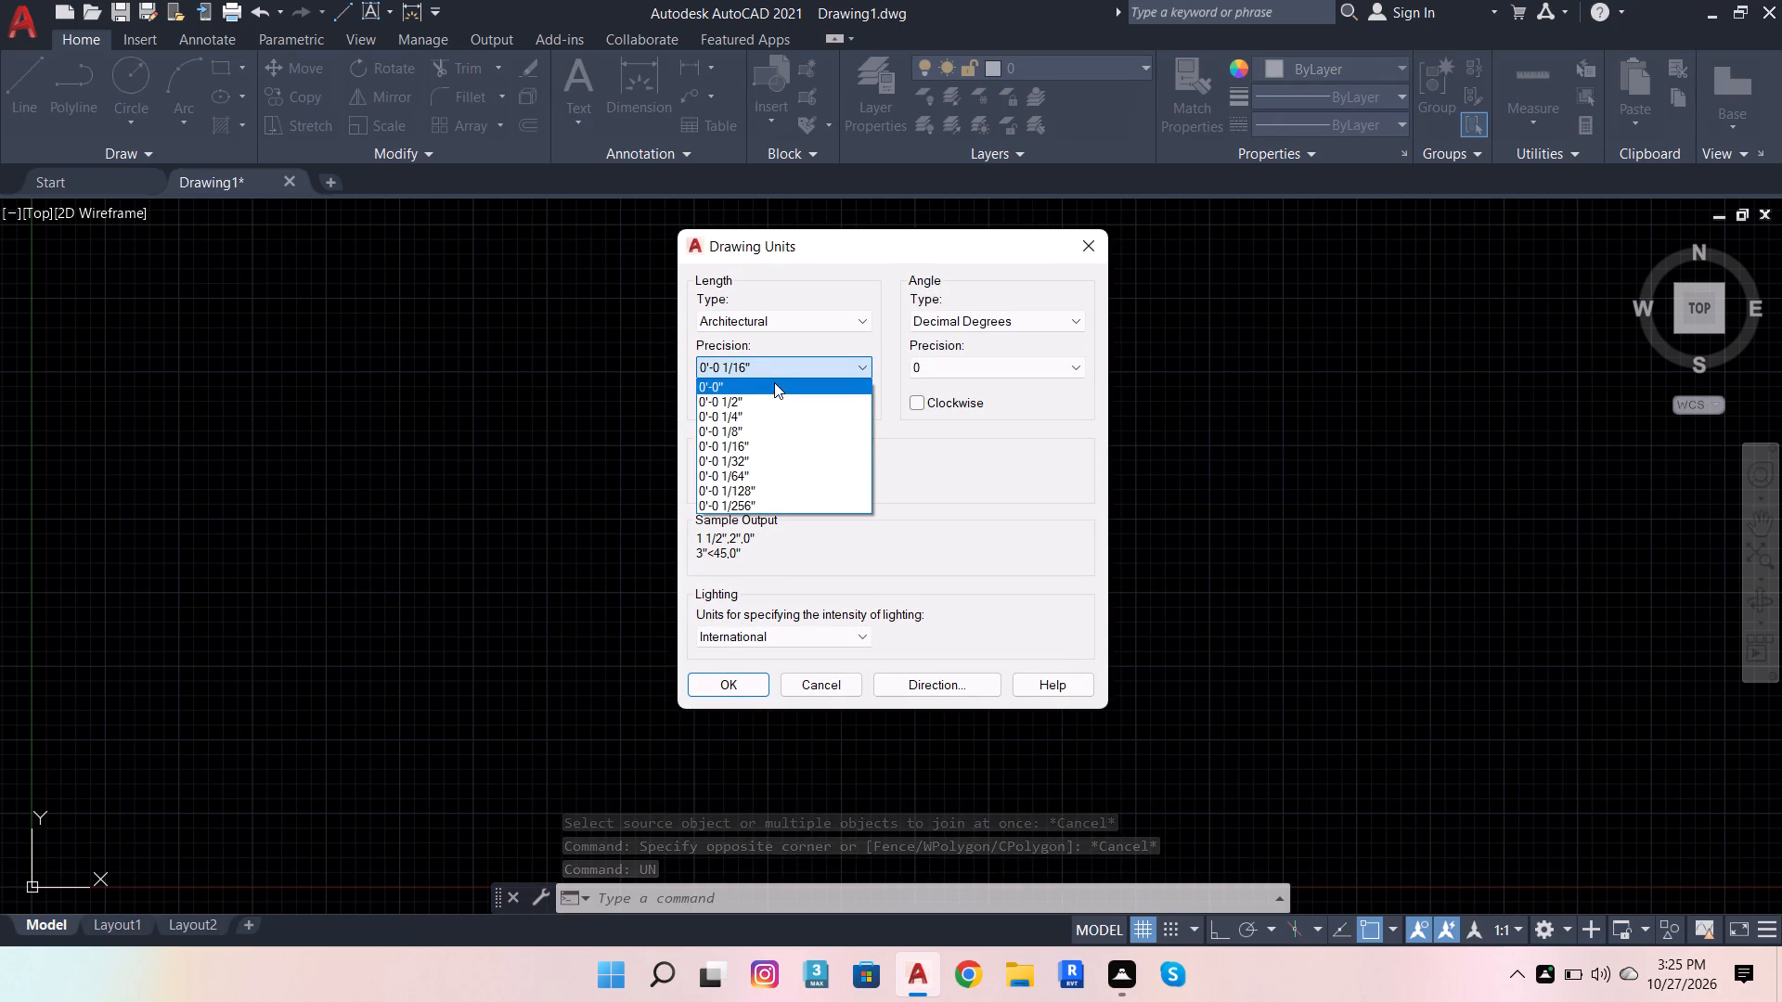
pyautogui.click(722, 680)
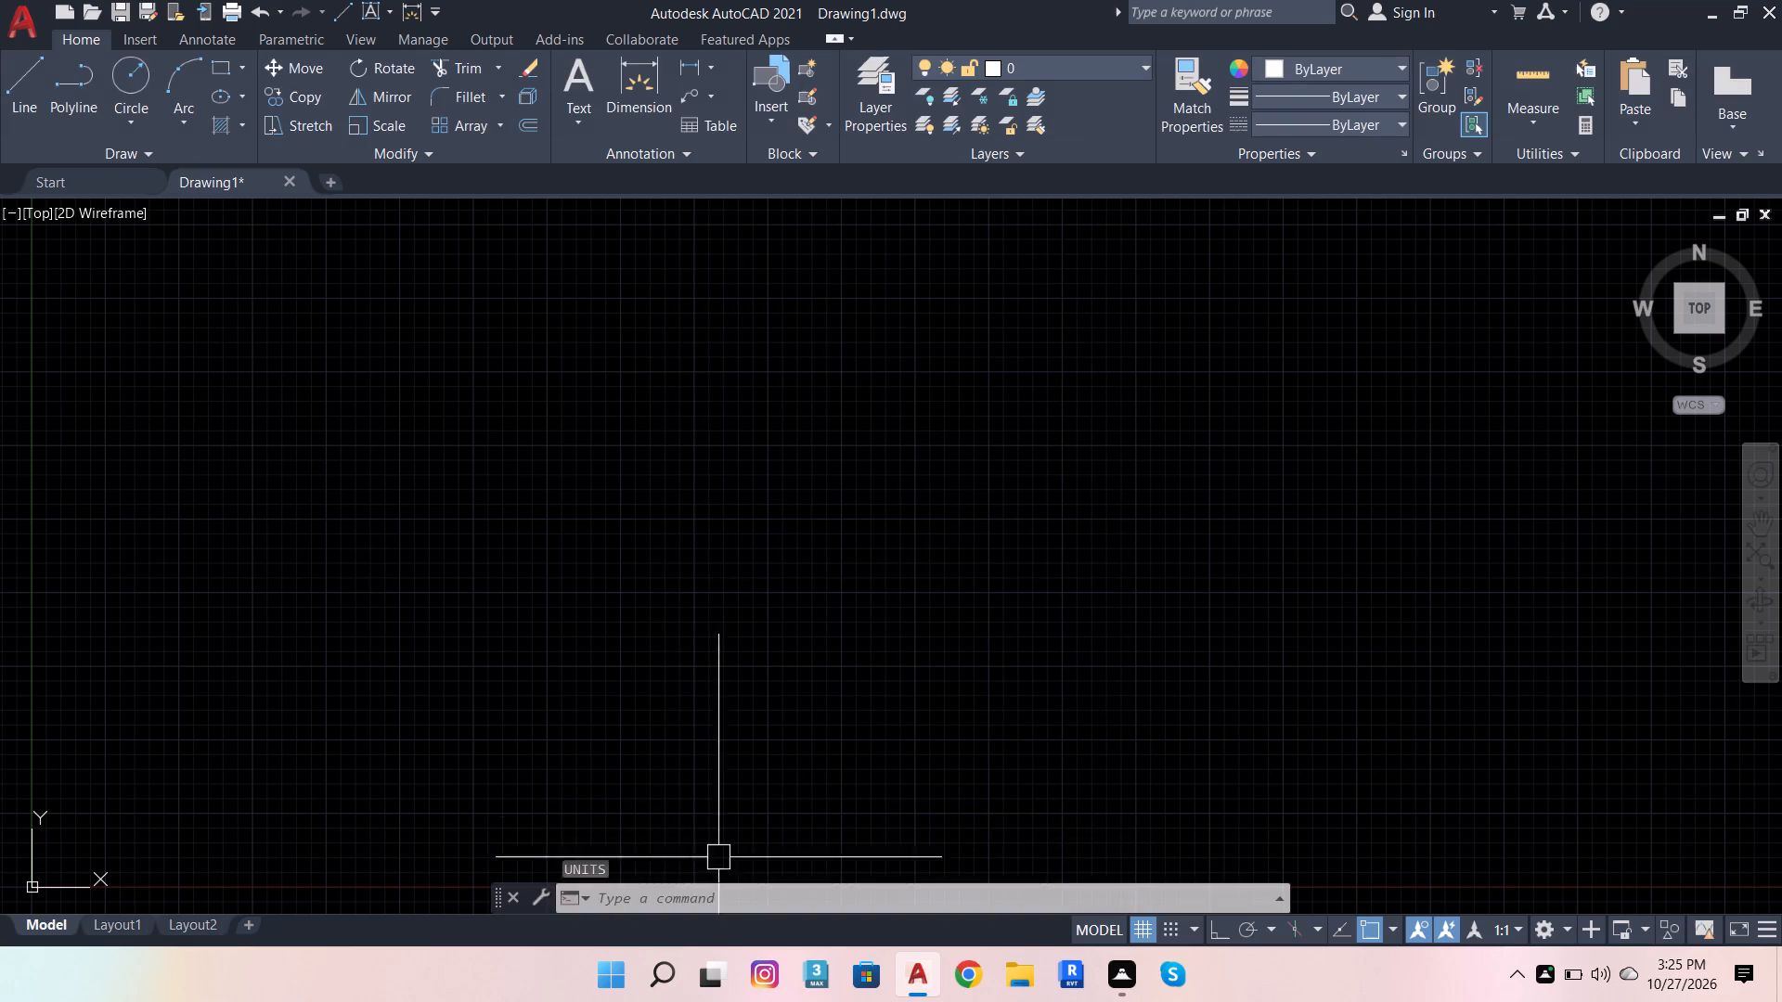
# Set the drawing limits with the default lower left corner and the upper right corner at 30',60'.
pyautogui.click(713, 888)
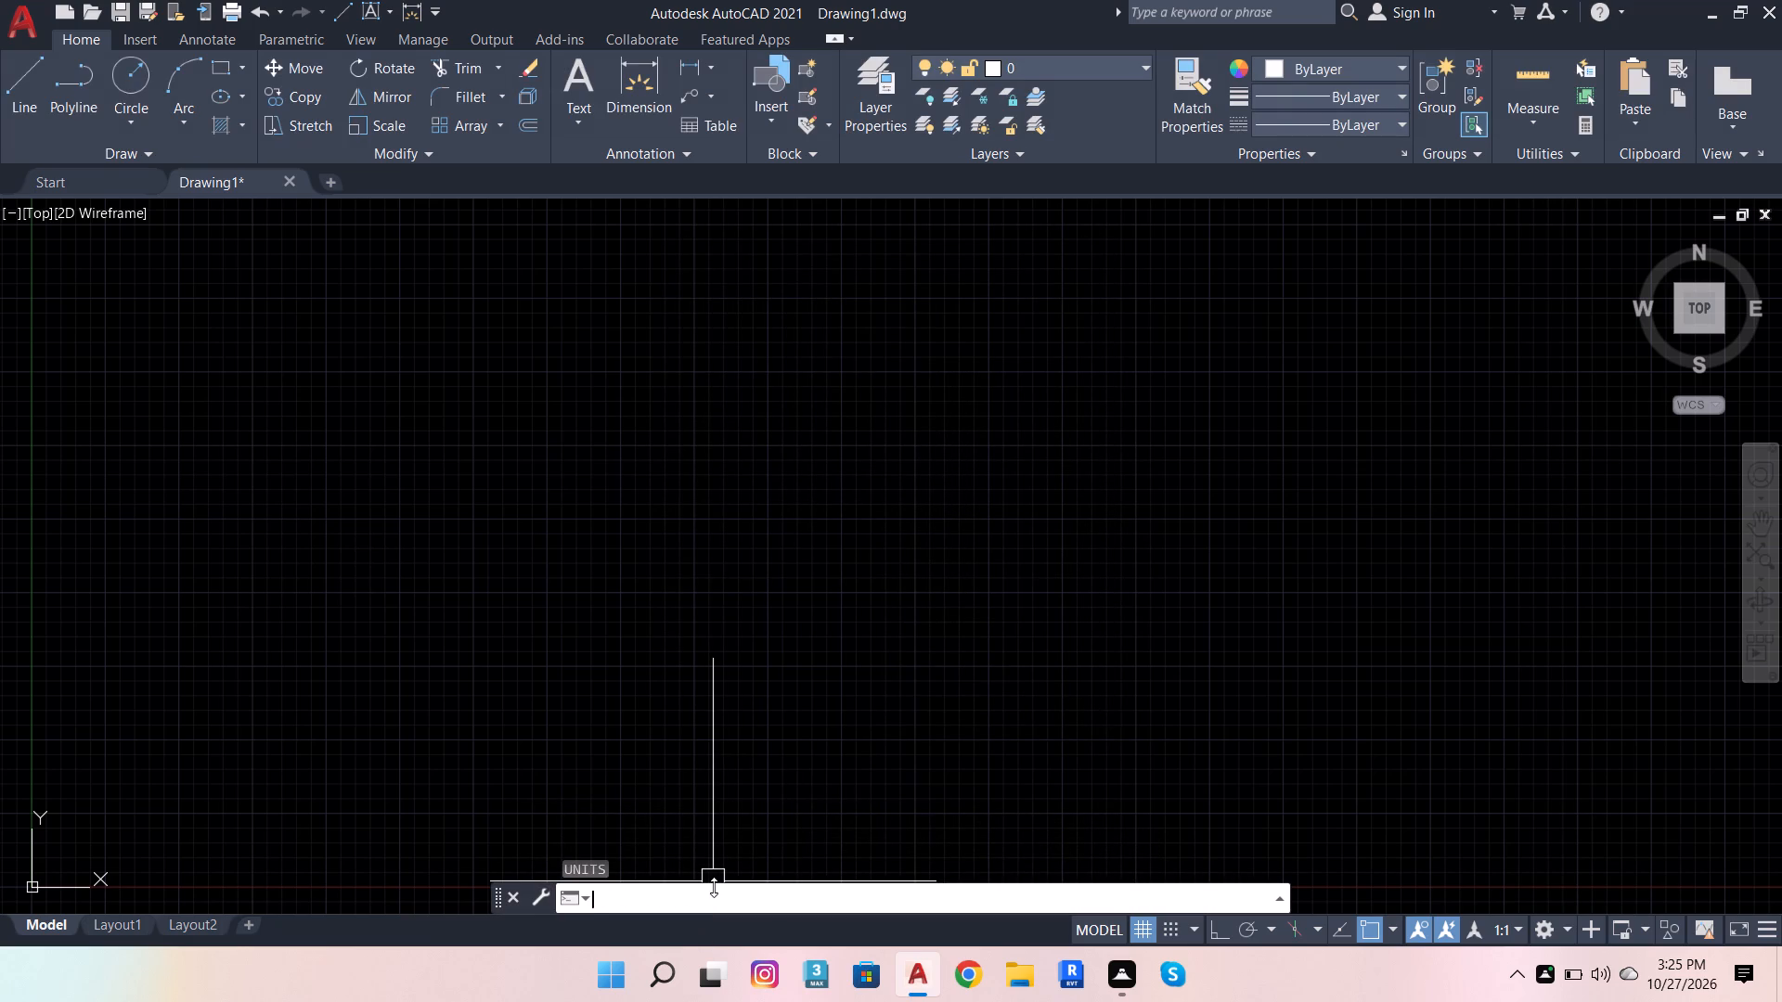
pyautogui.write('LIMI')
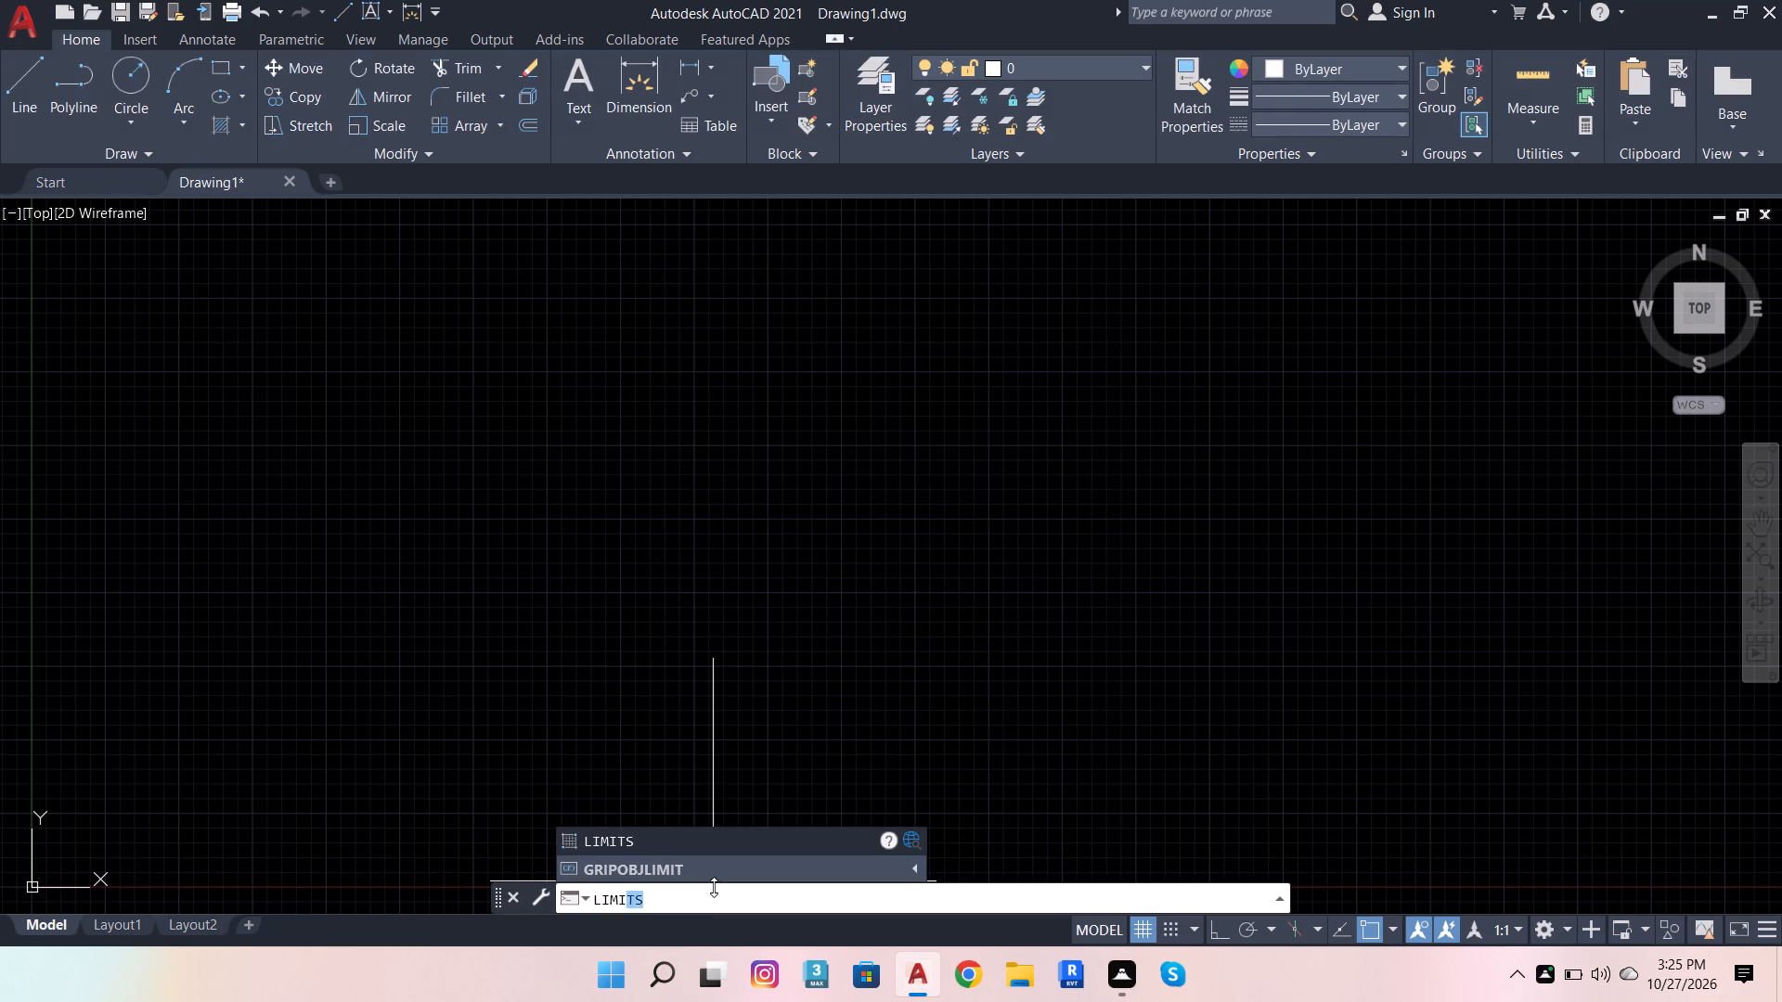
pyautogui.write('TS')
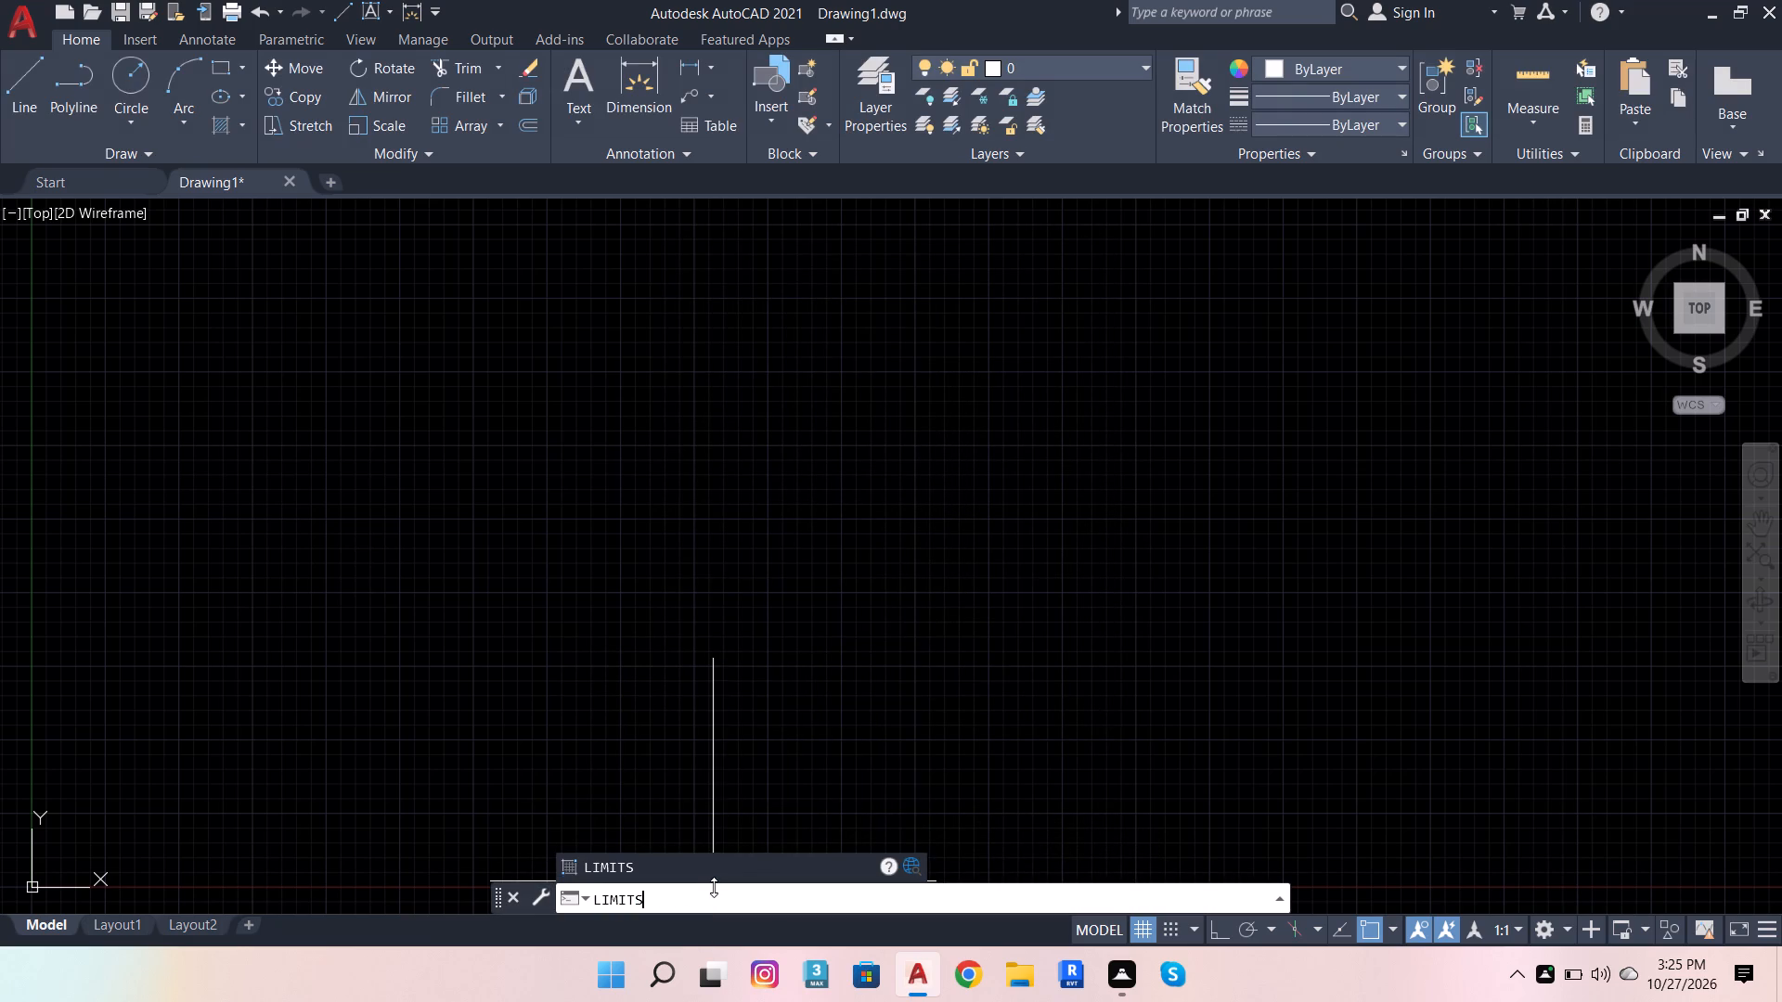
pyautogui.press('Return')
pyautogui.press('Return')
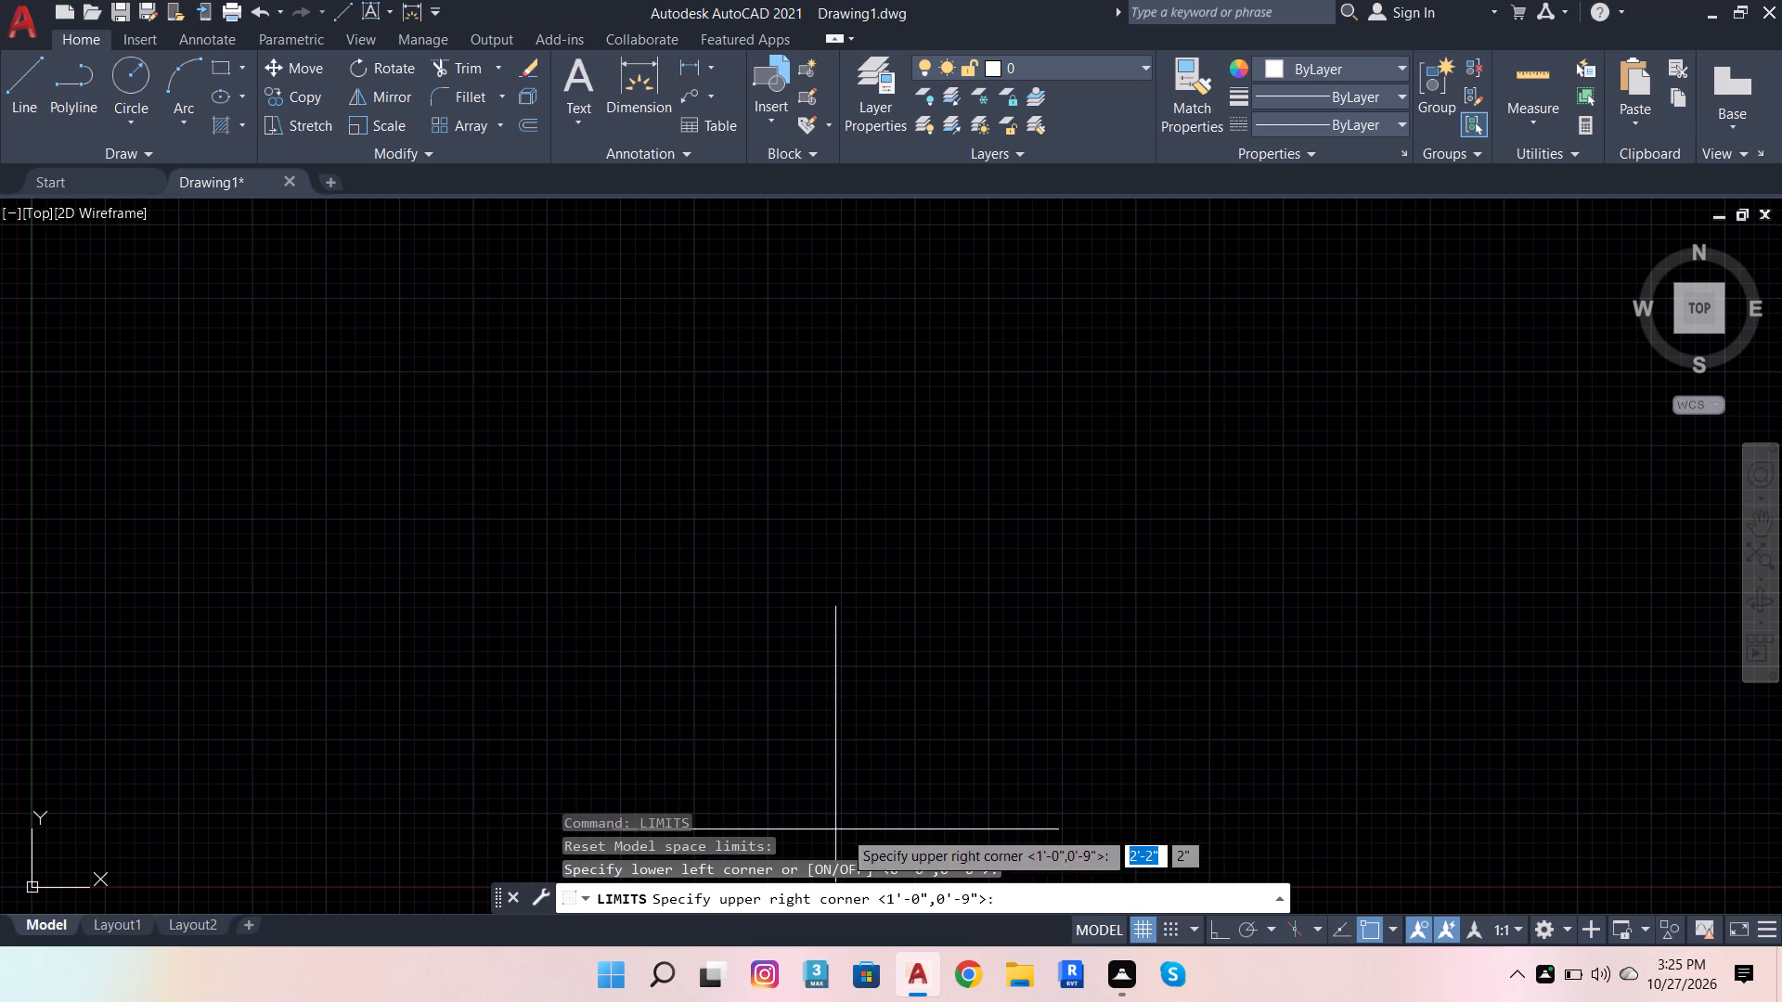
pyautogui.click(1043, 902)
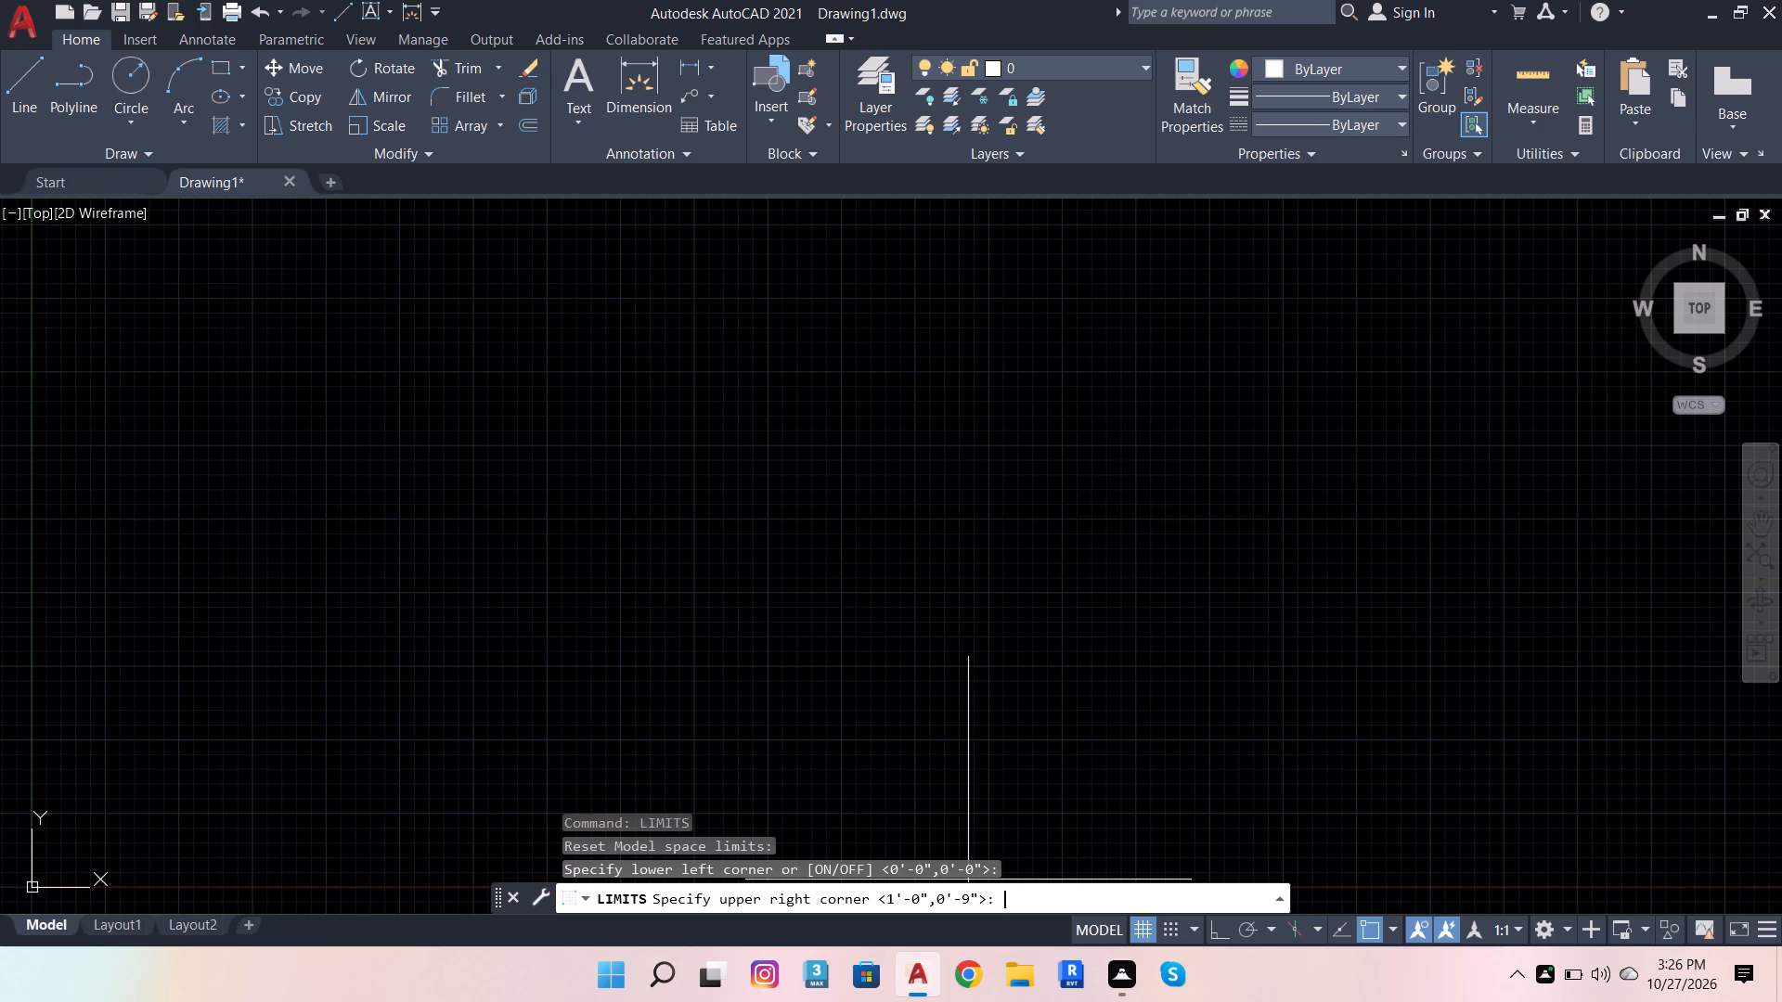
pyautogui.write("30',60'")
pyautogui.press('Return')
pyautogui.press('z')
pyautogui.press('Return')
pyautogui.press('a')
pyautogui.press('Return')
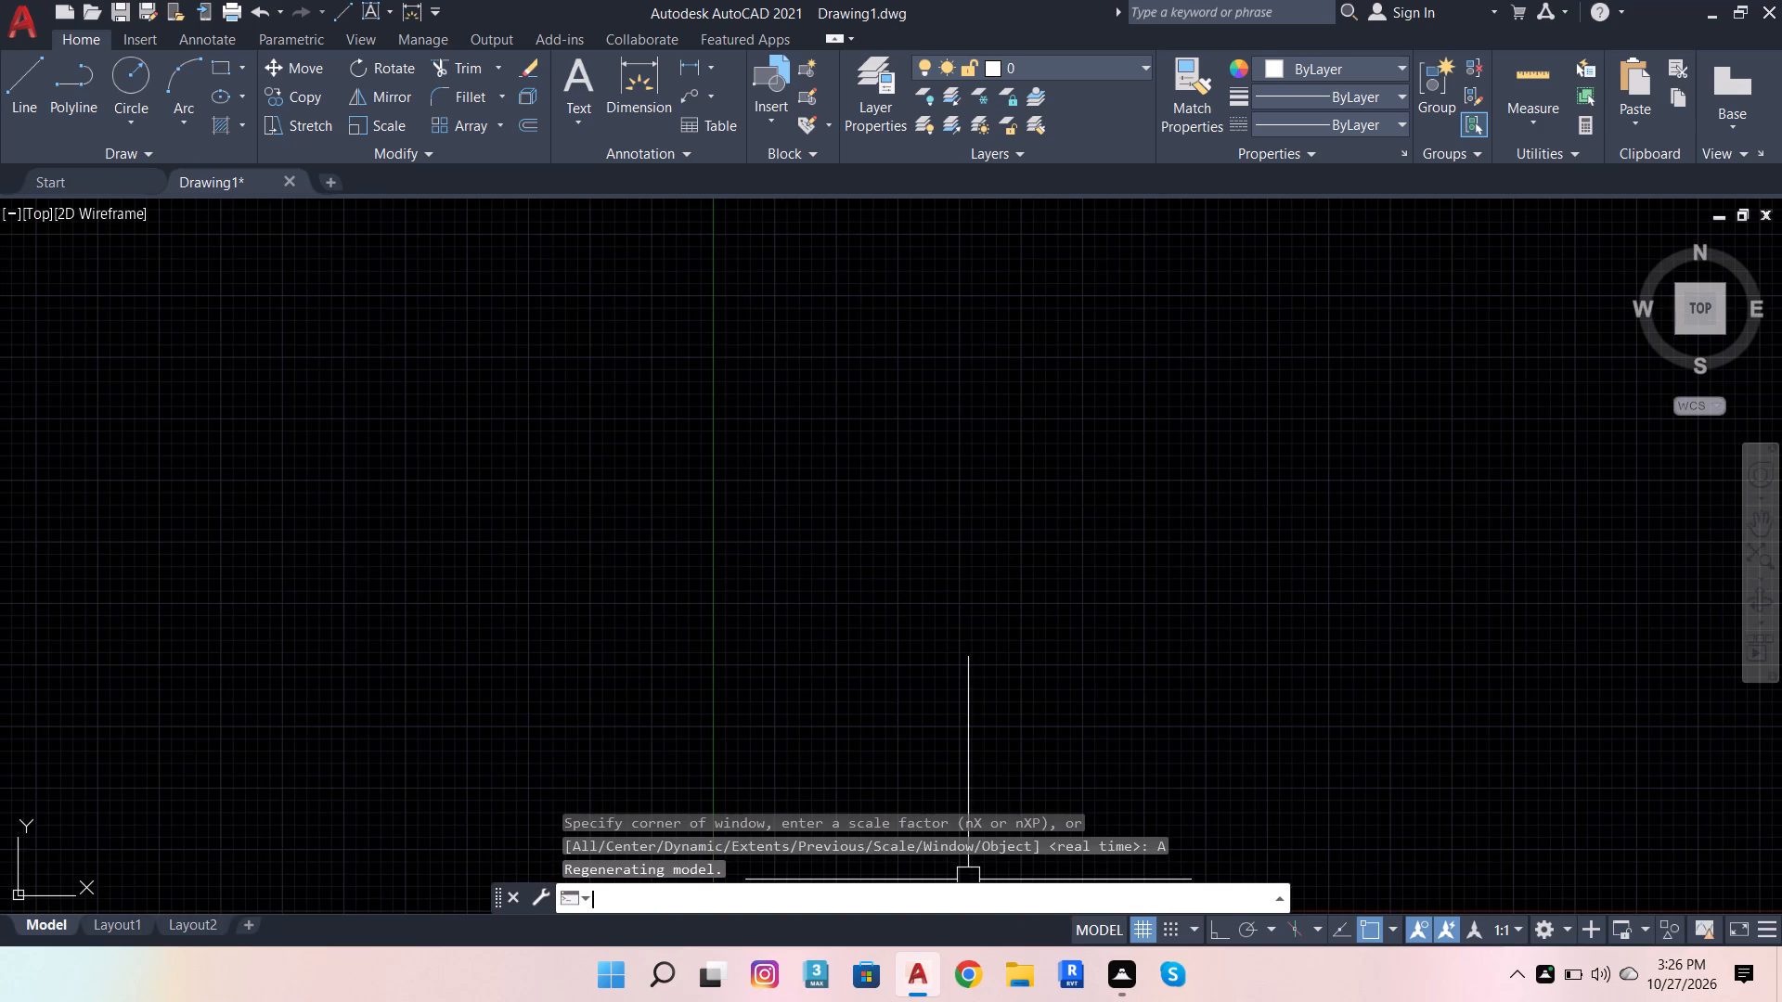
# Turn on Ortho mode for the new drawing.
pyautogui.click(1216, 931)
pyautogui.scroll(-4, 500, 502)
pyautogui.scroll(4, 601, 482)
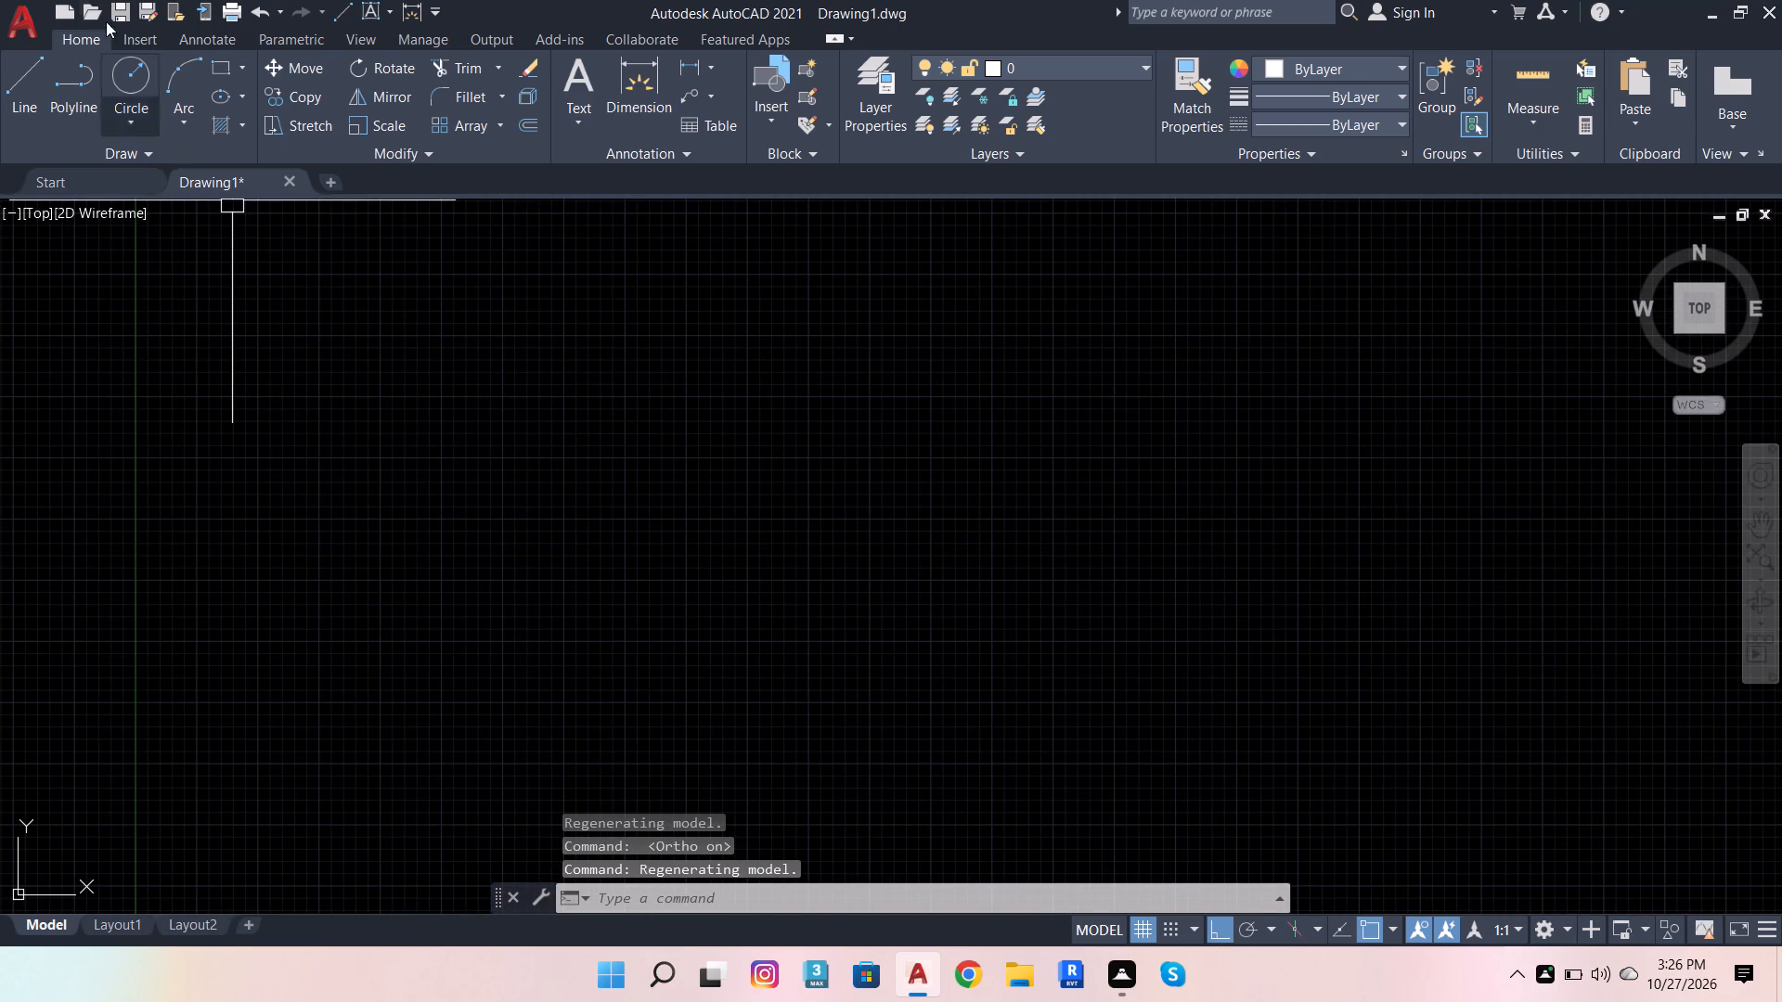
# Change the drawing units' length precision to 0'-0 1/2".
pyautogui.click(22, 59)
pyautogui.click(371, 431)
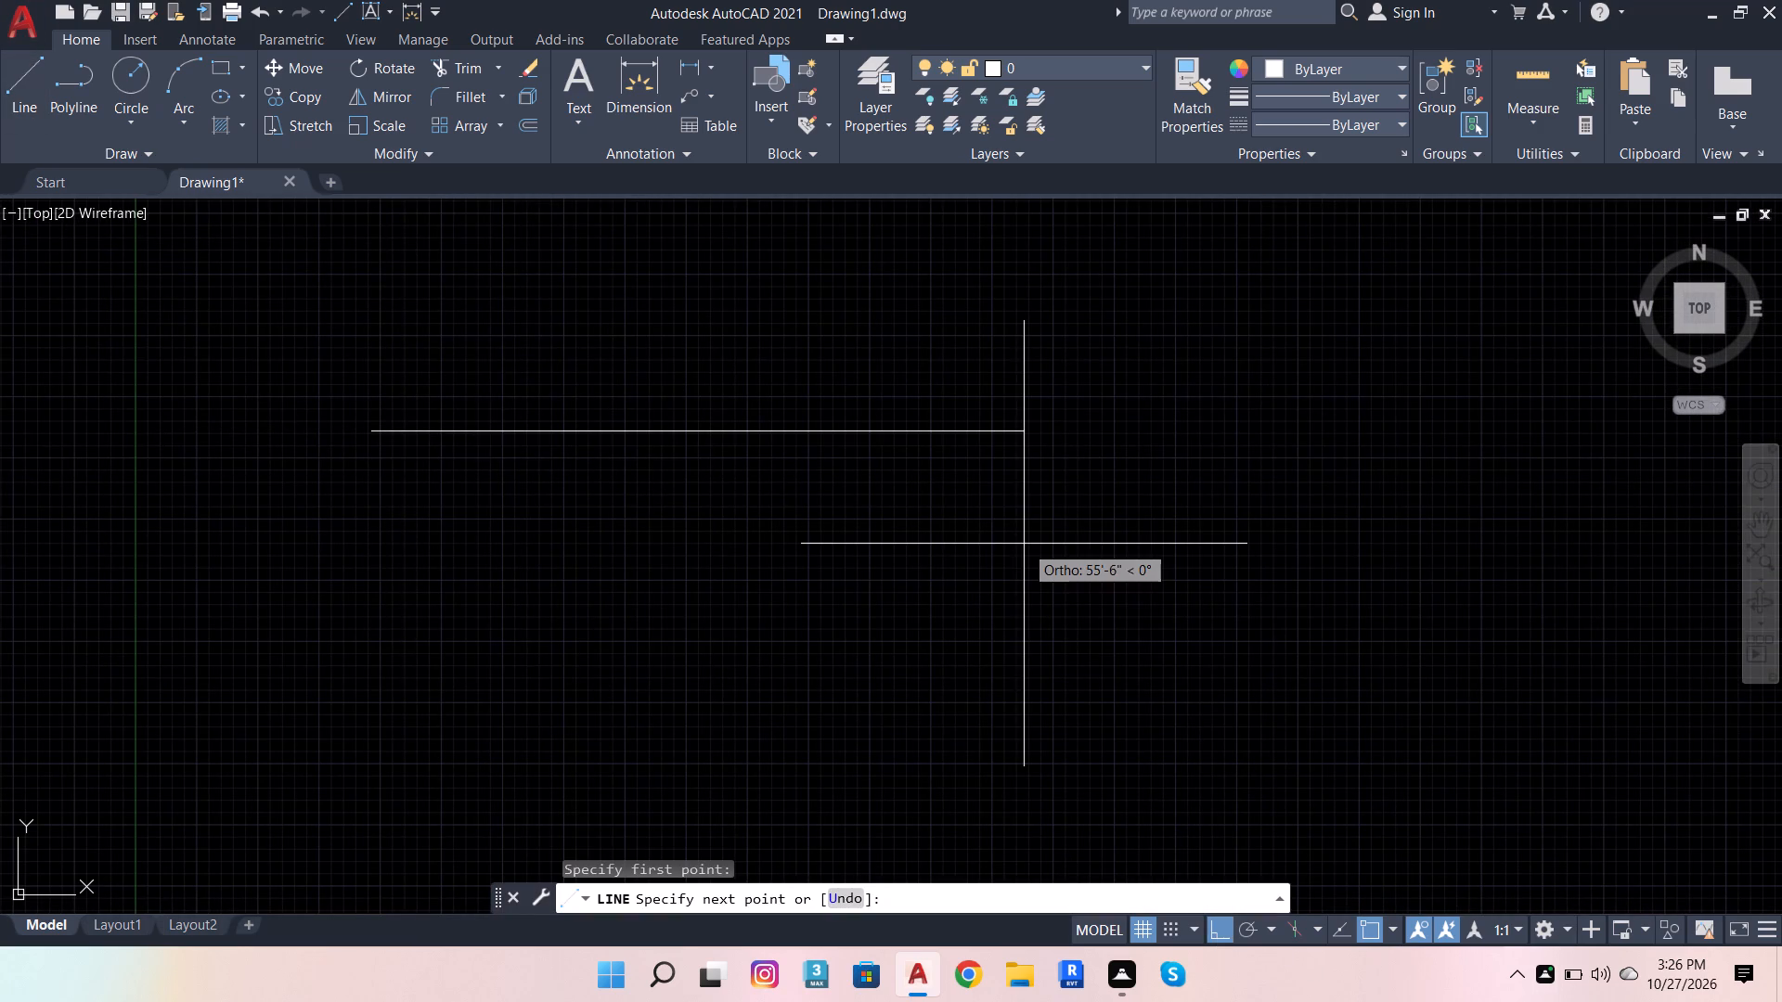
pyautogui.click(585, 896)
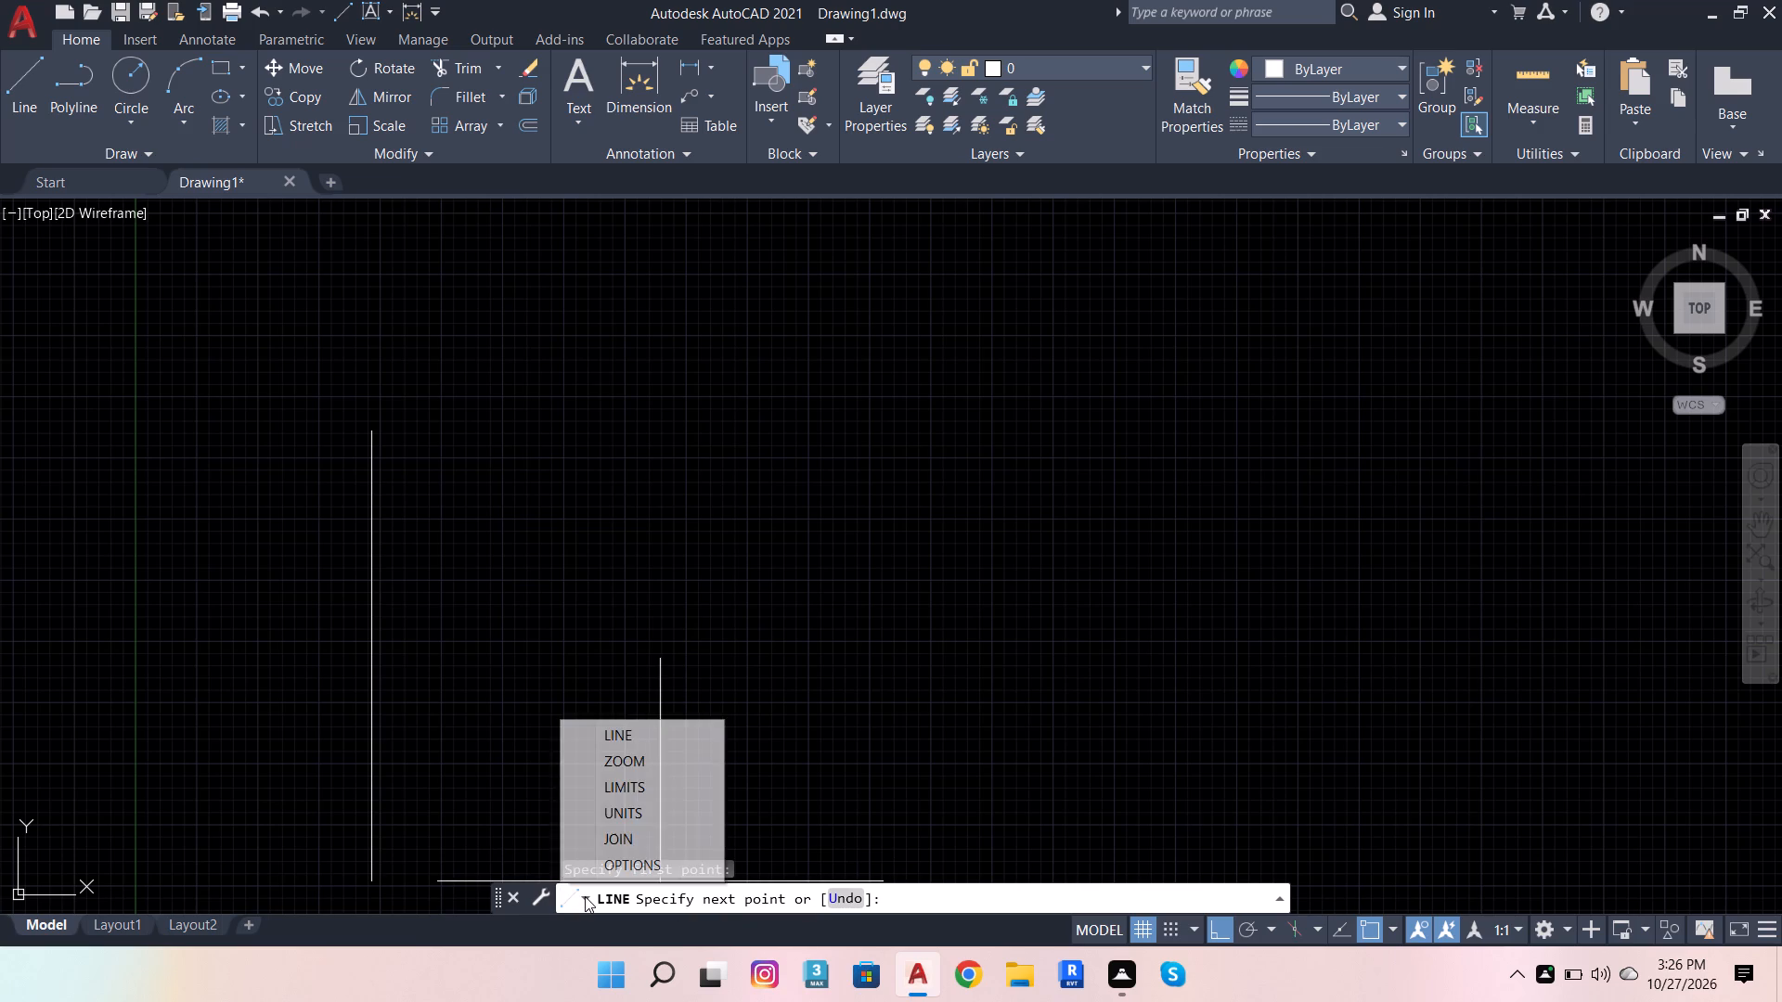
pyautogui.click(633, 808)
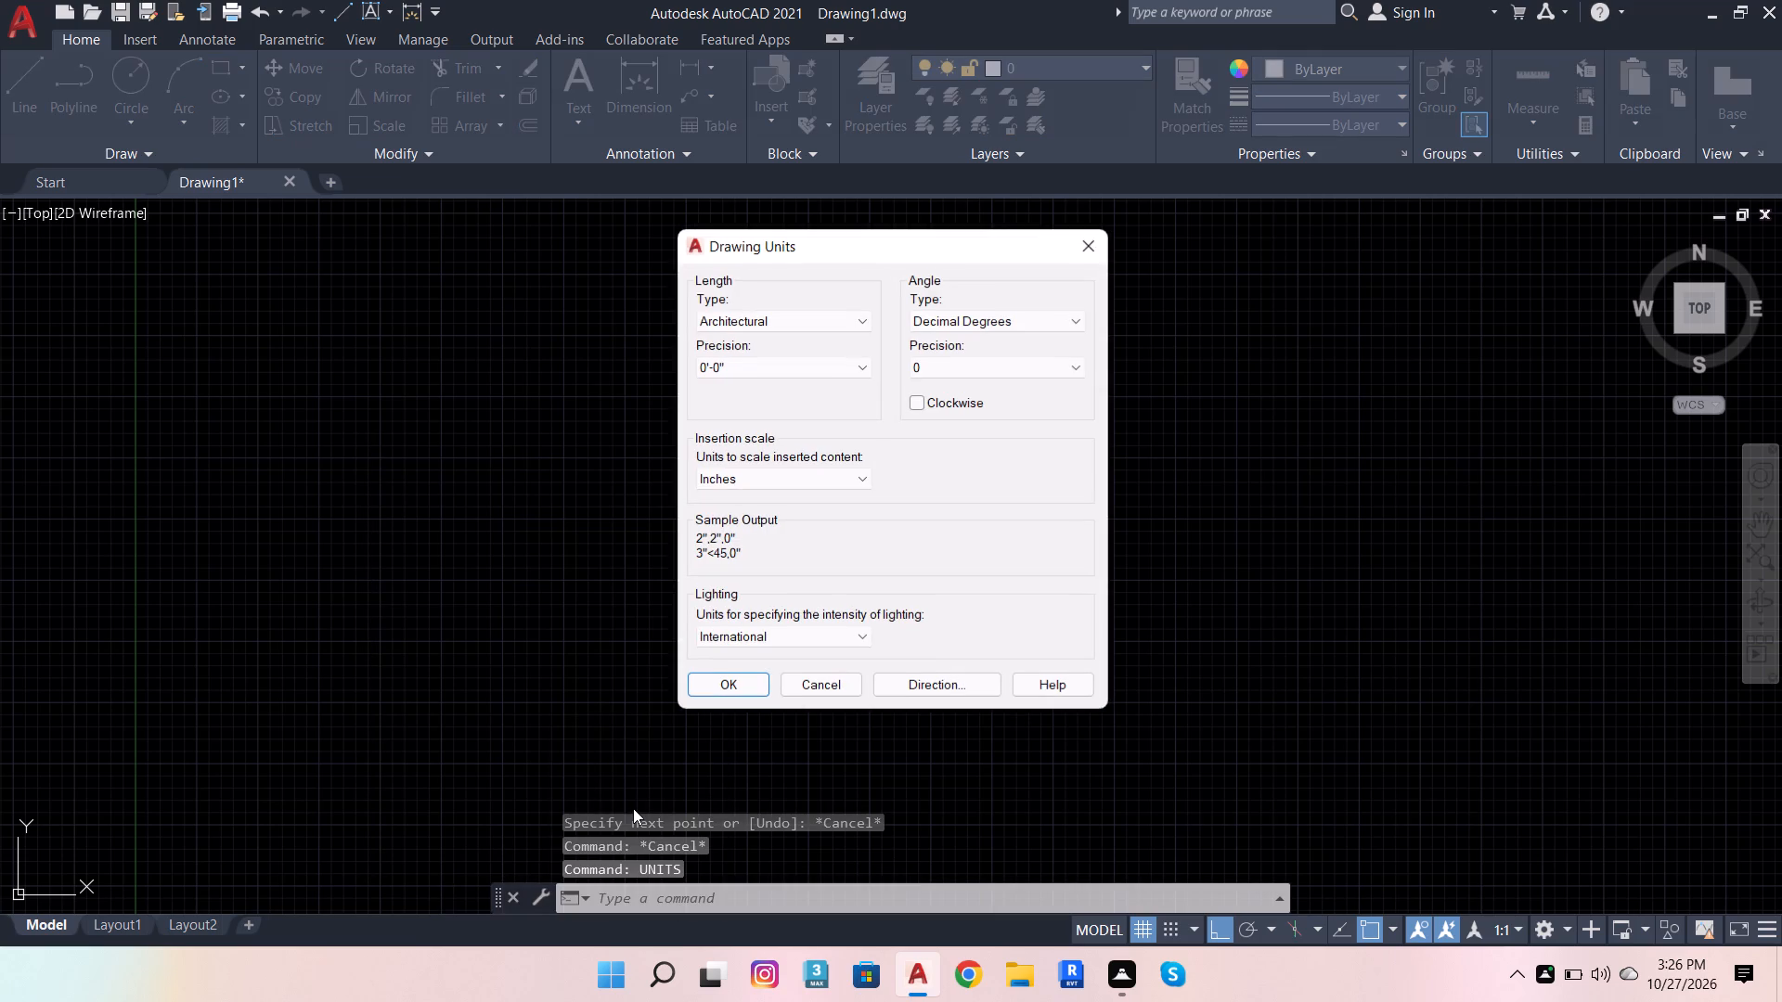
pyautogui.click(754, 376)
pyautogui.click(754, 398)
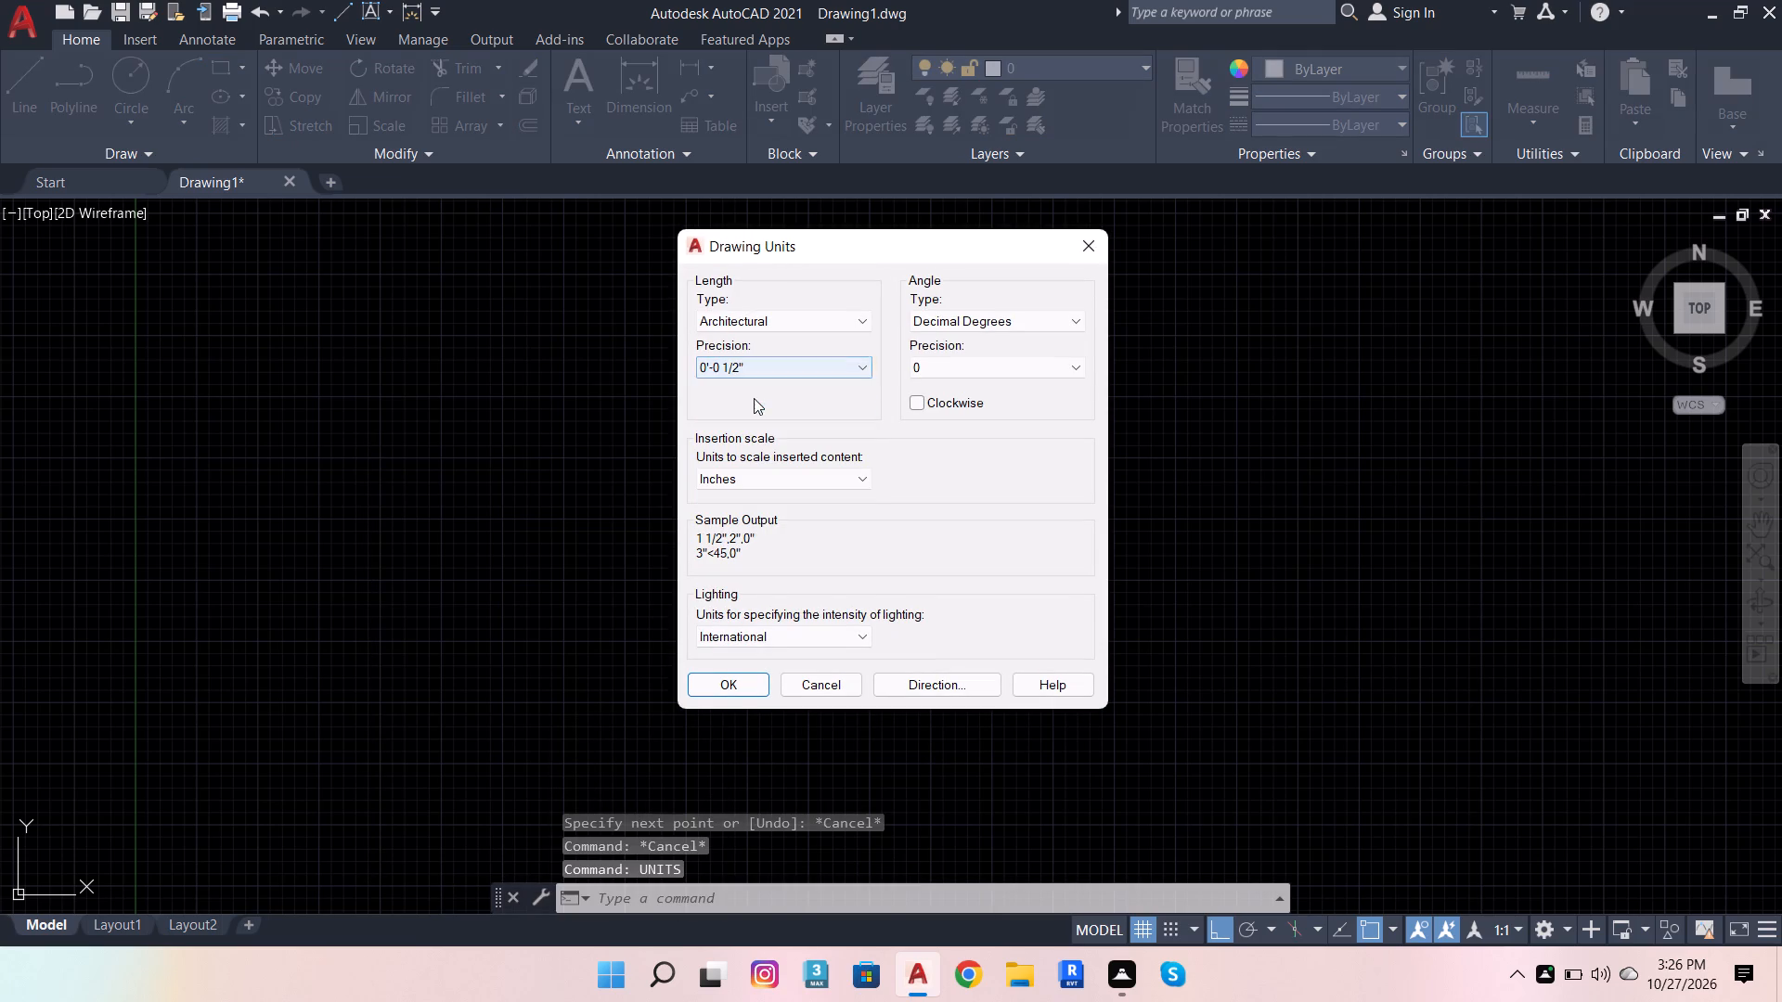
pyautogui.click(728, 687)
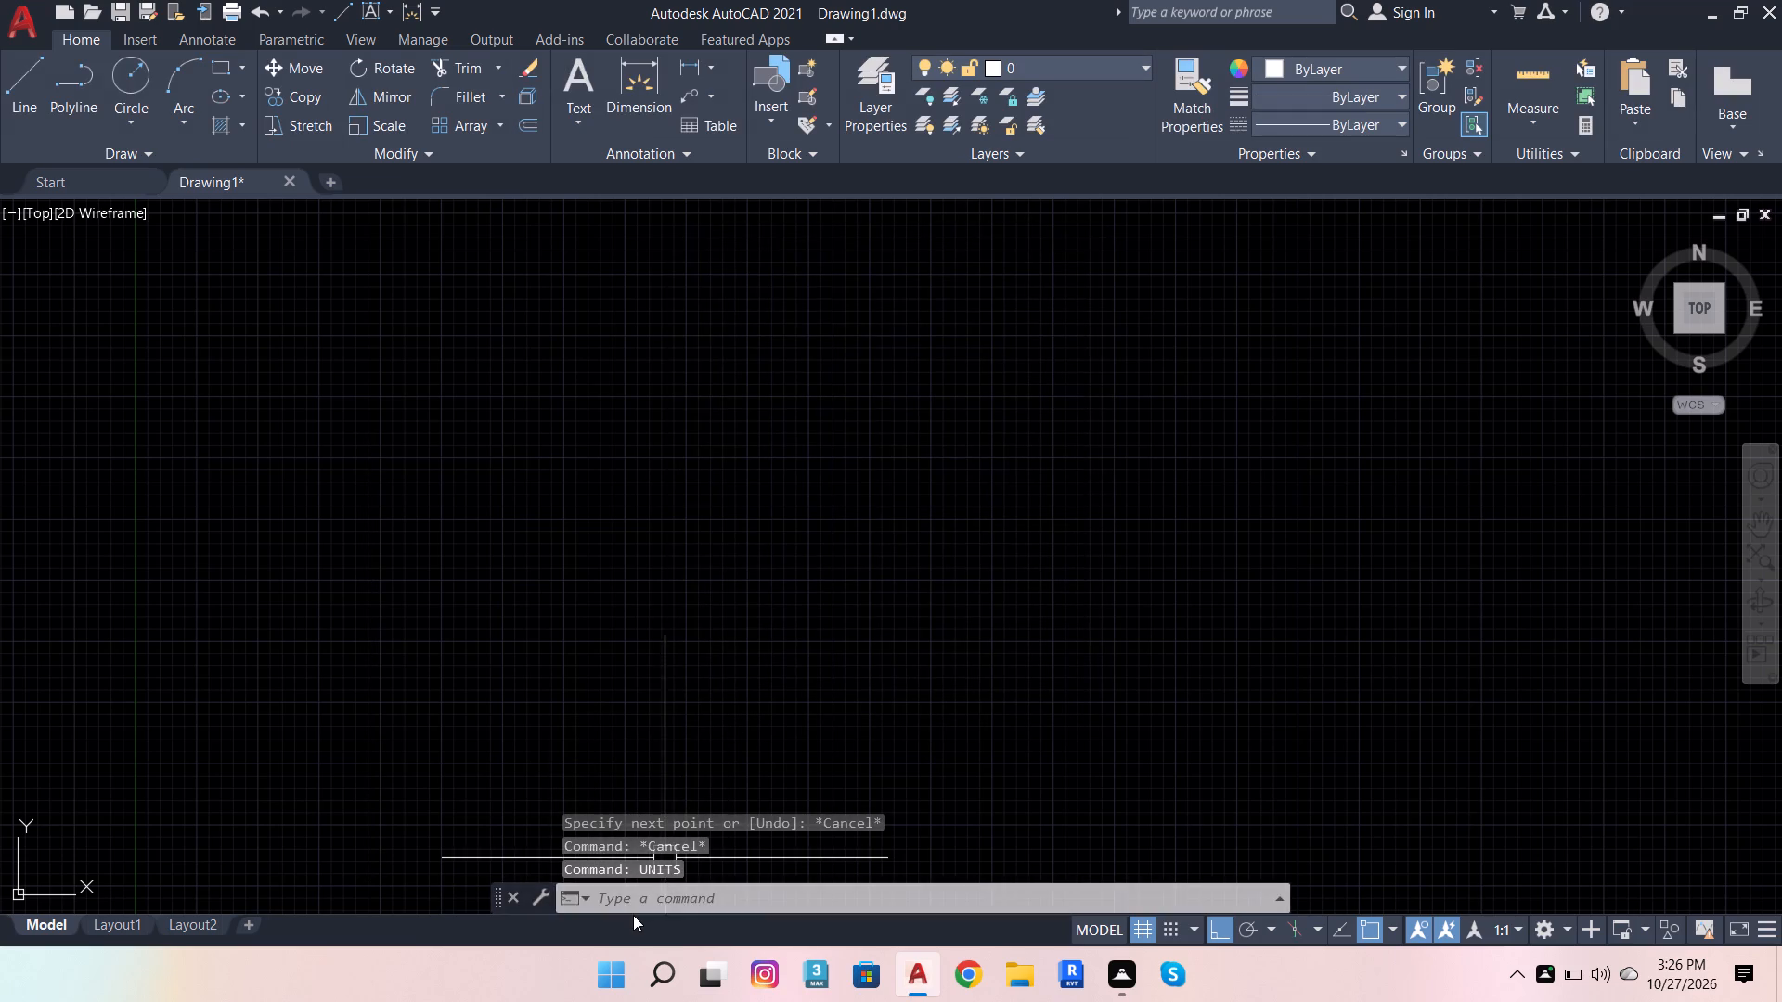
# Set the Standard dimension style's primary units to Architectural format with a precision of 0'-0 1/2".
pyautogui.write('DIM')
pyautogui.click(755, 807)
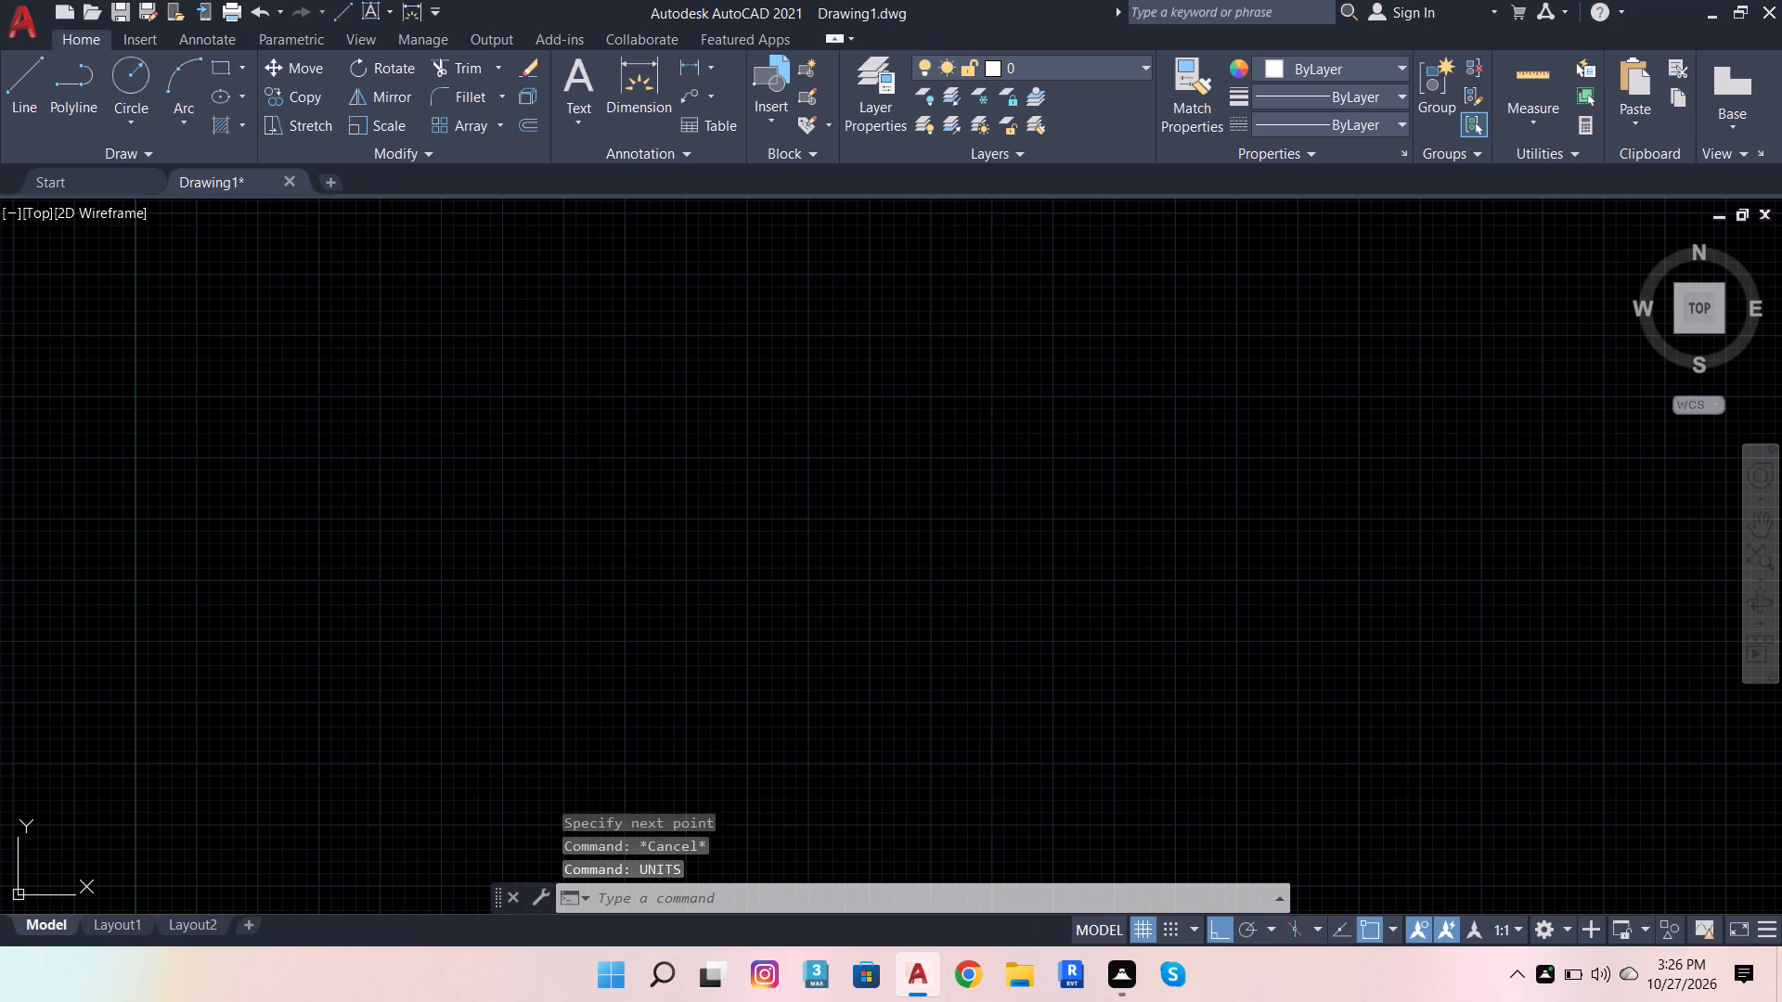
pyautogui.click(1156, 434)
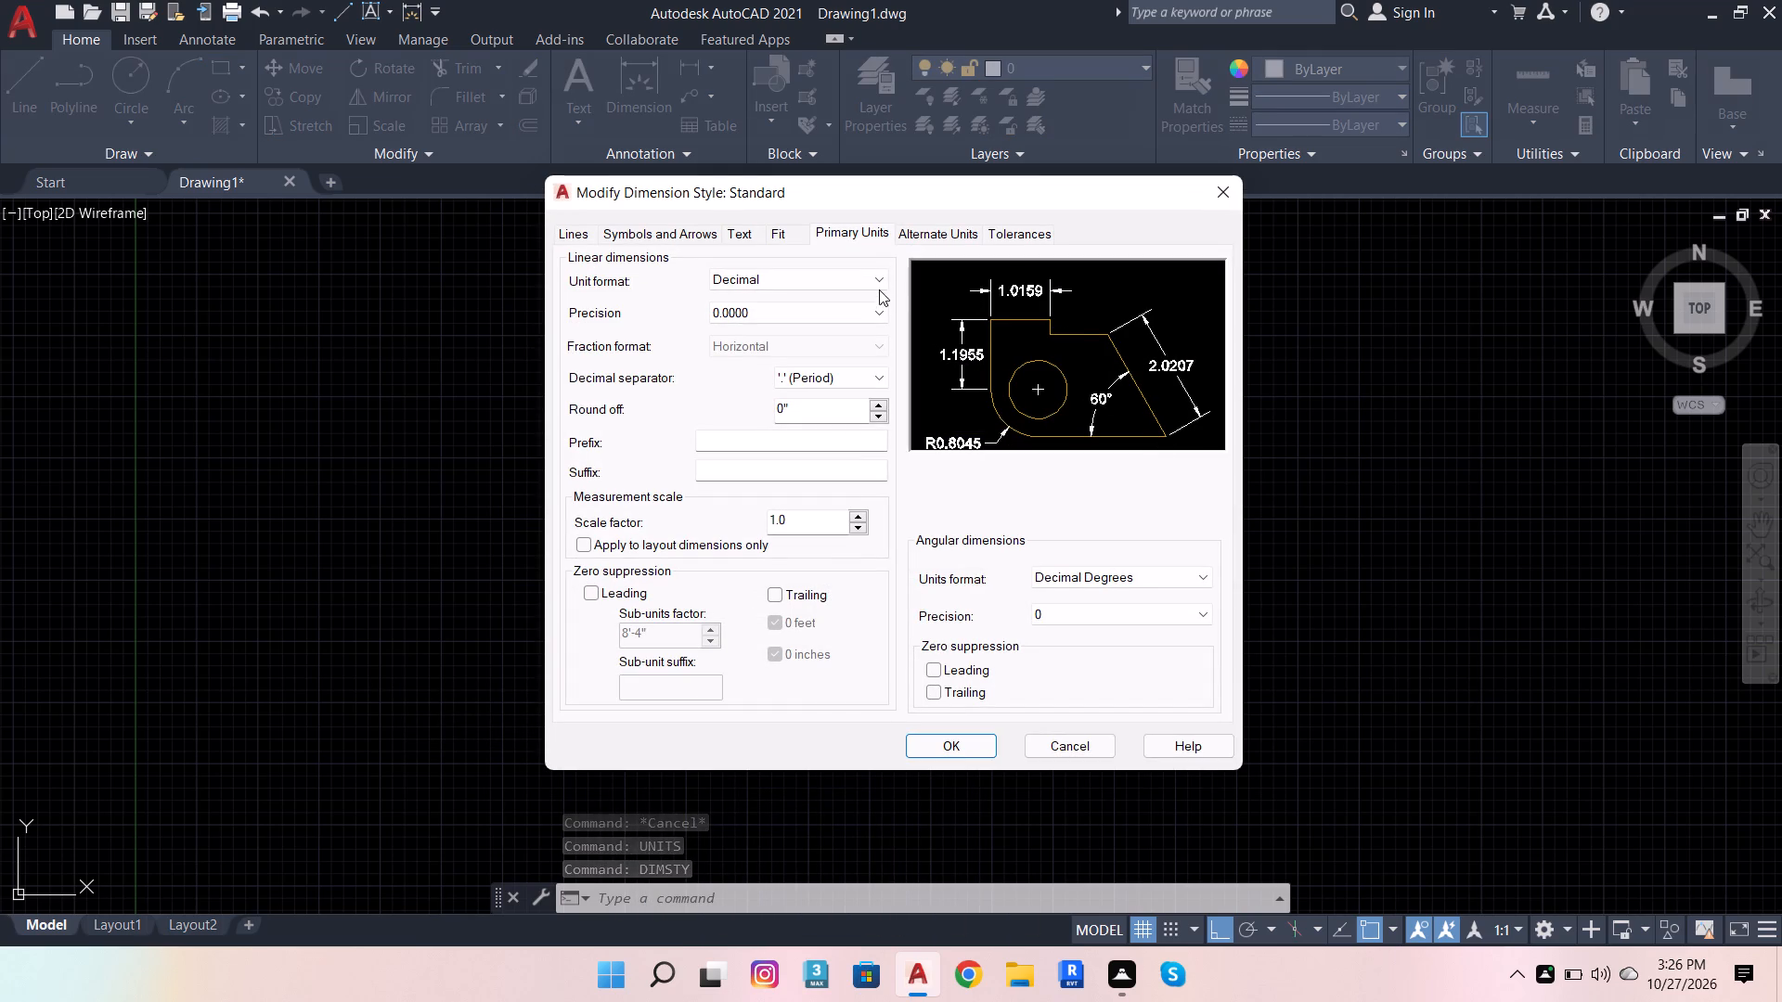
pyautogui.click(879, 276)
pyautogui.click(852, 341)
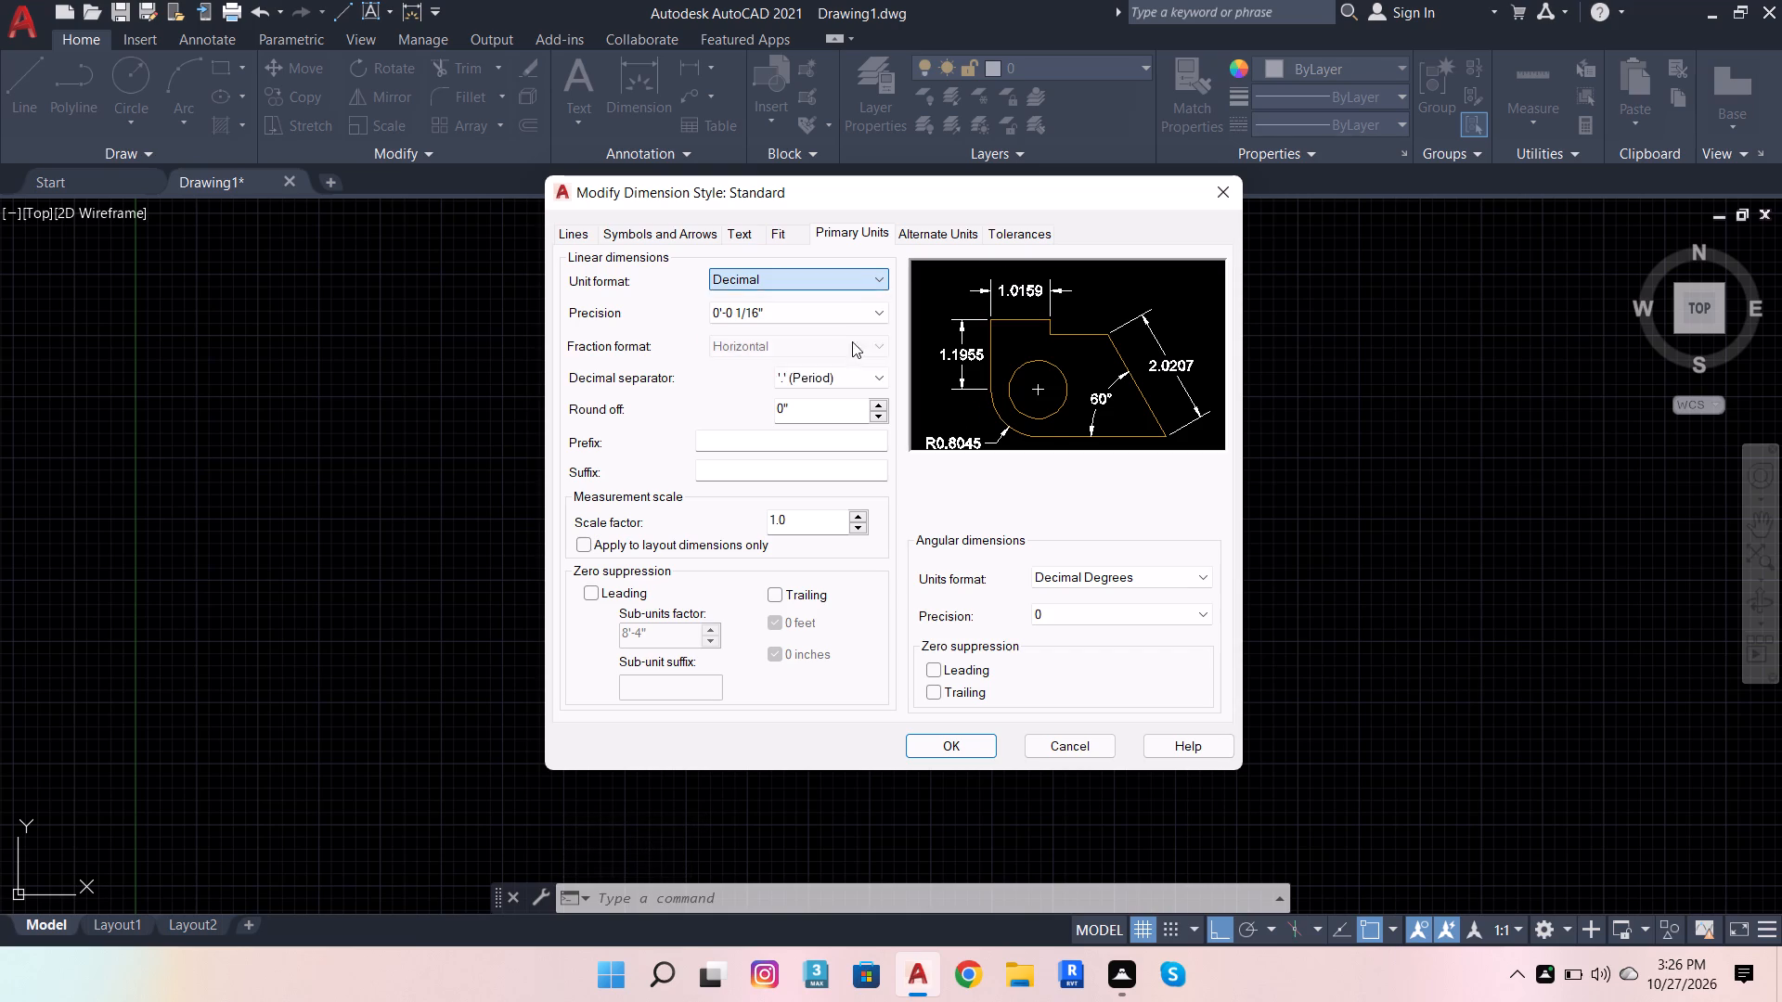
pyautogui.click(820, 304)
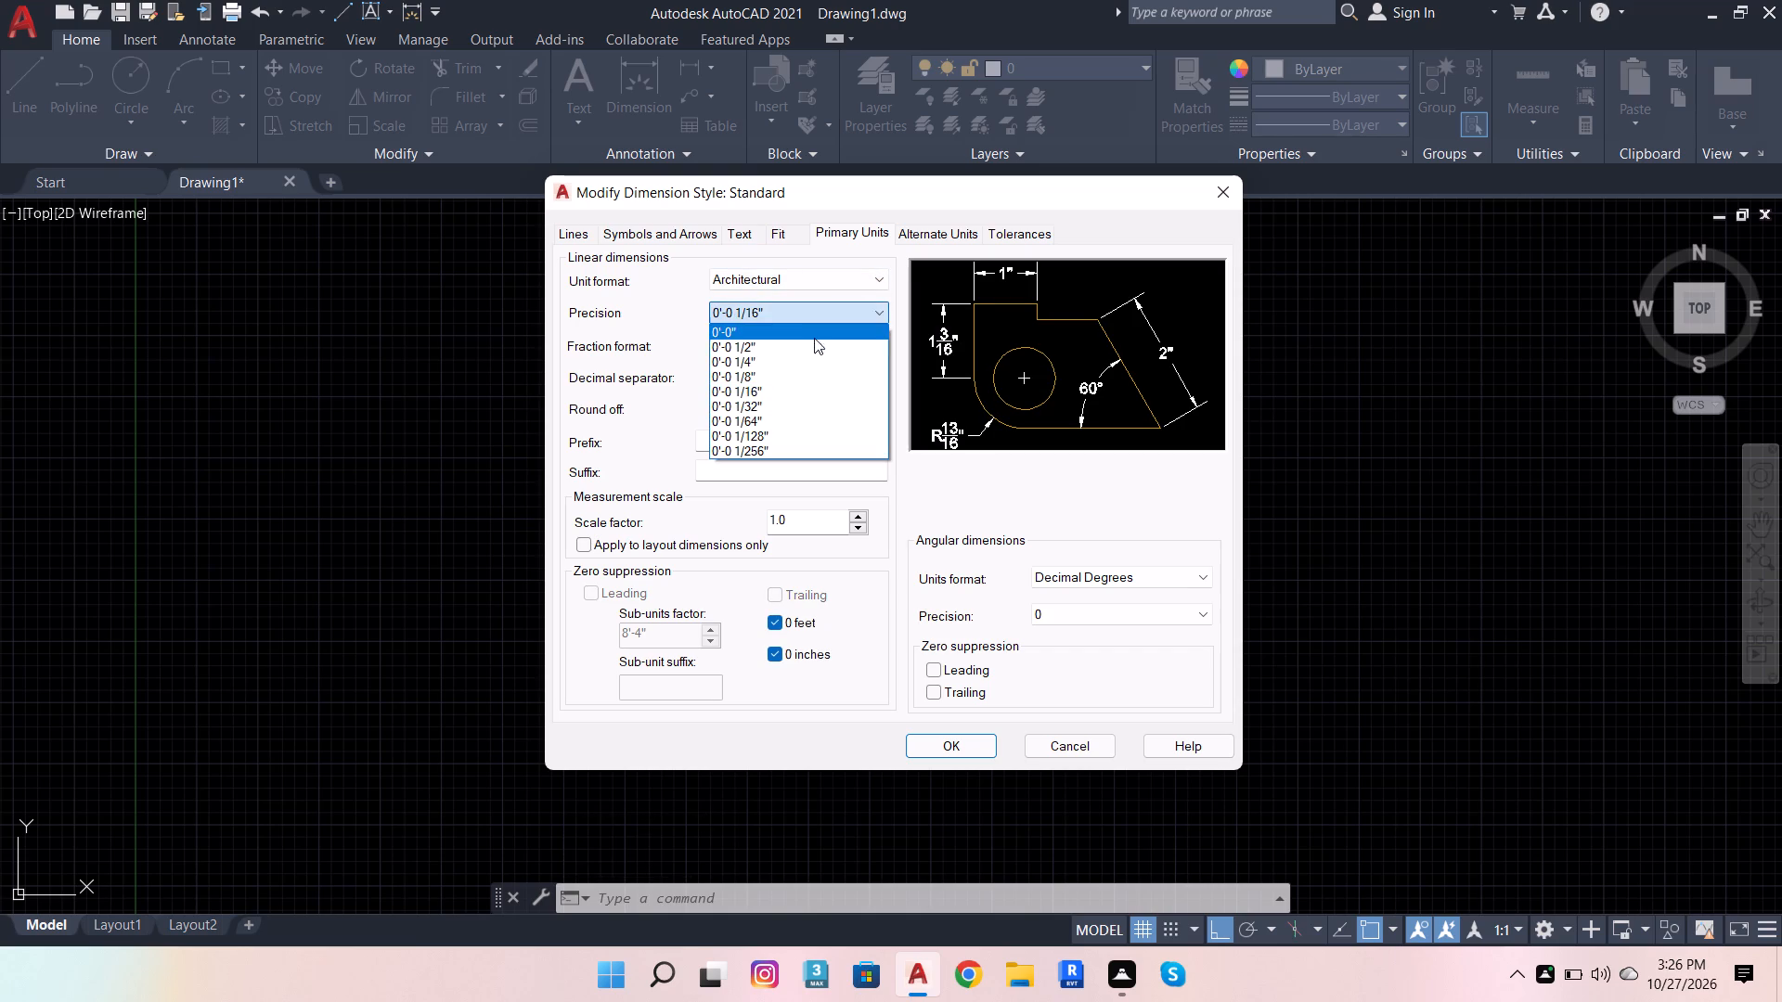
pyautogui.click(813, 344)
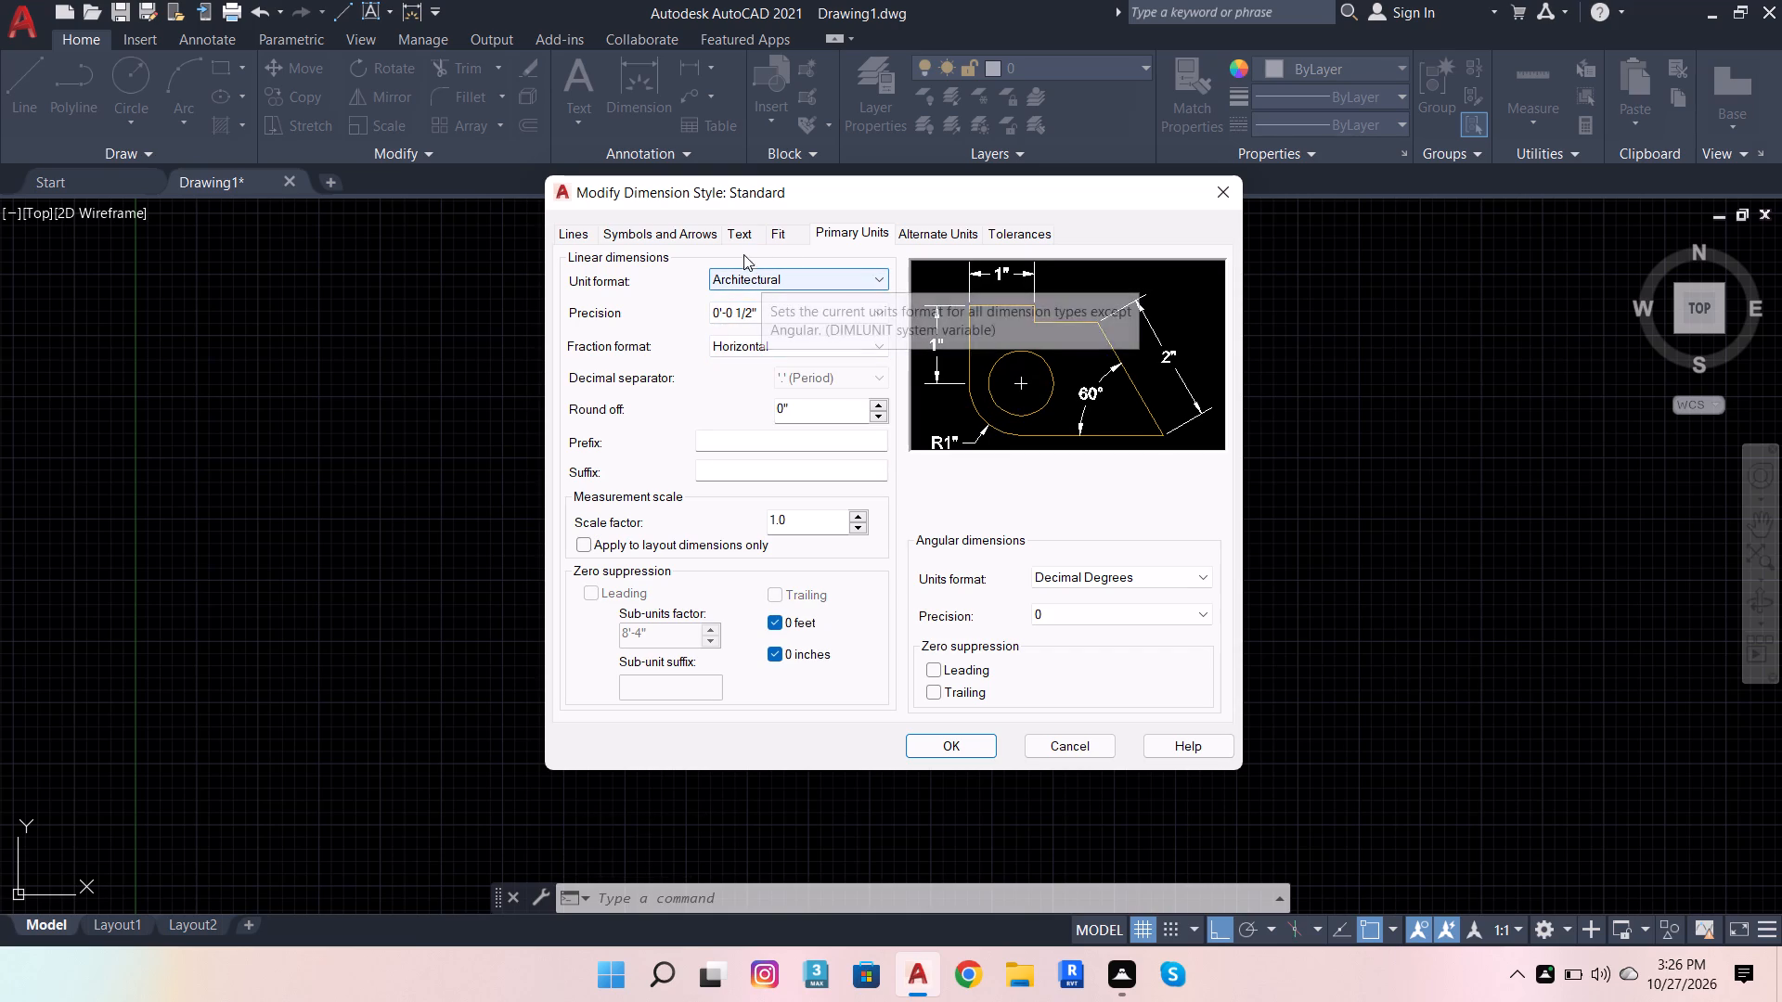
# Set the Standard dimension style's text height to 4".
pyautogui.click(743, 236)
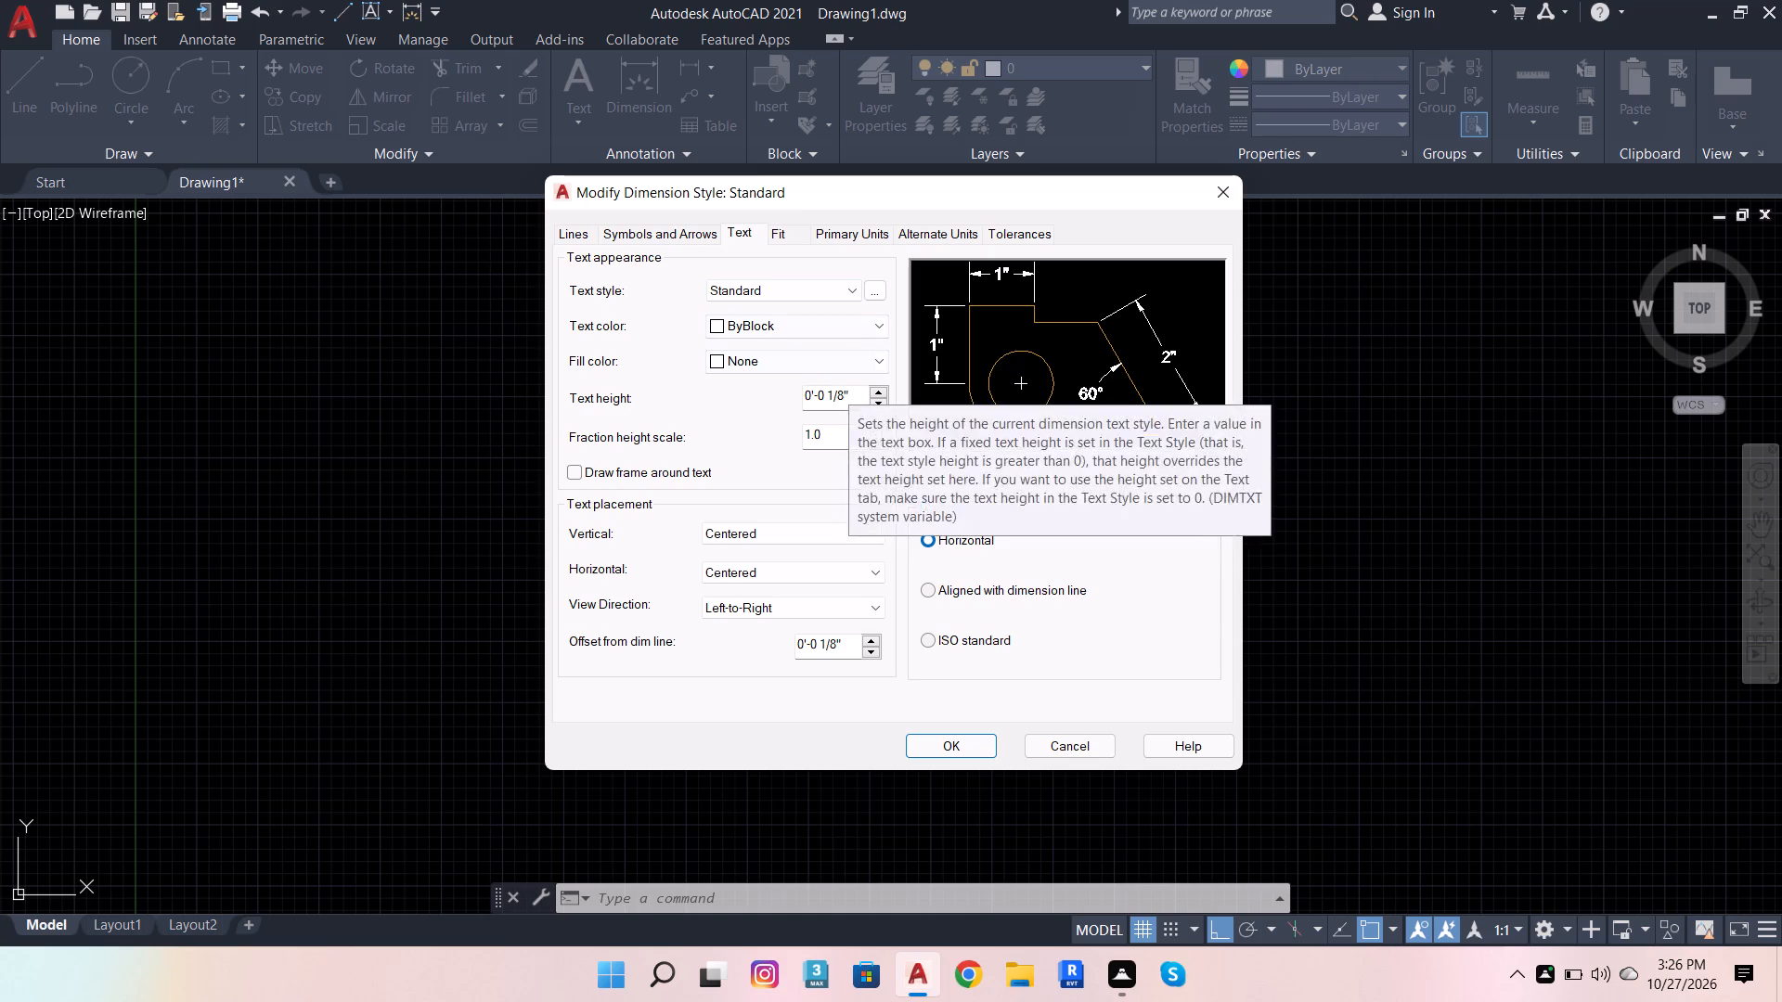
pyautogui.moveTo(857, 395); pyautogui.dragTo(686, 409)
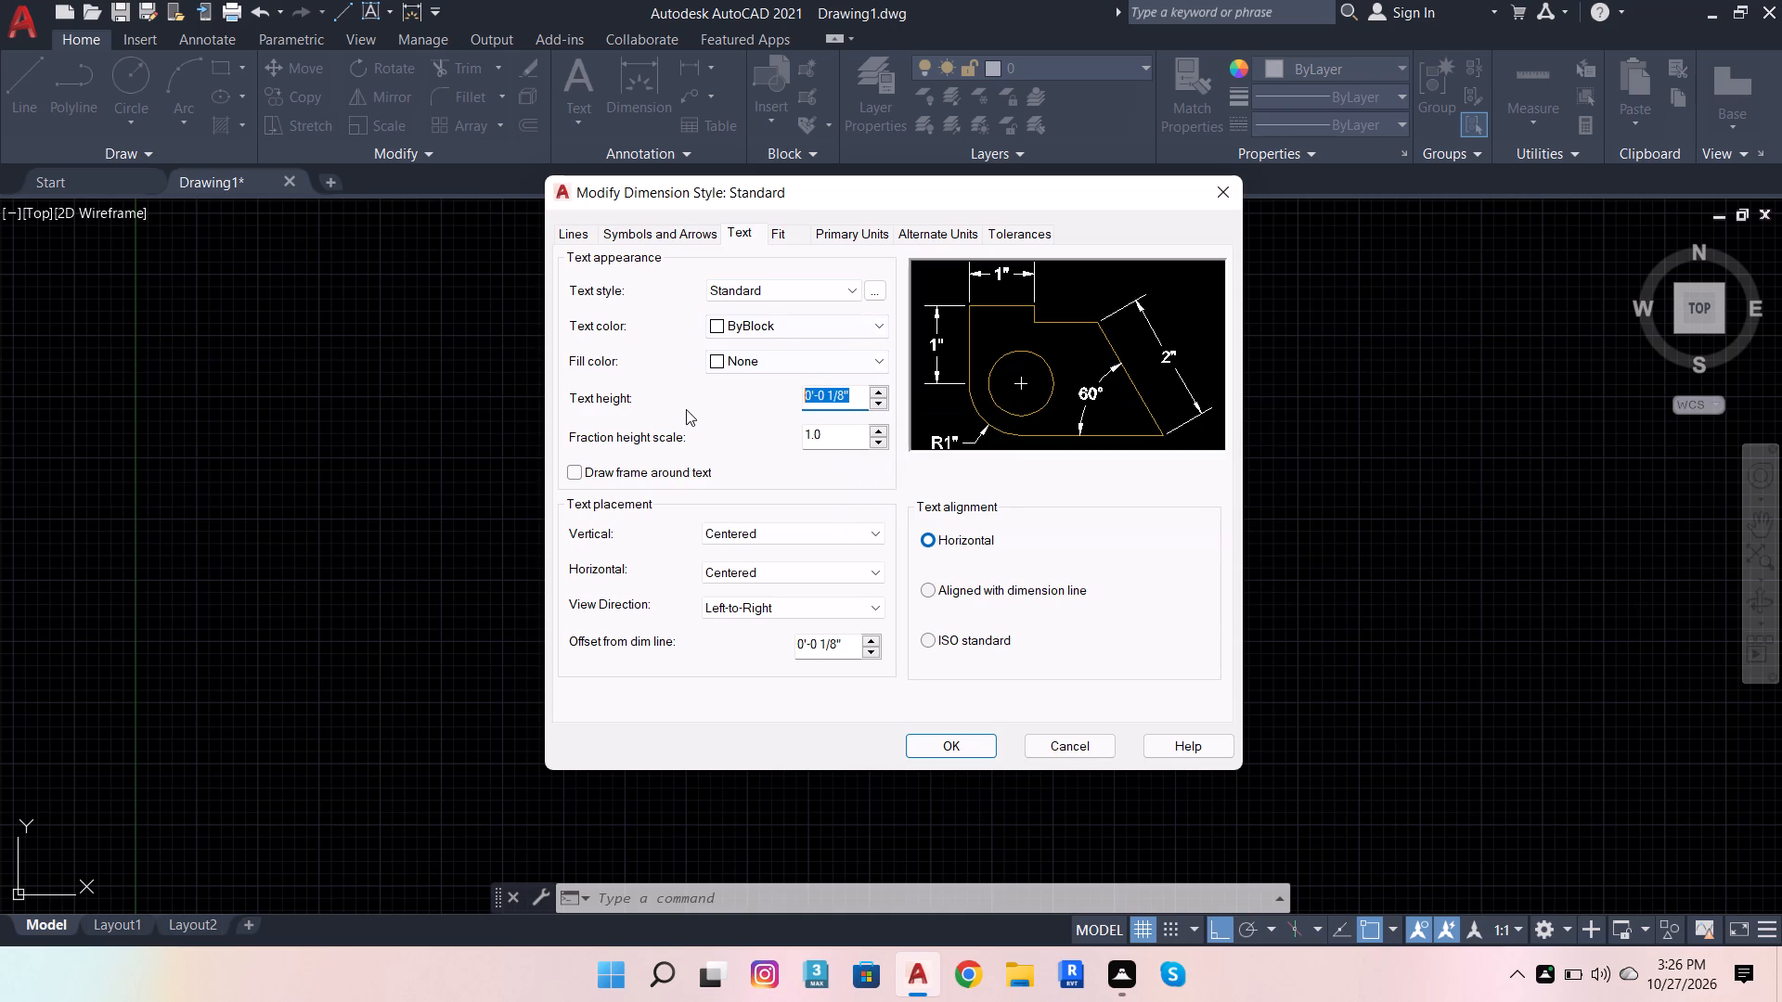
pyautogui.press('4')
pyautogui.press('Return')
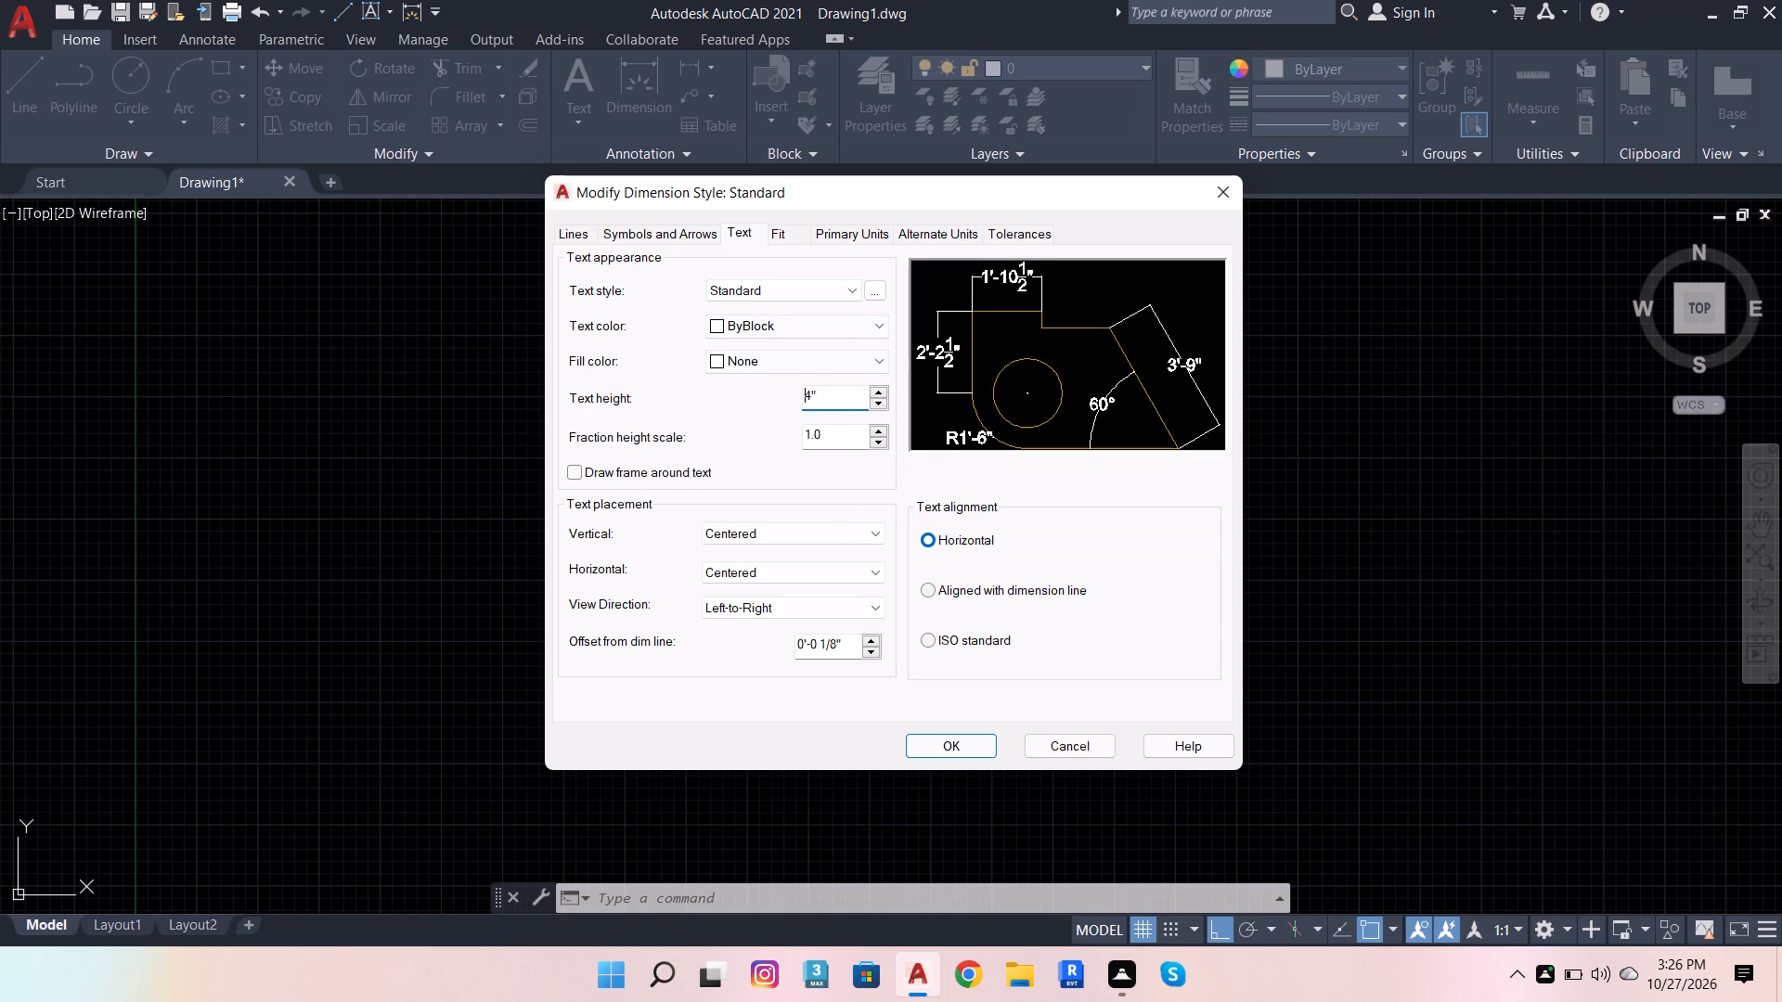
# Align the Standard dimension style's text with the dimension line.
pyautogui.click(934, 585)
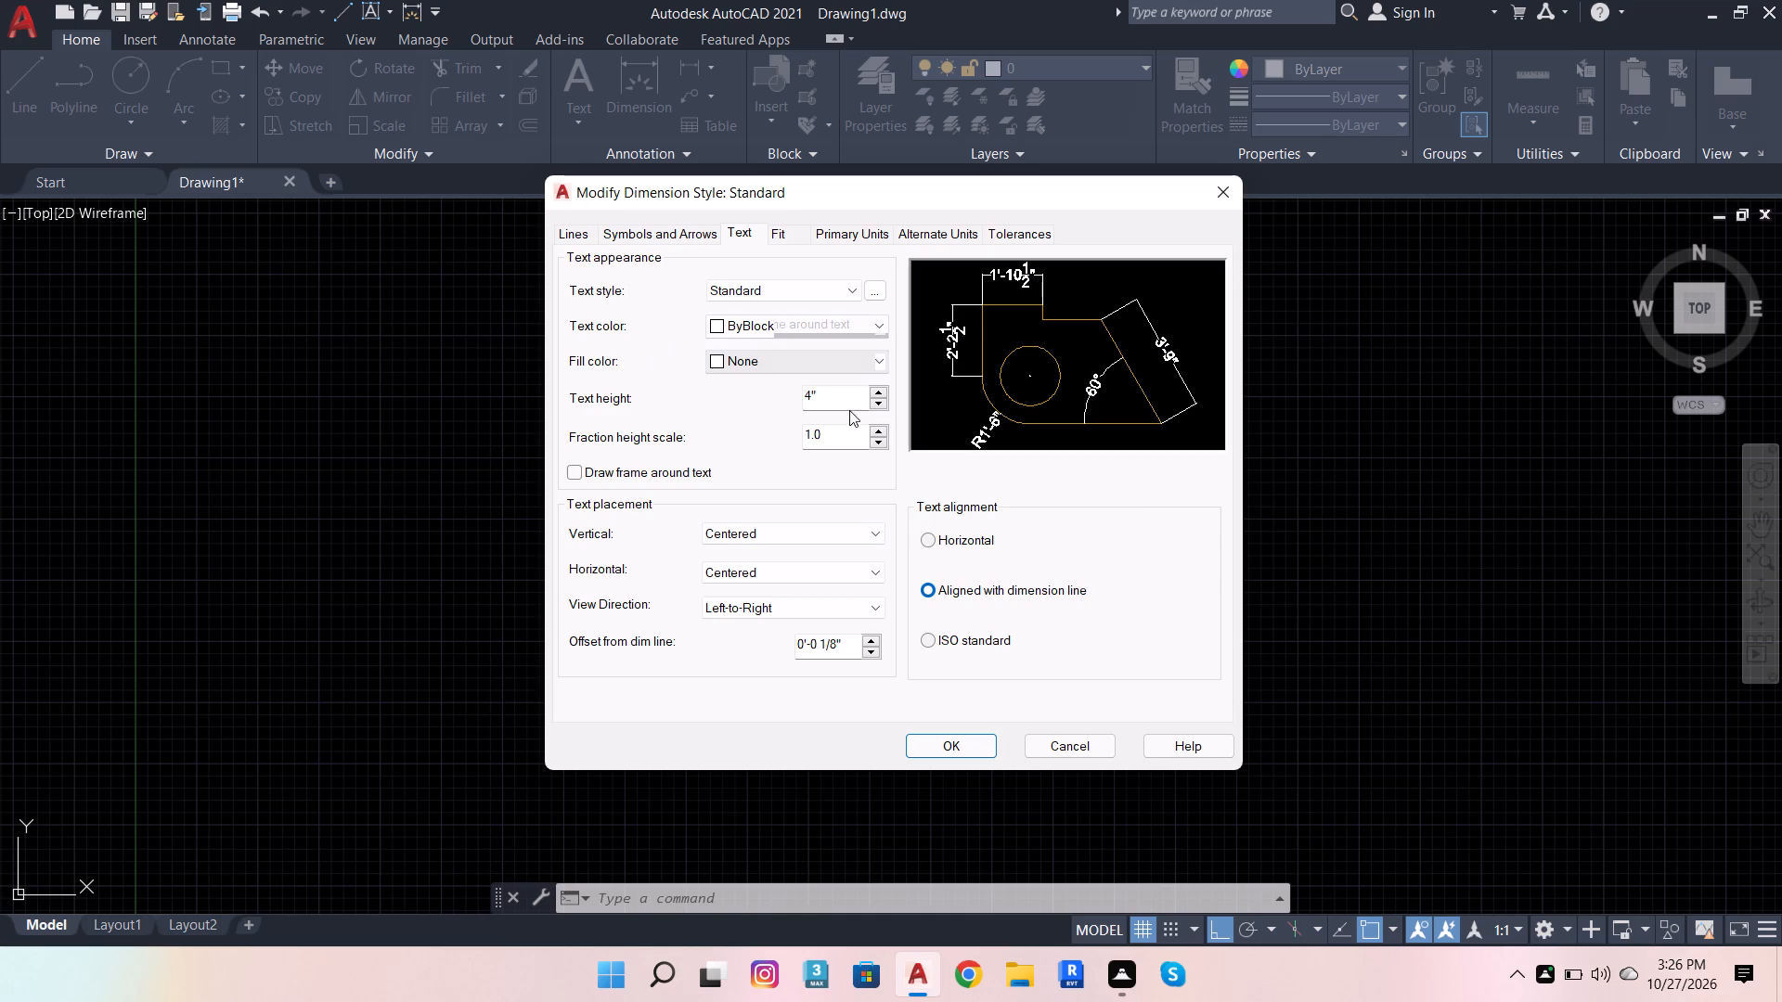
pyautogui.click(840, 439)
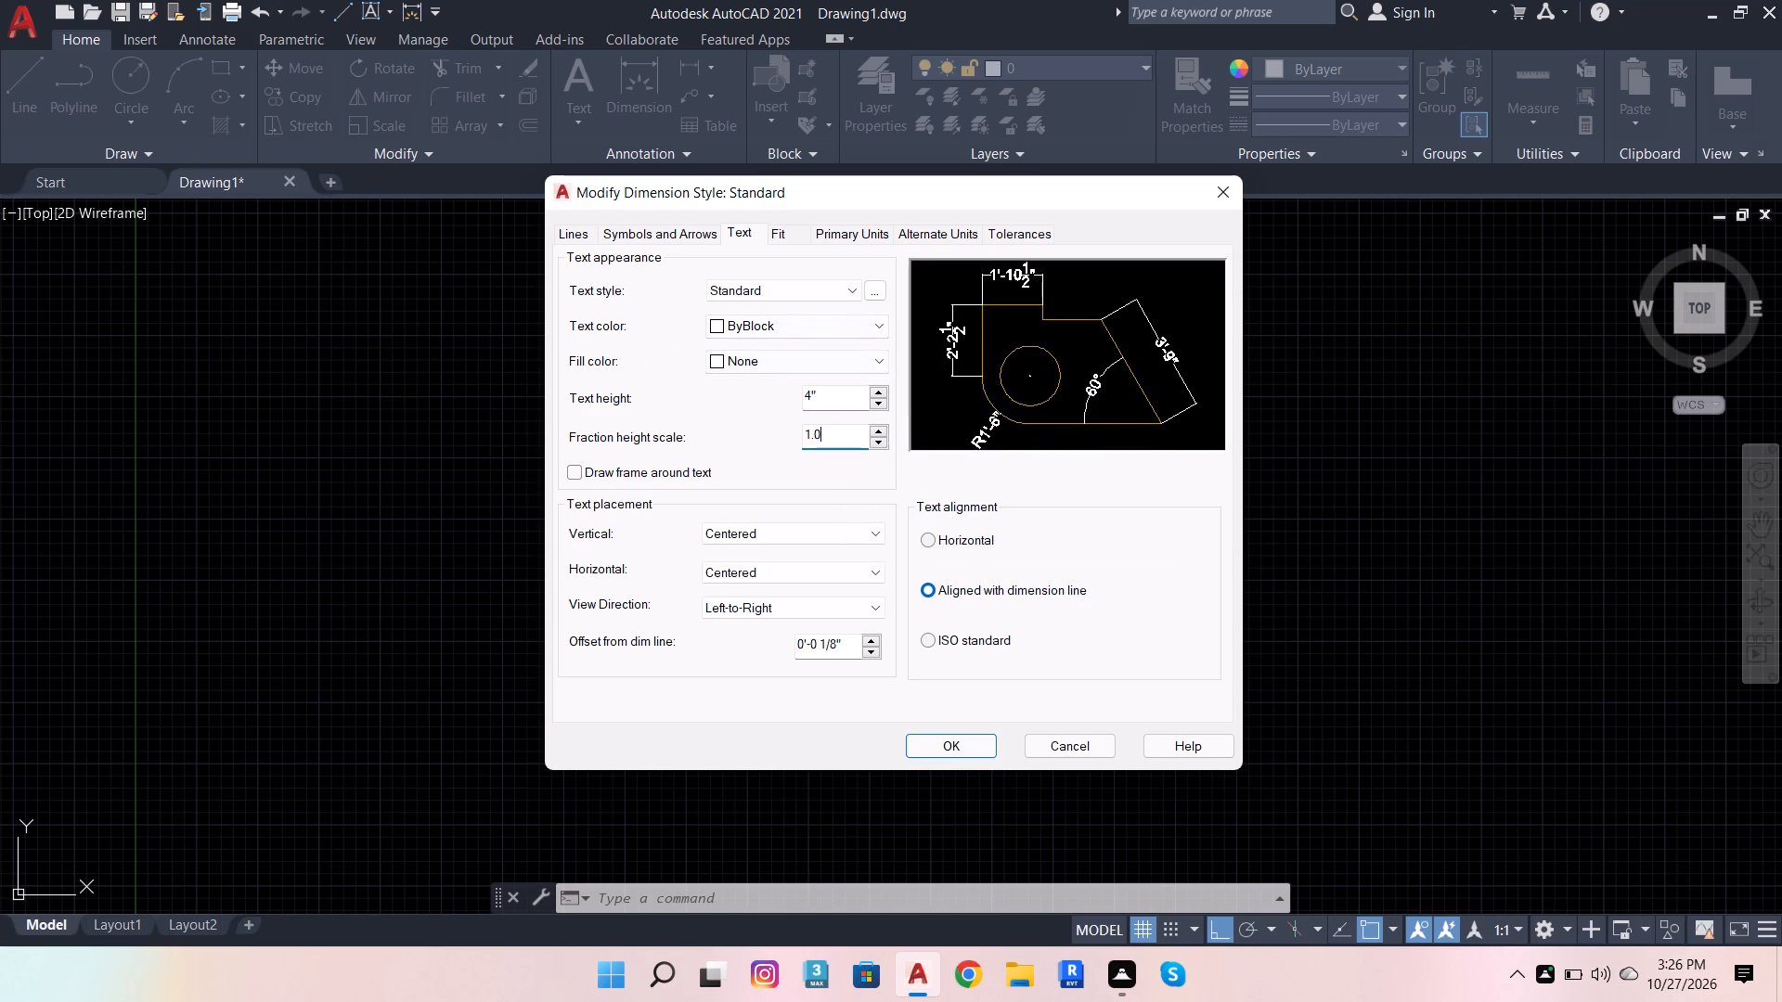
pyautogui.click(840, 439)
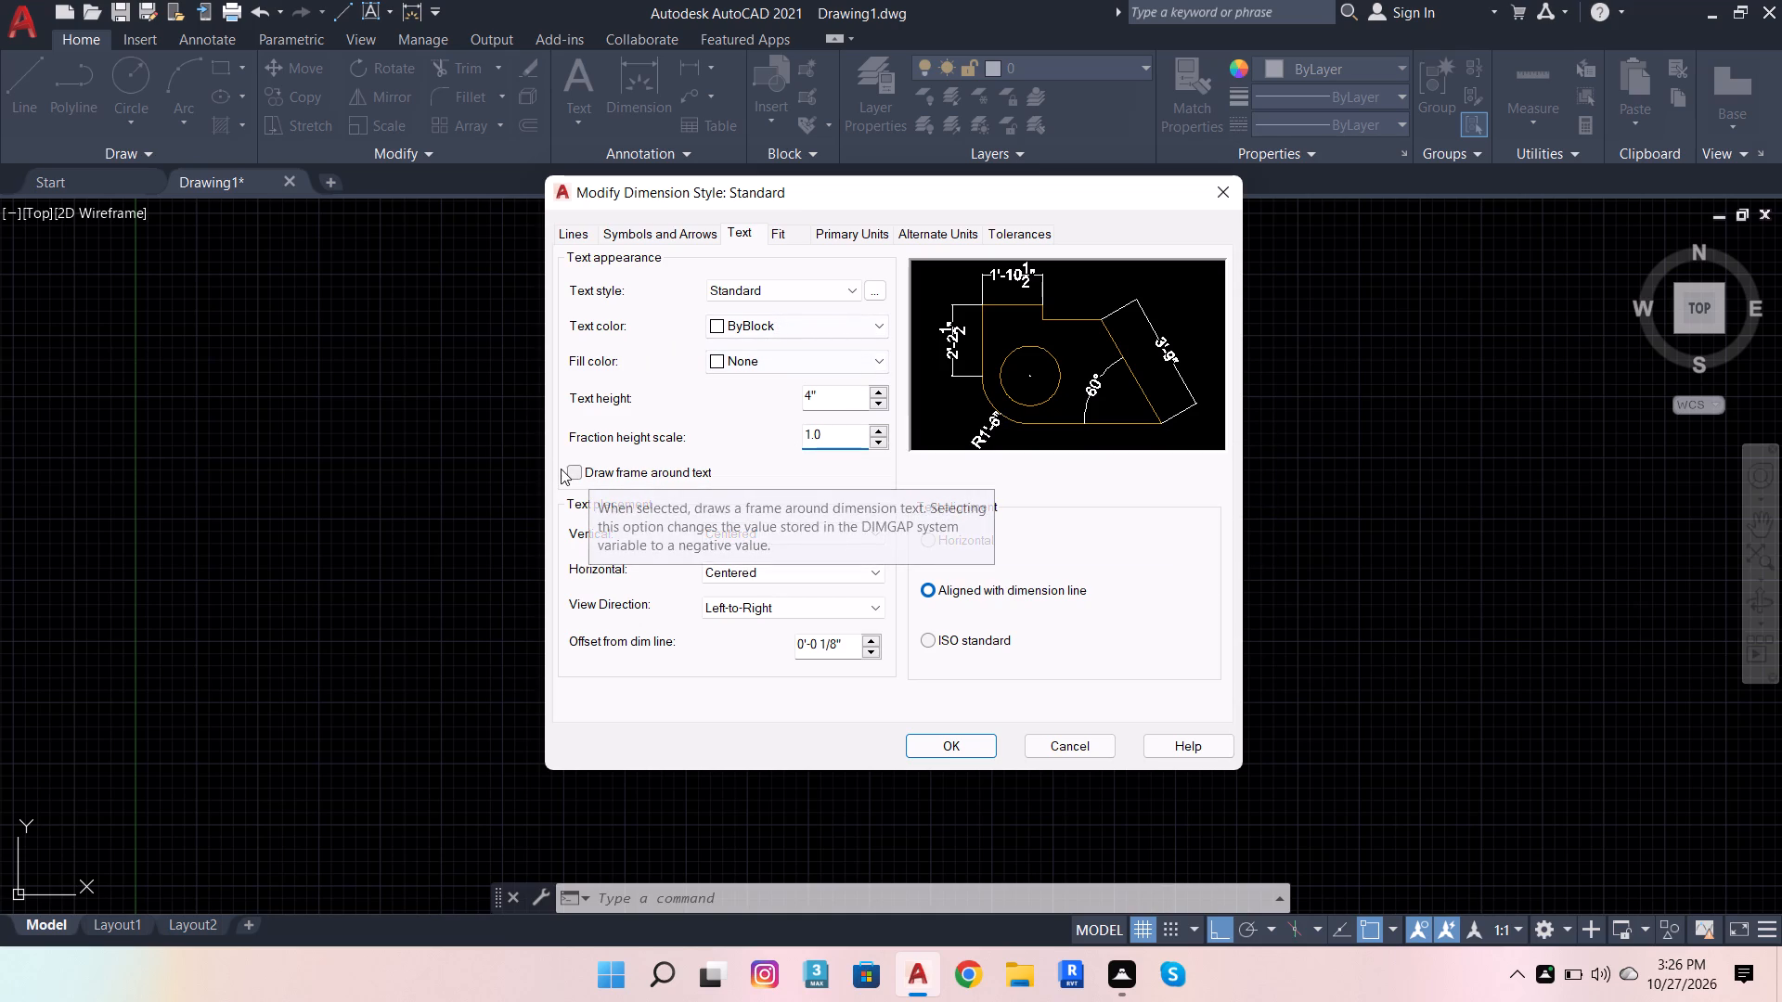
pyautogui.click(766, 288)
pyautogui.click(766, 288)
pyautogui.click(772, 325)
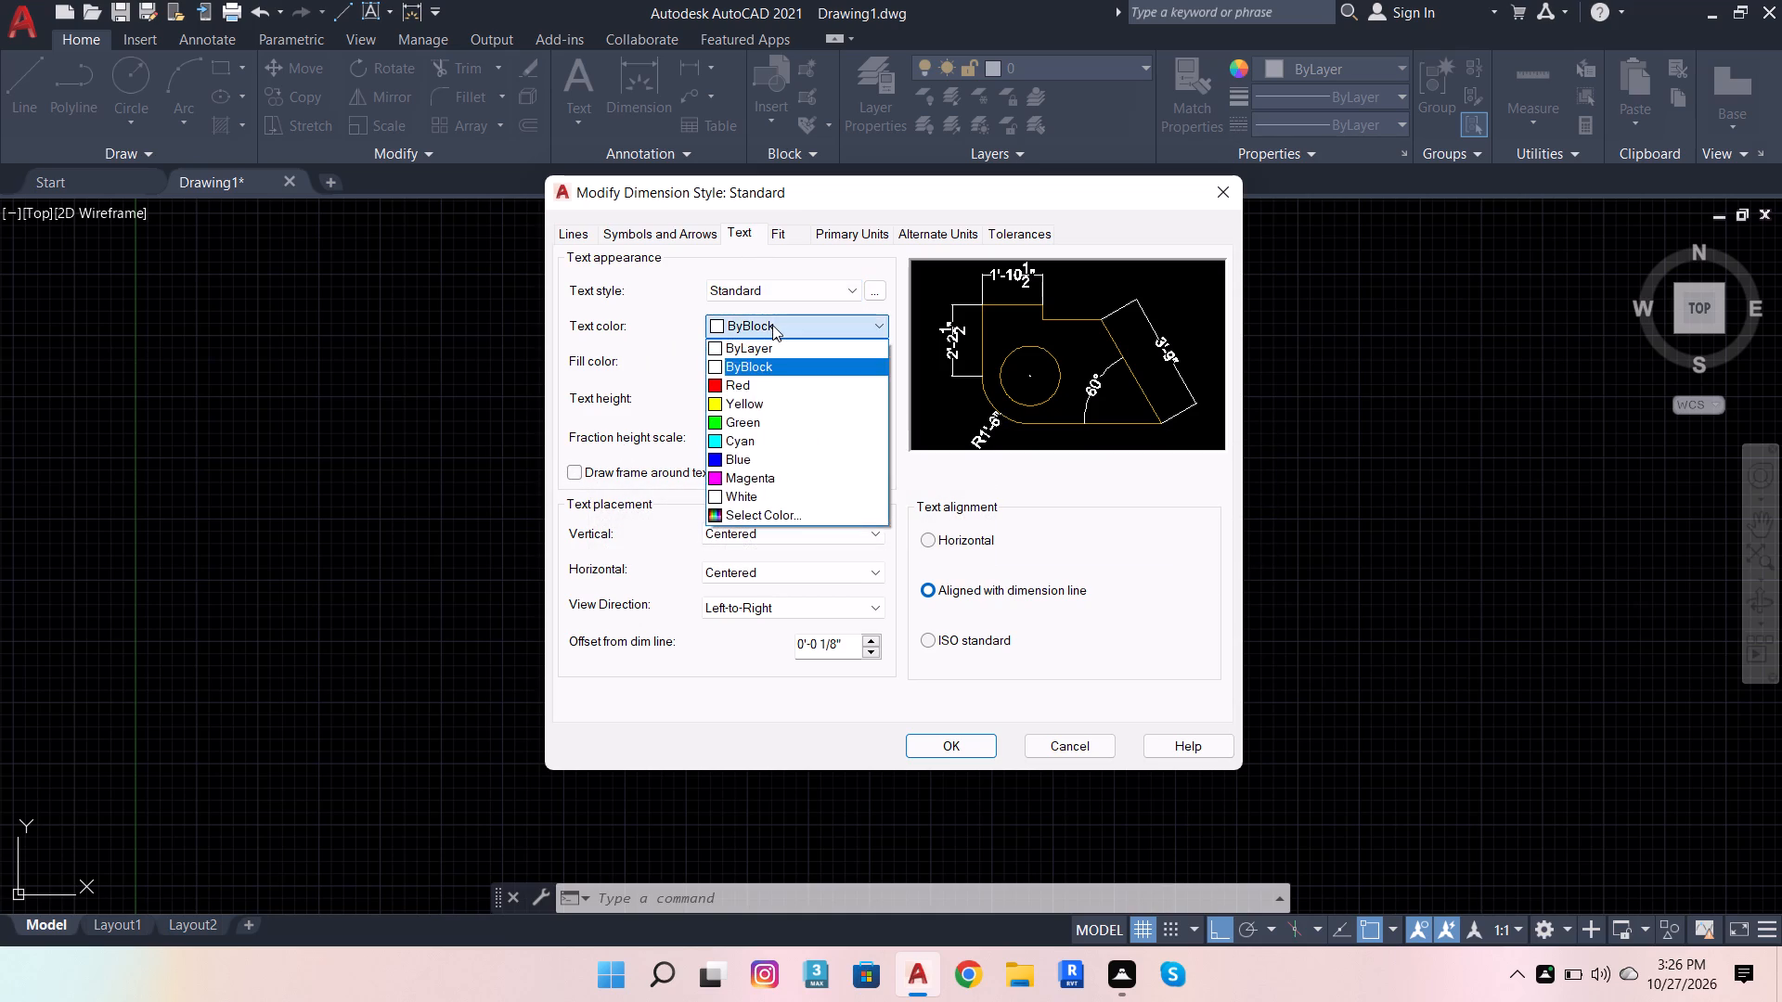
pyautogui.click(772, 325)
# Set the Standard dimension style's arrow size to 1" and apply the modified style.
pyautogui.click(665, 235)
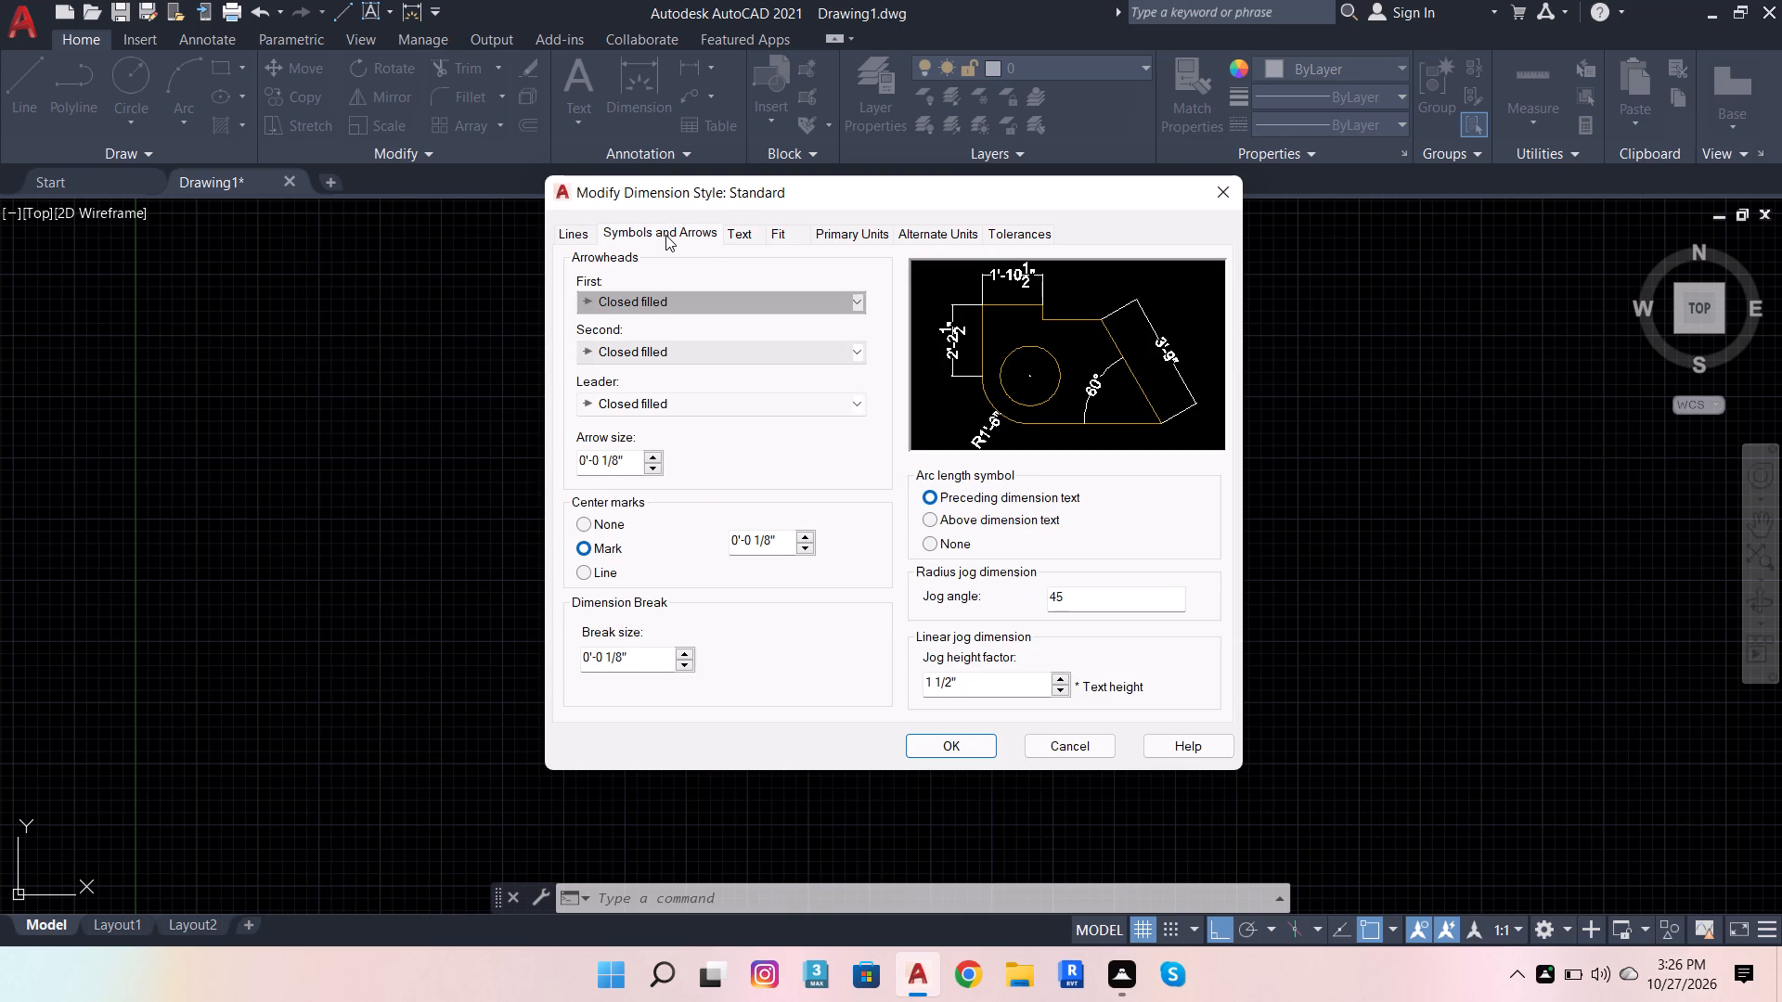
pyautogui.moveTo(631, 459); pyautogui.dragTo(500, 474)
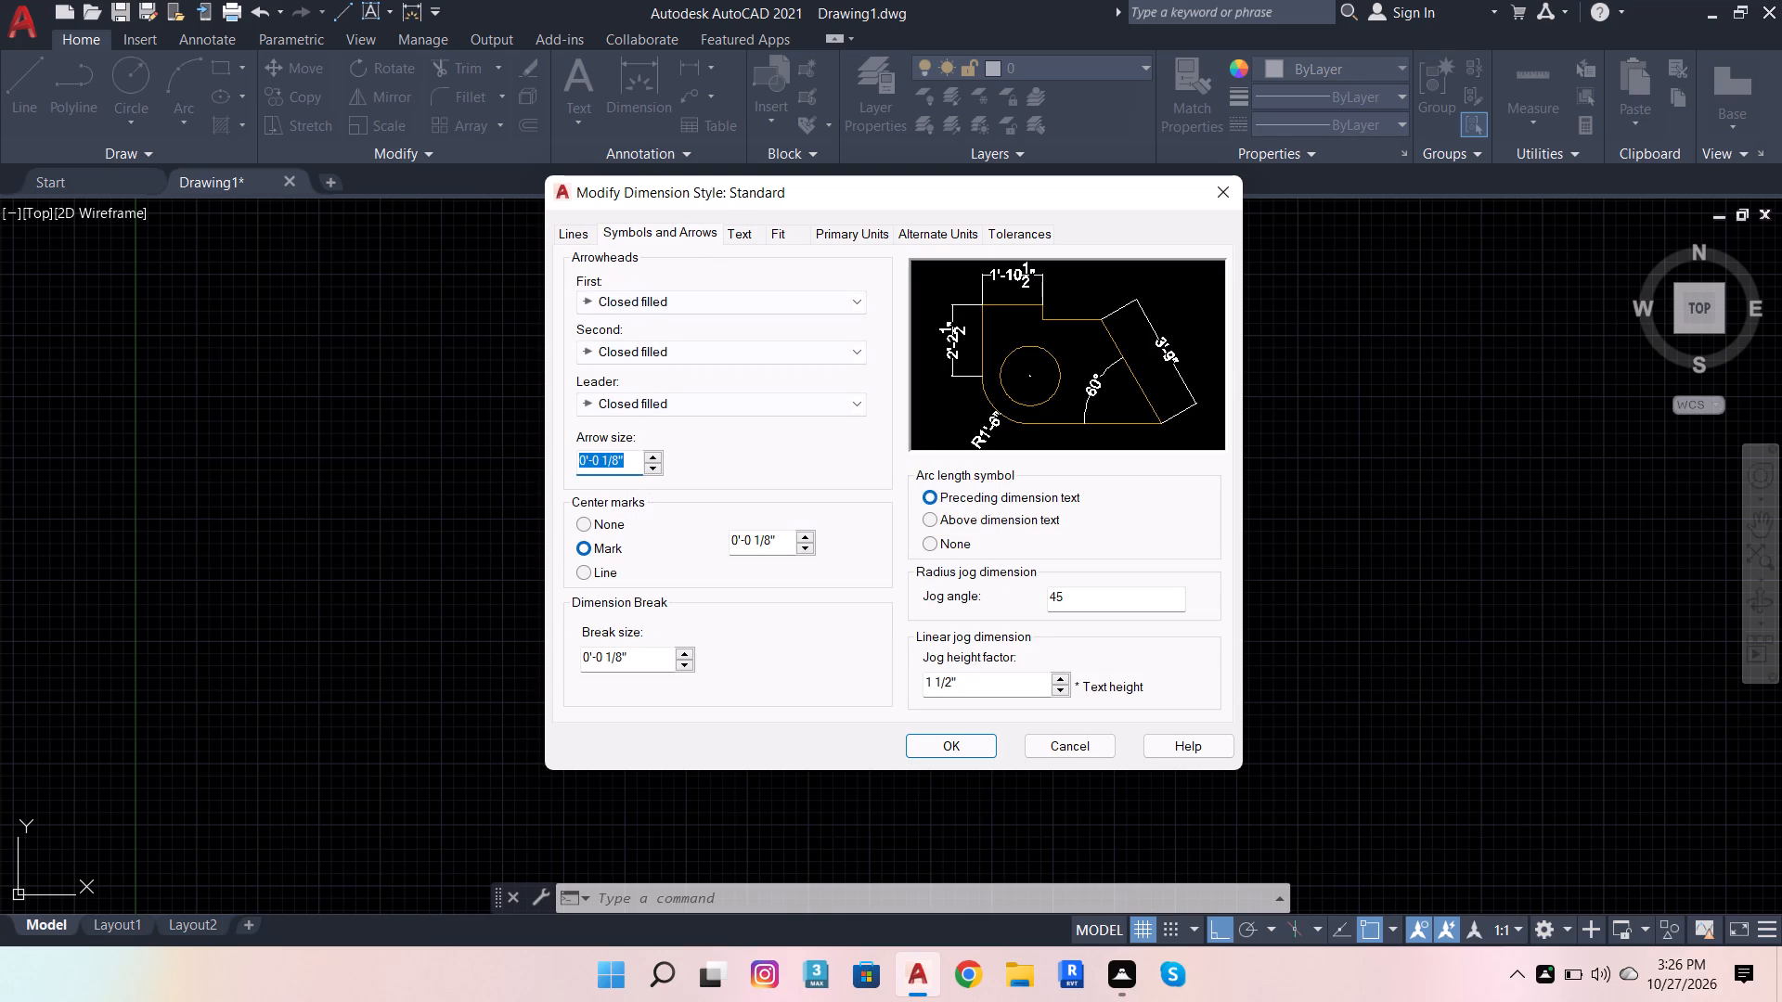
pyautogui.moveTo(500, 474); pyautogui.dragTo(498, 474)
pyautogui.press('1')
pyautogui.press('Return')
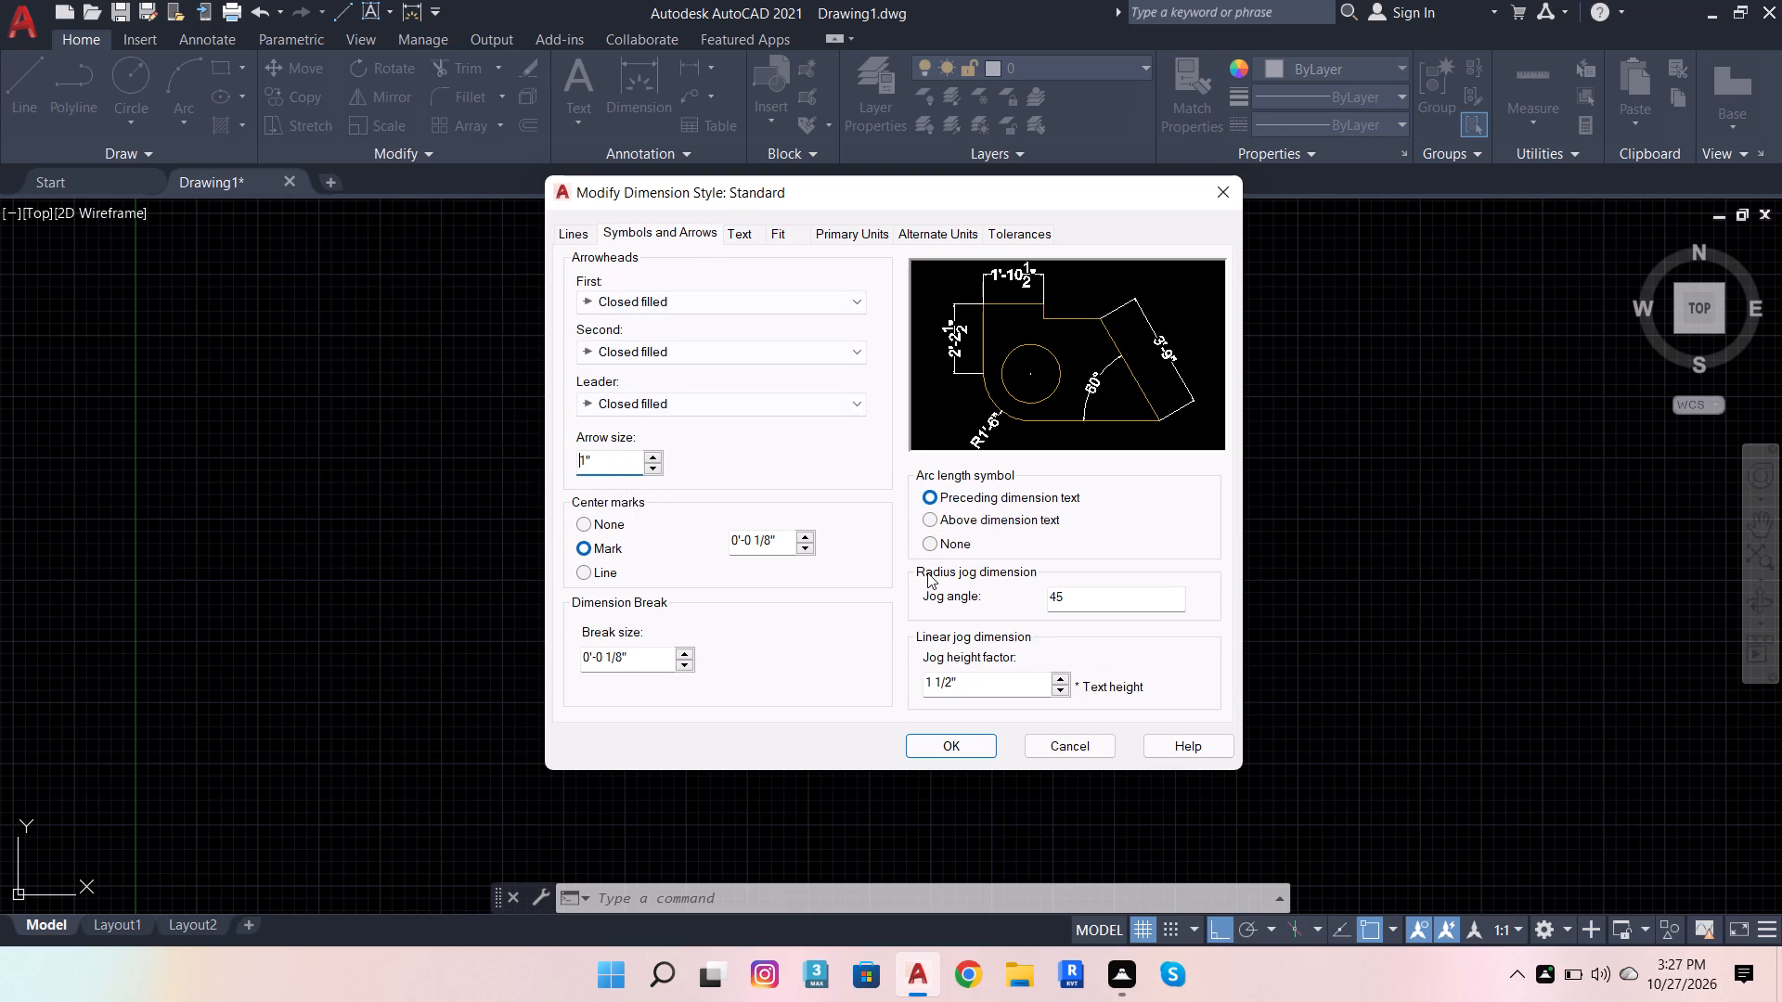
pyautogui.click(742, 238)
pyautogui.click(961, 746)
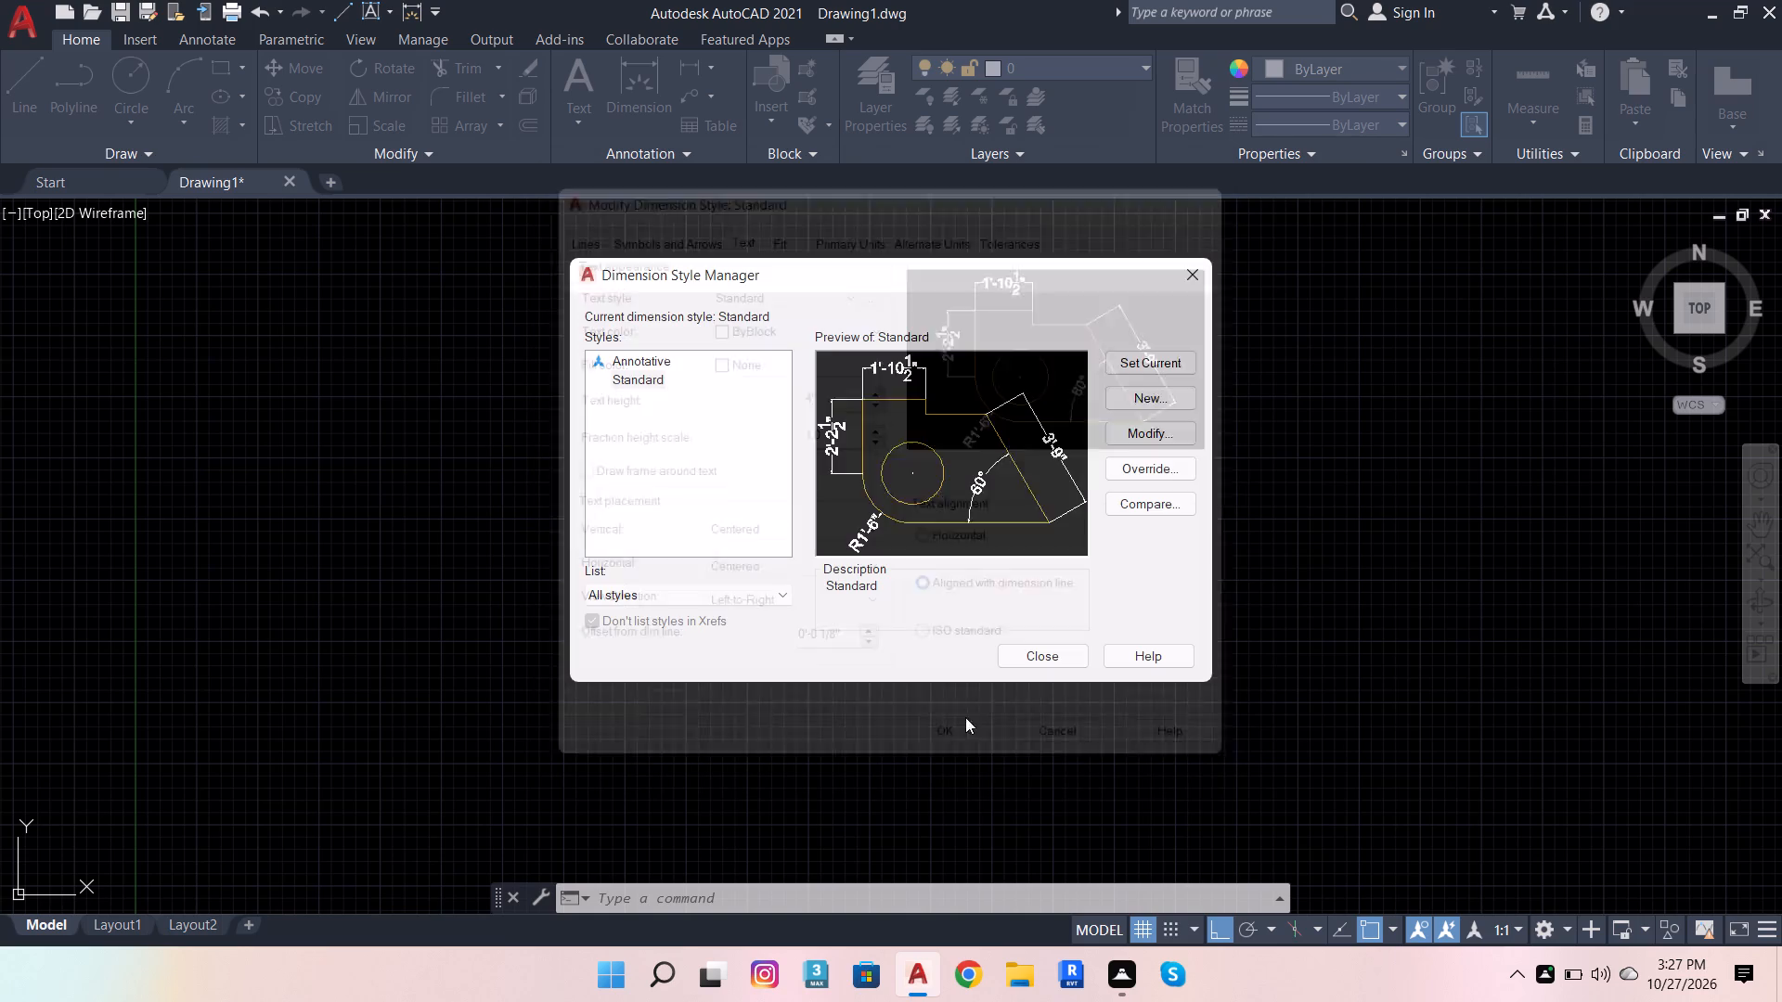
# Make Standard the current dimension style and finish managing dimension styles.
pyautogui.click(1158, 364)
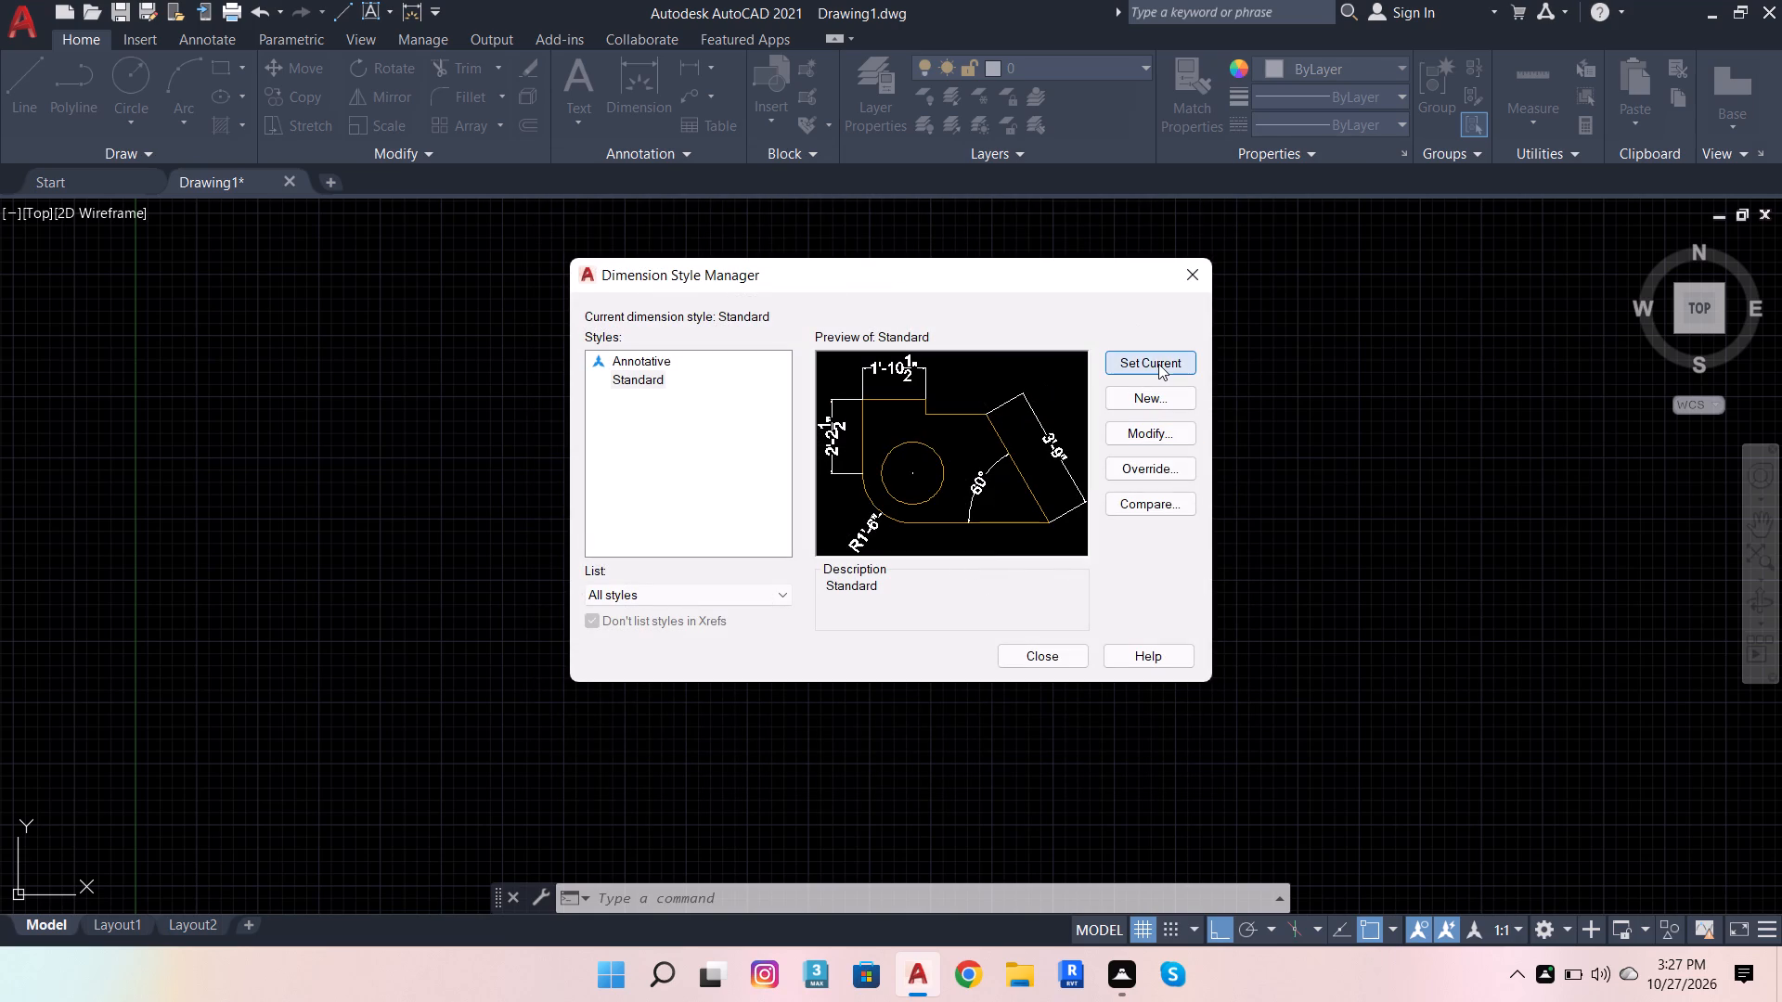
pyautogui.click(1158, 364)
pyautogui.click(1064, 661)
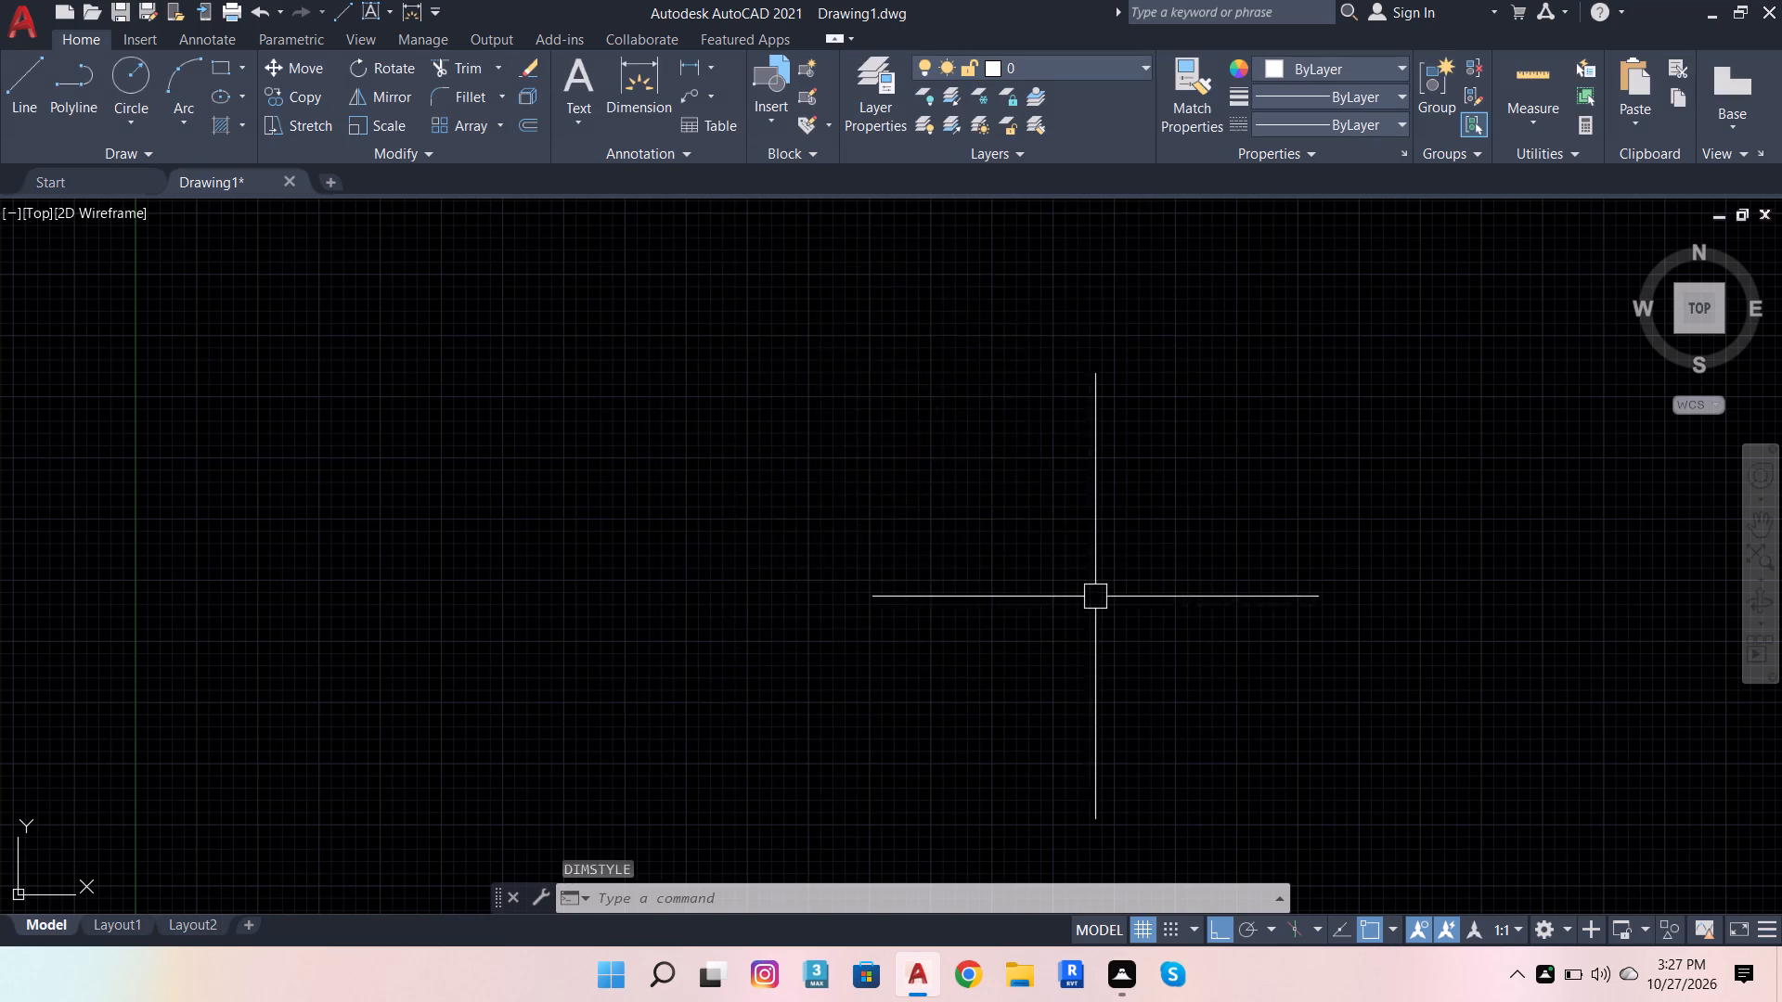
# Draw a horizontal line 7'9.6" long, starting just above and beside the origin.
pyautogui.scroll(-5, 1097, 591)
pyautogui.scroll(5, 1045, 646)
pyautogui.scroll(3, 694, 584)
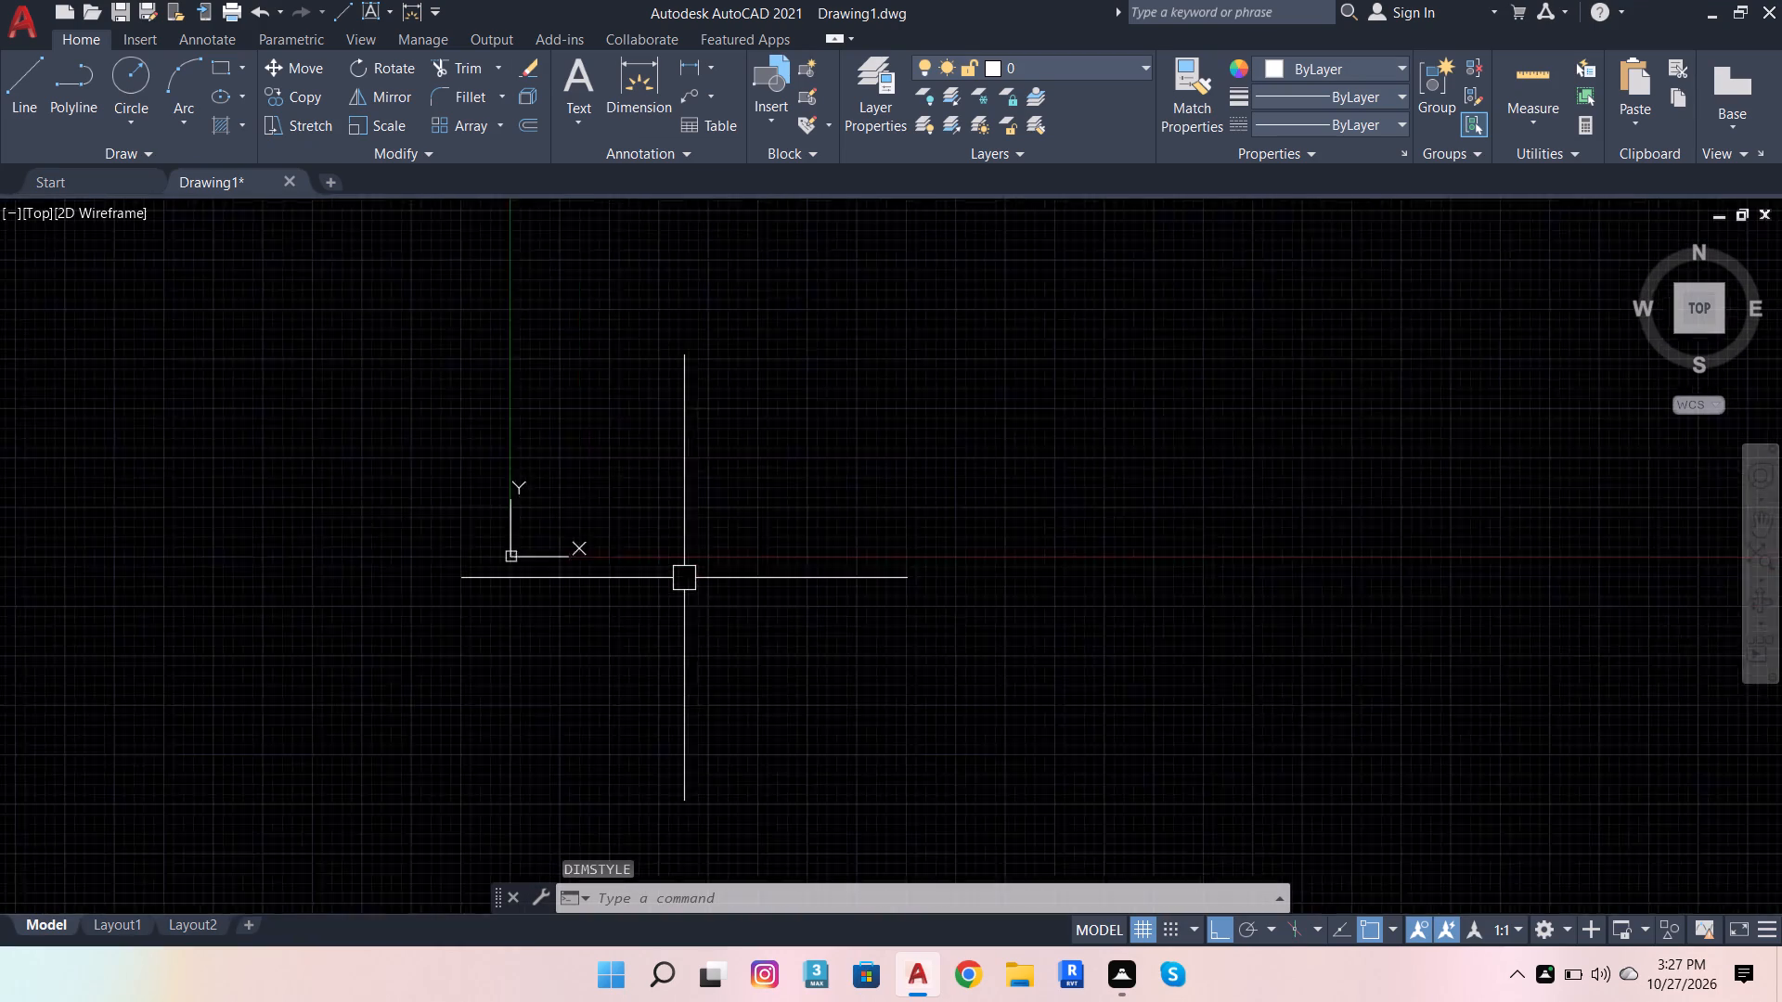
pyautogui.scroll(1, 684, 578)
pyautogui.click(35, 75)
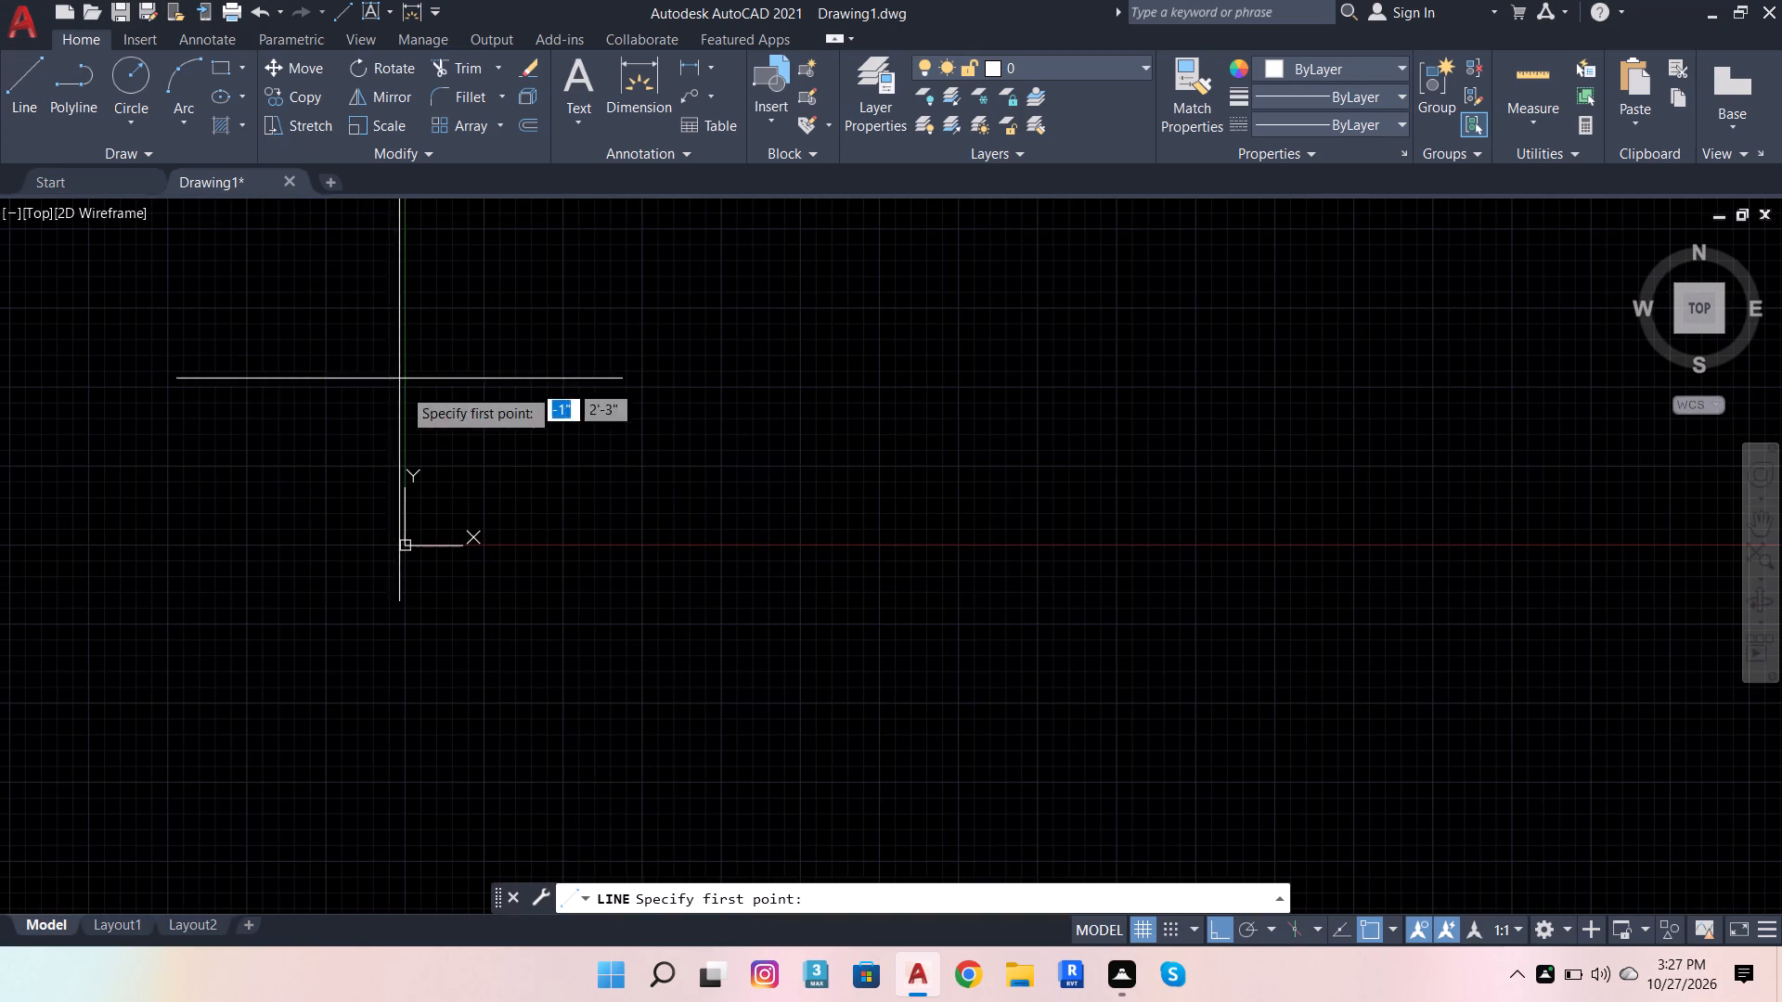
pyautogui.click(458, 481)
pyautogui.scroll(4, 771, 445)
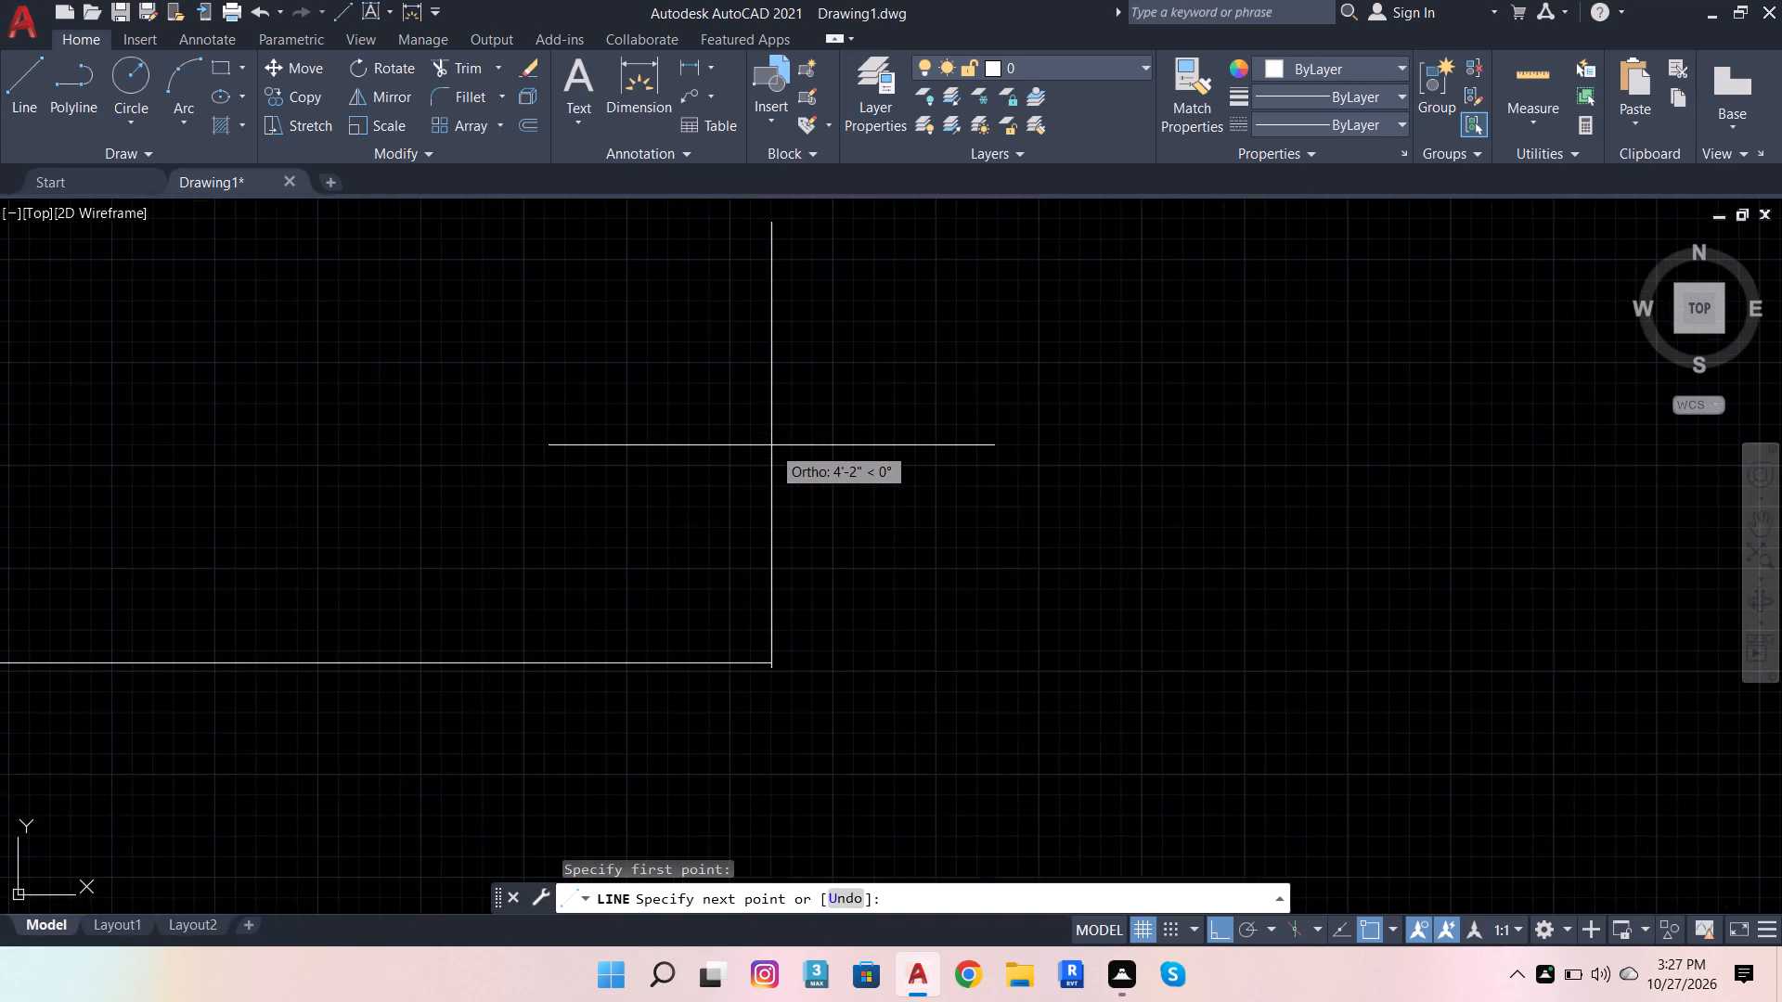
pyautogui.scroll(-4, 771, 445)
pyautogui.scroll(3, 481, 490)
pyautogui.scroll(2, 310, 404)
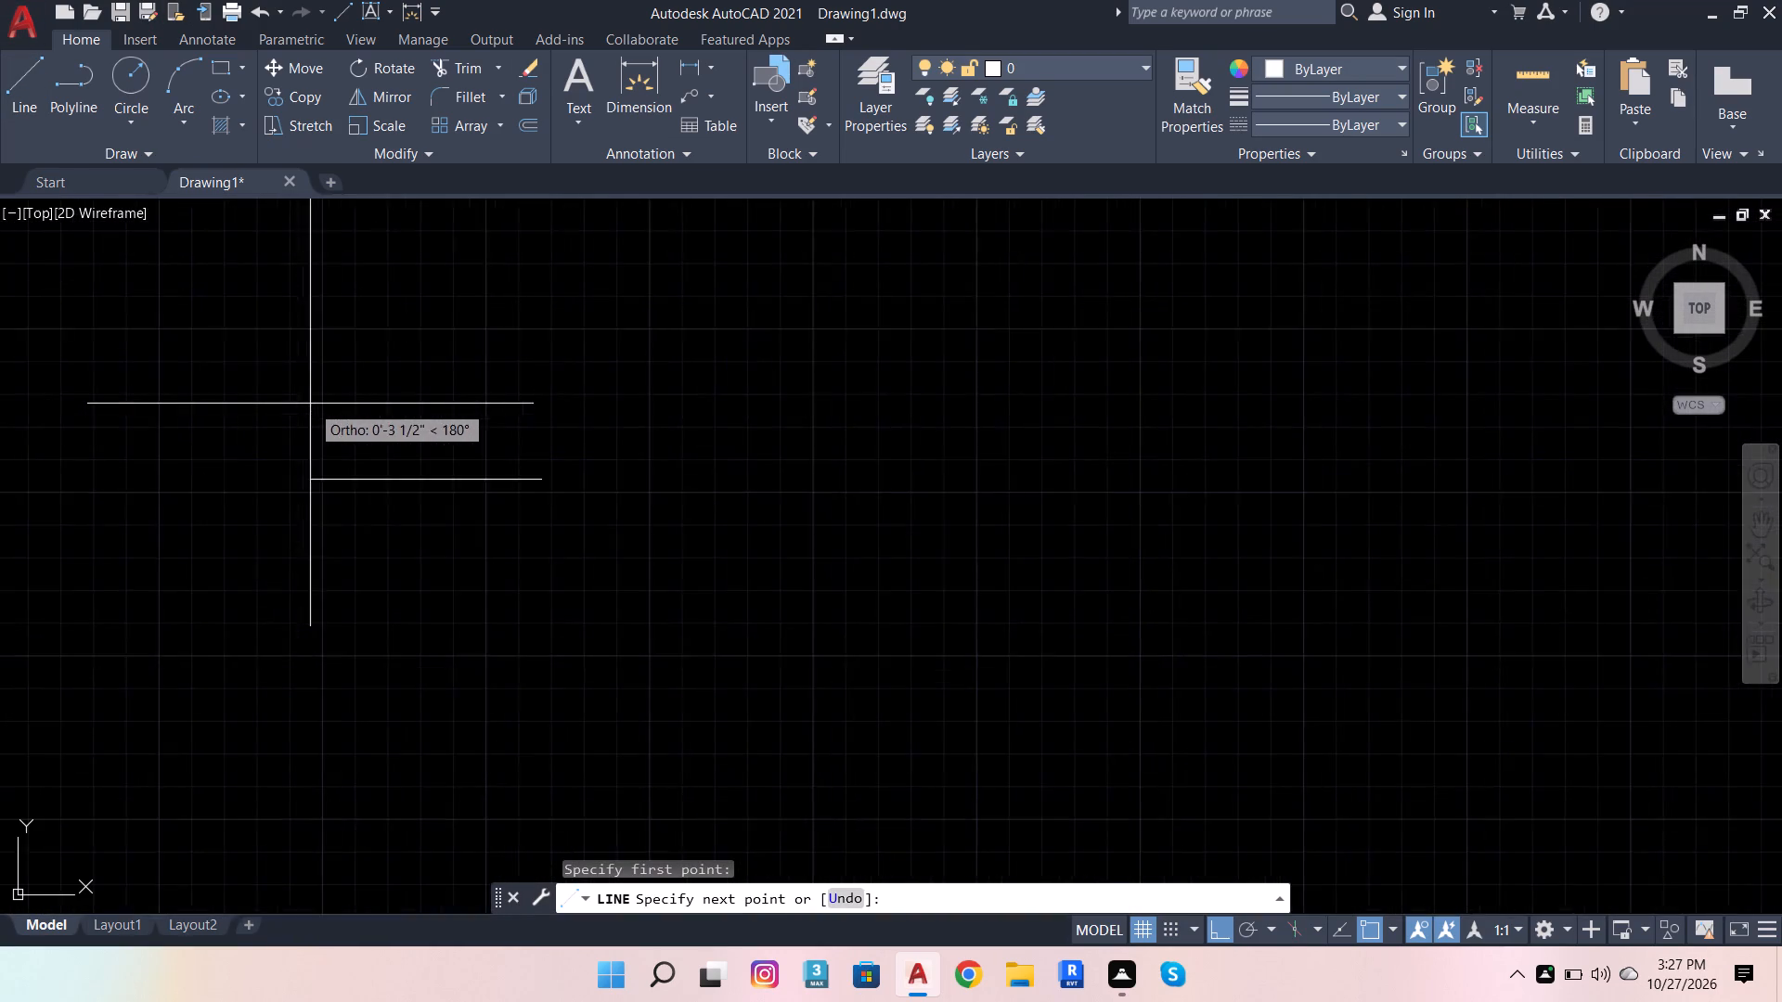
pyautogui.scroll(1, 310, 404)
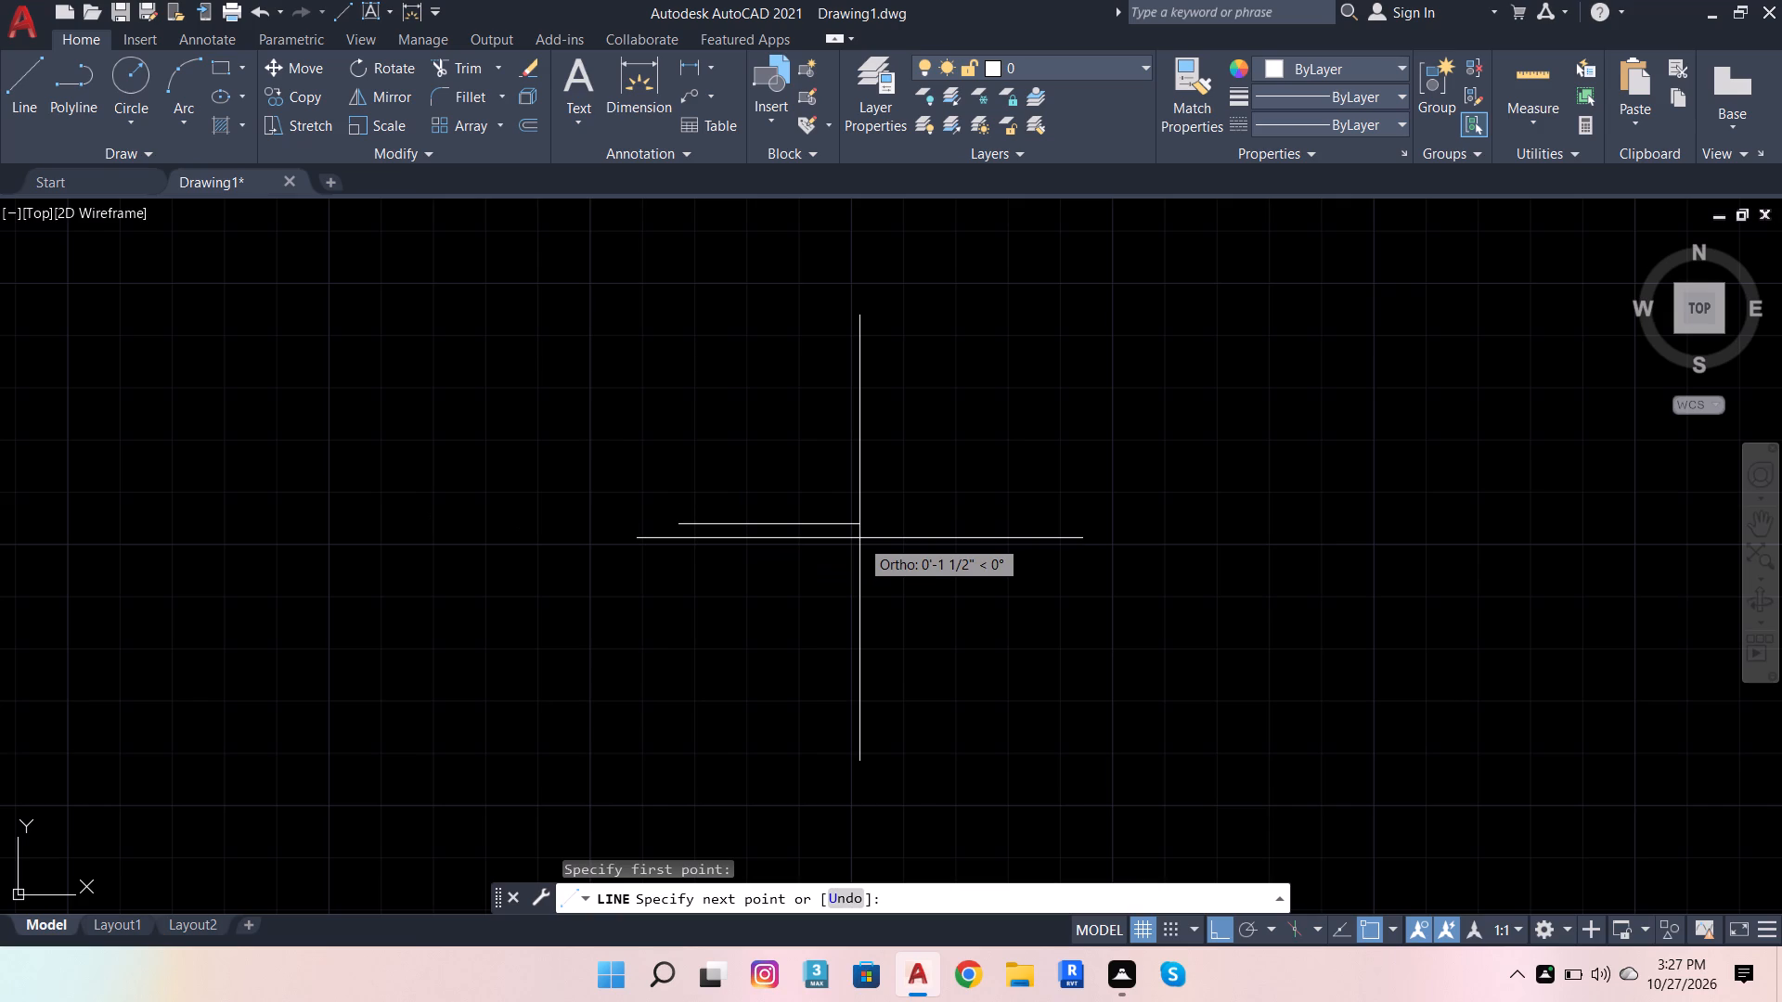
pyautogui.write("7'")
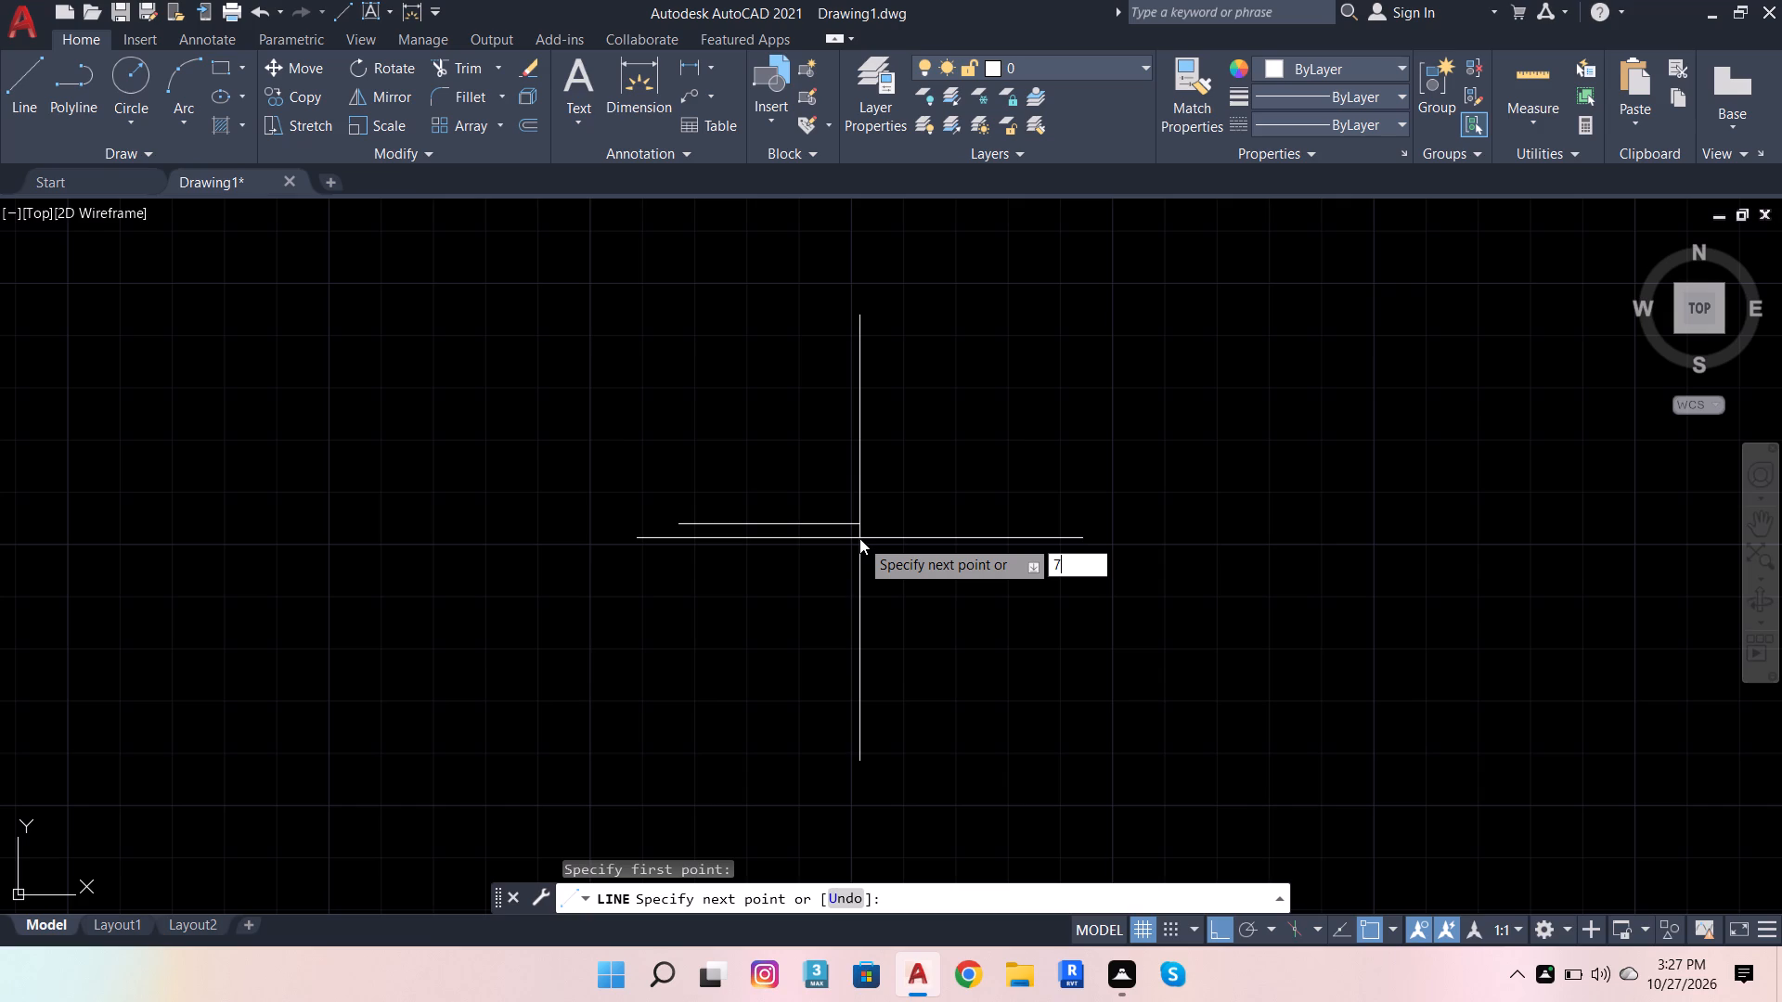
pyautogui.write('9.6')
pyautogui.press('Return')
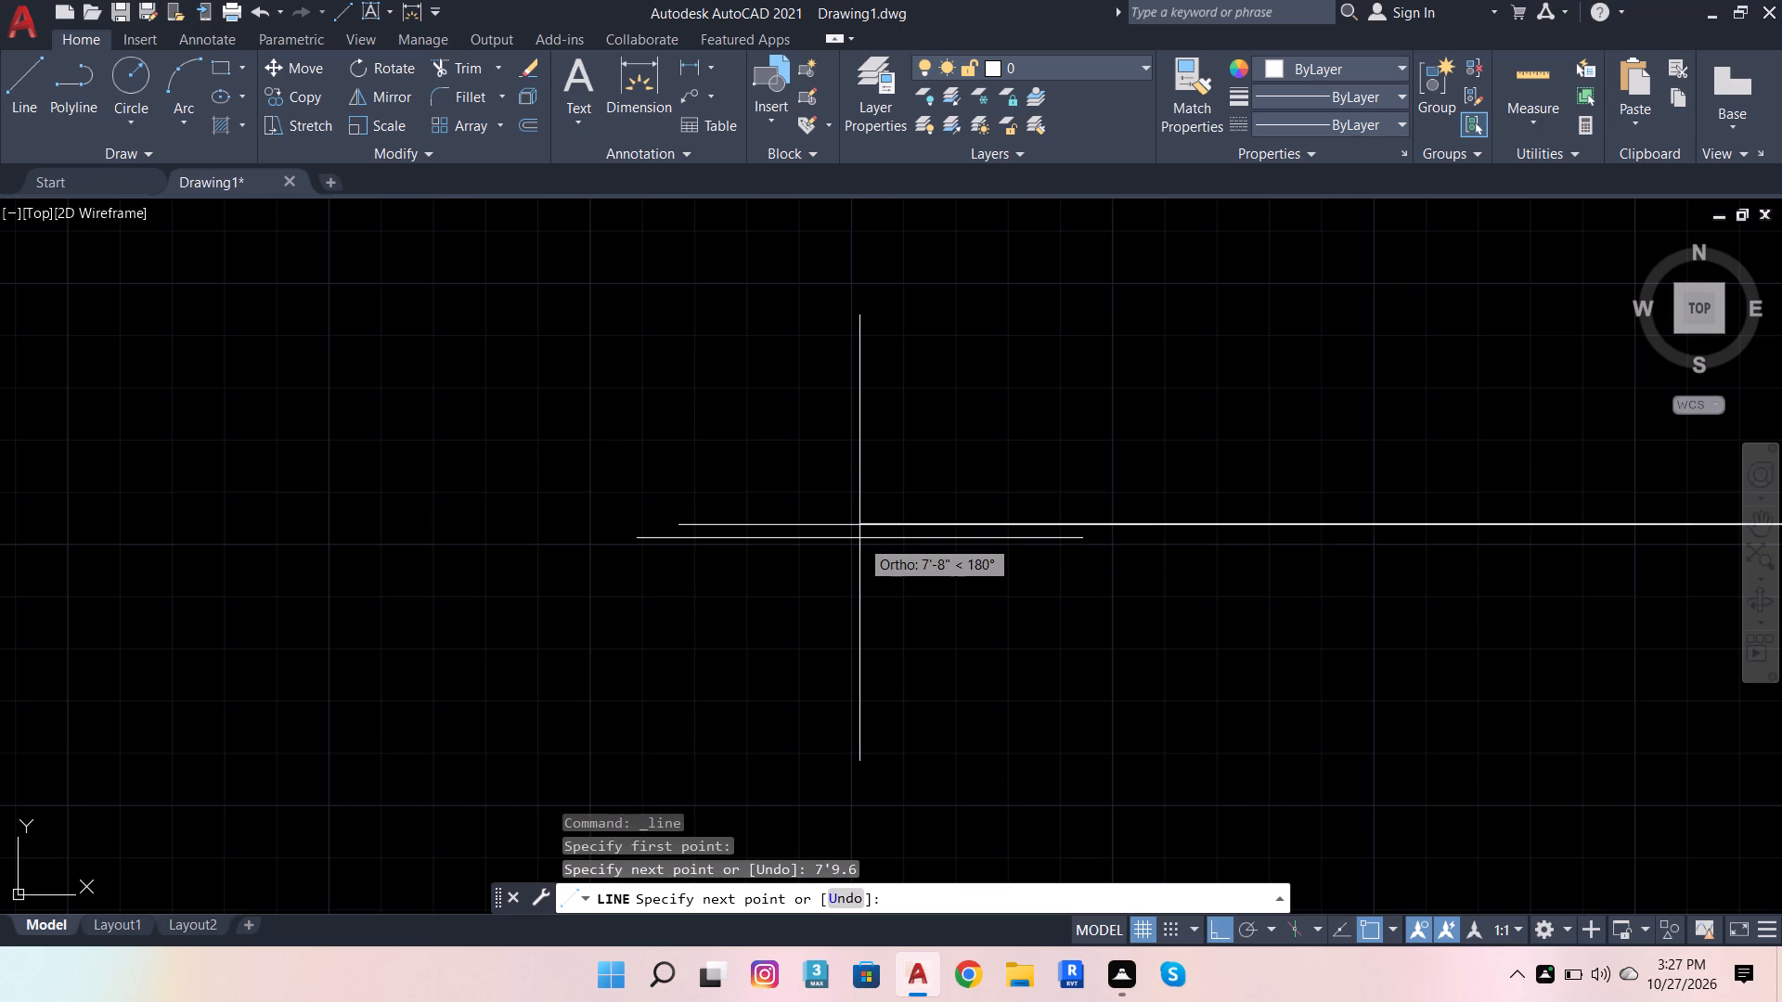
pyautogui.scroll(-4, 859, 537)
pyautogui.scroll(-2, 461, 624)
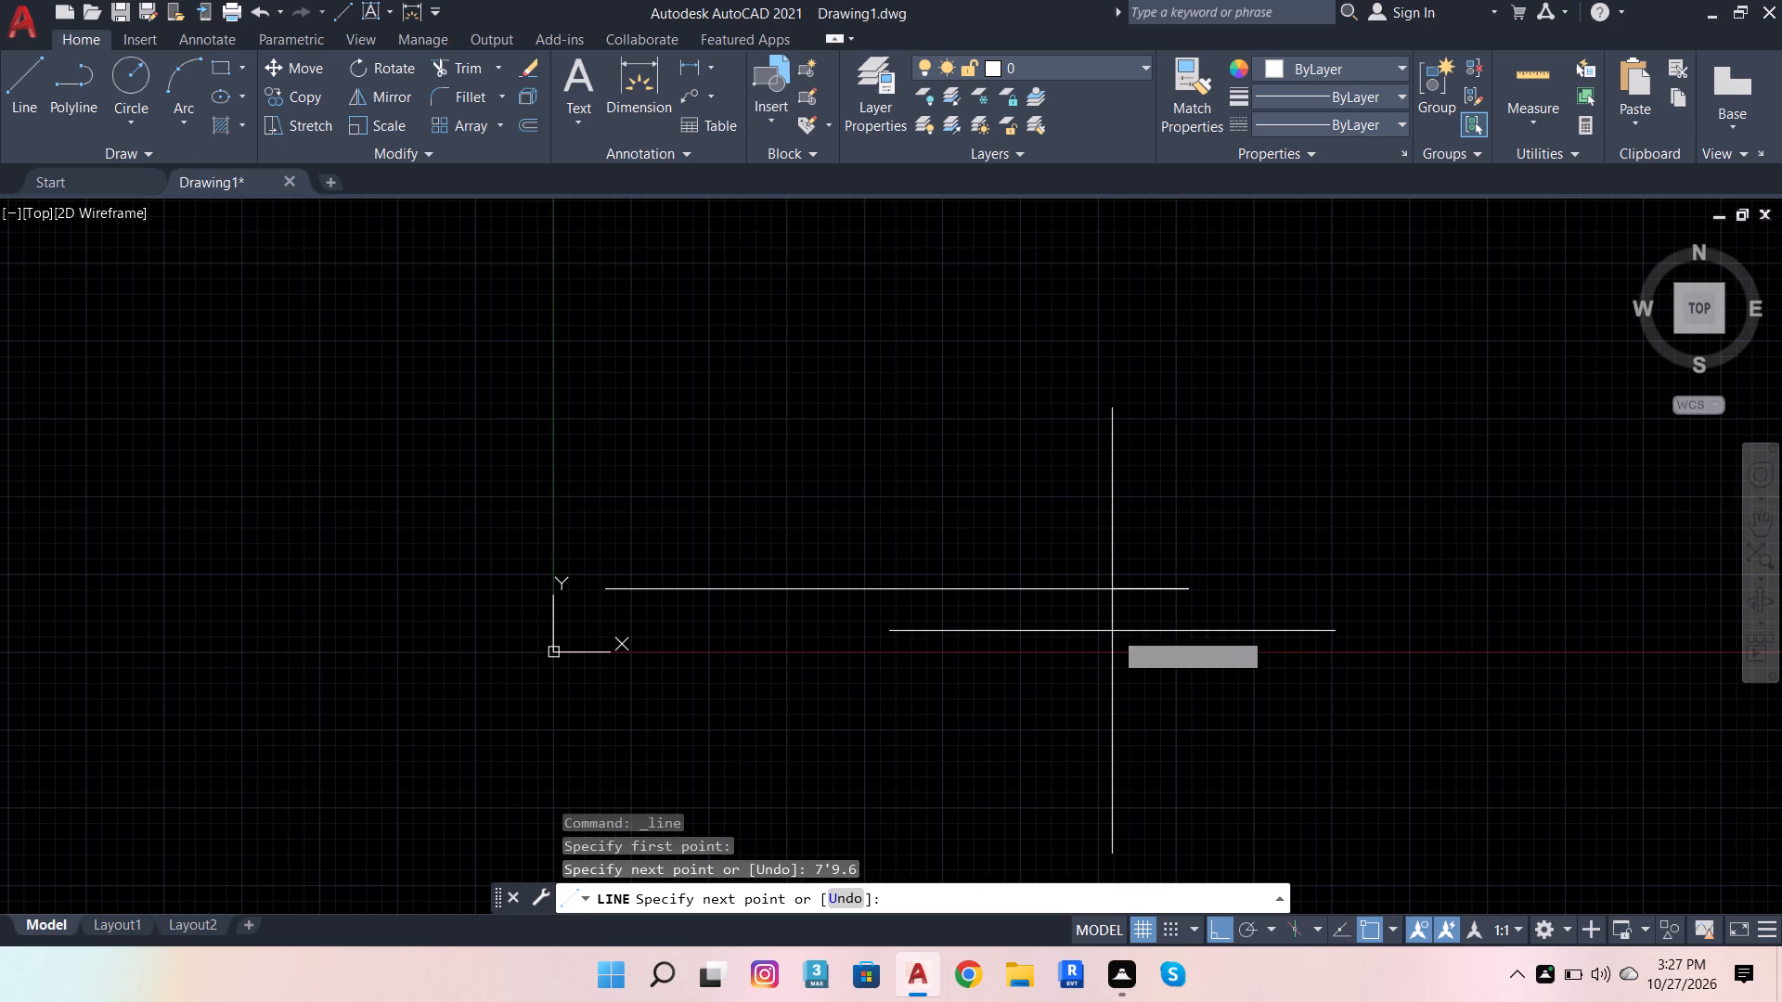
pyautogui.press('Escape')
pyautogui.click(1096, 586)
pyautogui.press('Escape')
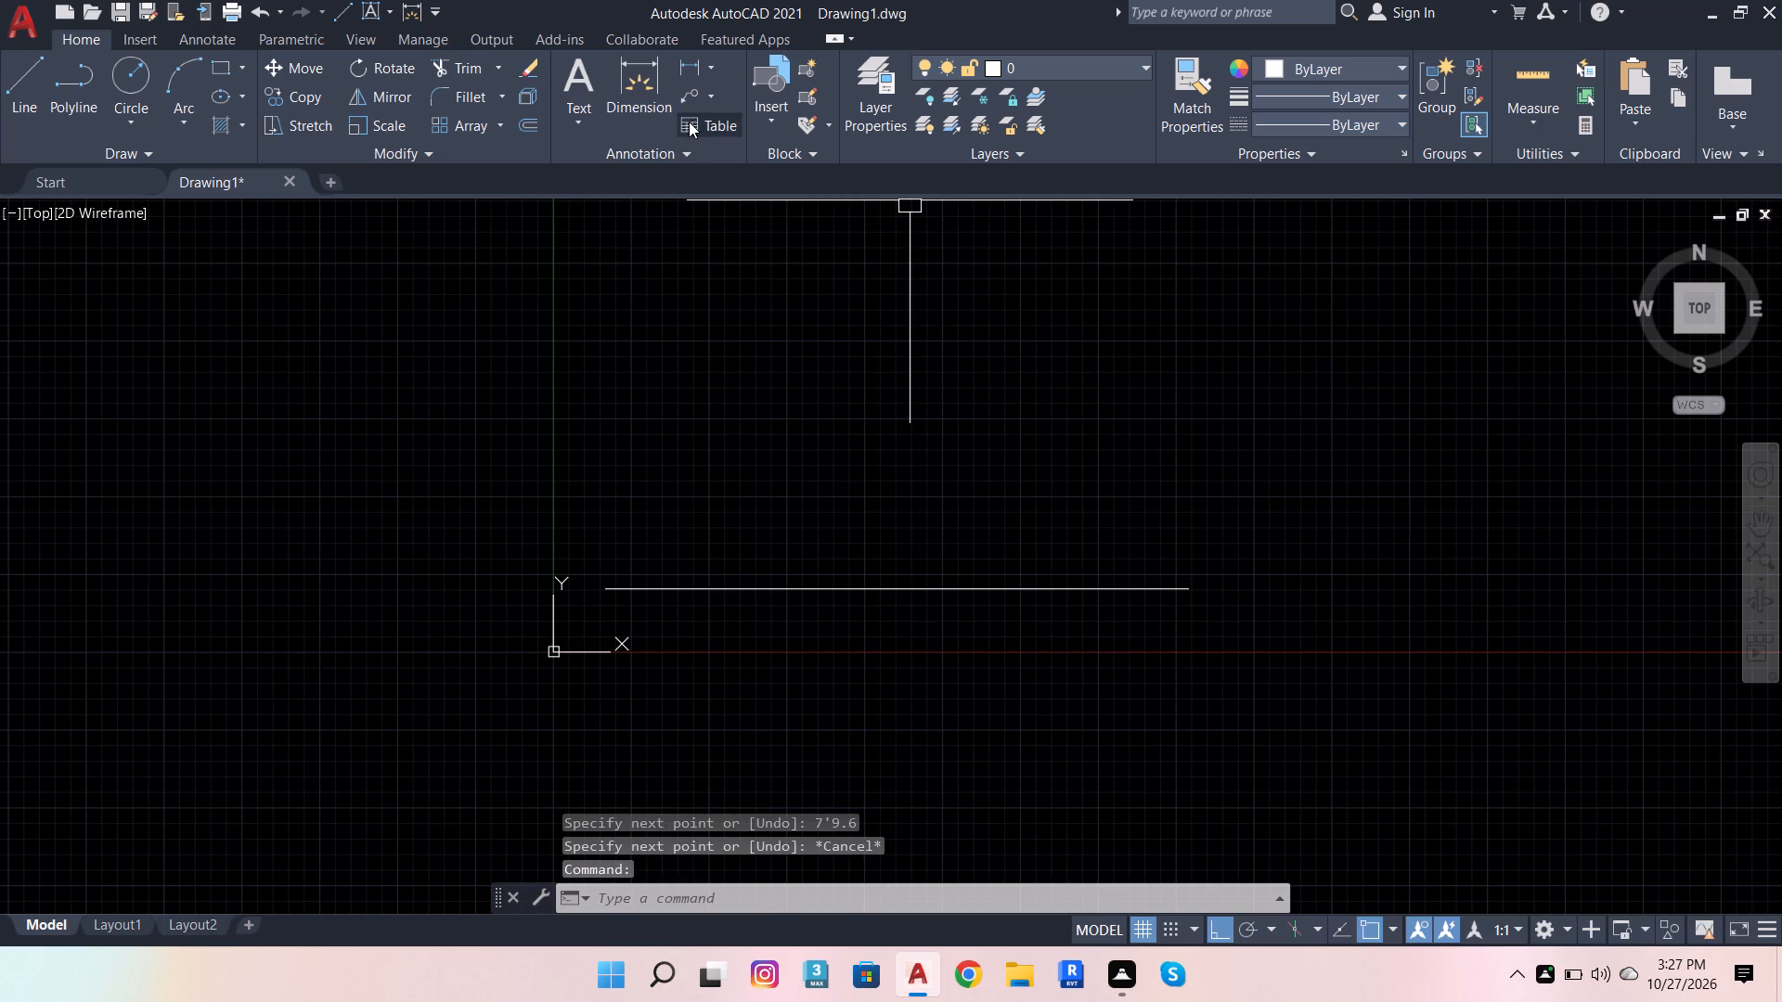
# Dimension the horizontal line's length, placing the dimension above it.
pyautogui.click(653, 83)
pyautogui.click(826, 592)
pyautogui.click(844, 507)
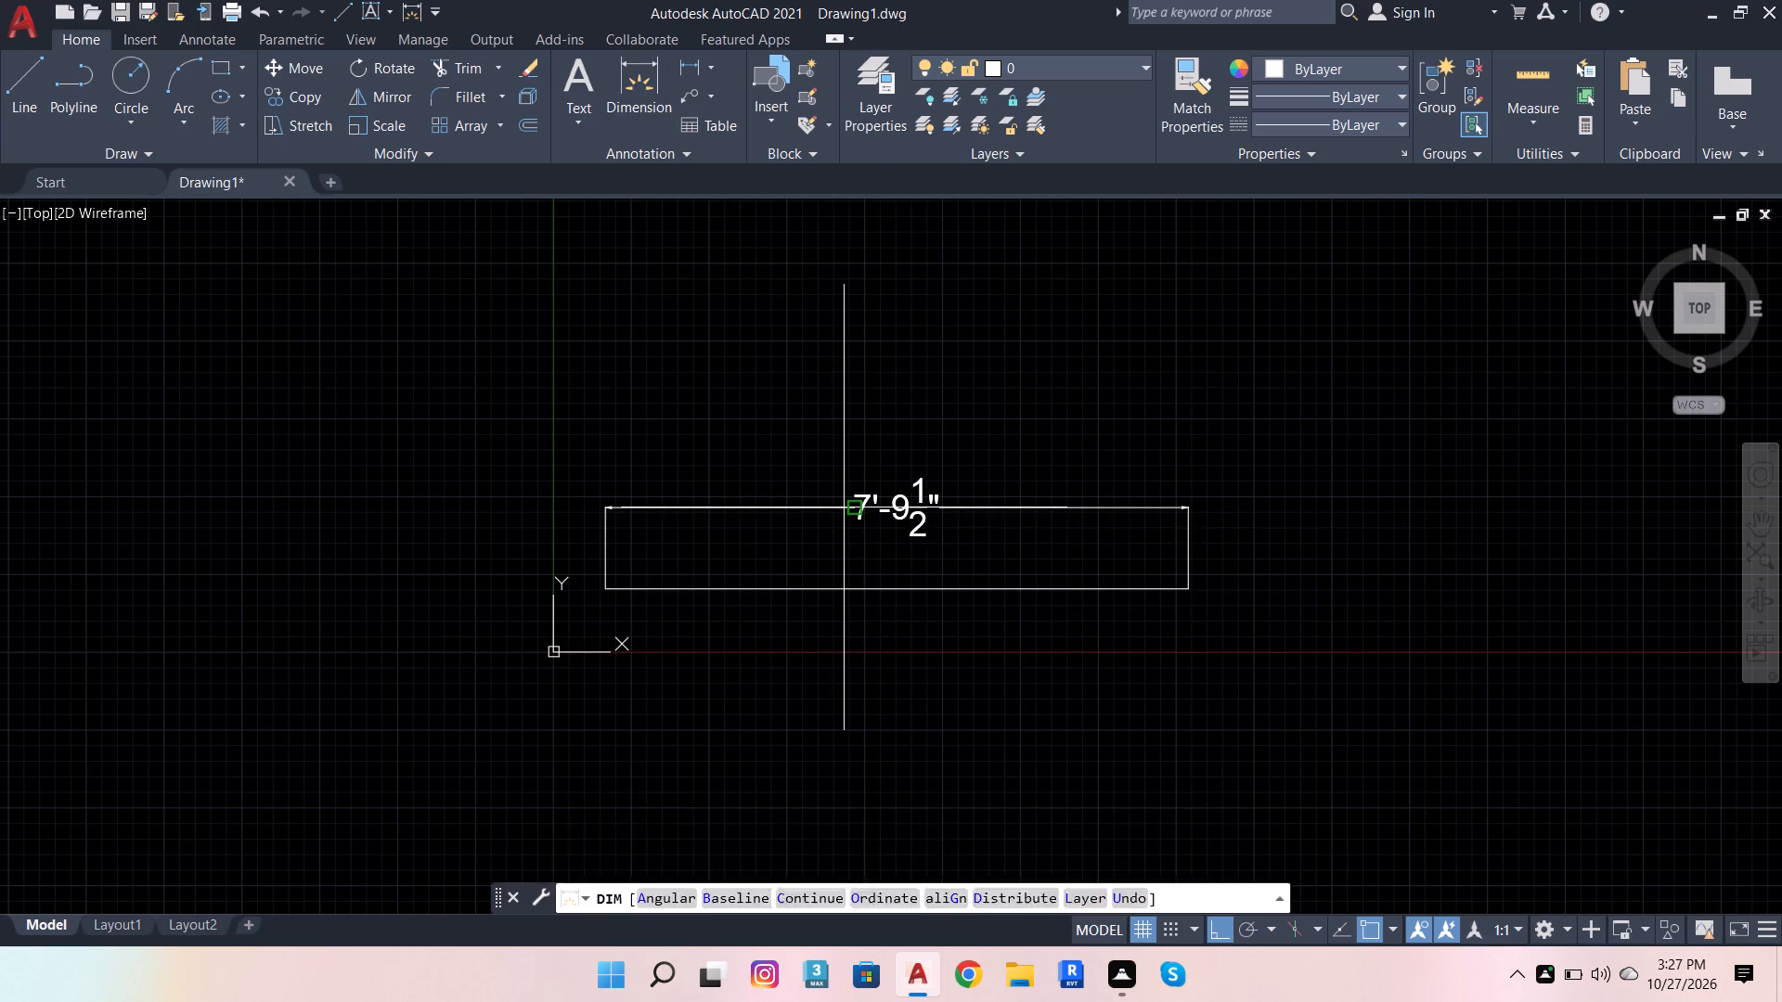
pyautogui.scroll(2, 846, 521)
pyautogui.press('Escape')
pyautogui.press('Escape')
pyautogui.press('Escape')
pyautogui.press('Escape')
pyautogui.press('Escape')
pyautogui.press('Escape')
pyautogui.press('Escape')
pyautogui.press('Escape')
pyautogui.press('Escape')
pyautogui.press('Escape')
pyautogui.press('Escape')
pyautogui.press('Escape')
pyautogui.press('Escape')
pyautogui.scroll(-2, 846, 521)
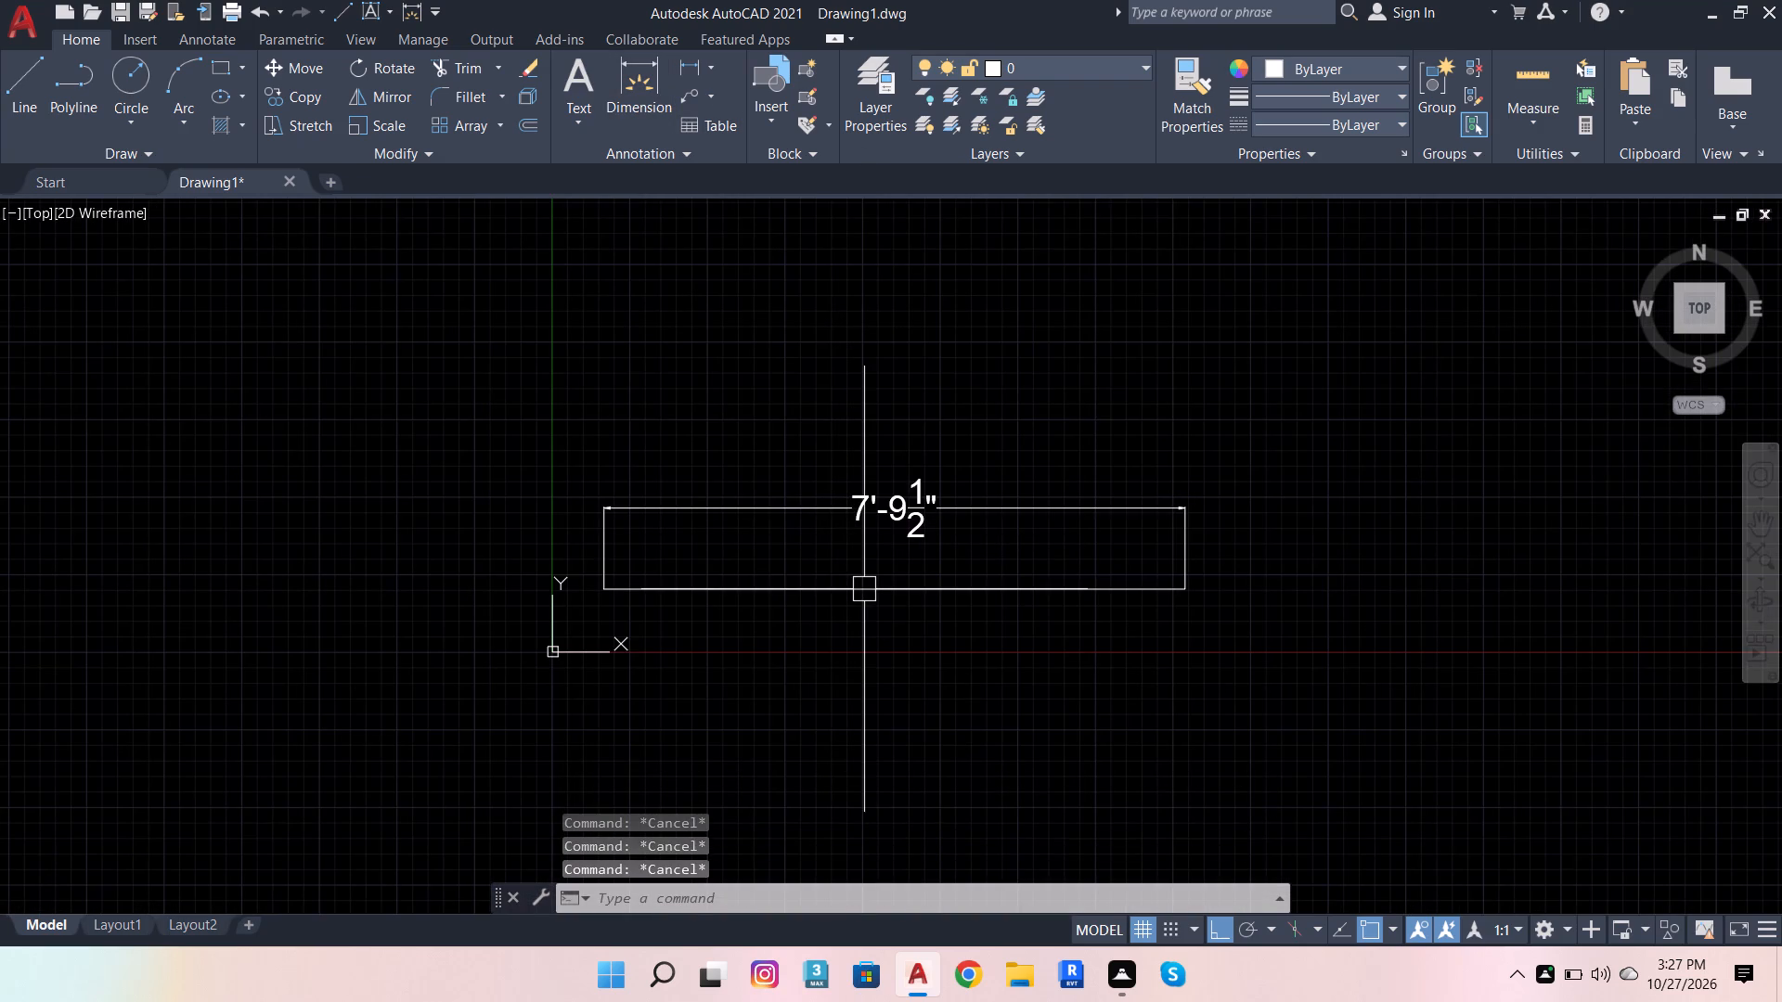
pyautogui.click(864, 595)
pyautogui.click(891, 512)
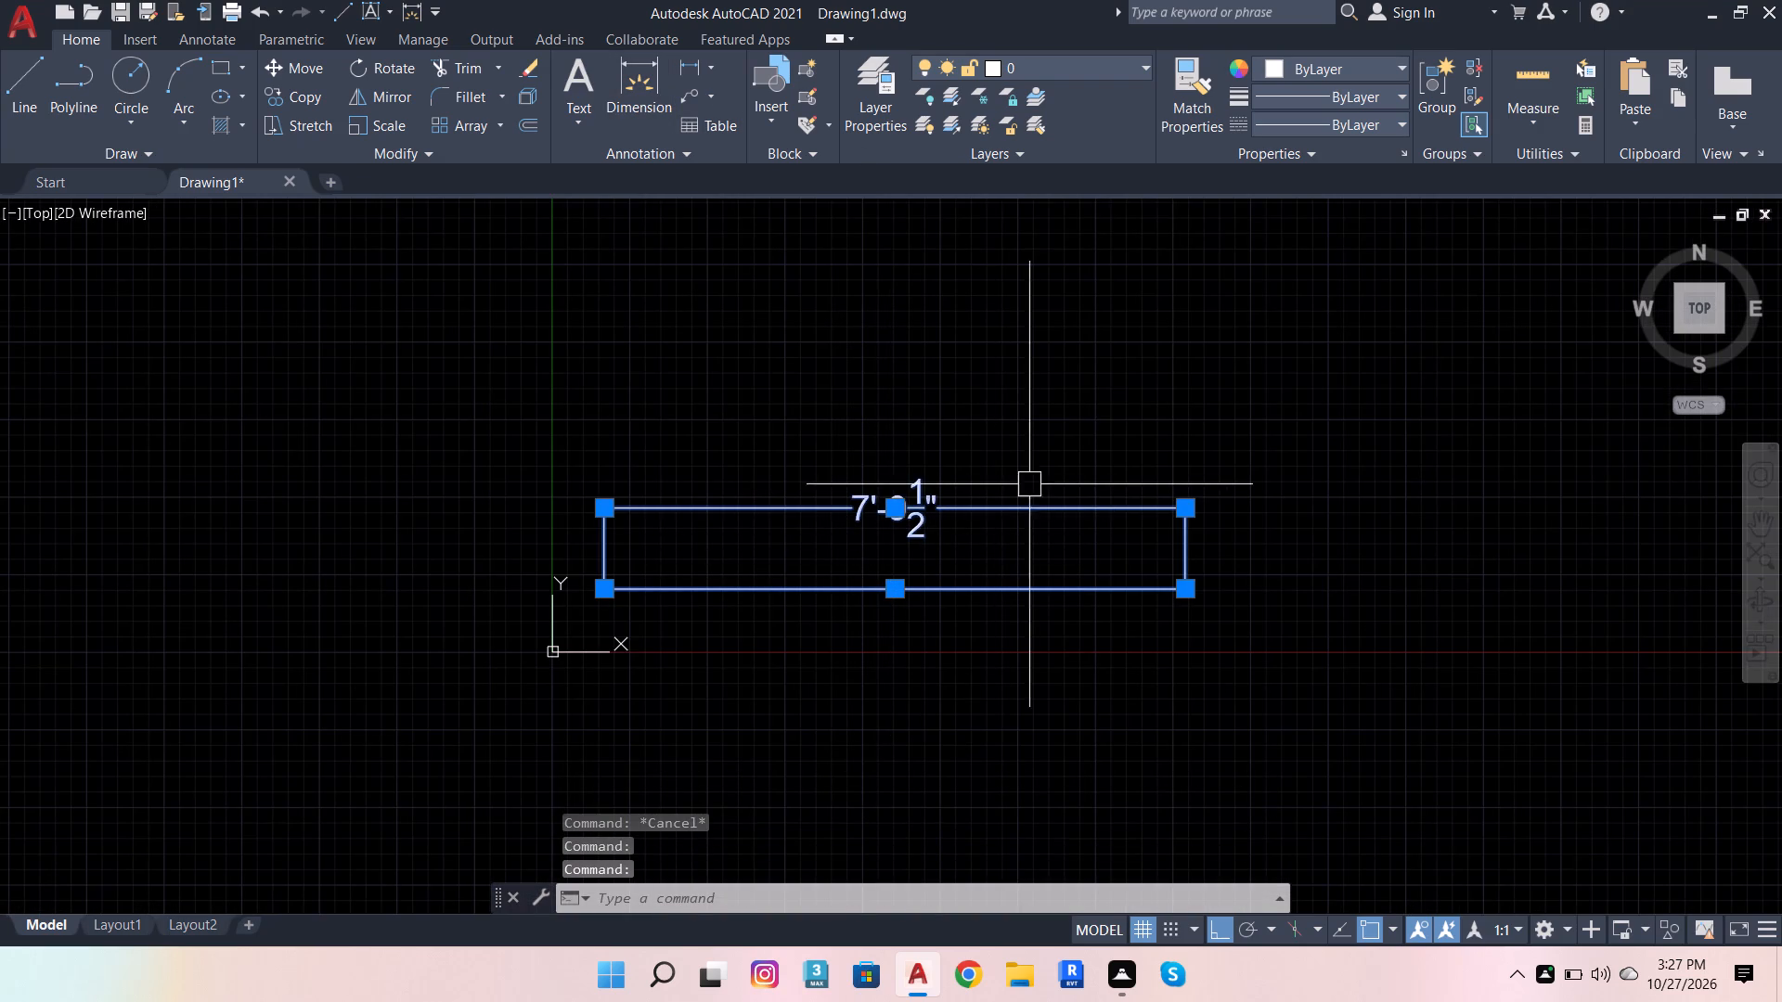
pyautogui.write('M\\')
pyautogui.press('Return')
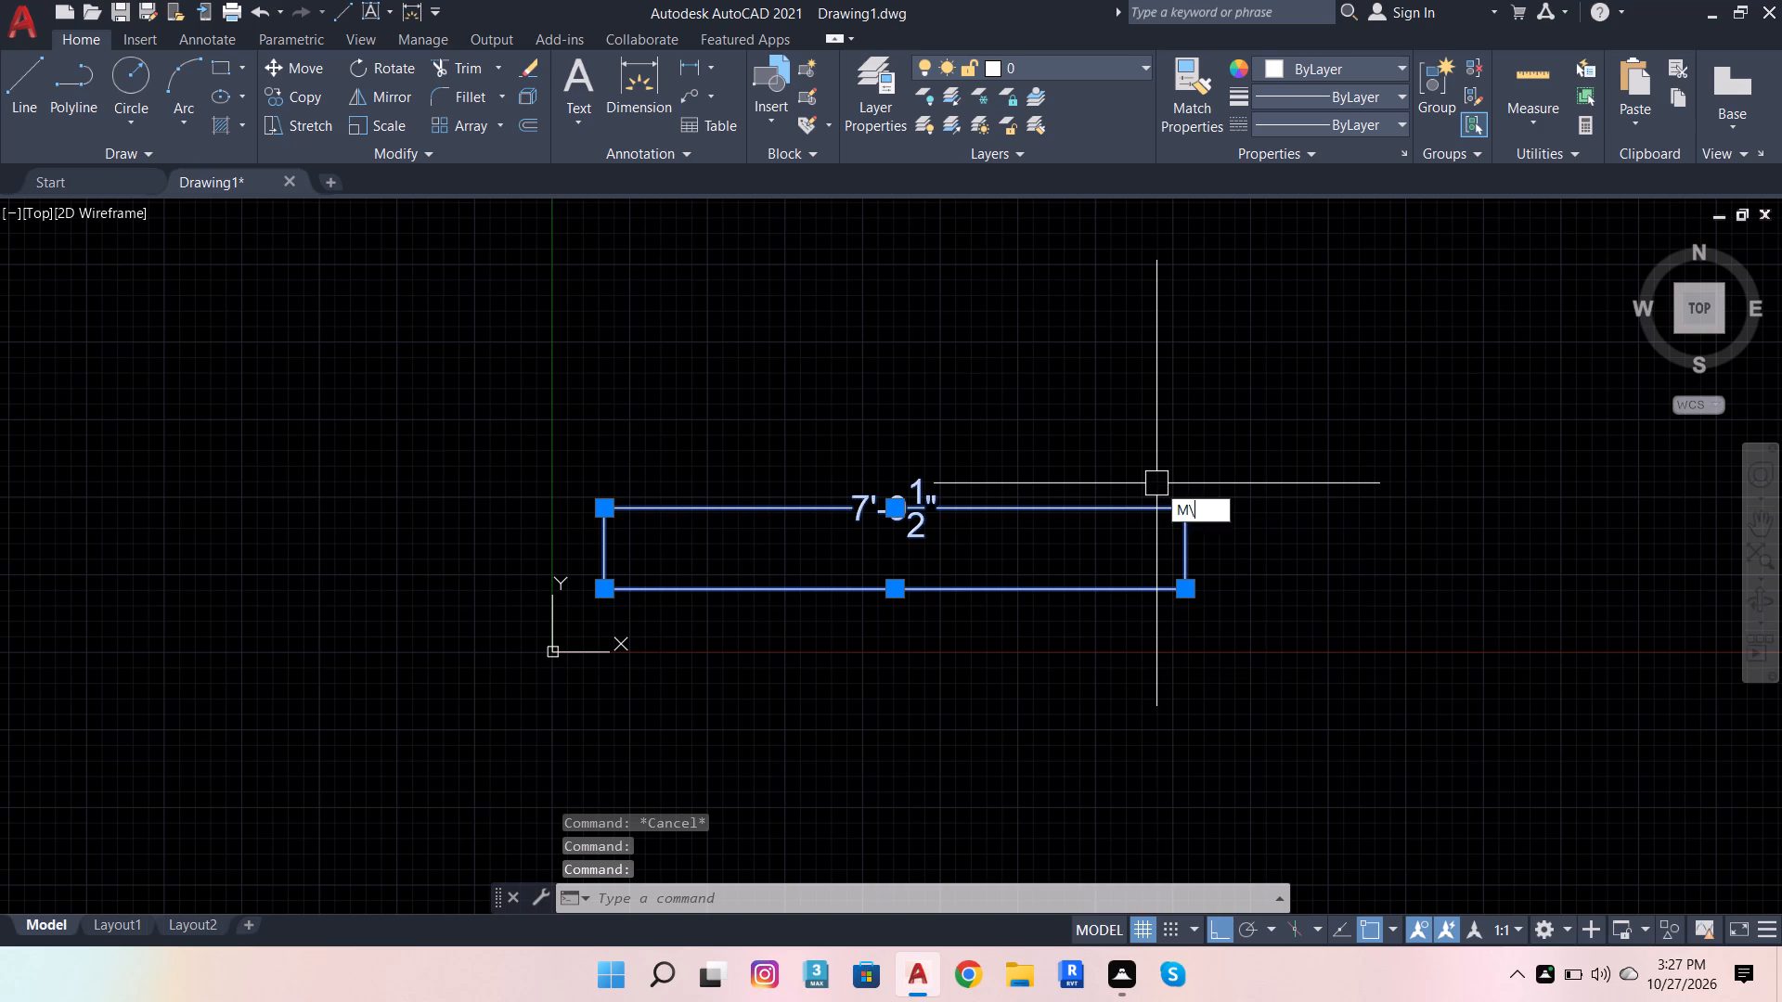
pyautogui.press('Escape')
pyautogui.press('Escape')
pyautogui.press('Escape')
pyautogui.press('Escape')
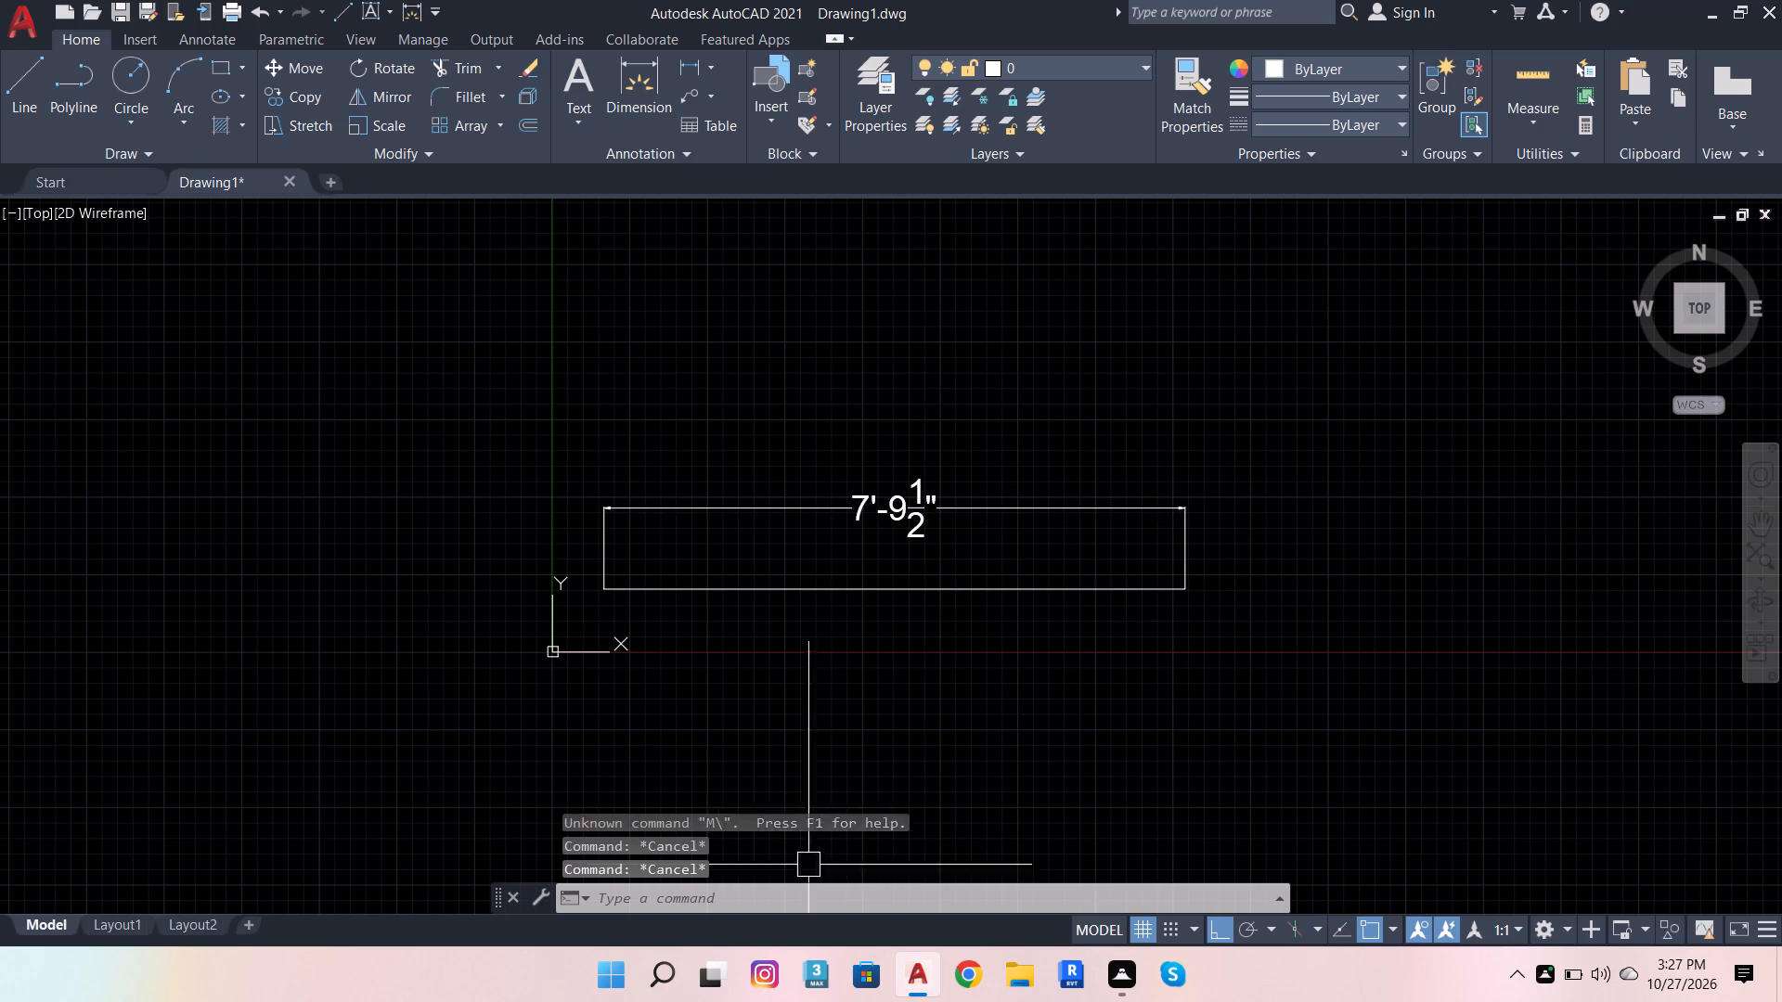
# Reset the model space limits, keeping the default lower-left corner and setting the upper-right corner to 40',60'.
pyautogui.click(611, 905)
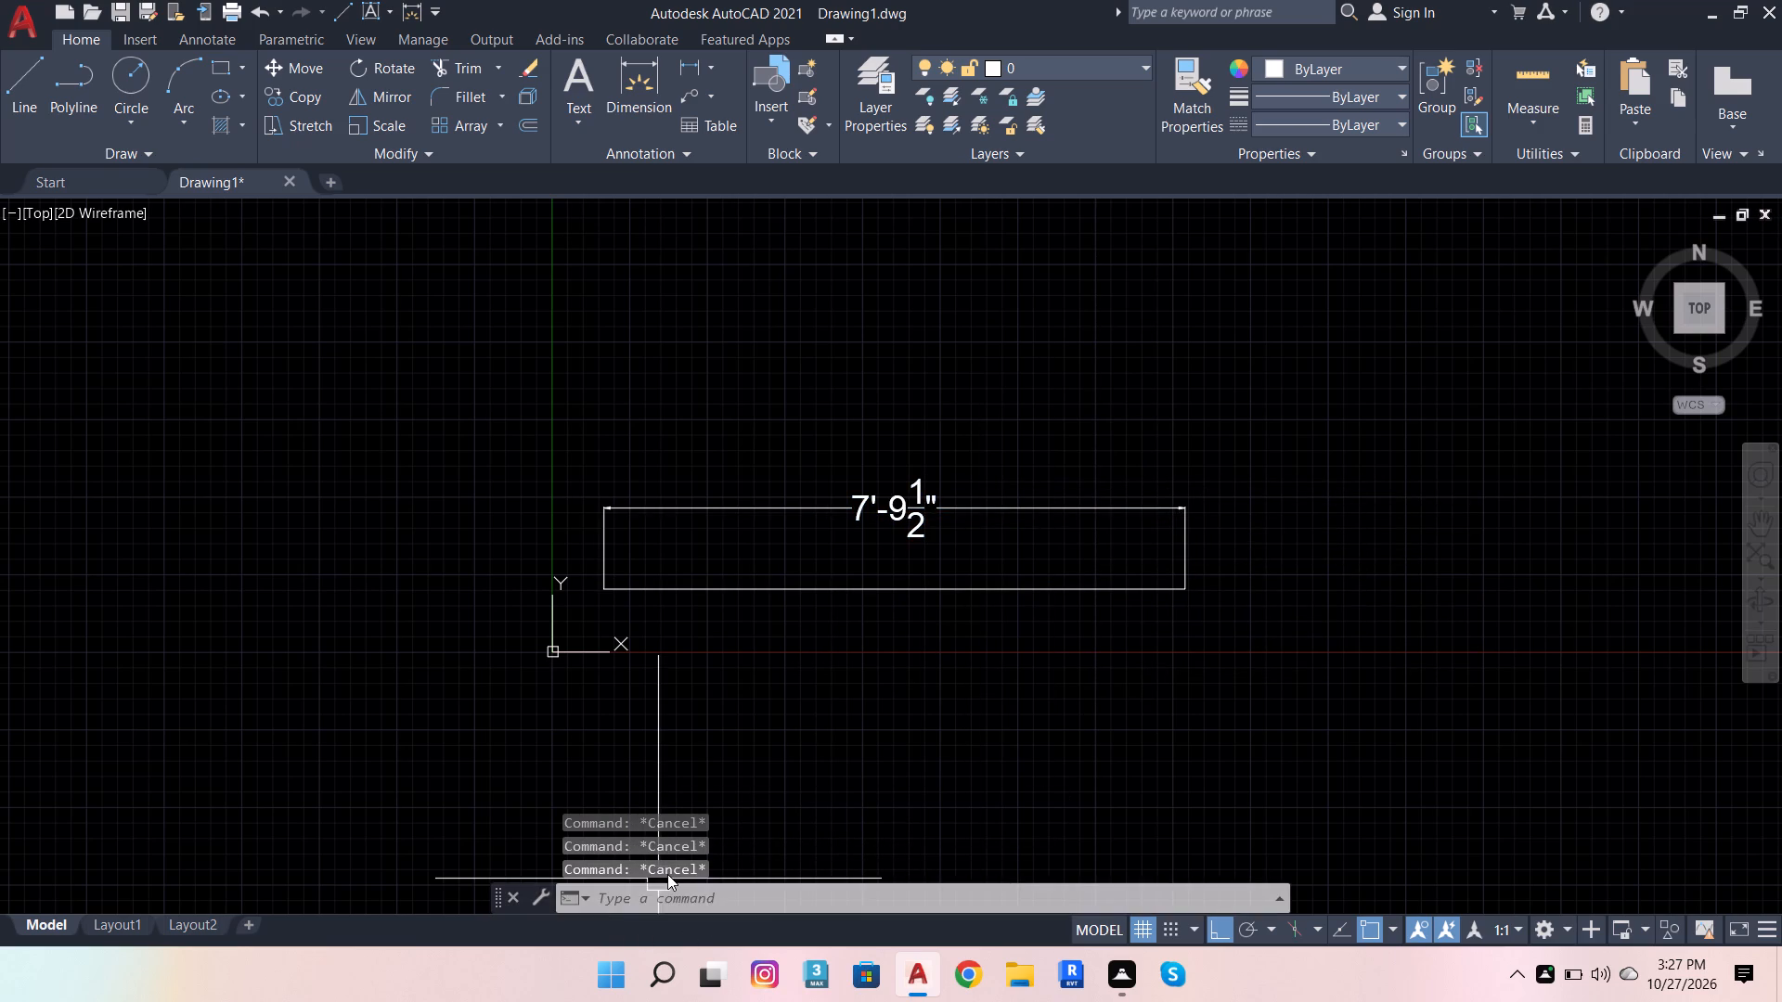
pyautogui.write('LIMI')
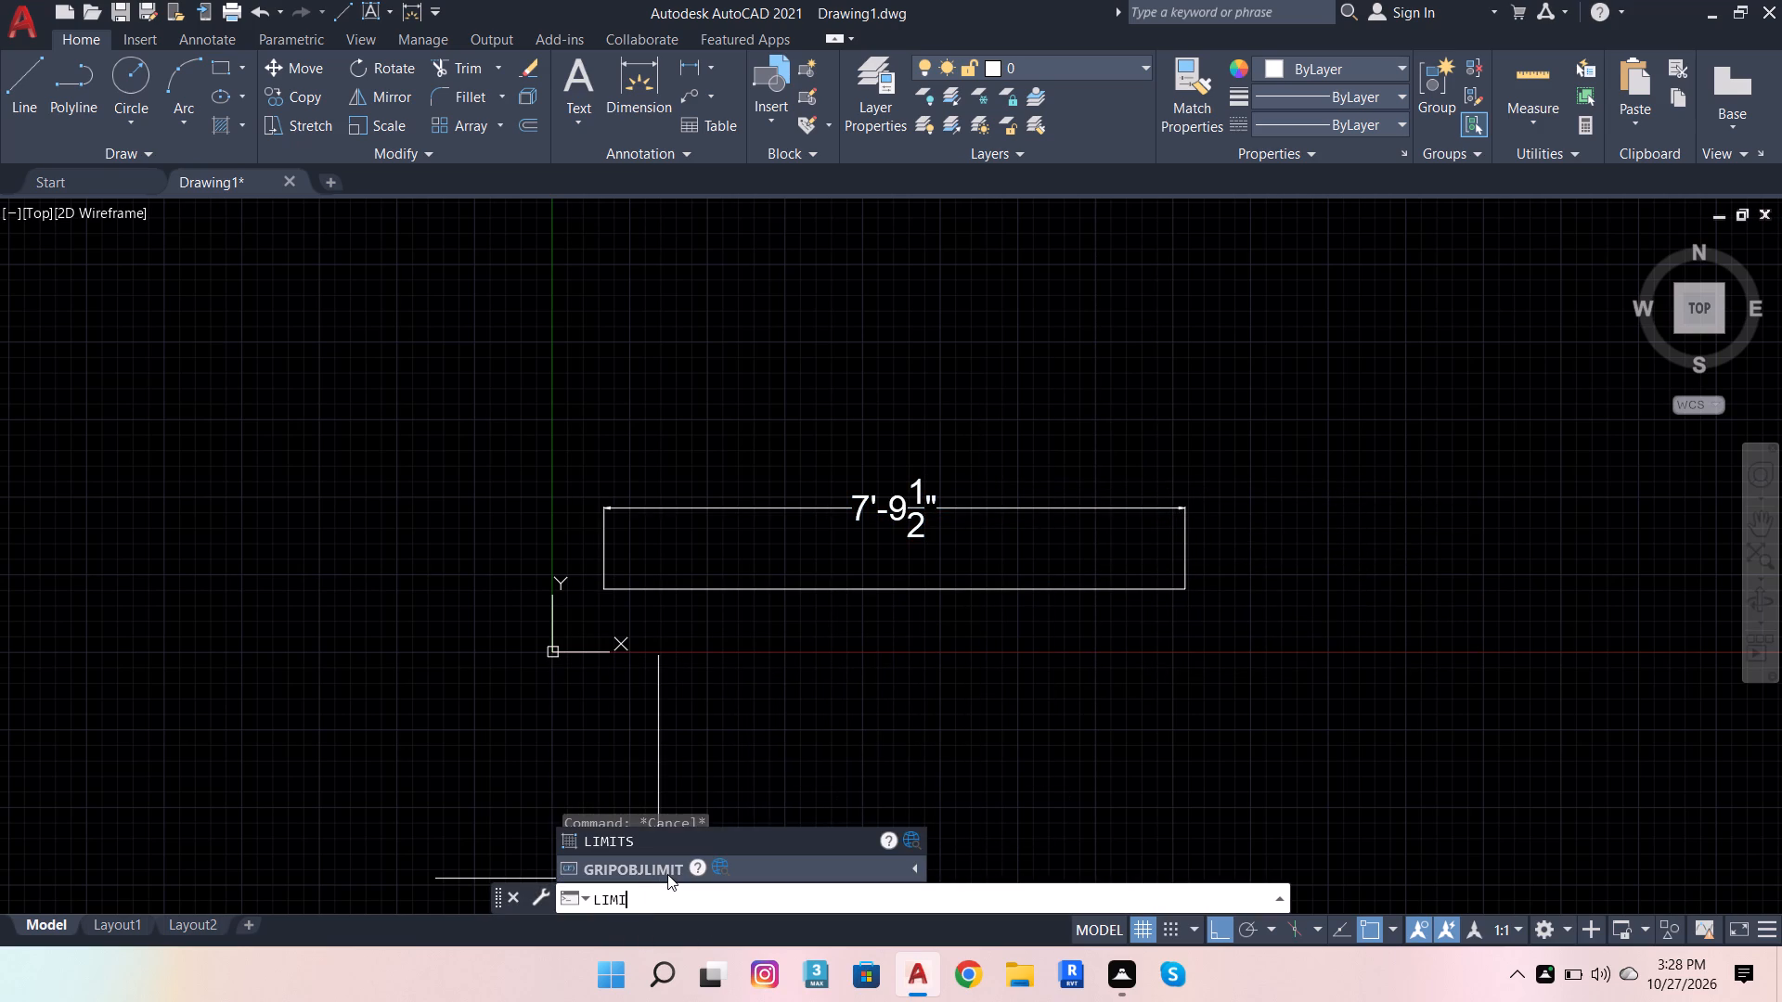
pyautogui.write('TS')
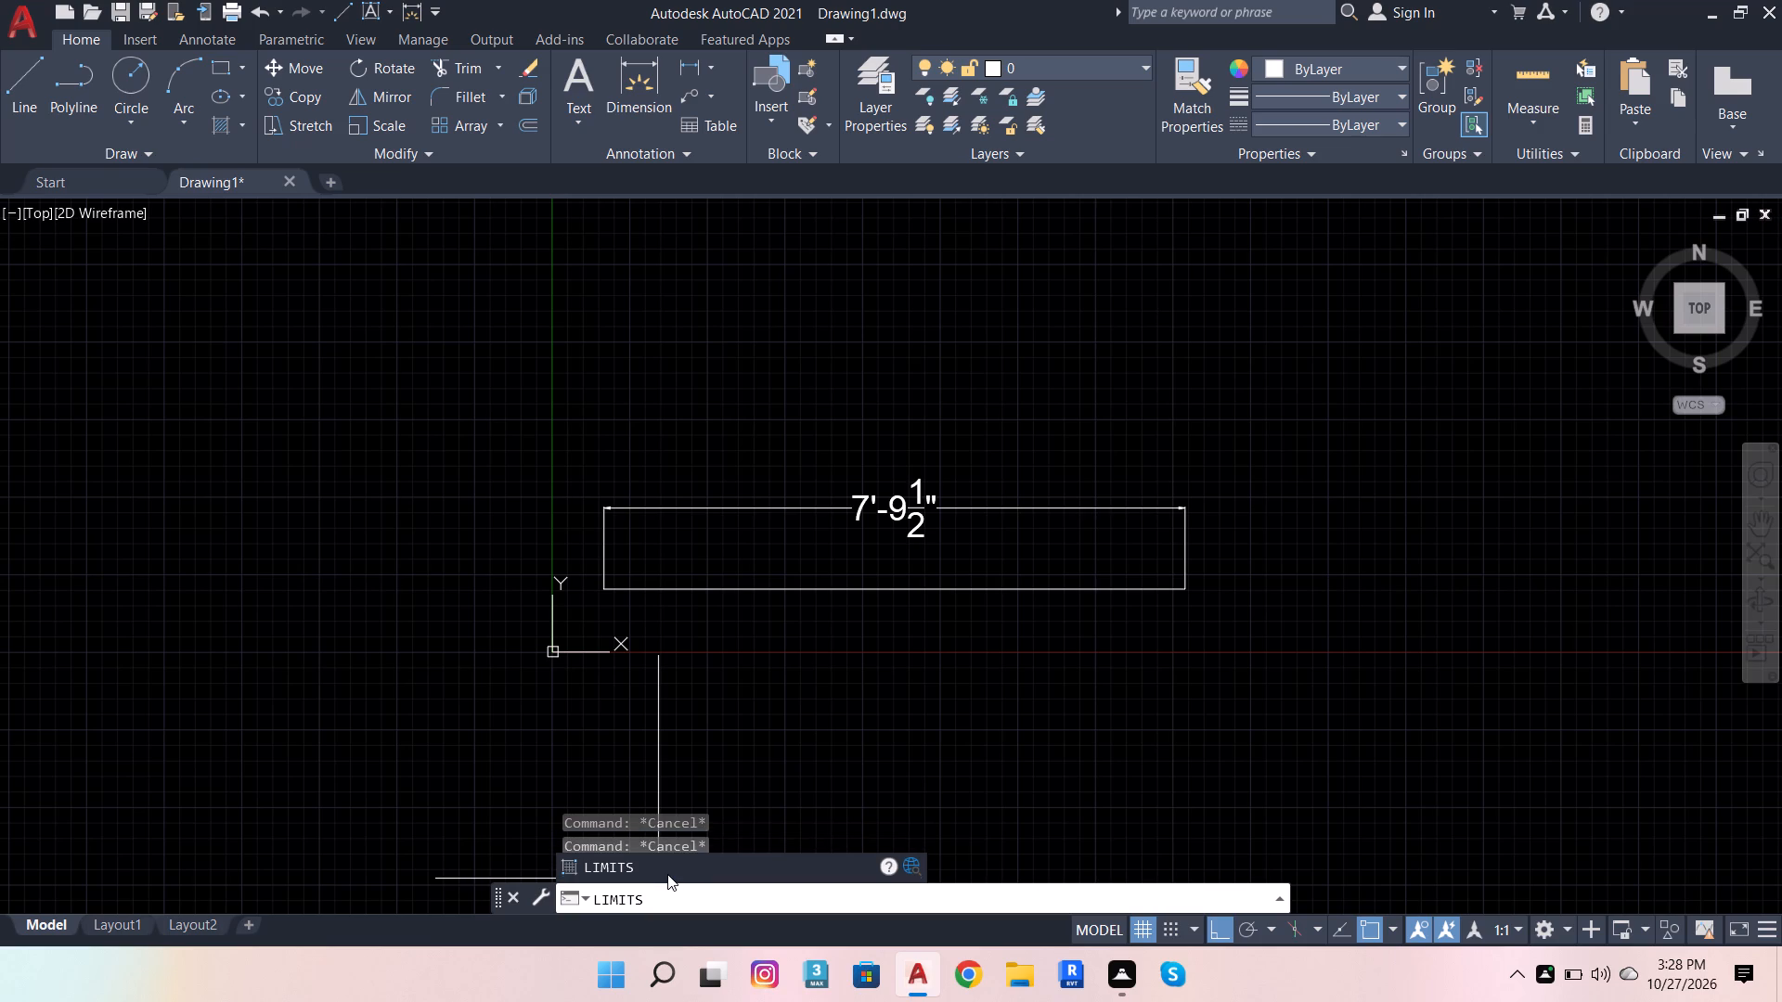
pyautogui.press('Return')
pyautogui.press('Return')
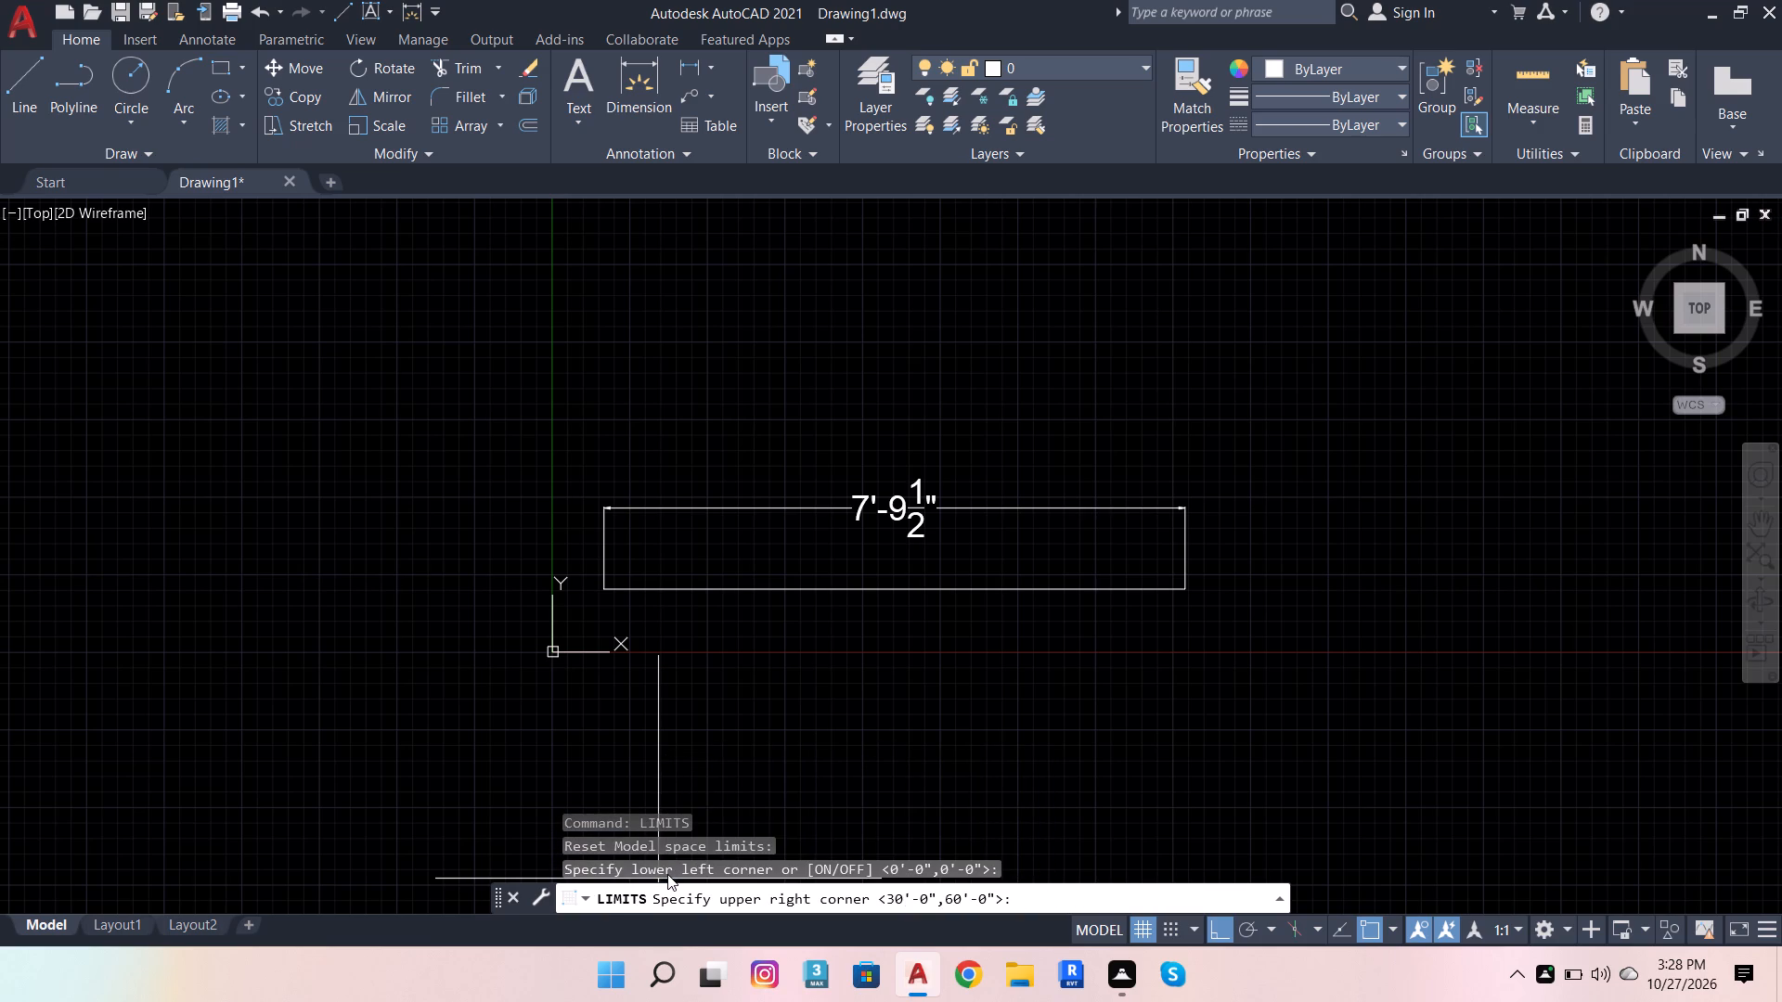
pyautogui.click(1069, 893)
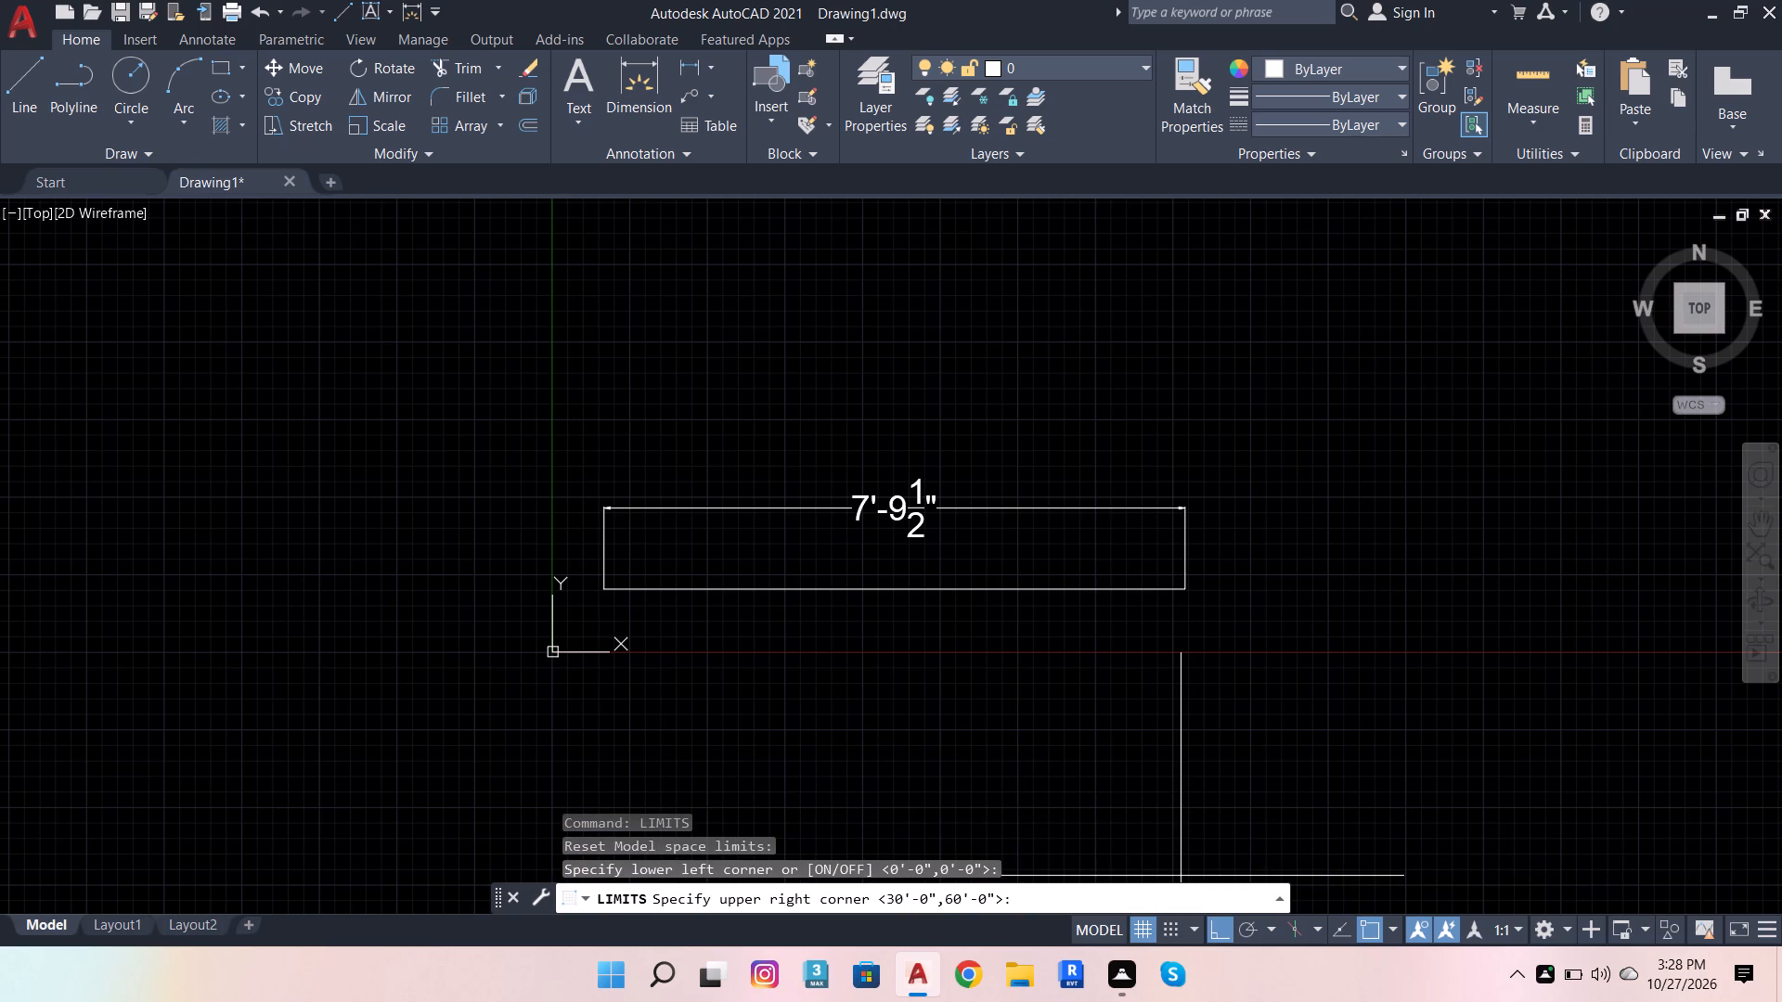
pyautogui.write("40',")
pyautogui.write("60'")
pyautogui.press('Return')
pyautogui.press('z')
pyautogui.press('Return')
pyautogui.press('a')
pyautogui.press('Return')
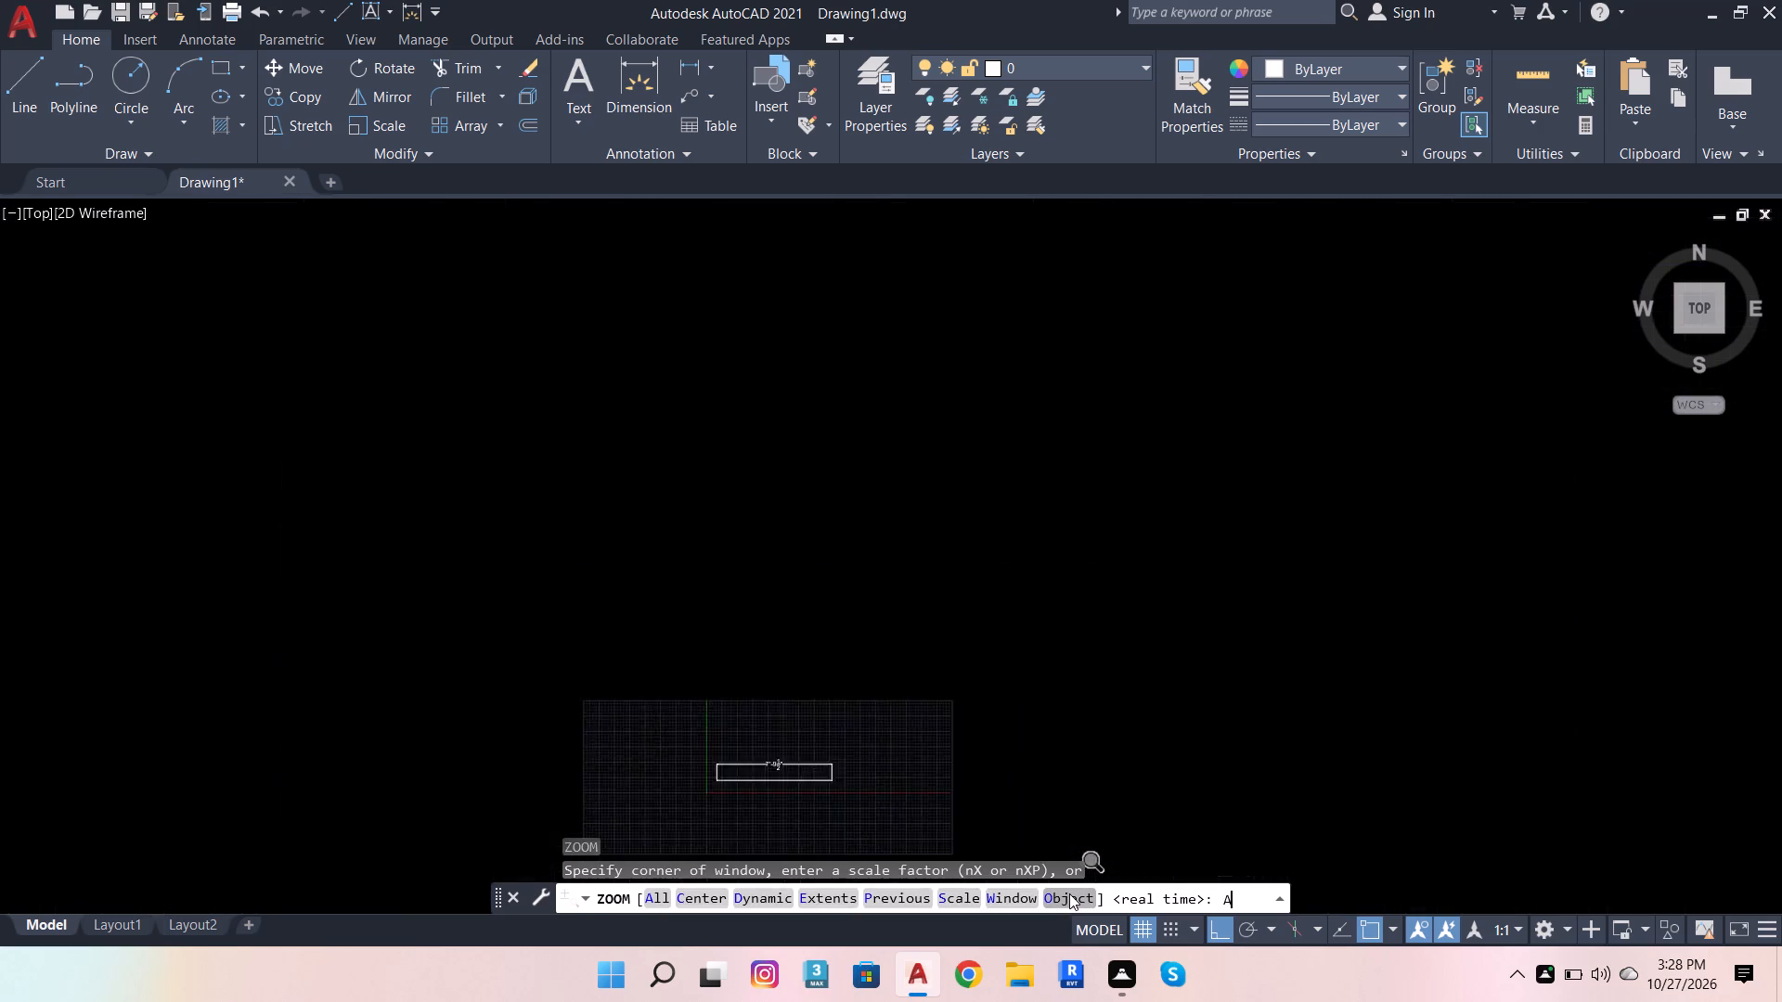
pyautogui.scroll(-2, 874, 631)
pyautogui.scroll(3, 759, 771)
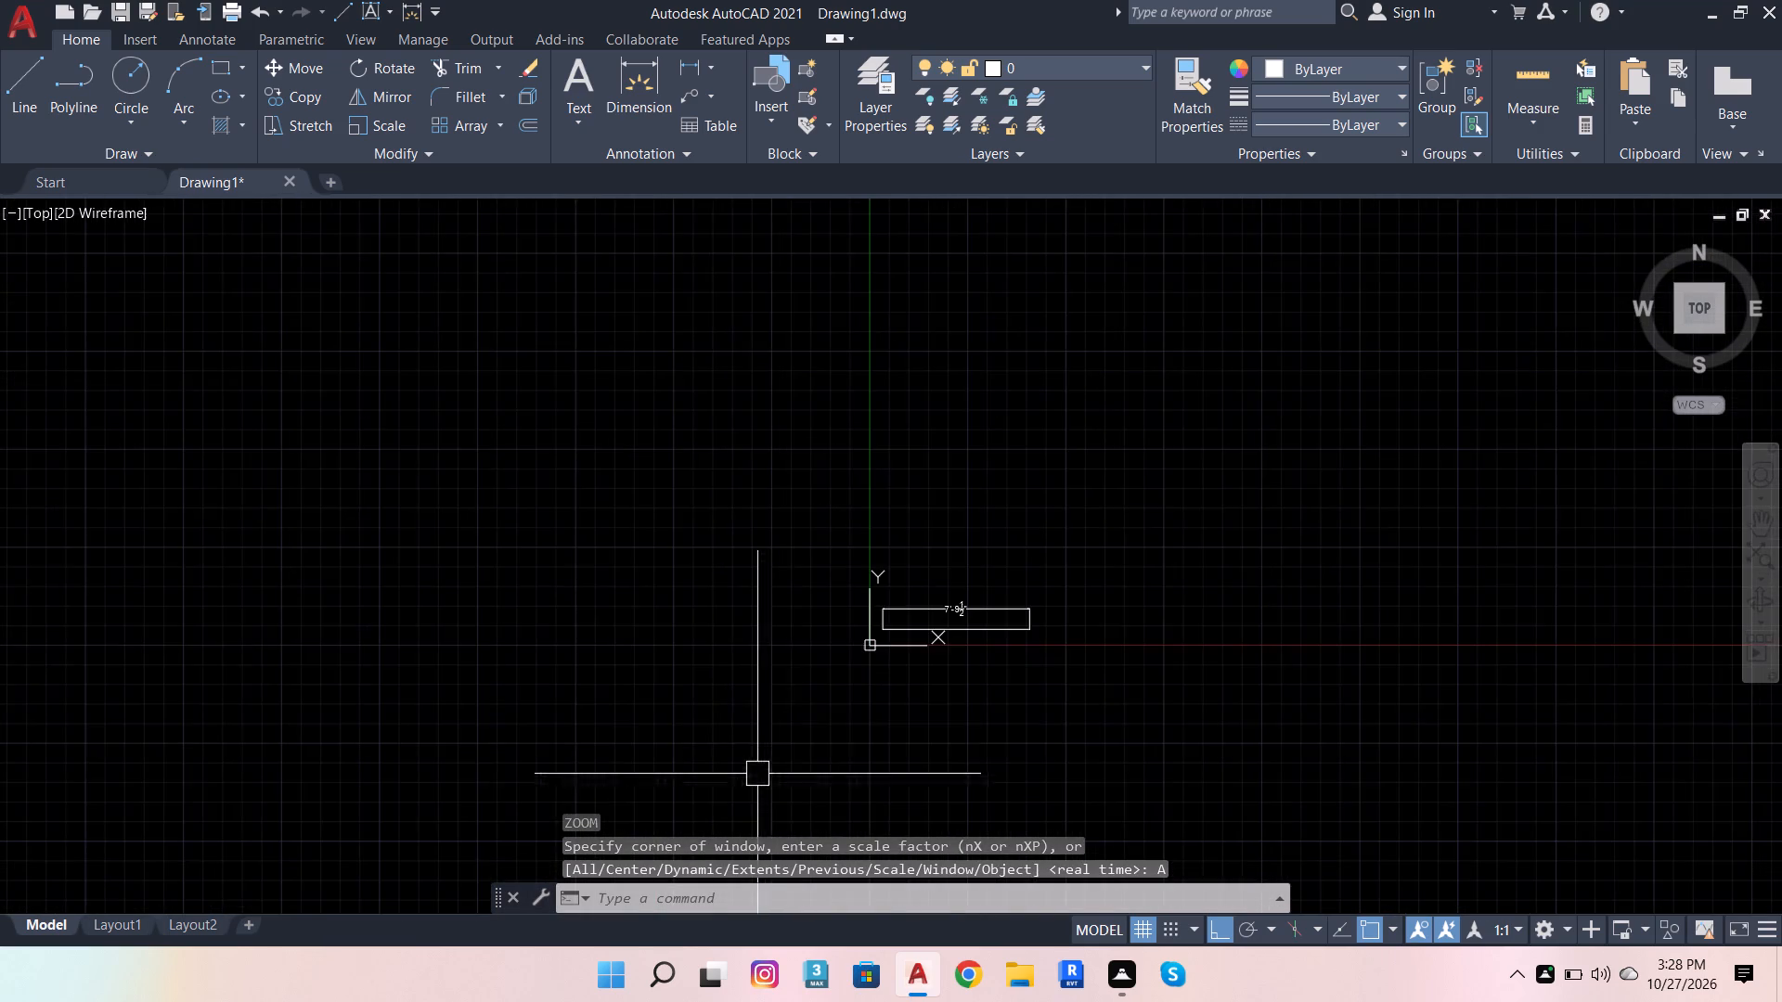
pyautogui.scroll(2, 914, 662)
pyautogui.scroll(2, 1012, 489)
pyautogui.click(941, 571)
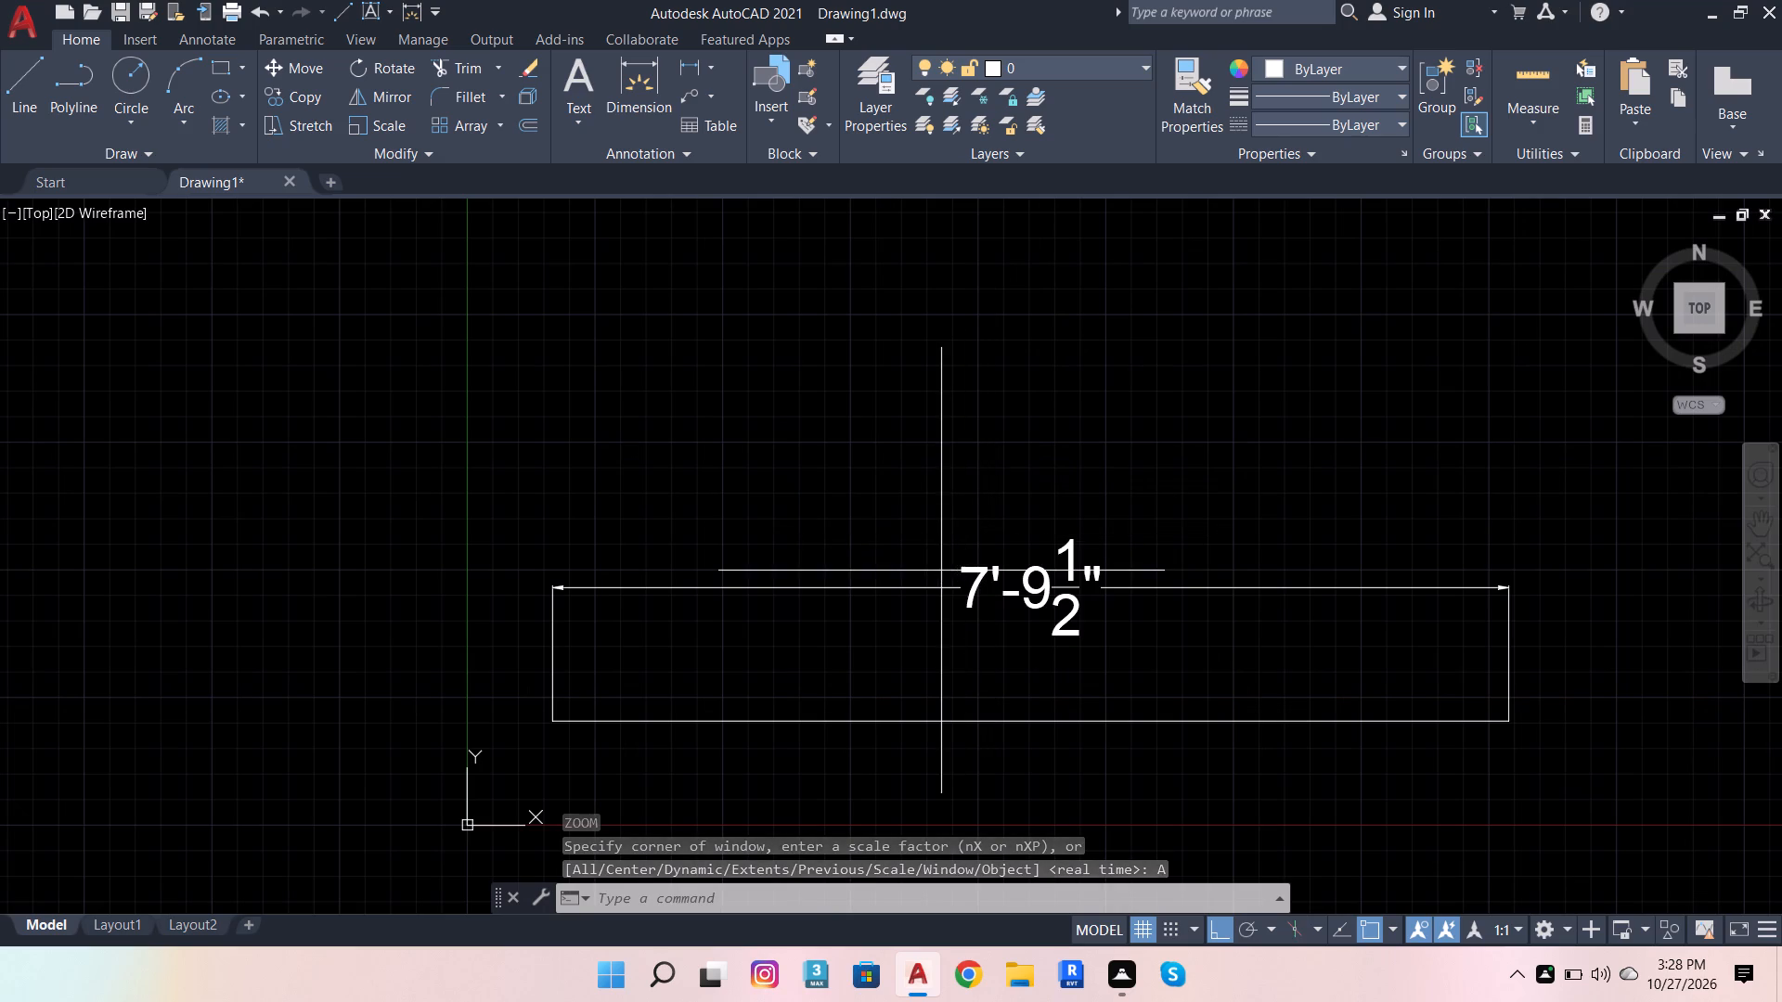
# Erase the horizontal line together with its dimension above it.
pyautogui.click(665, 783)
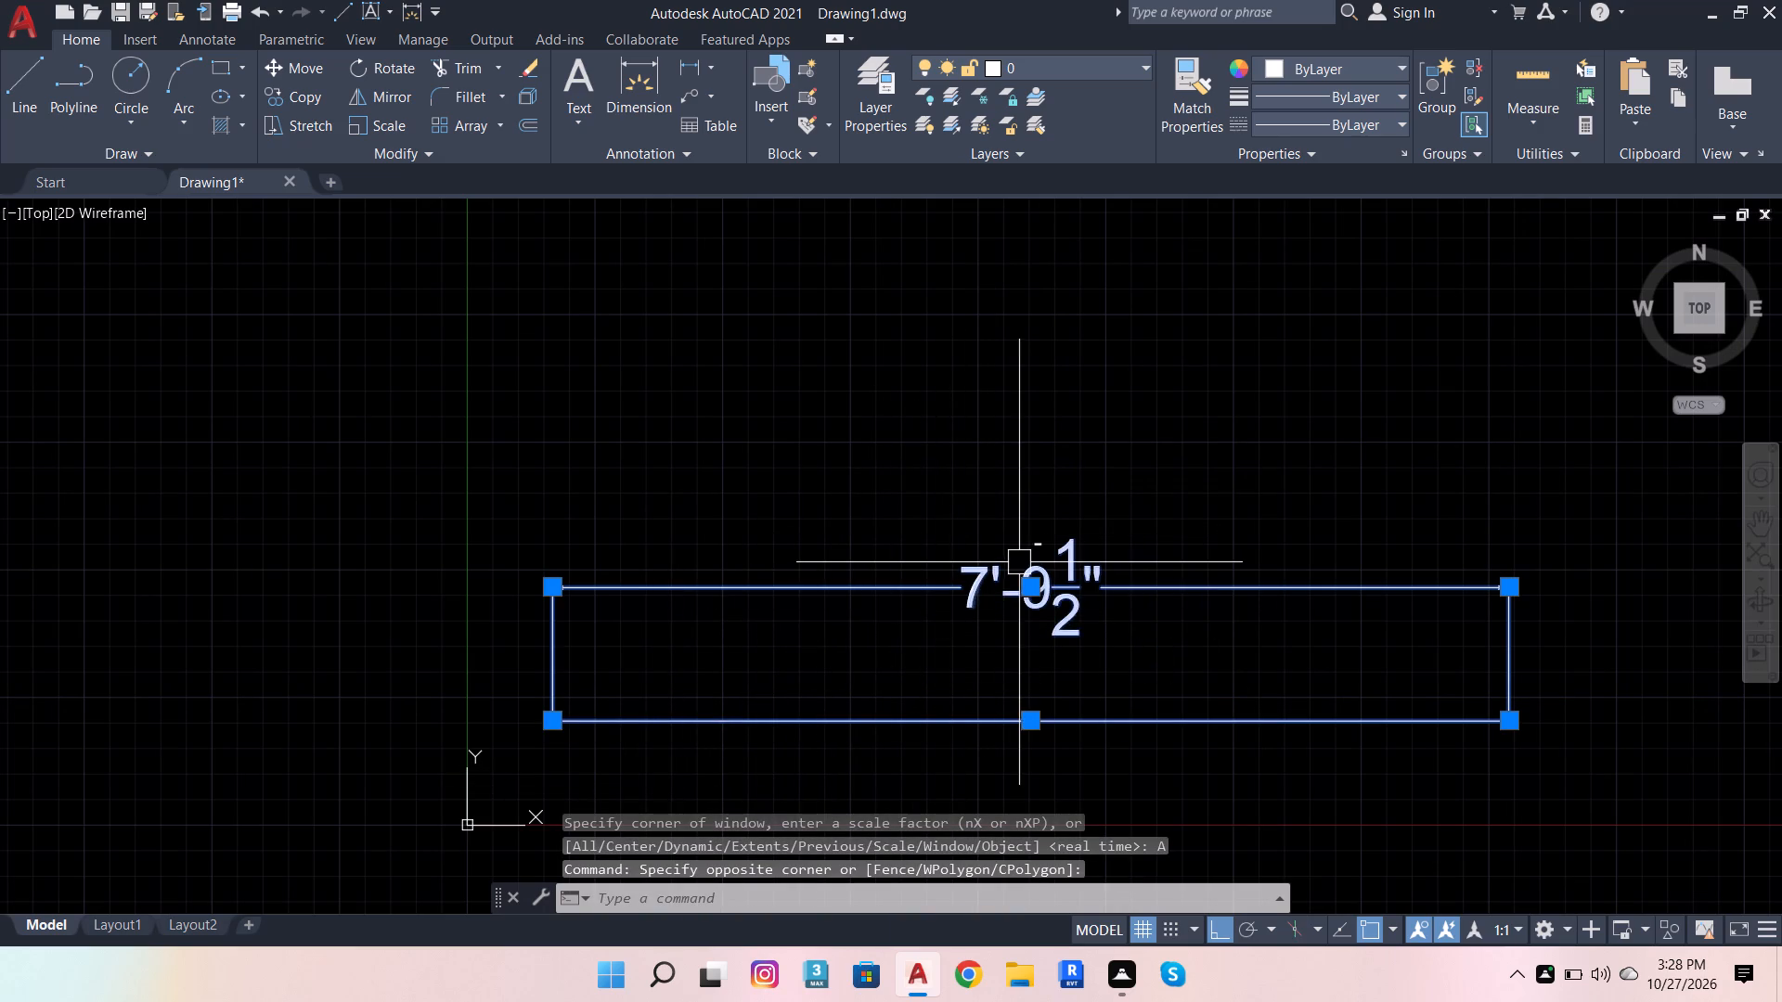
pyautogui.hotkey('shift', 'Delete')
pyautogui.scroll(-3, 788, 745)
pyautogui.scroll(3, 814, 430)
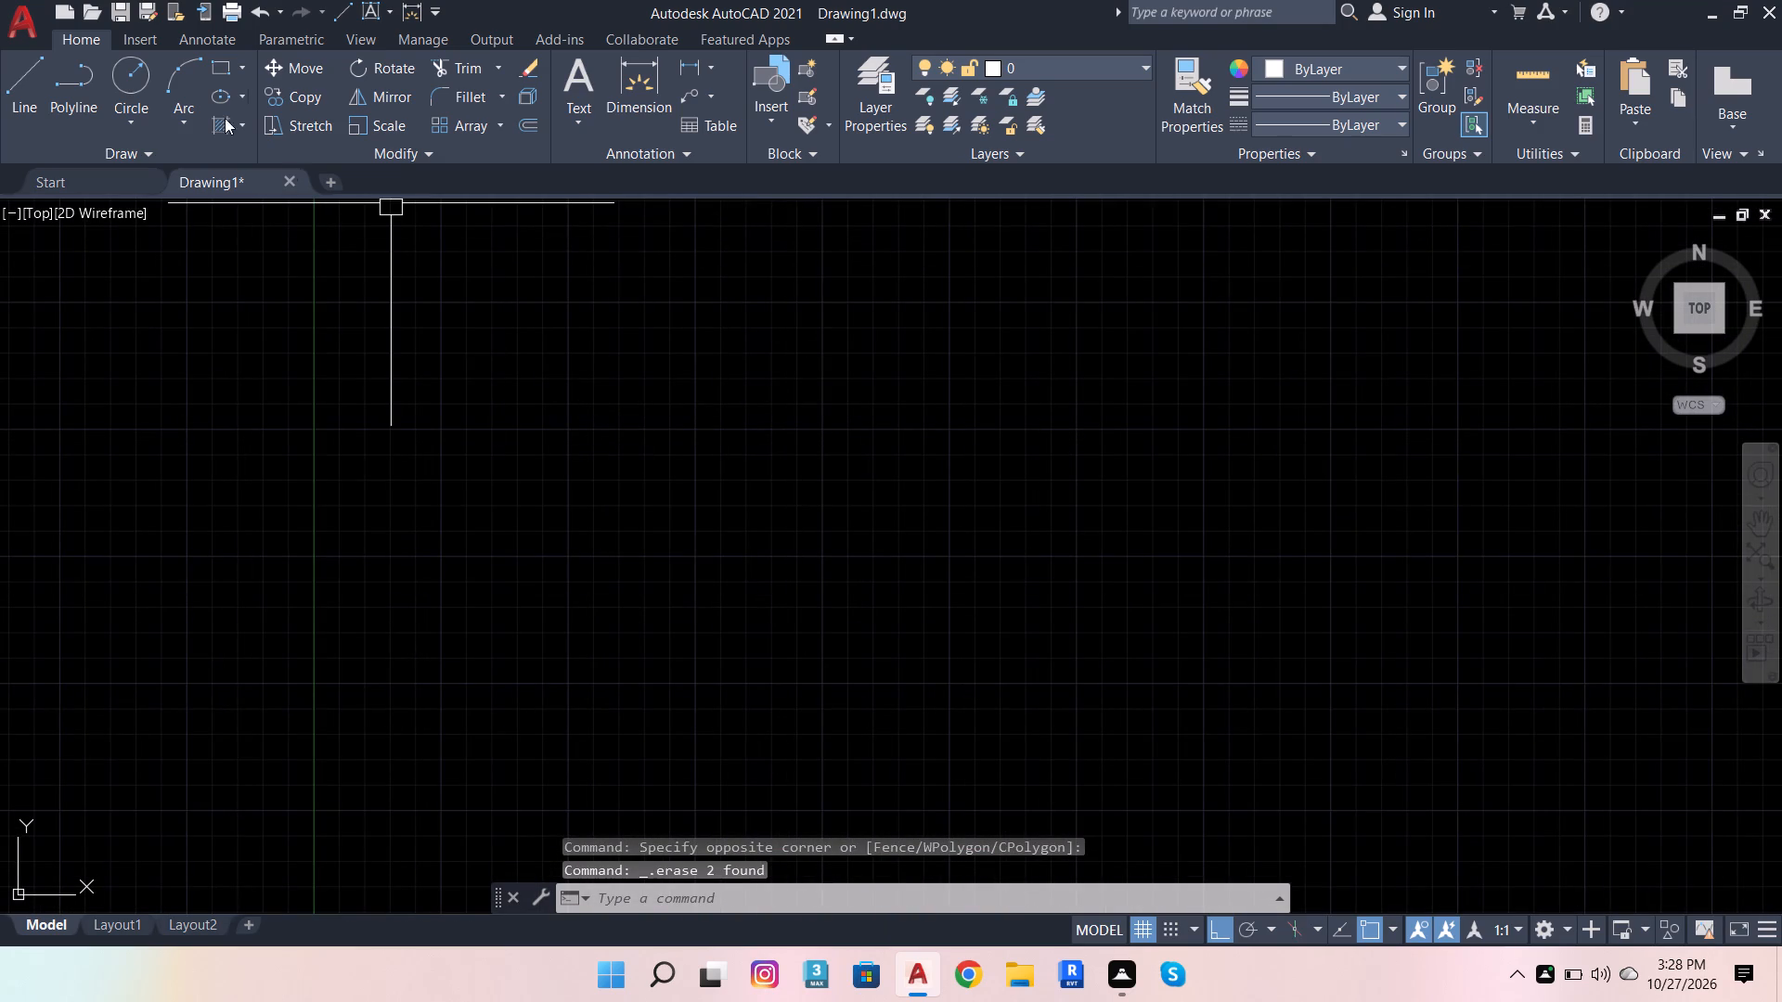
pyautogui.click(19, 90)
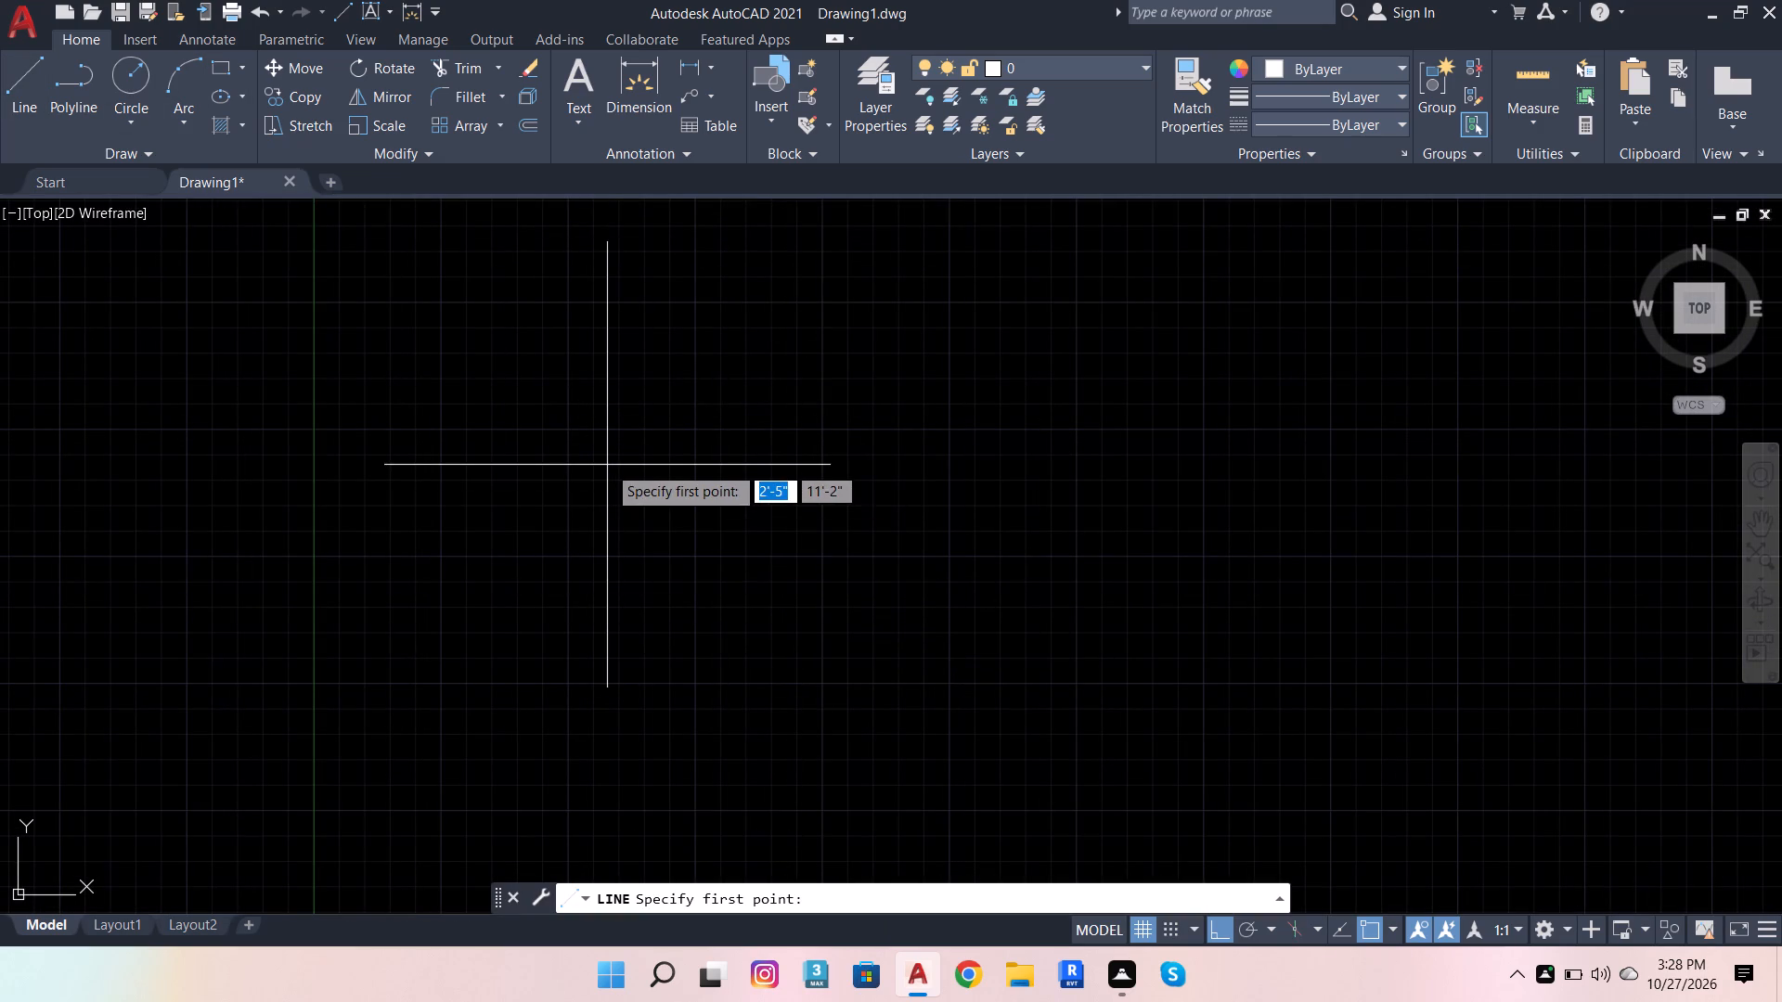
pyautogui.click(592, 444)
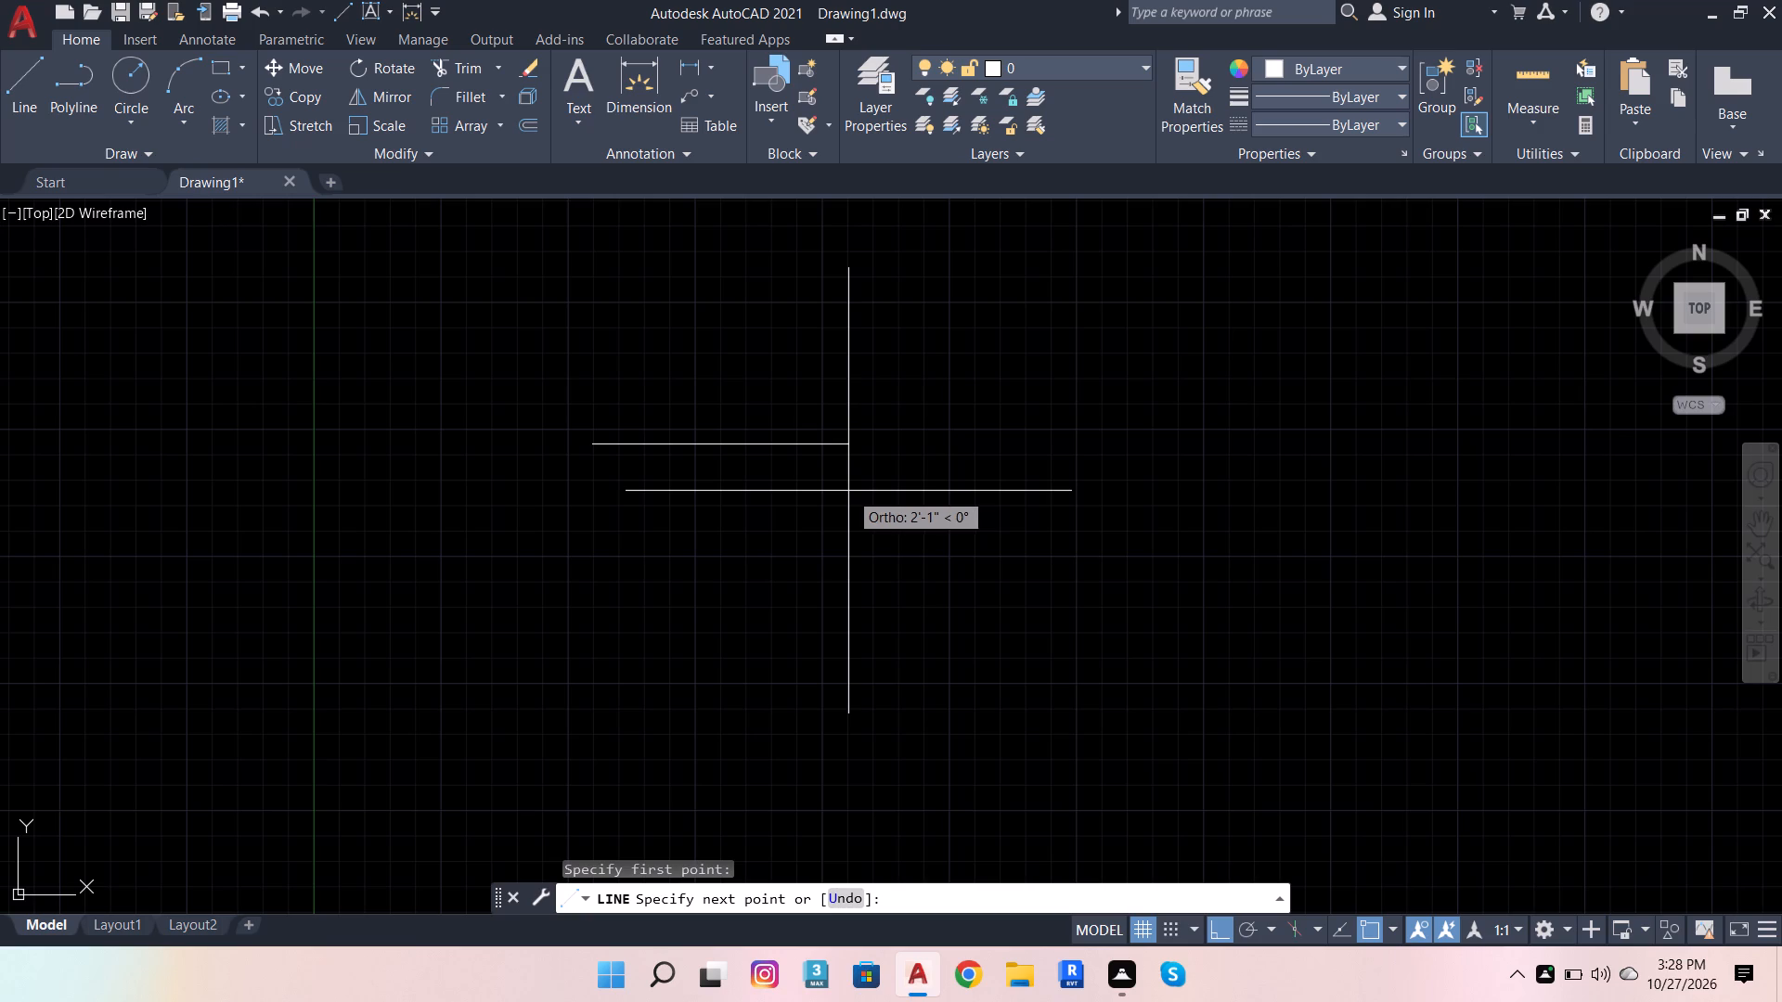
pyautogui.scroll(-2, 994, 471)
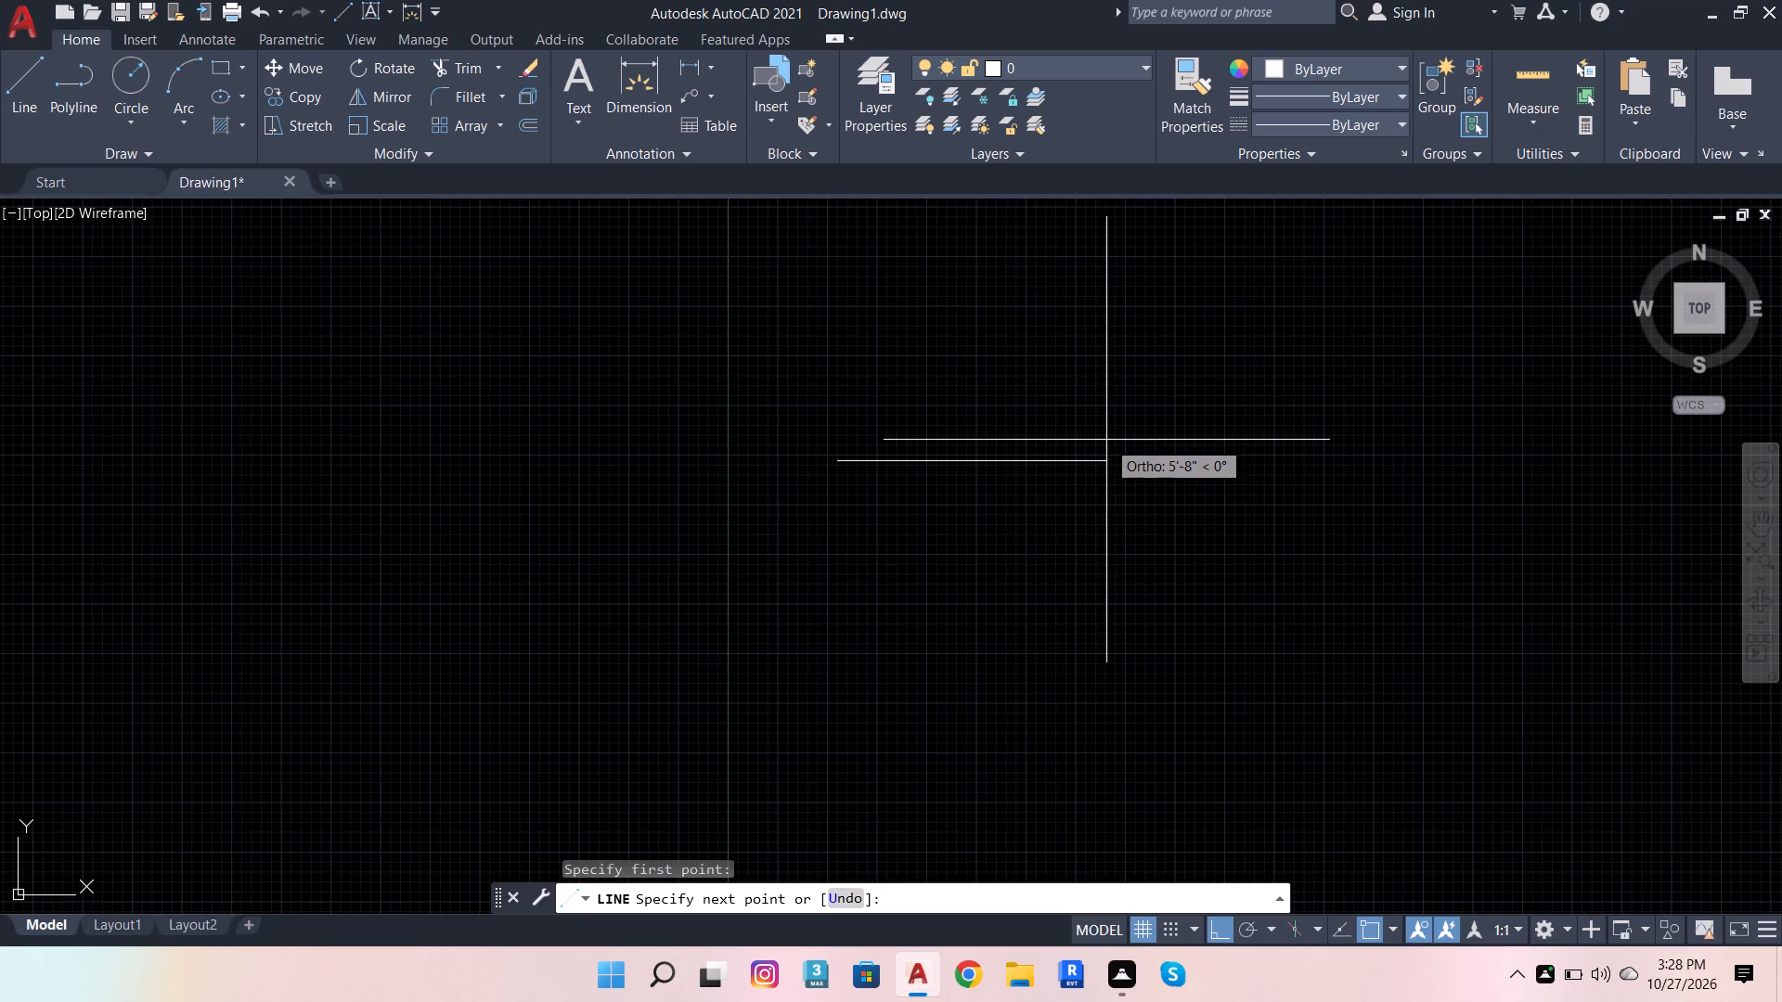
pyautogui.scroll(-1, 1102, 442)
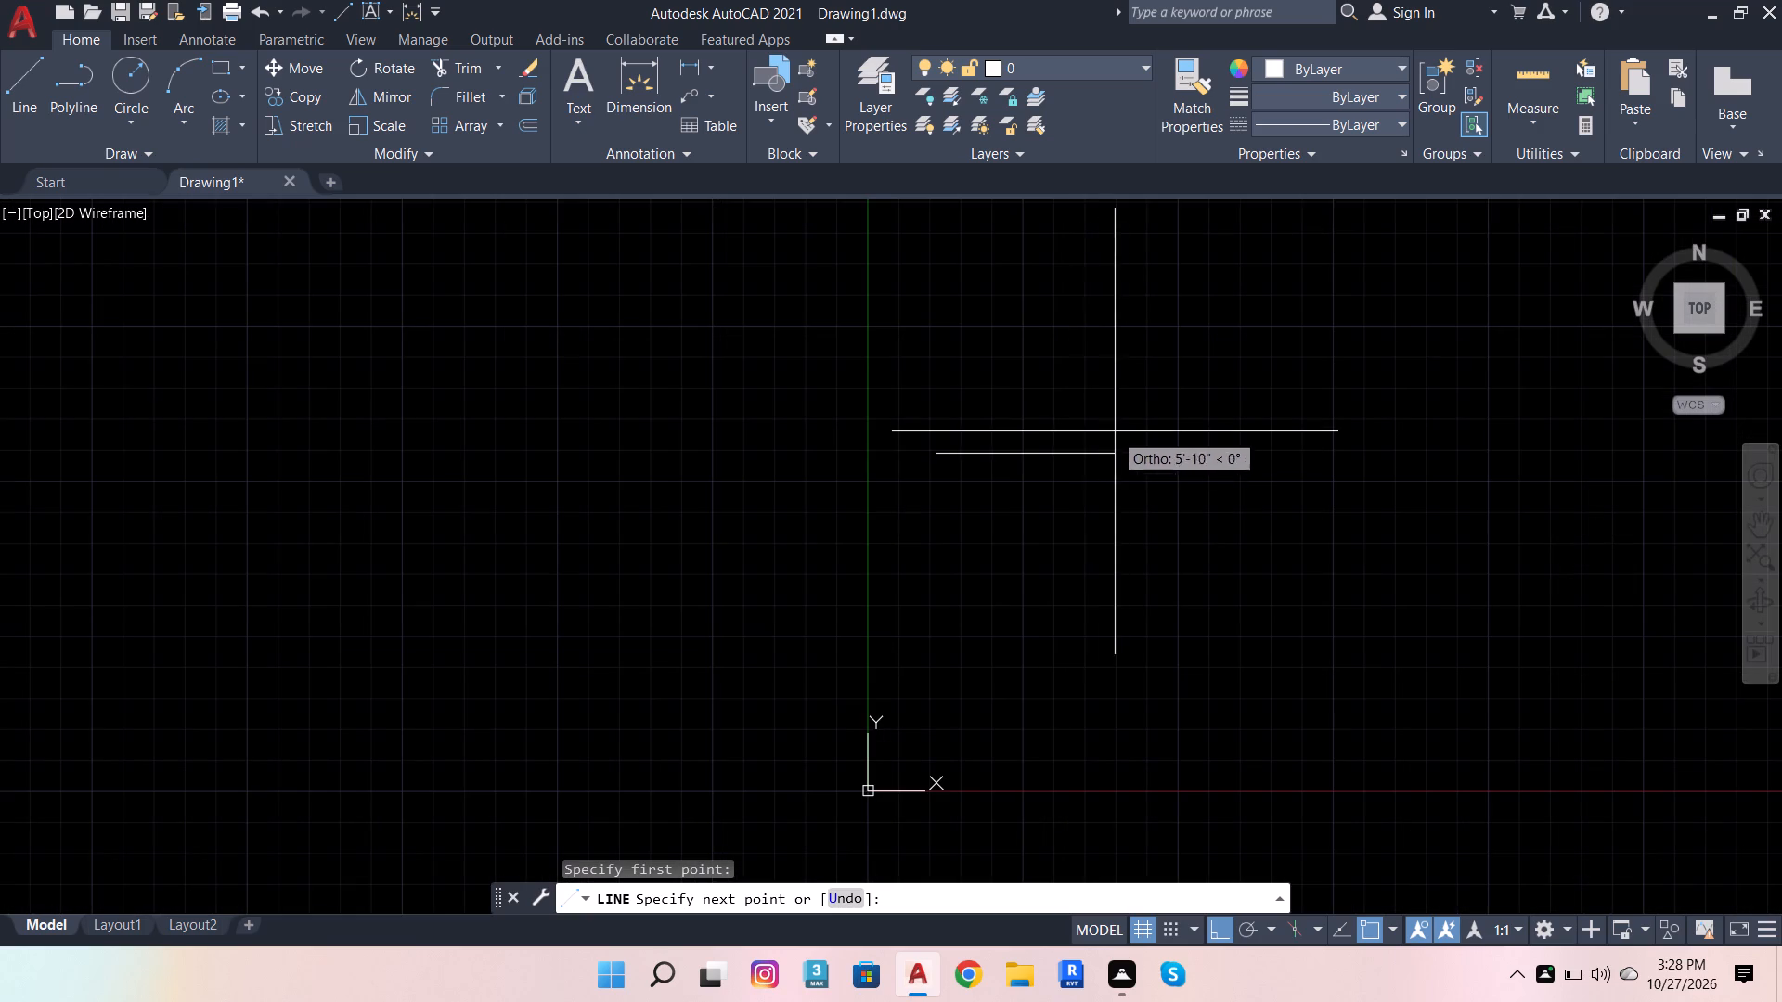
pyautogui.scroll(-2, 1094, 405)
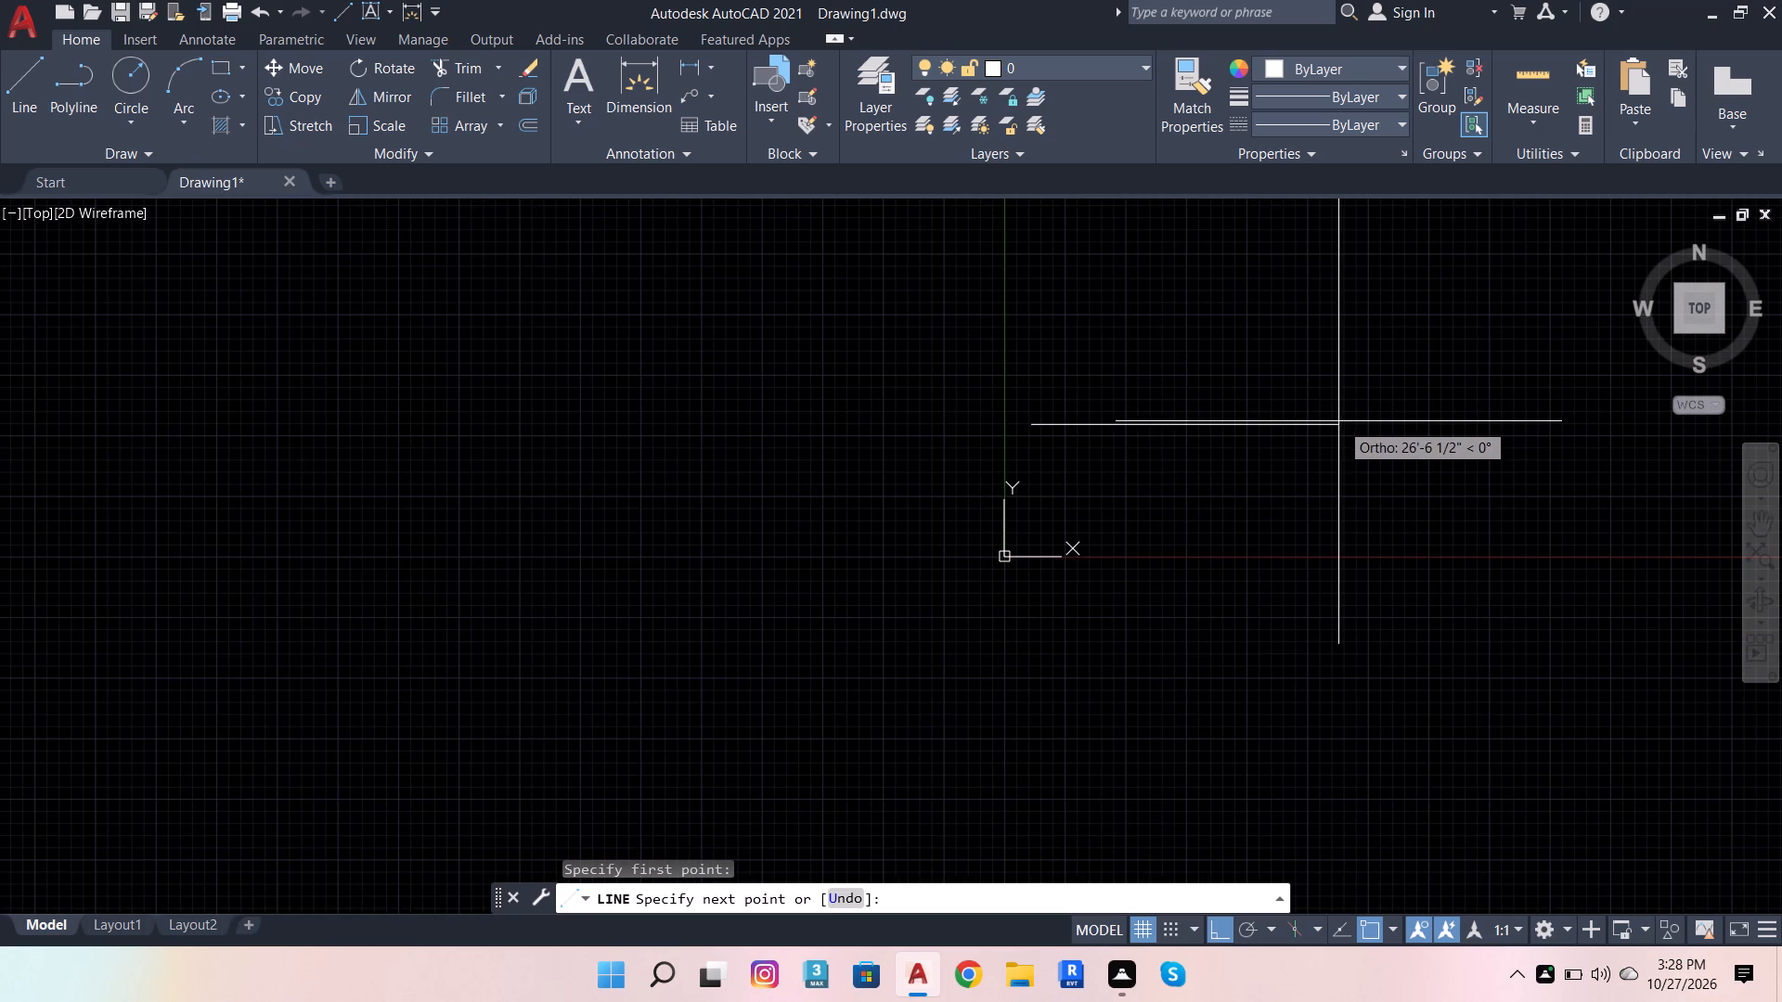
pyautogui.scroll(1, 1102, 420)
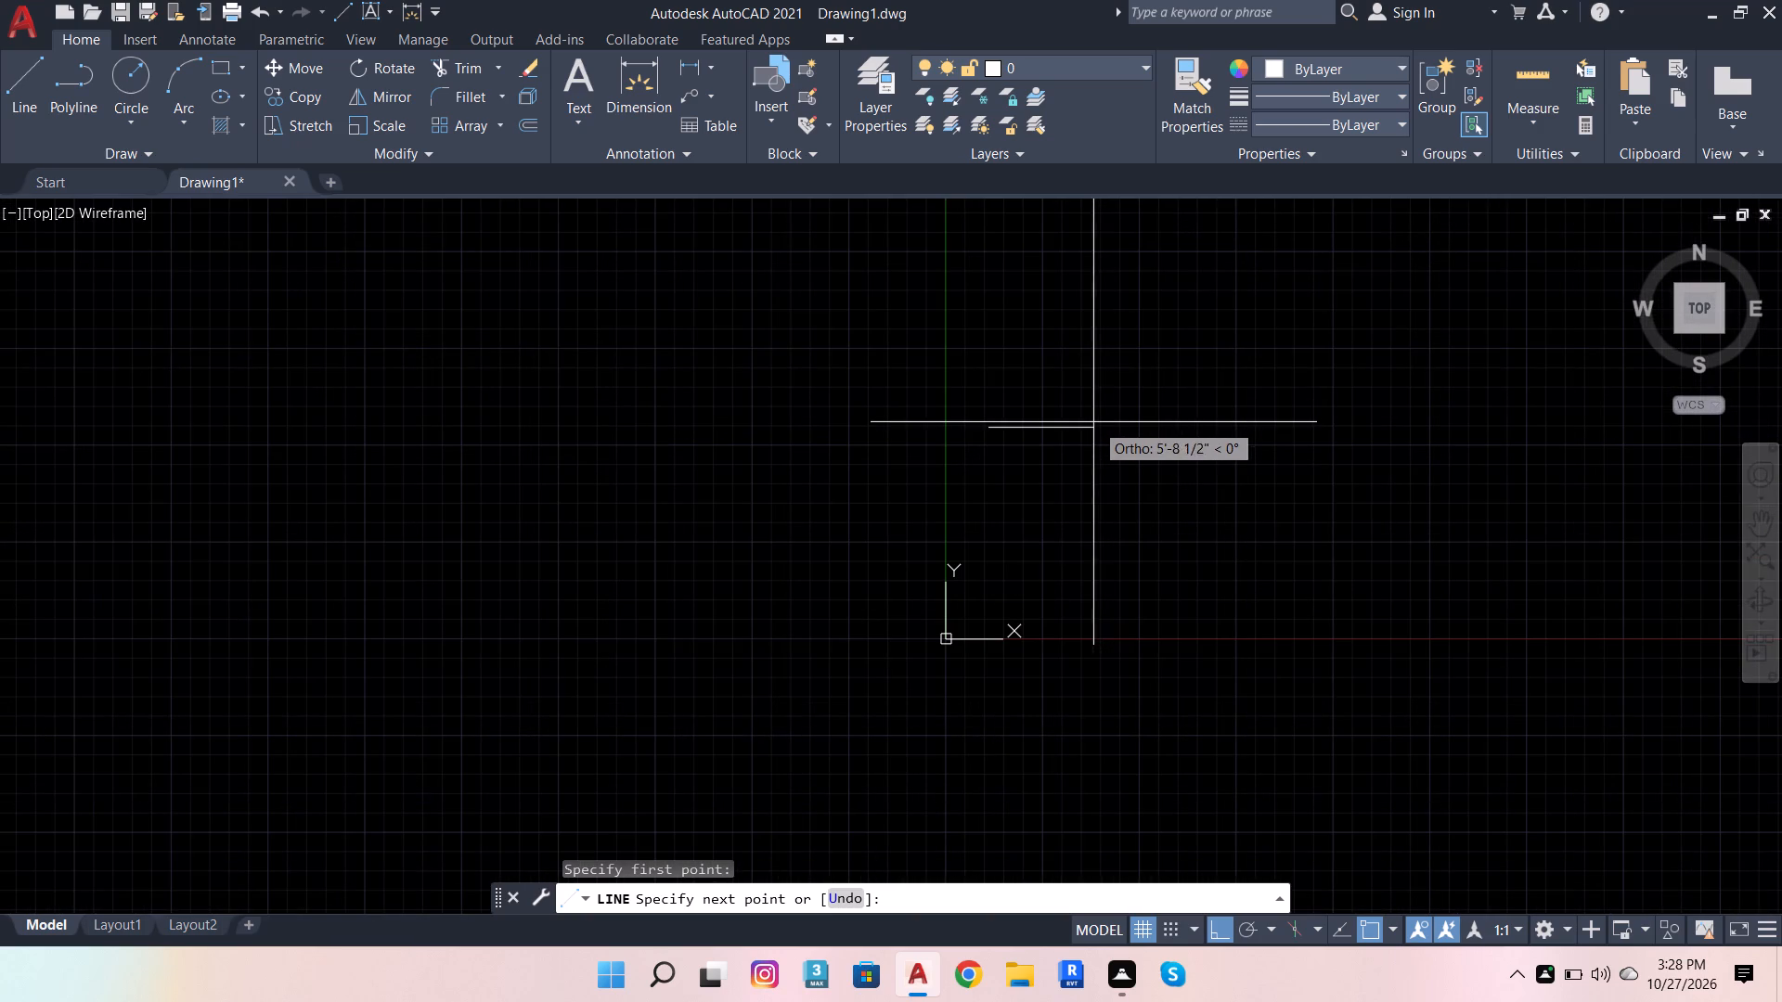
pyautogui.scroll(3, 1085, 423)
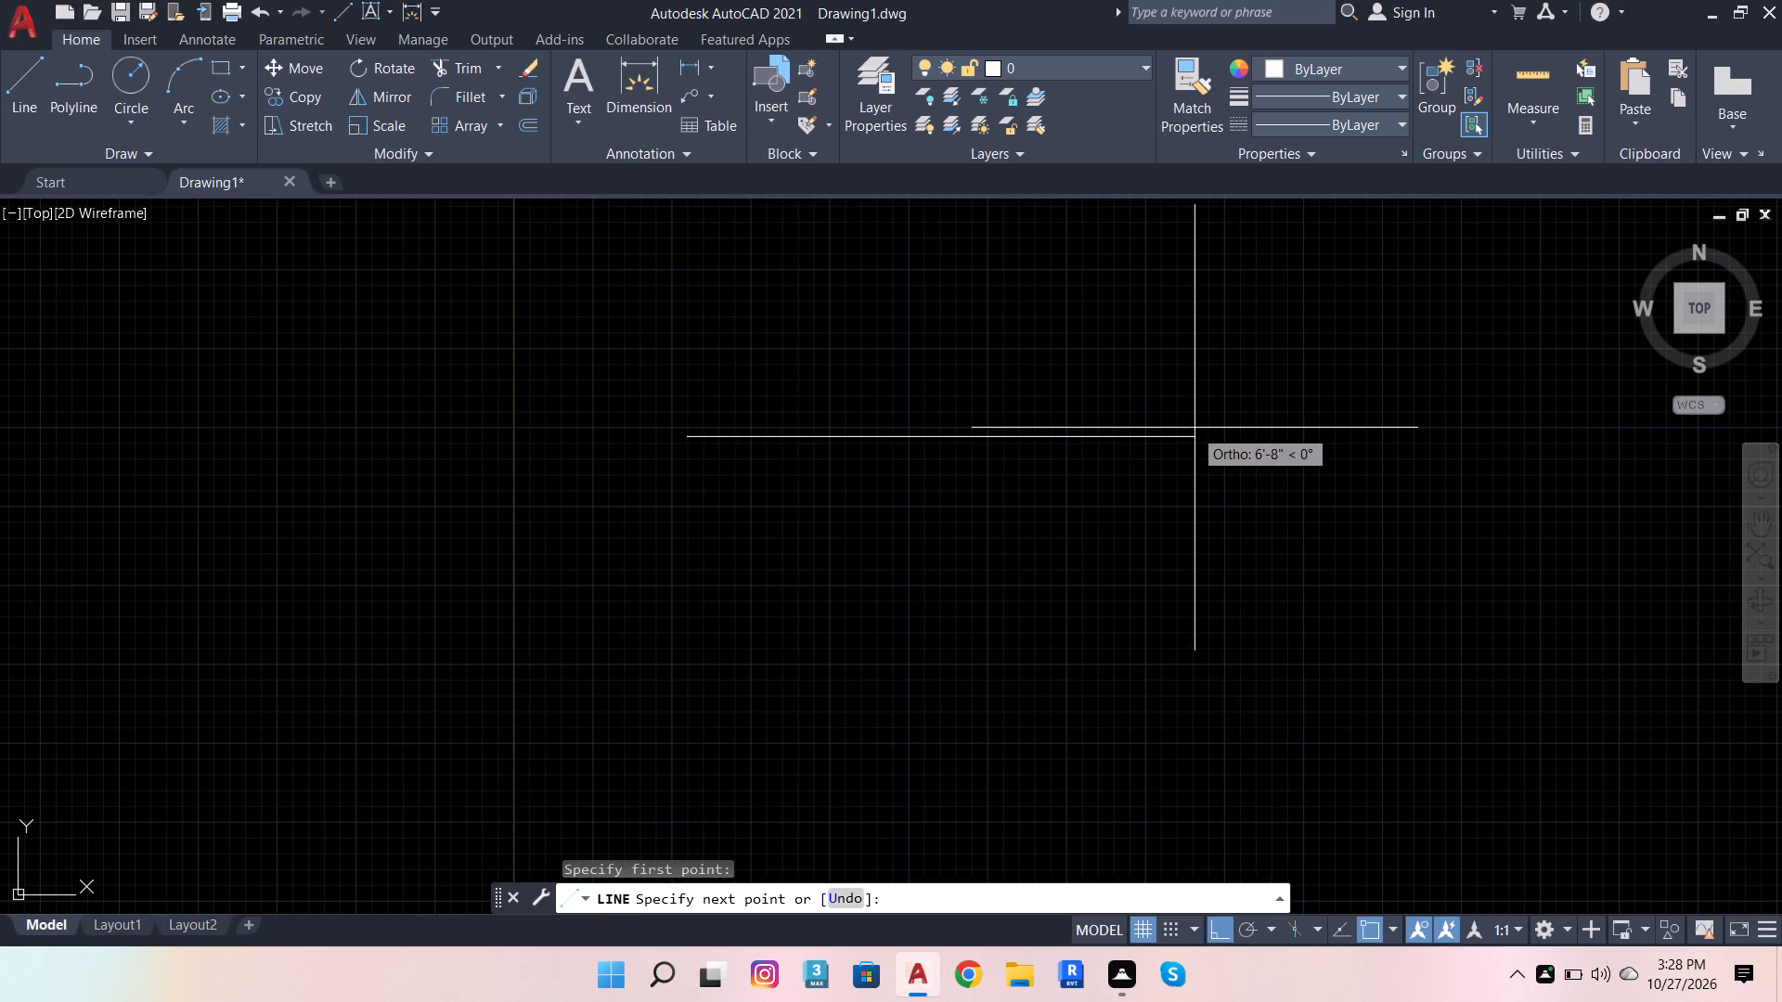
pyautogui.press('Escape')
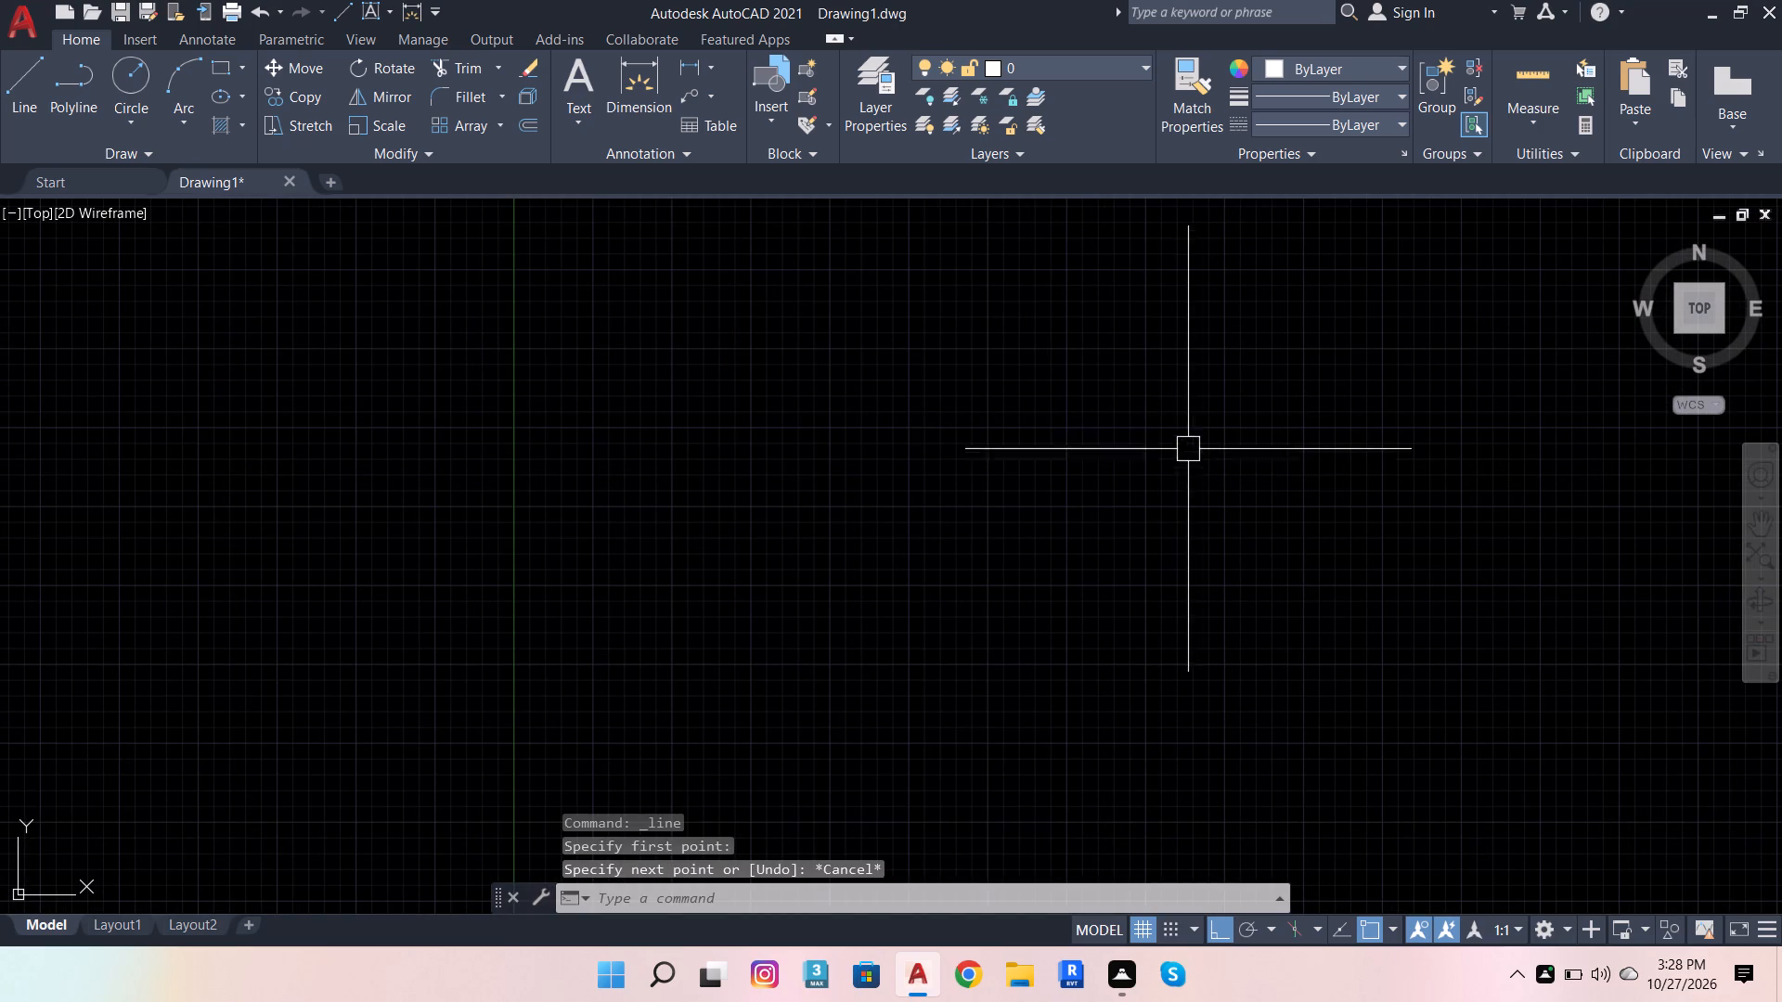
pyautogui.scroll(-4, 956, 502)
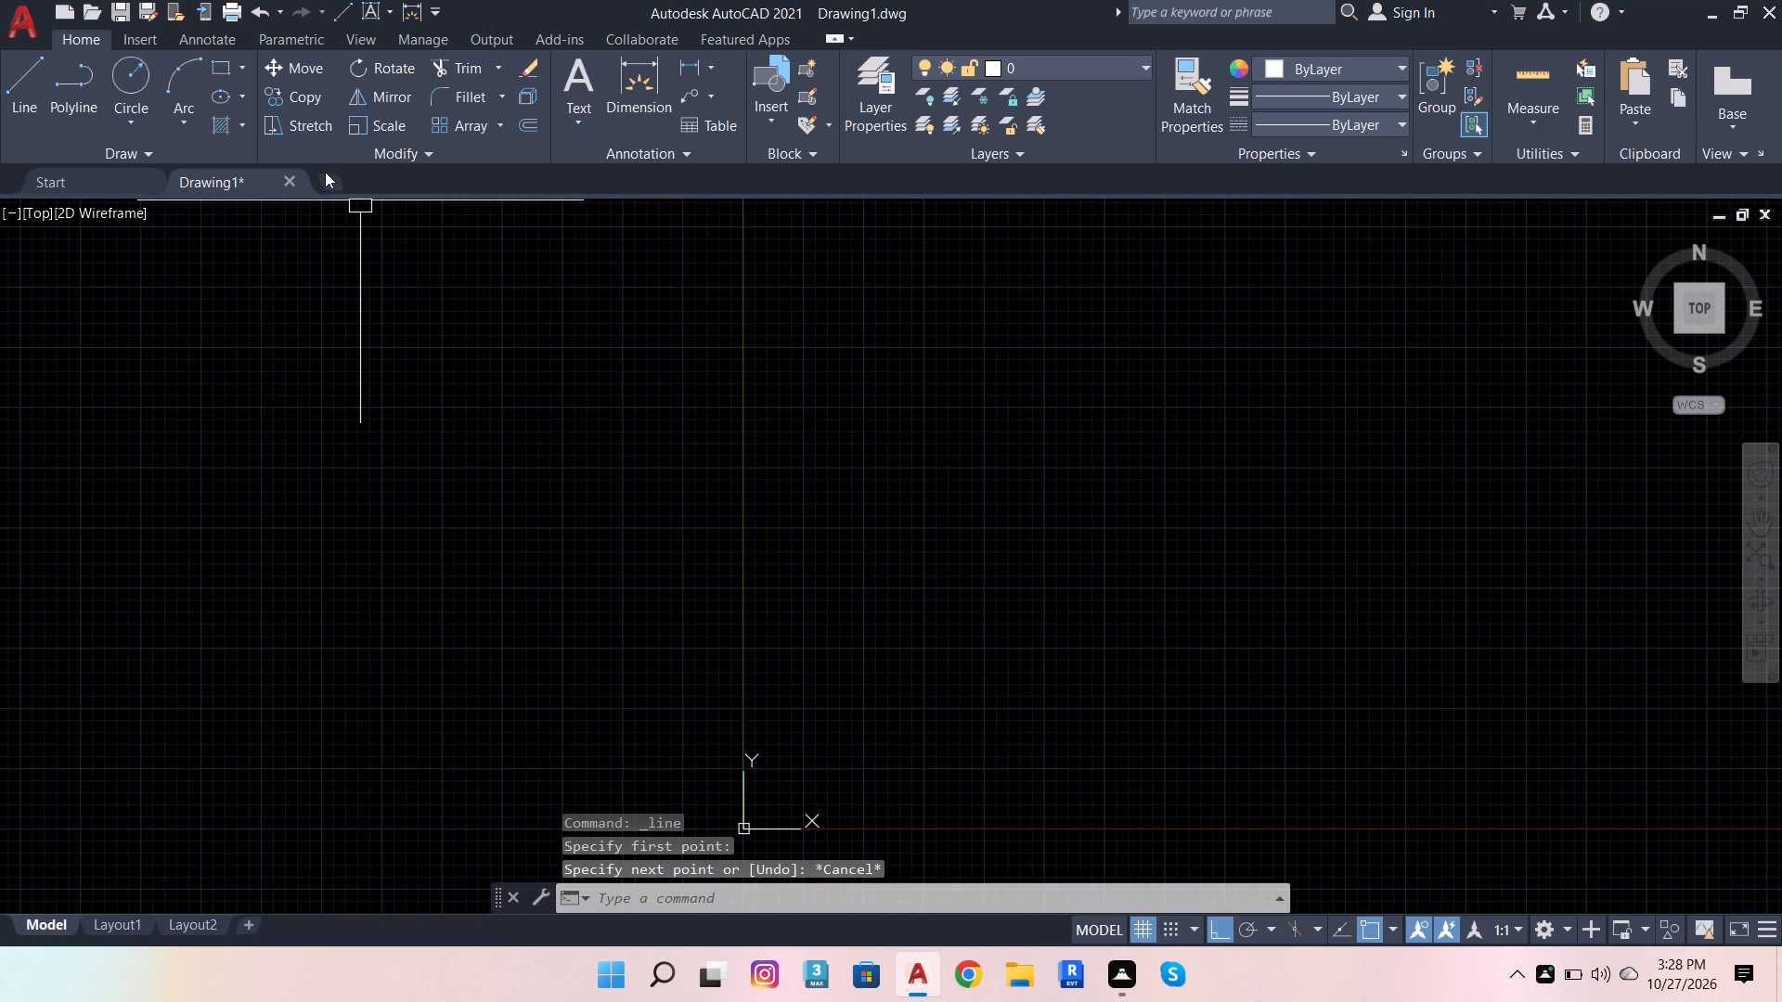
# Start a new drawing and close Drawing1 without saving its changes.
pyautogui.click(328, 183)
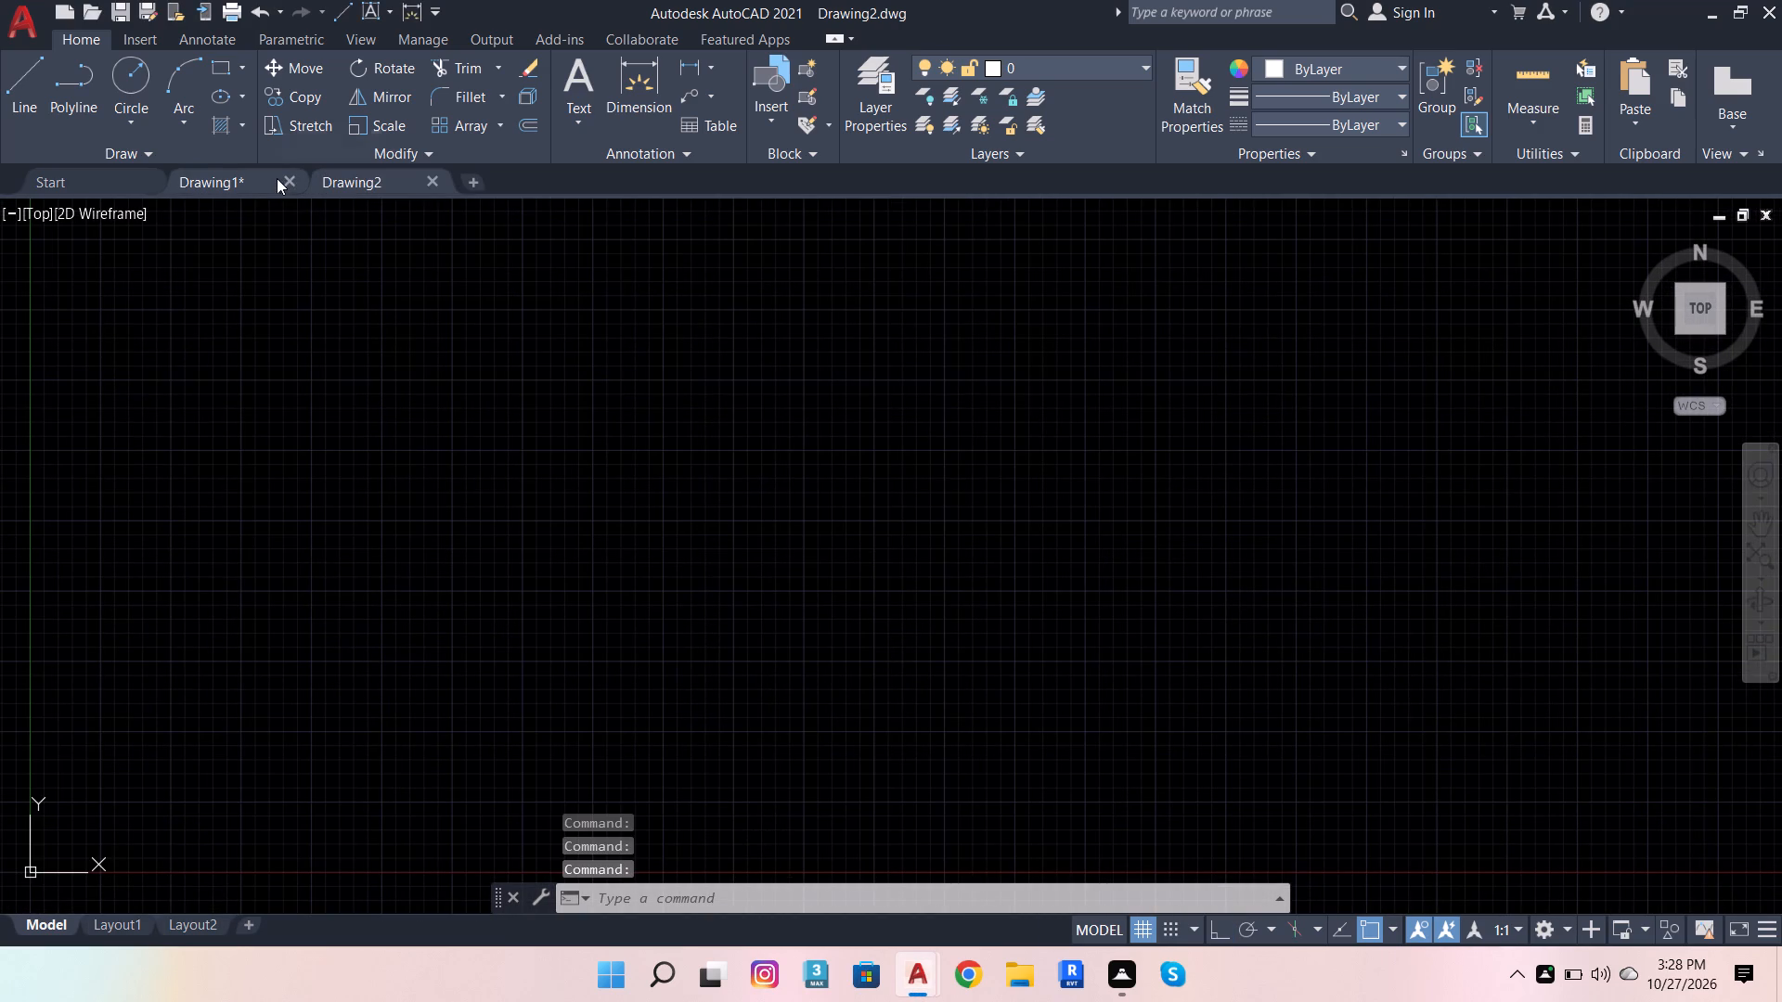
pyautogui.click(290, 178)
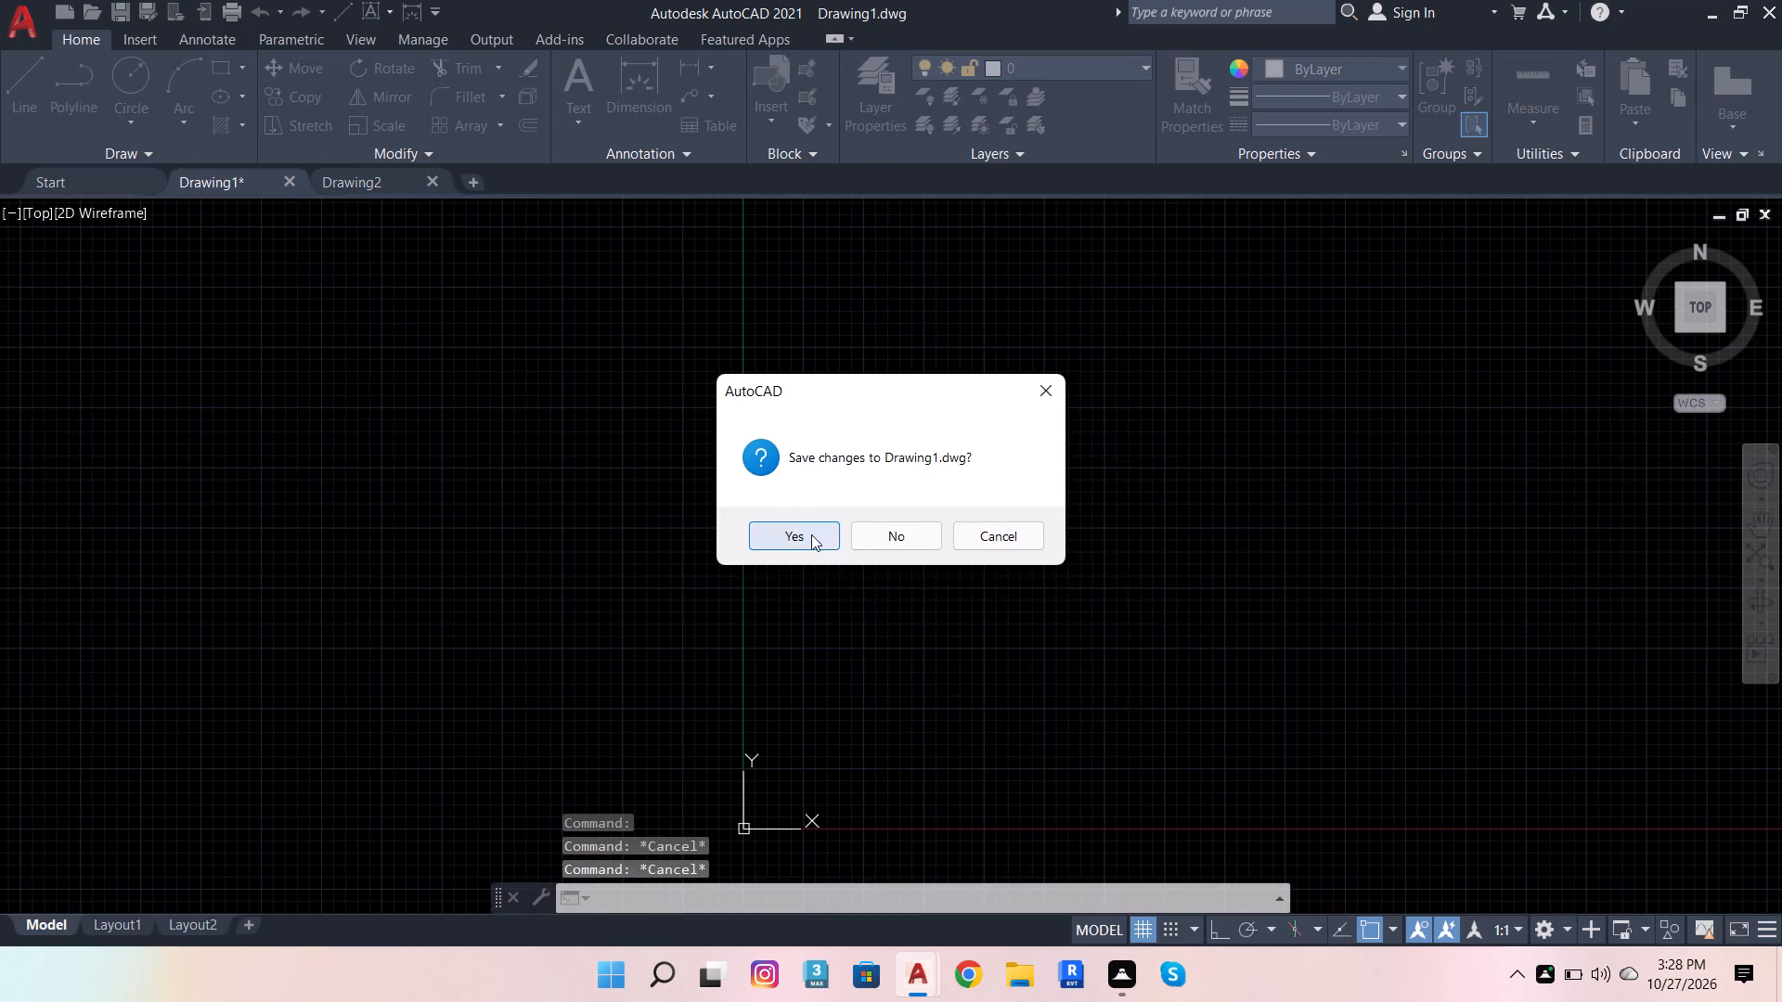
pyautogui.click(912, 526)
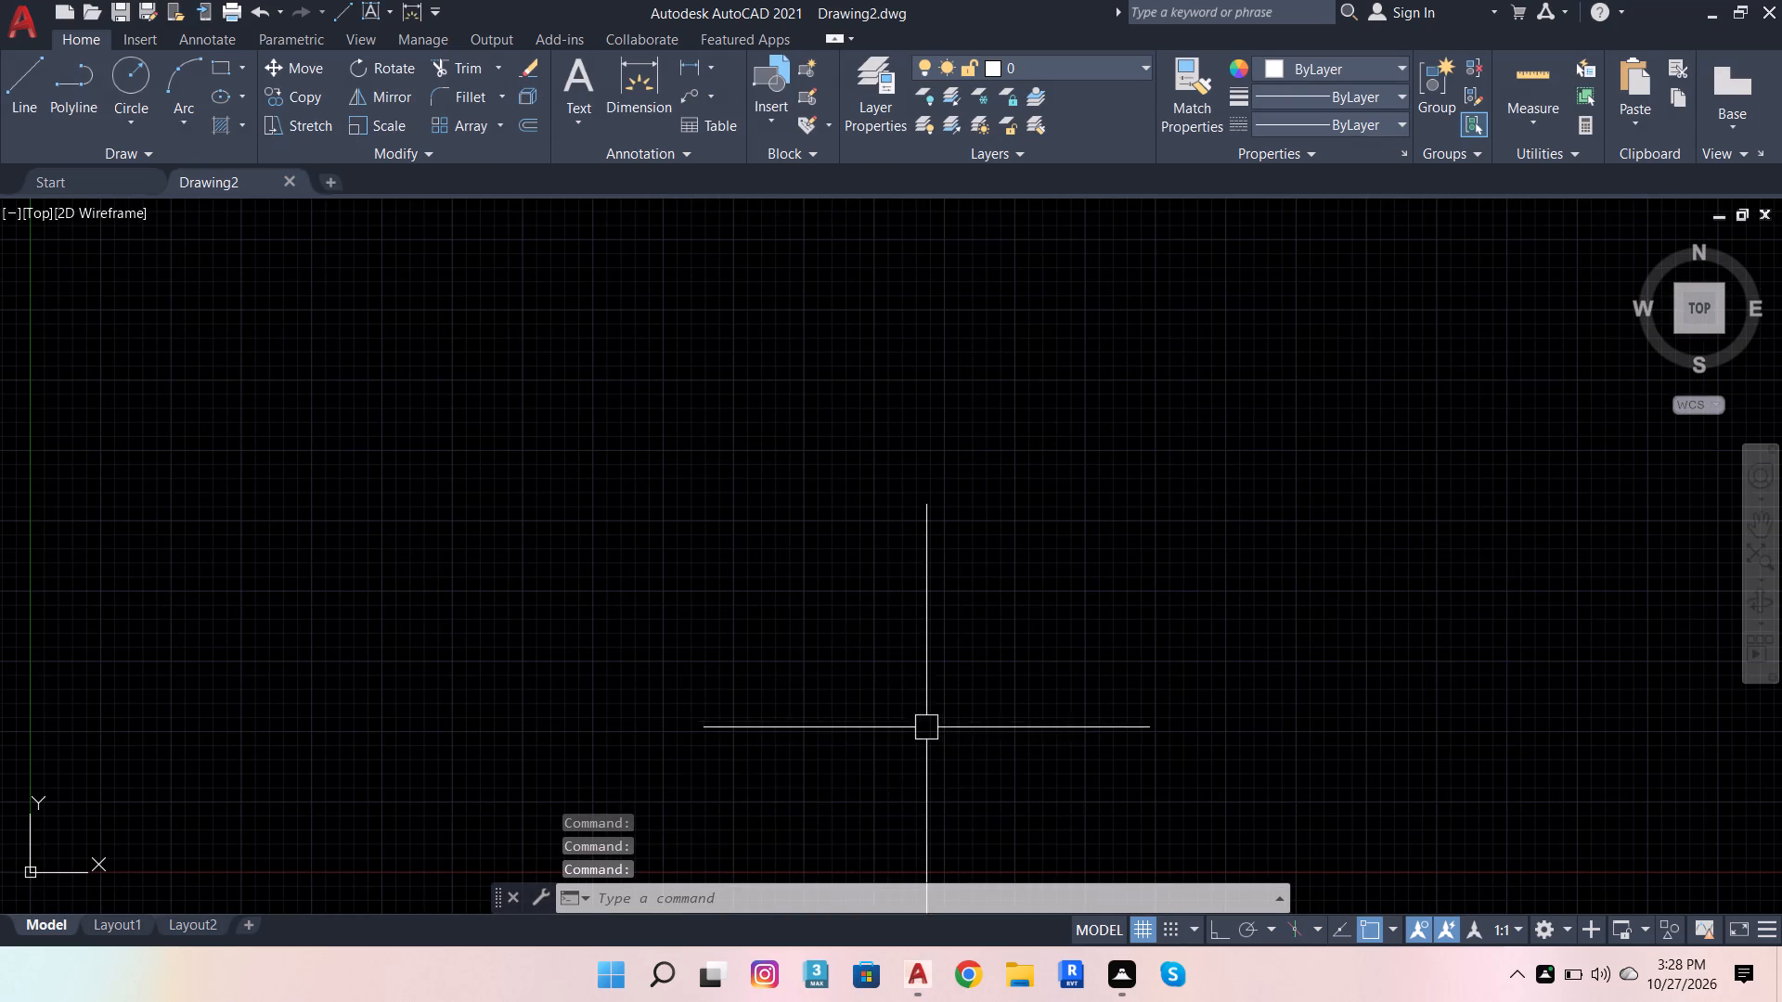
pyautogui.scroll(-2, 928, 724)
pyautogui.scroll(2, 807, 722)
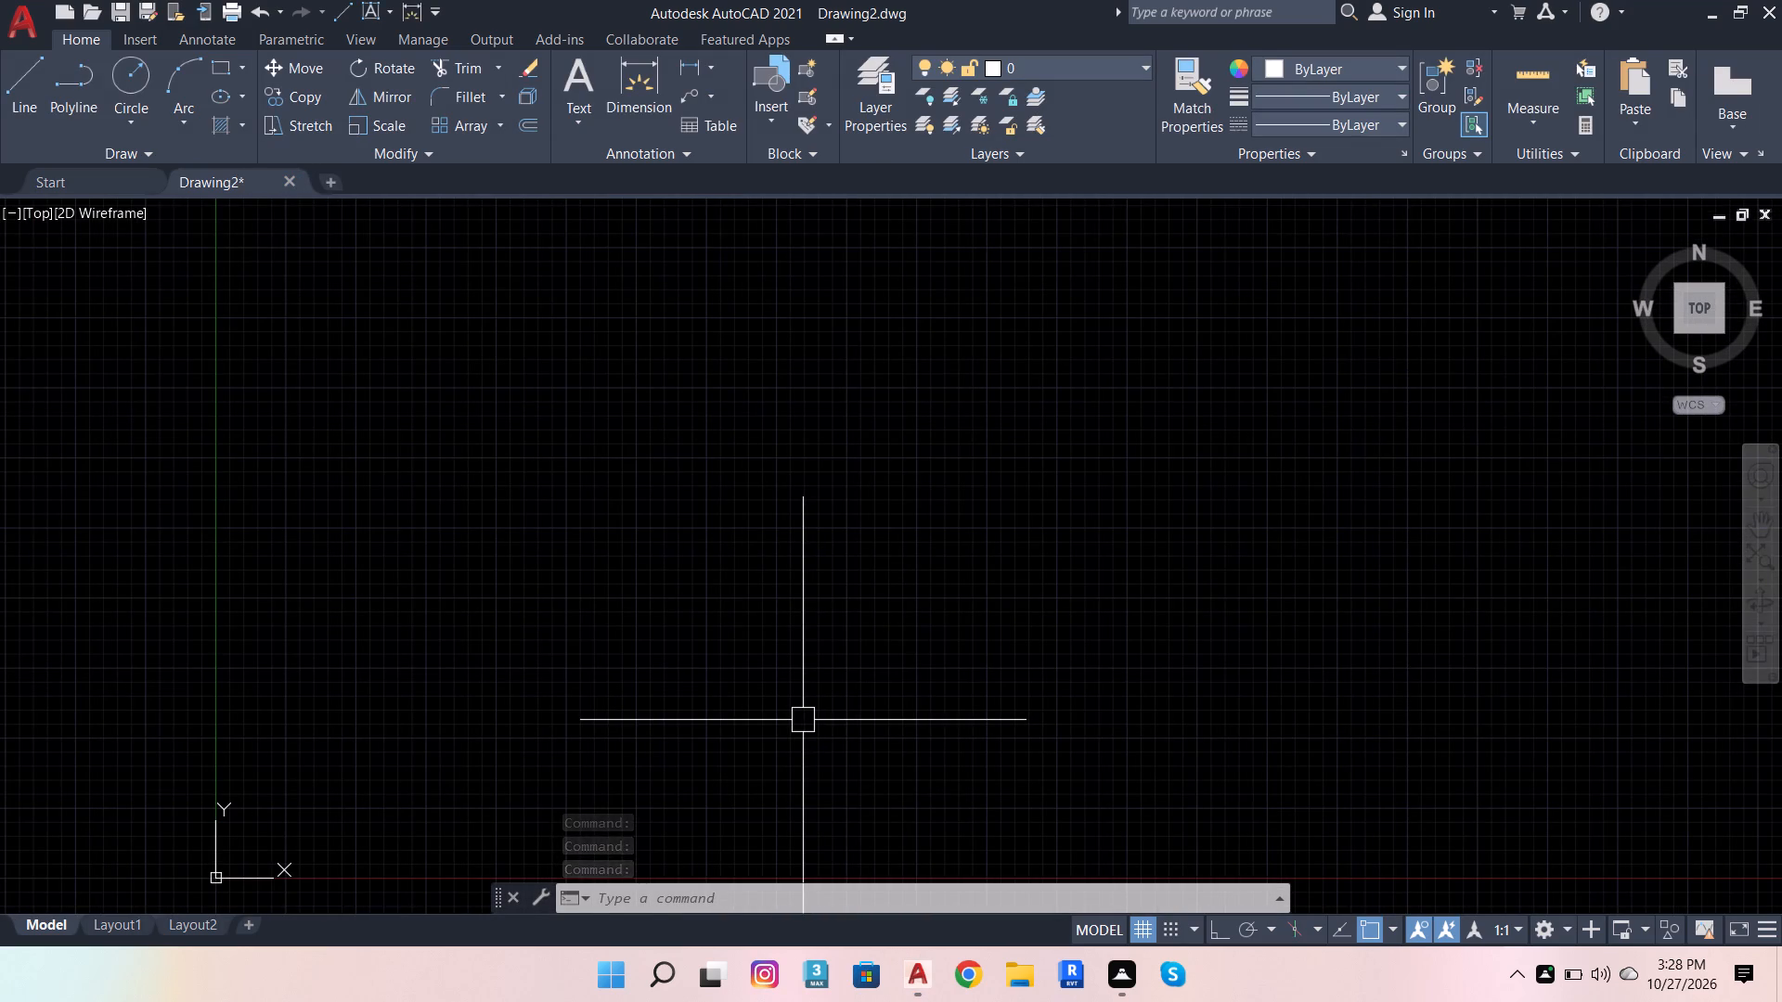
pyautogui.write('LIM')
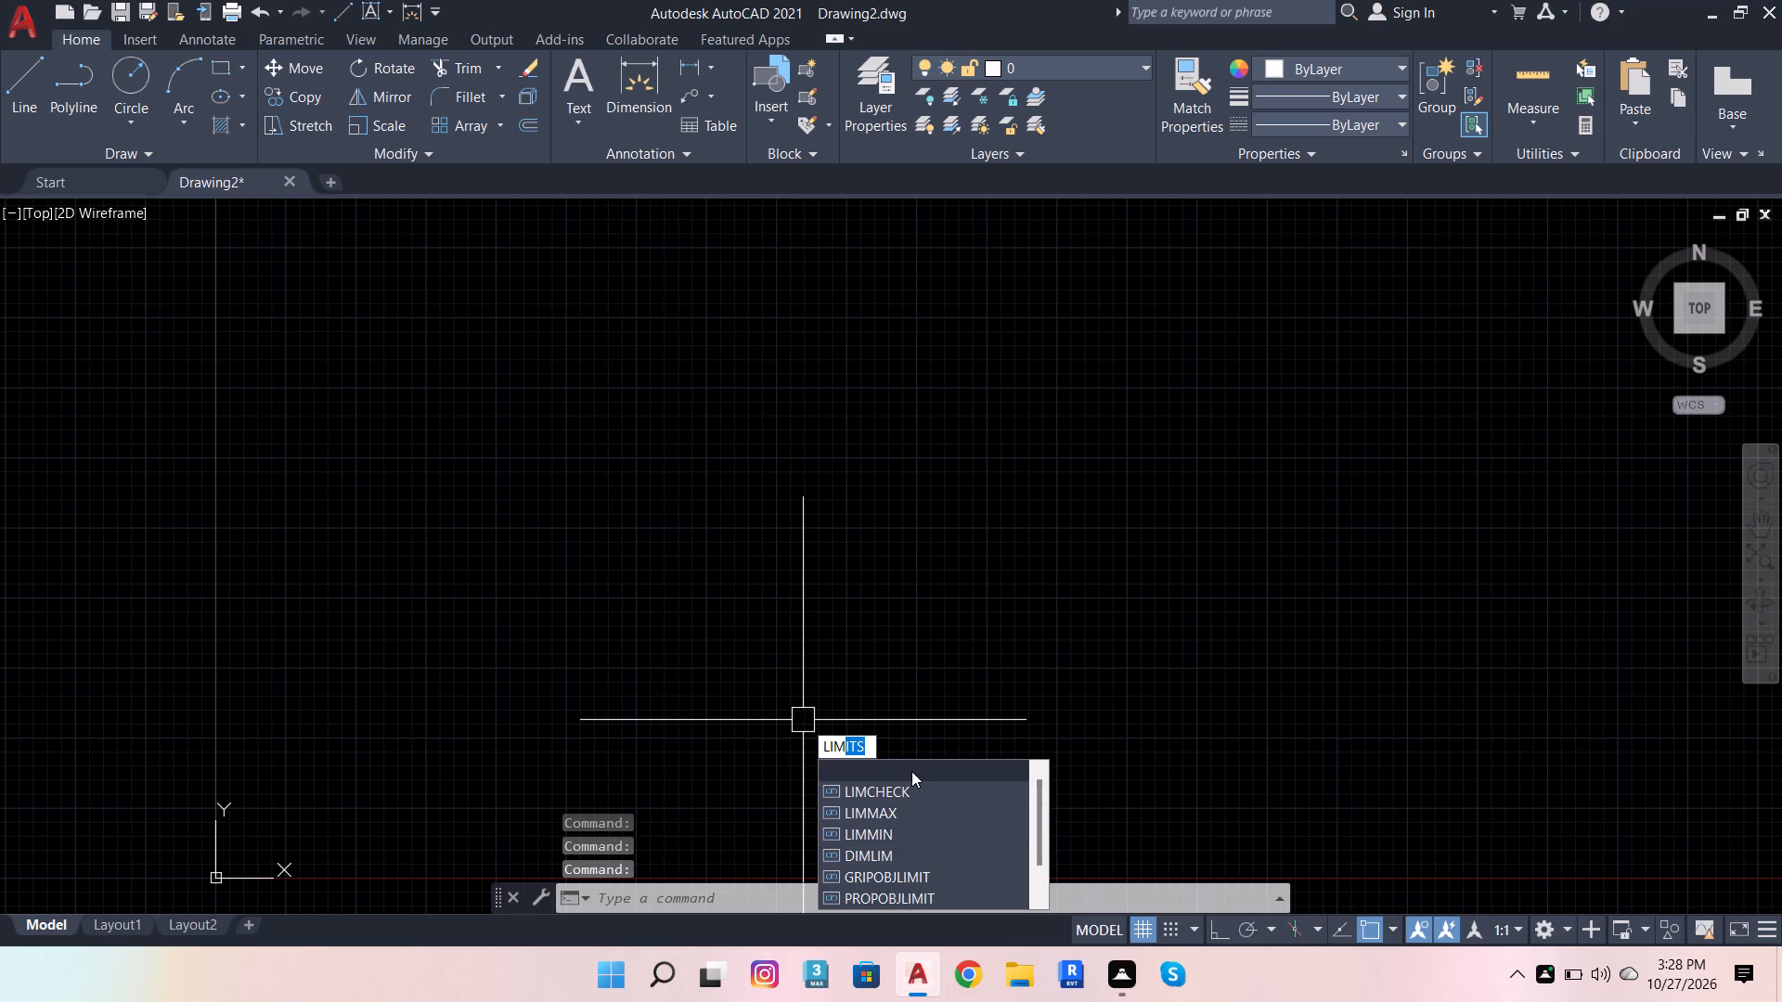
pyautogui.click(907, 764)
# In File Explorer, permanently delete all files in the logfile folder under fuji interior on drive D:, skipping any in use, and close the window.
pyautogui.click(1026, 973)
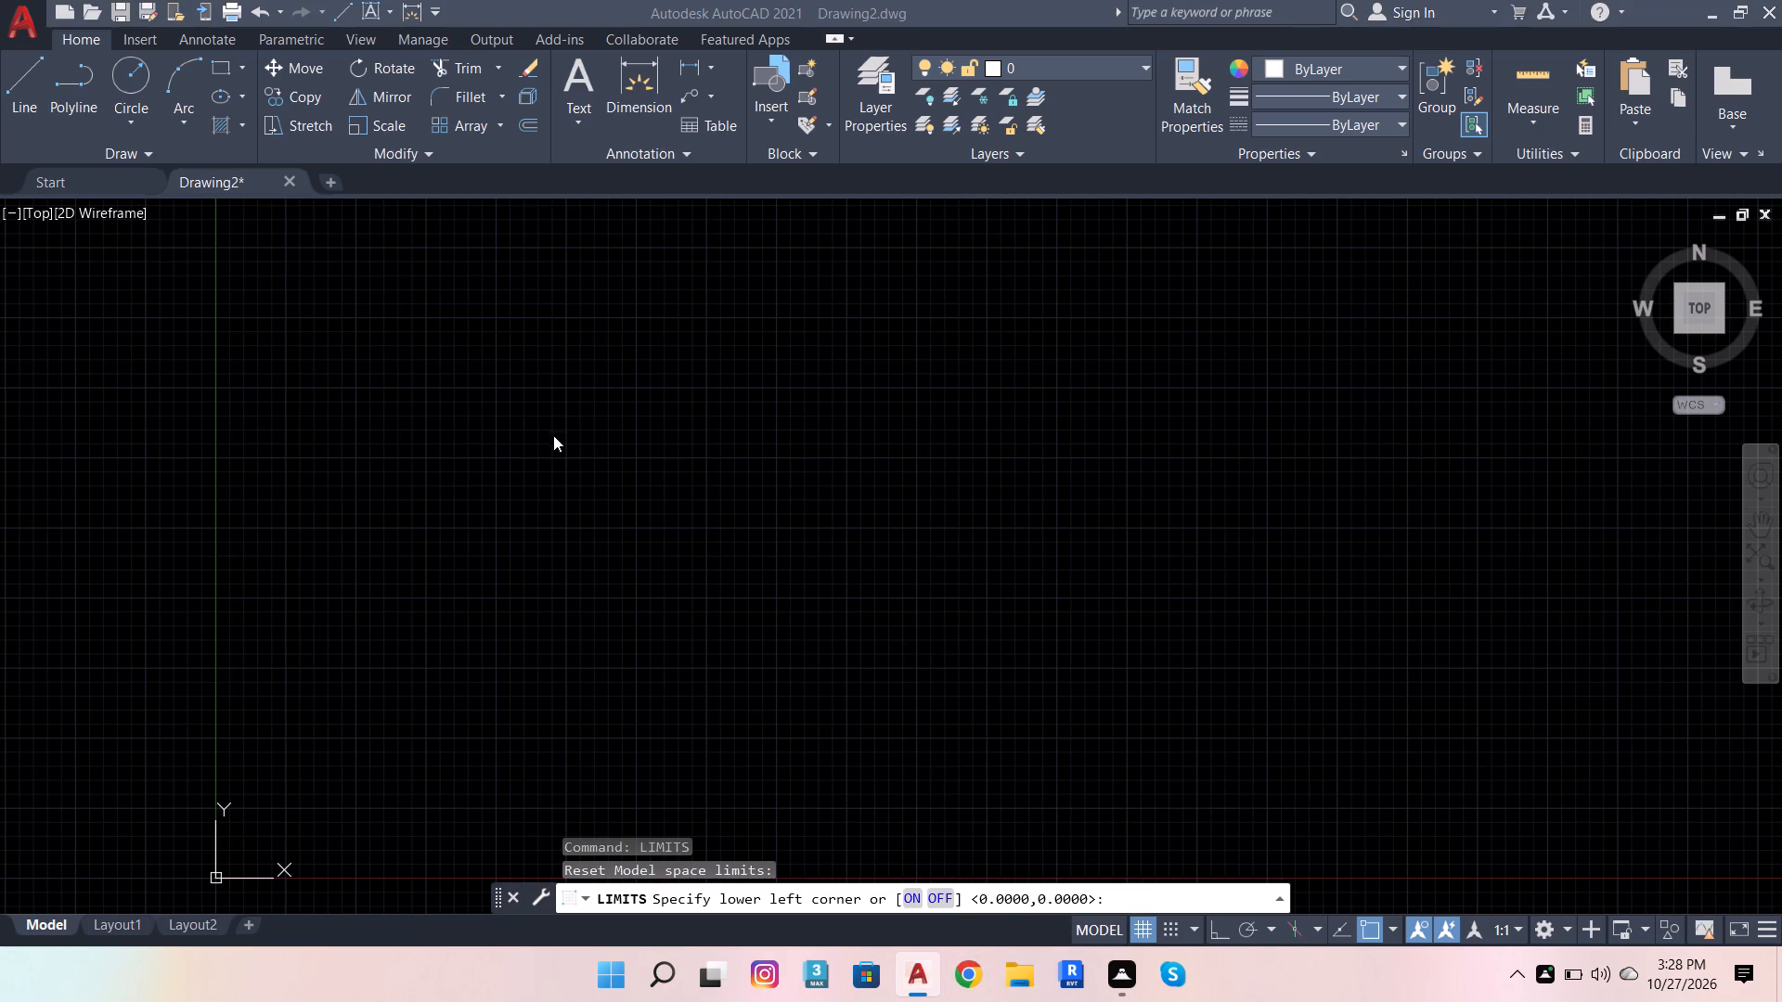
pyautogui.scroll(-4, 211, 641)
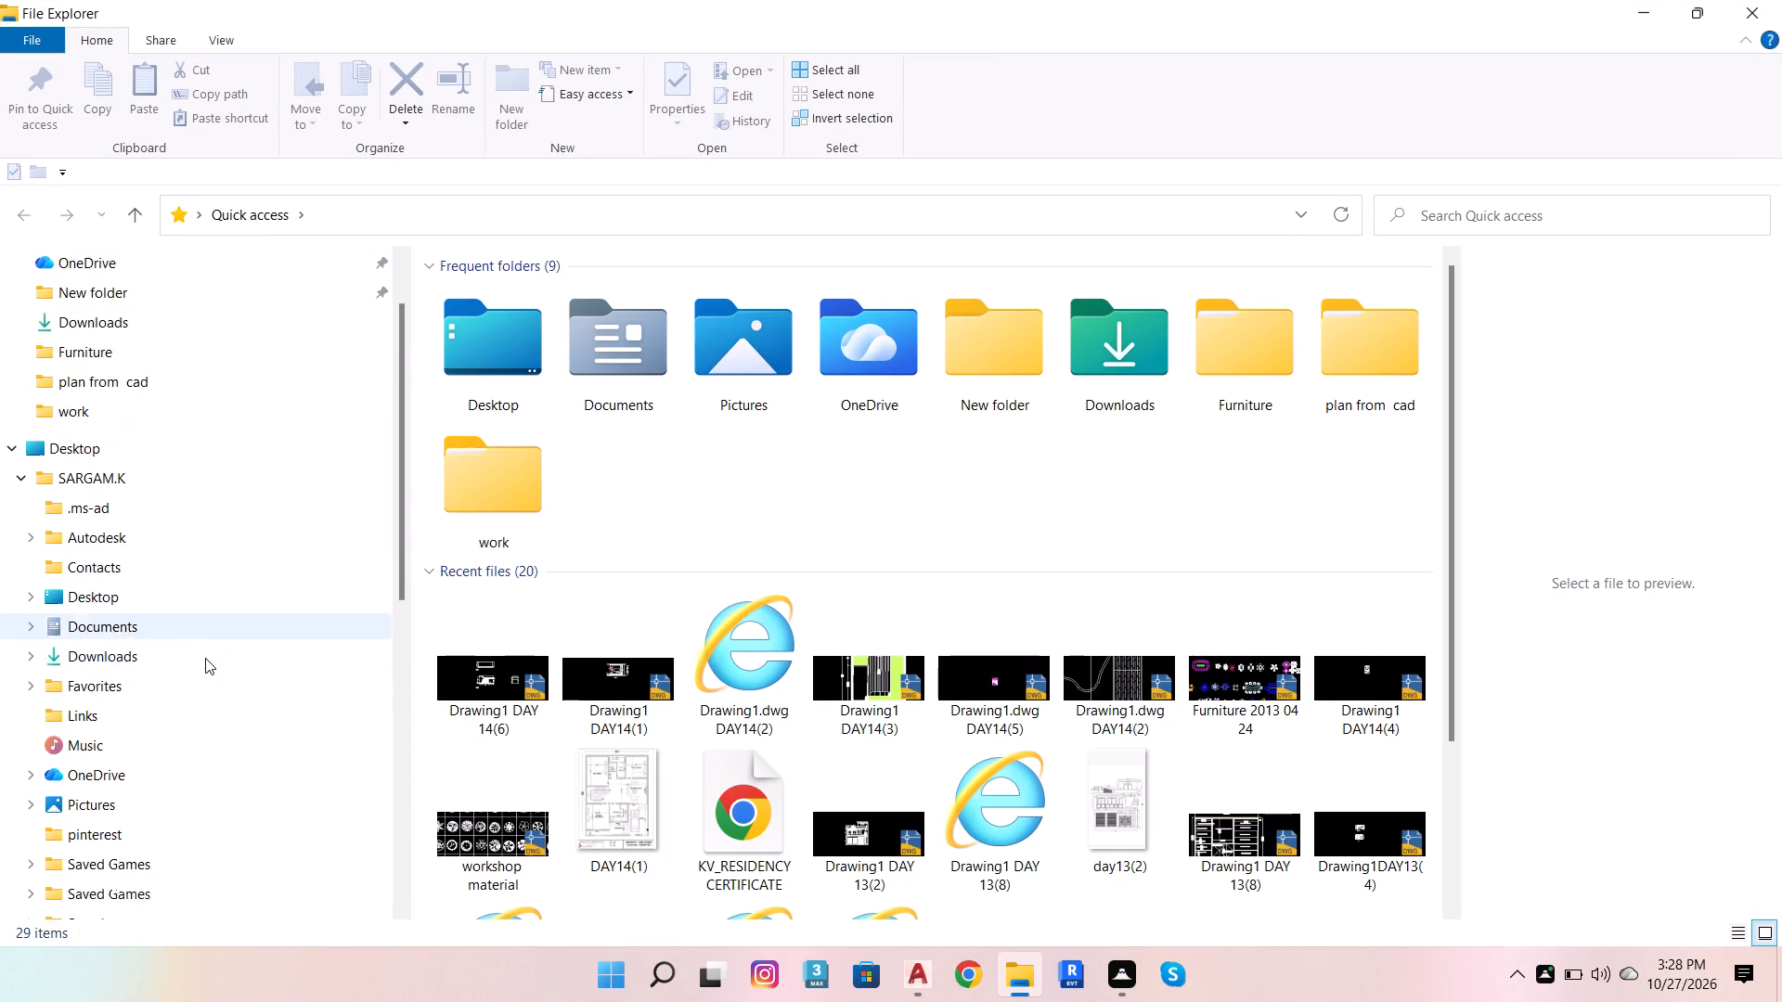
pyautogui.scroll(-7, 201, 668)
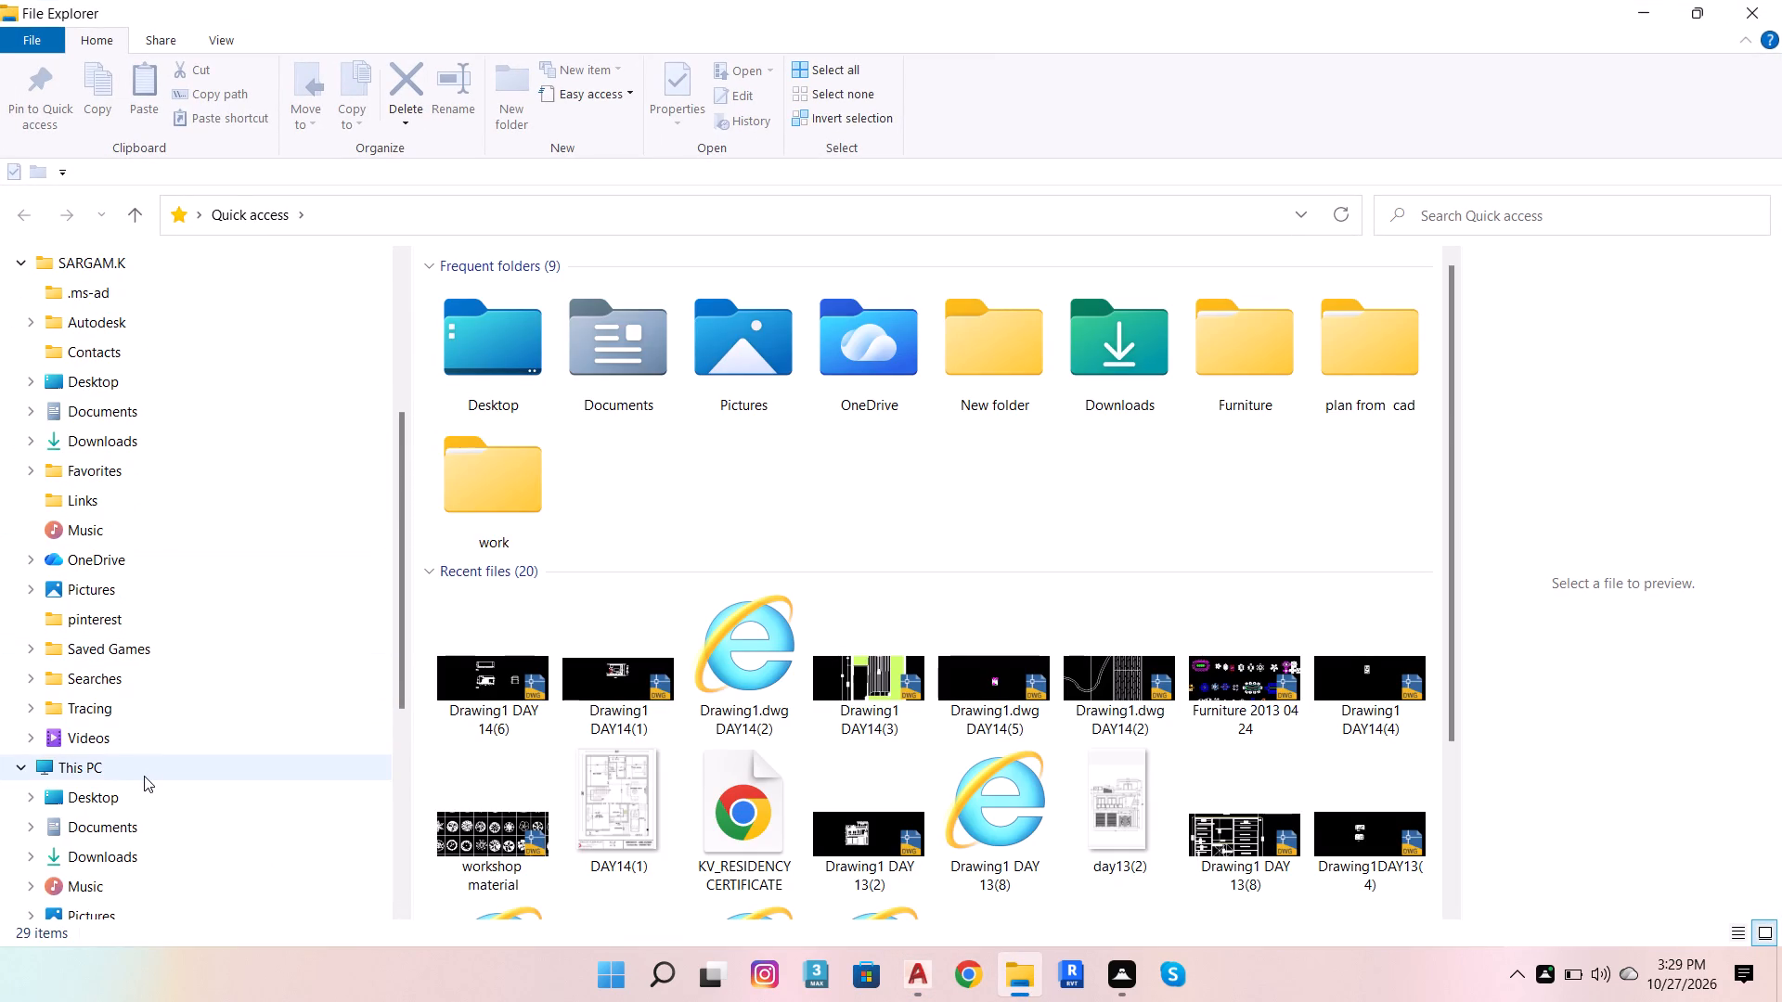
pyautogui.doubleClick(144, 776)
pyautogui.doubleClick(830, 471)
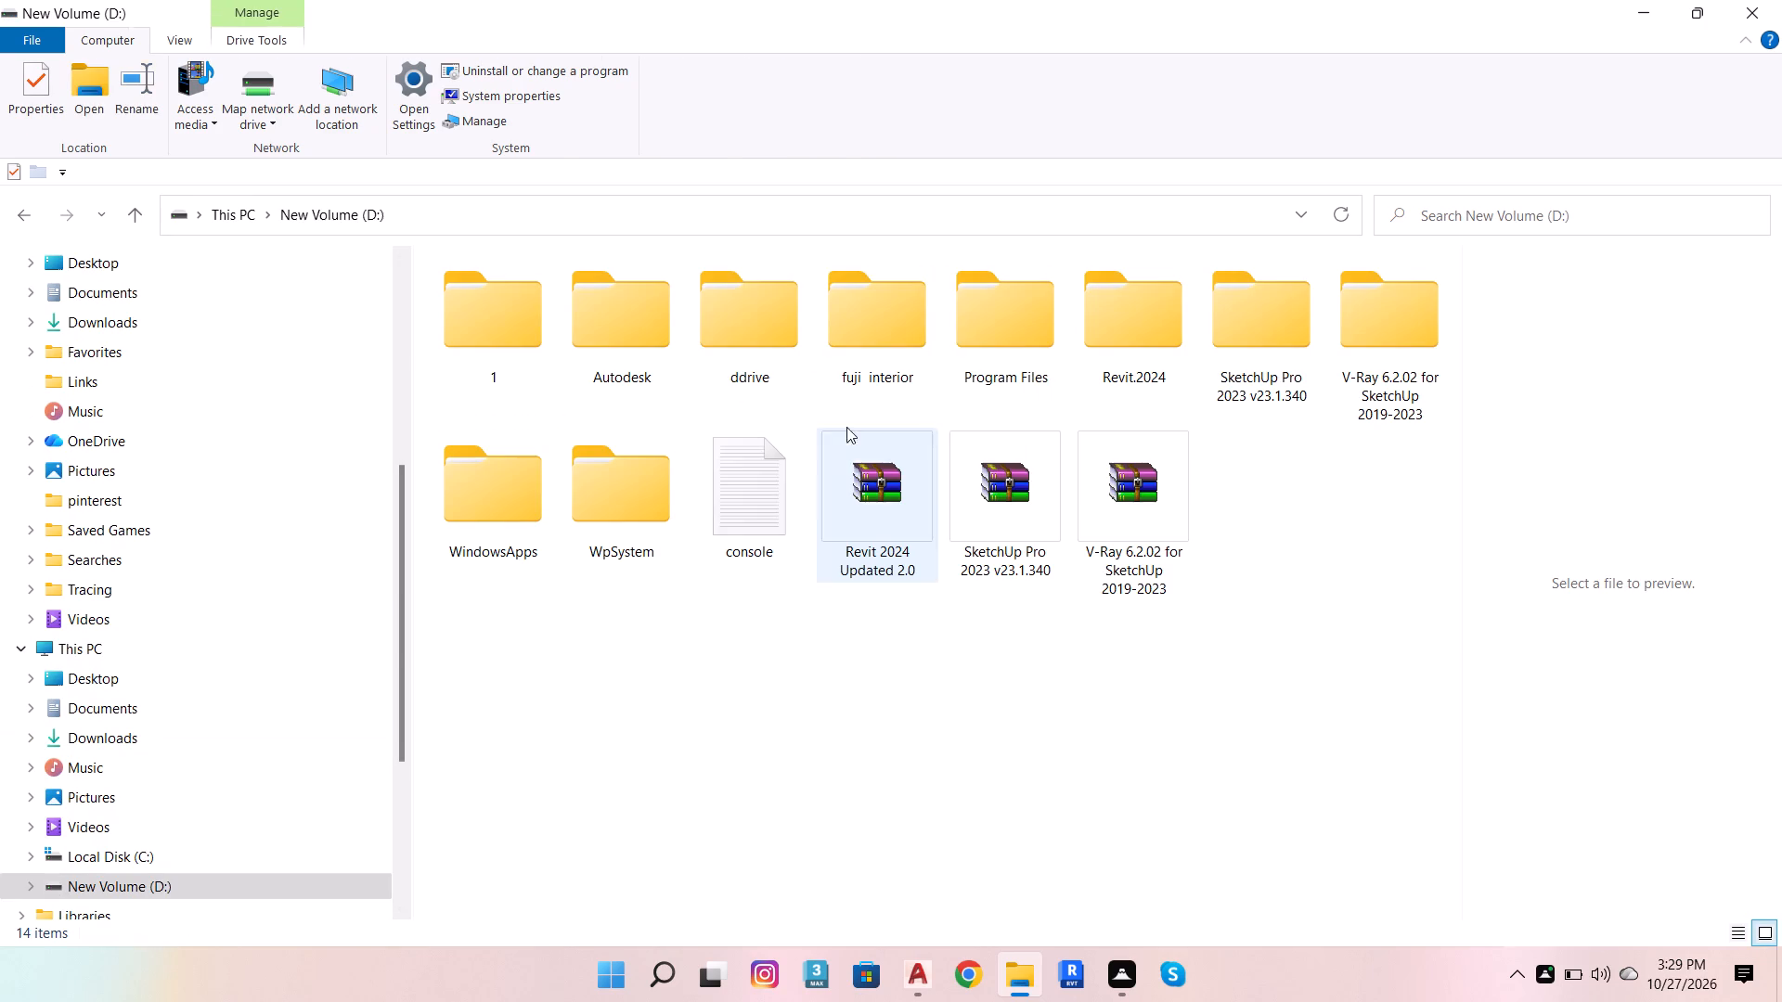
pyautogui.doubleClick(910, 339)
pyautogui.doubleClick(896, 298)
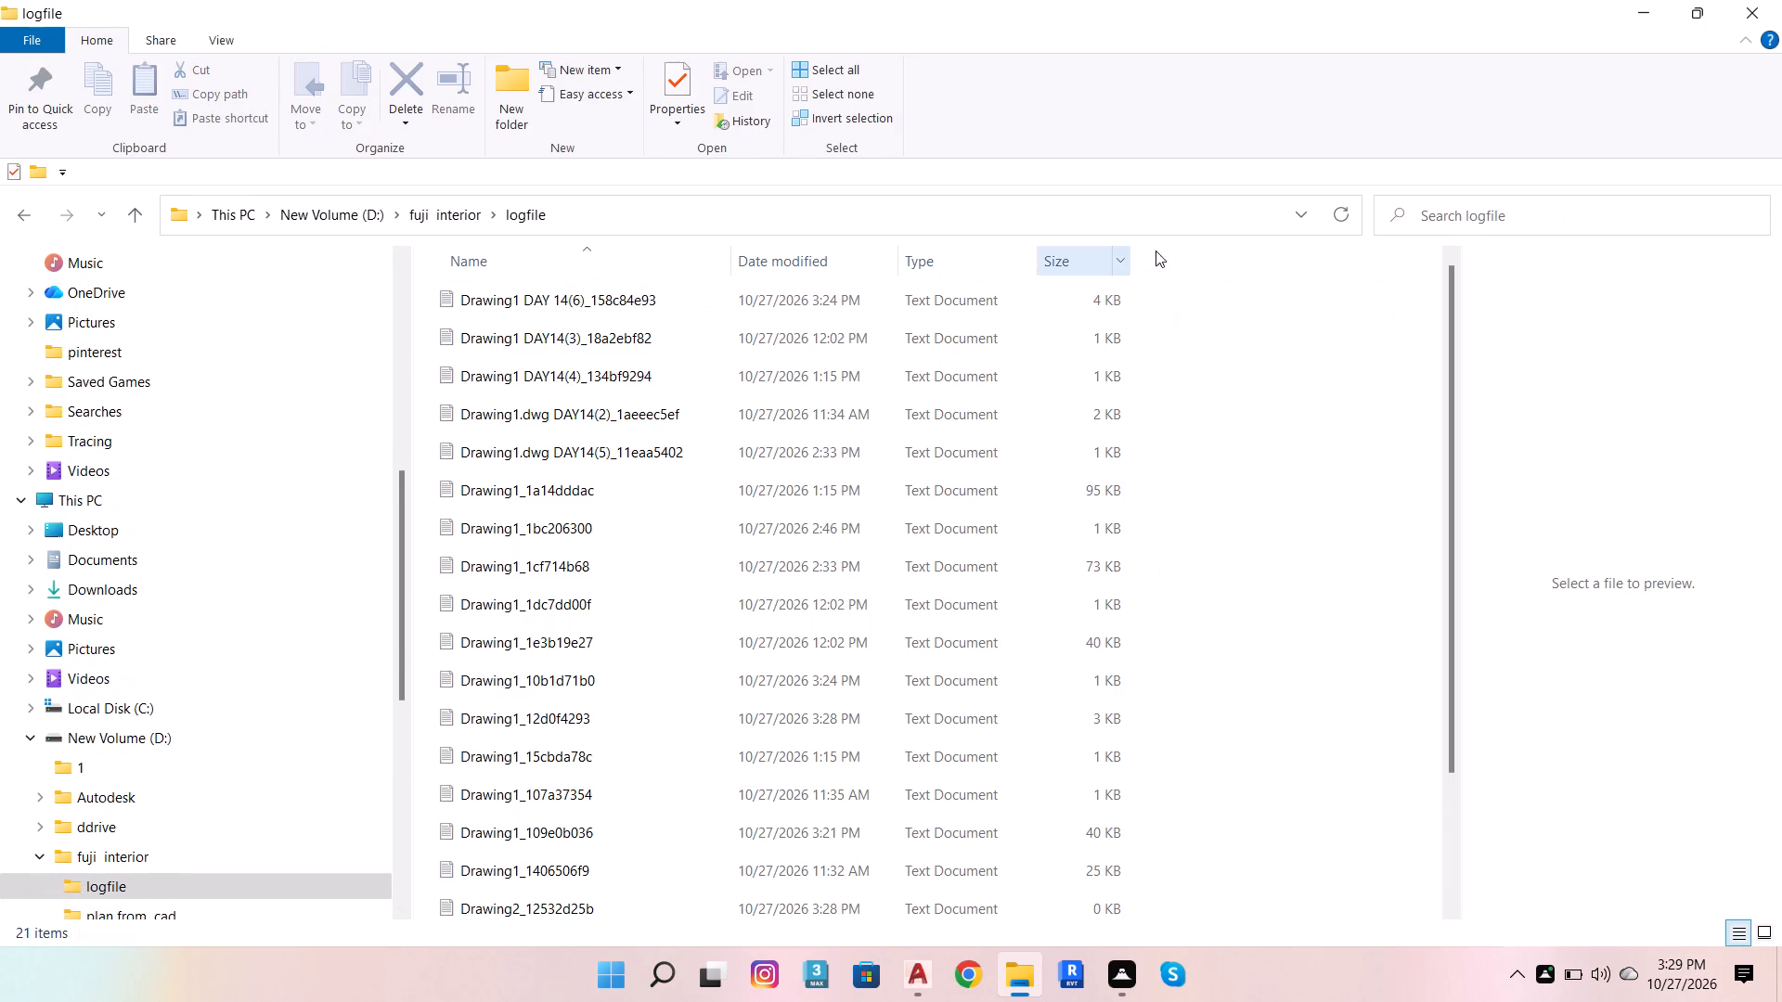
pyautogui.hotkey('ctrl', 'a')
pyautogui.hotkey('shift', 'Delete')
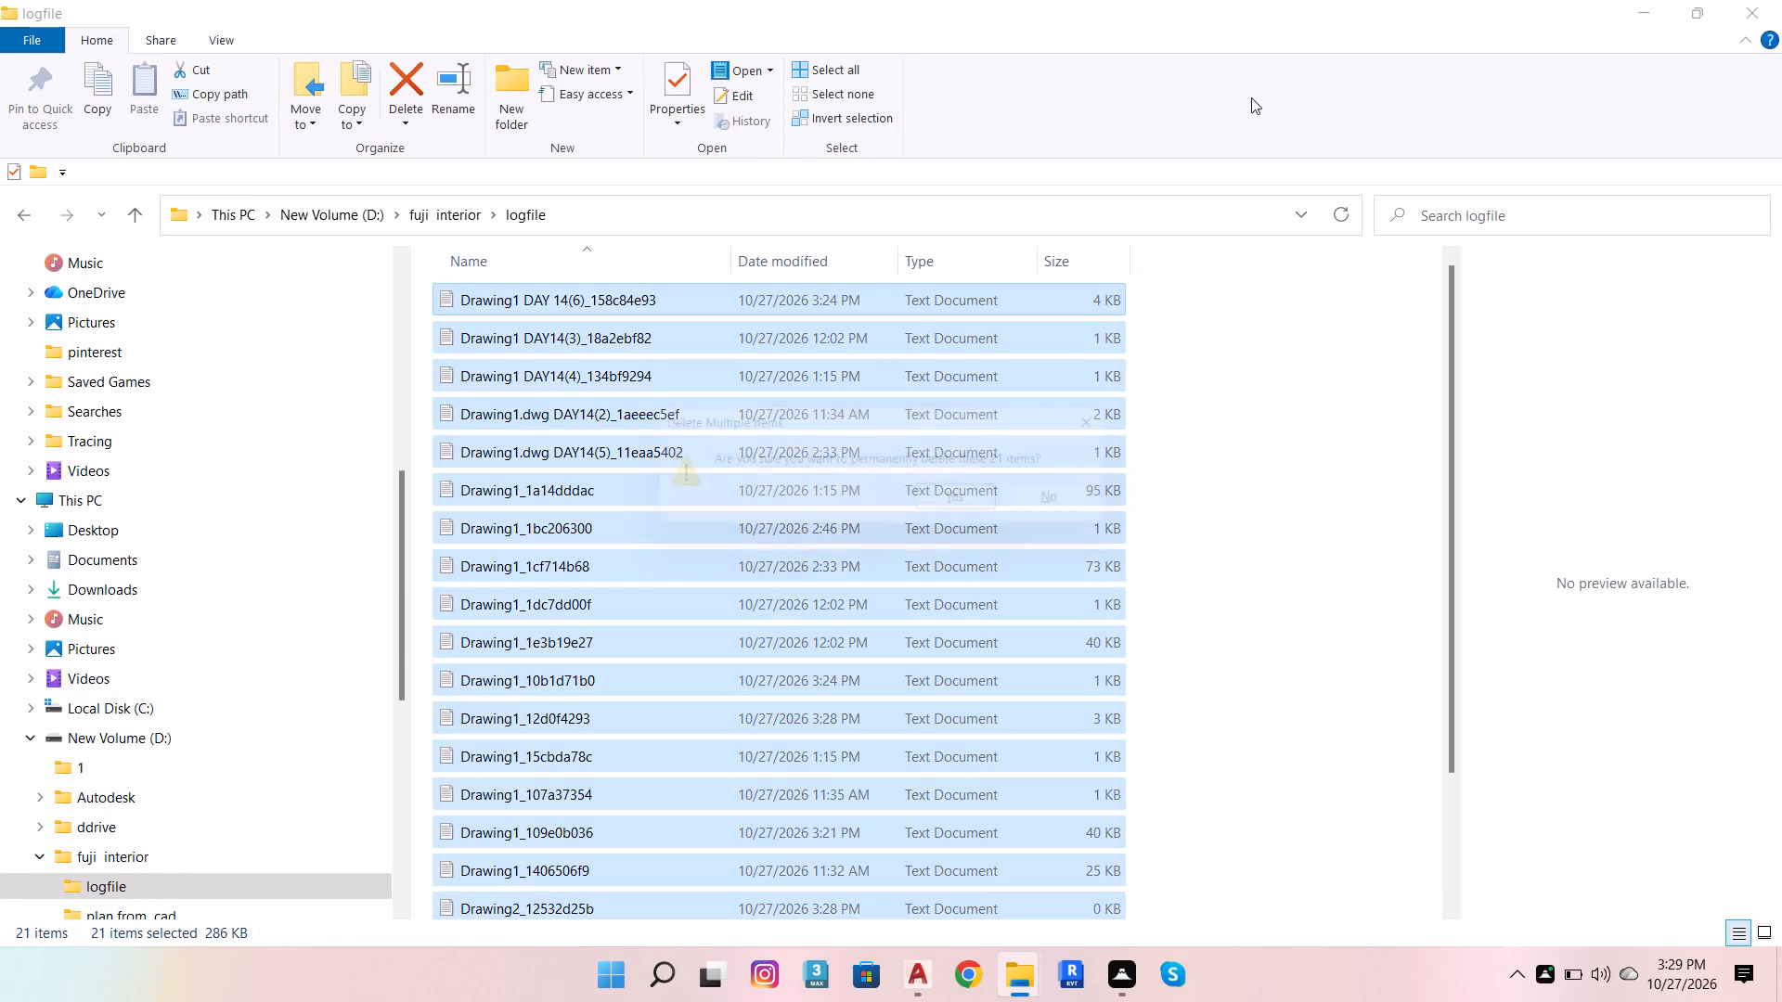
pyautogui.click(984, 491)
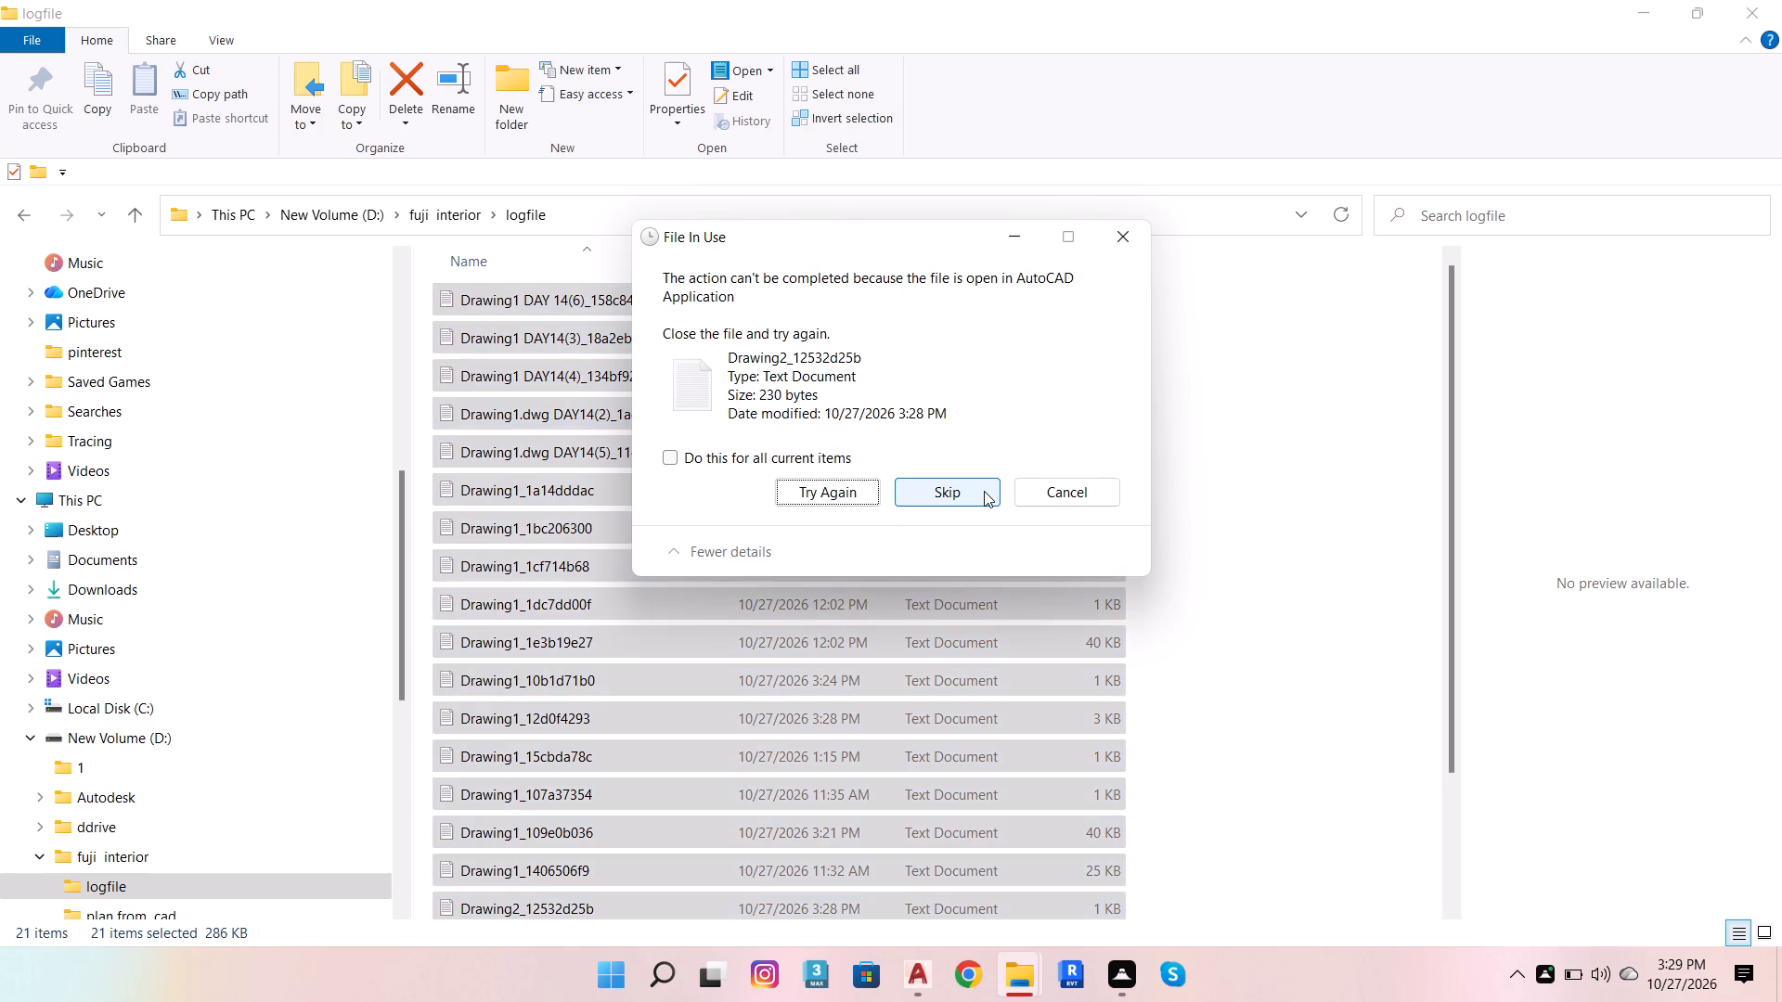
pyautogui.click(974, 498)
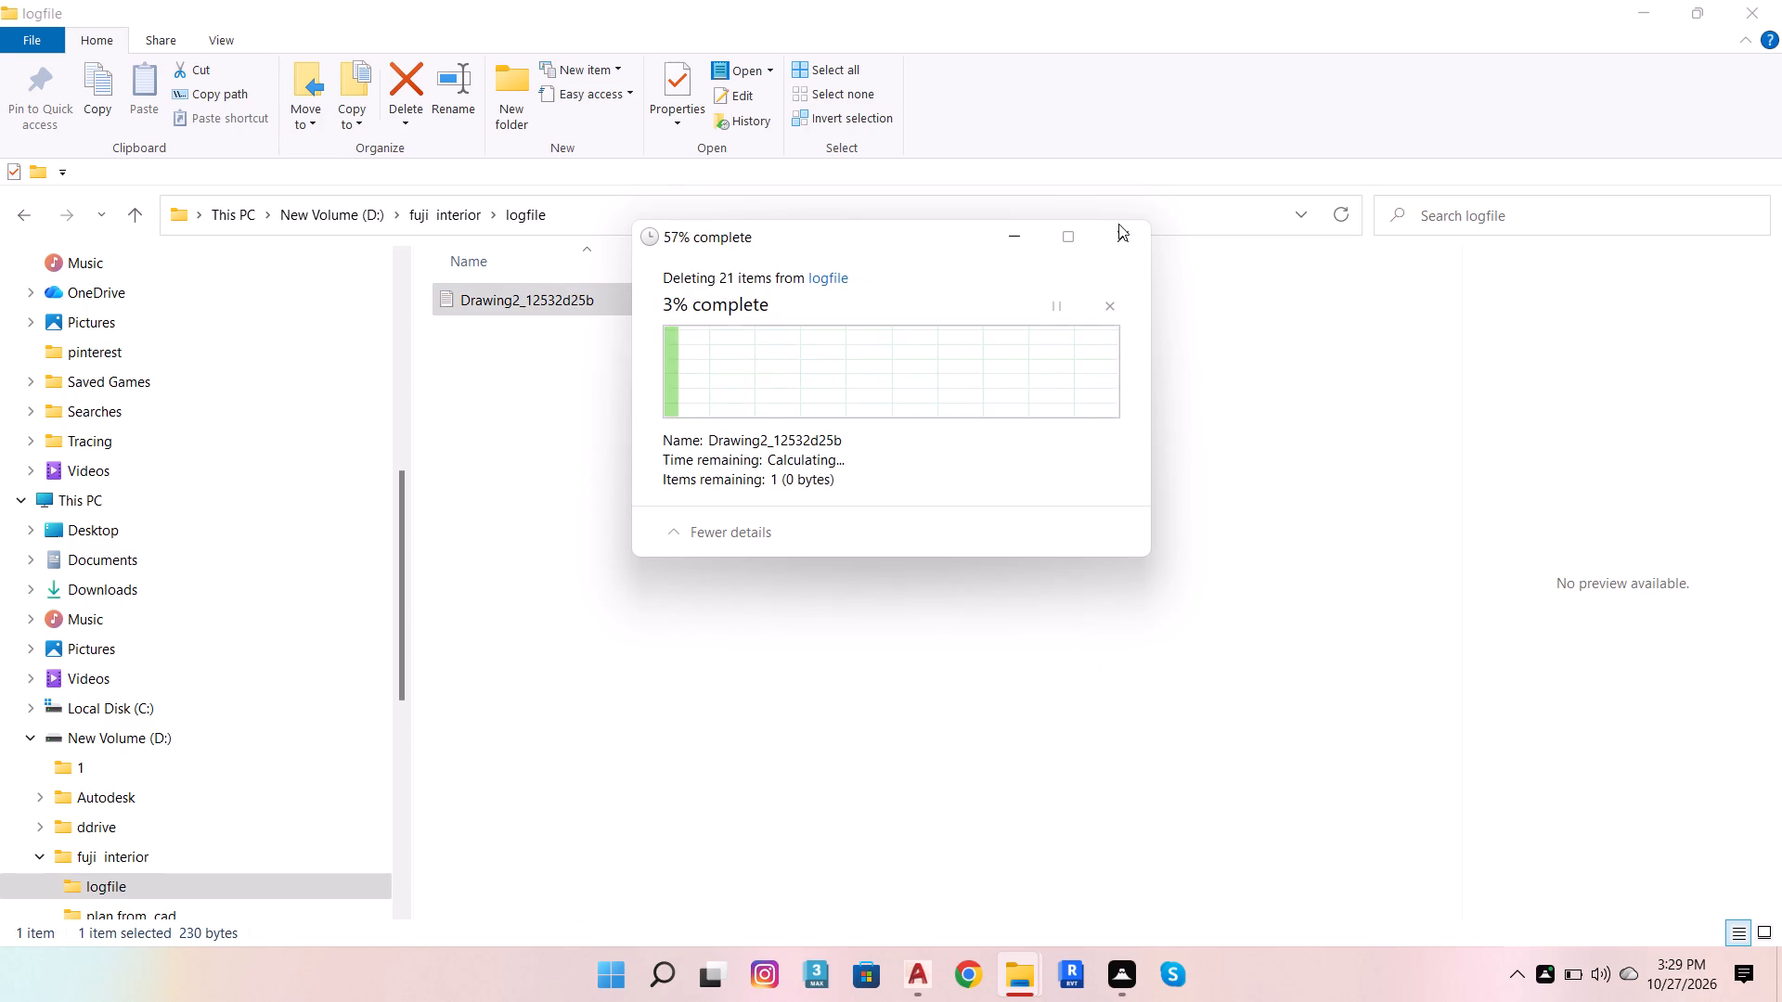
pyautogui.click(1127, 254)
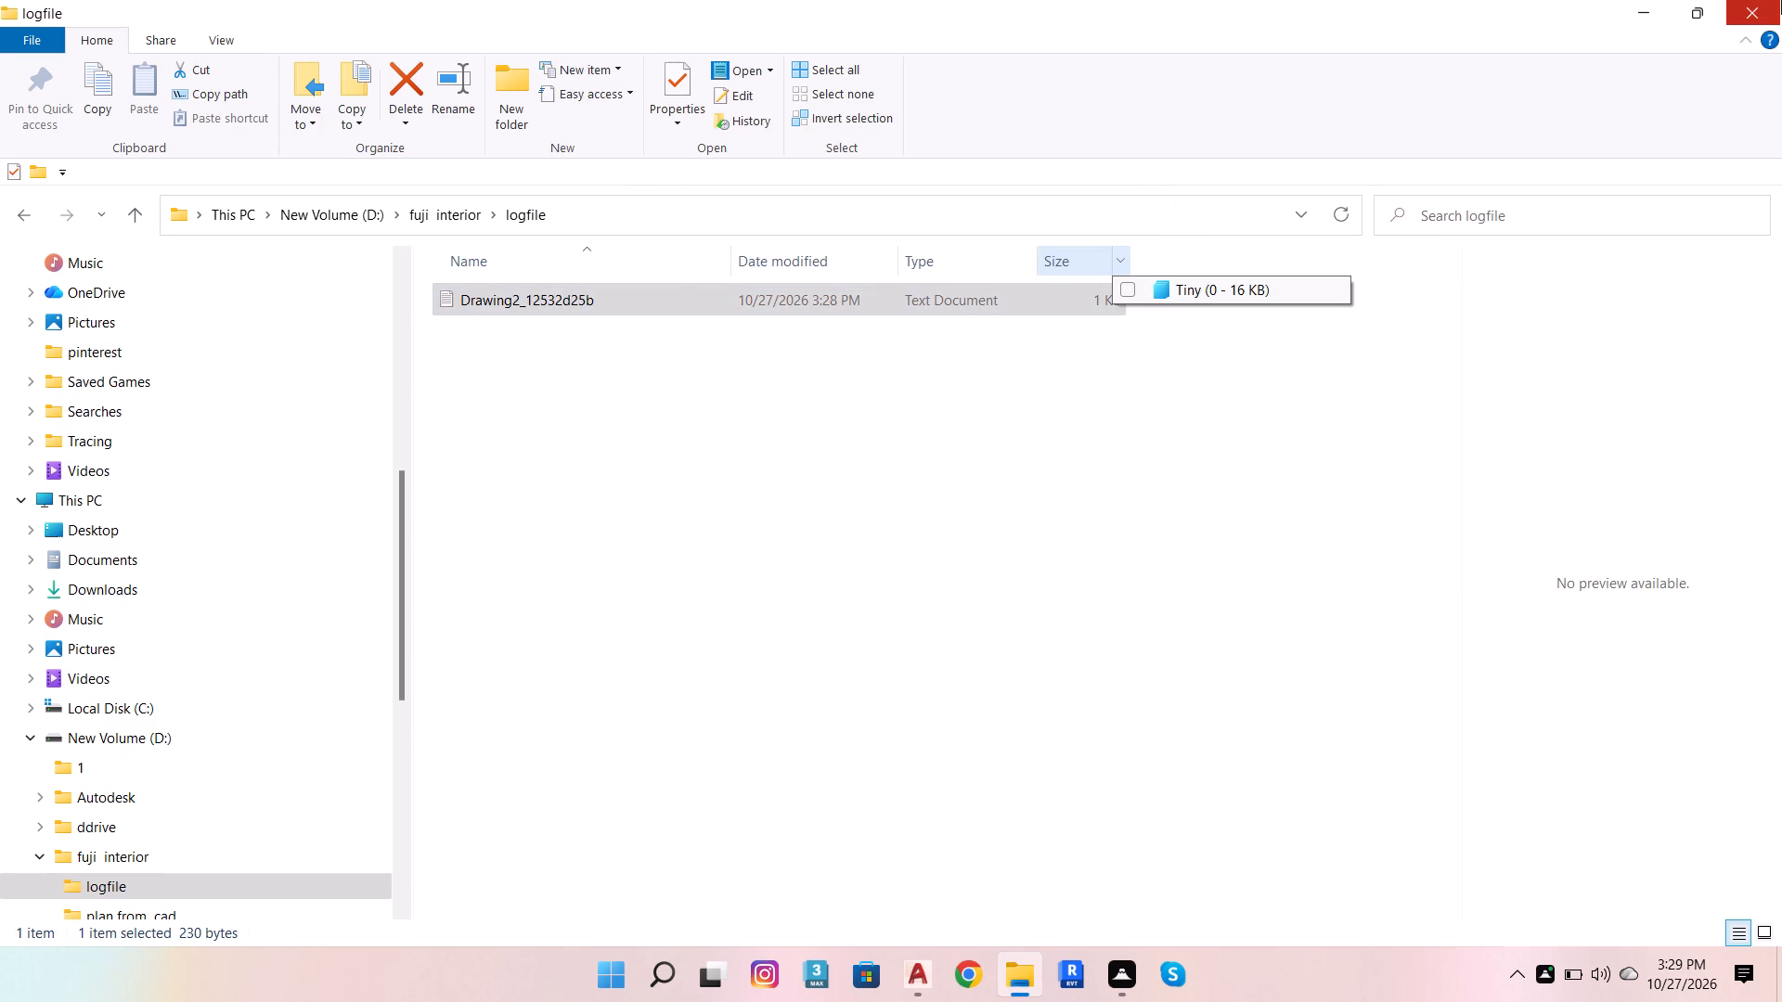
pyautogui.click(1781, 0)
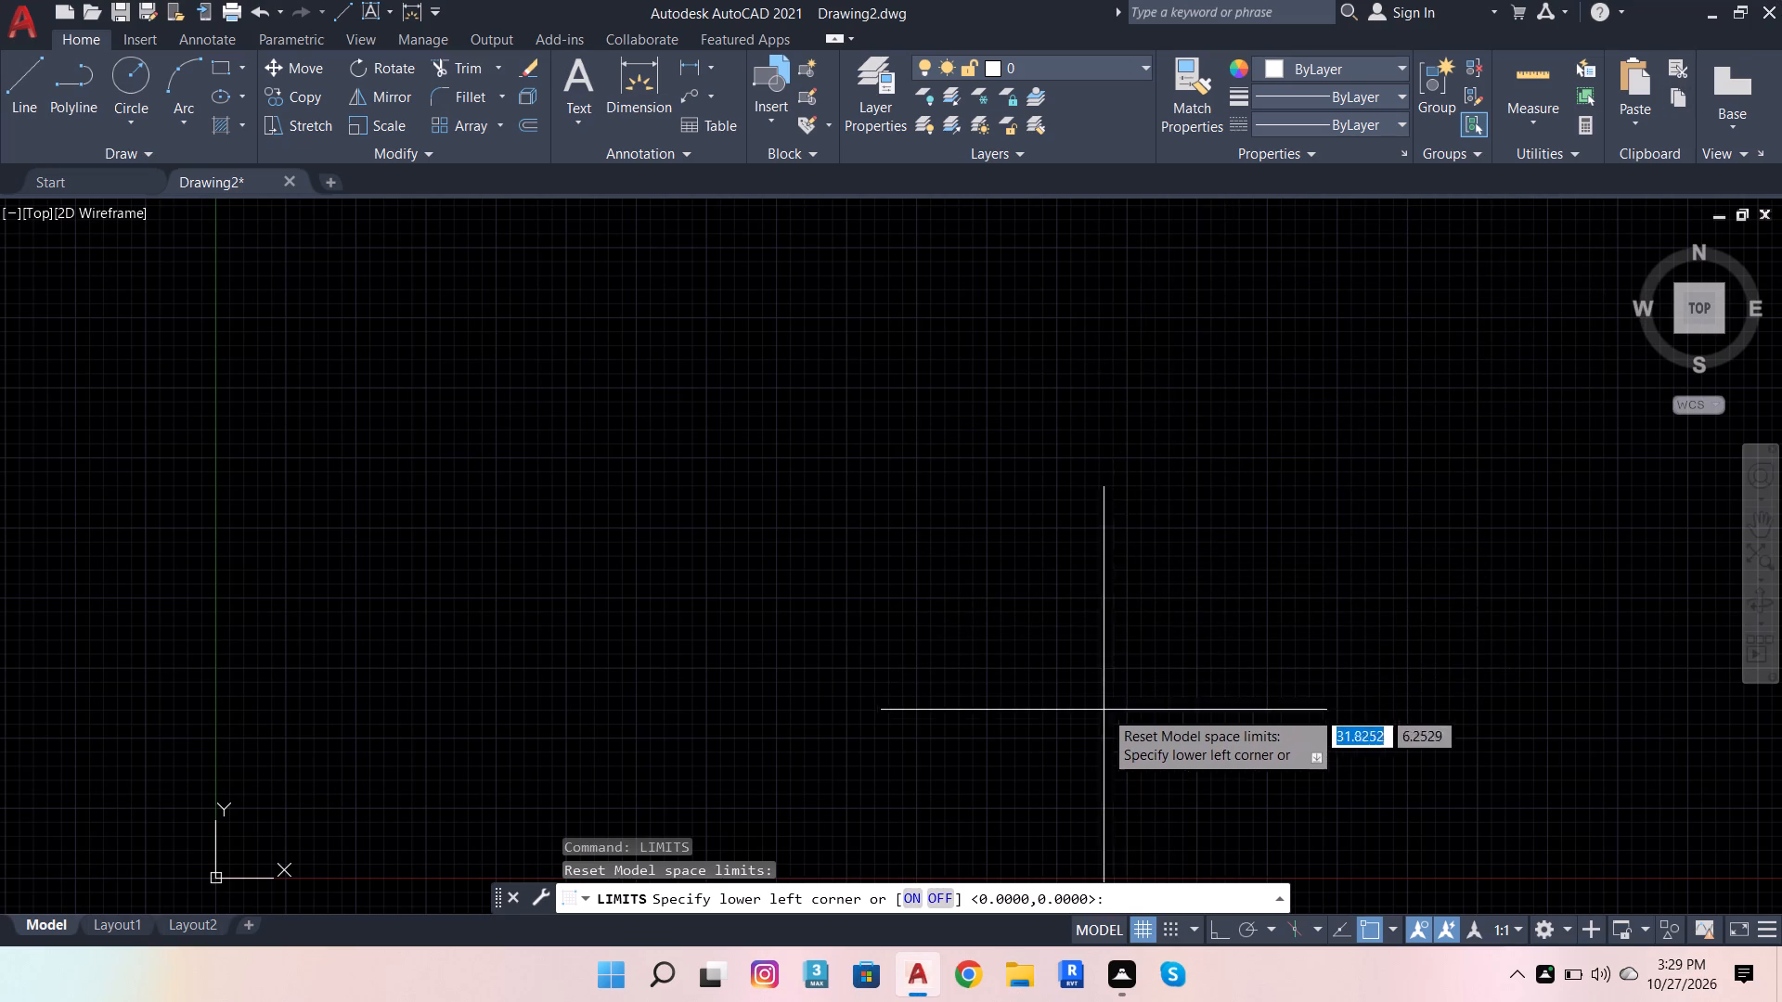
# Cancel the pending limits command and apply the existing Open and Save options, keeping log file maintenance enabled.
pyautogui.press('Escape')
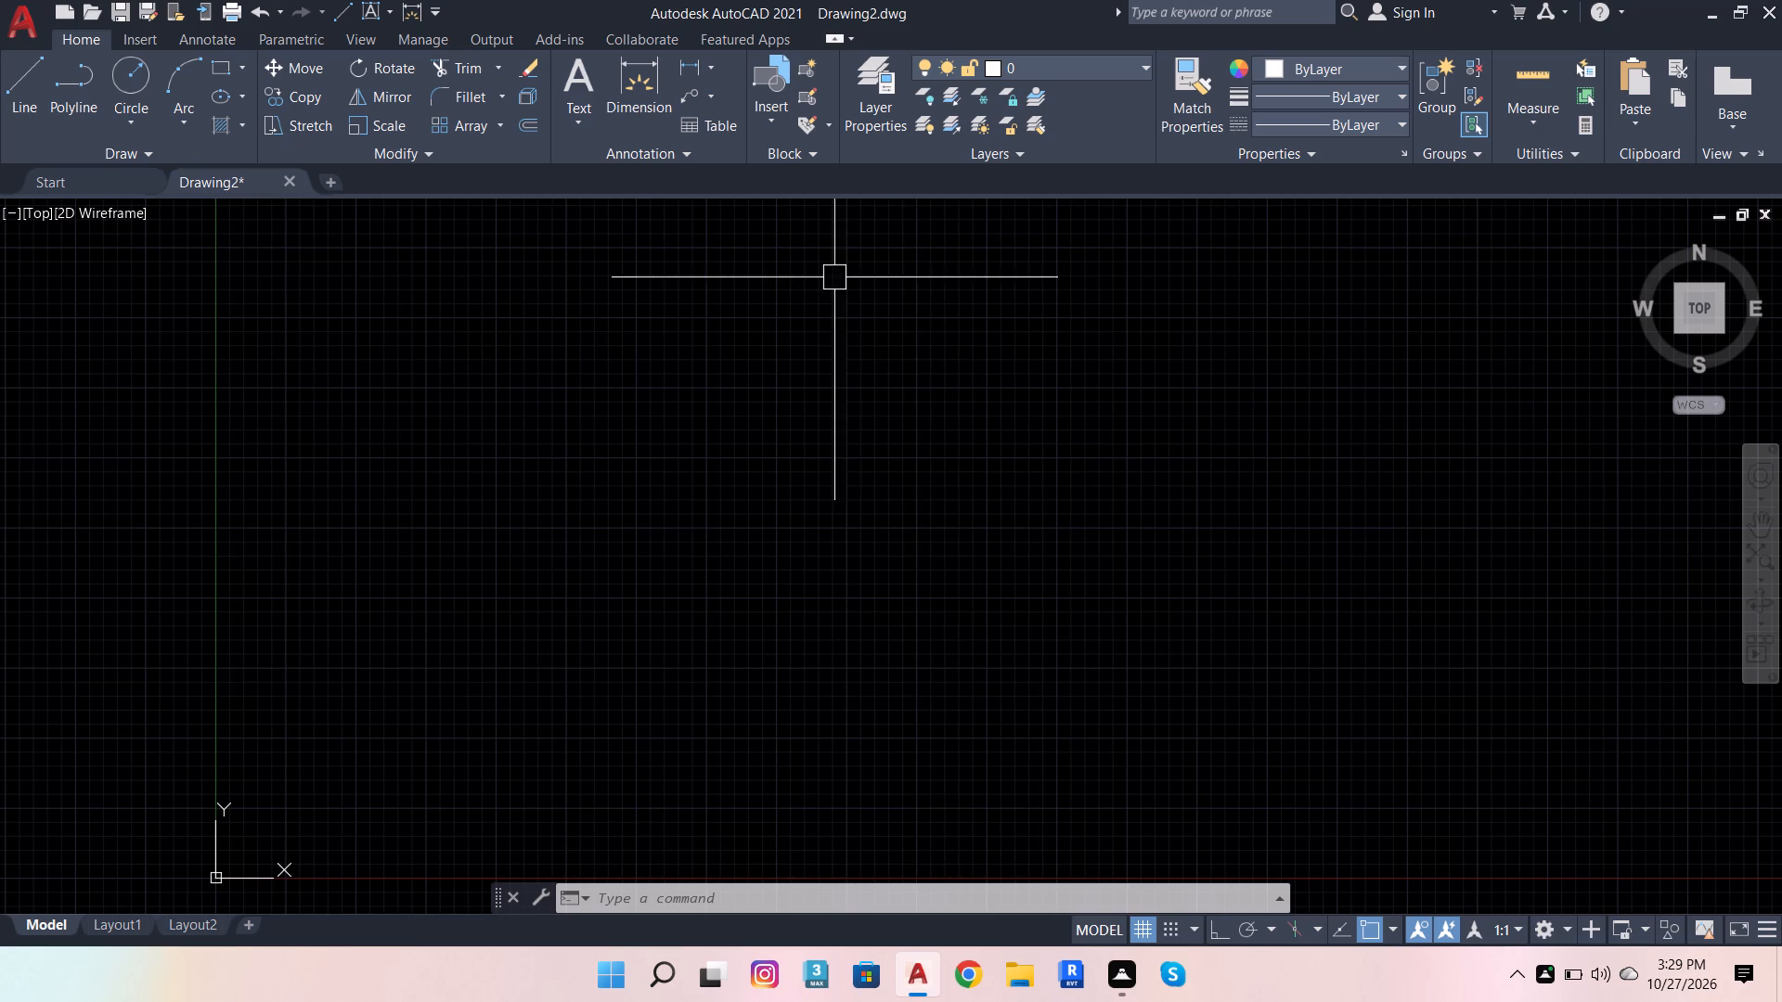
pyautogui.click(718, 887)
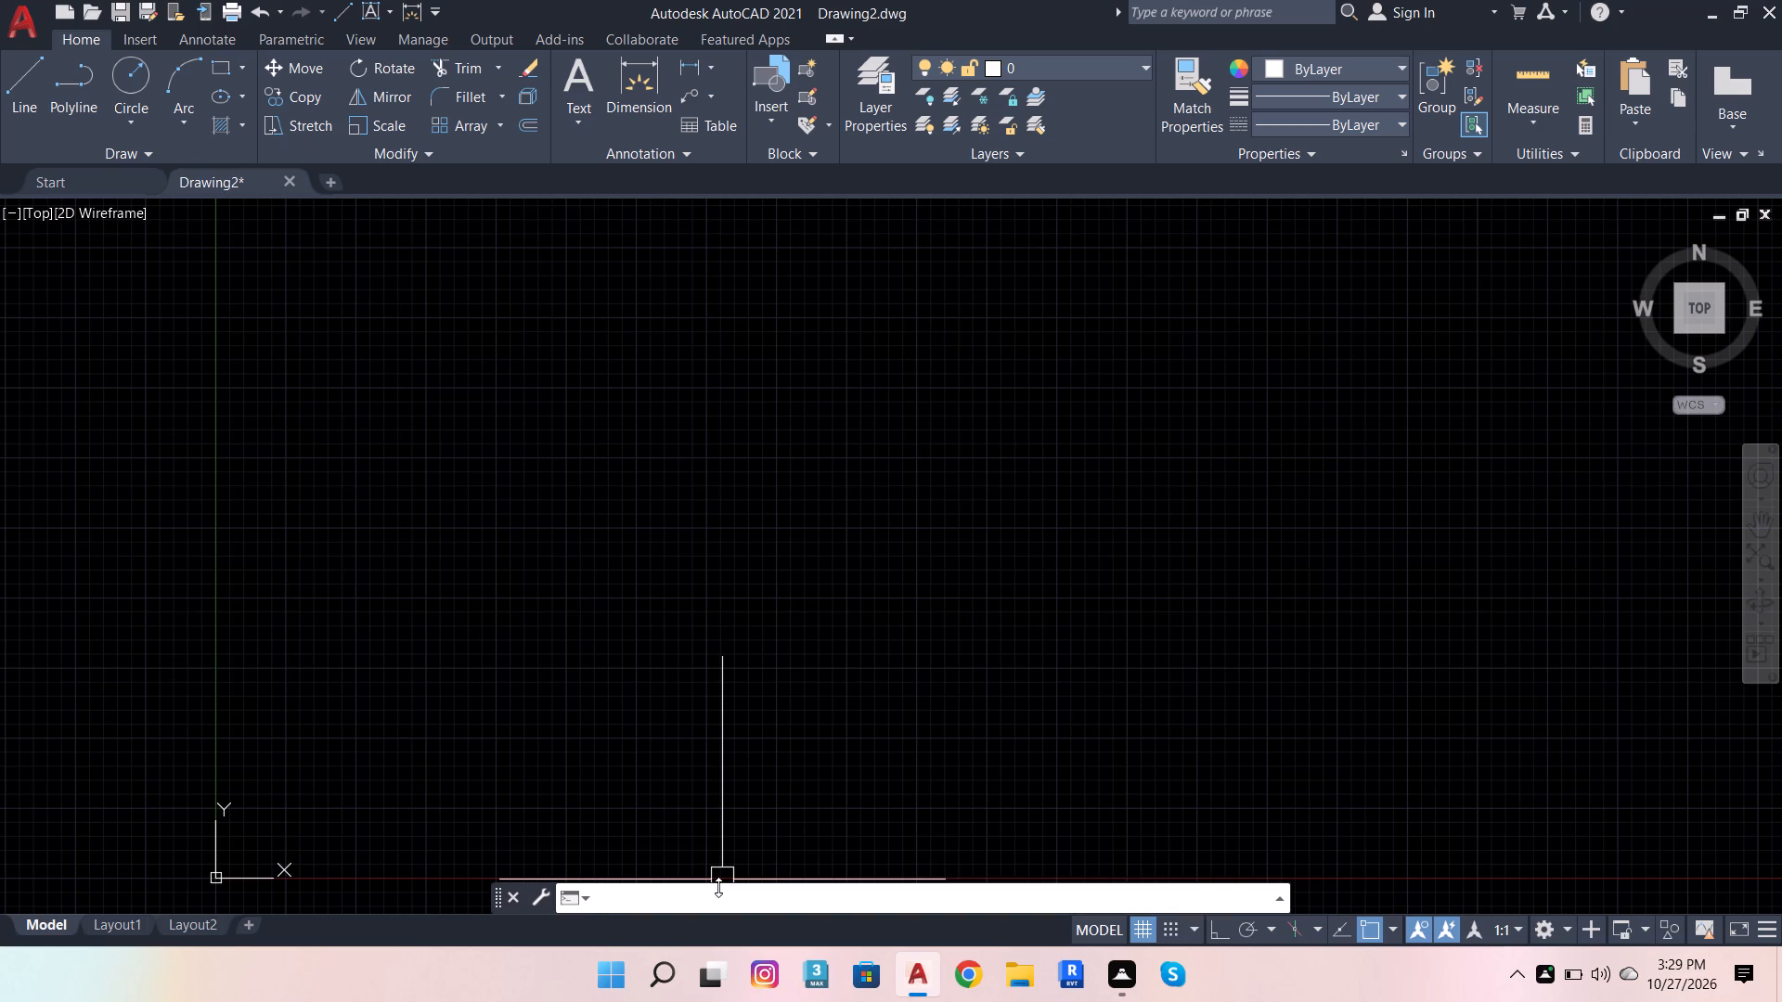
pyautogui.write('OP')
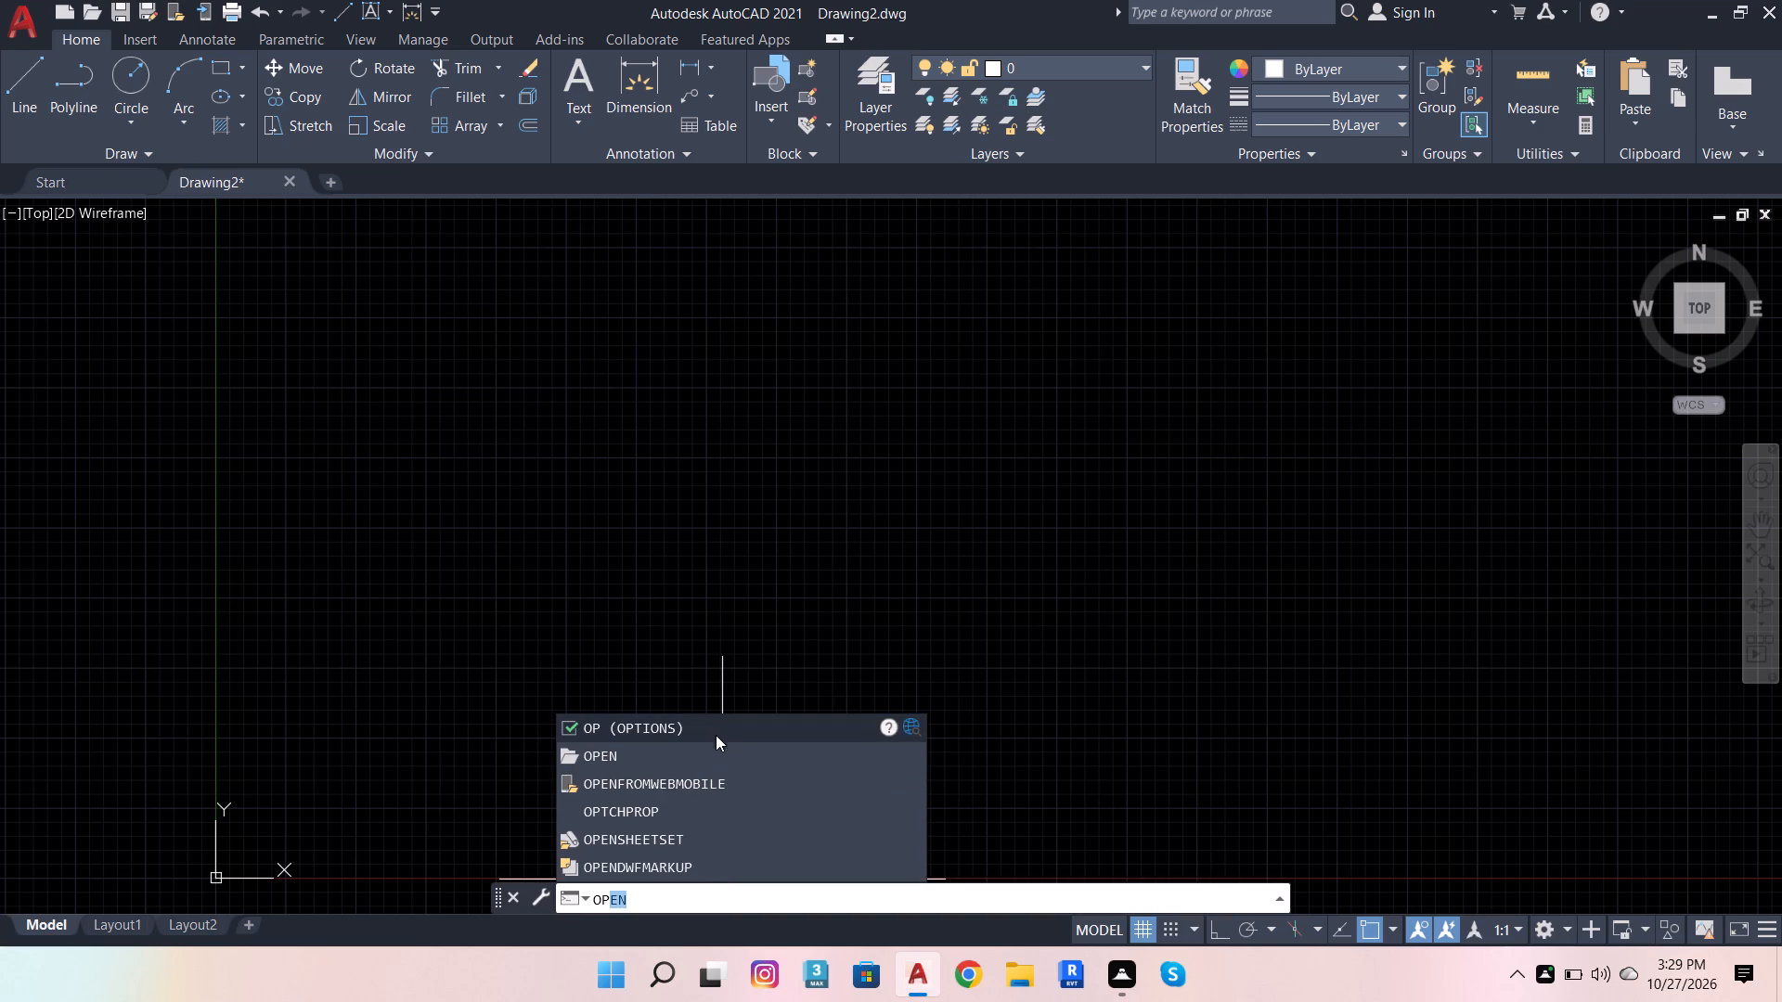
pyautogui.click(732, 723)
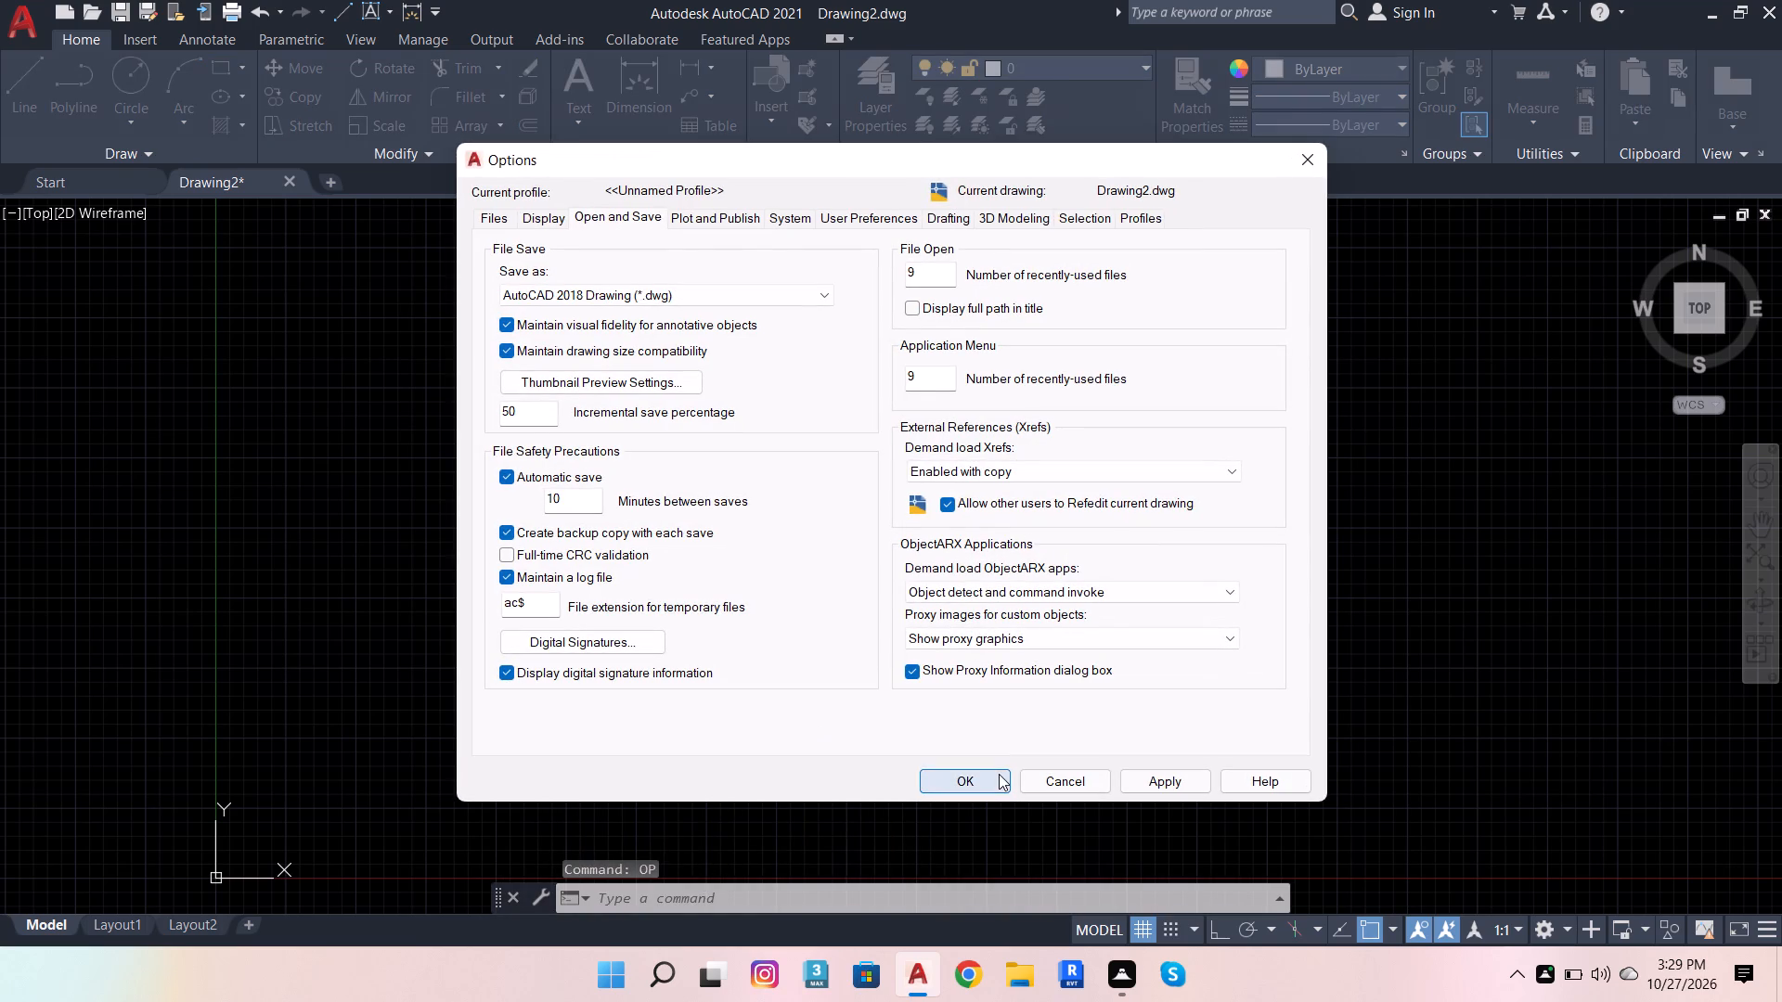
pyautogui.click(1160, 777)
pyautogui.click(944, 769)
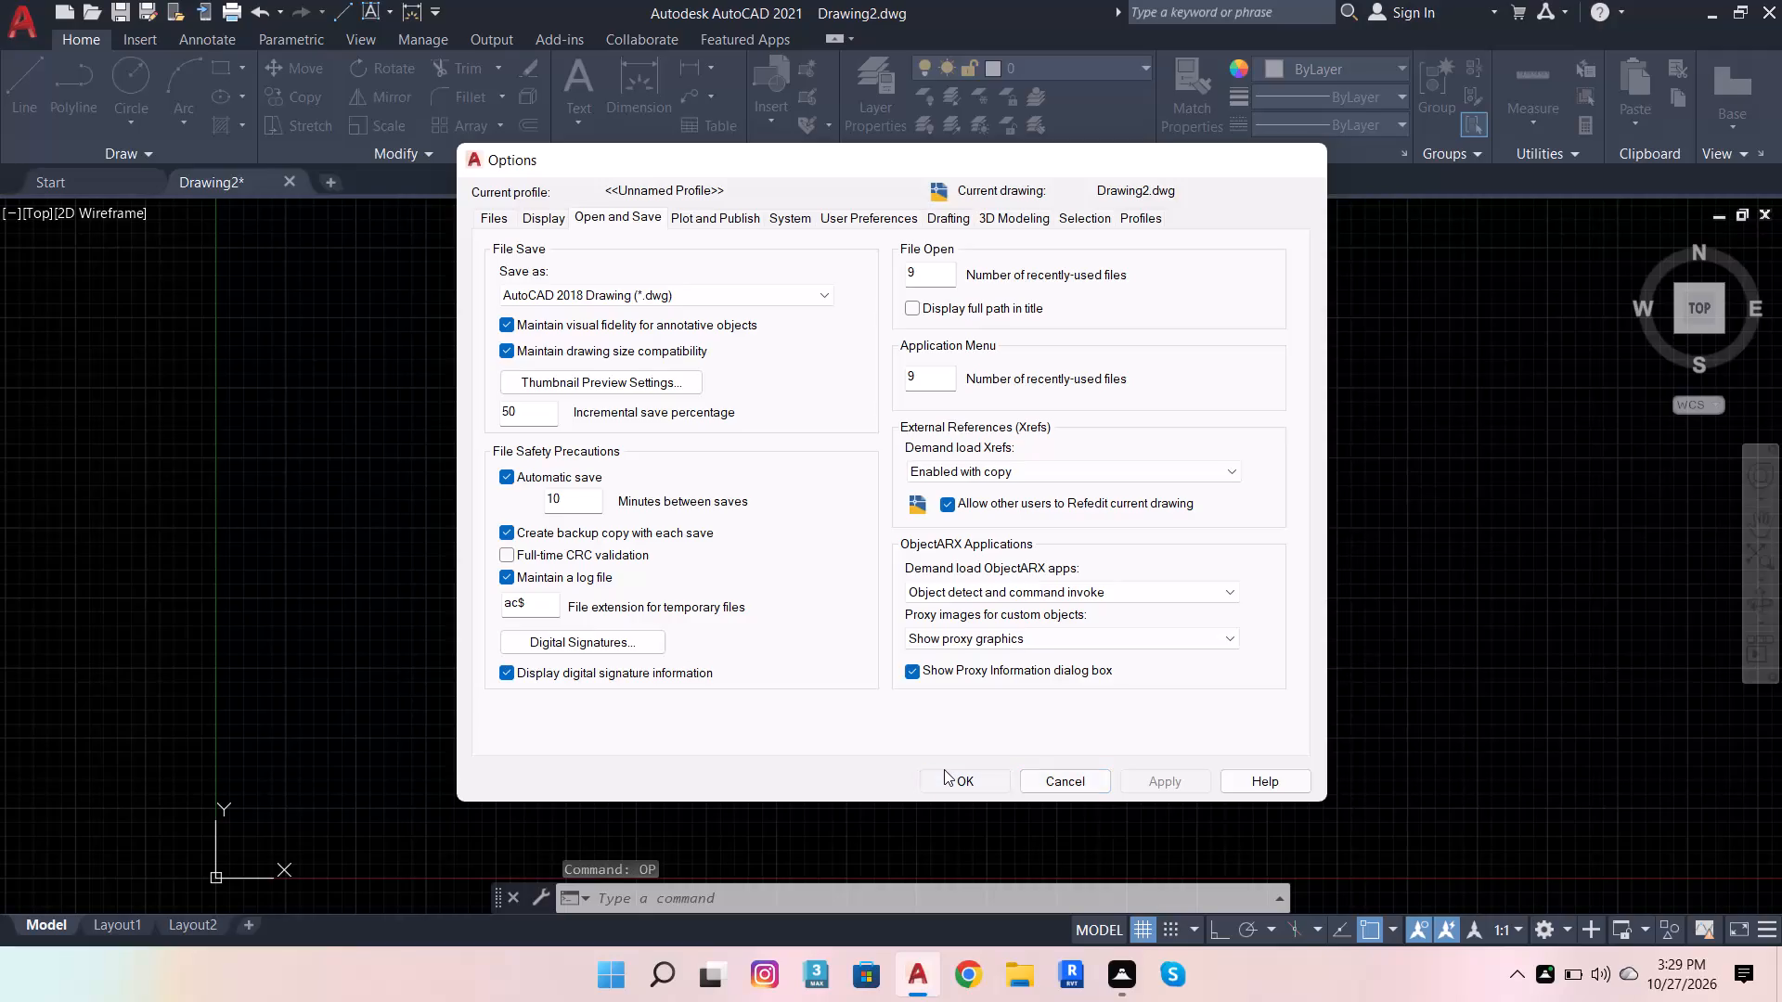
# Set the drawing units to Architectural length type with 0'-0" precision.
pyautogui.click(679, 893)
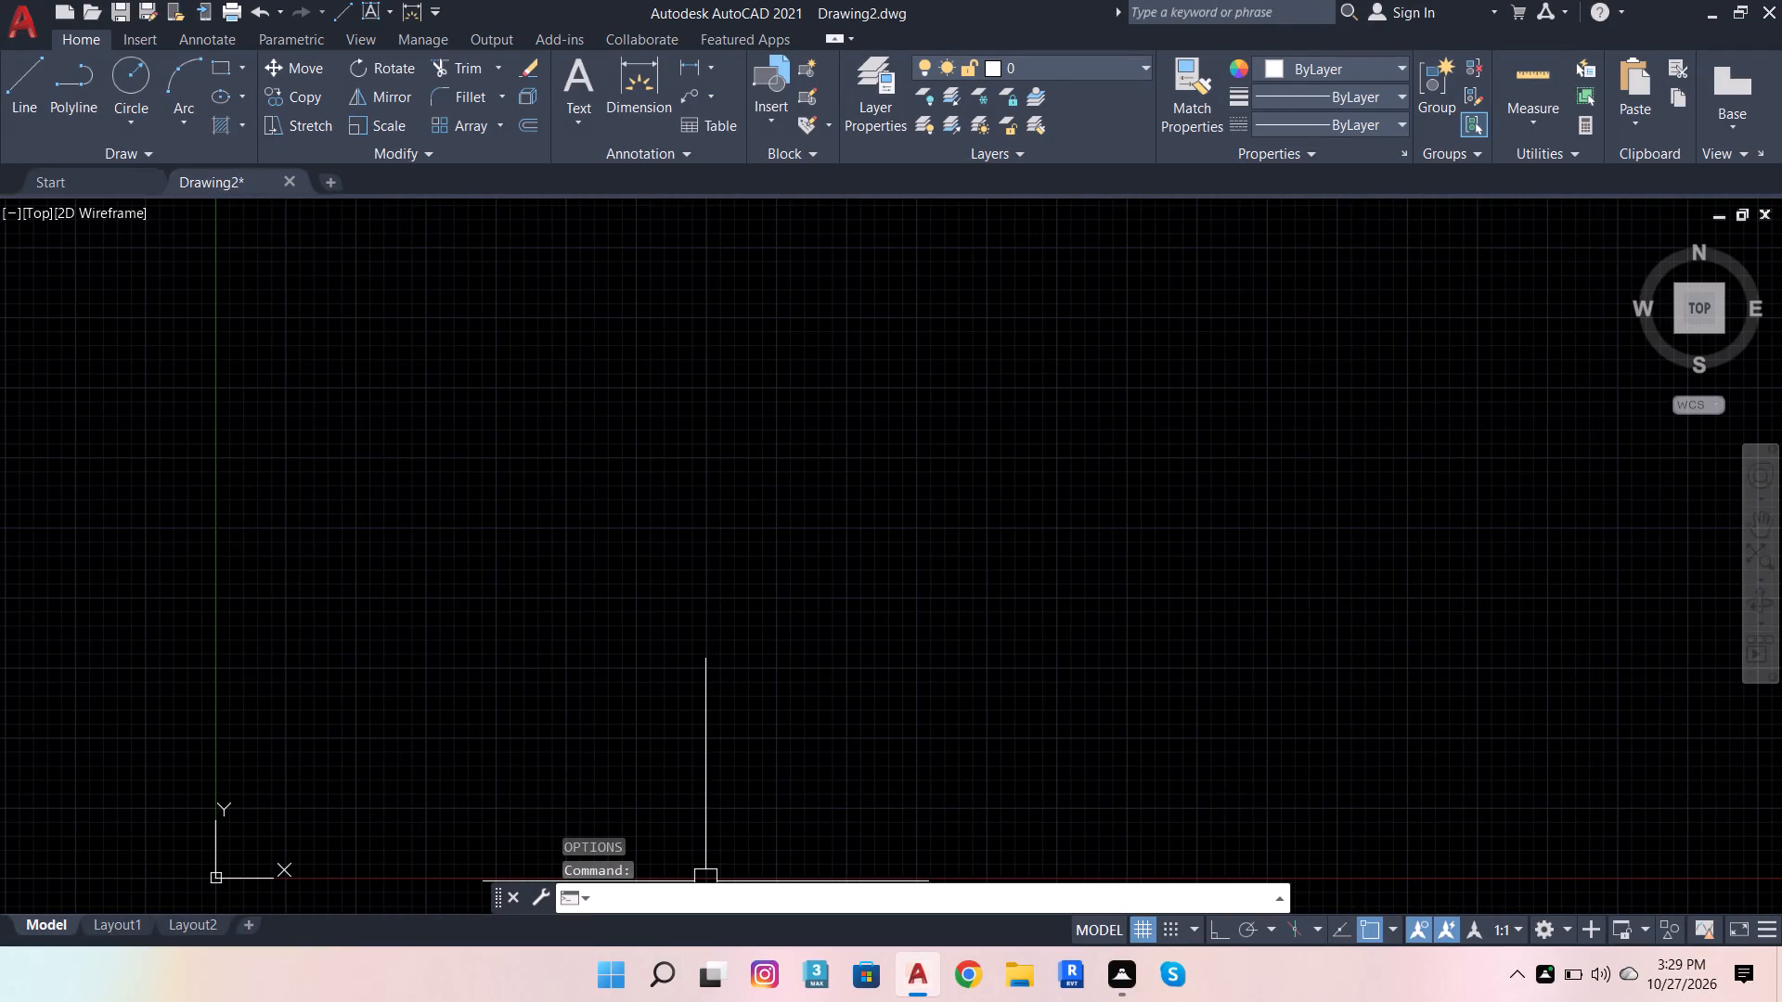
pyautogui.write('UNIT')
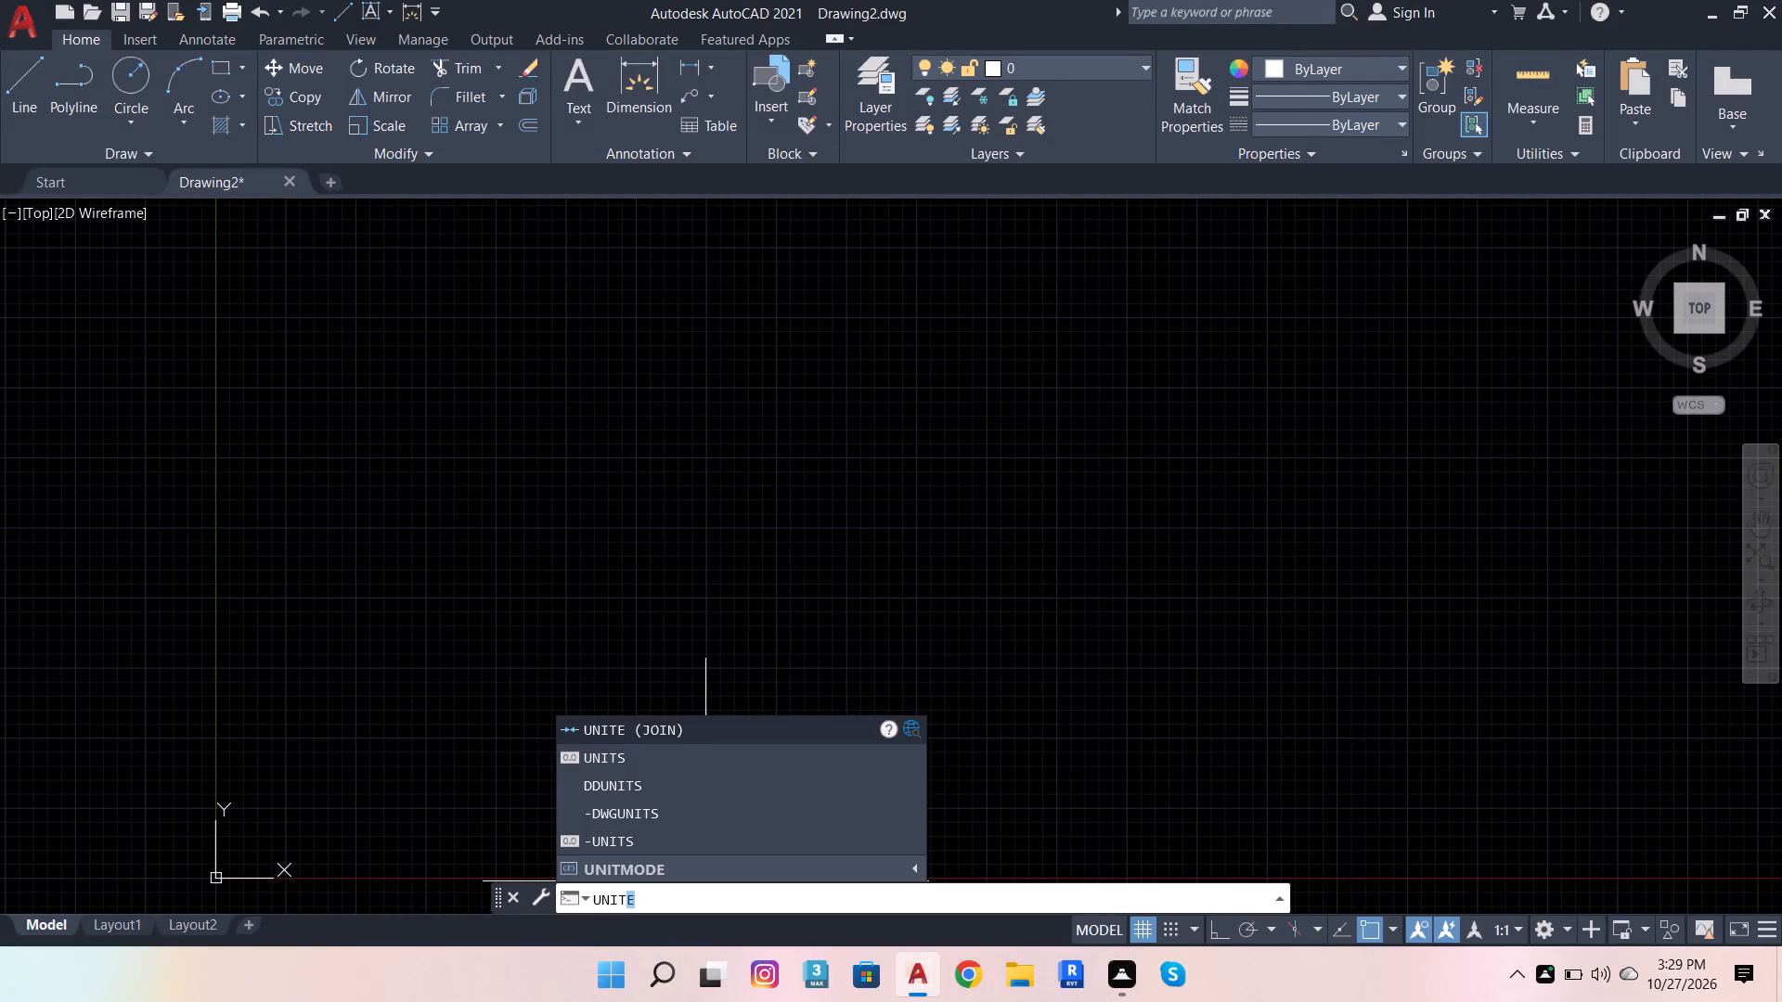
pyautogui.click(664, 751)
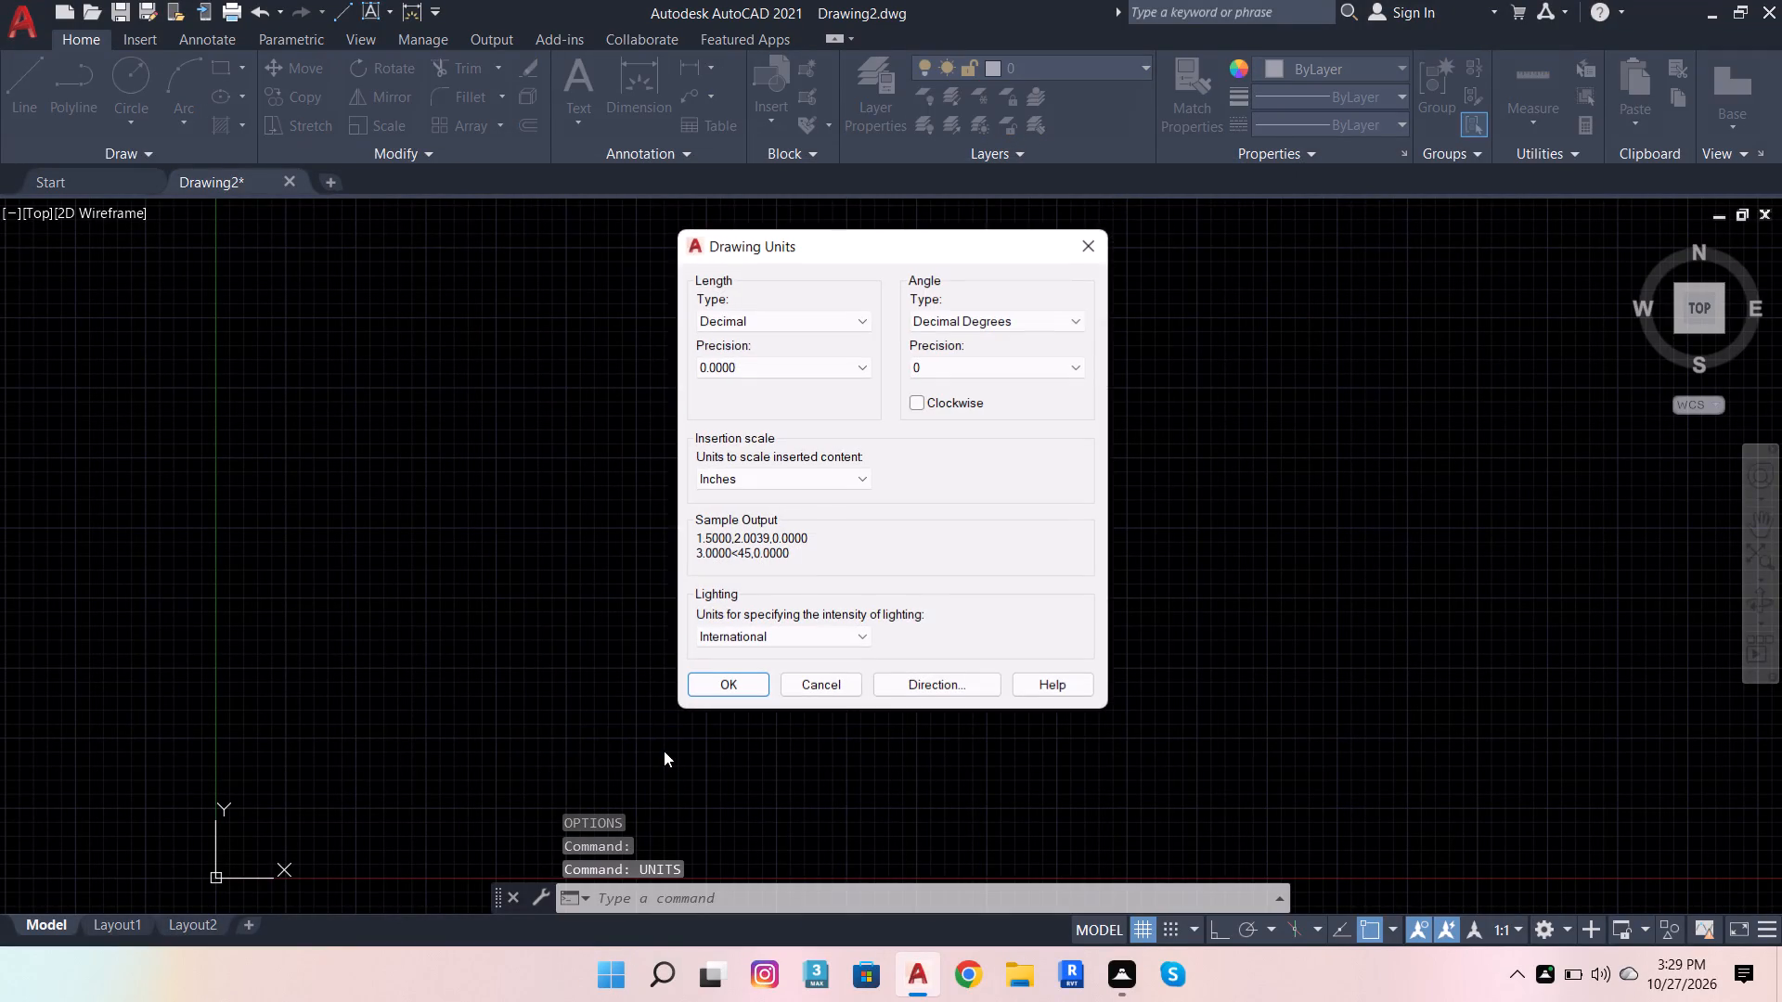
pyautogui.click(721, 315)
pyautogui.click(729, 345)
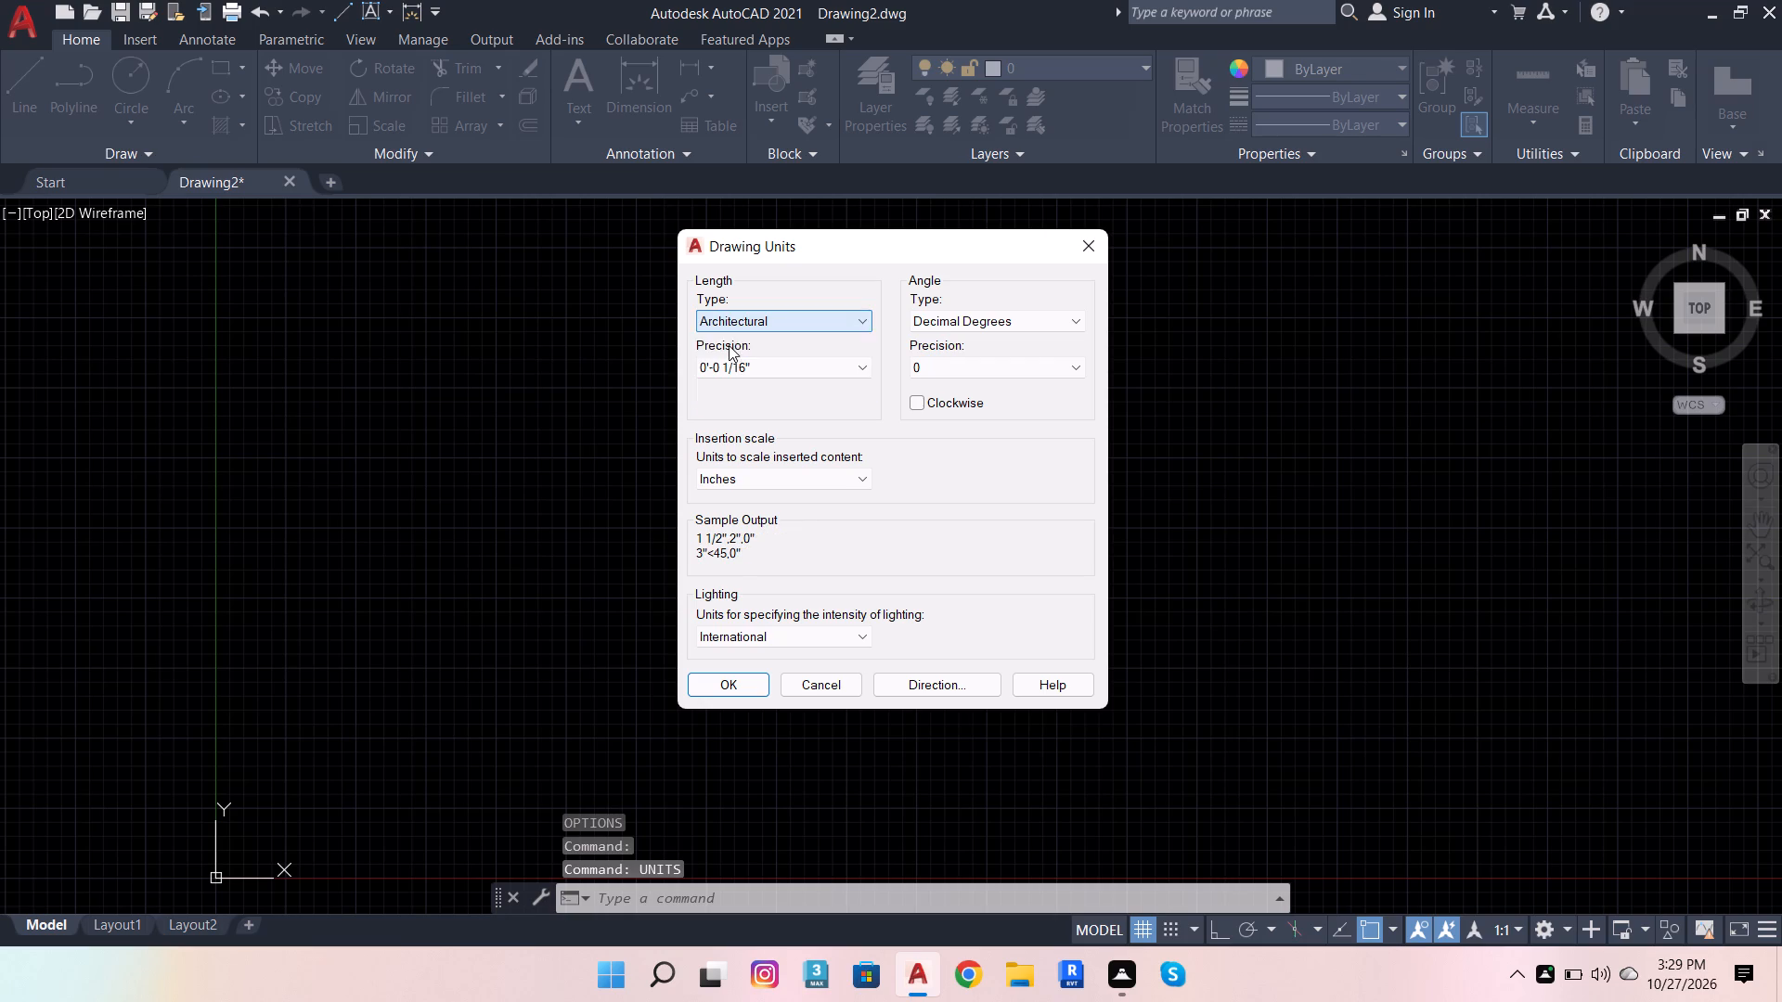
pyautogui.click(760, 368)
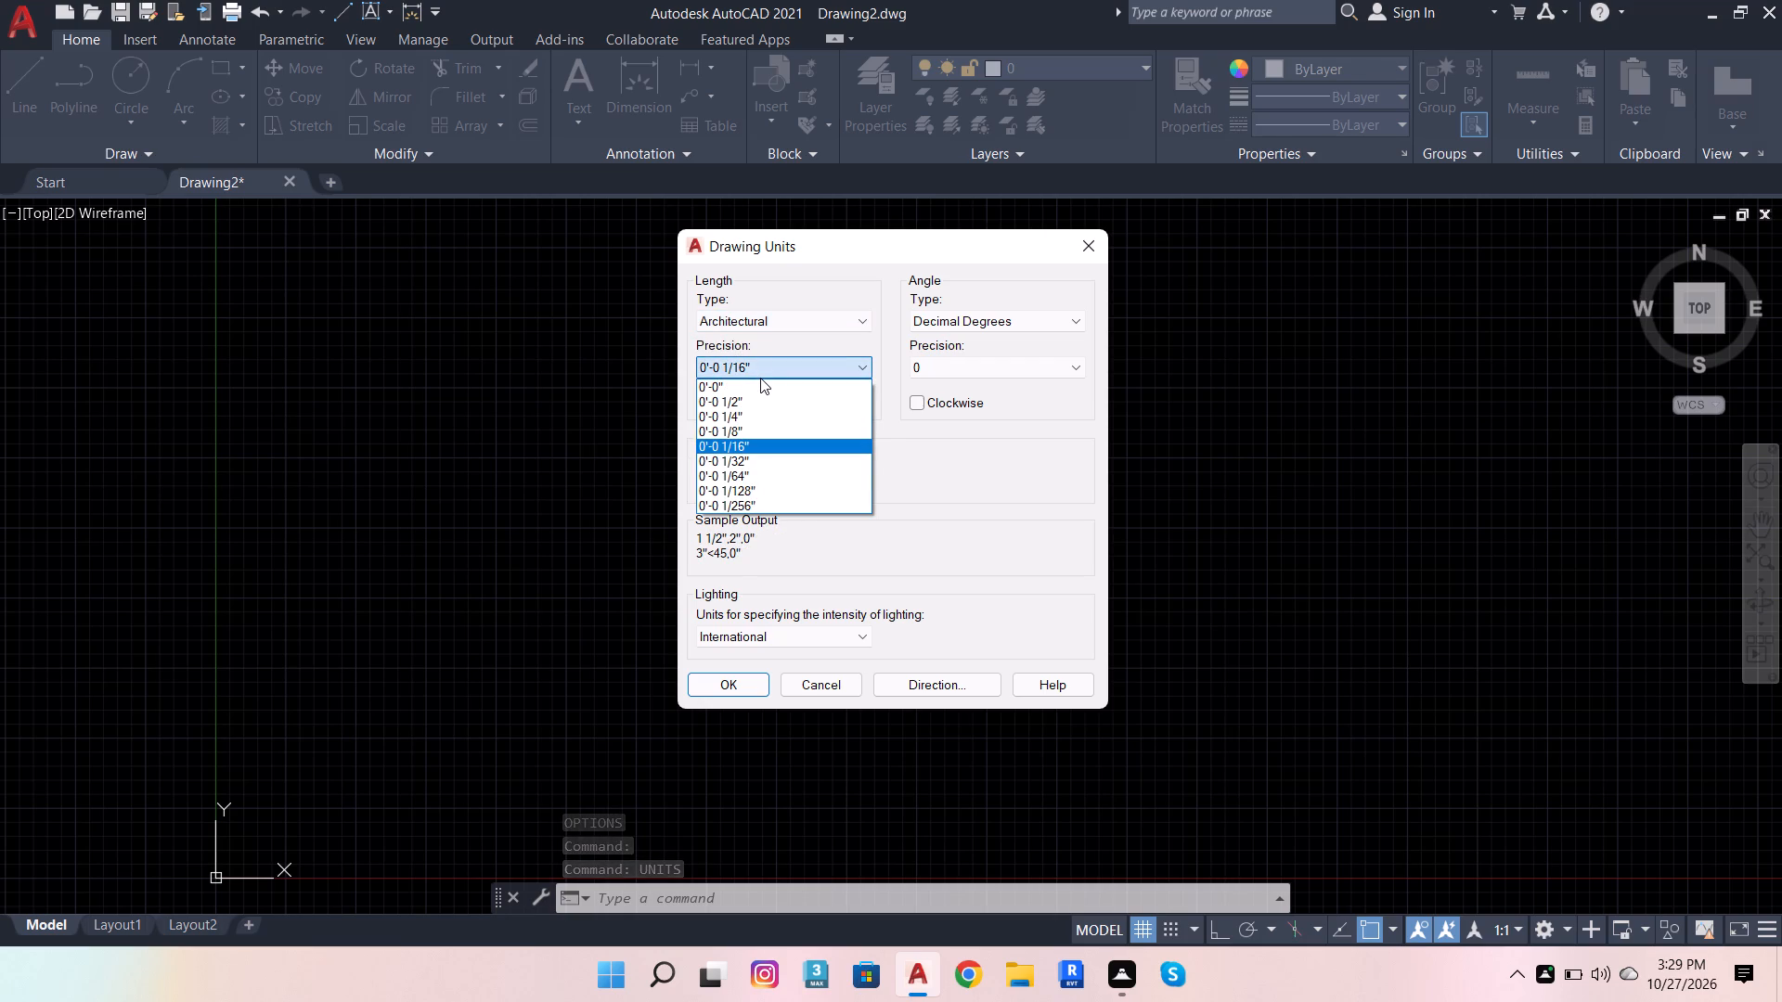
pyautogui.click(761, 389)
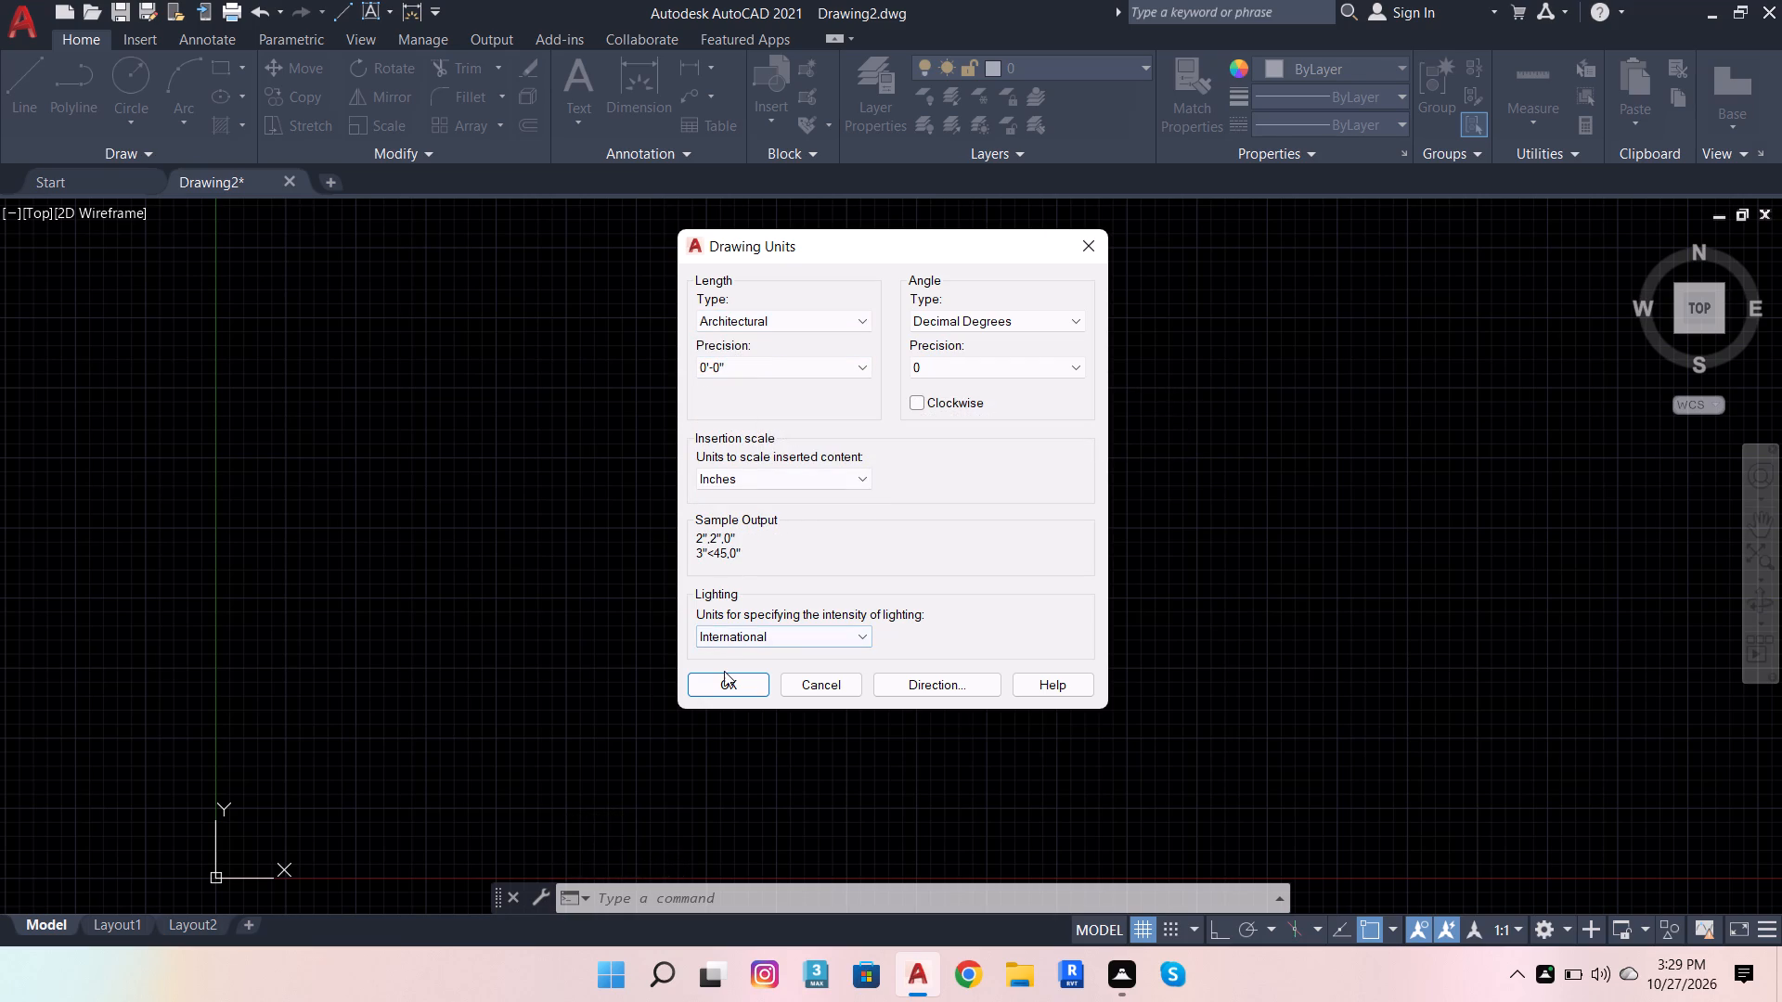
pyautogui.click(724, 671)
pyautogui.click(724, 686)
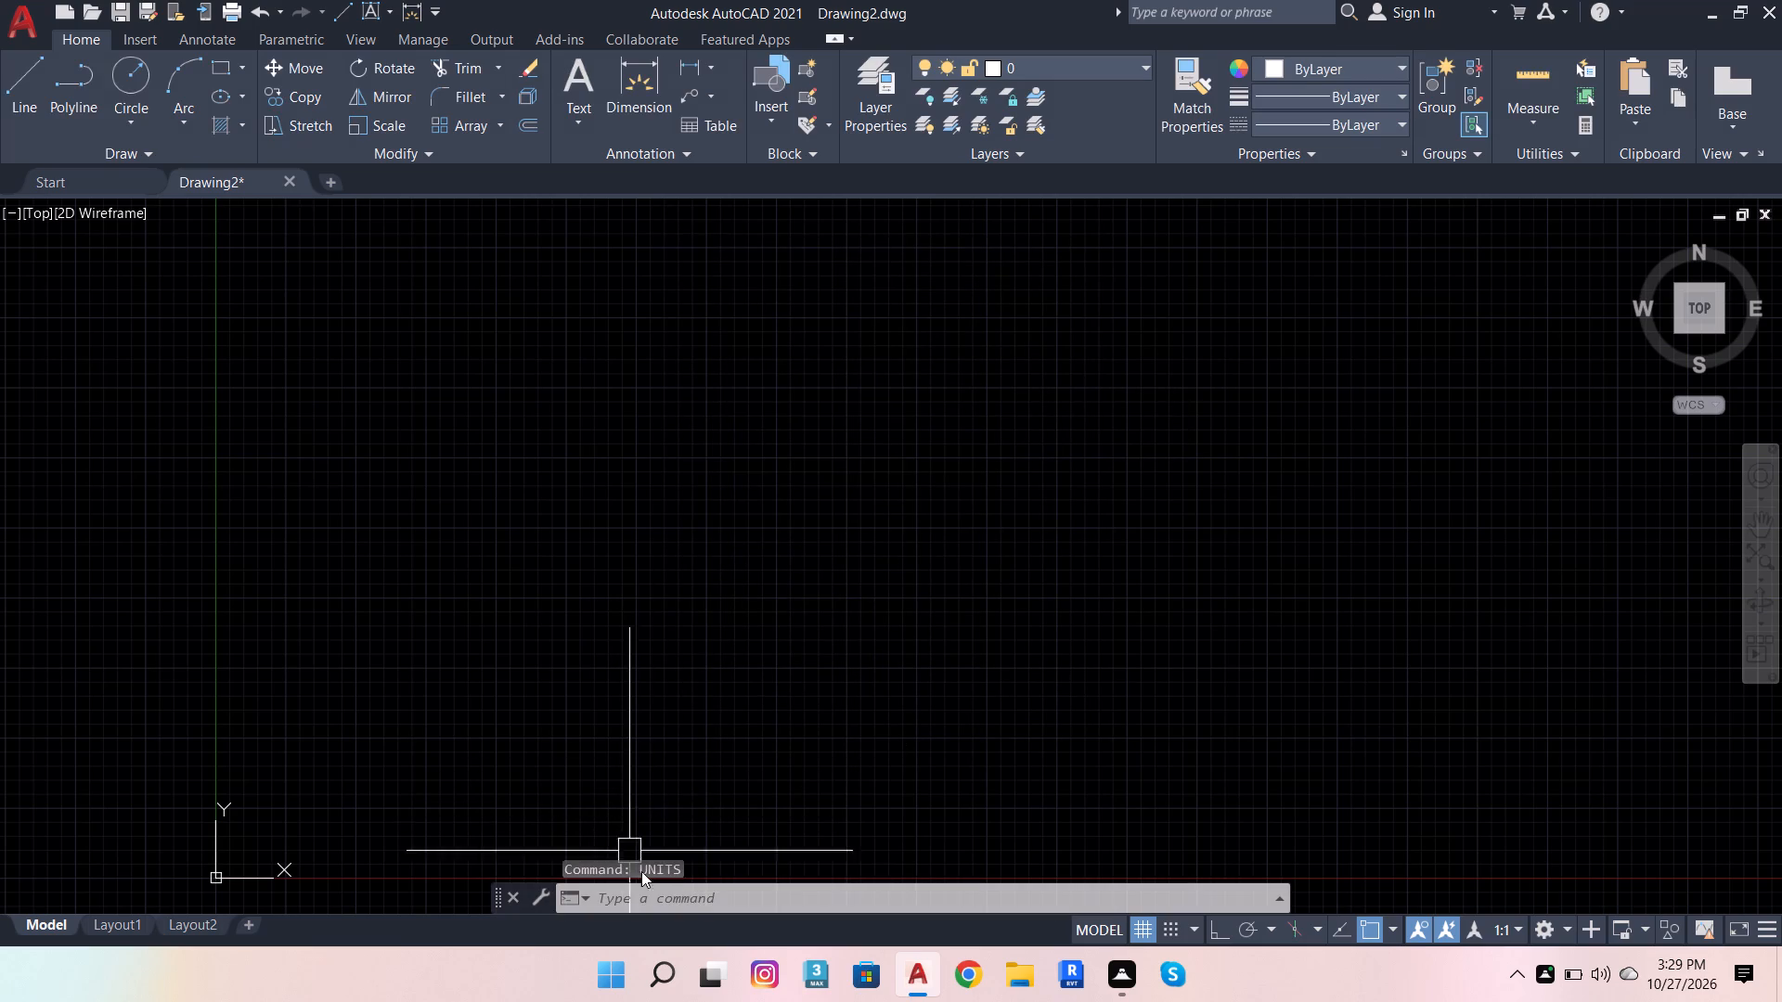
# Set the model space limits with the lower-left corner at 0'-0",0'-0" and the upper-right corner at 60',80'.
pyautogui.click(646, 901)
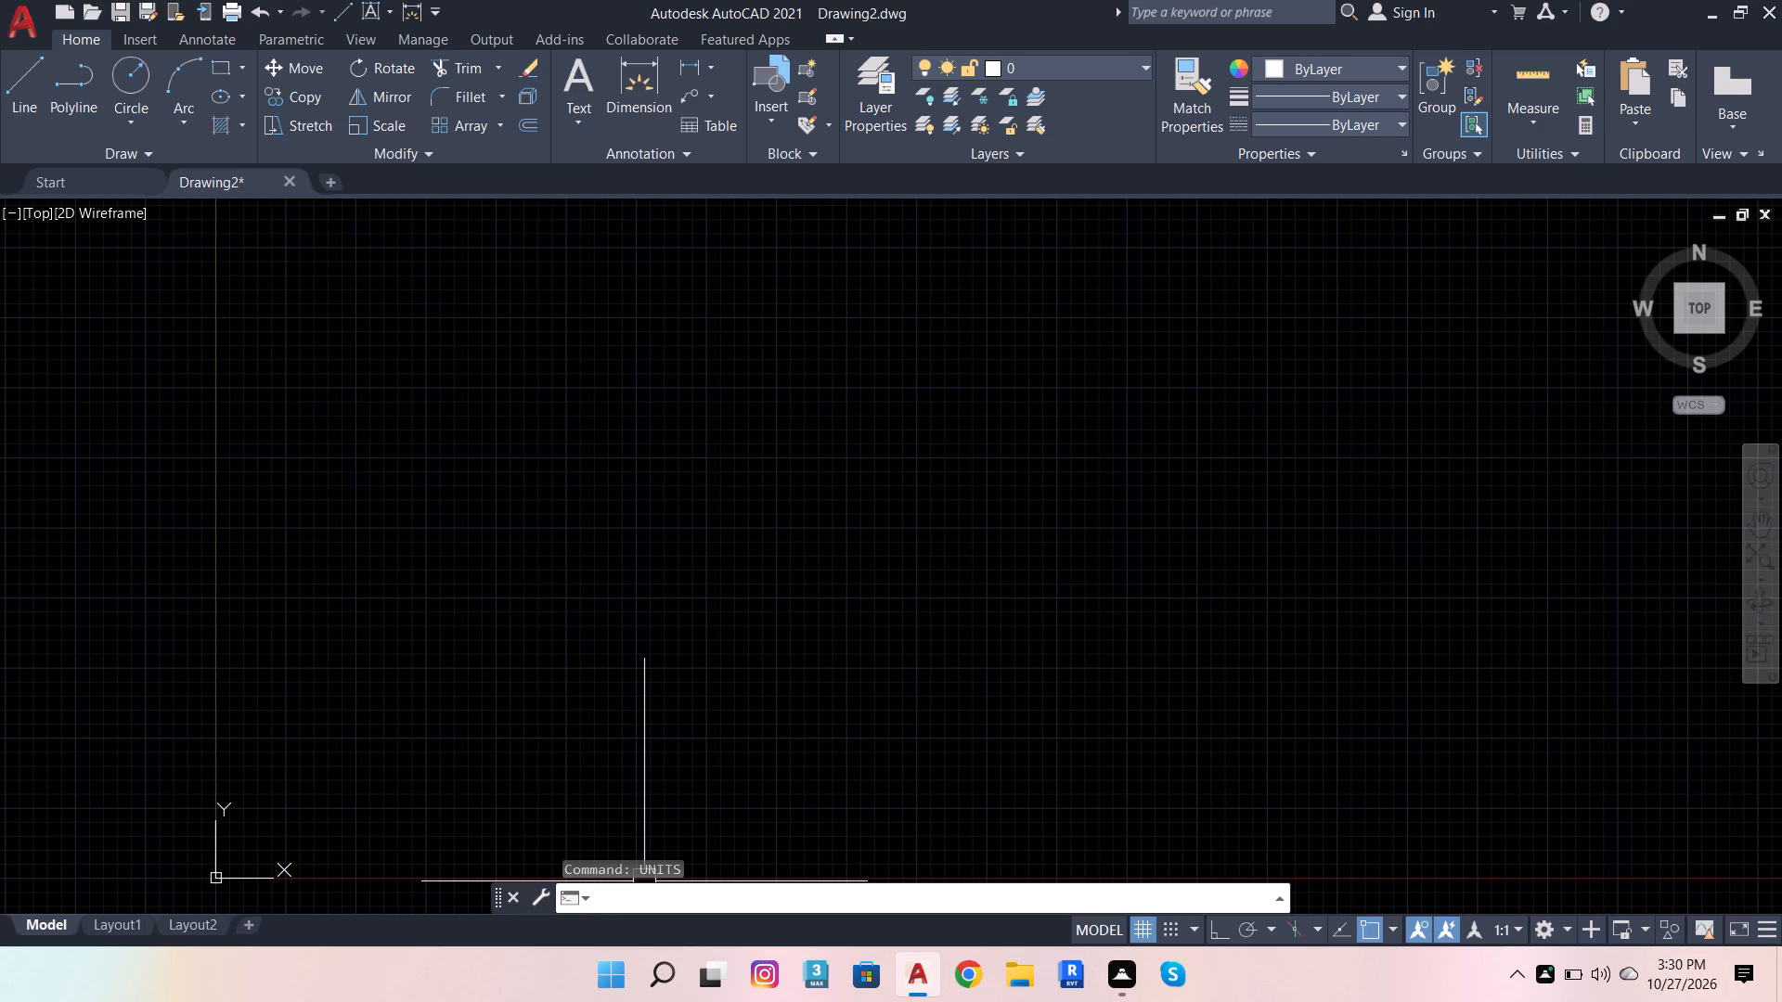
pyautogui.click(593, 901)
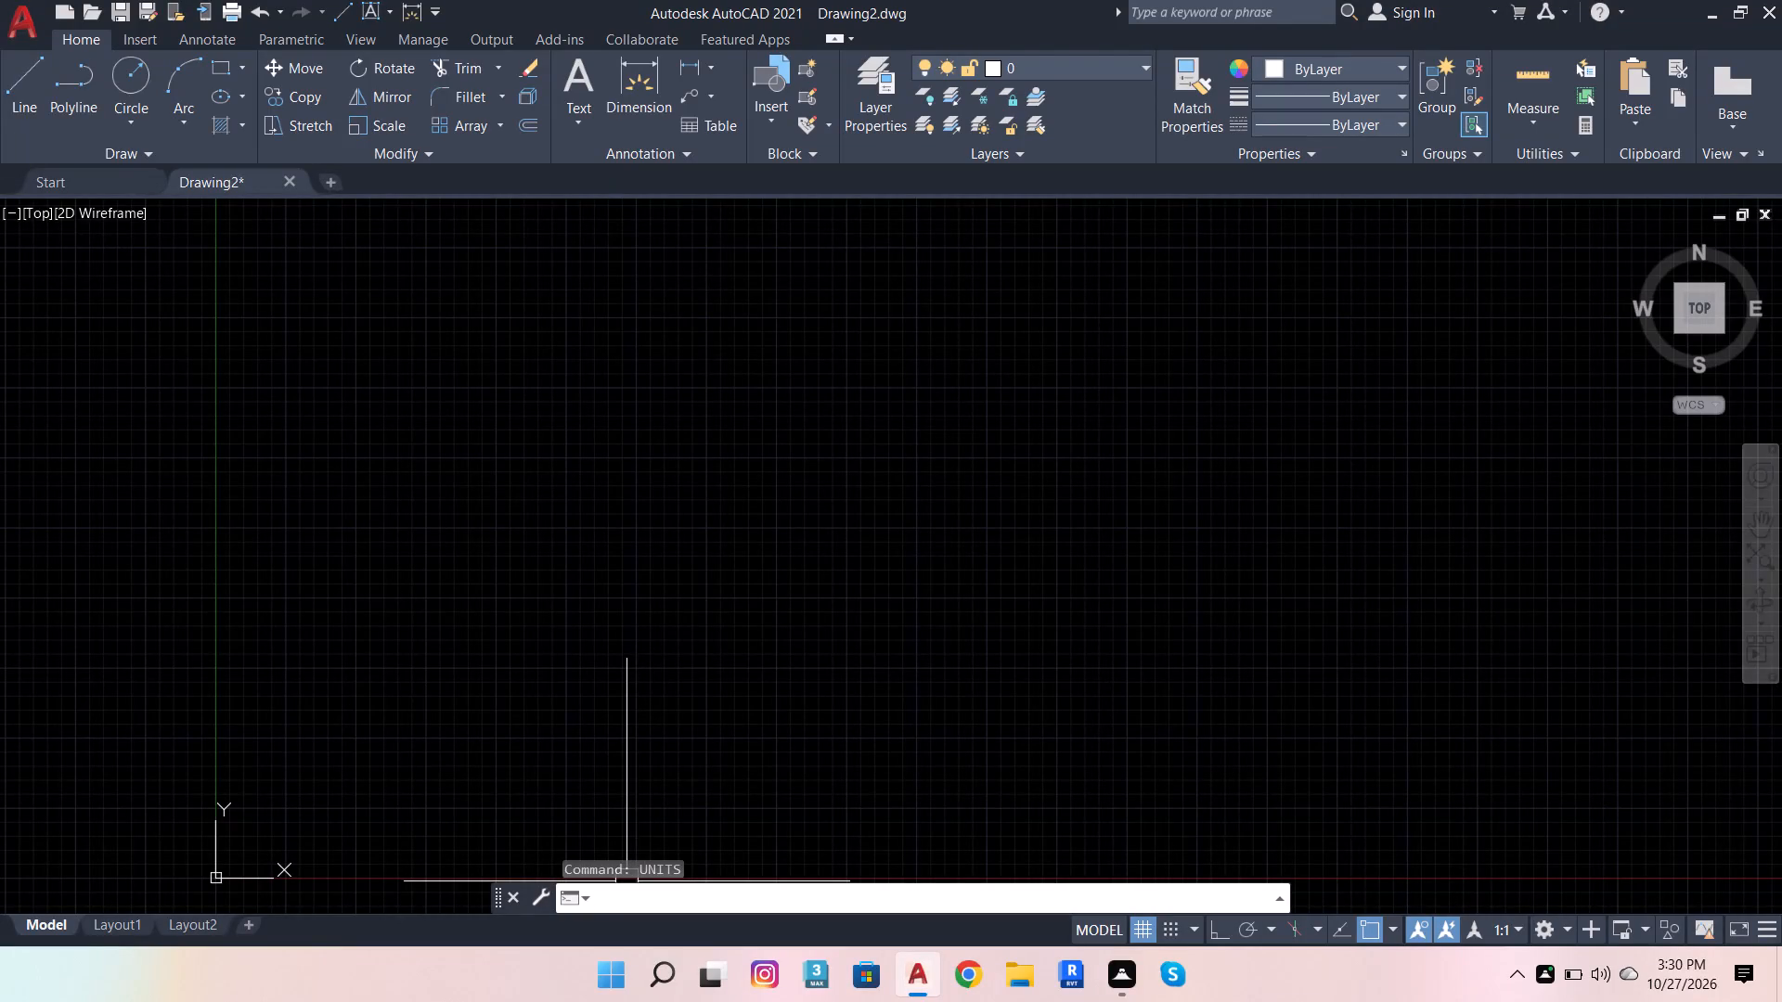
pyautogui.press('l')
pyautogui.press('BackSpace')
pyautogui.write('LIMITS')
pyautogui.press('Return')
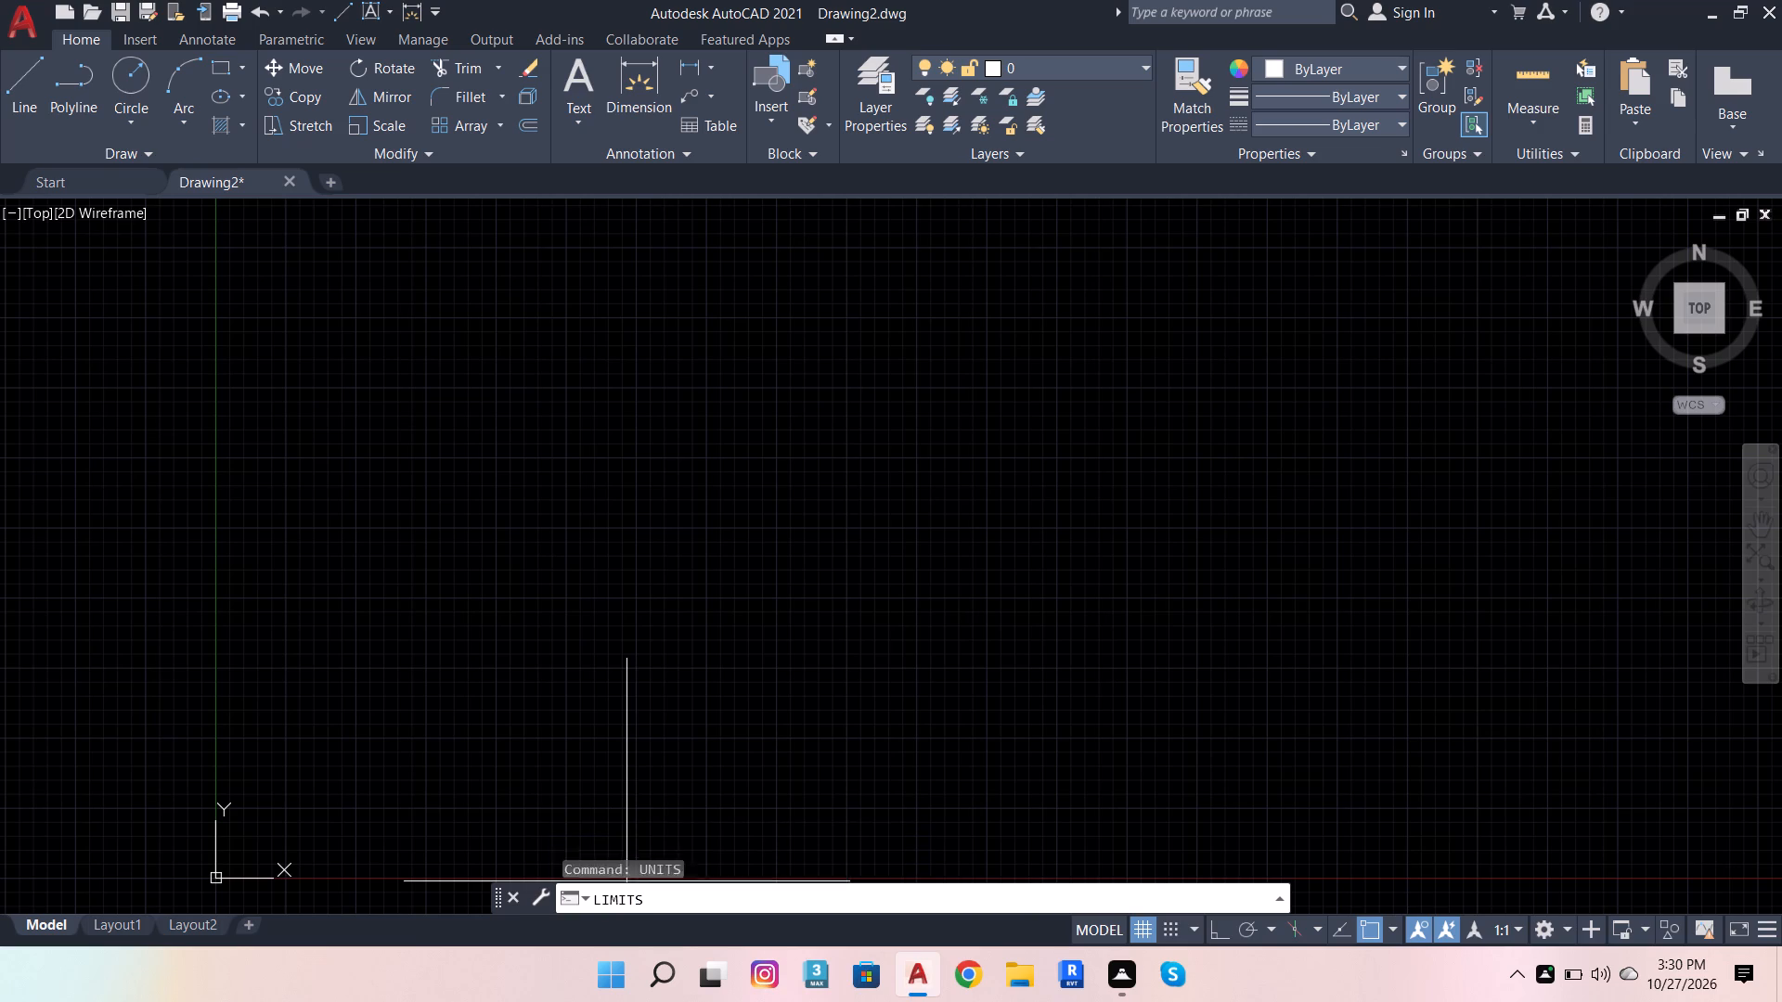
pyautogui.press('Return')
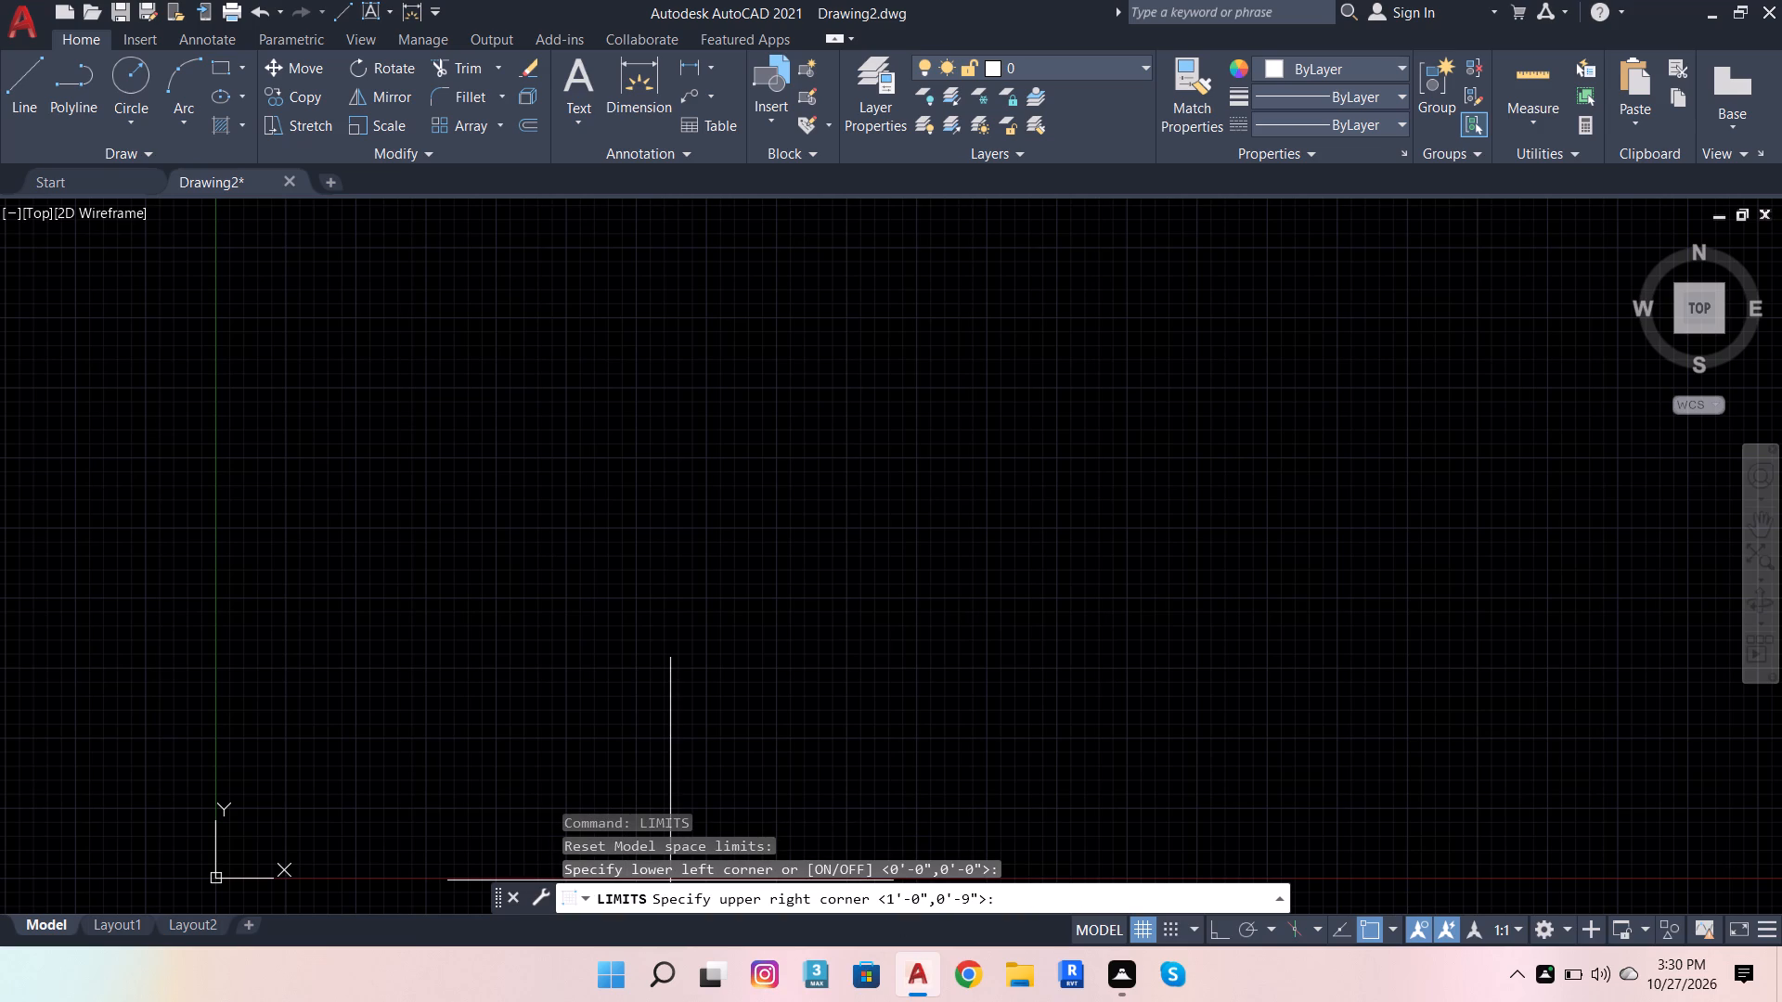
pyautogui.click(1031, 910)
pyautogui.press('6')
pyautogui.press("'")
pyautogui.press('BackSpace')
pyautogui.write("0',")
pyautogui.write("80'")
pyautogui.press('Return')
# Turn Ortho on and draw a horizontal line 7'9.6 long, running rightward from a freely picked start point.
pyautogui.press('z')
pyautogui.press('Return')
pyautogui.press('a')
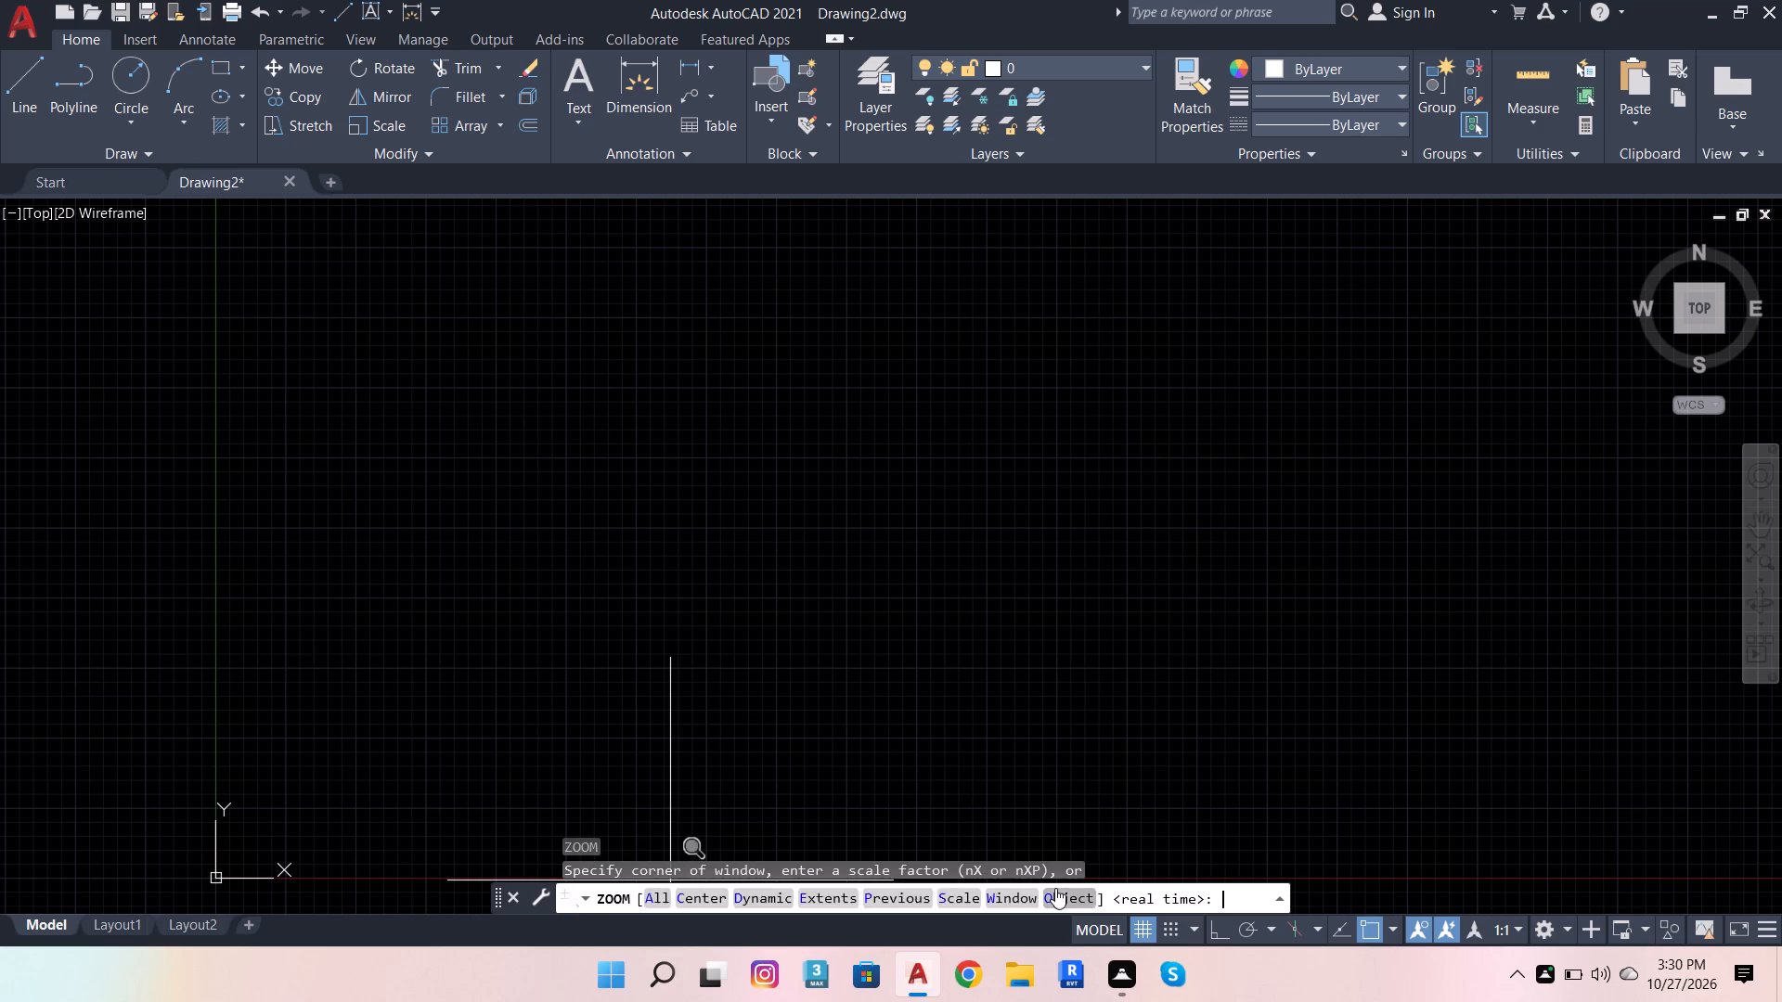
pyautogui.press('Return')
pyautogui.scroll(-2, 0, 456)
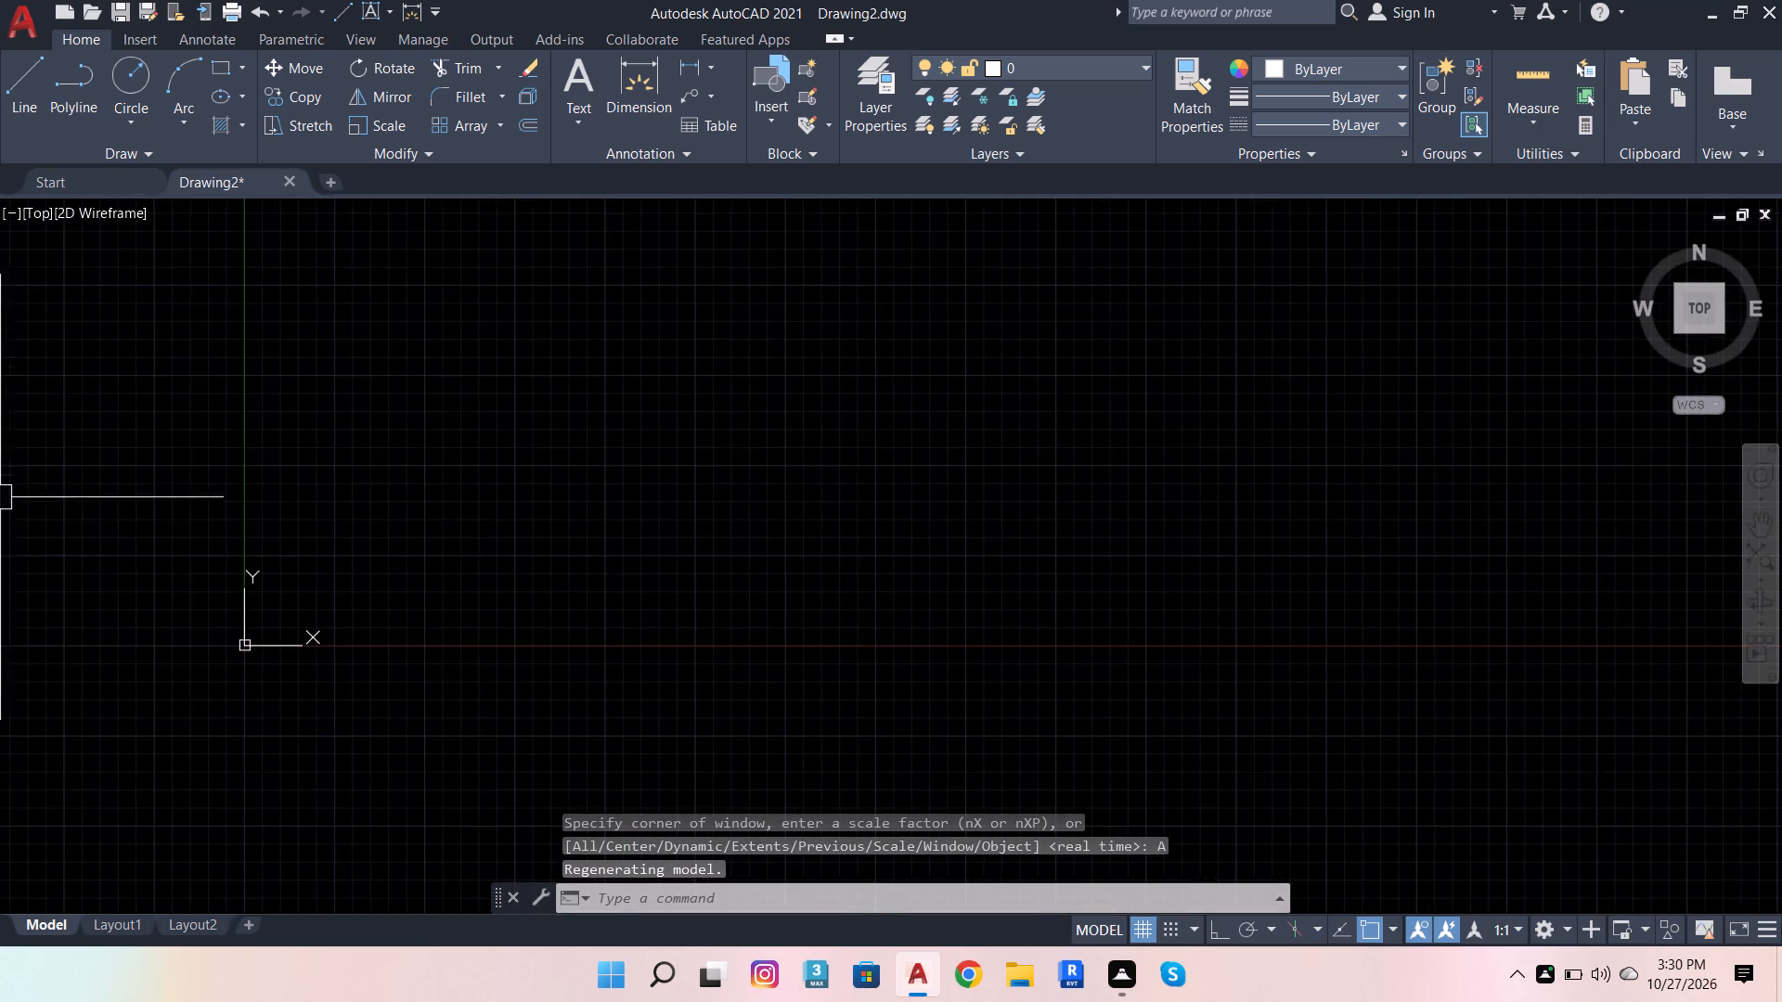
pyautogui.scroll(3, 293, 401)
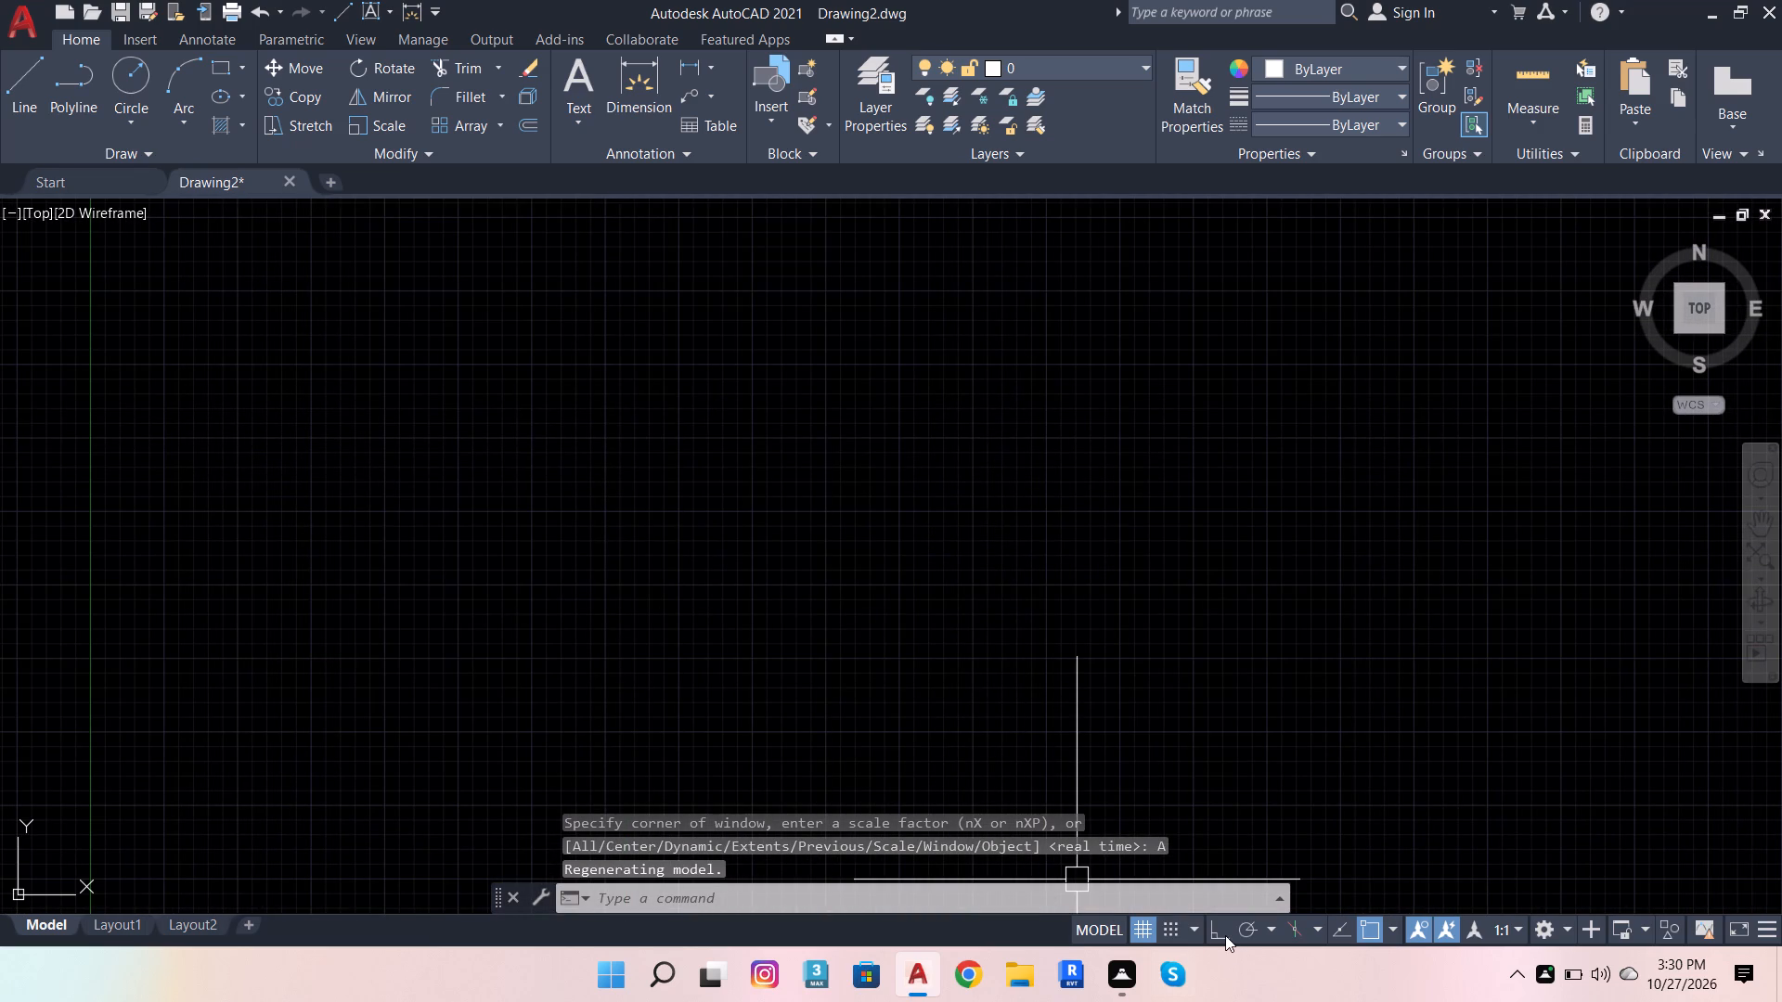
pyautogui.click(1225, 935)
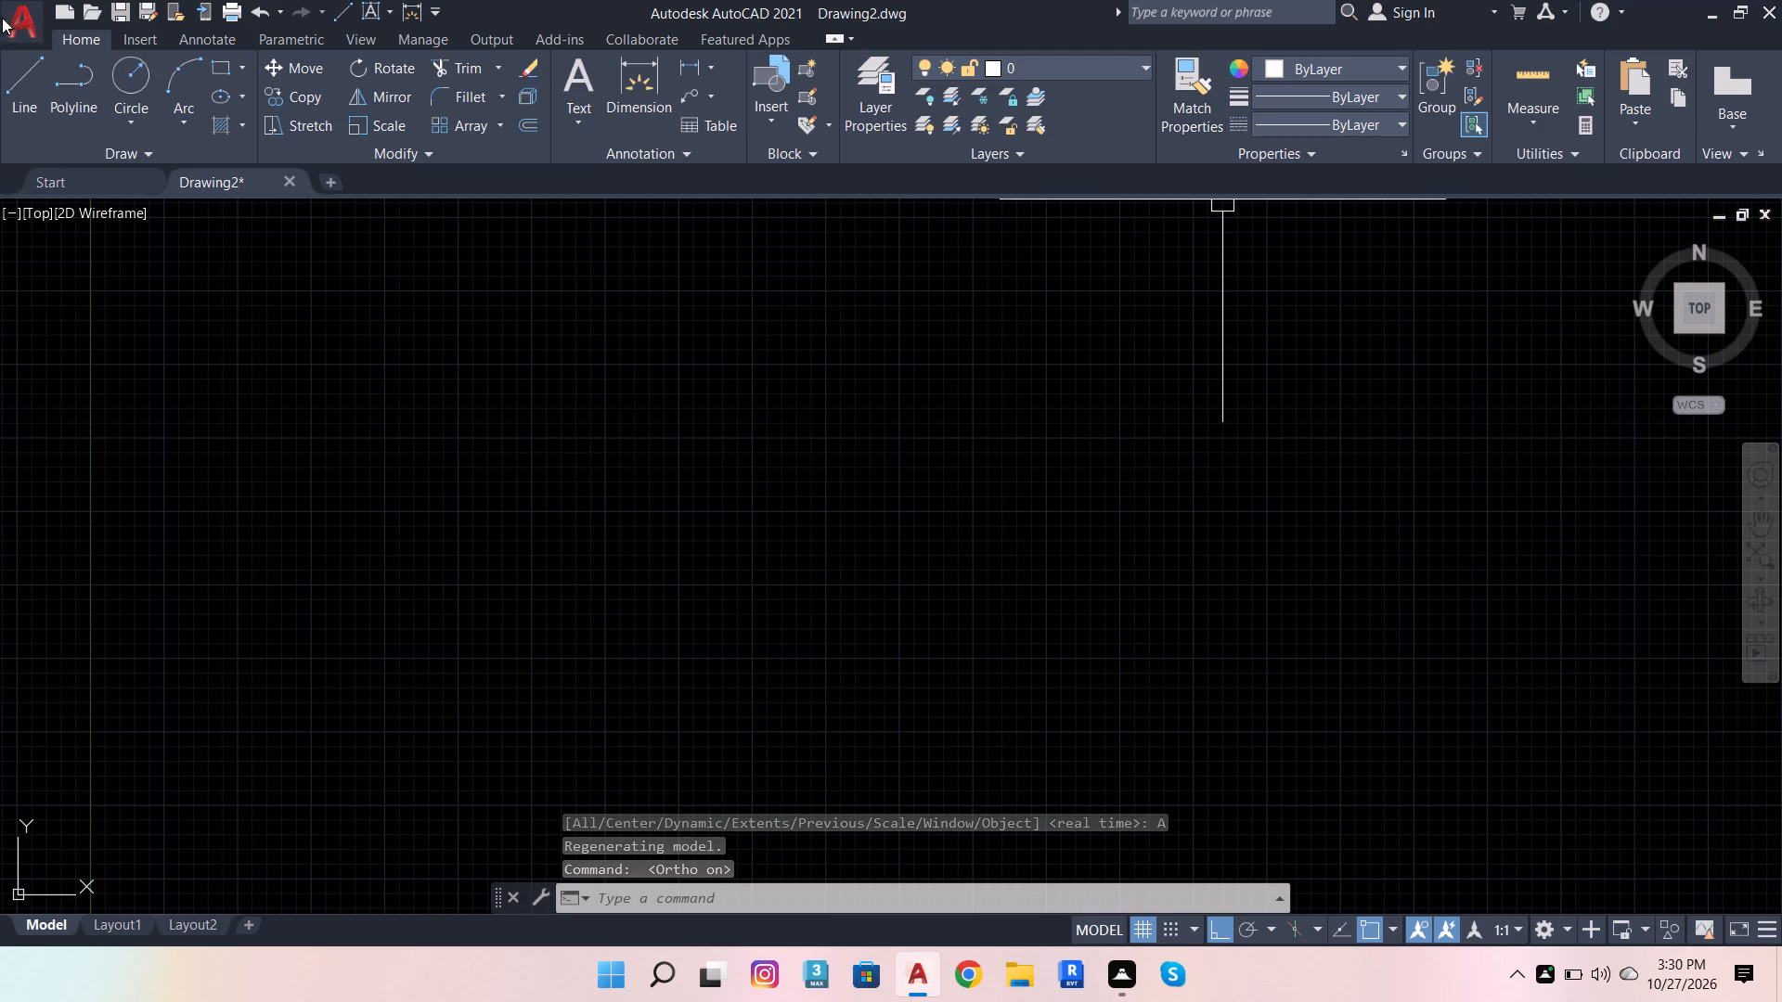
pyautogui.click(38, 87)
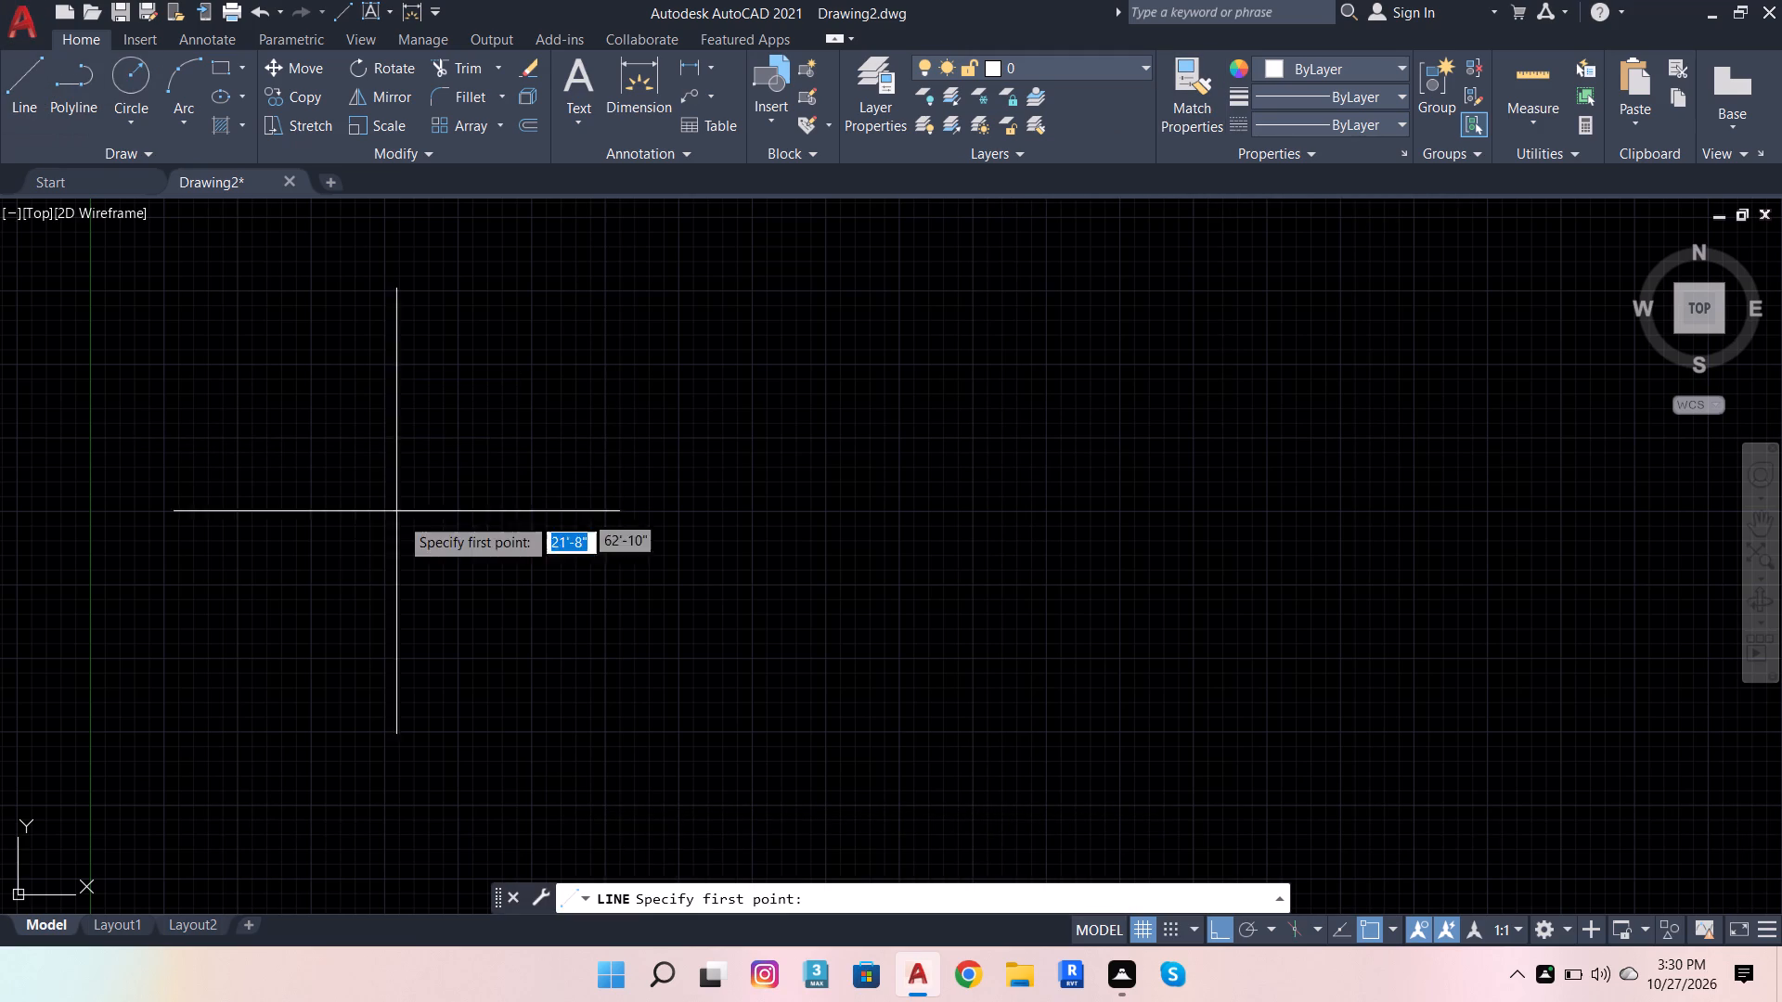
pyautogui.click(407, 531)
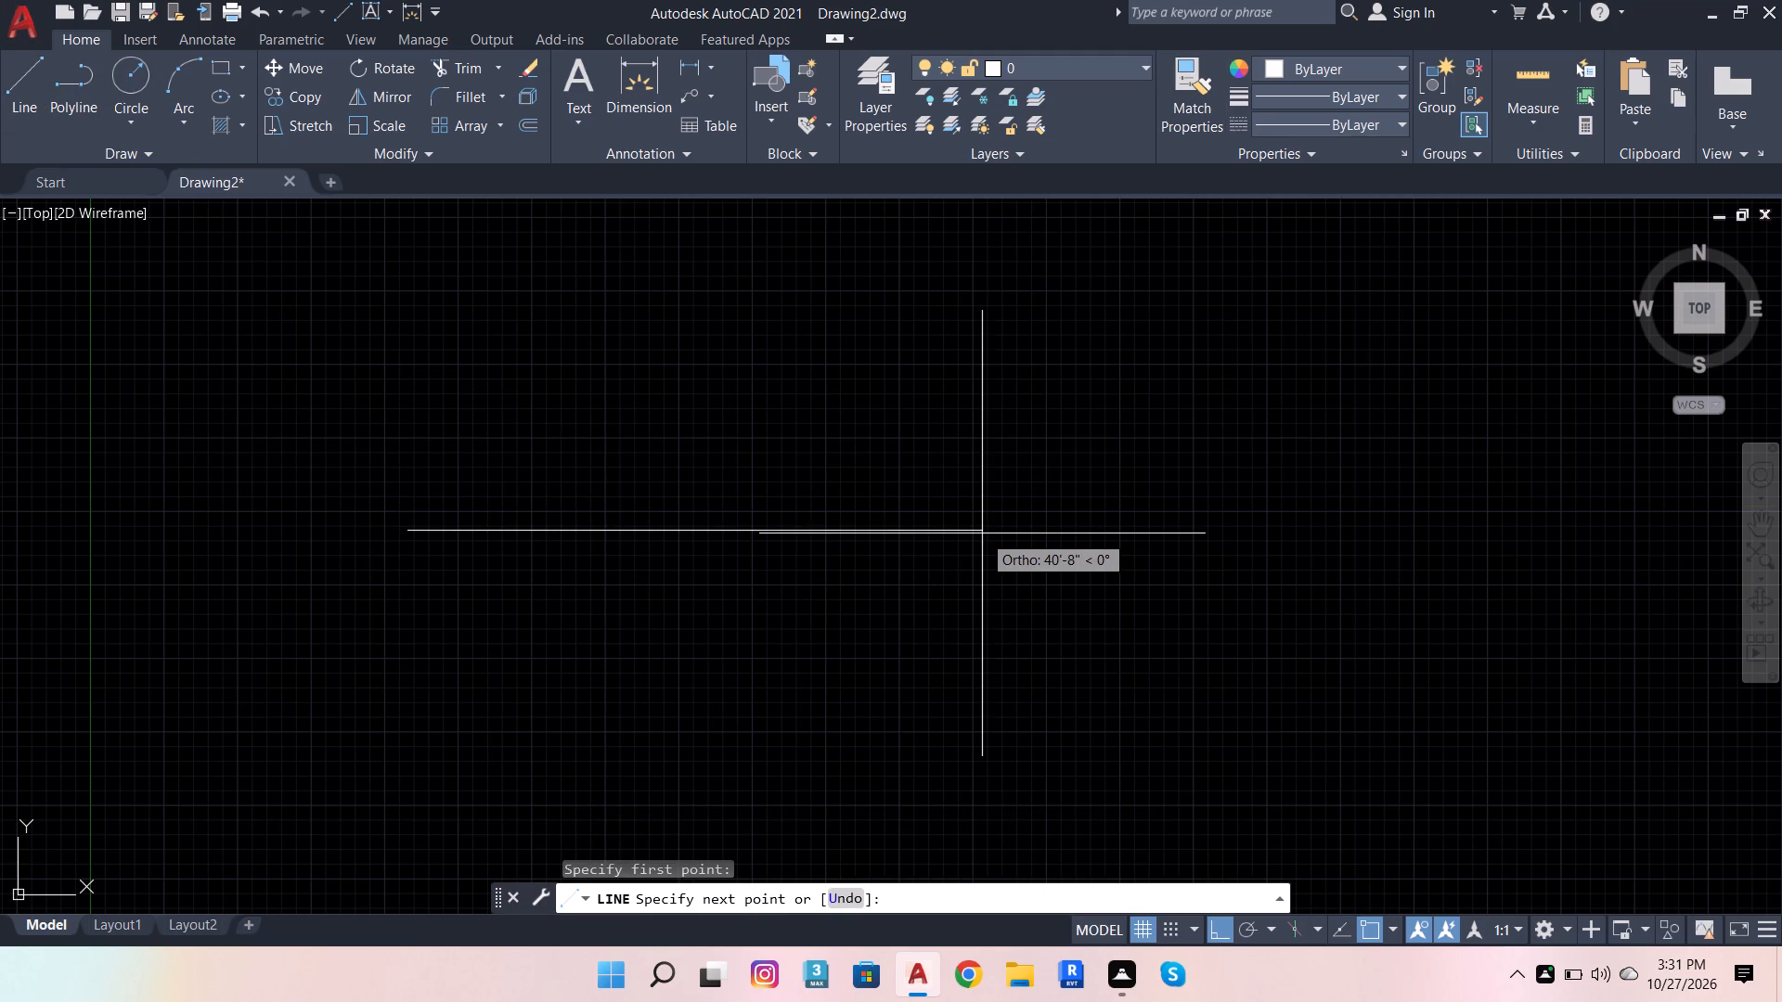
pyautogui.write("7'")
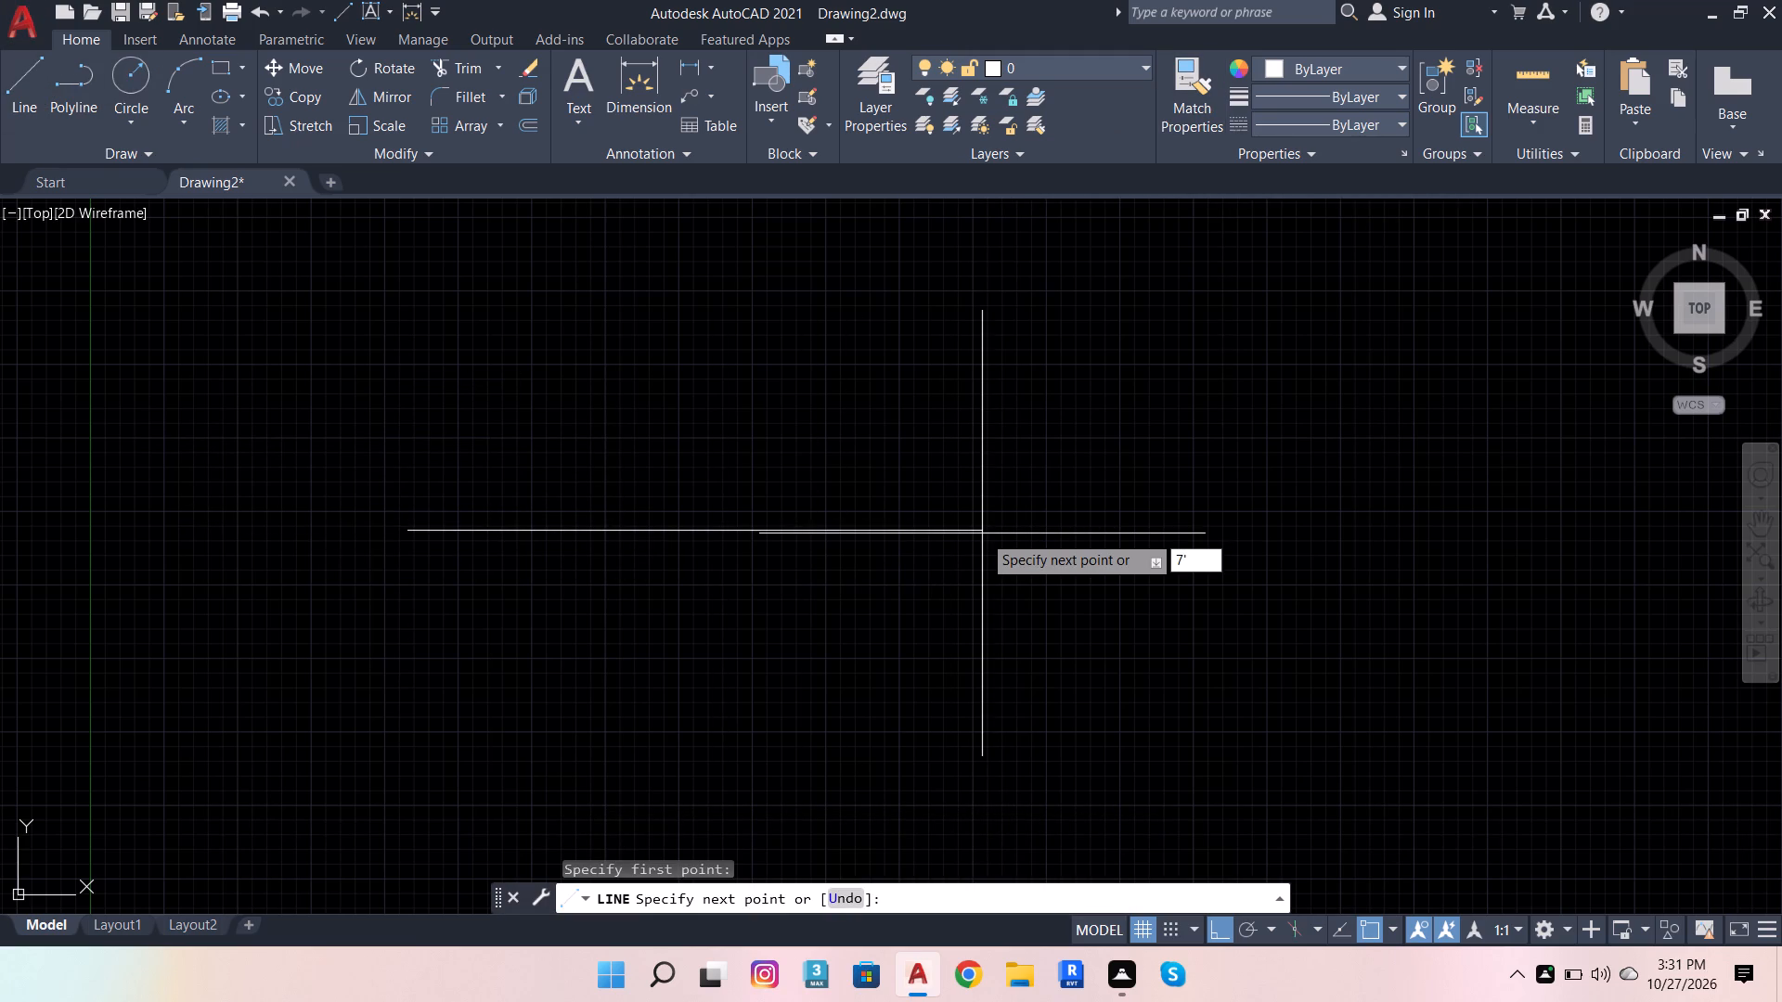
pyautogui.write('9.6')
pyautogui.press('Return')
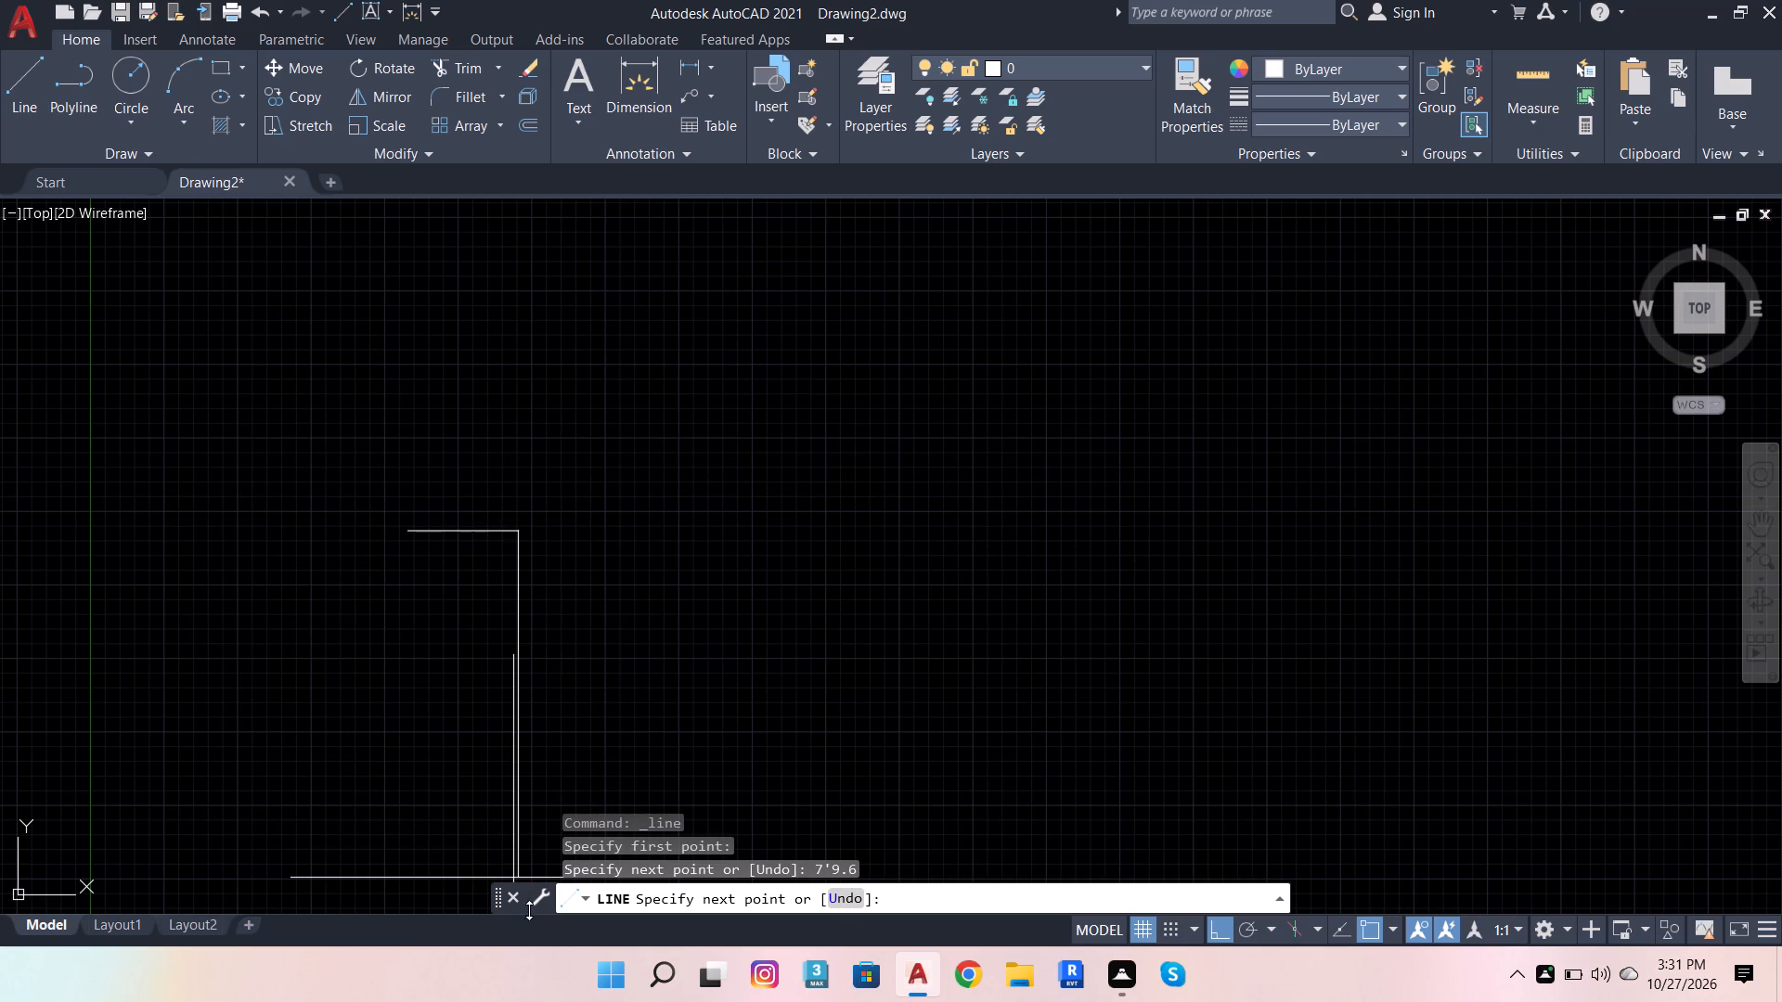
# End the line and change the architectural length precision in the drawing units to 0'-0 1/2".
pyautogui.click(582, 895)
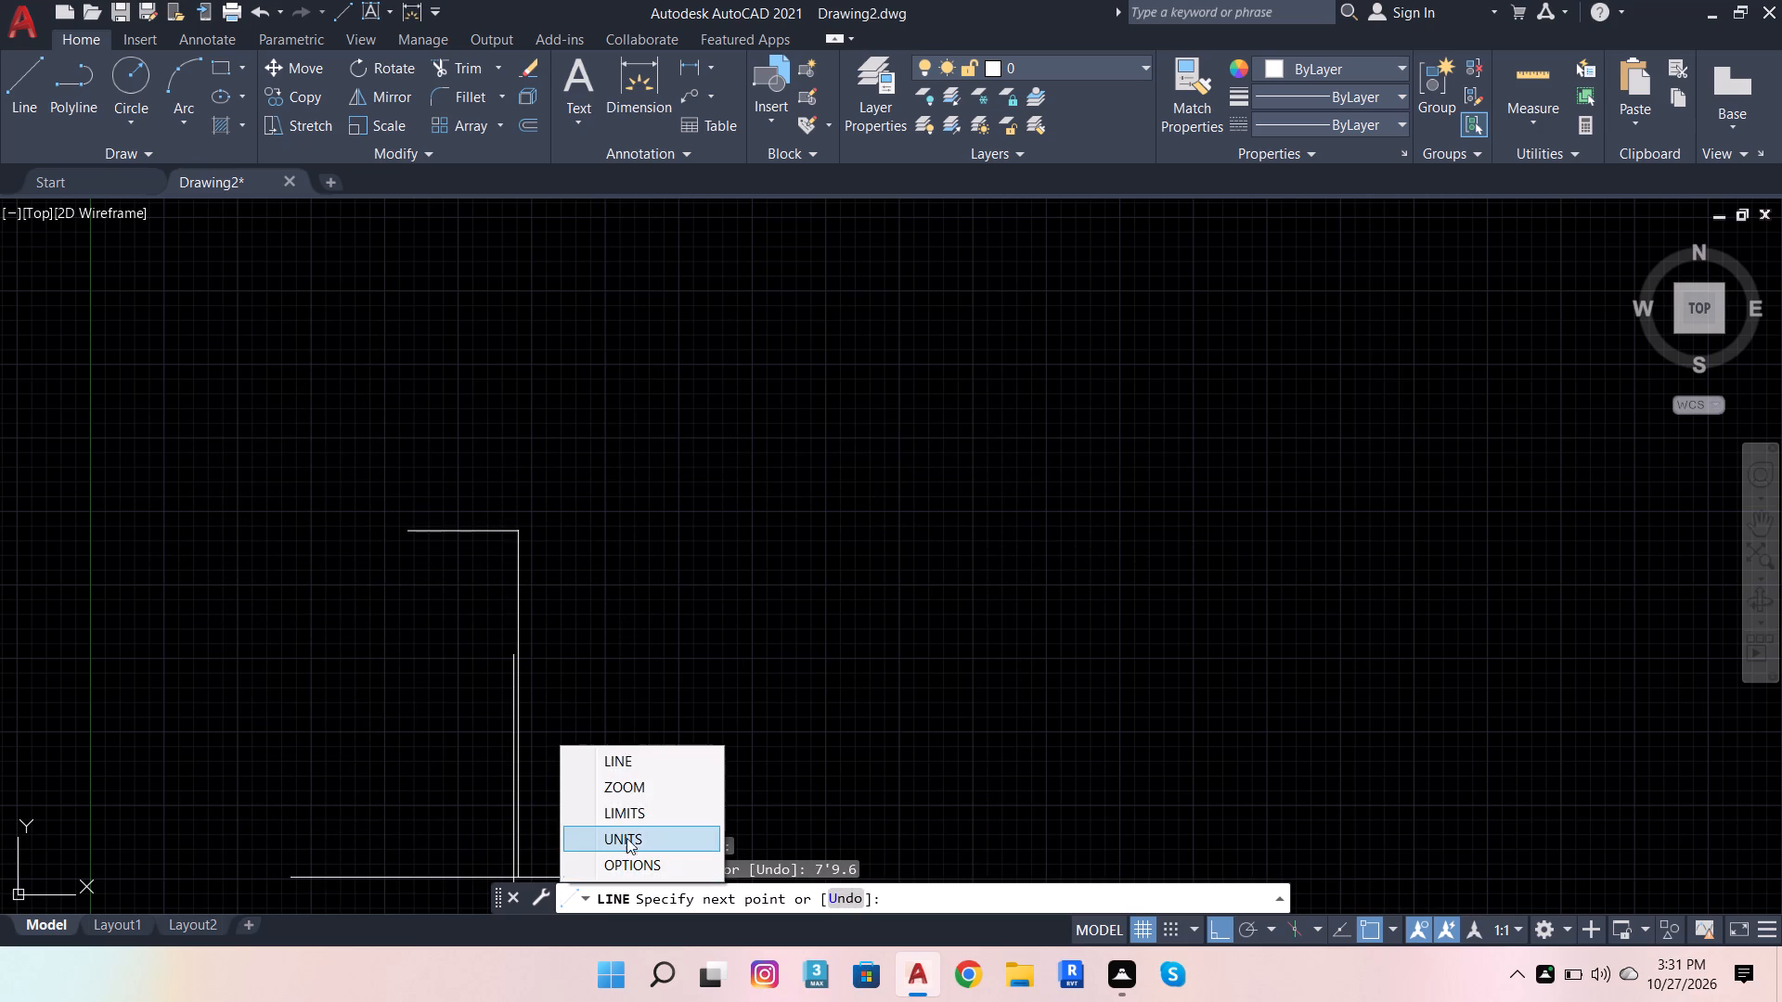
pyautogui.click(639, 830)
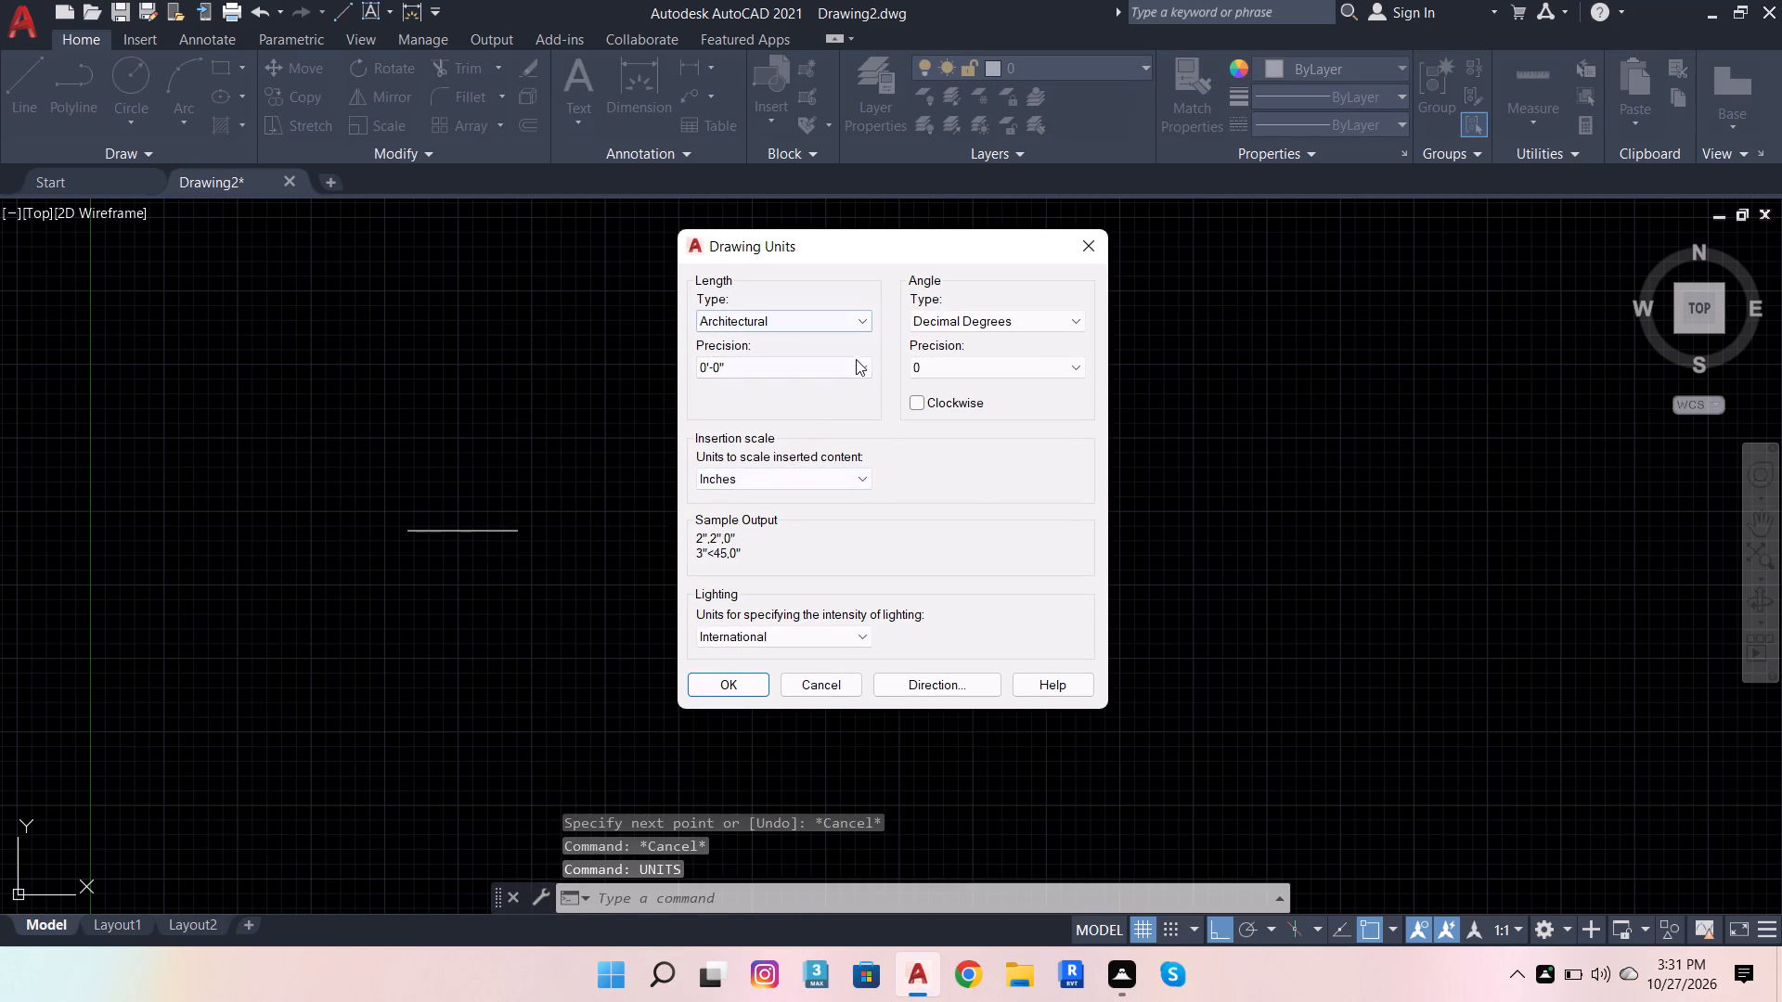
pyautogui.click(856, 372)
pyautogui.click(843, 402)
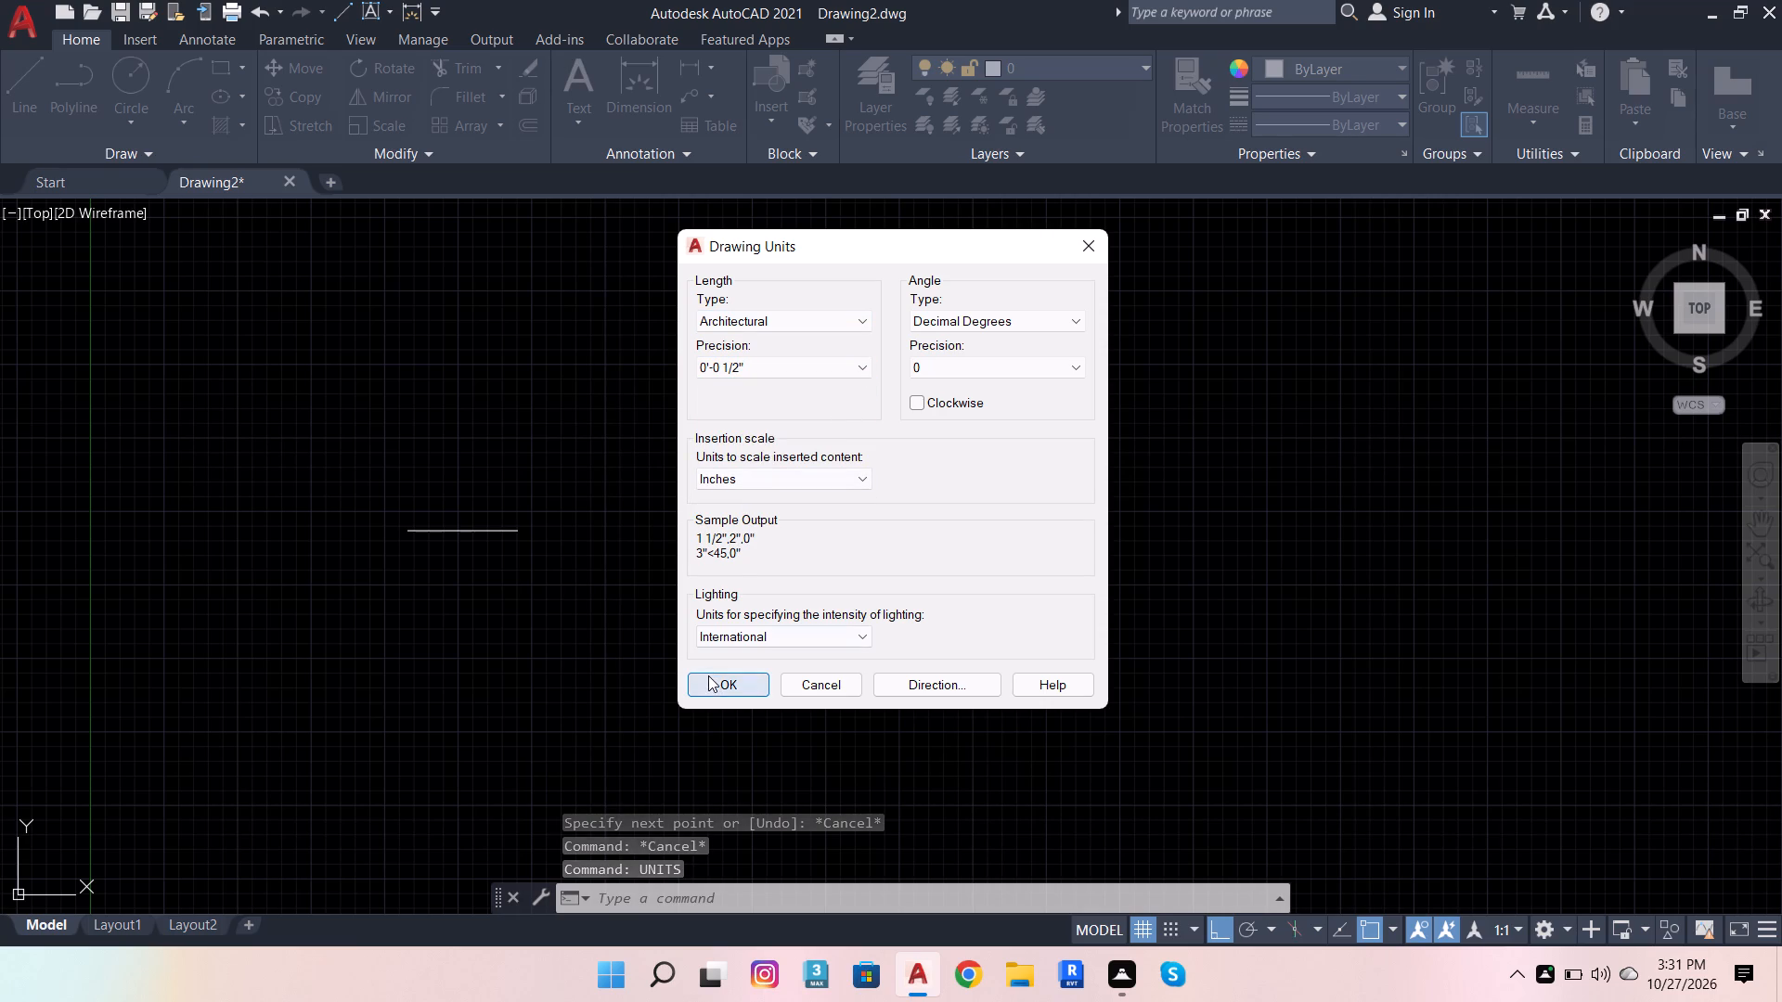
pyautogui.click(709, 687)
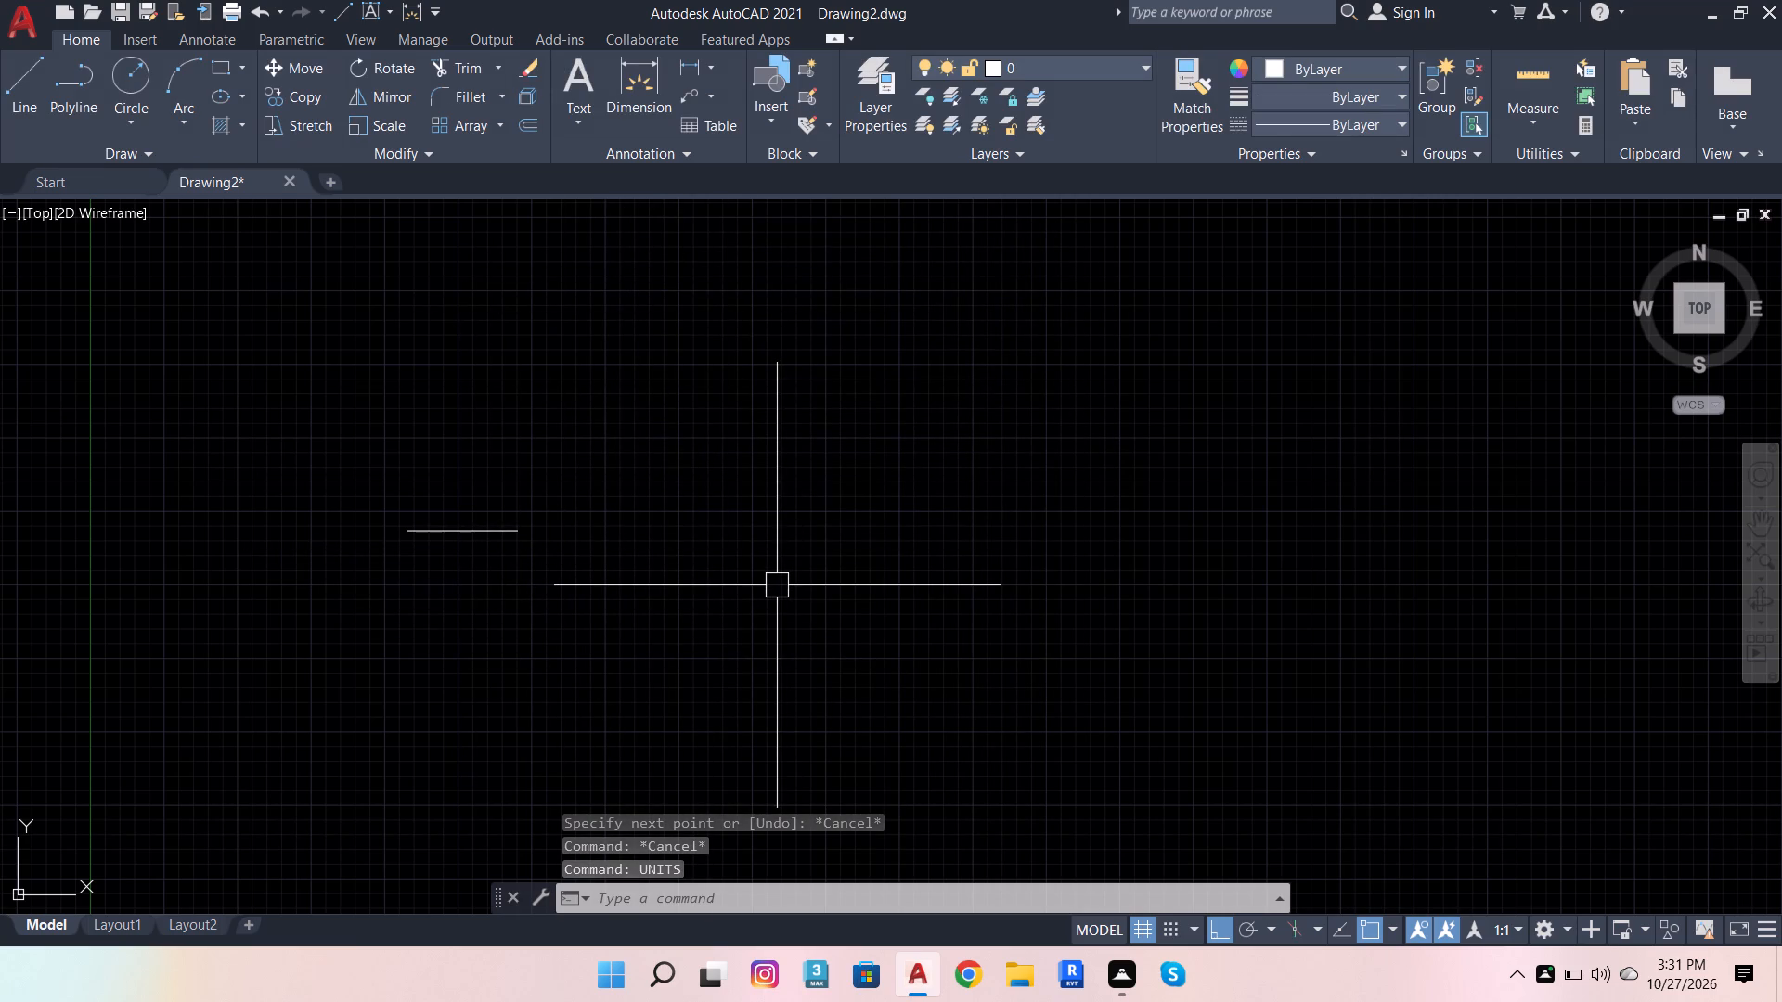
# Modify the Standard dimension style's primary units to Architectural format with 0'-0 1/2" precision.
pyautogui.write('DIM')
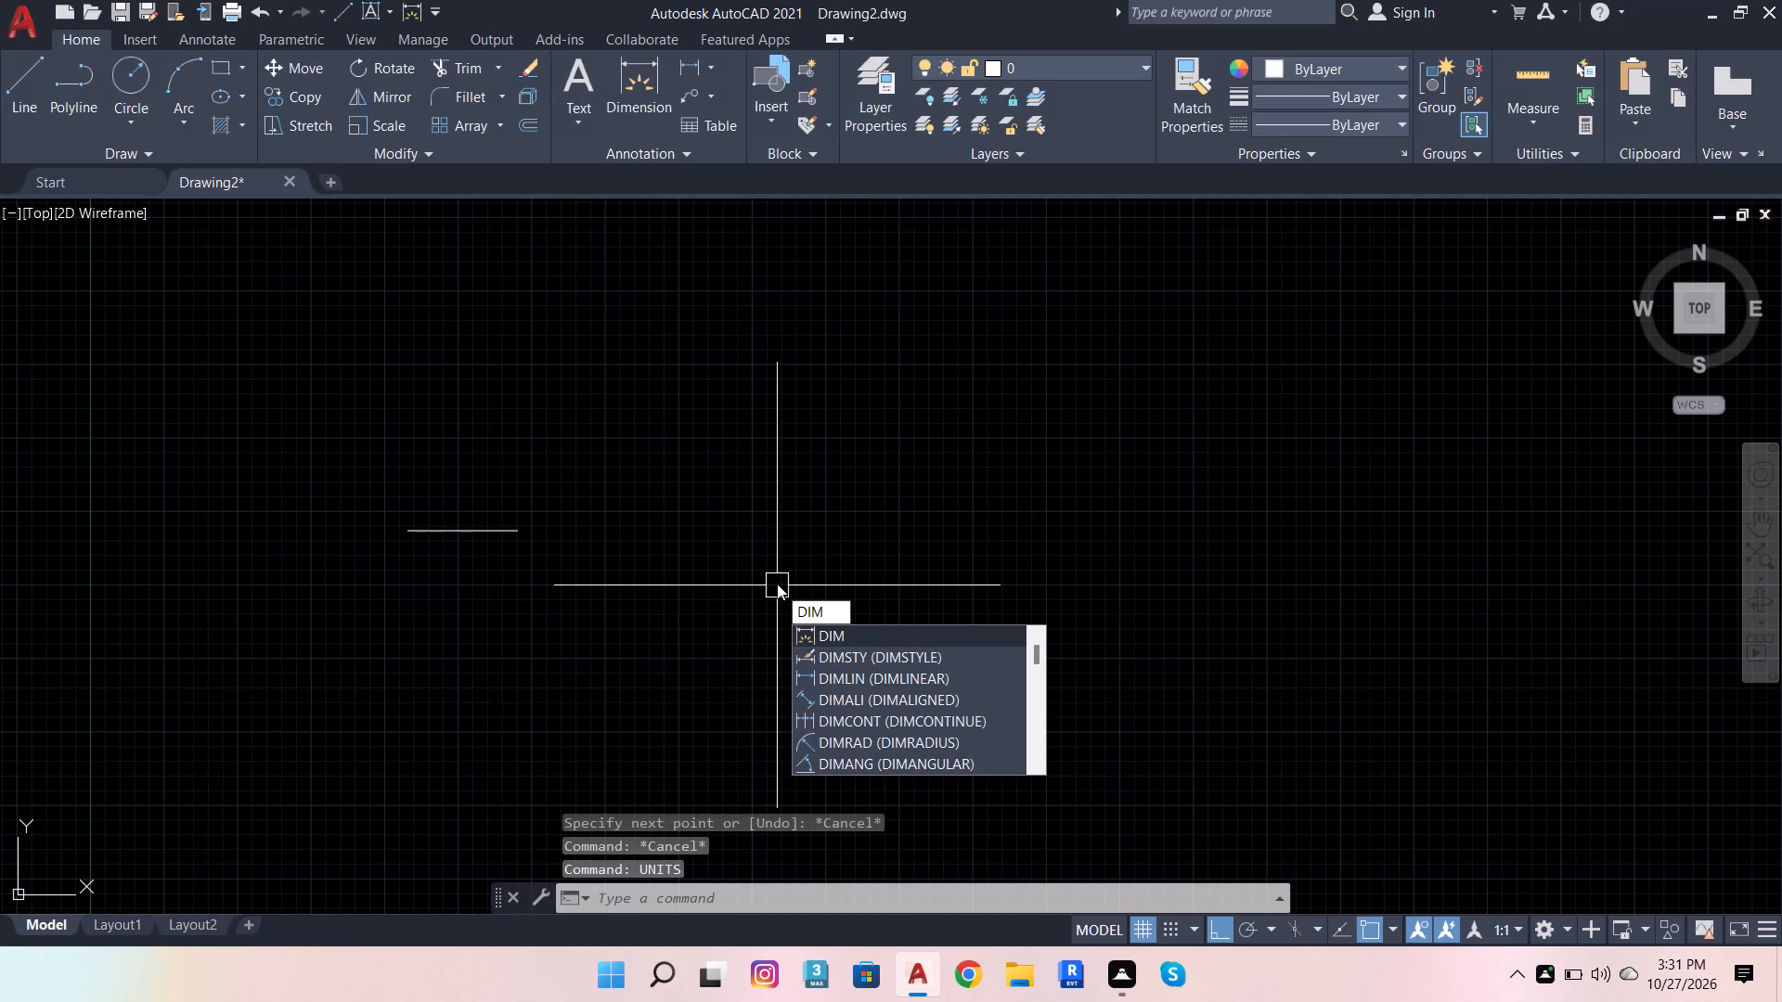
pyautogui.click(846, 652)
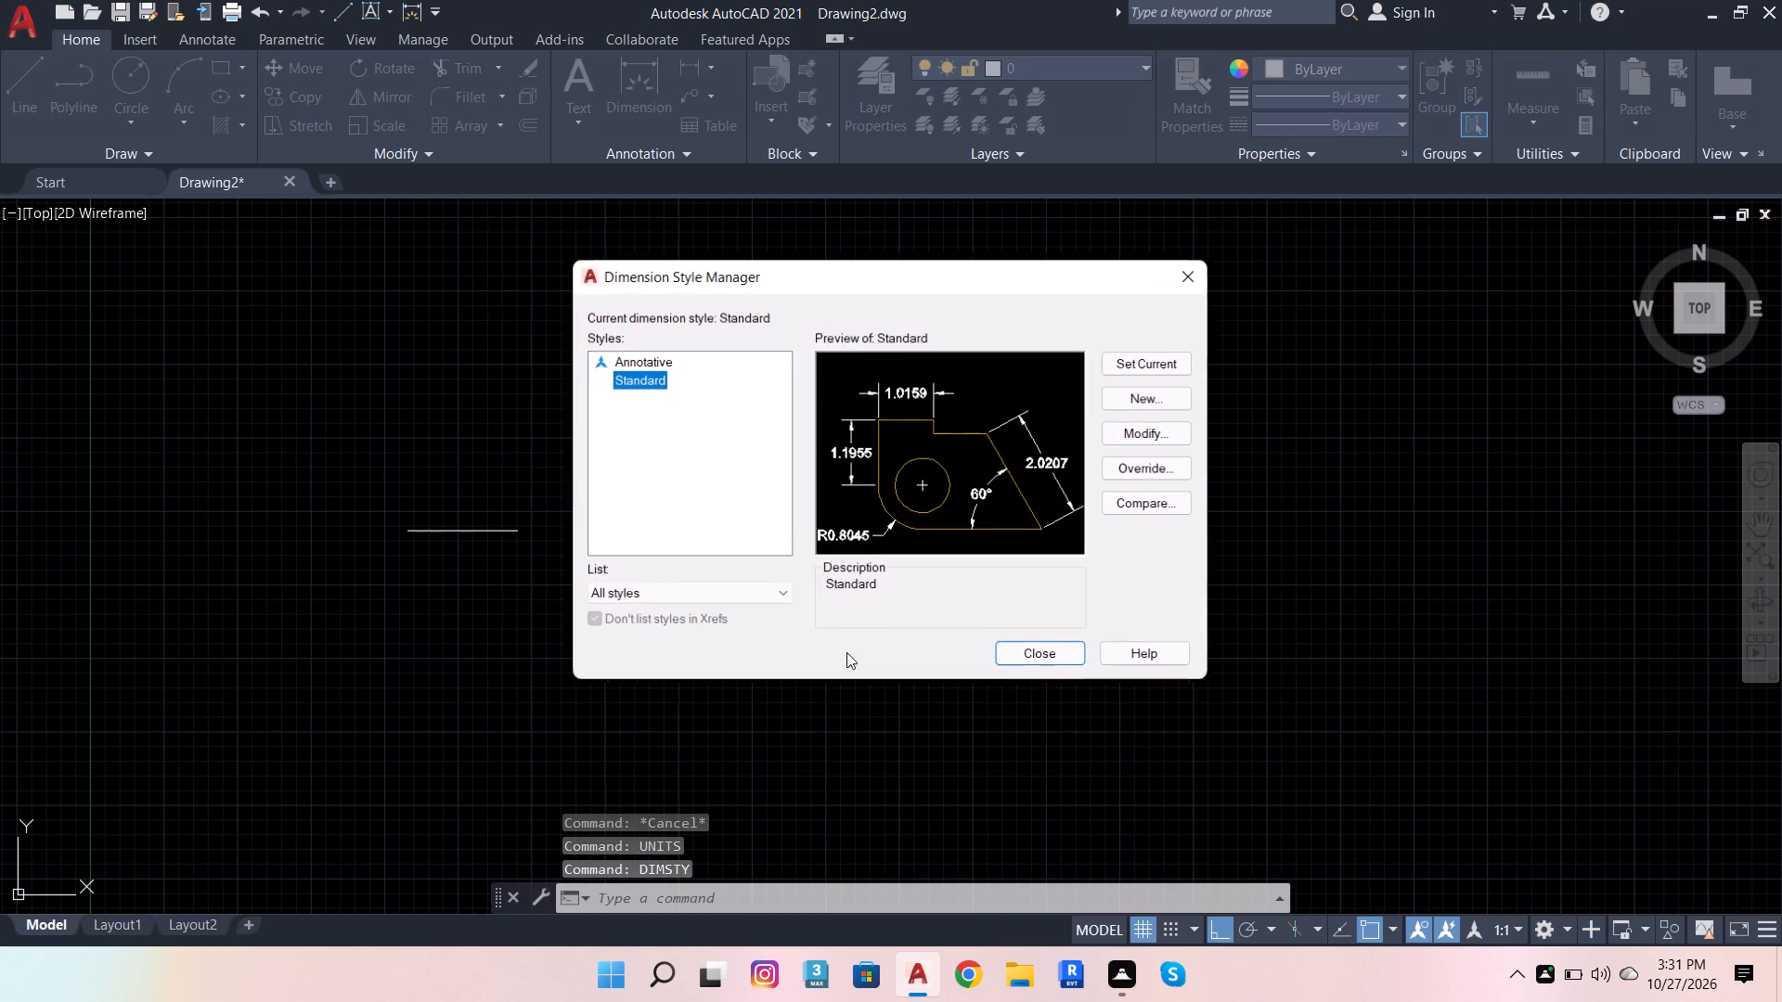
pyautogui.click(1179, 433)
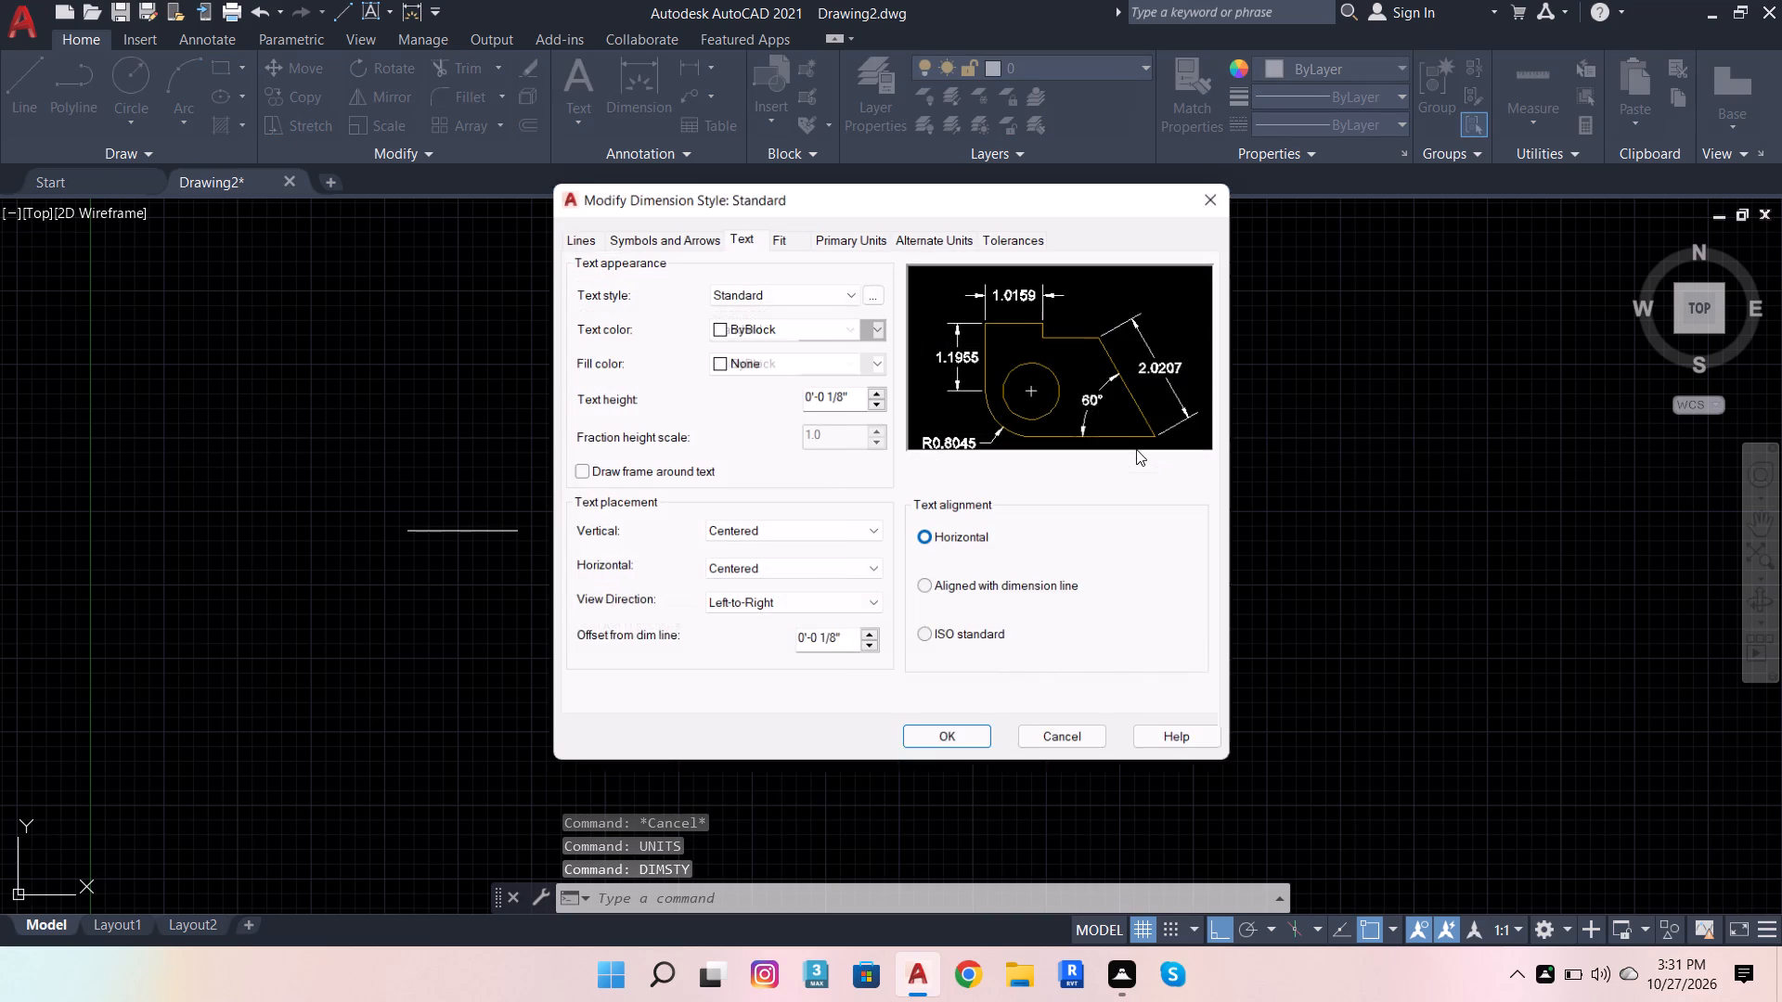
pyautogui.click(858, 238)
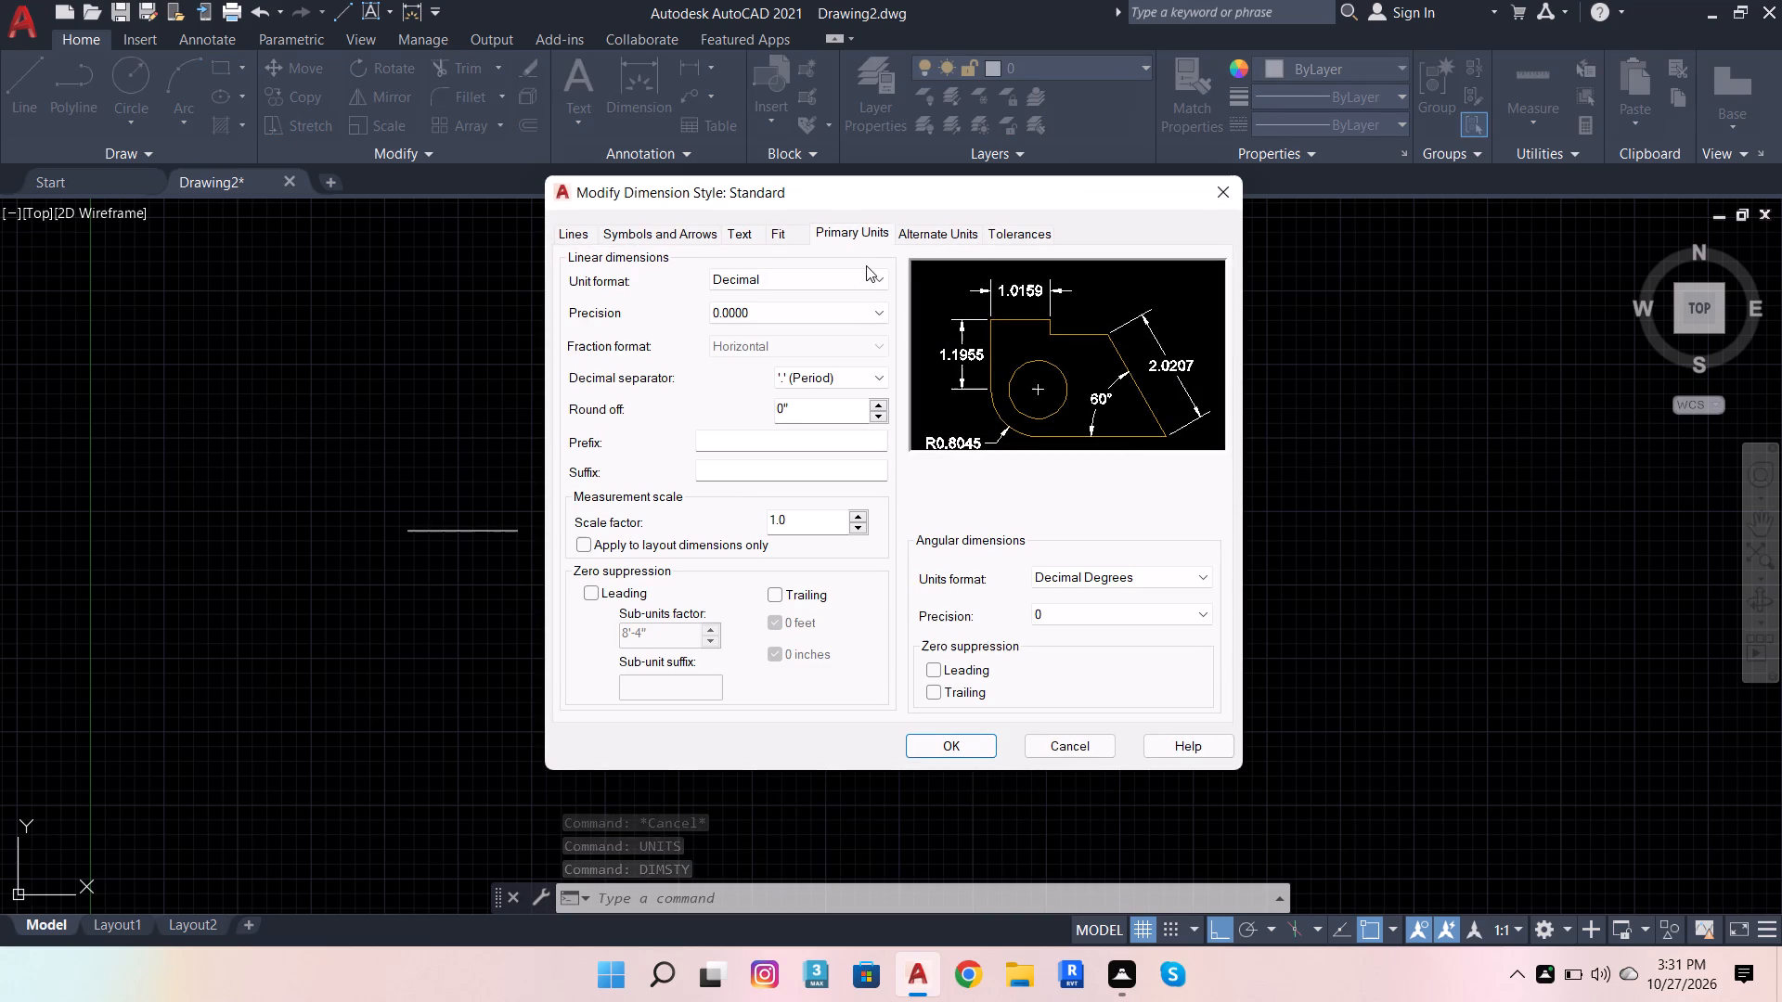
pyautogui.click(864, 273)
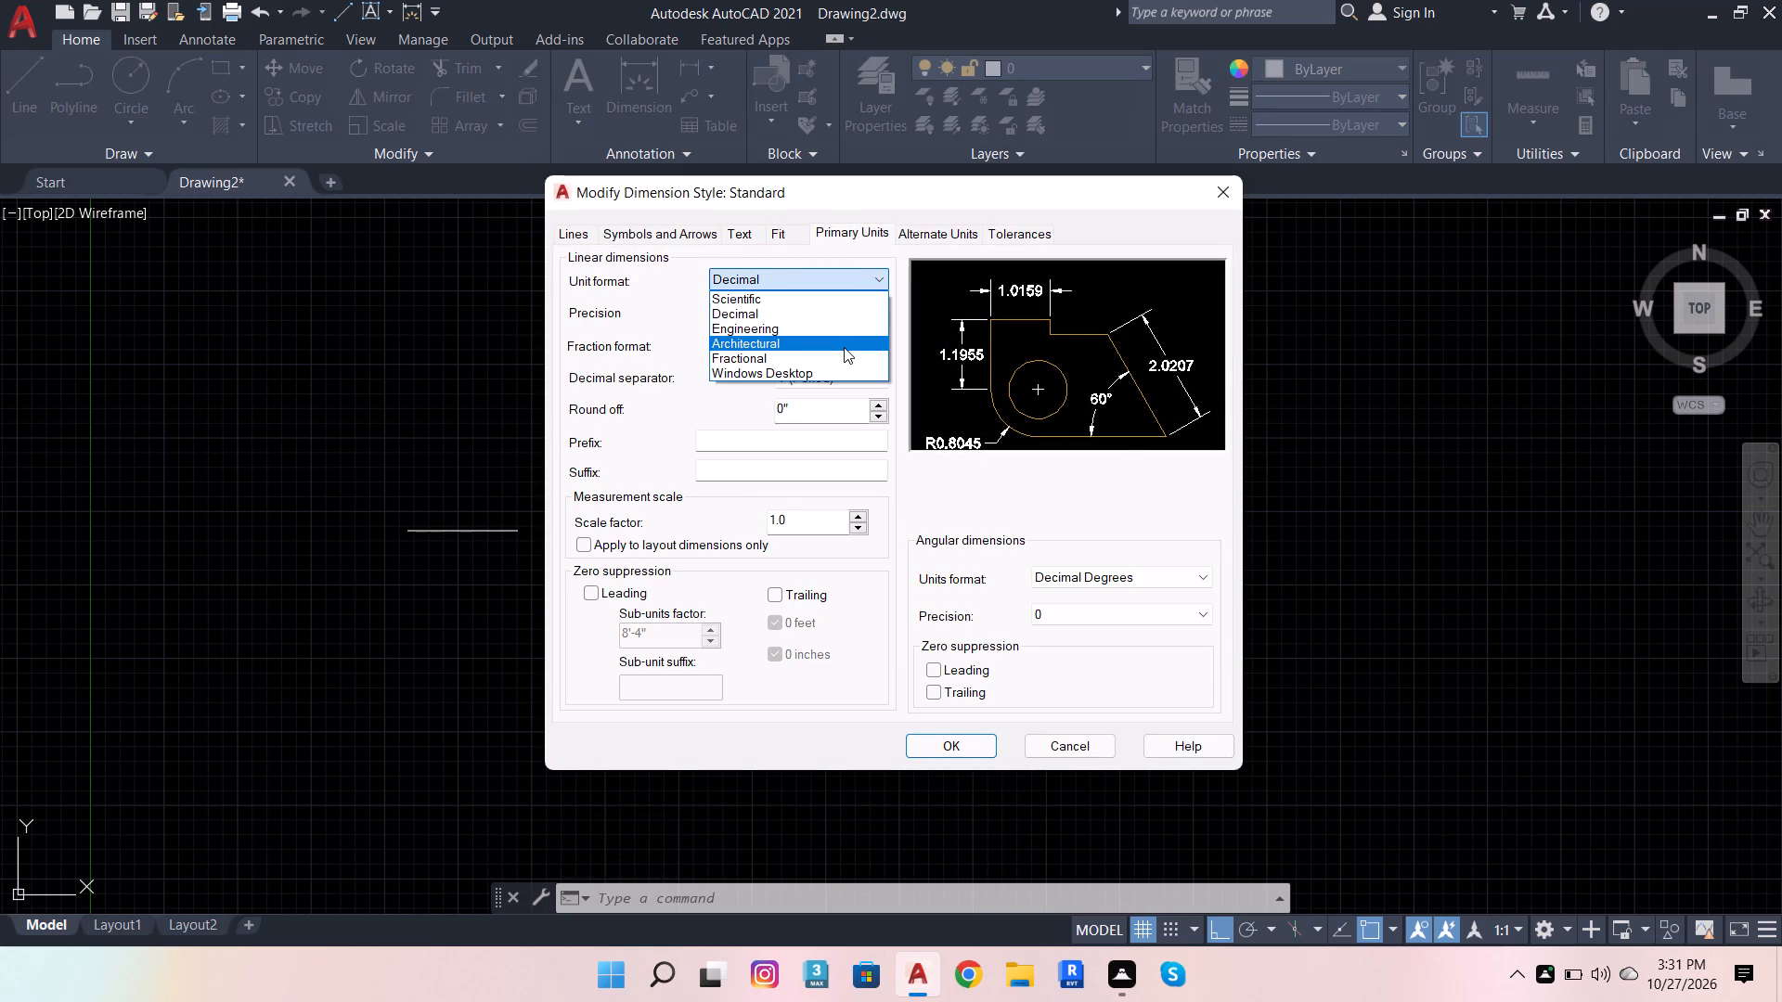
pyautogui.click(844, 347)
pyautogui.click(815, 310)
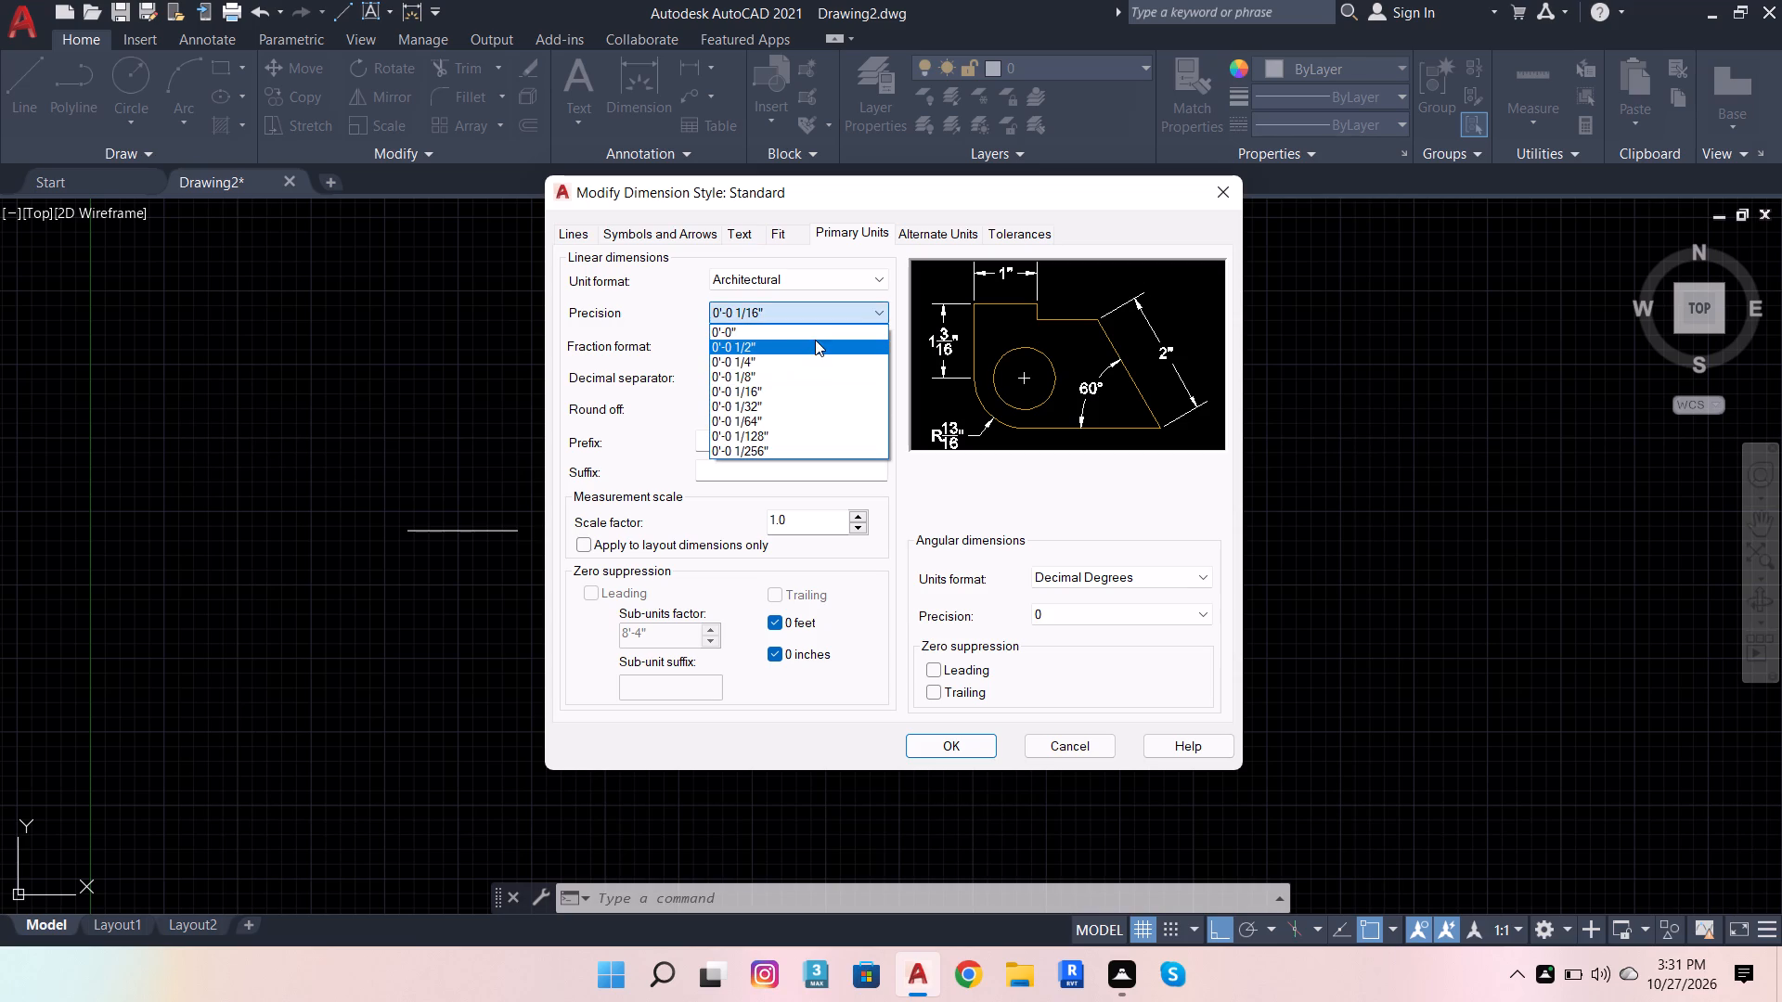
pyautogui.click(815, 343)
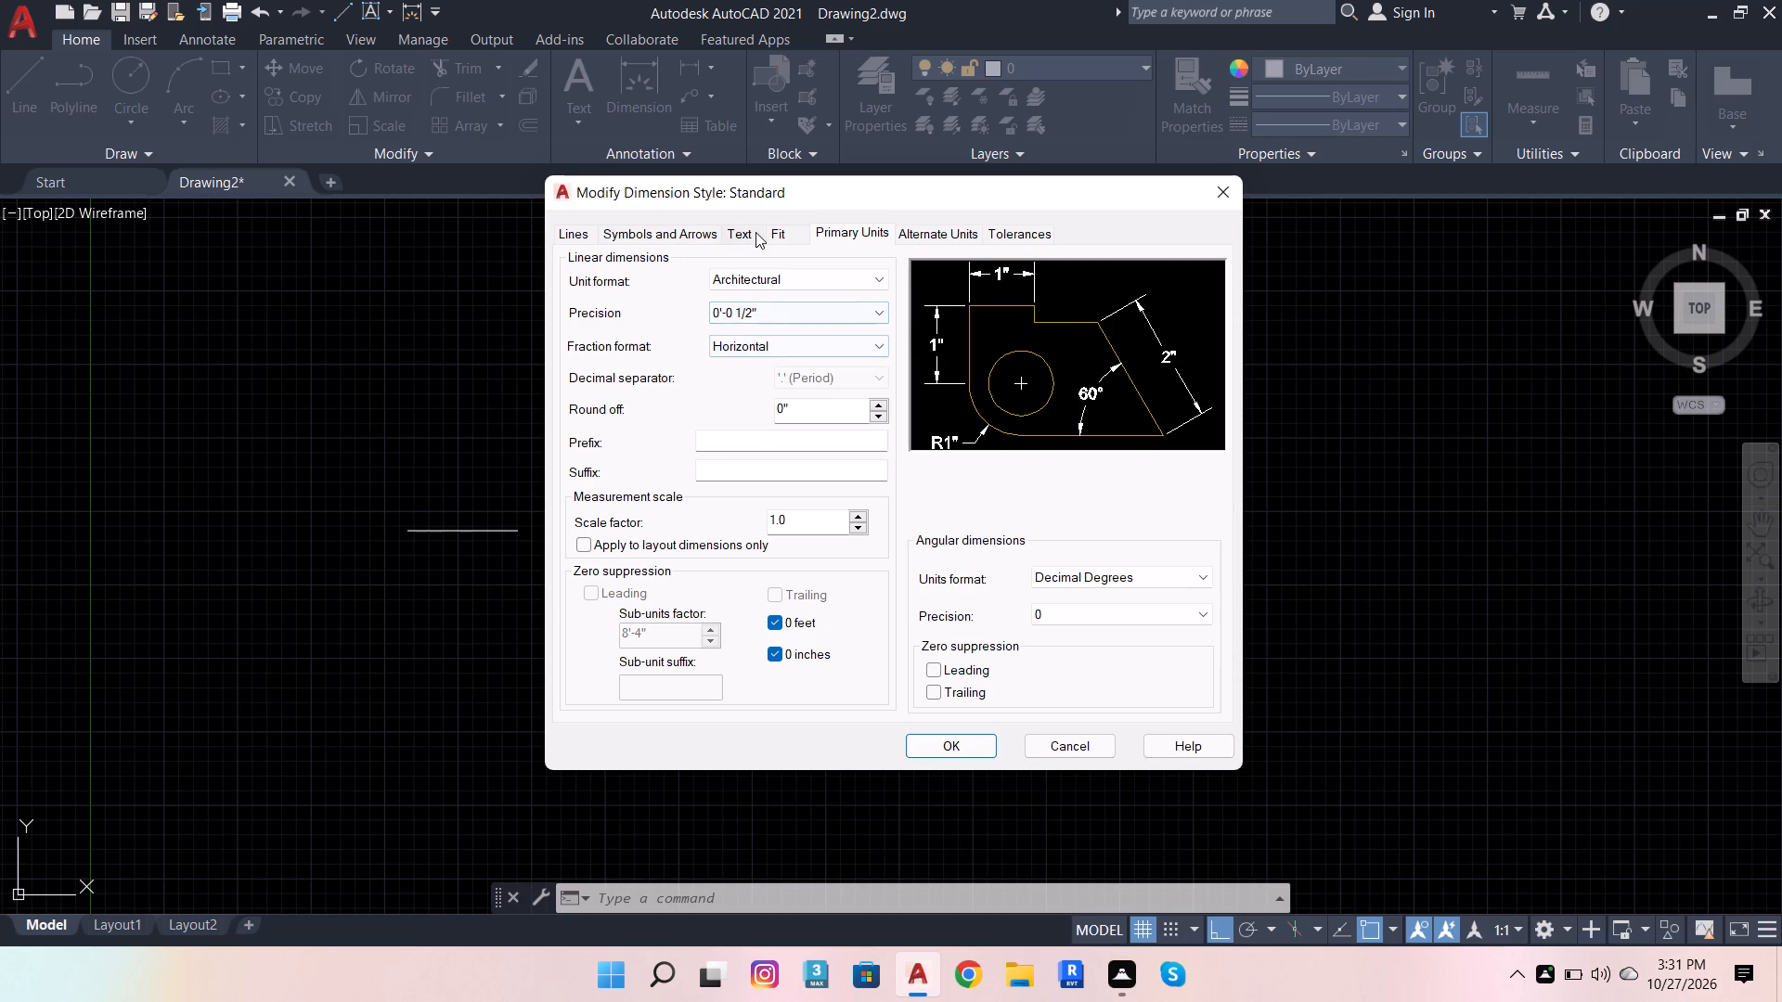
# Set the dimension text height to 4" and align the text with the dimension line.
pyautogui.click(756, 232)
pyautogui.moveTo(864, 393); pyautogui.dragTo(783, 416)
pyautogui.press('4')
pyautogui.press('Return')
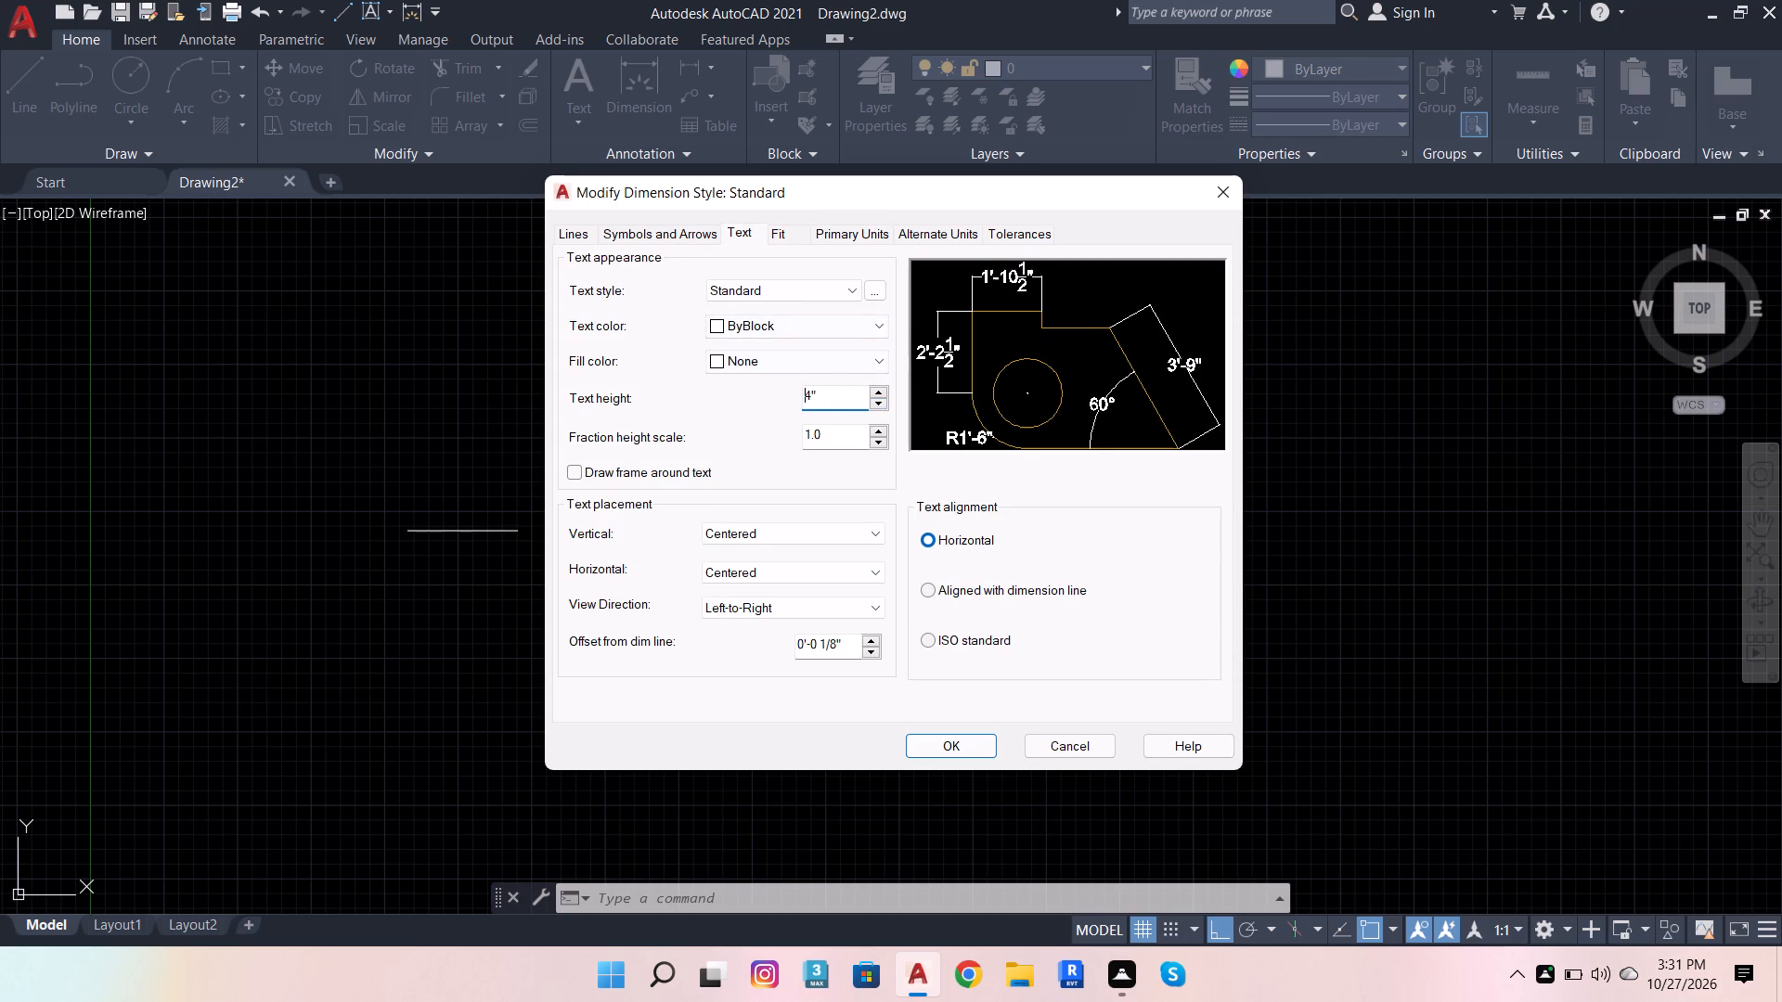
pyautogui.click(934, 580)
pyautogui.click(928, 594)
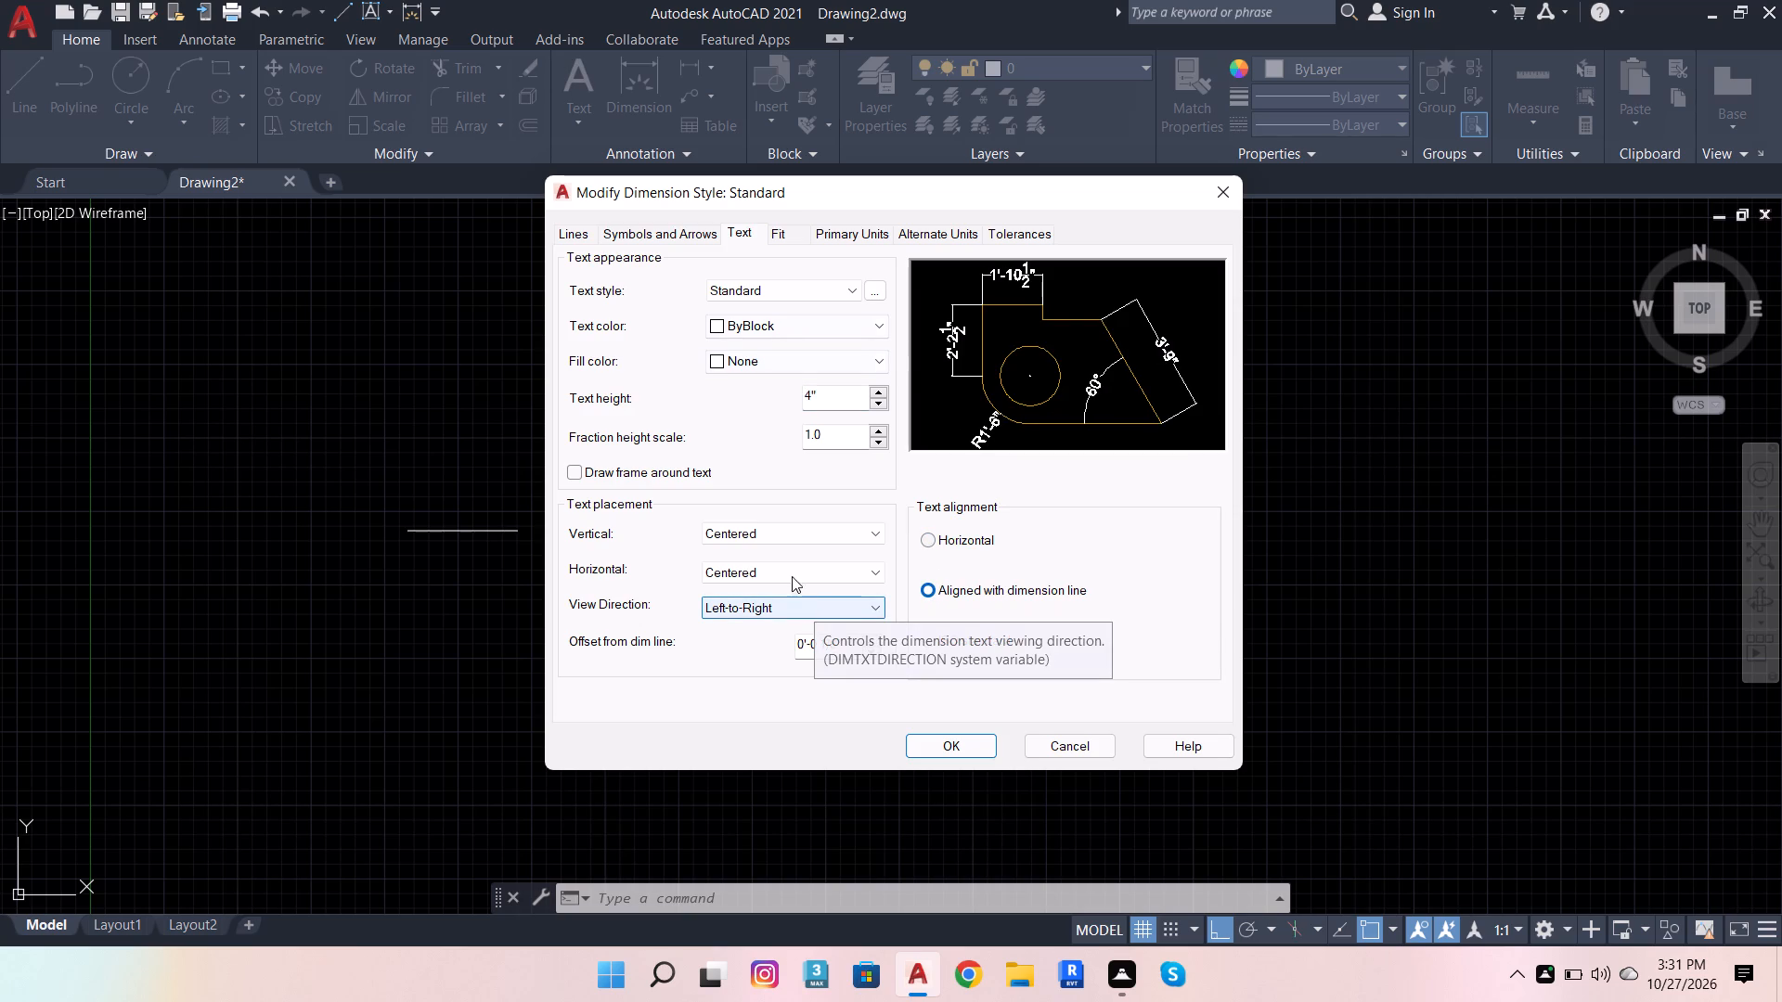
# Set the dimension arrow size to 1", apply the style changes and make Standard the current dimension style.
pyautogui.click(693, 246)
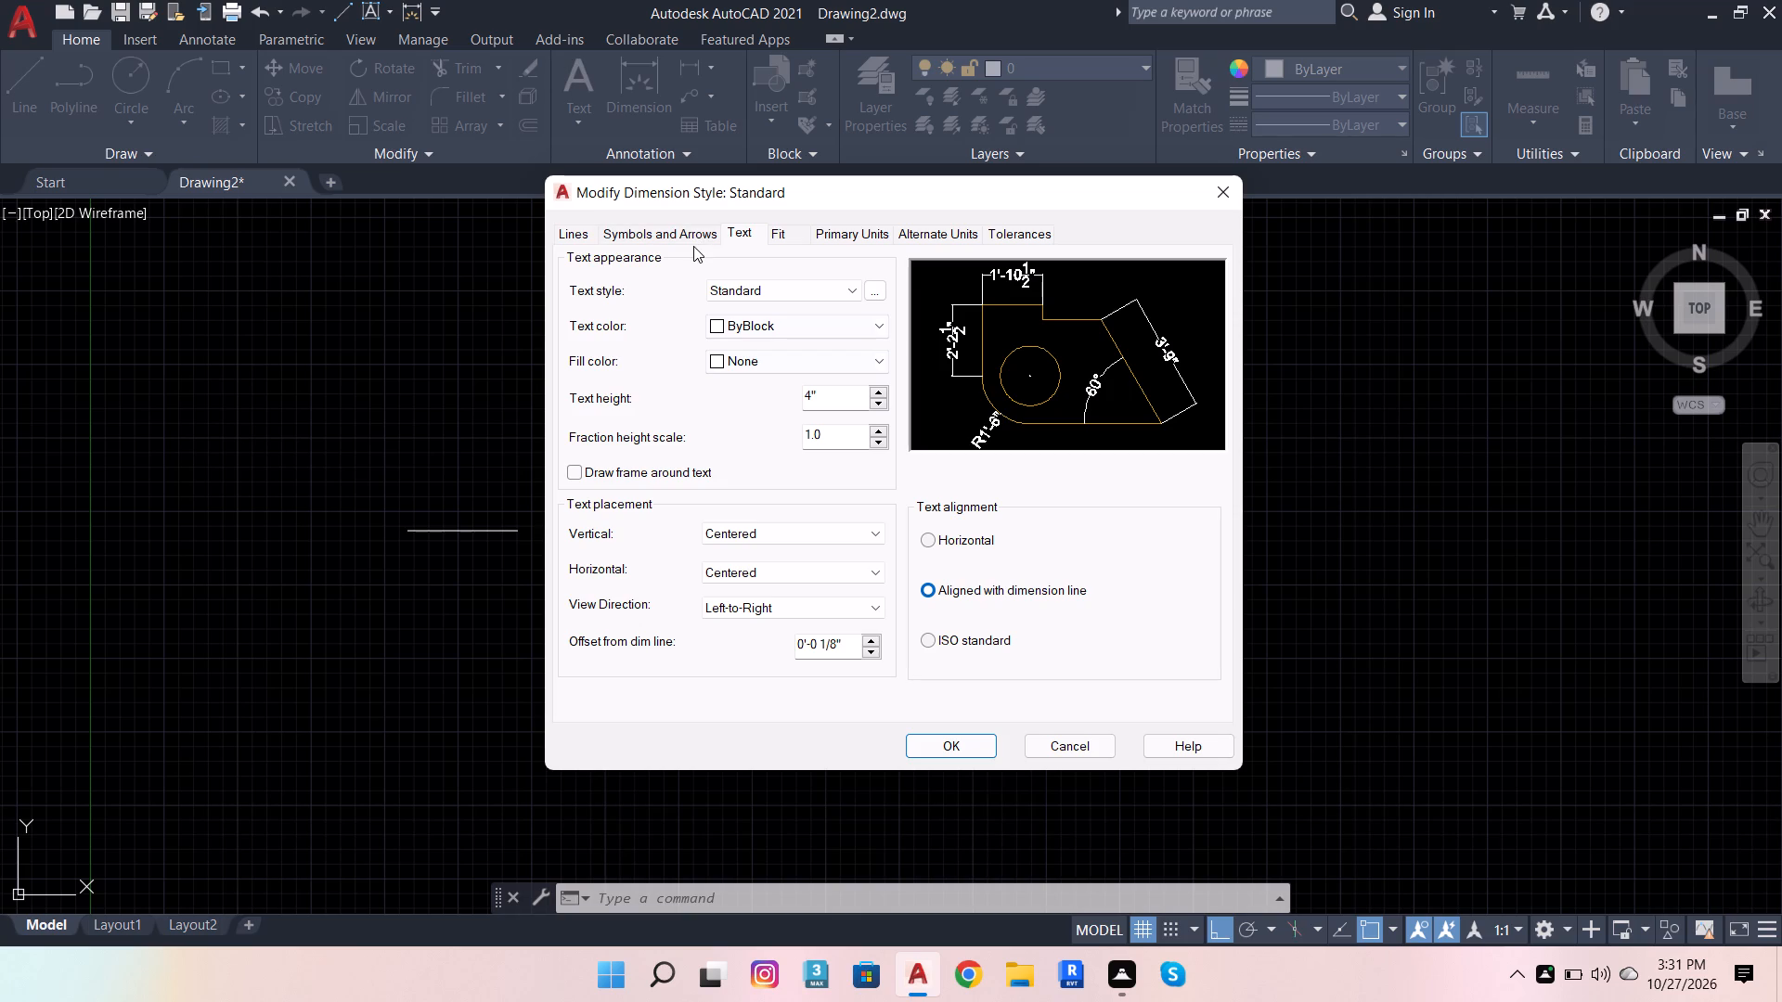
pyautogui.click(703, 235)
pyautogui.moveTo(628, 448); pyautogui.dragTo(580, 464)
pyautogui.moveTo(635, 458); pyautogui.dragTo(549, 457)
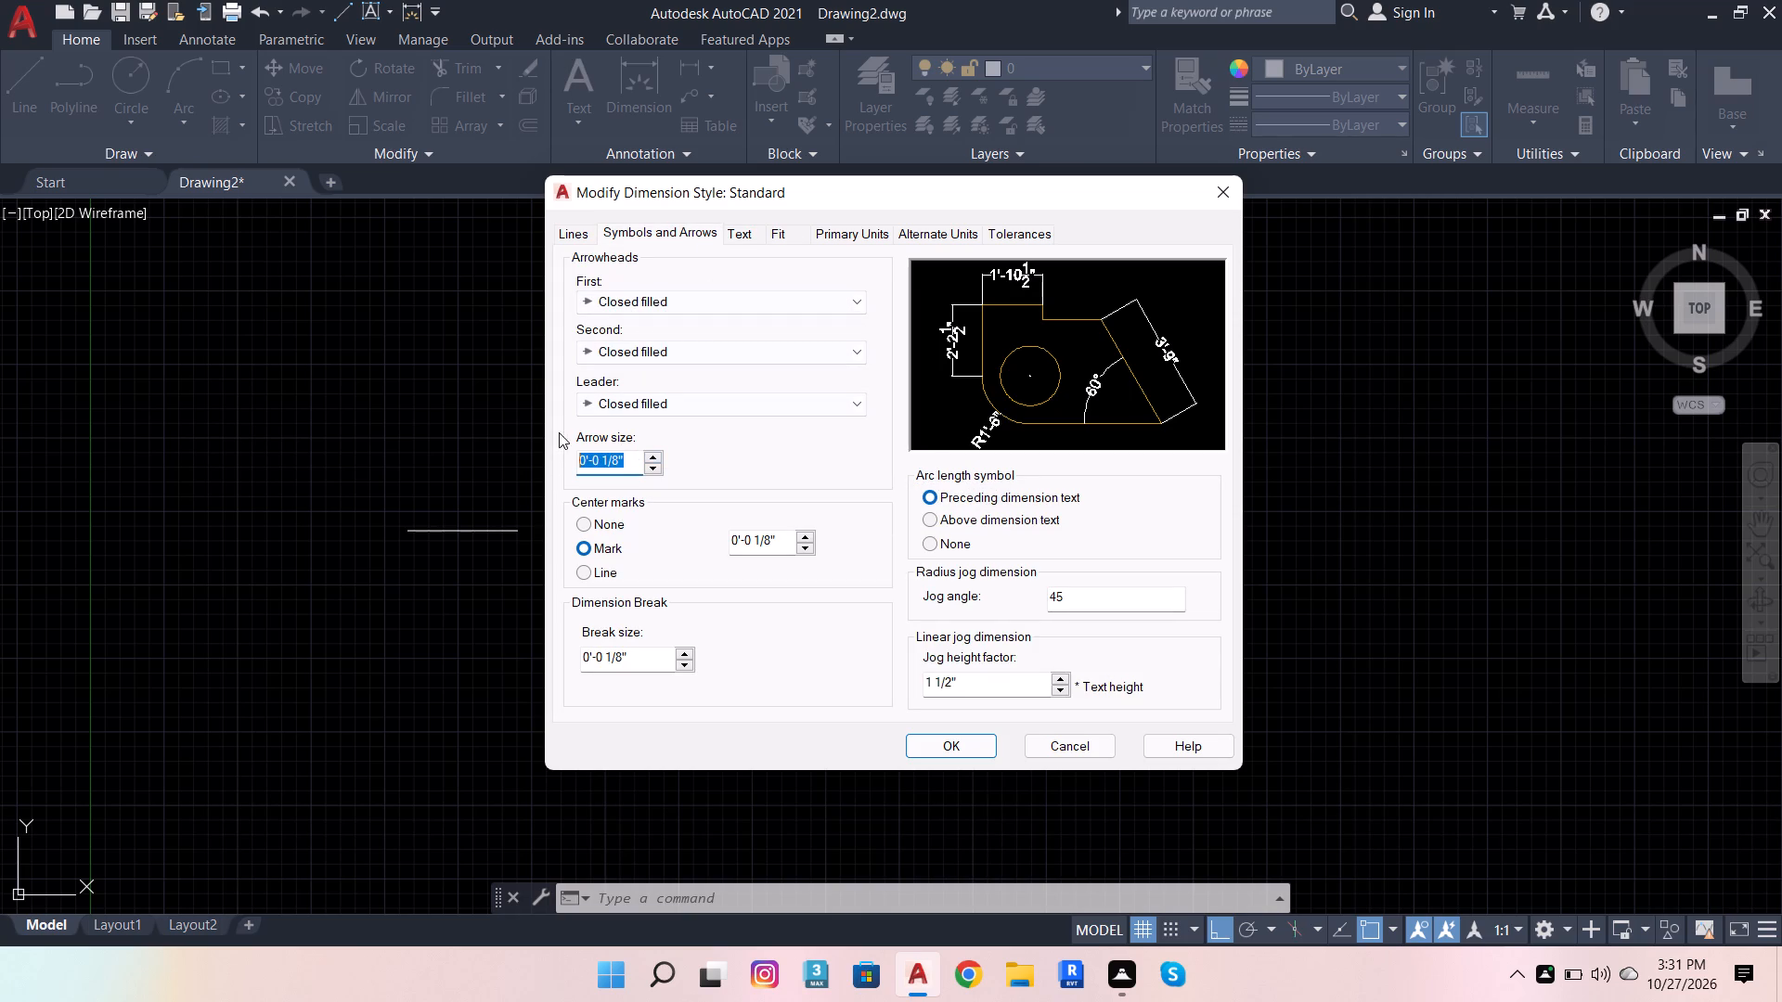
pyautogui.press('1')
pyautogui.press('Return')
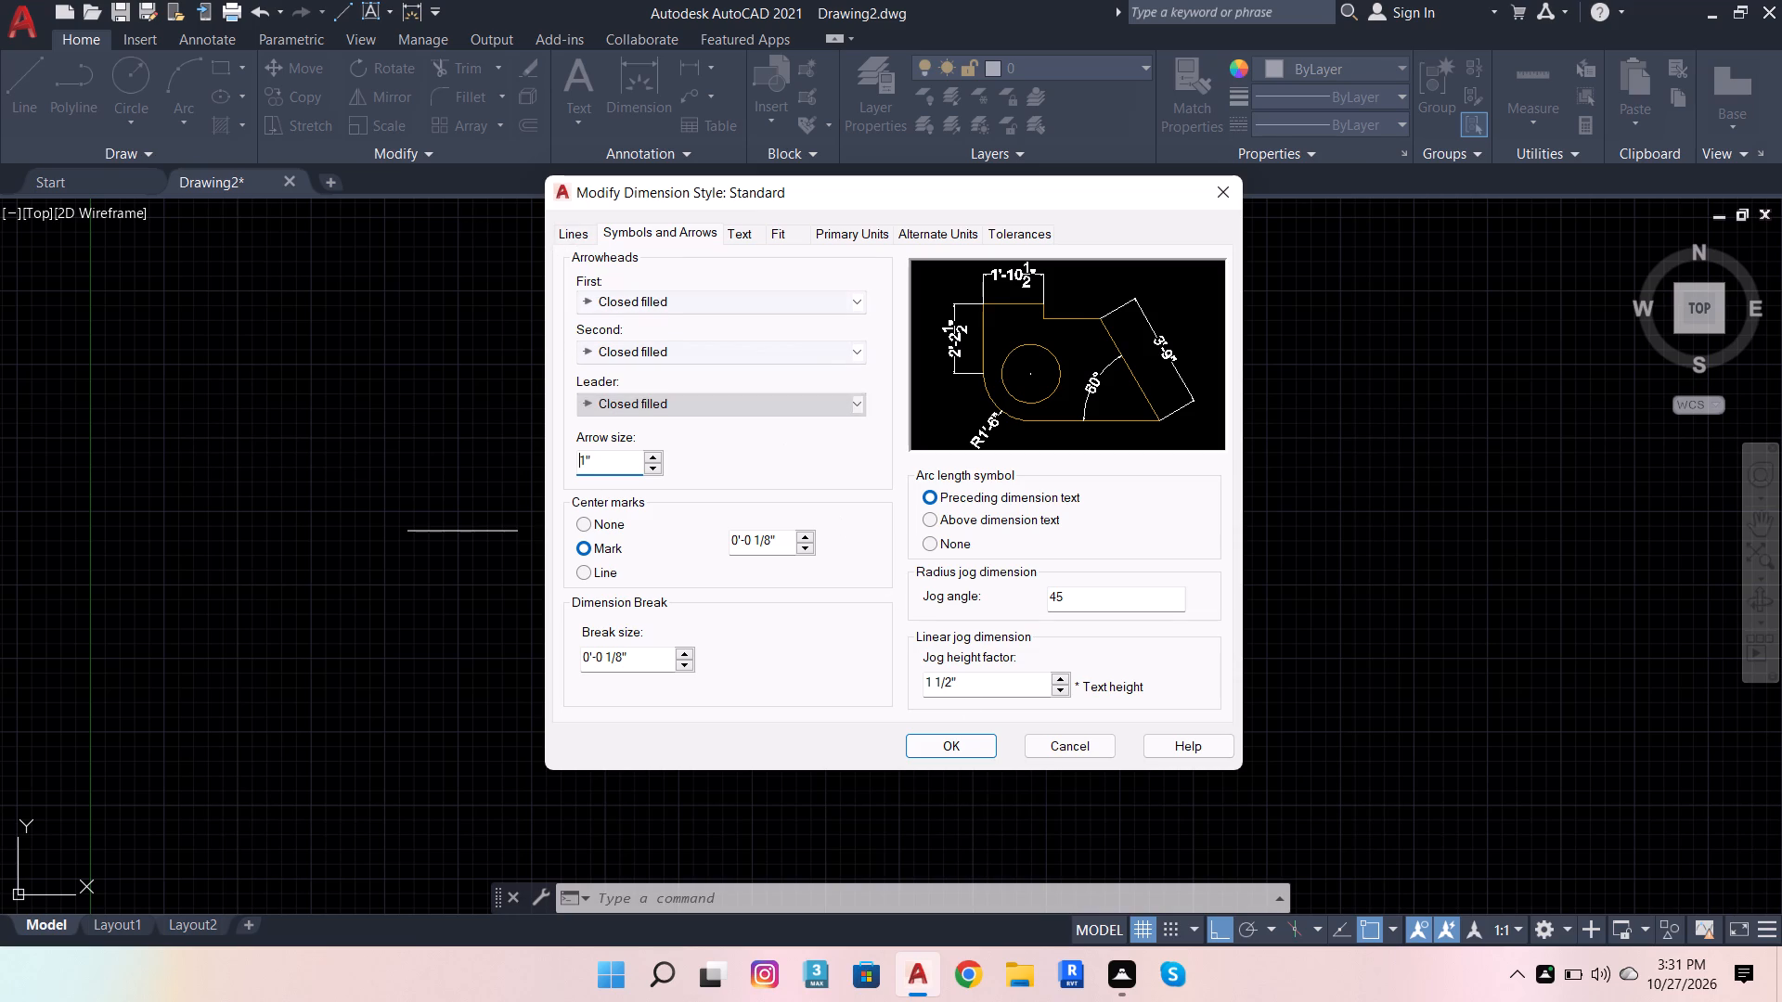
pyautogui.click(964, 754)
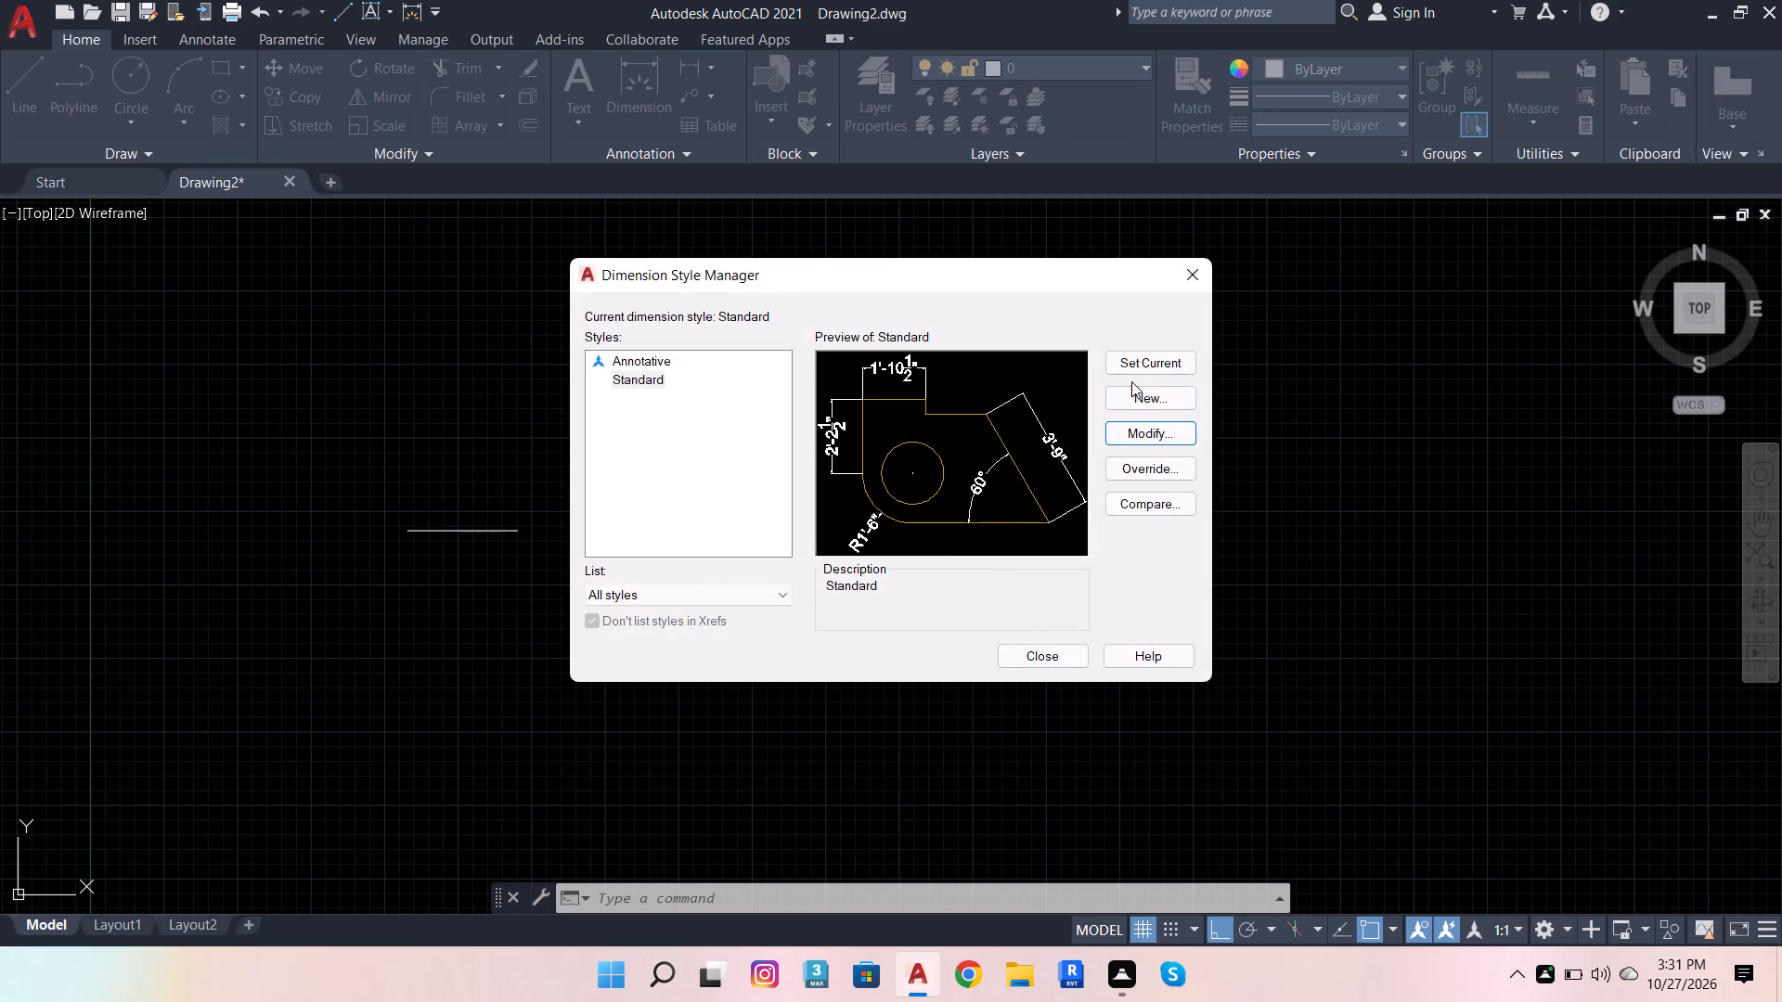
pyautogui.click(1143, 366)
pyautogui.click(1056, 652)
# Dimension the horizontal line's length, placing the dimension a short distance above it.
pyautogui.click(637, 71)
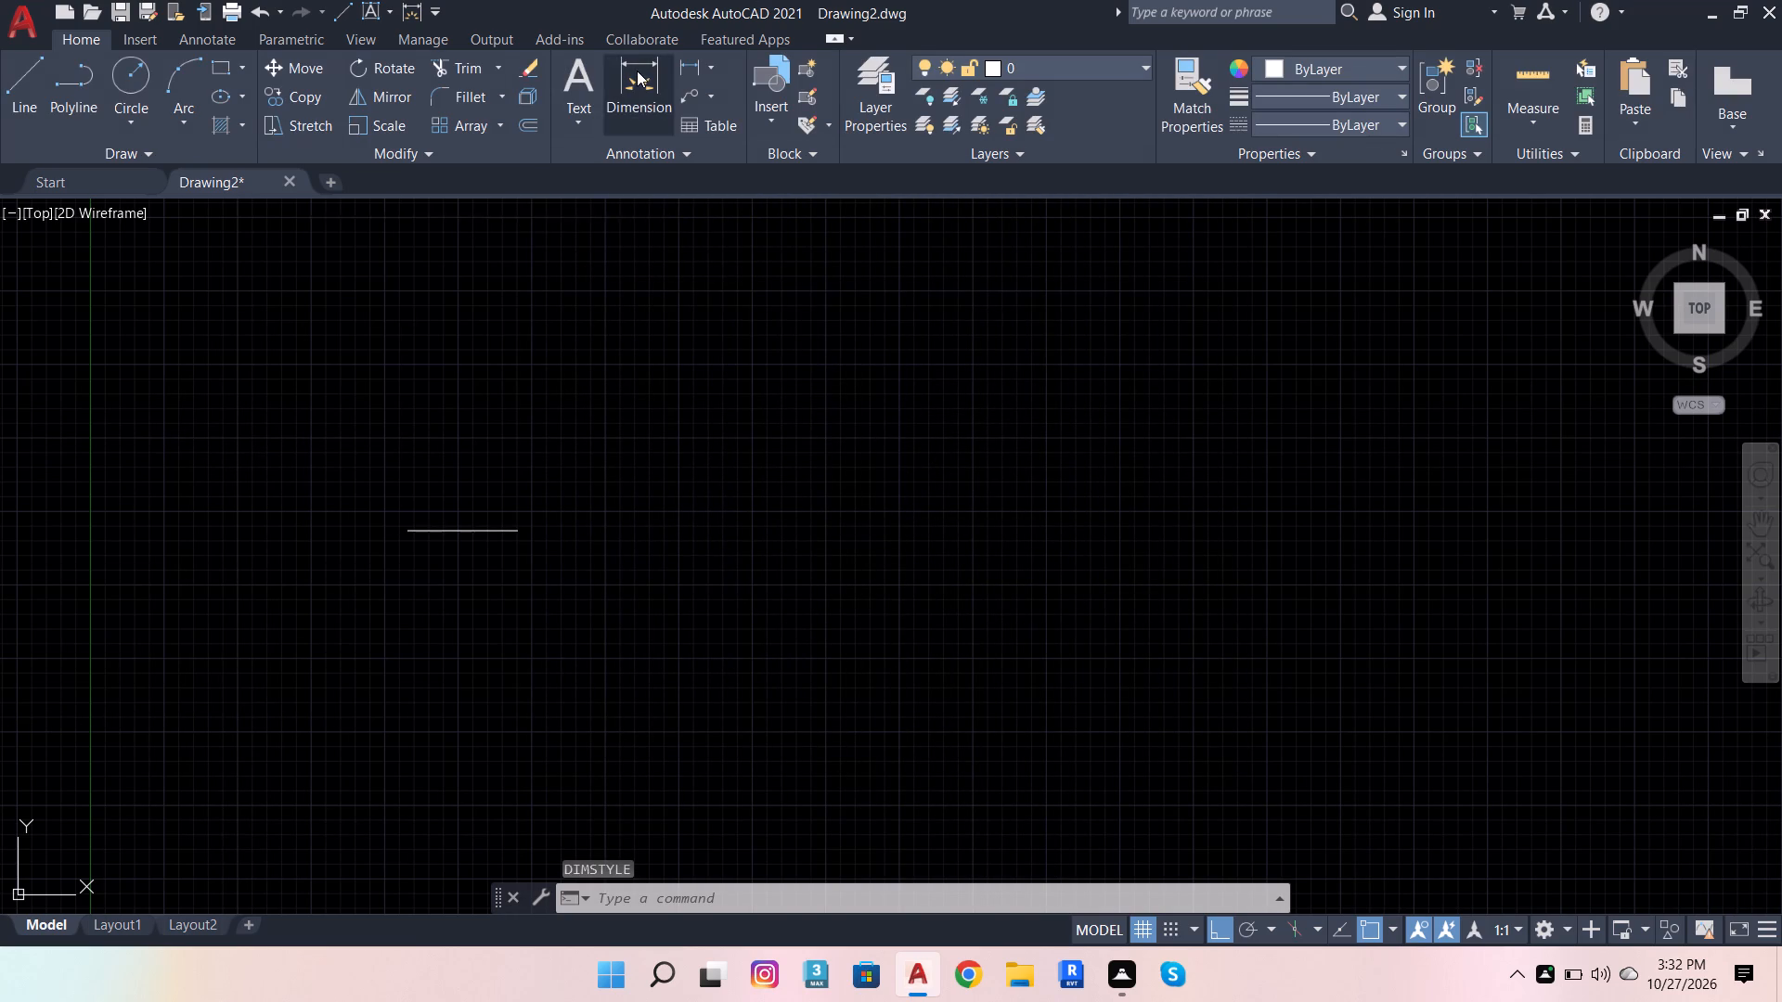
pyautogui.scroll(2, 440, 532)
pyautogui.click(480, 526)
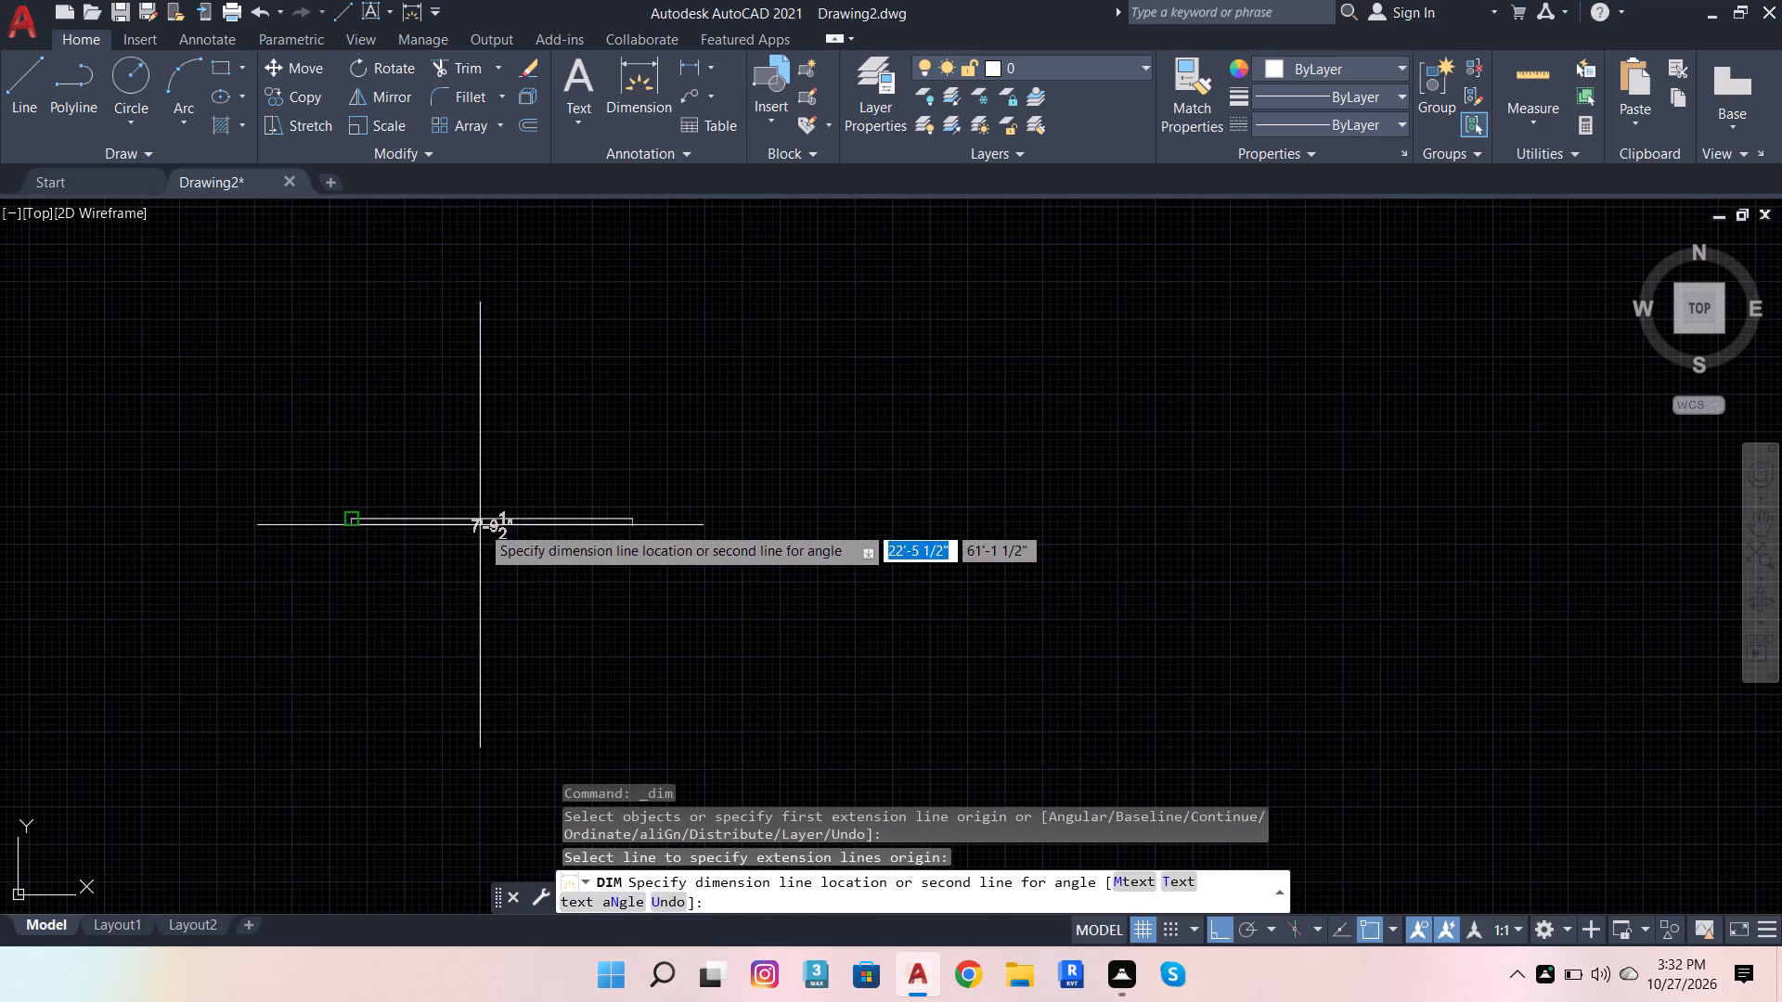
pyautogui.click(470, 452)
# From the line's left endpoint, draw lines 2'2.6 down, 7'9.6 rightward and back up to its right endpoint, closing the rectangle.
pyautogui.click(39, 100)
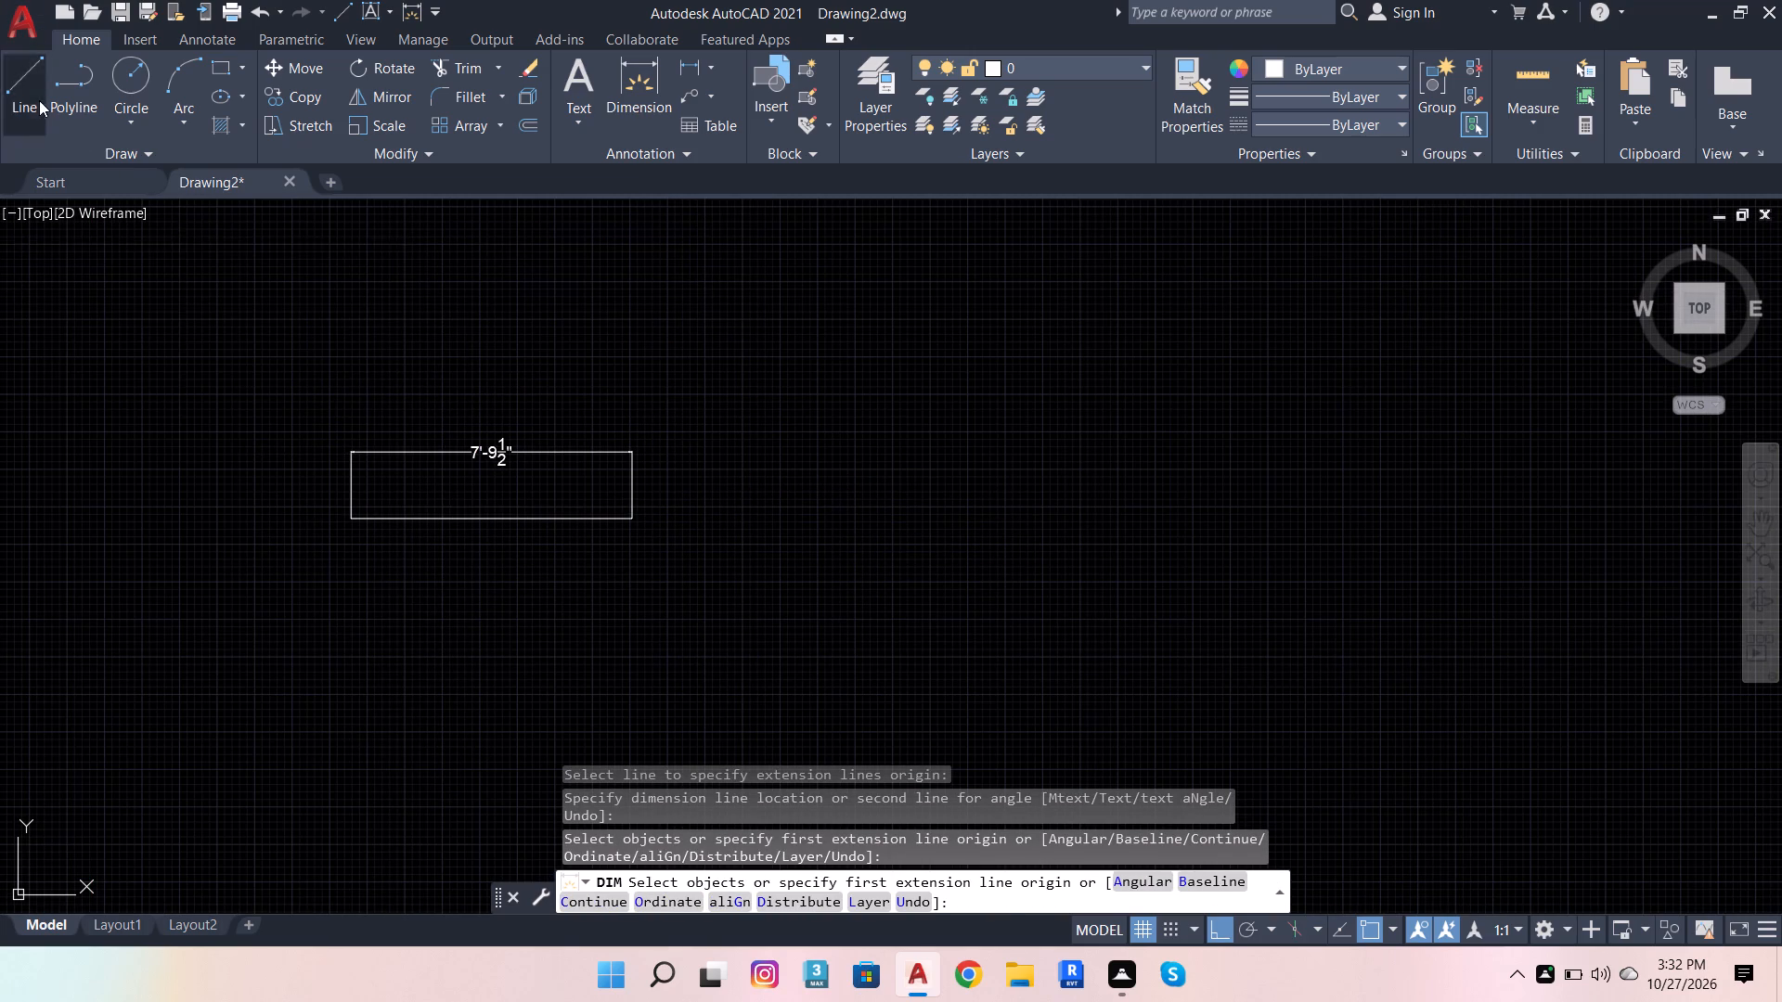
pyautogui.click(345, 523)
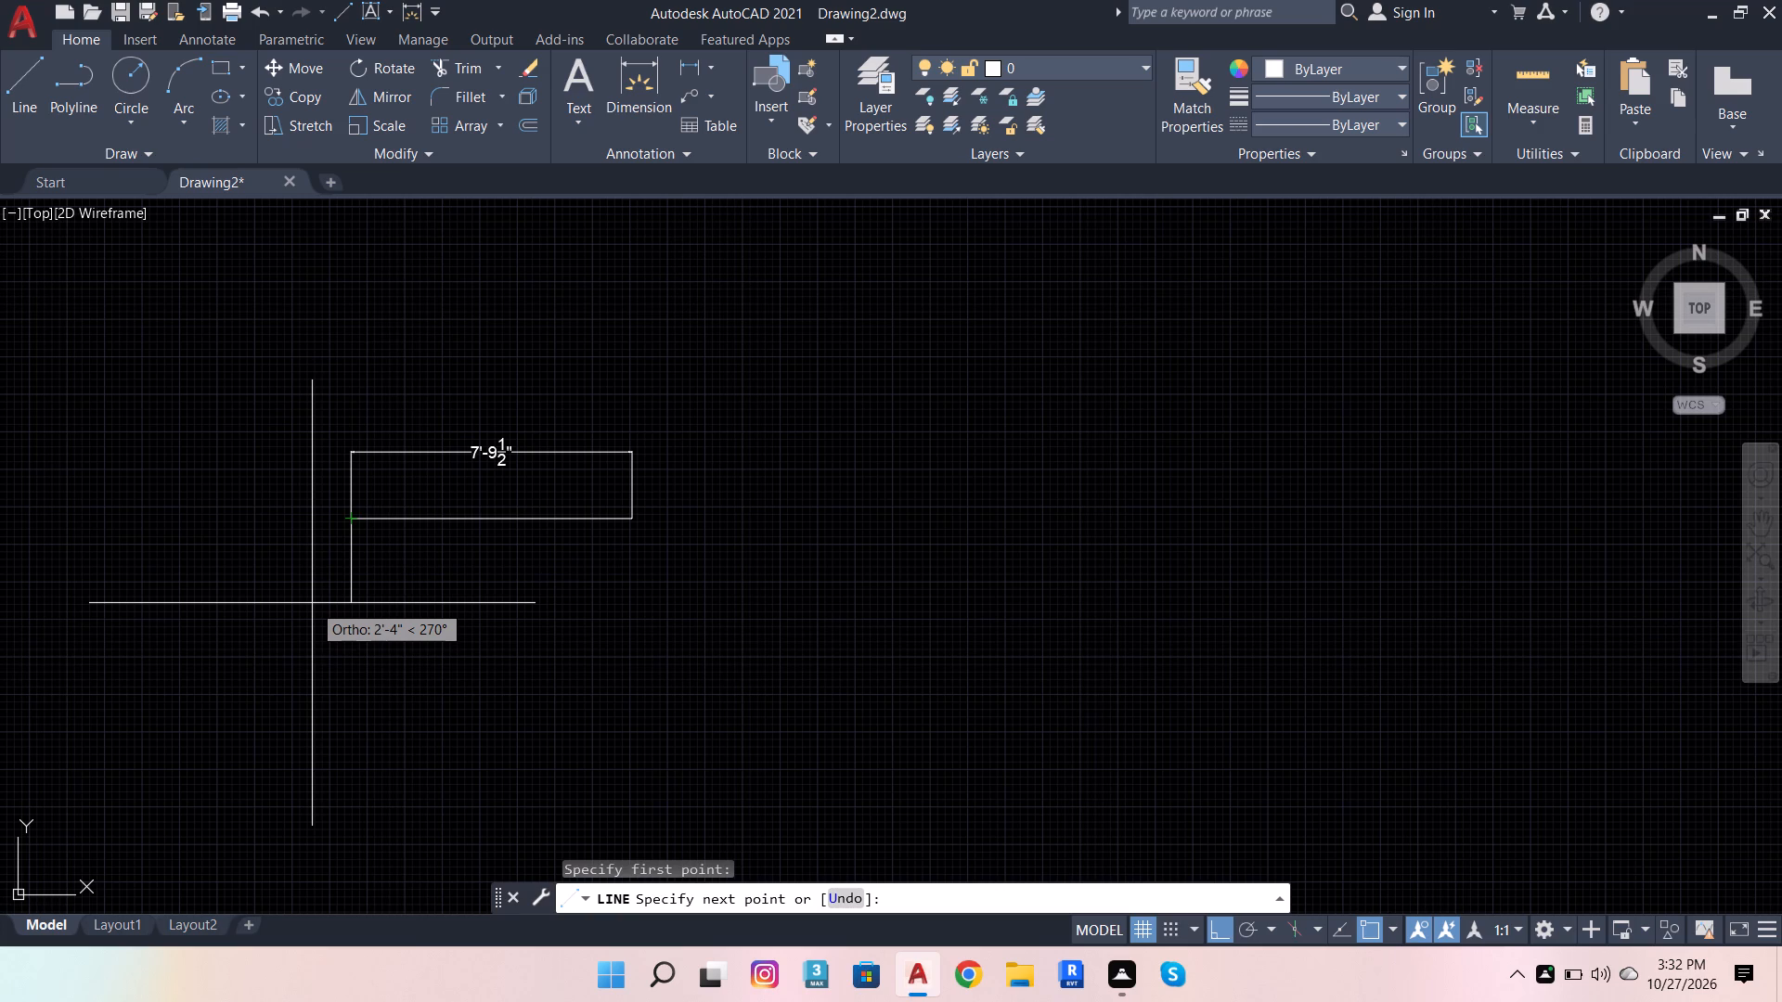
pyautogui.write("2'")
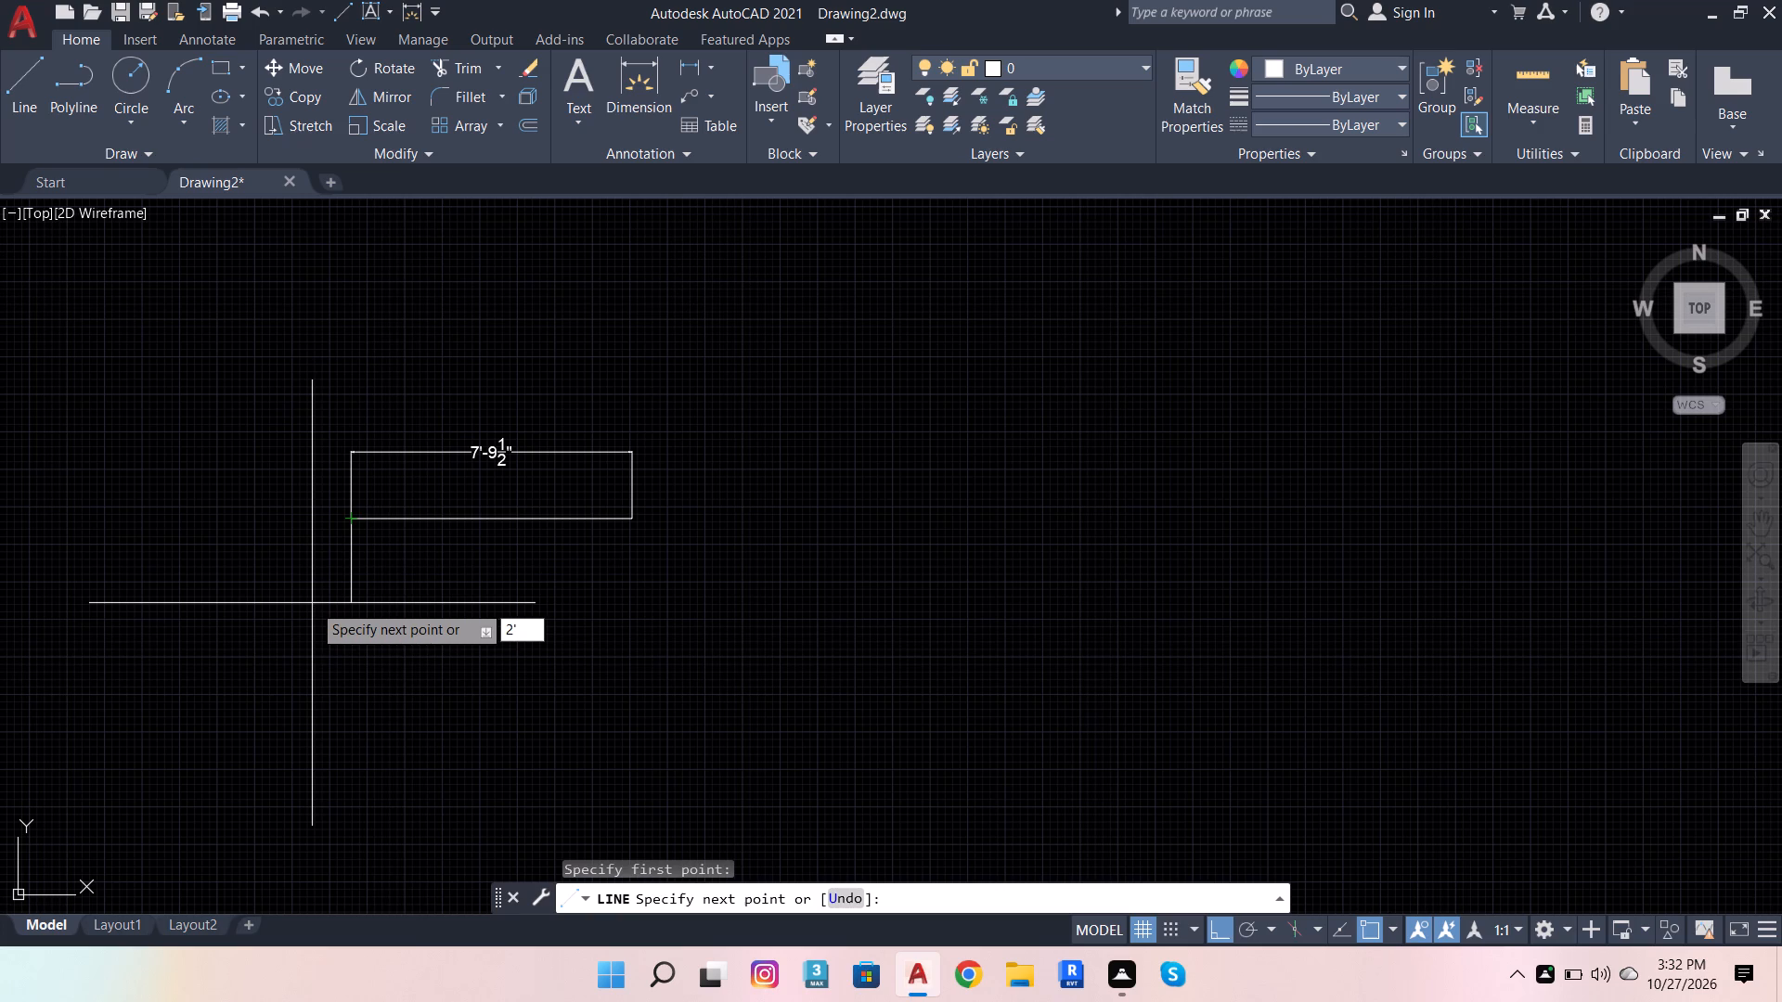
pyautogui.press('2')
pyautogui.write('.6')
pyautogui.press('Return')
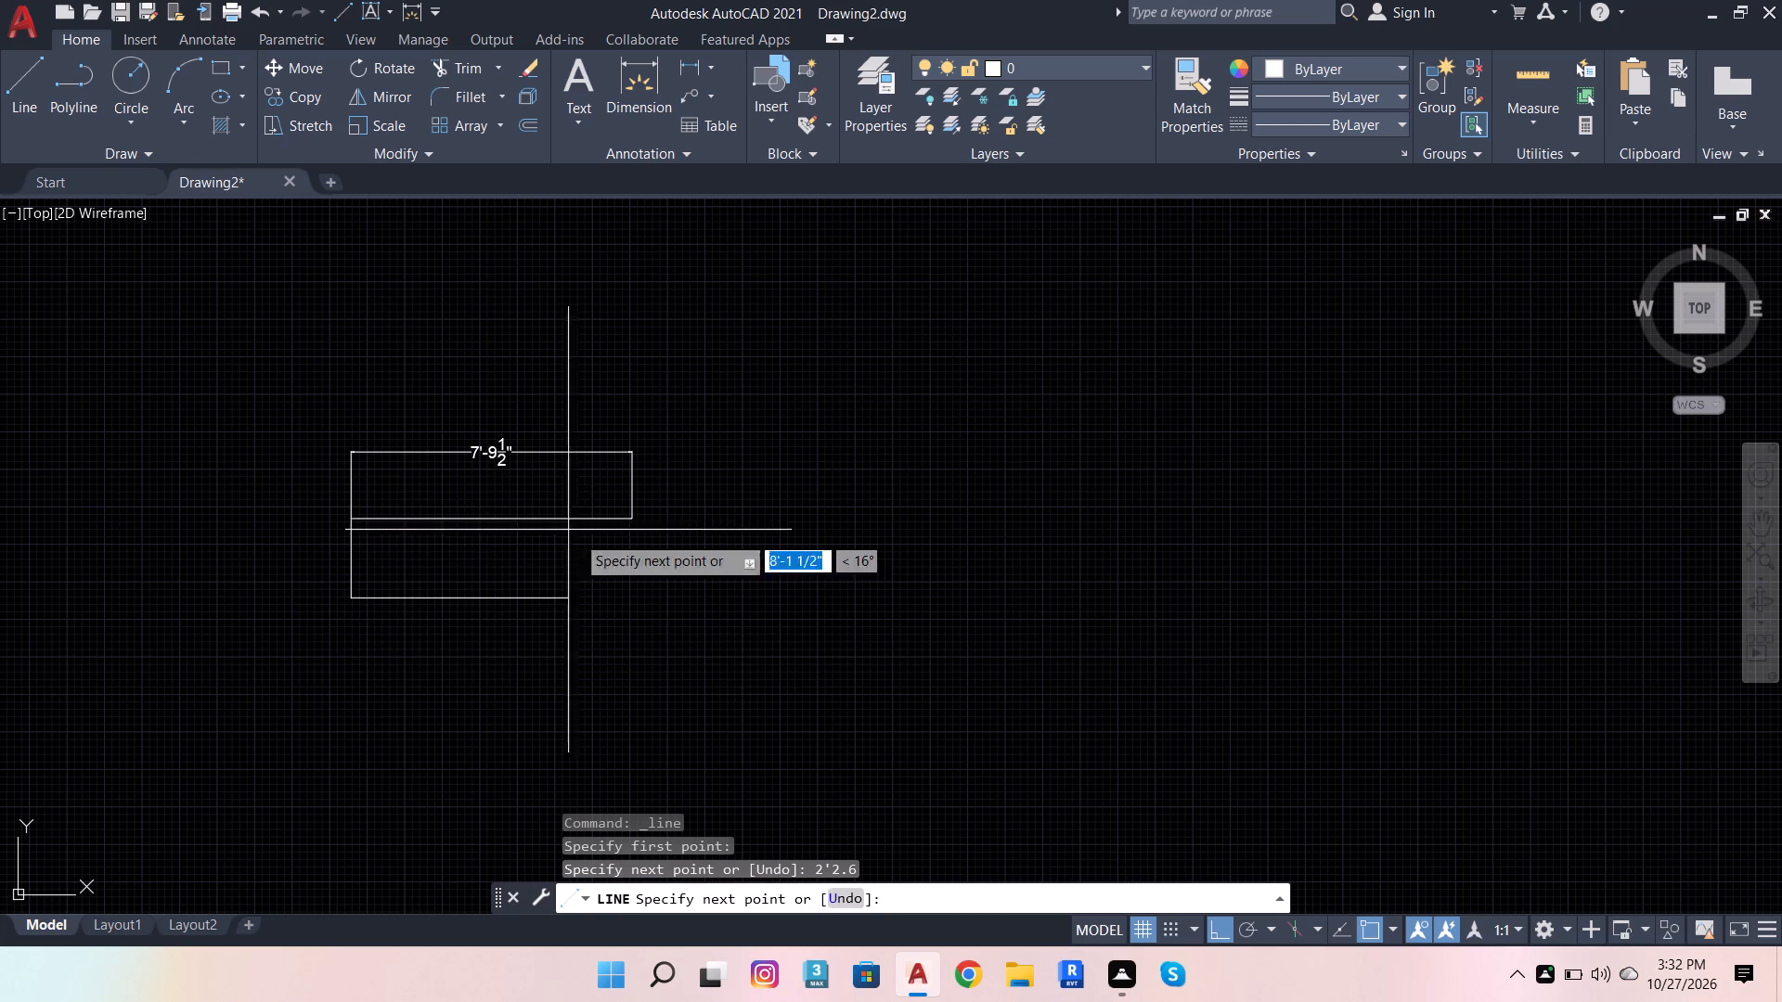
pyautogui.write("7'")
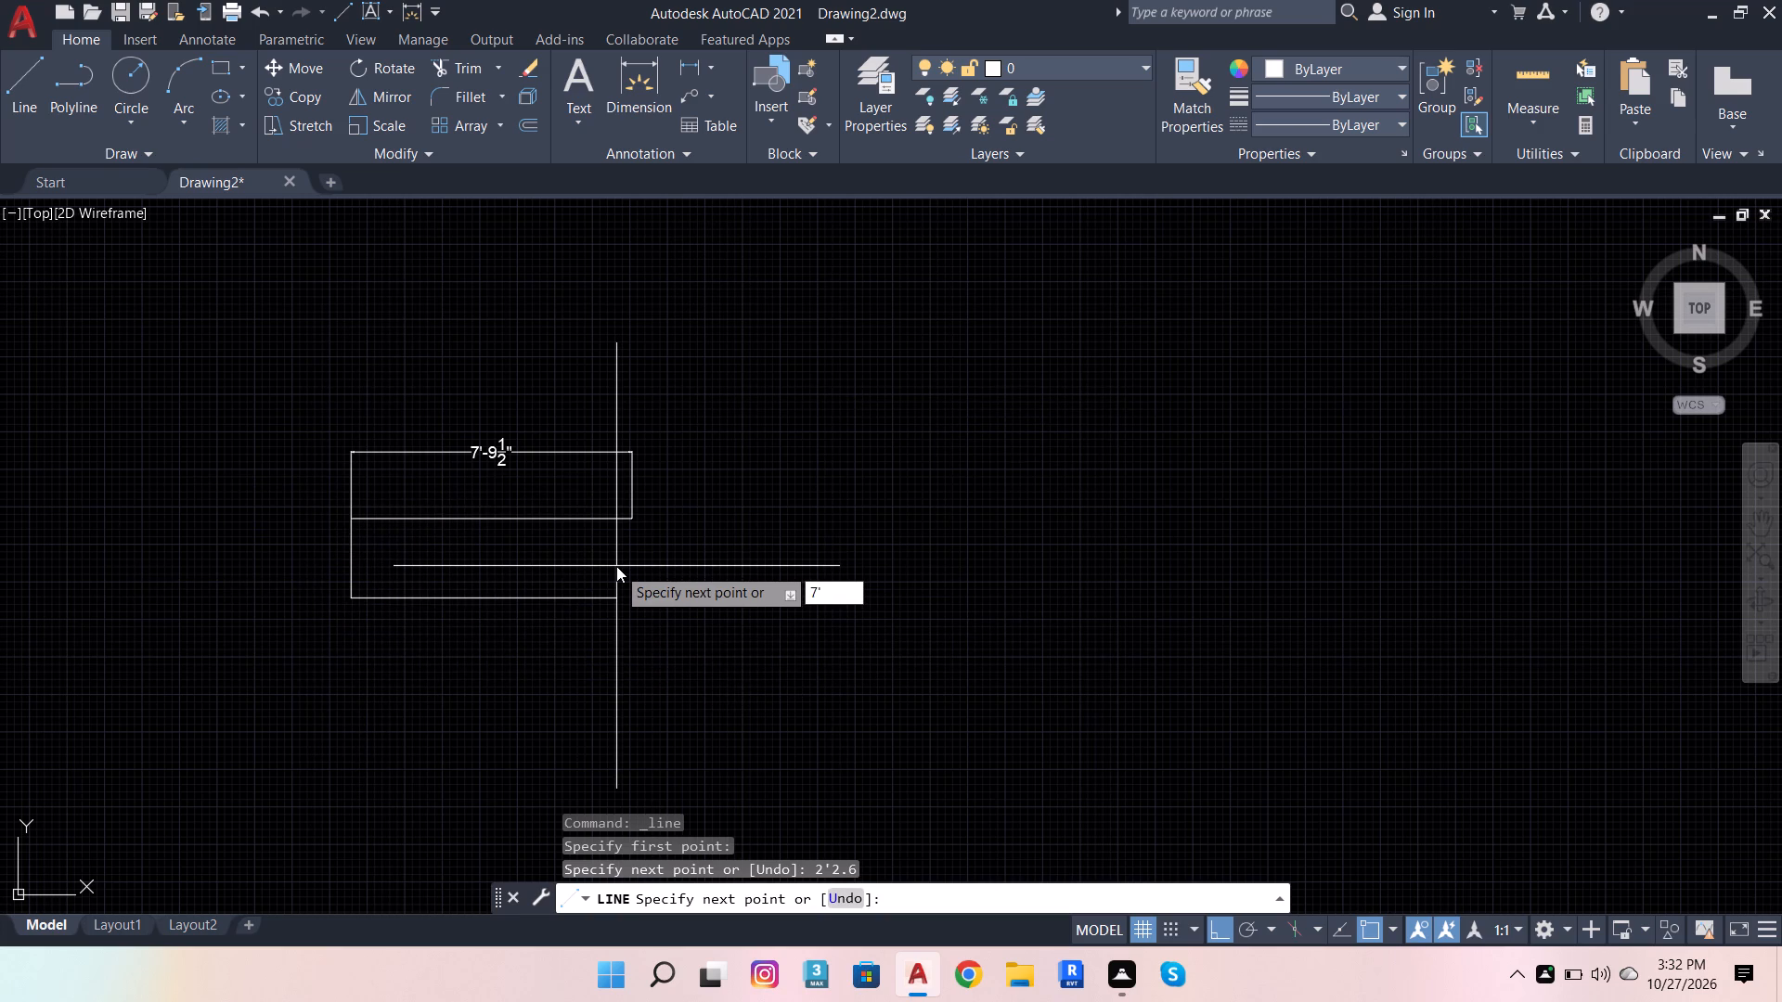
pyautogui.write('9.2')
pyautogui.press('BackSpace')
pyautogui.press('6')
pyautogui.press('Return')
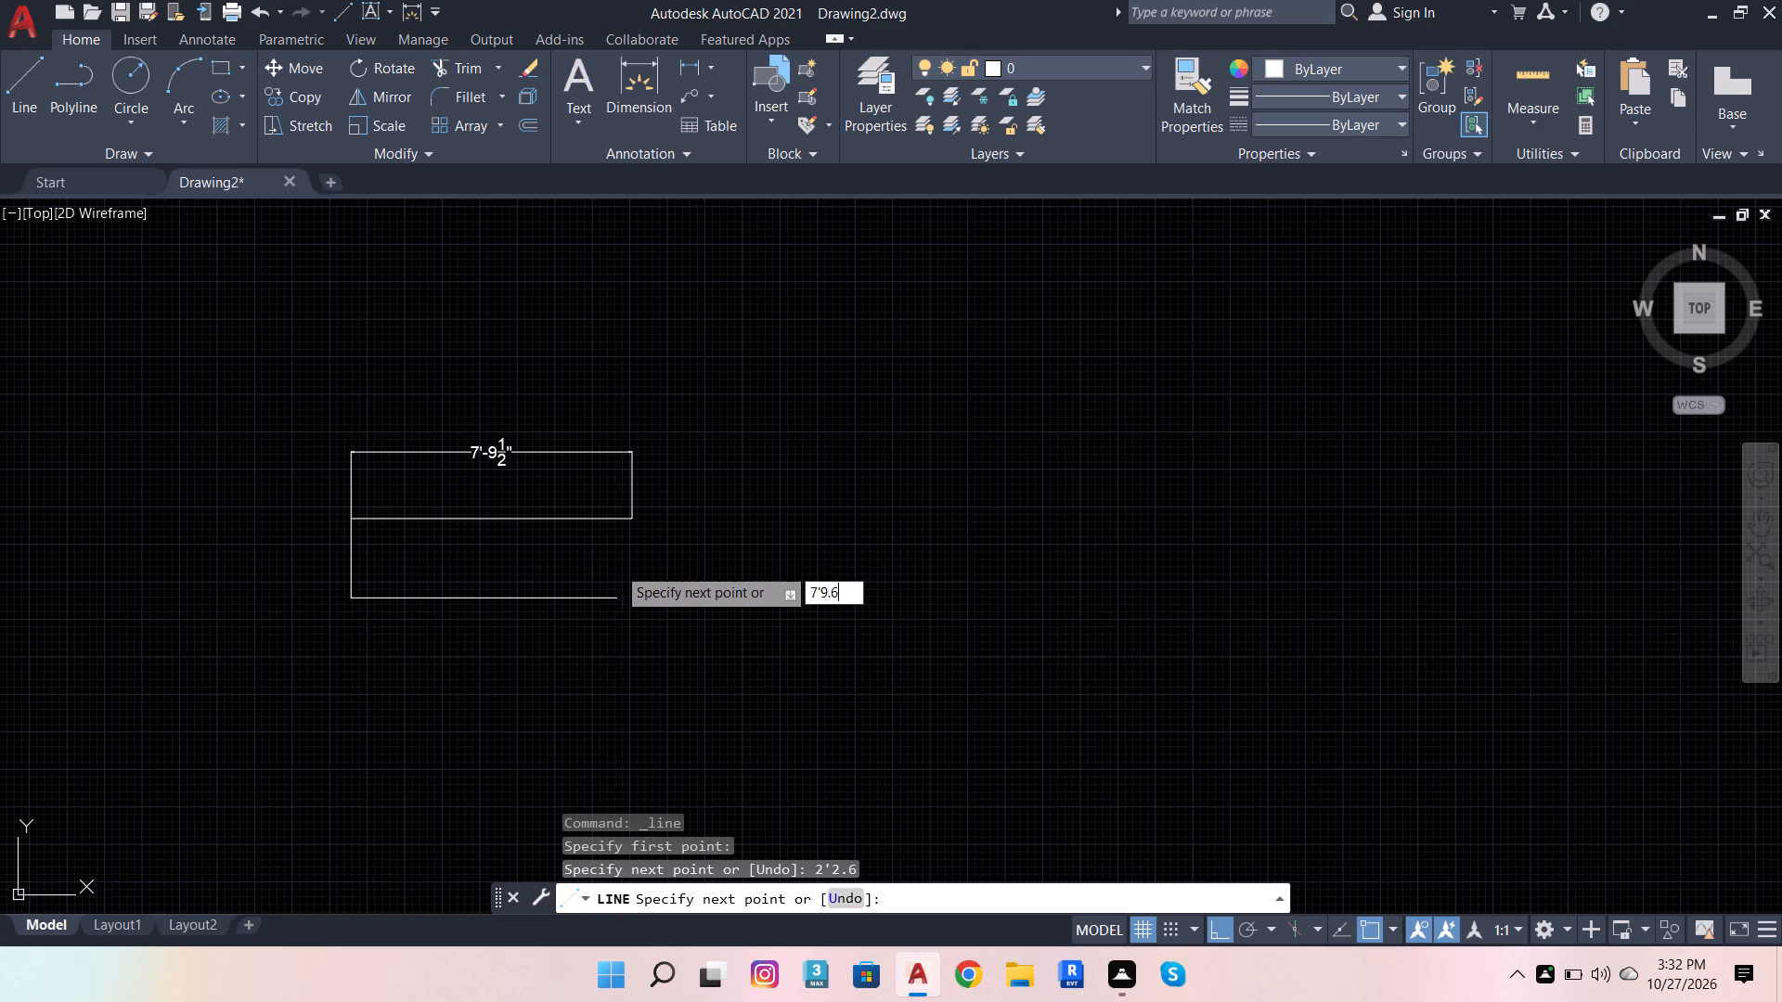
pyautogui.click(641, 521)
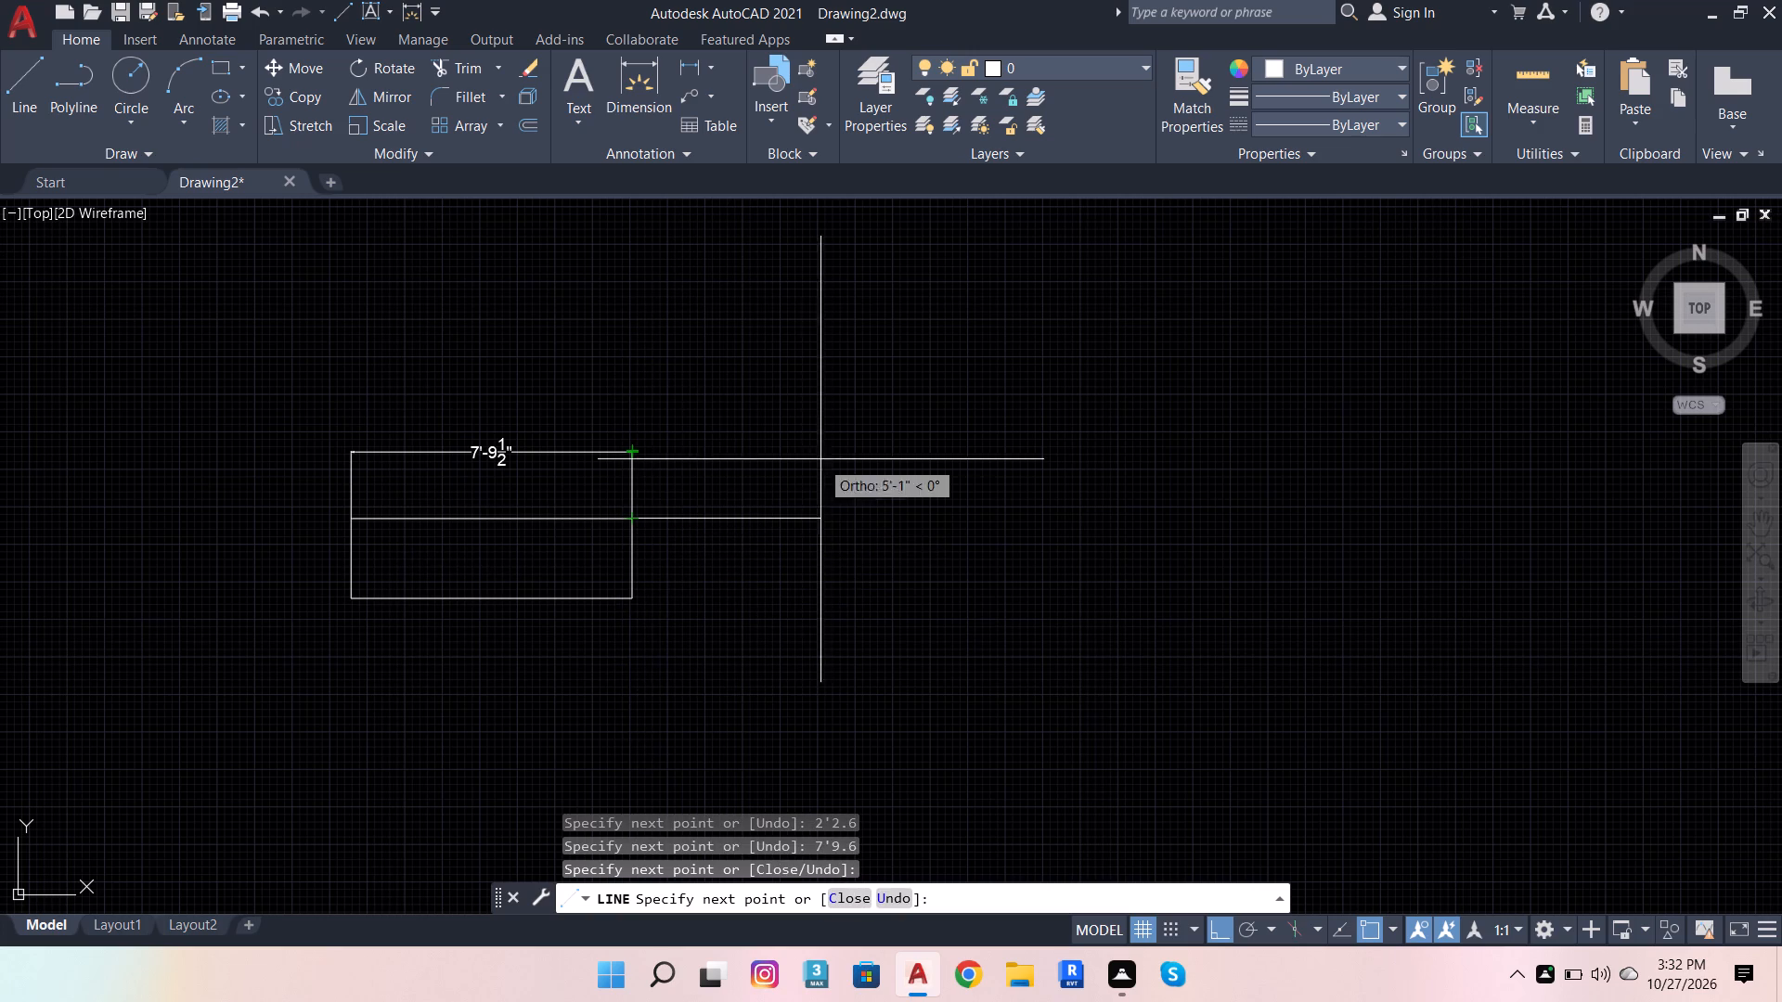
pyautogui.press('space')
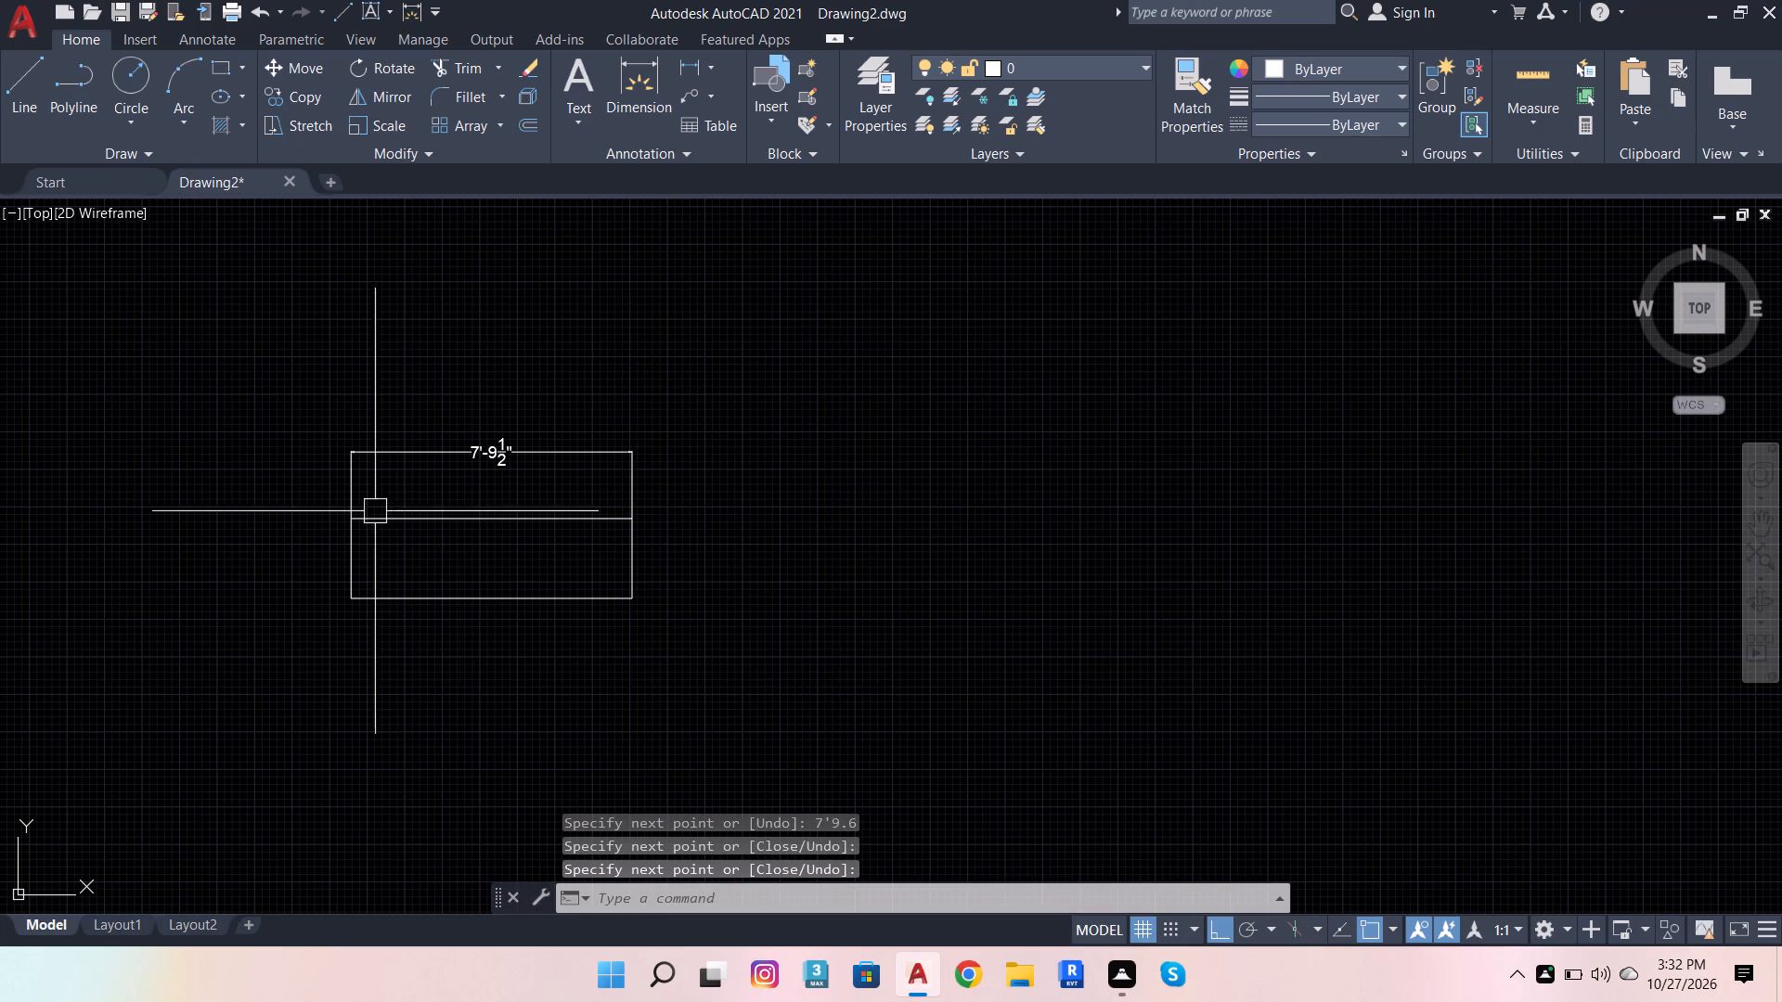
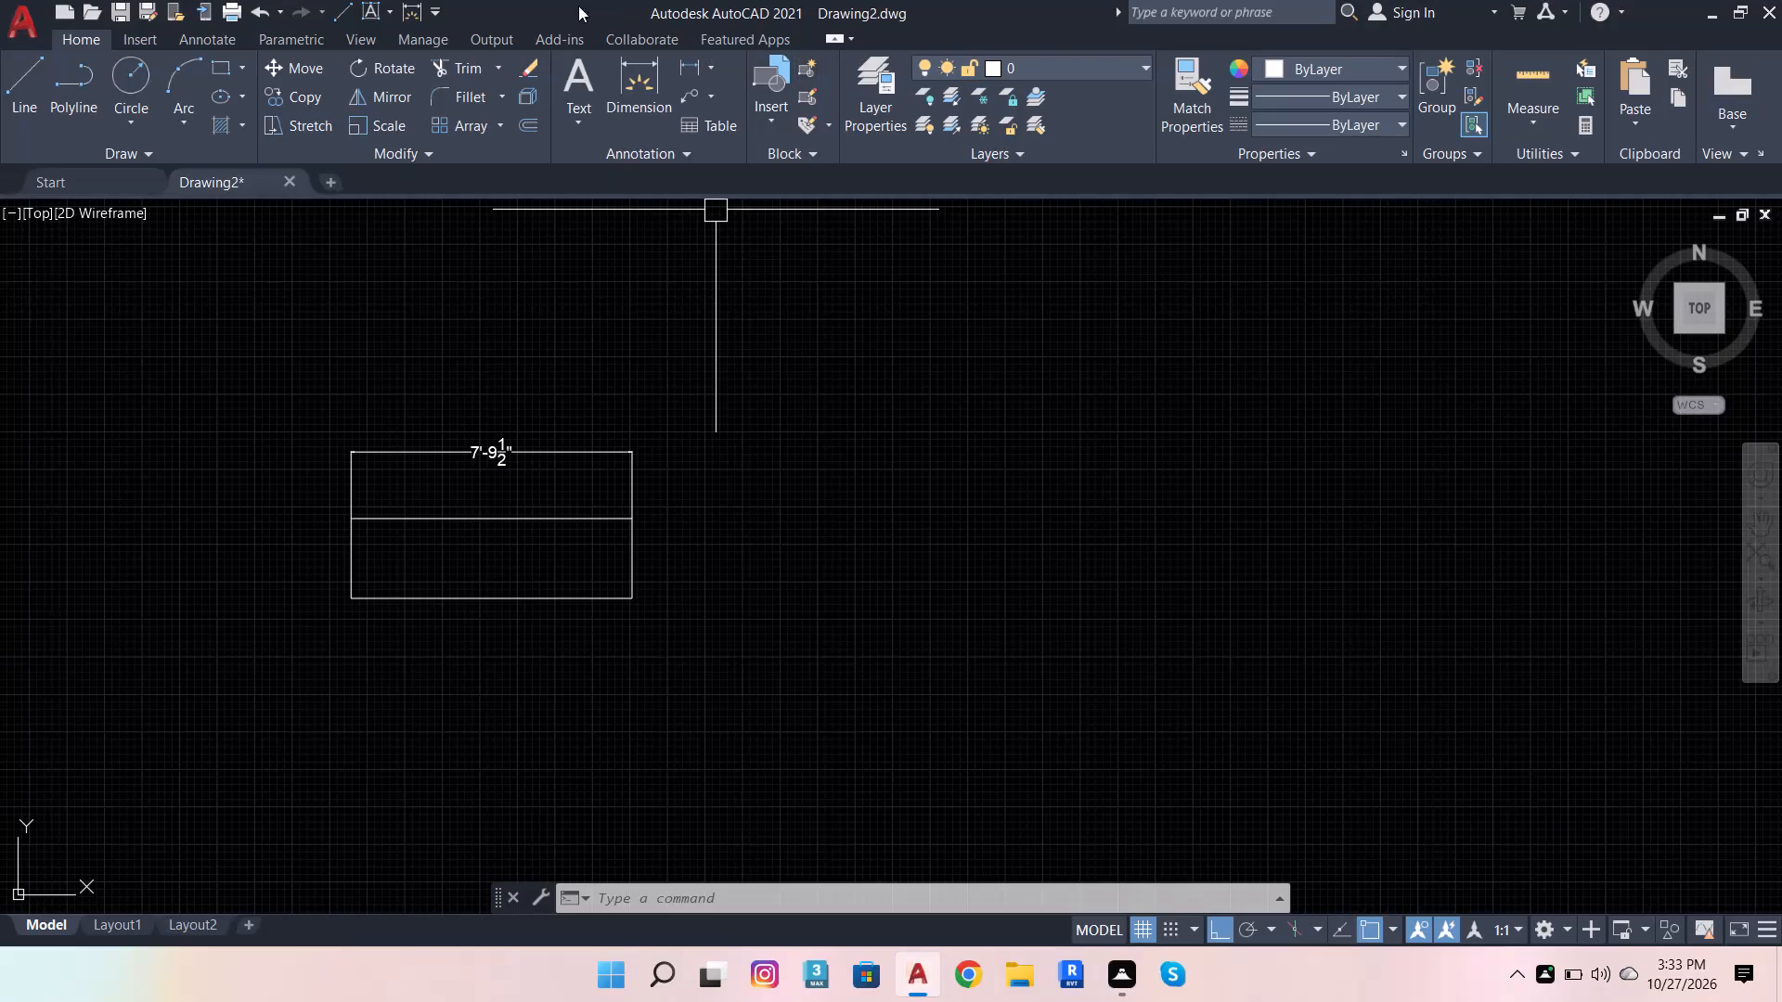
# Dimension the height of the lower rectangle's right edge, placing the dimension just outside the rectangle.
pyautogui.click(640, 65)
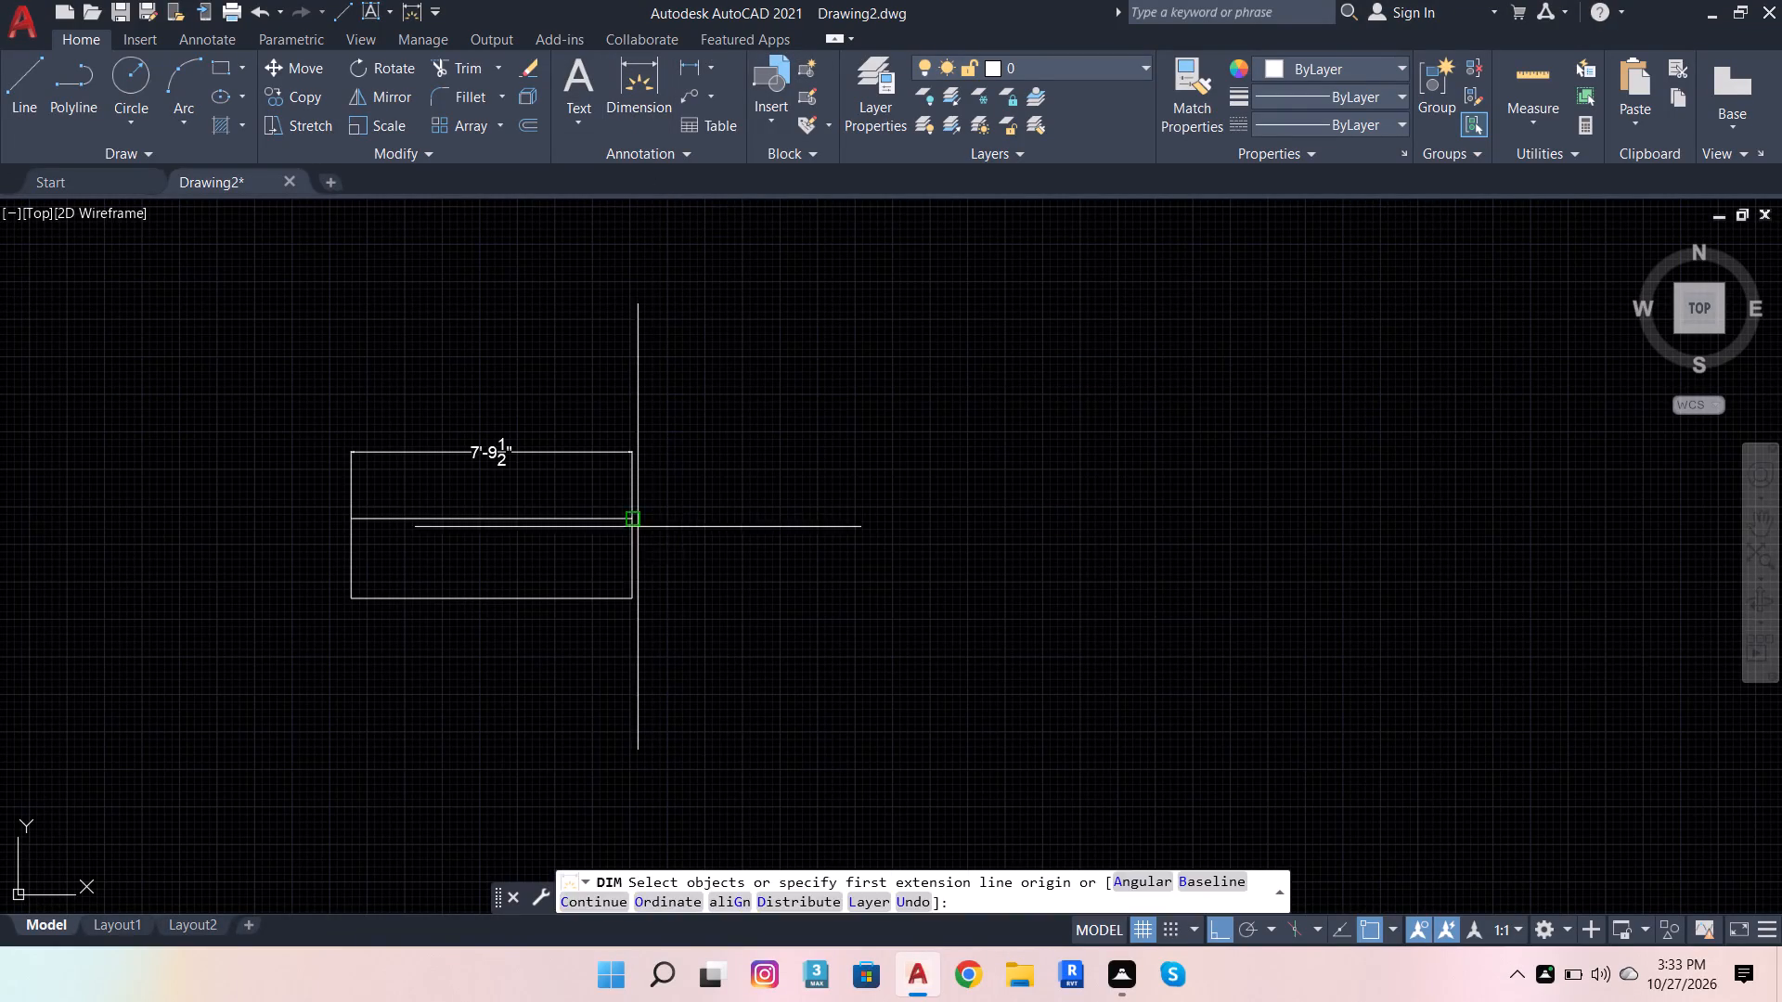
pyautogui.scroll(2, 636, 482)
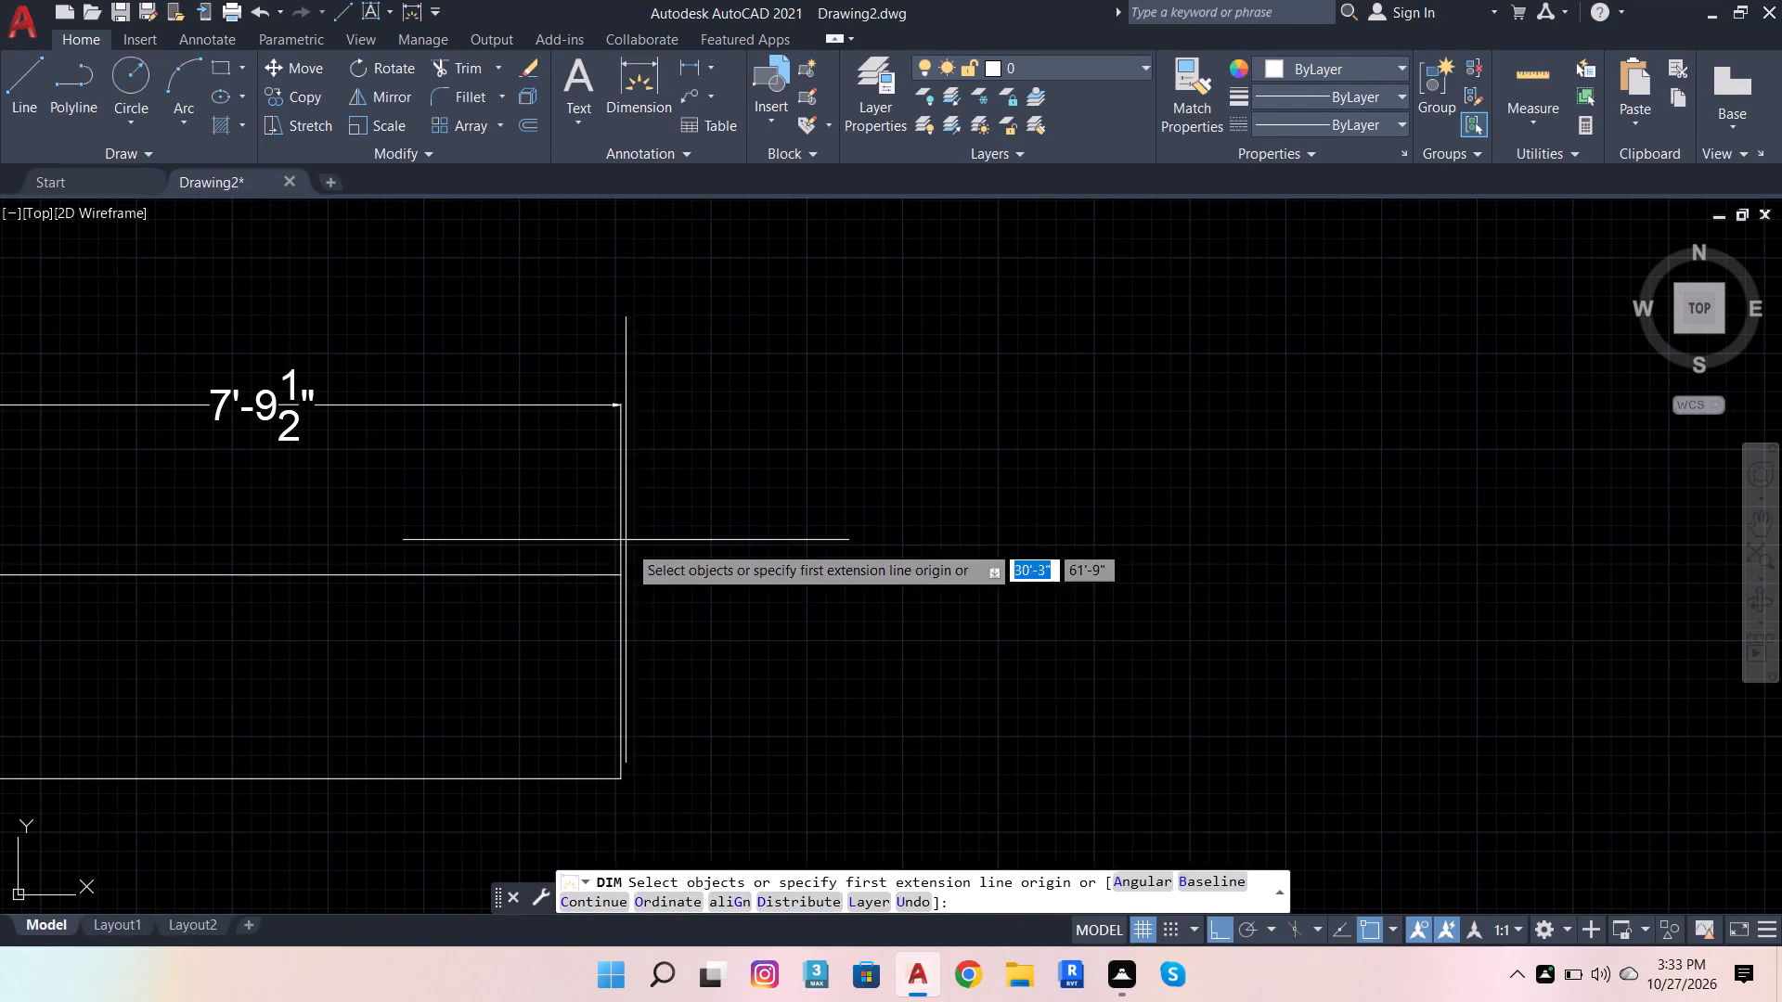
pyautogui.click(614, 644)
pyautogui.click(699, 636)
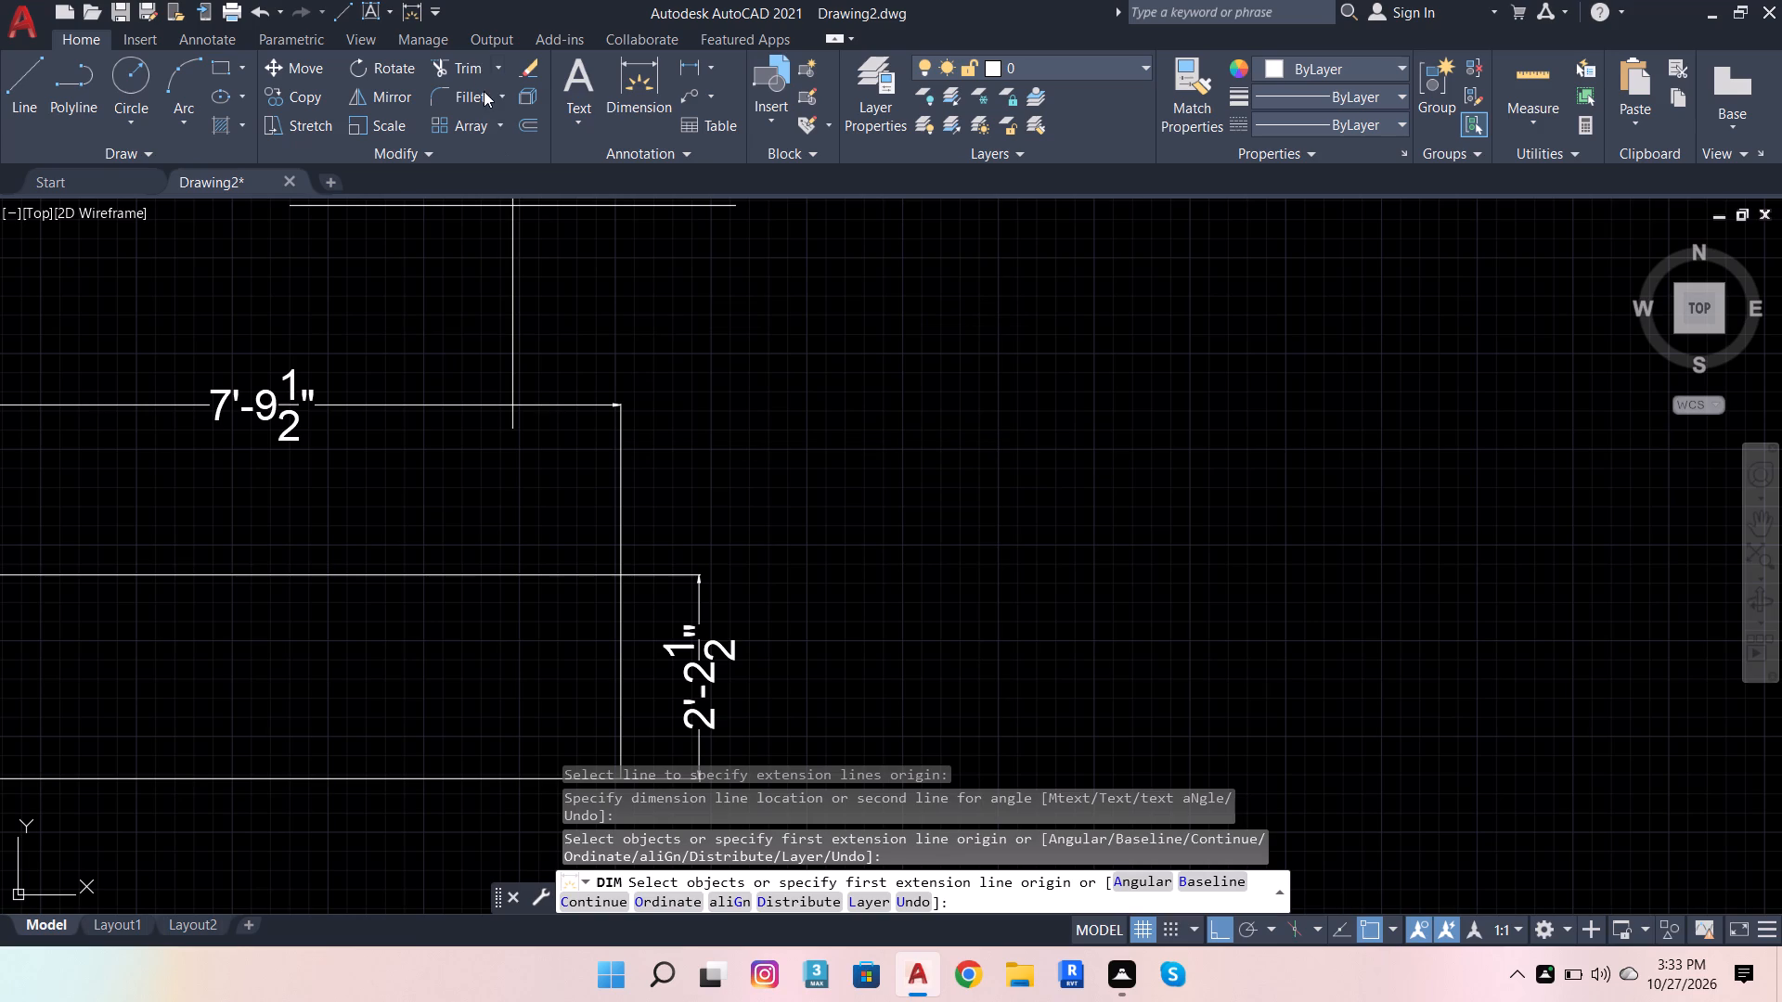
# Offset the rectangle's right edge inward by 2'6.6" to form the first vertical divider.
pyautogui.click(540, 123)
pyautogui.click(622, 772)
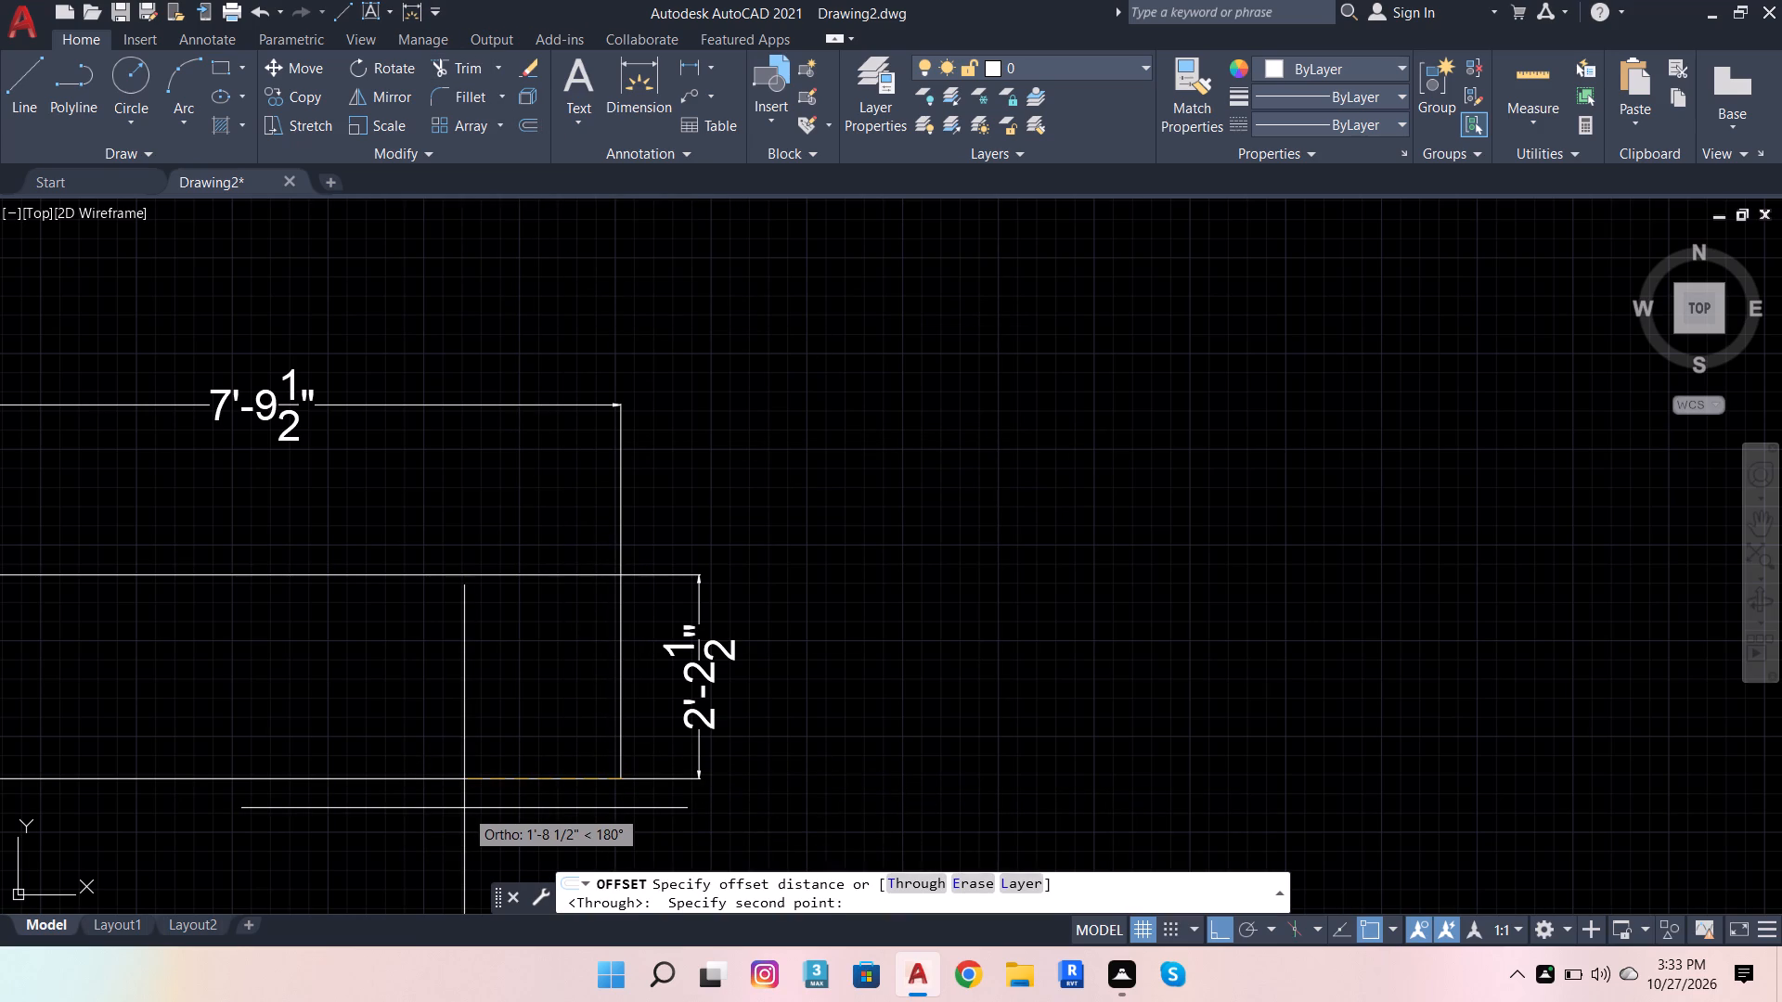
pyautogui.write("2'6.")
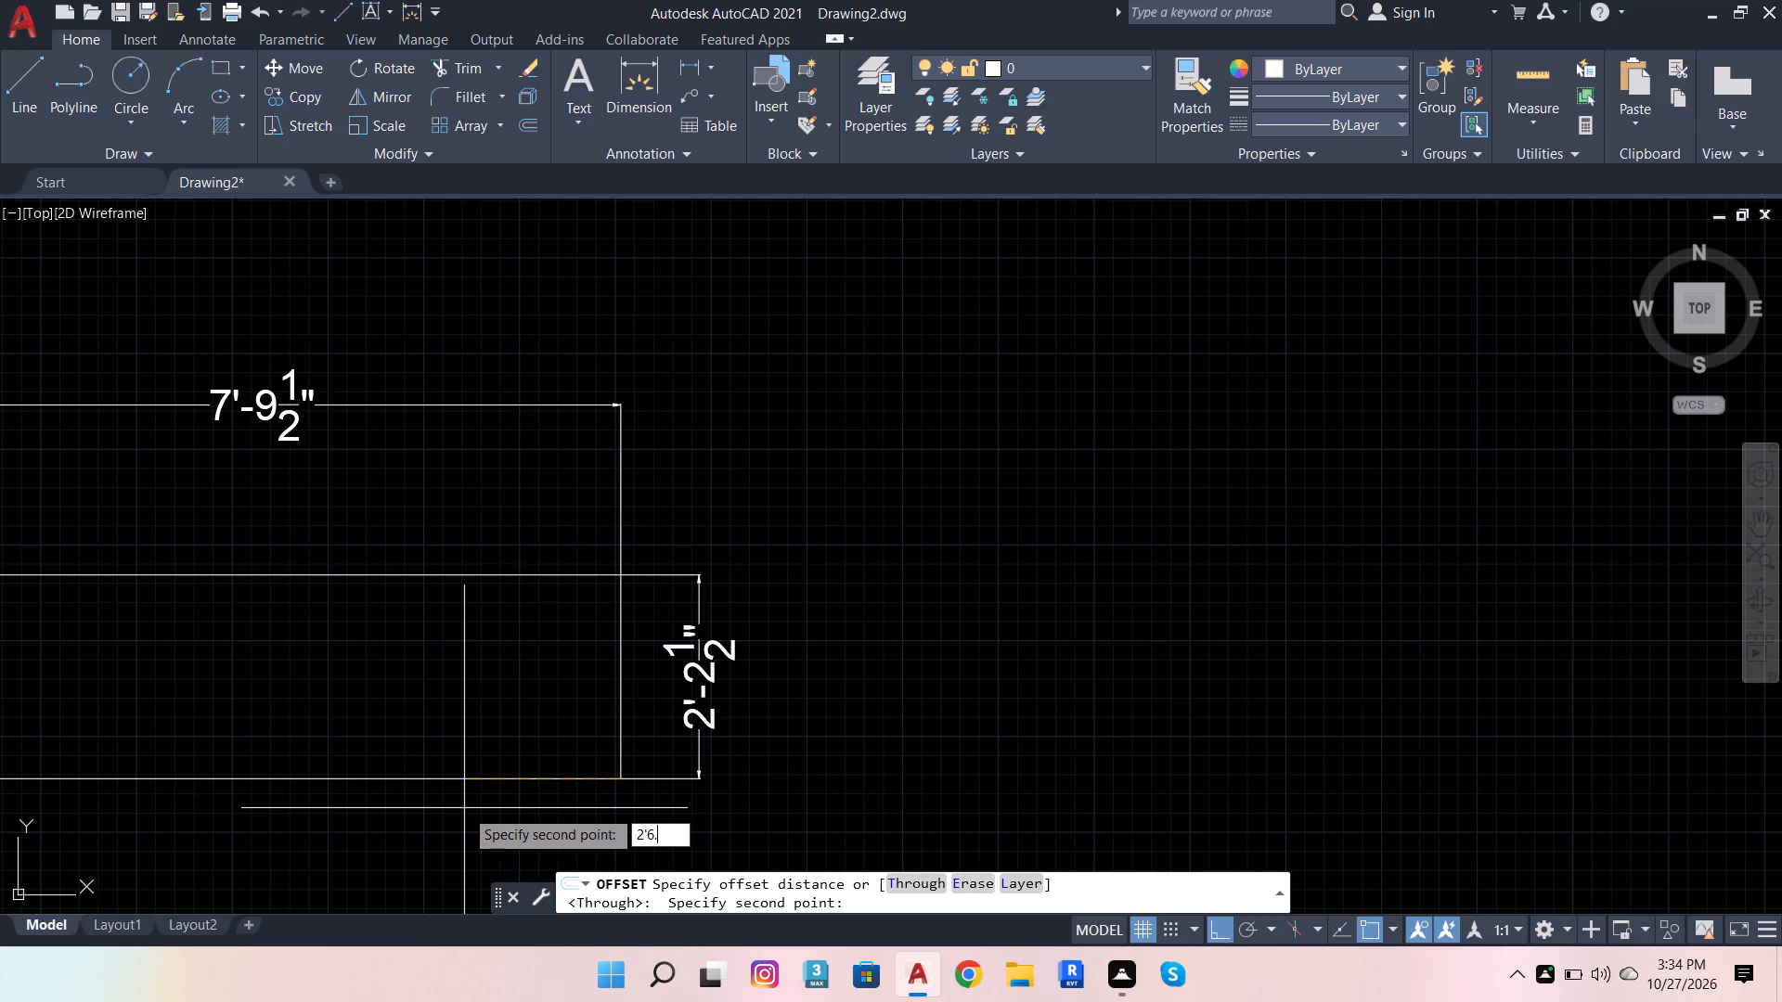
pyautogui.press('6')
pyautogui.press('Return')
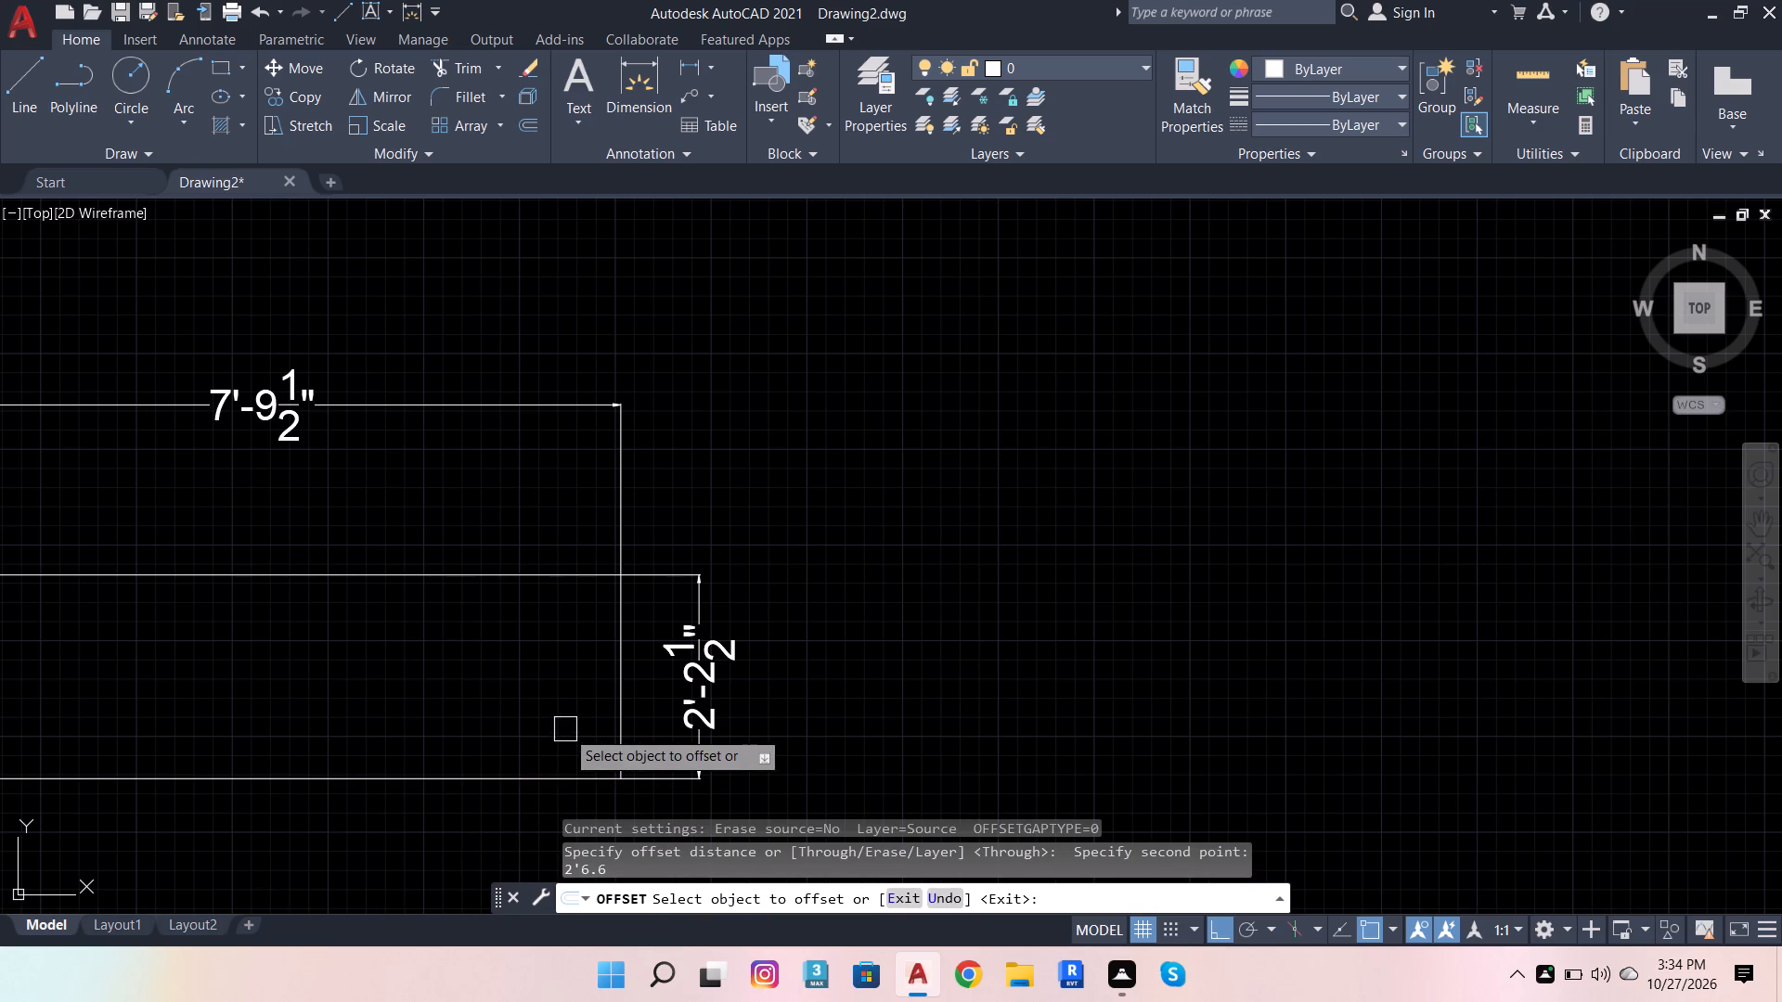
pyautogui.click(614, 734)
pyautogui.click(396, 722)
# Offset the new vertical divider 2' further to the left to form a second divider.
pyautogui.scroll(-3, 490, 657)
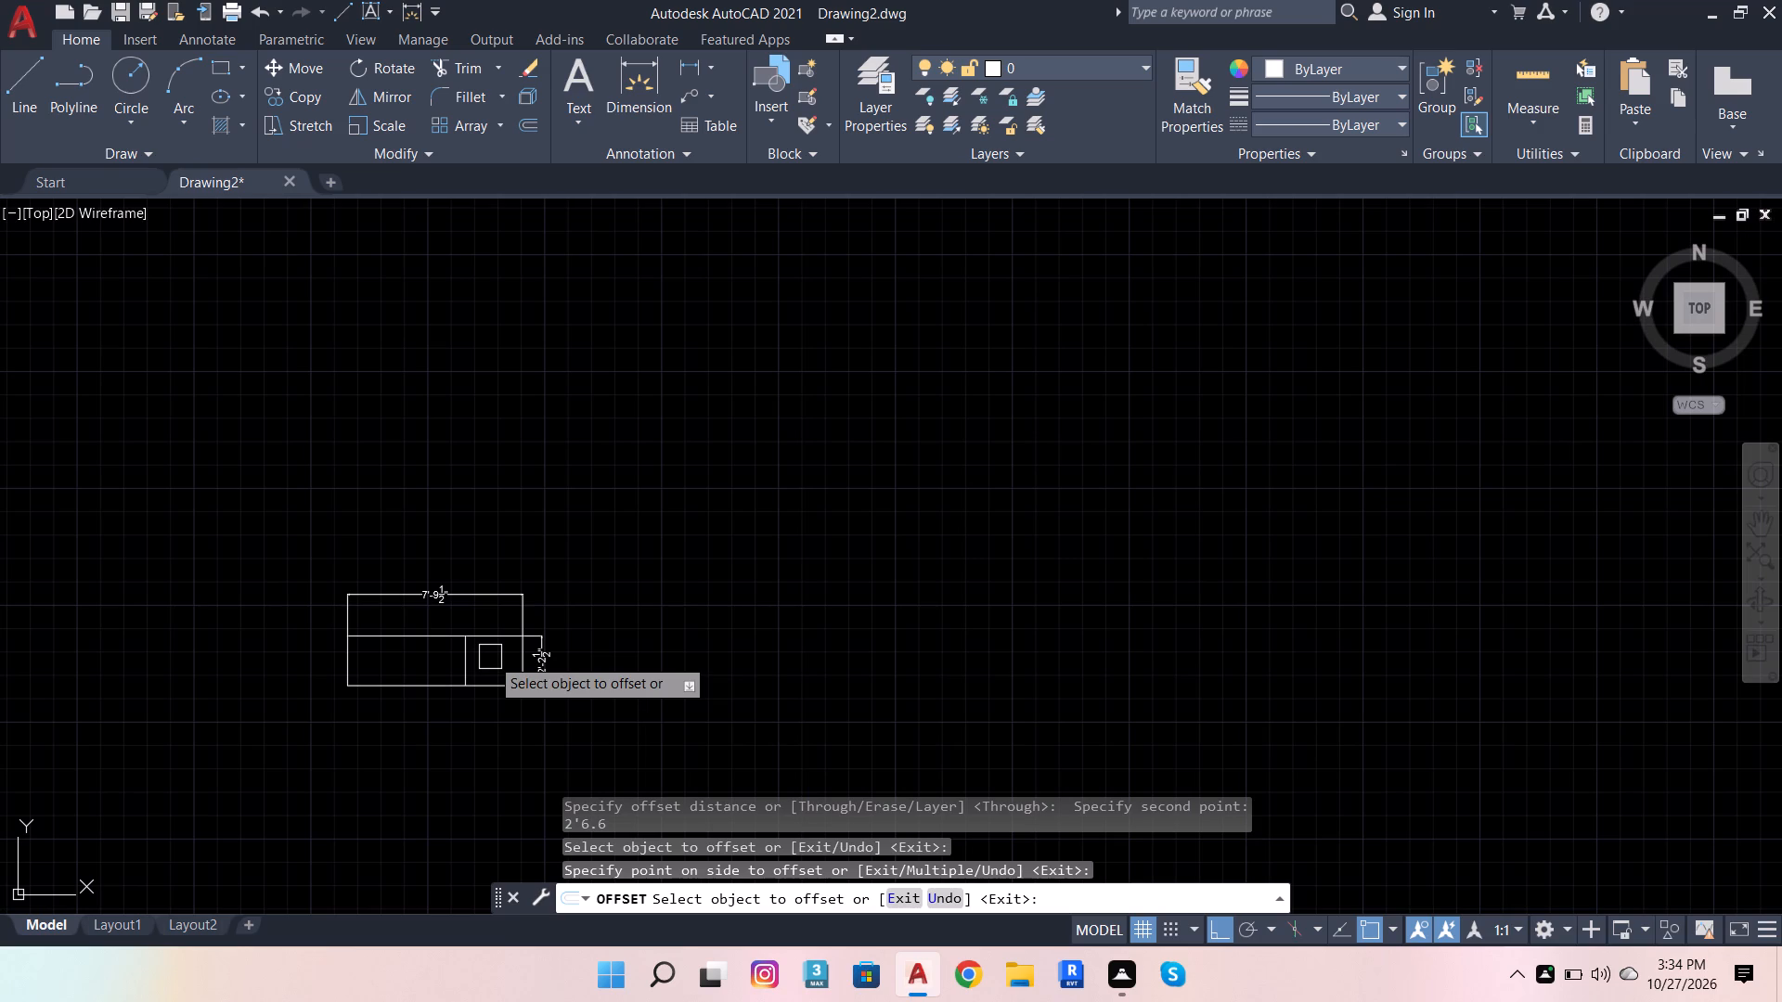
pyautogui.click(525, 125)
pyautogui.scroll(3, 445, 621)
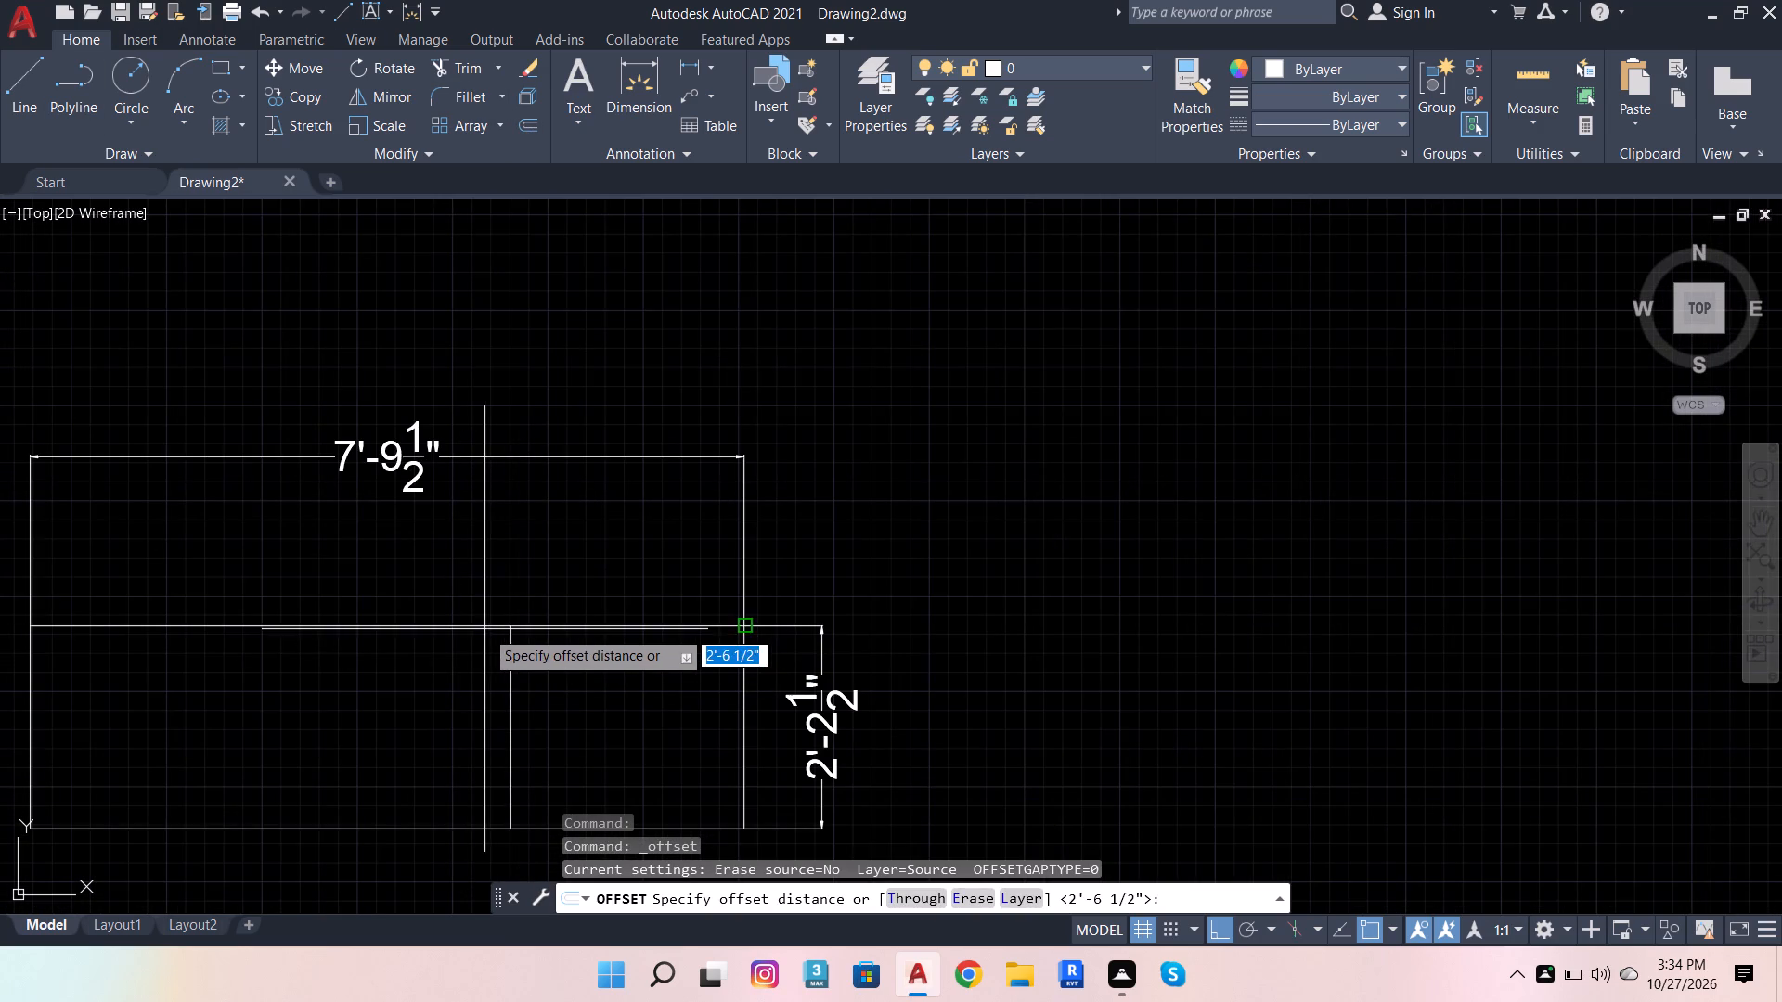
pyautogui.click(504, 632)
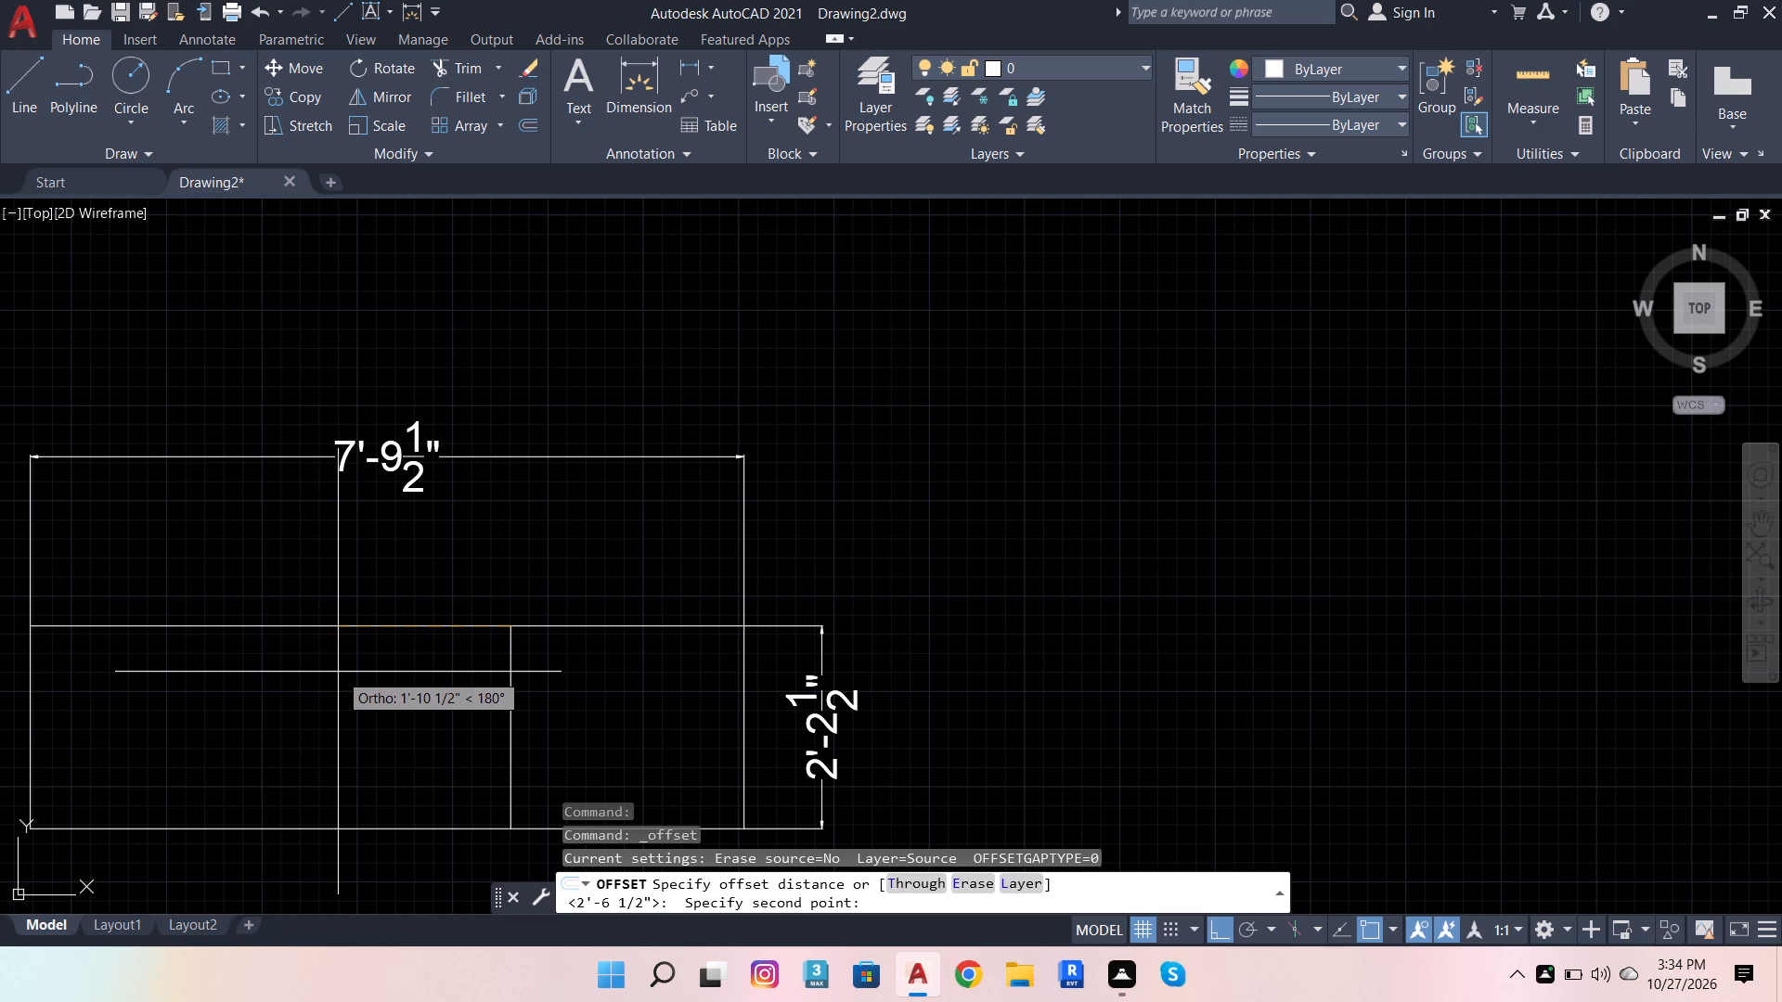
pyautogui.write("2'")
pyautogui.press('Return')
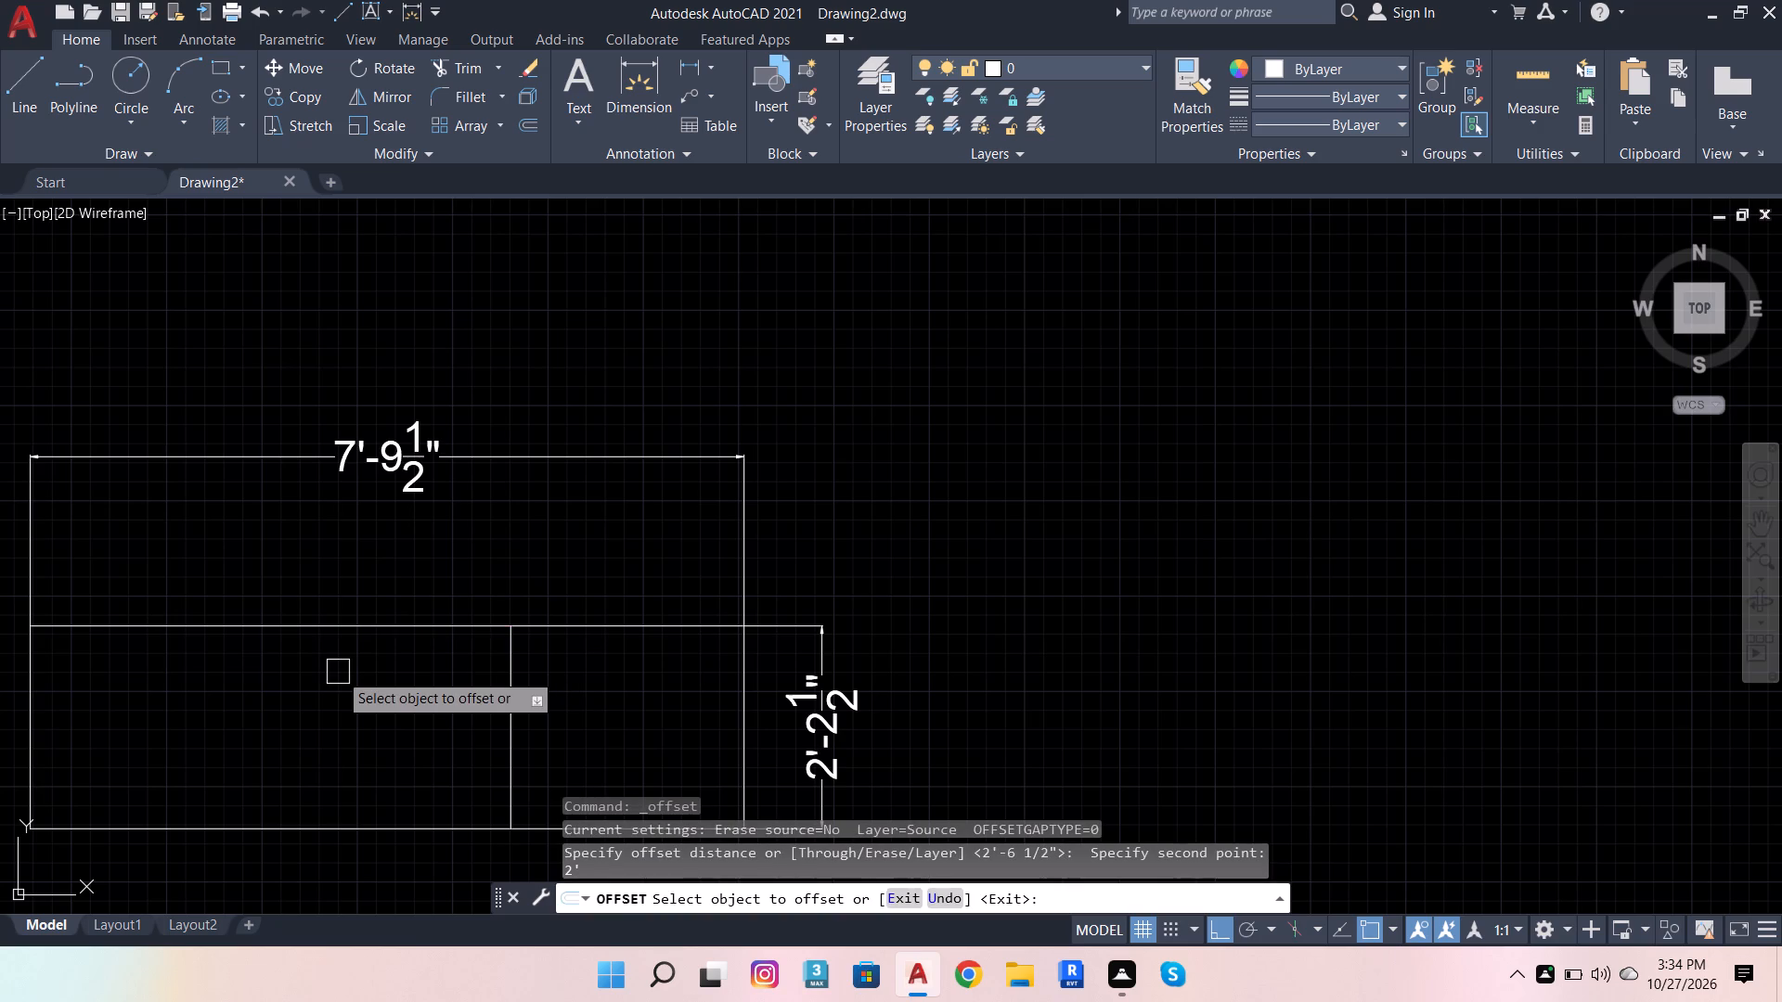
pyautogui.click(512, 681)
pyautogui.click(396, 687)
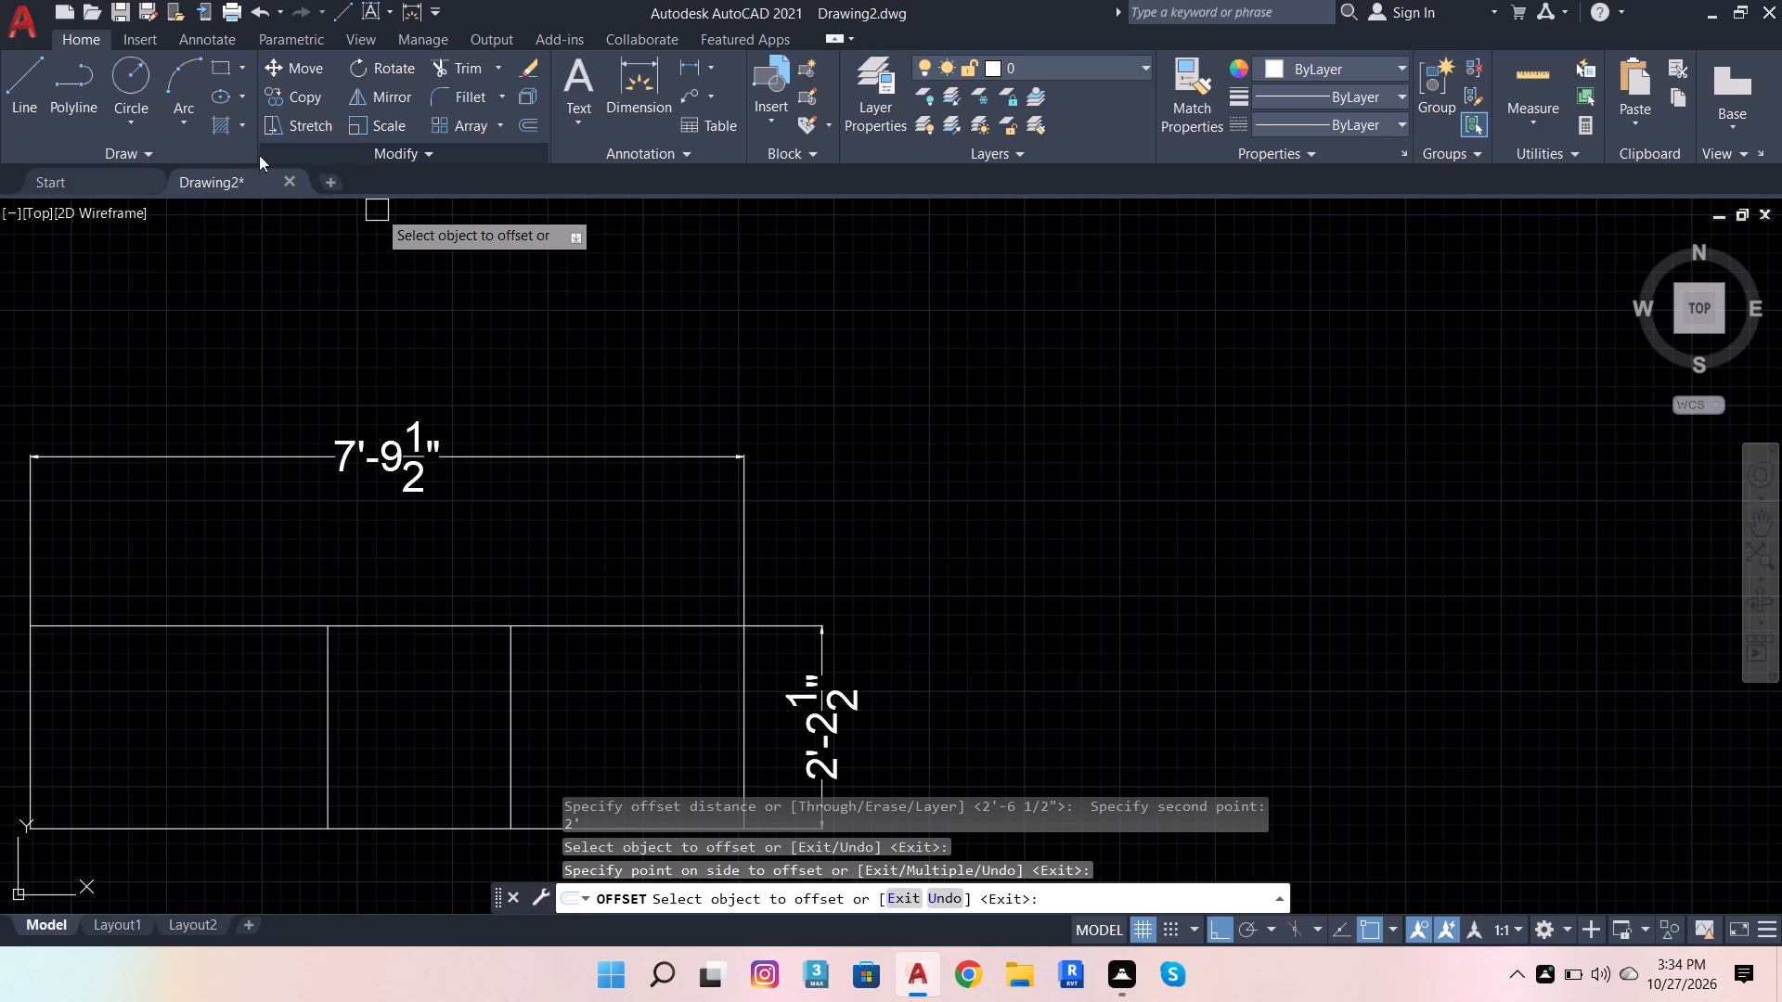
# Dimension the widths of the three bays along the bottom edge, aligning the dimensions in one row below the rectangle.
pyautogui.click(645, 79)
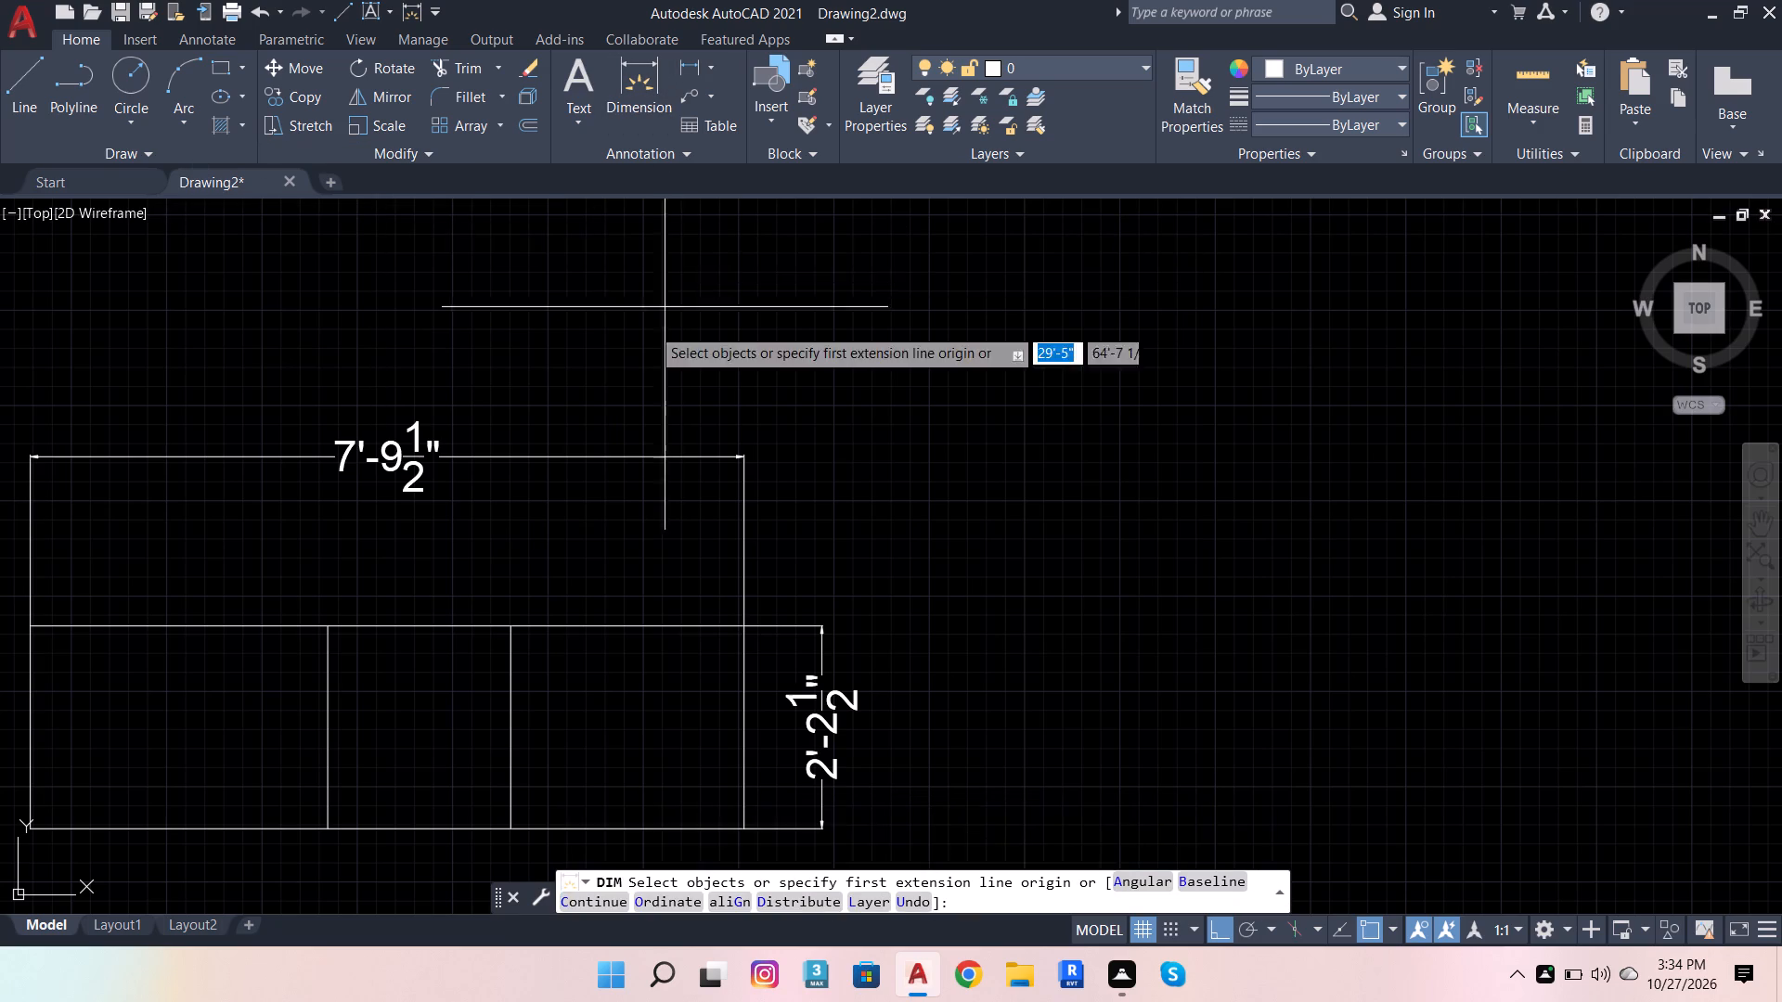
pyautogui.scroll(-3, 649, 343)
pyautogui.scroll(3, 541, 484)
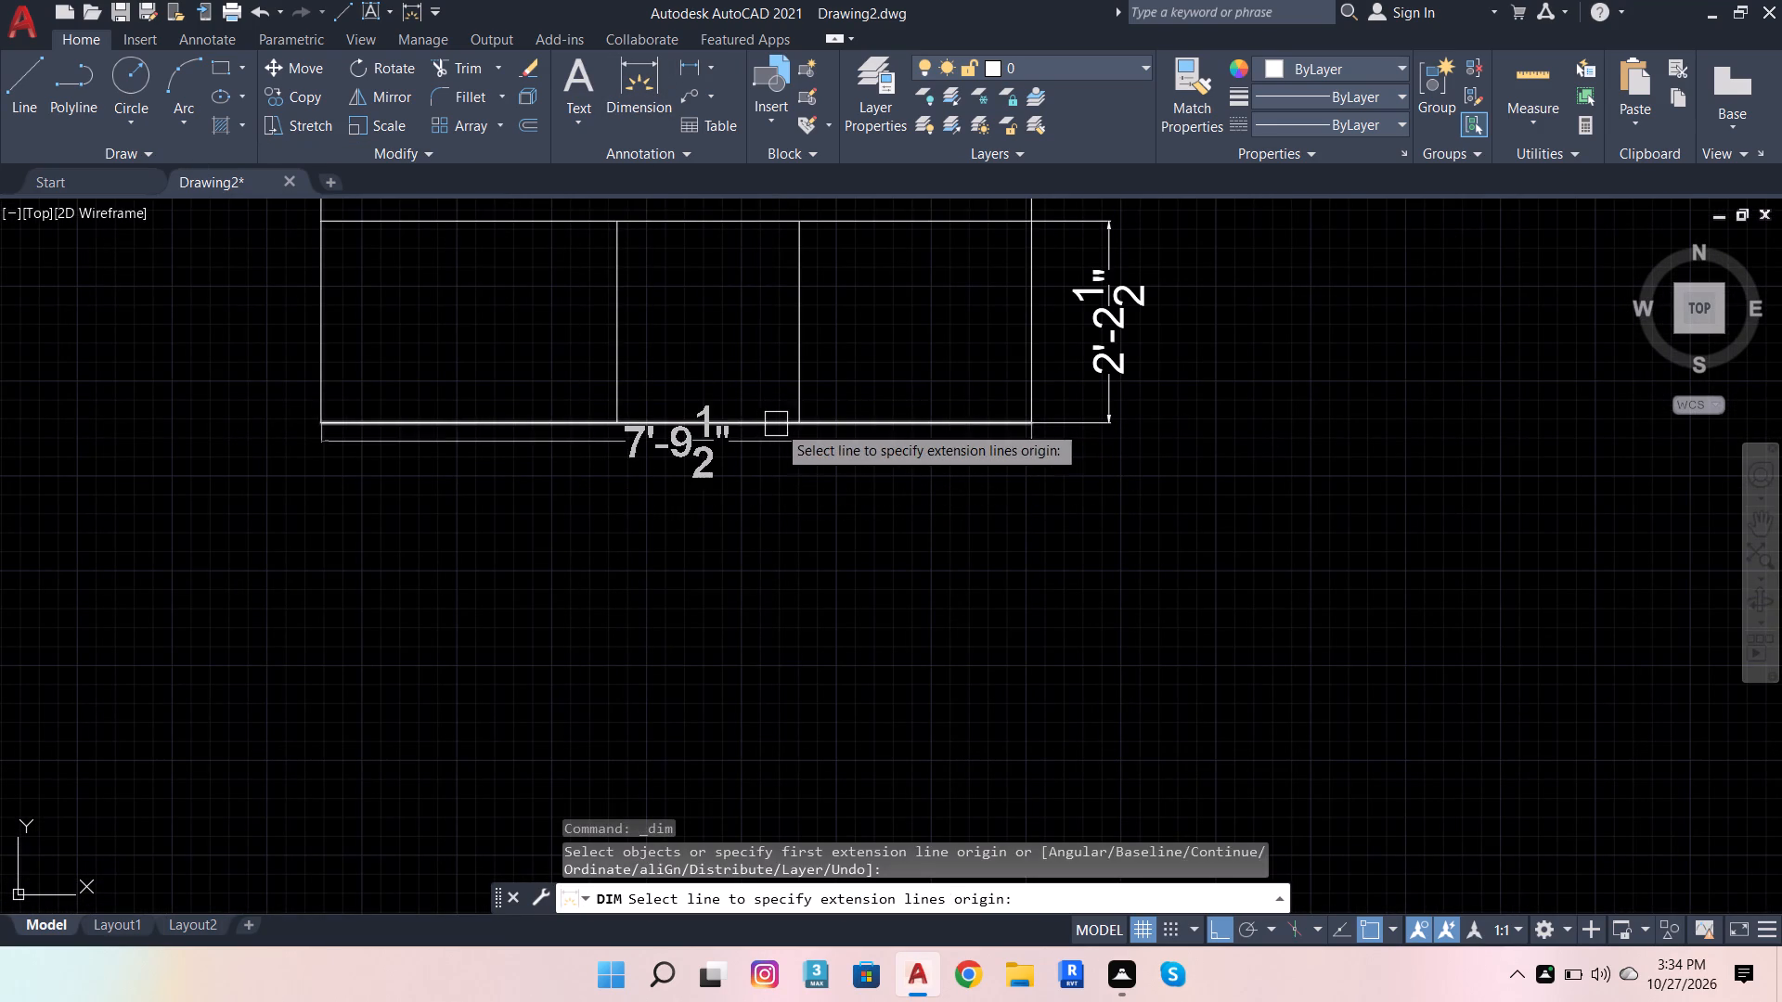
pyautogui.click(791, 420)
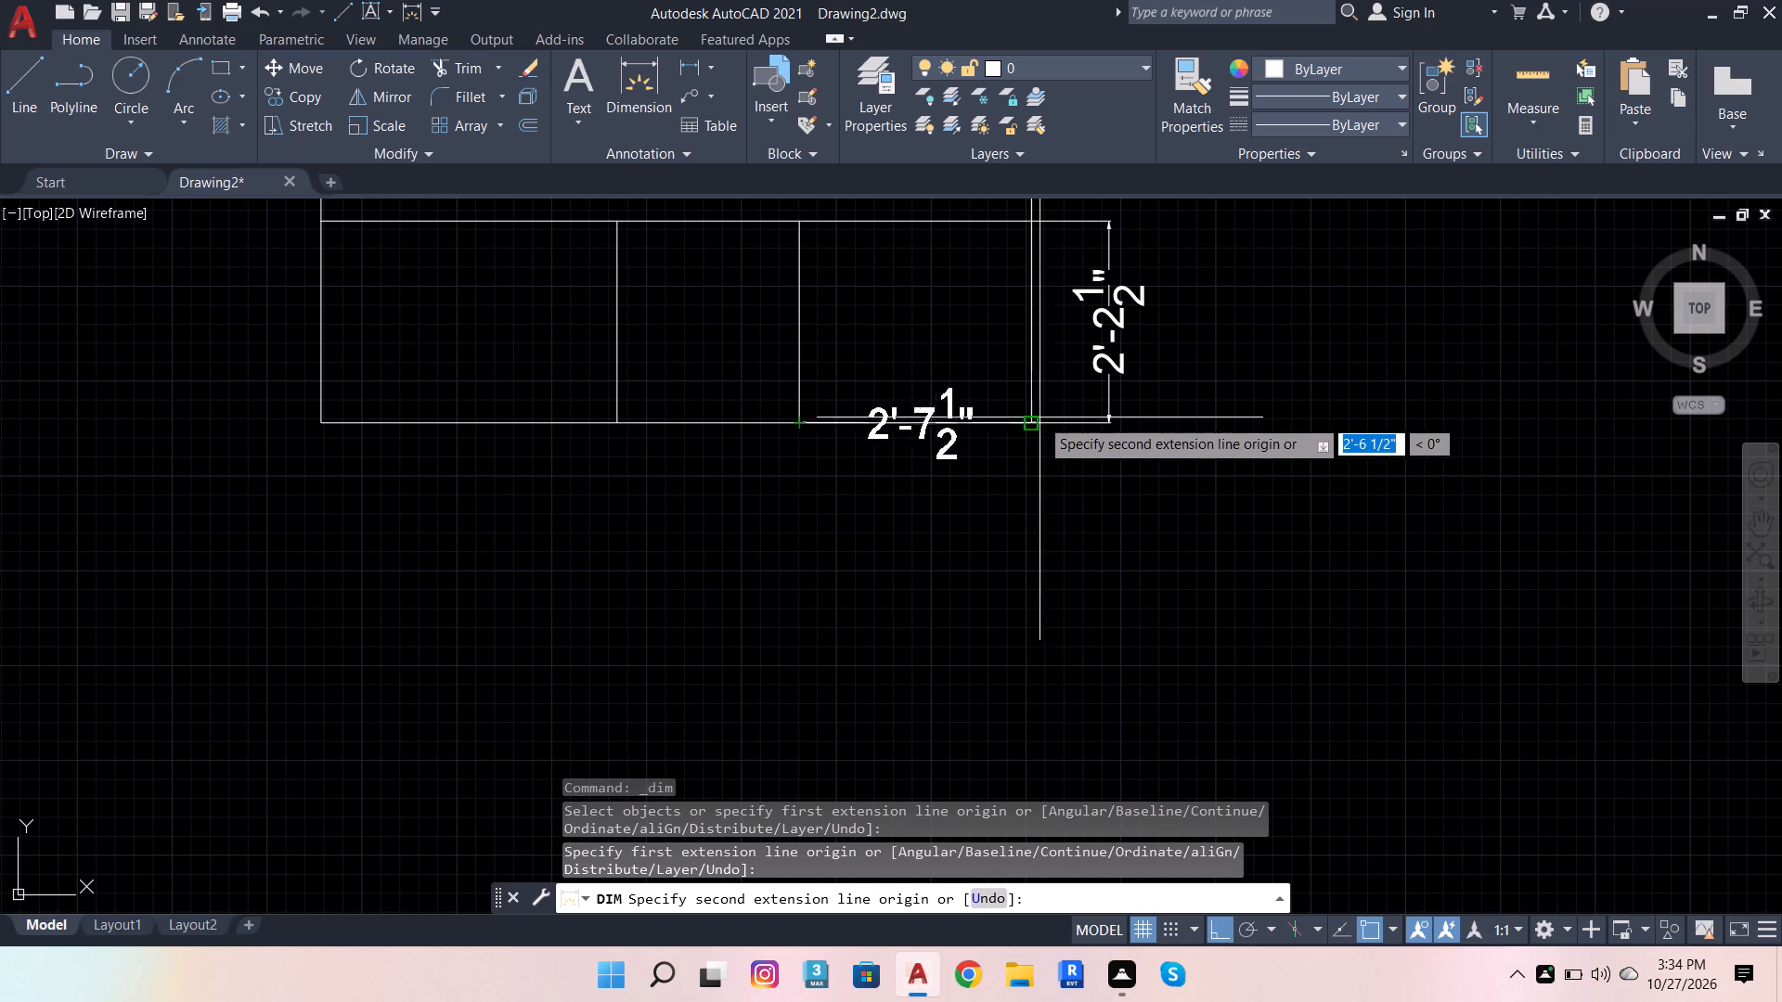
pyautogui.click(1031, 423)
pyautogui.click(1018, 482)
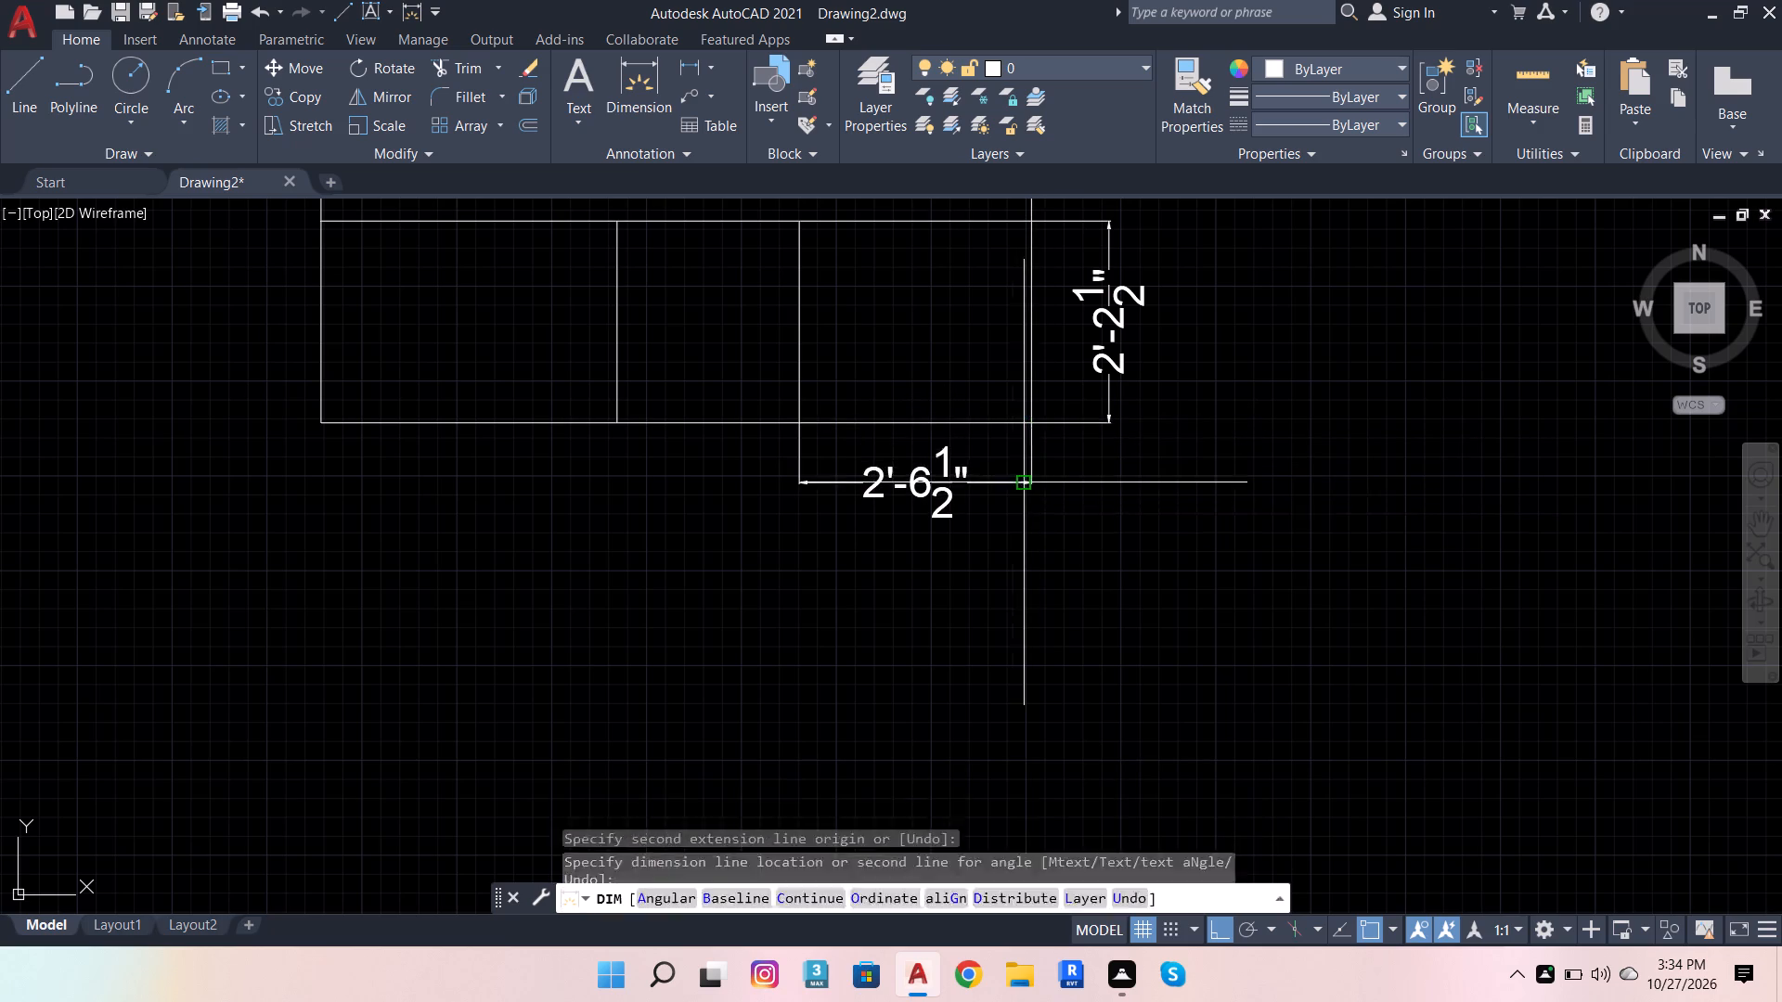
pyautogui.click(621, 424)
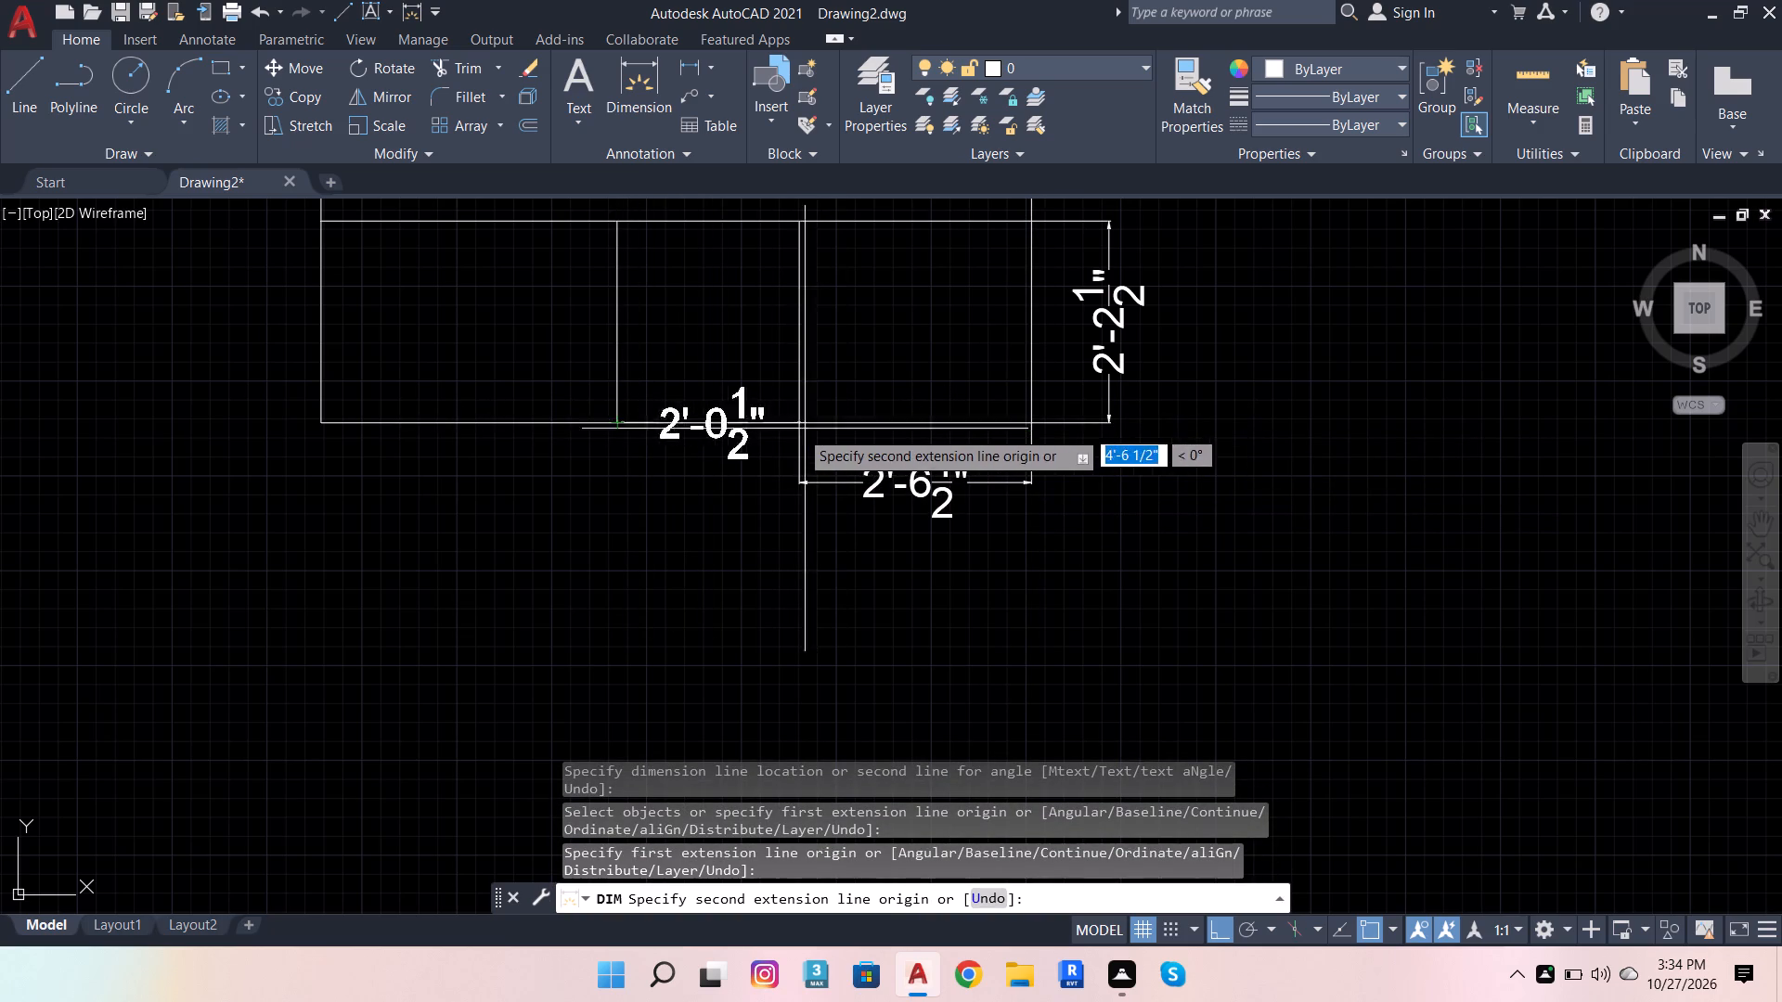
pyautogui.click(804, 416)
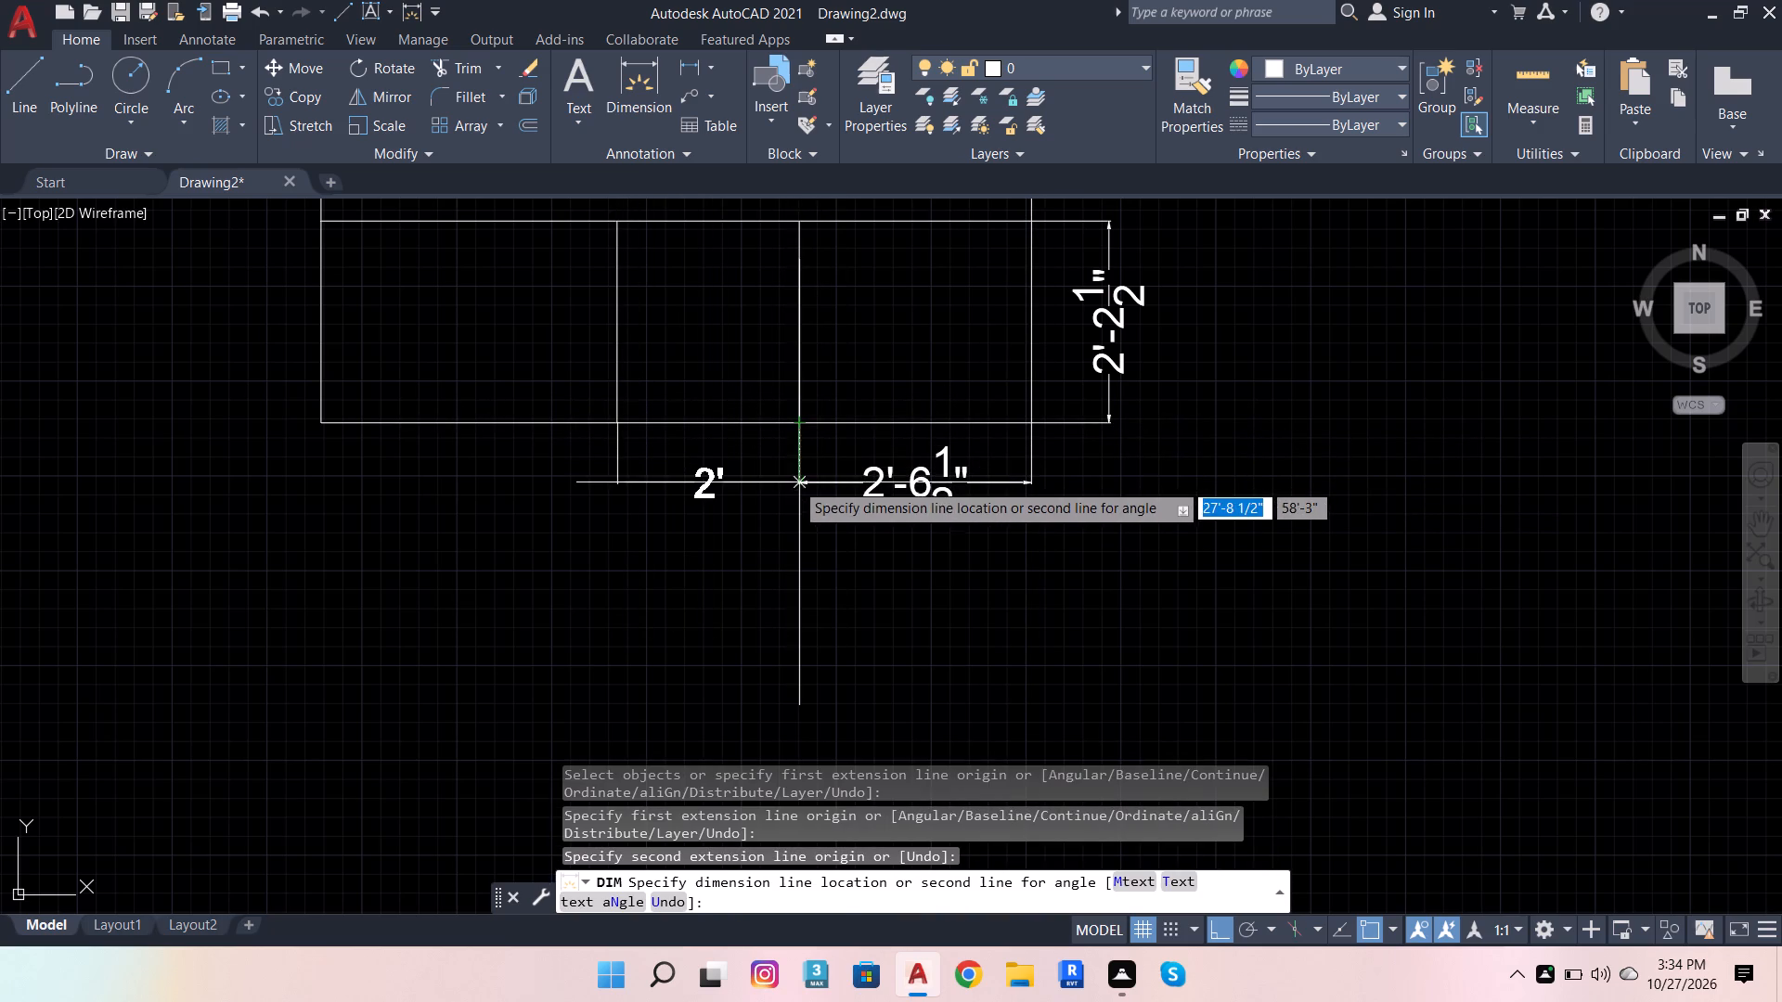
pyautogui.click(796, 483)
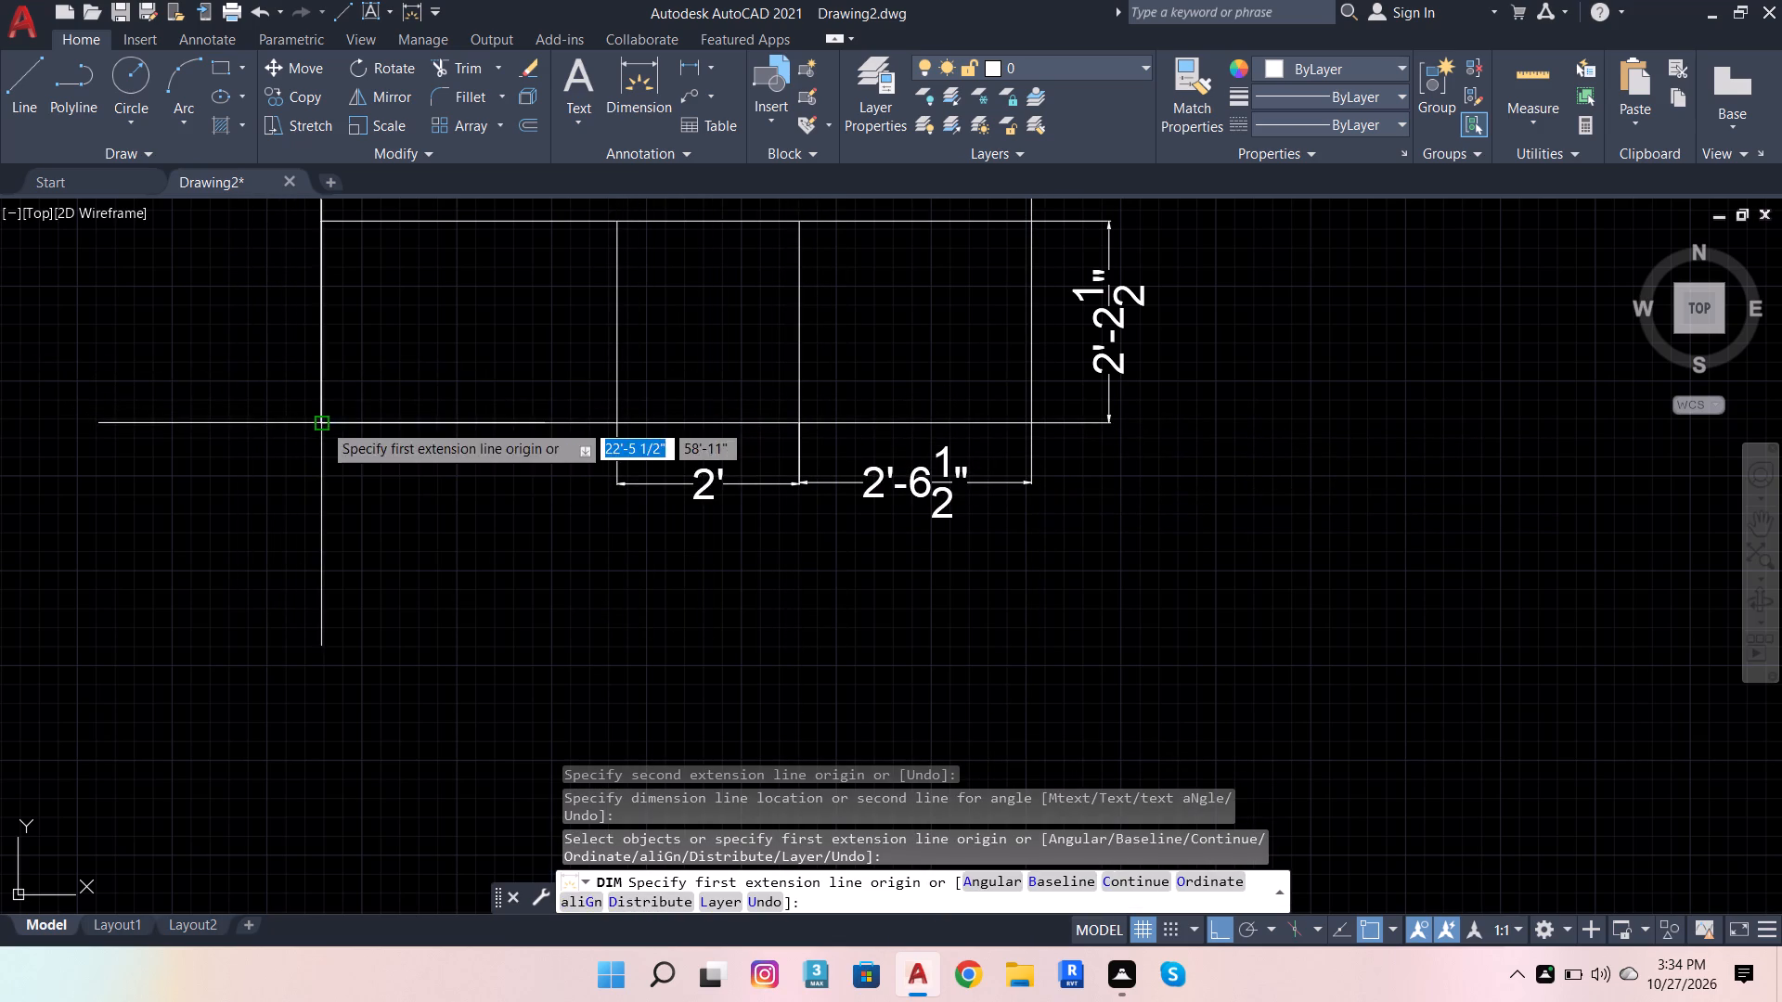
pyautogui.click(322, 422)
pyautogui.click(620, 422)
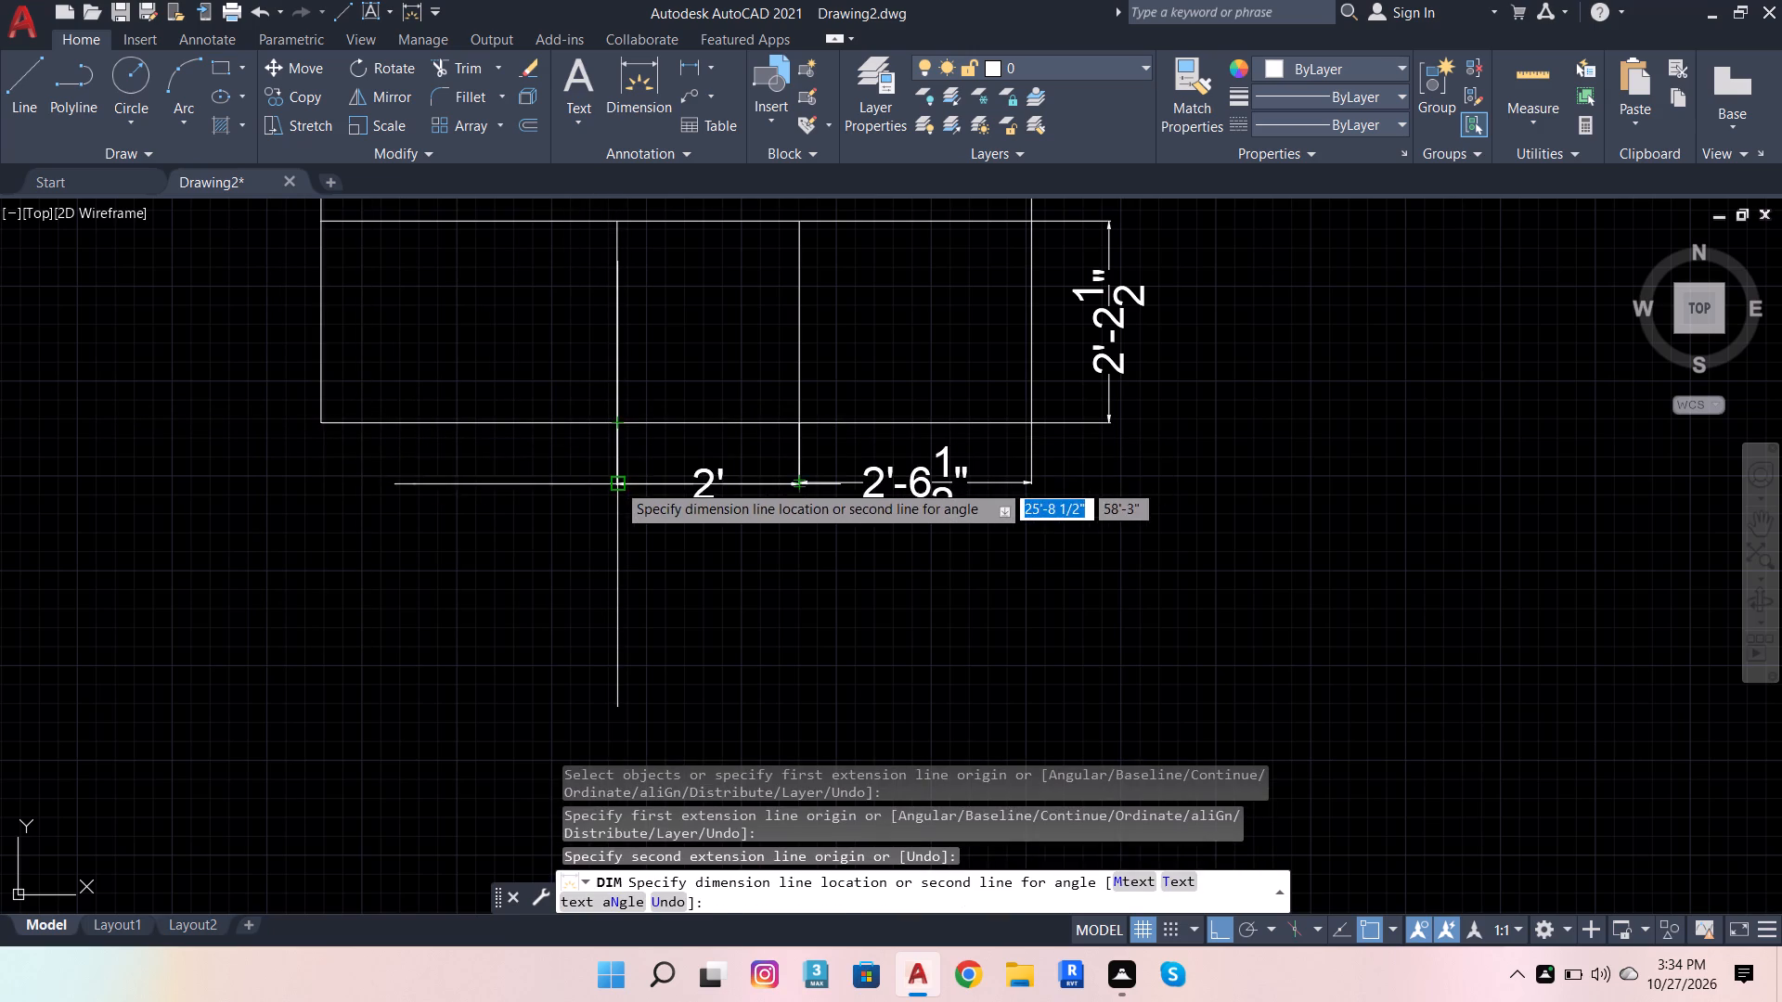
pyautogui.click(616, 482)
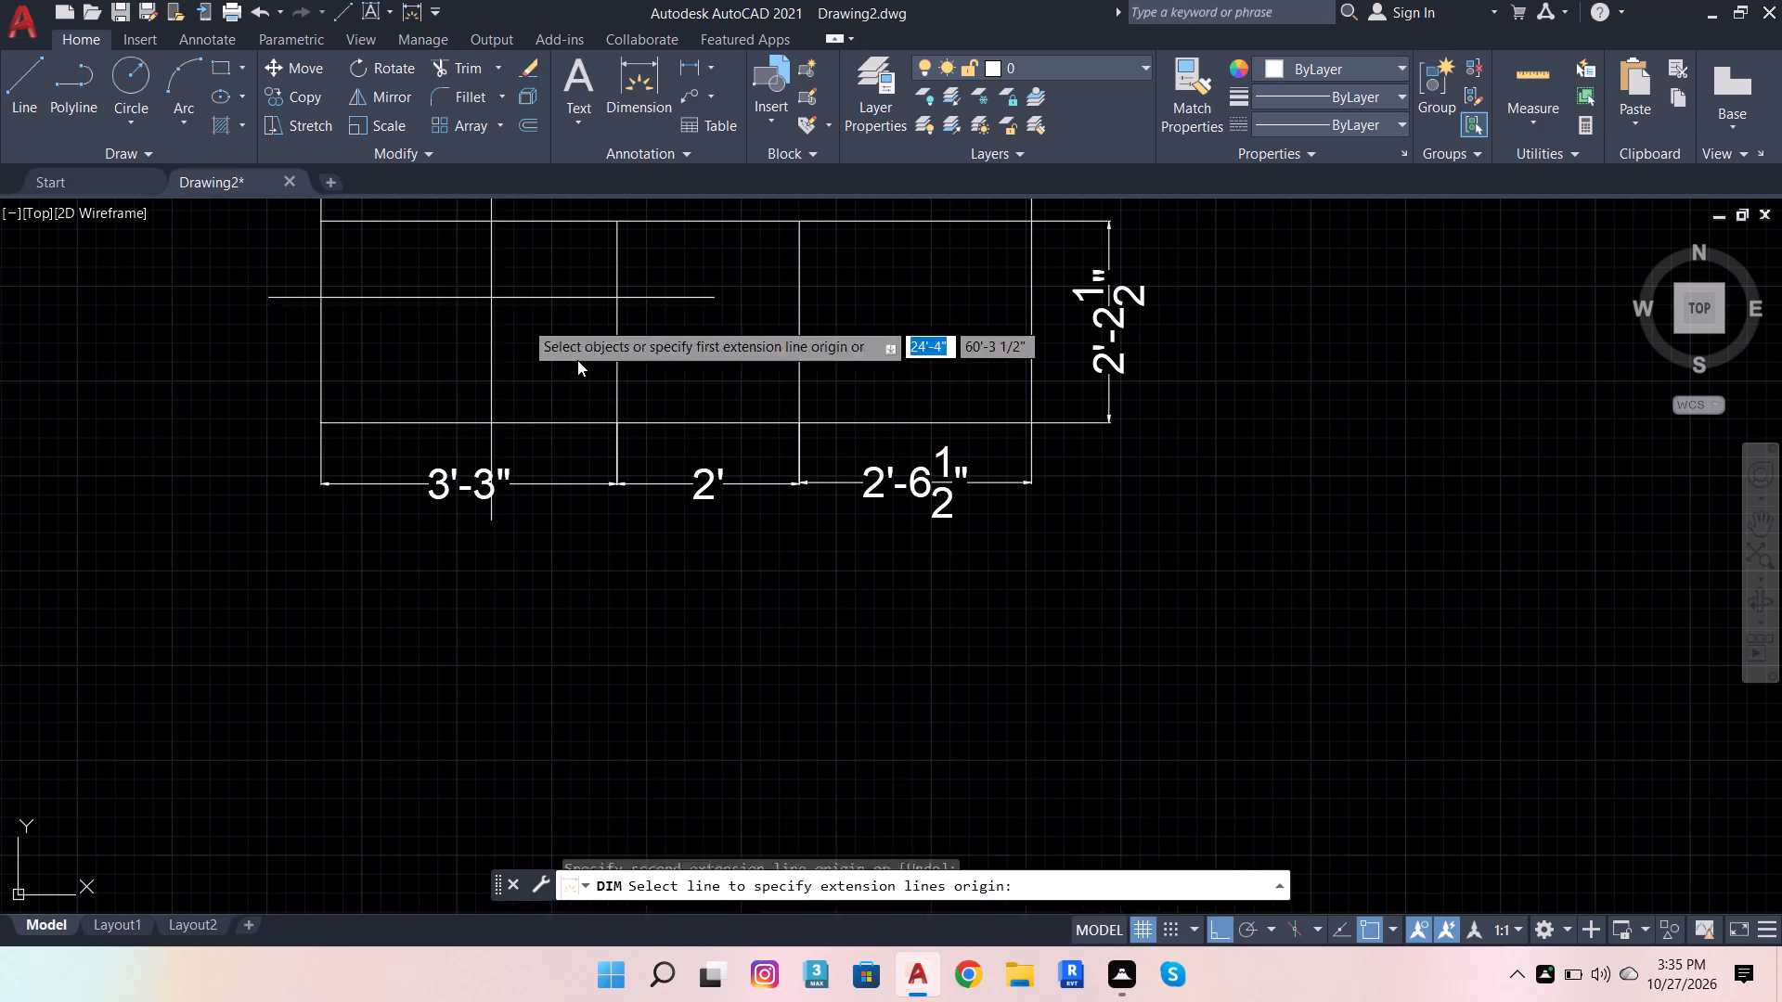
# Offset the rectangle's left, top and right edges outward by 4.5" to form the outer wall lines.
pyautogui.click(535, 129)
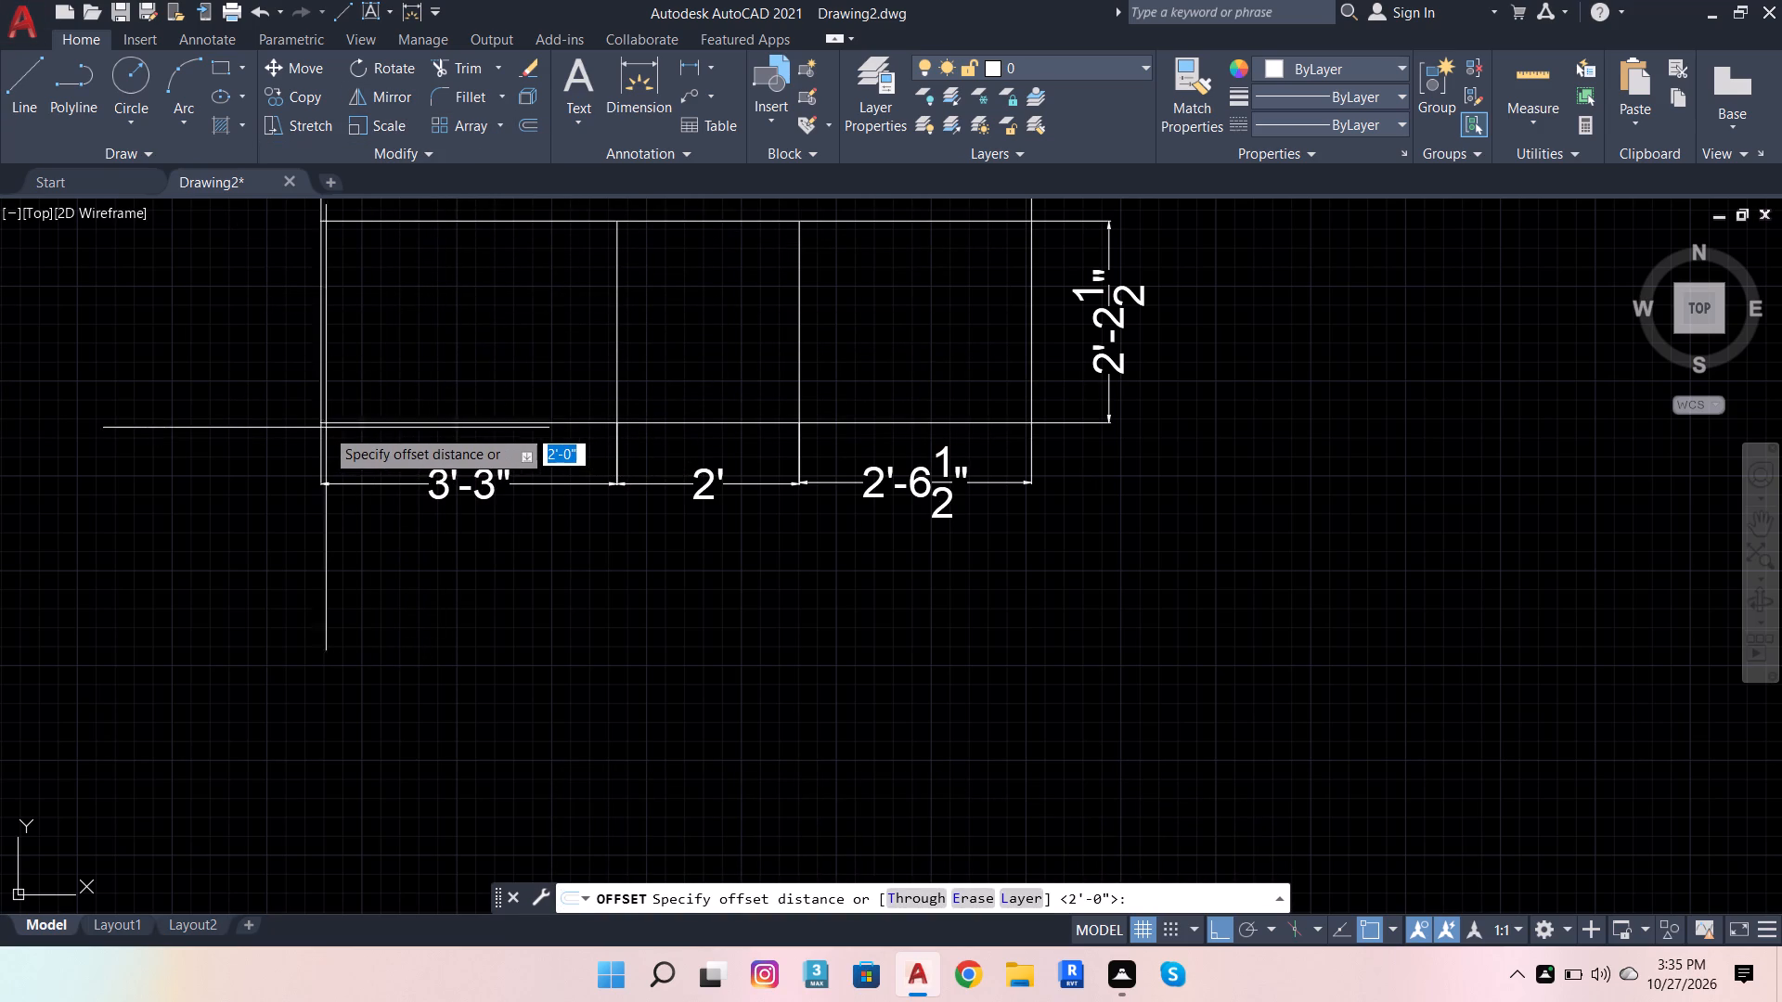
pyautogui.click(321, 427)
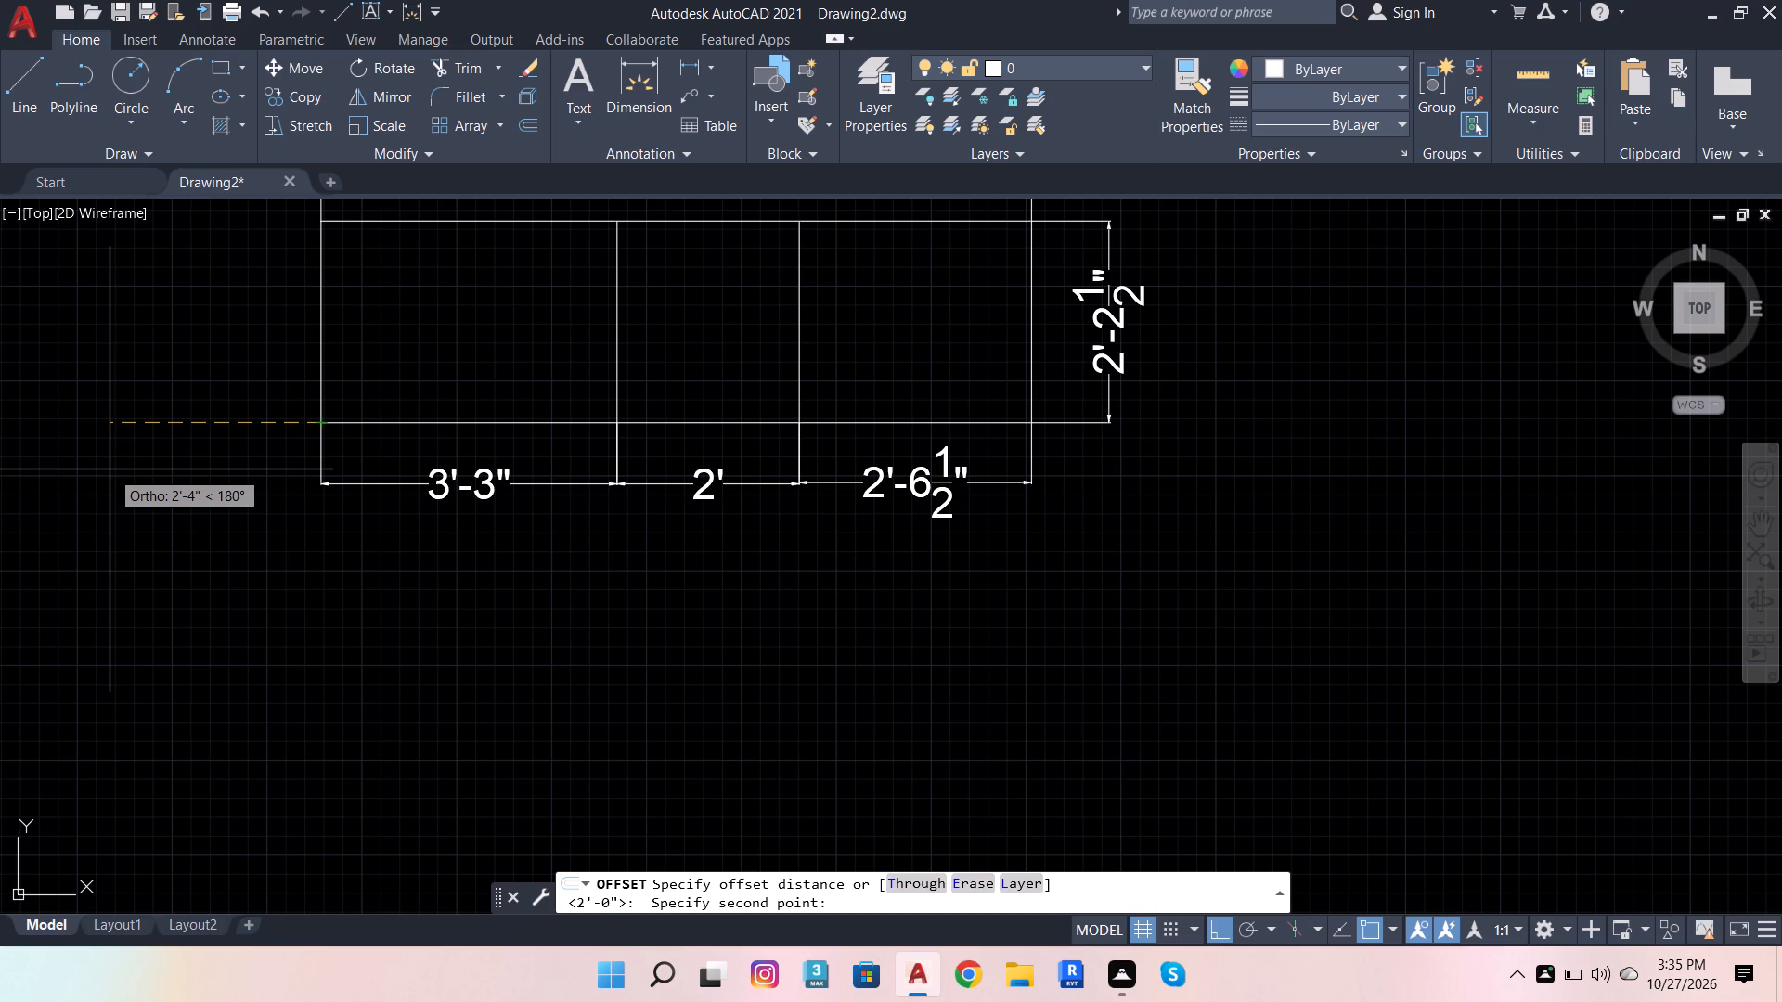
pyautogui.write('4.5')
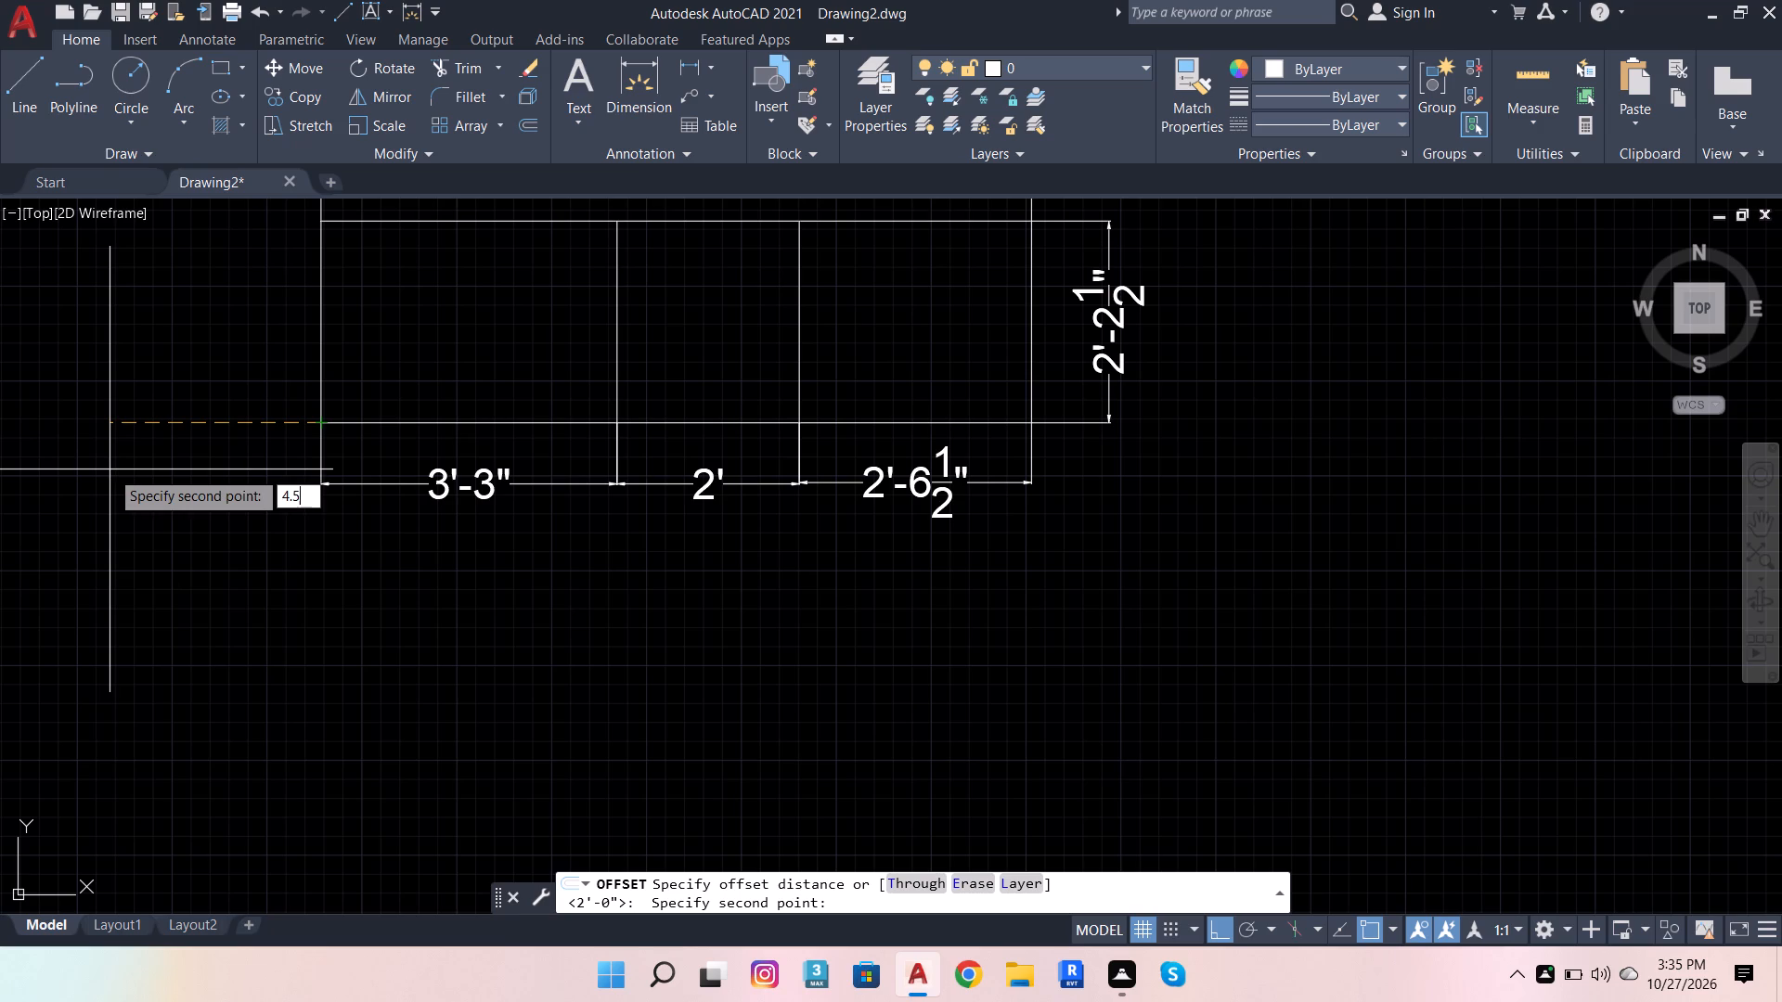
pyautogui.press('Return')
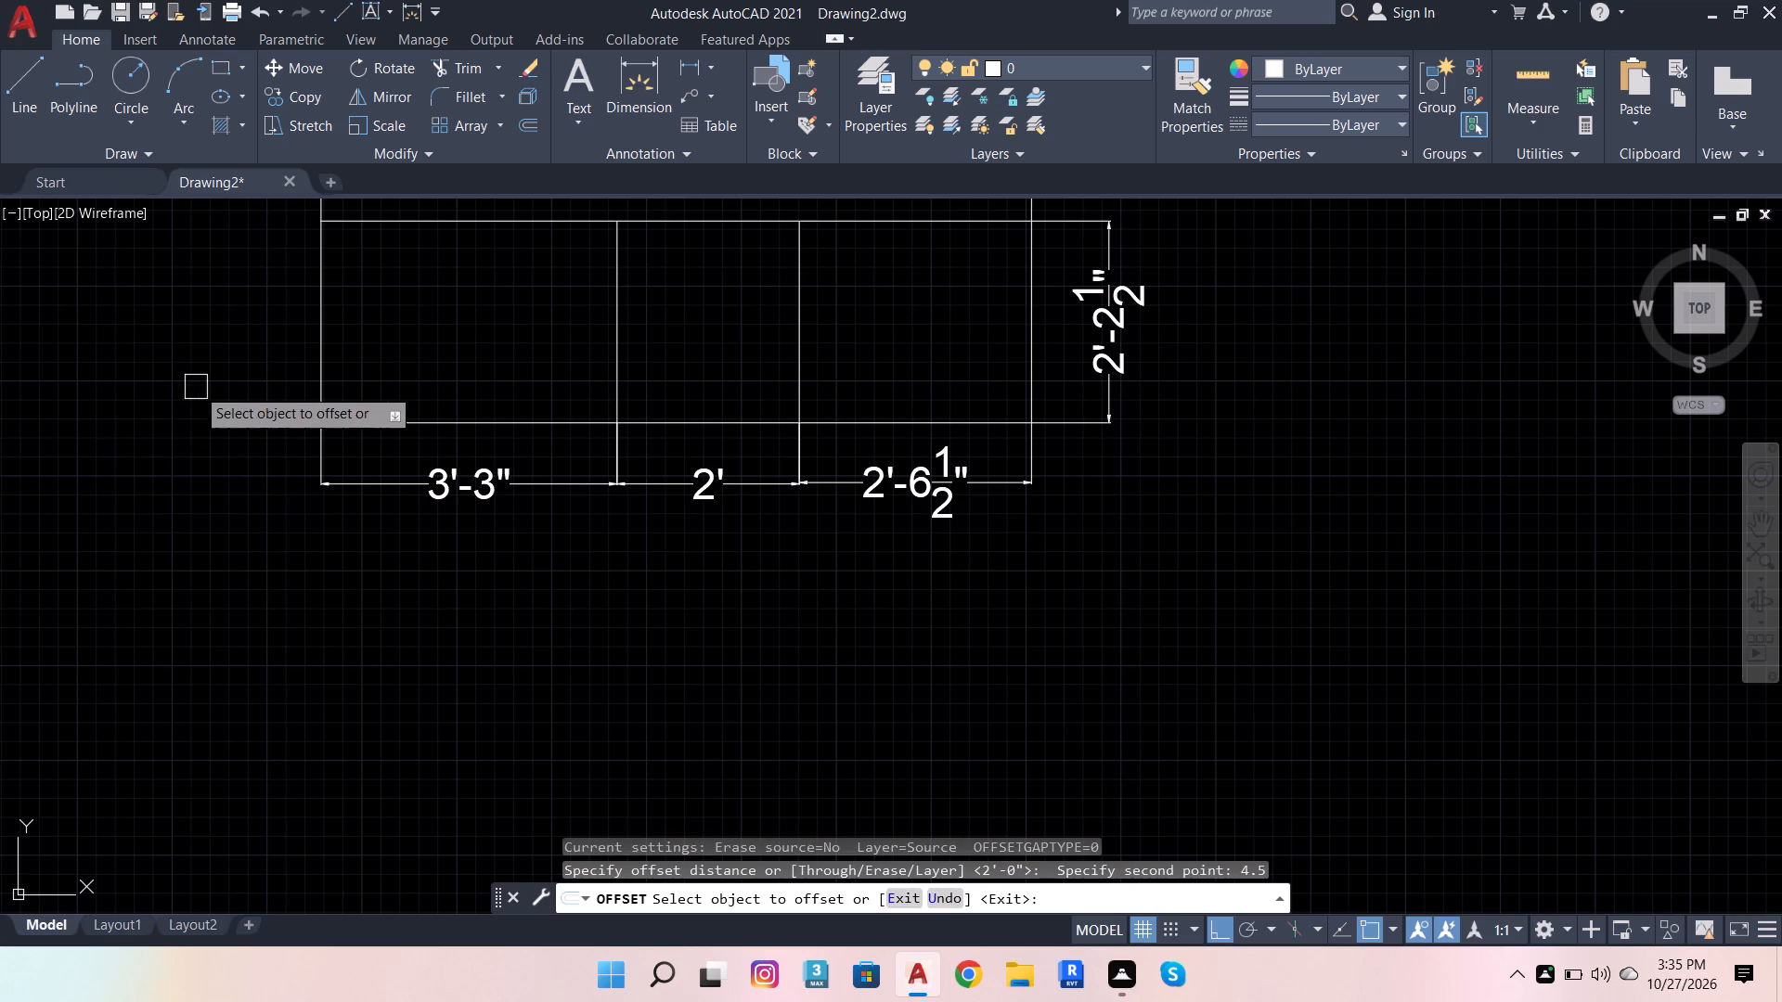
pyautogui.click(319, 316)
pyautogui.click(164, 388)
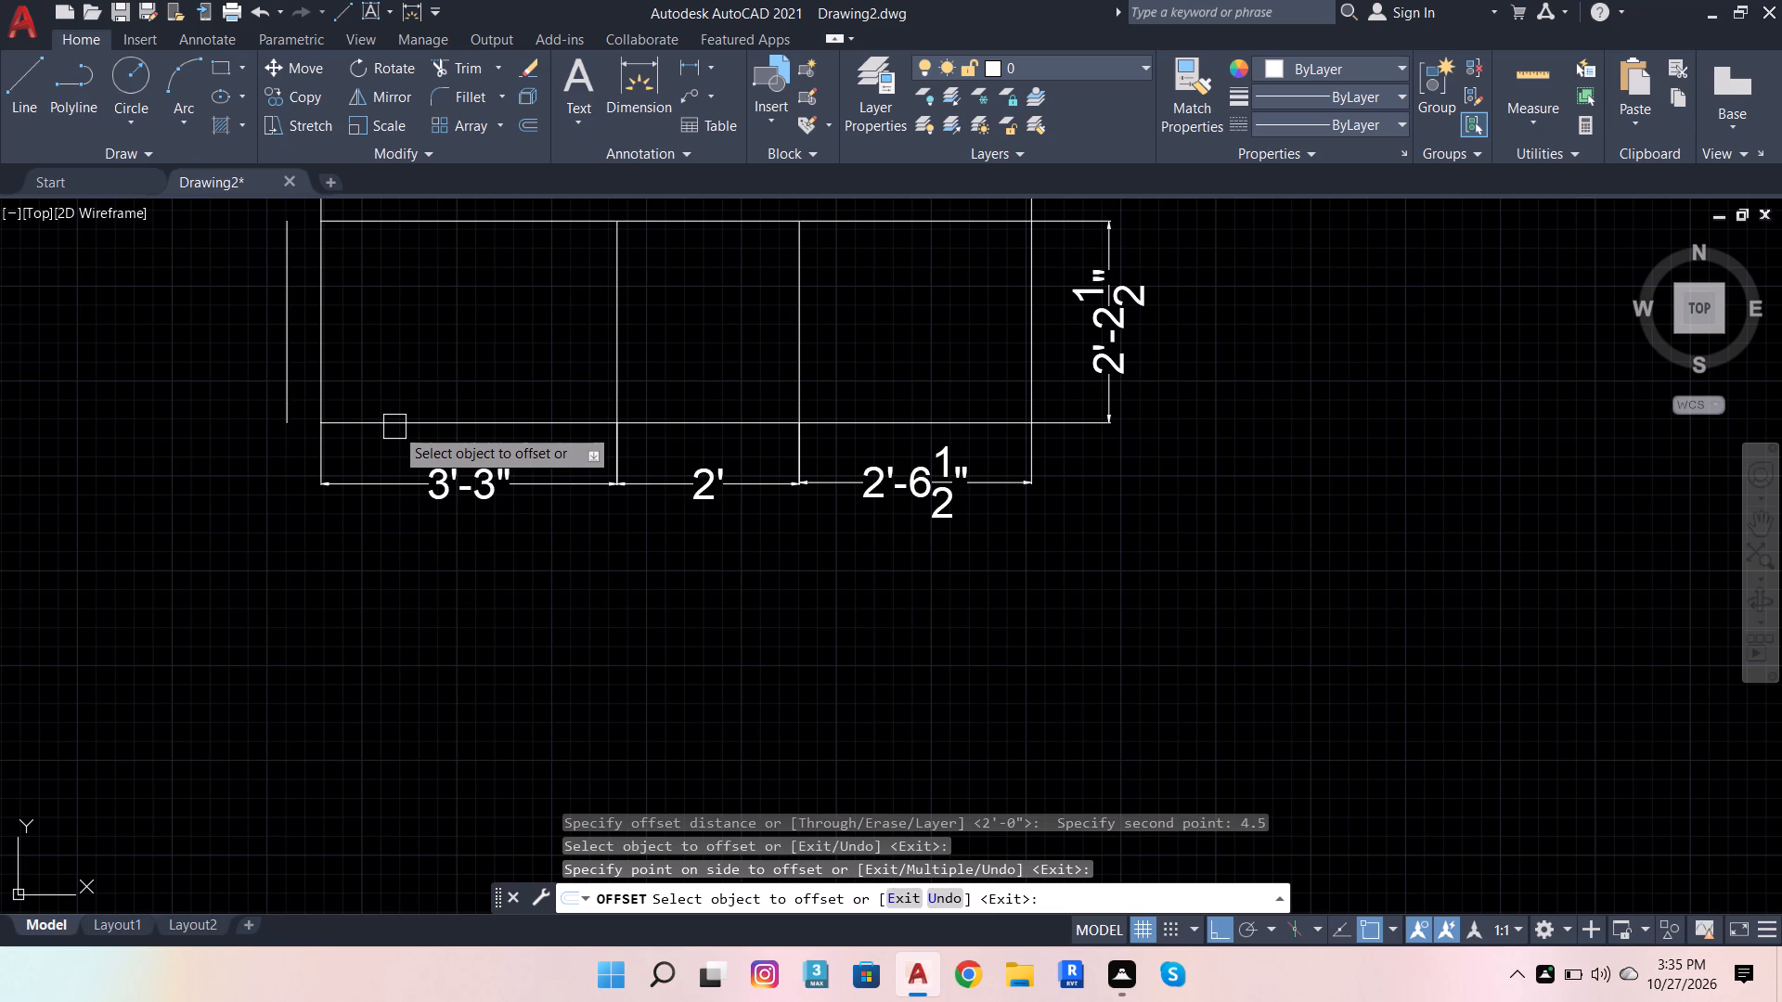
pyautogui.scroll(-2, 402, 590)
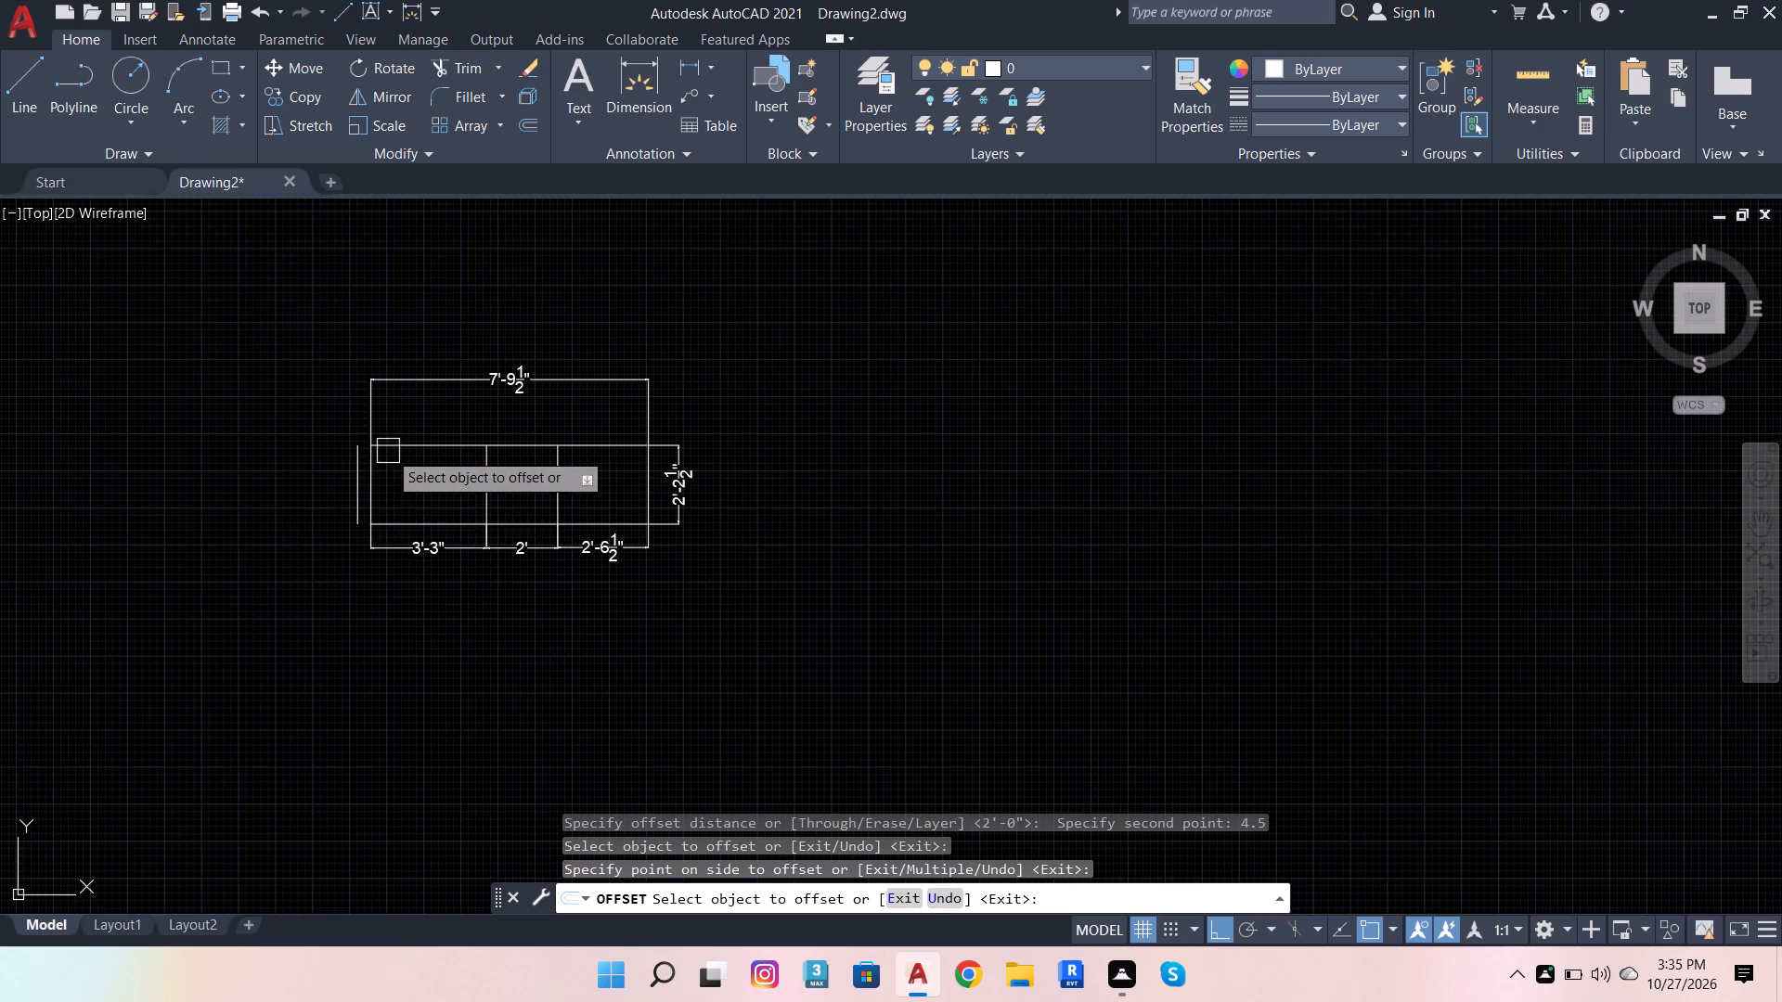
pyautogui.scroll(2, 388, 450)
pyautogui.moveTo(388, 449); pyautogui.dragTo(387, 430)
pyautogui.click(374, 342)
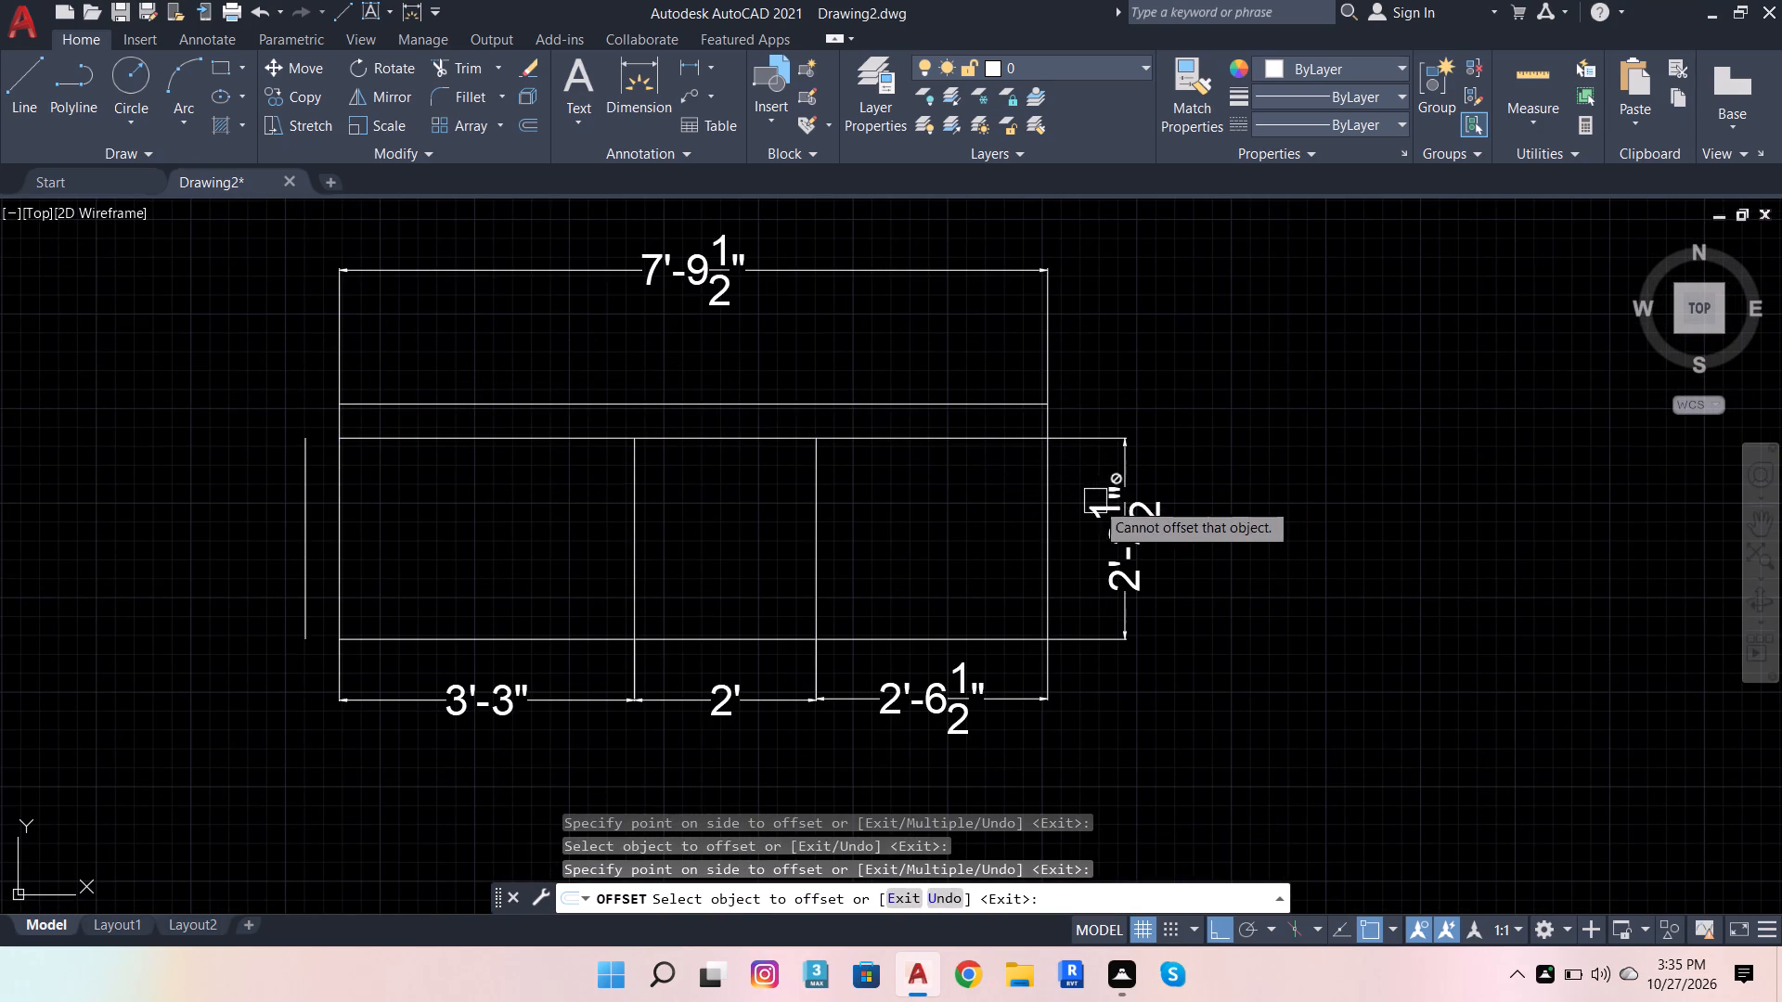
pyautogui.click(1045, 489)
pyautogui.click(1248, 429)
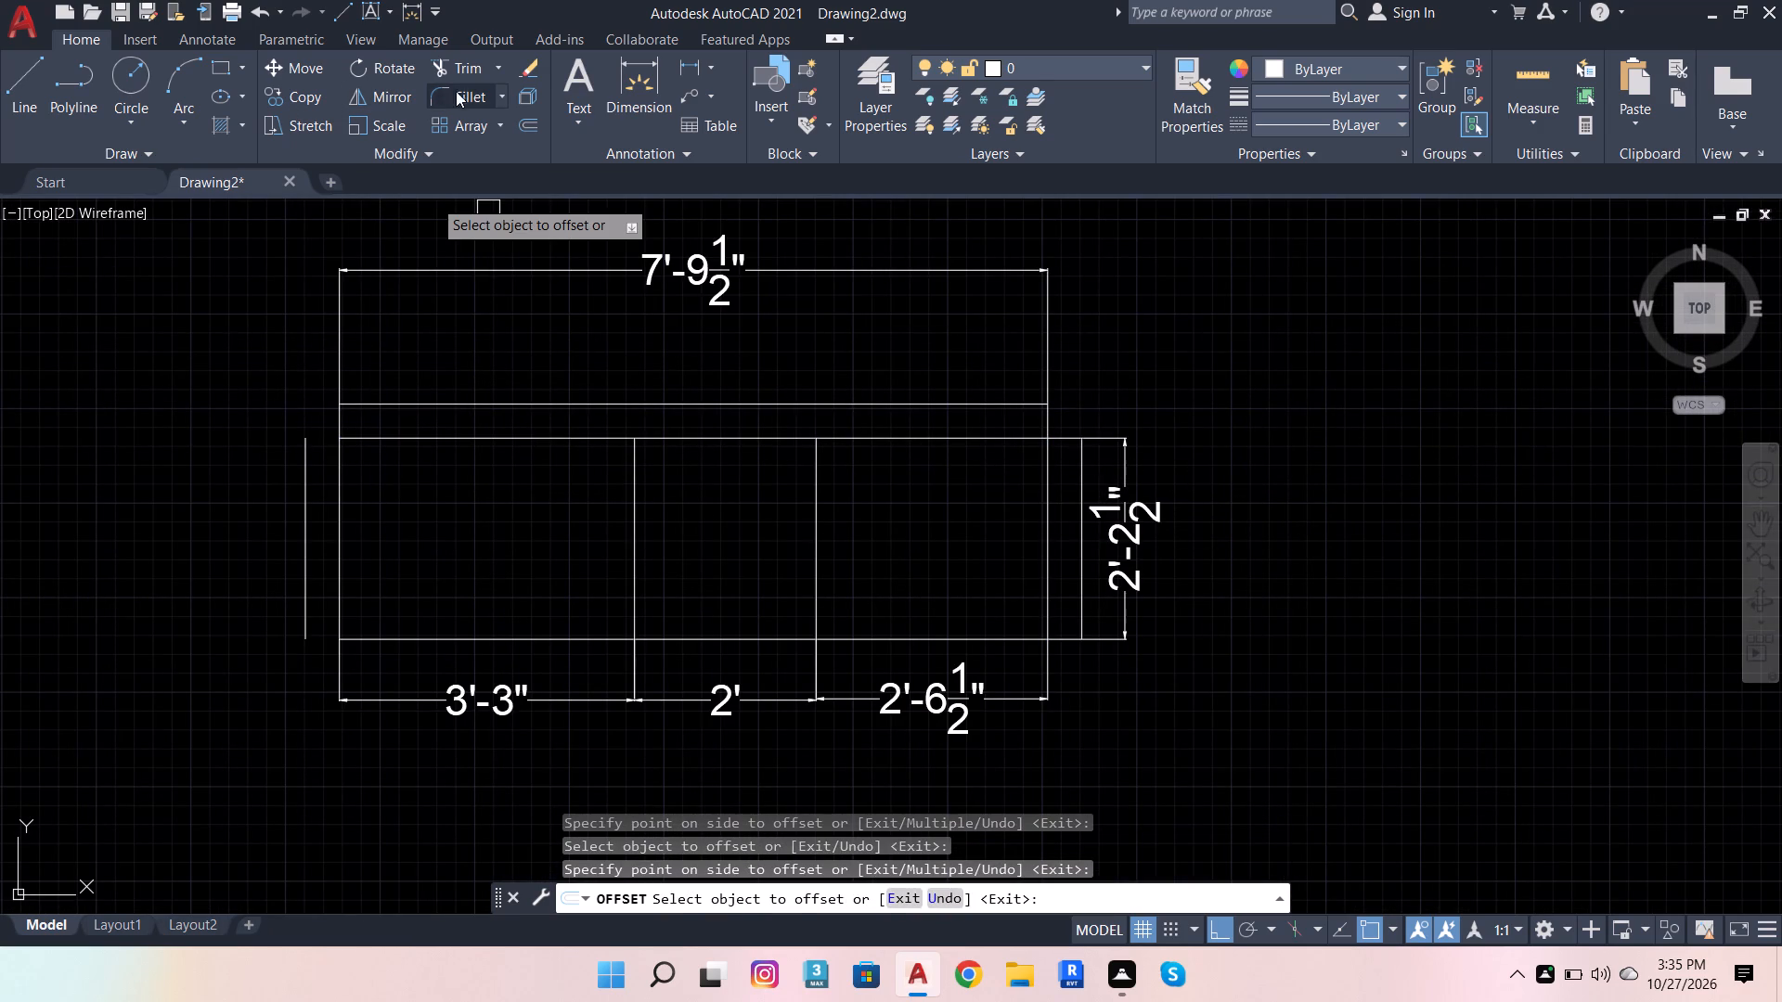
# Fillet the outer top line with both outer side lines using the Multiple option, closing the two upper corners.
pyautogui.click(458, 89)
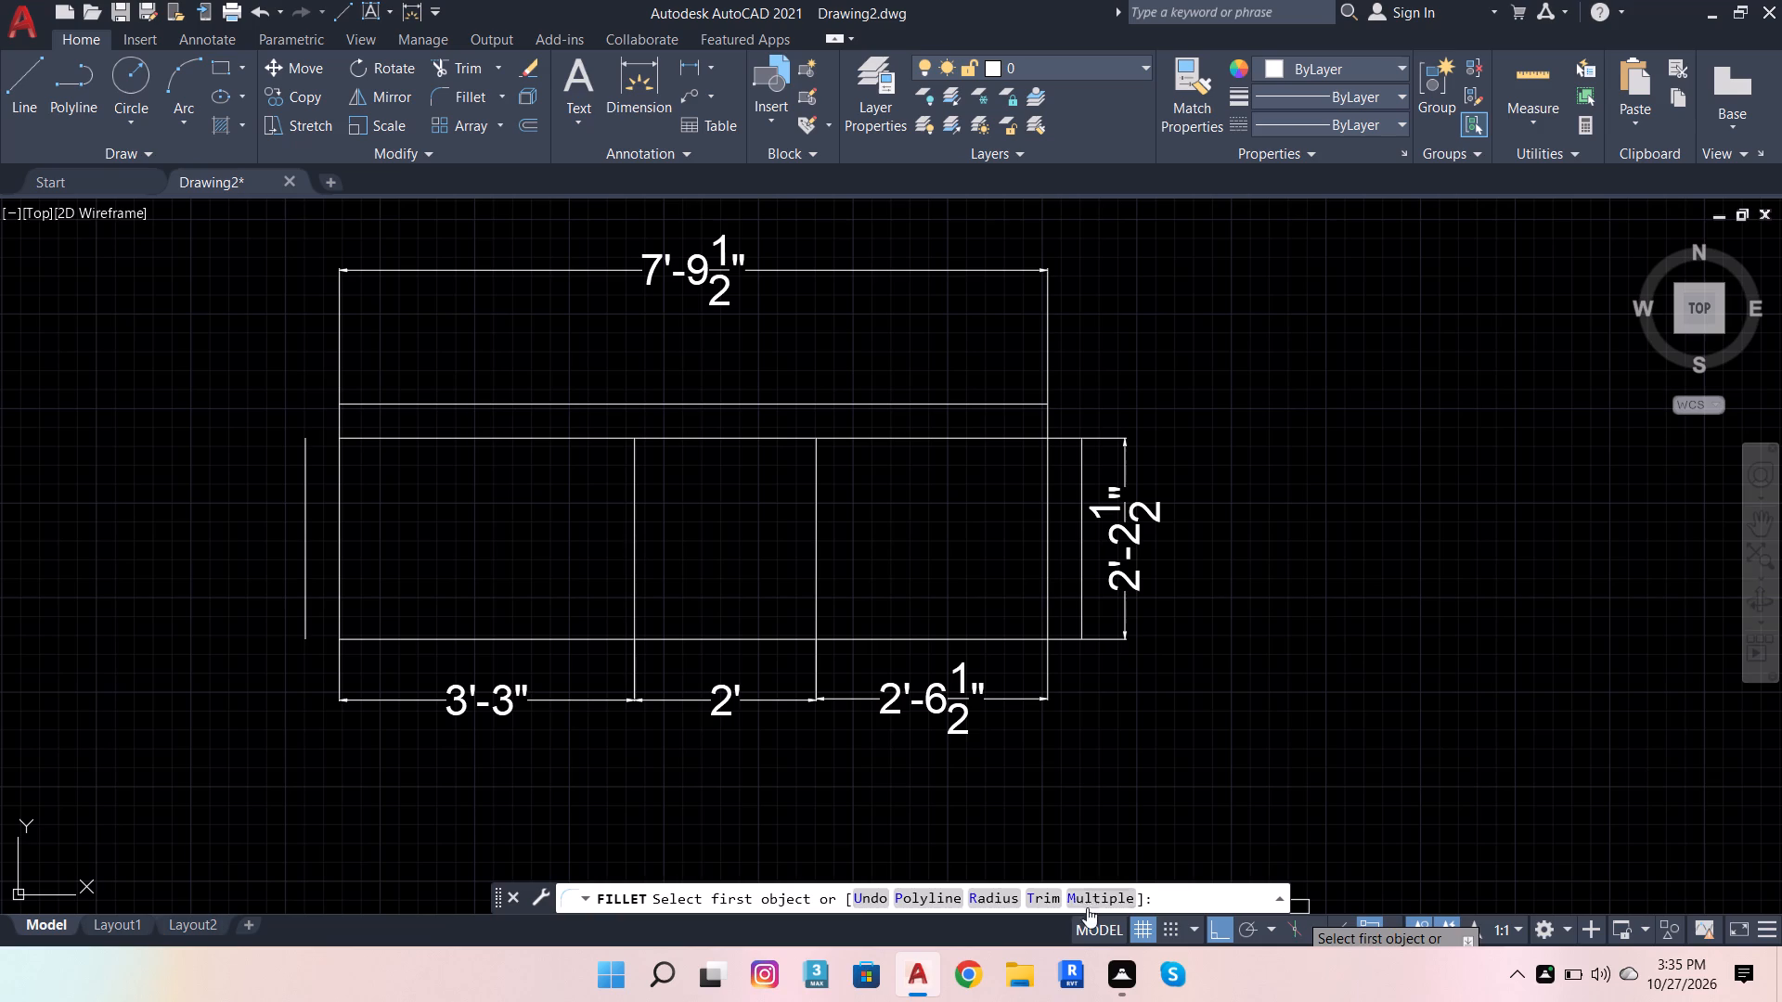
pyautogui.click(1084, 897)
pyautogui.click(300, 542)
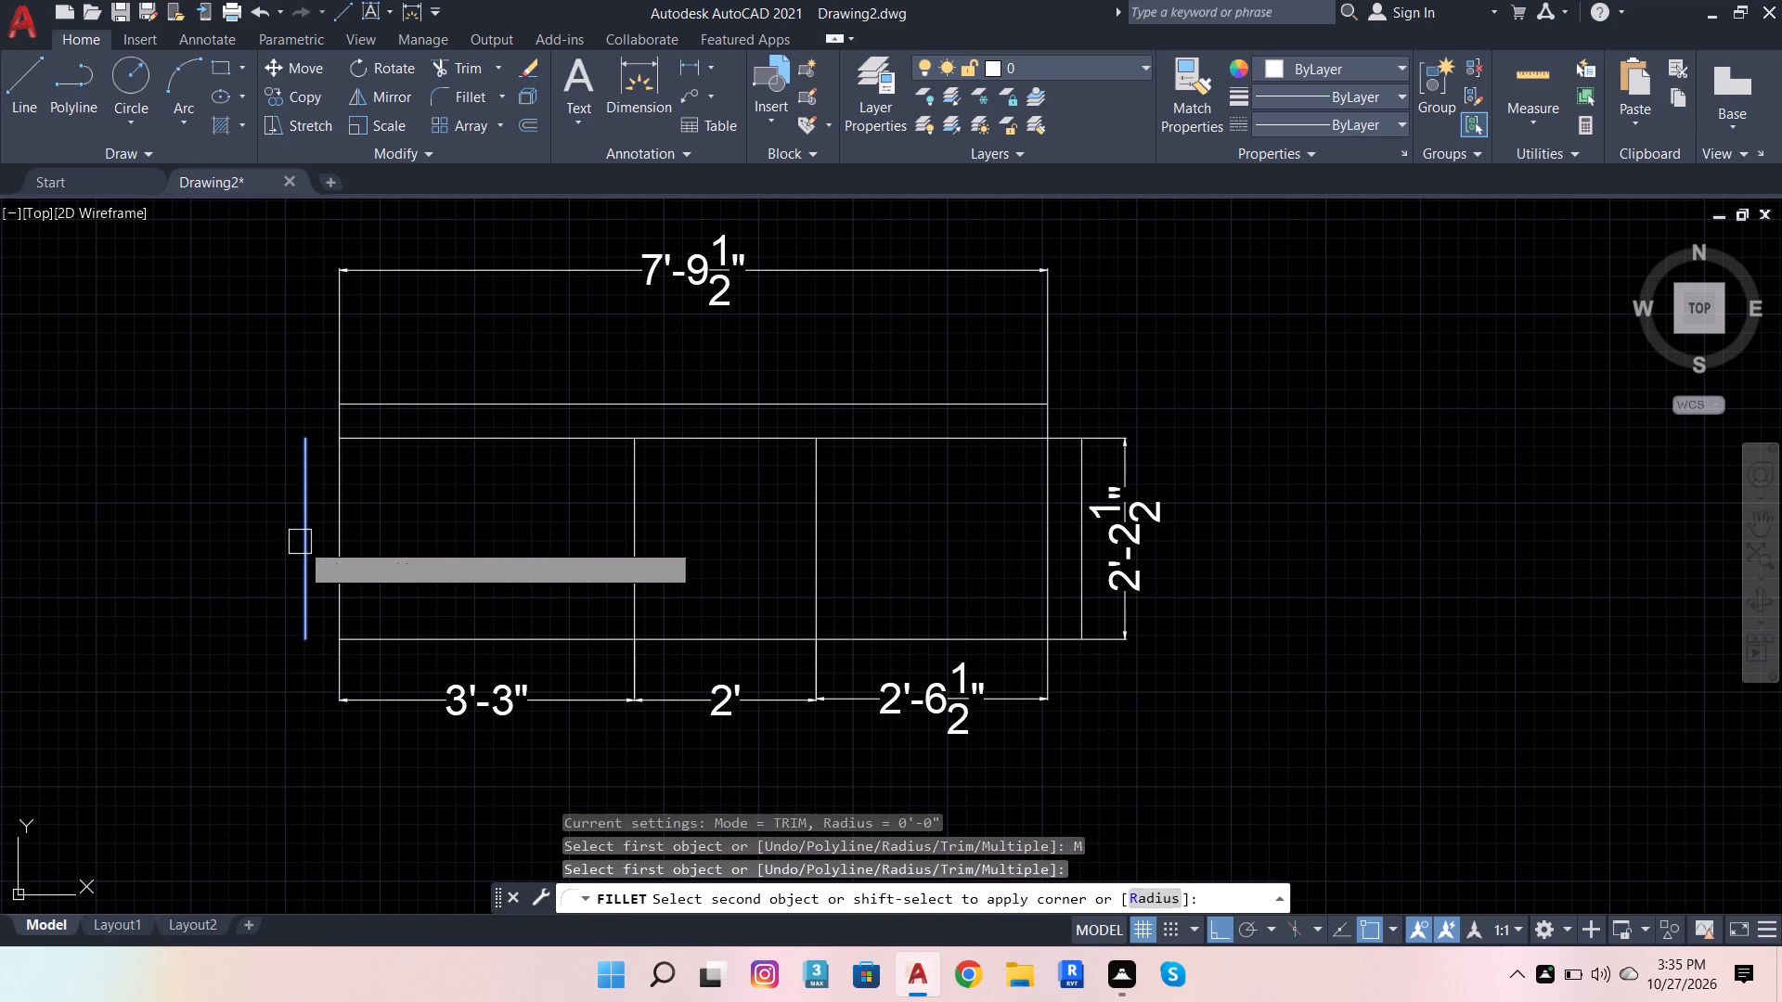
pyautogui.click(395, 399)
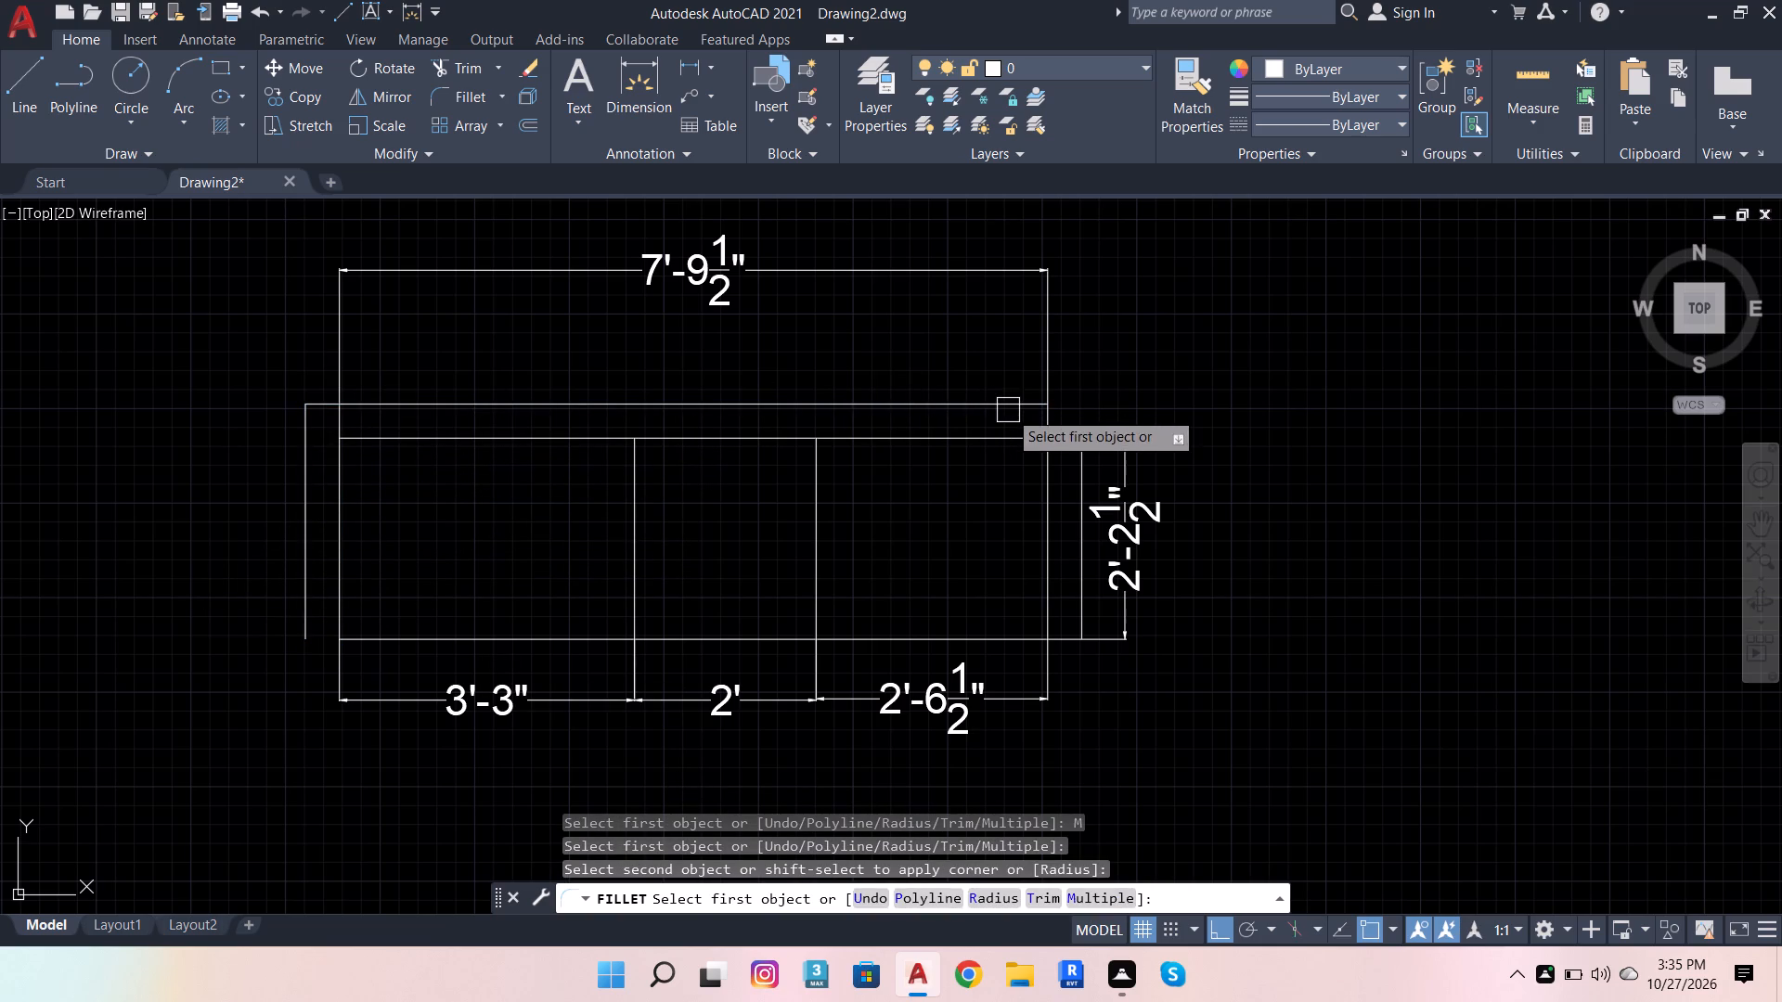
pyautogui.click(1008, 410)
pyautogui.click(1084, 479)
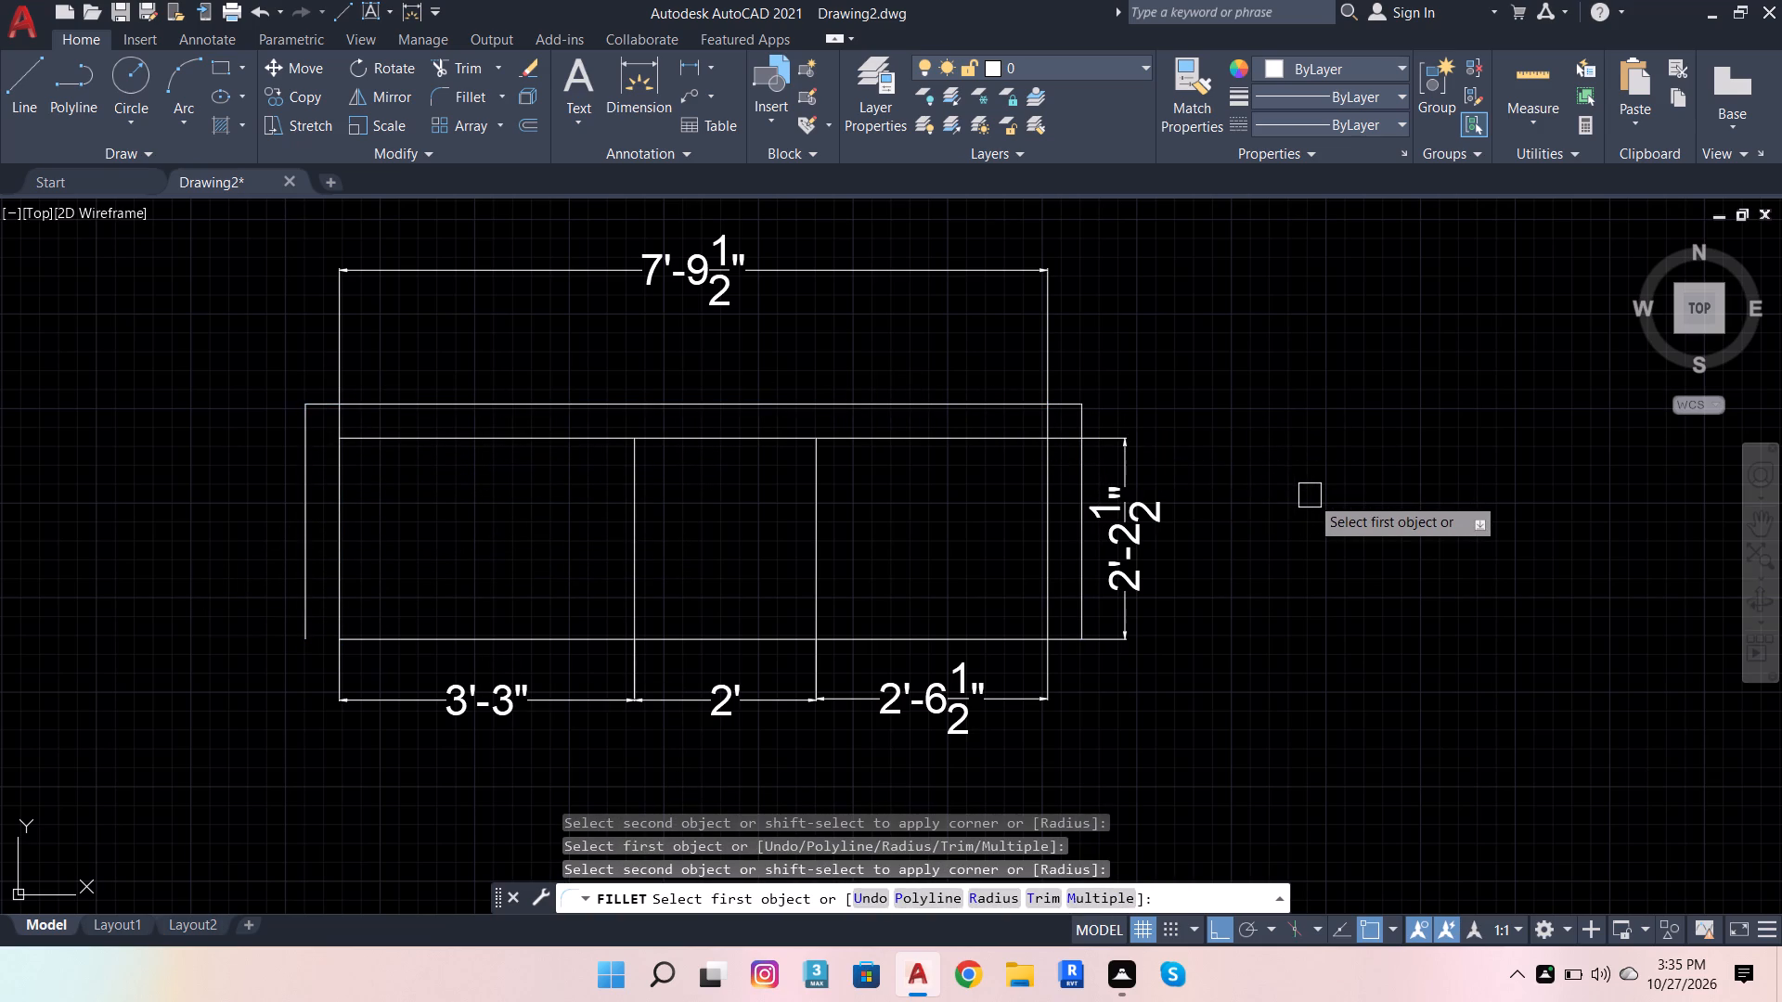
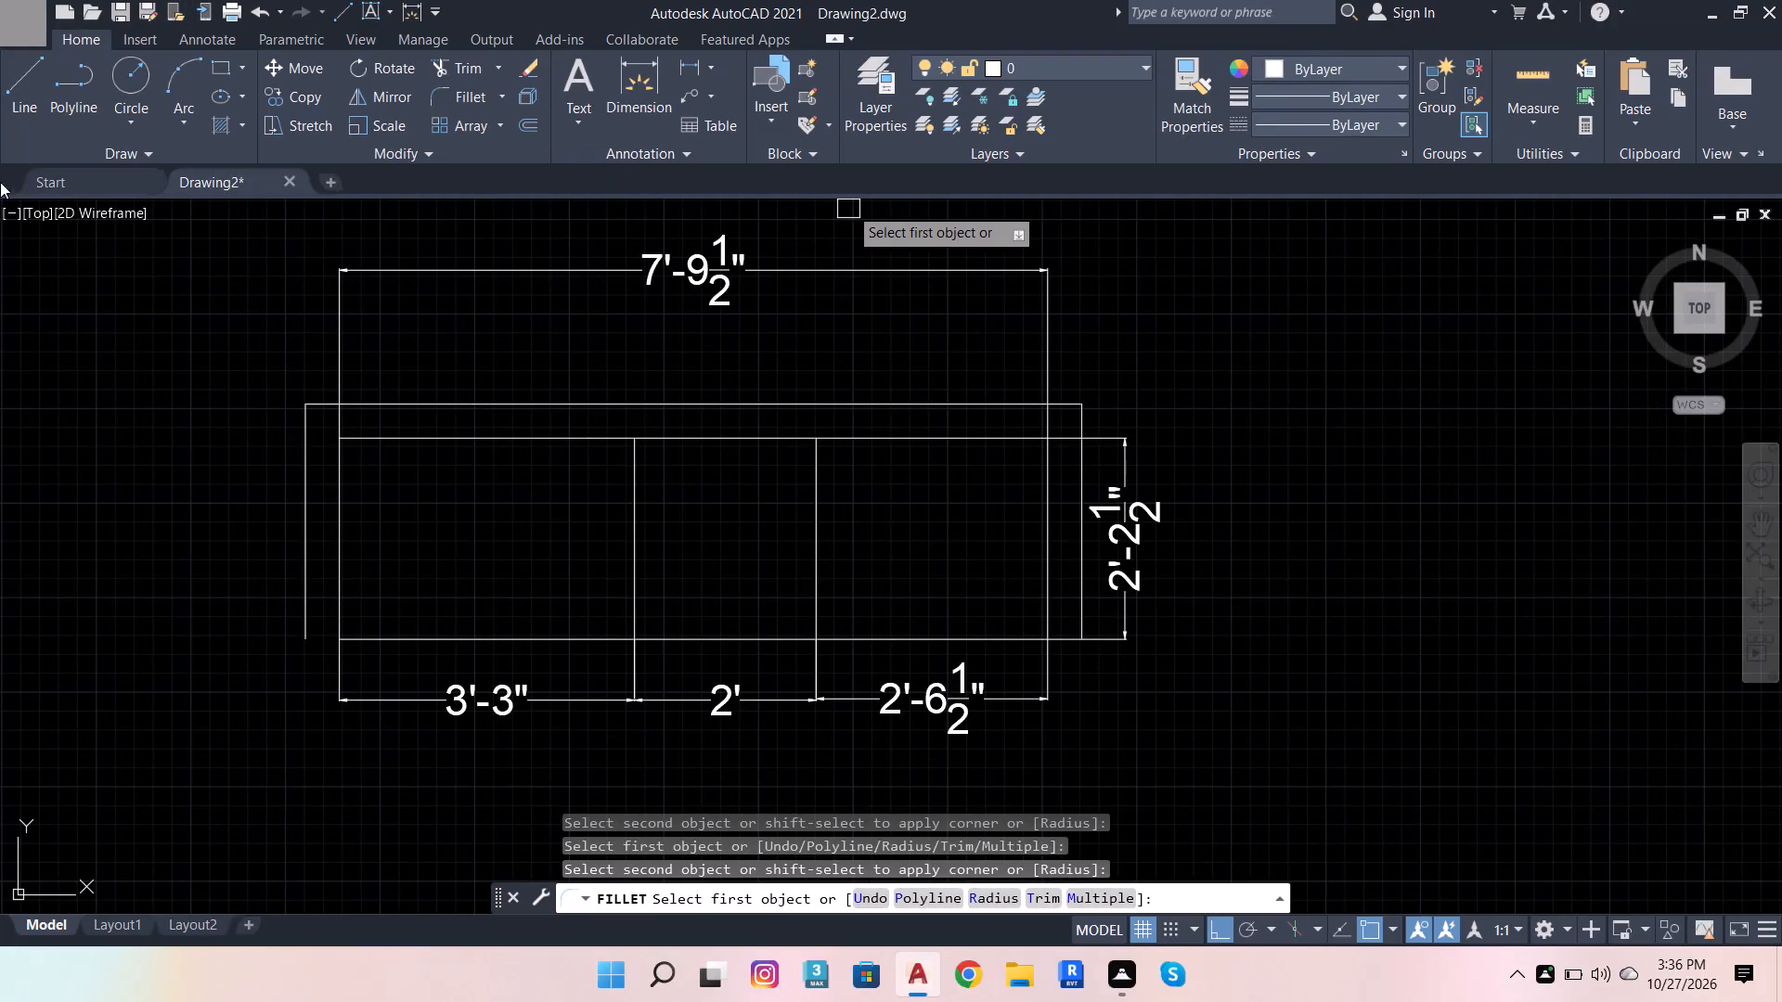
# Extend the left wall downward with lines from its outer lower end: 2' down, 4.5" across, and back up to the rectangle's lower-left corner.
pyautogui.click(34, 79)
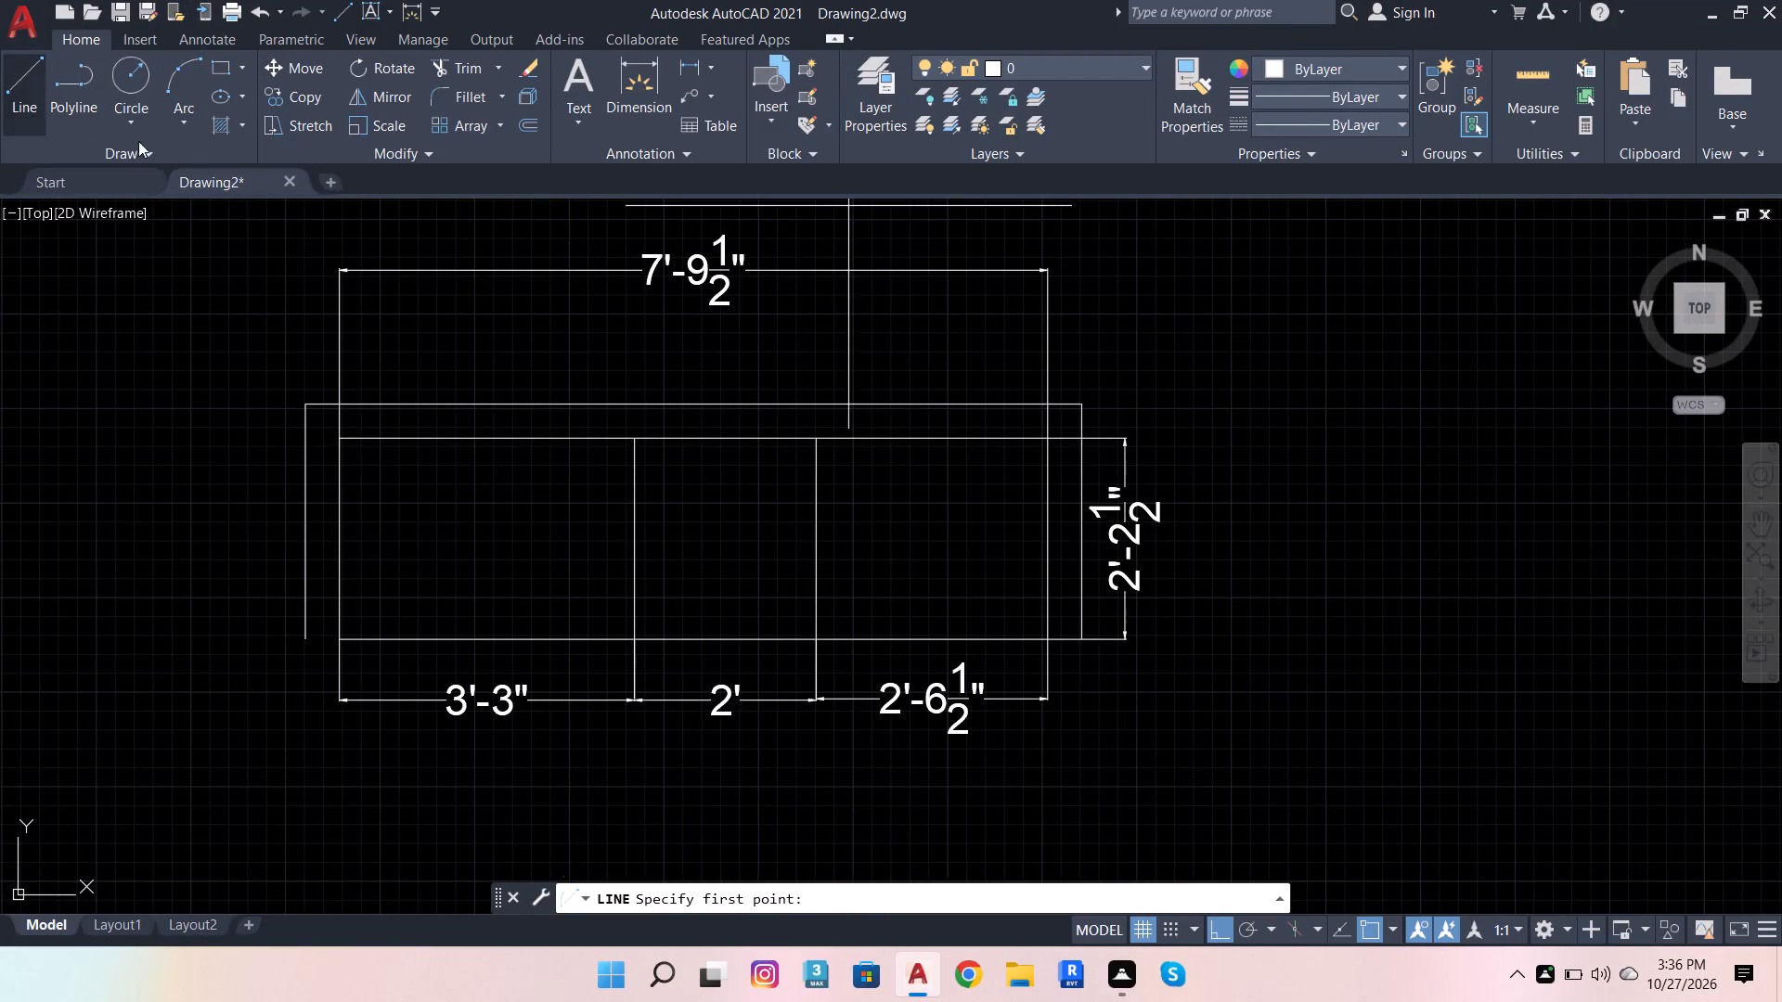
pyautogui.scroll(-2, 318, 336)
pyautogui.click(313, 454)
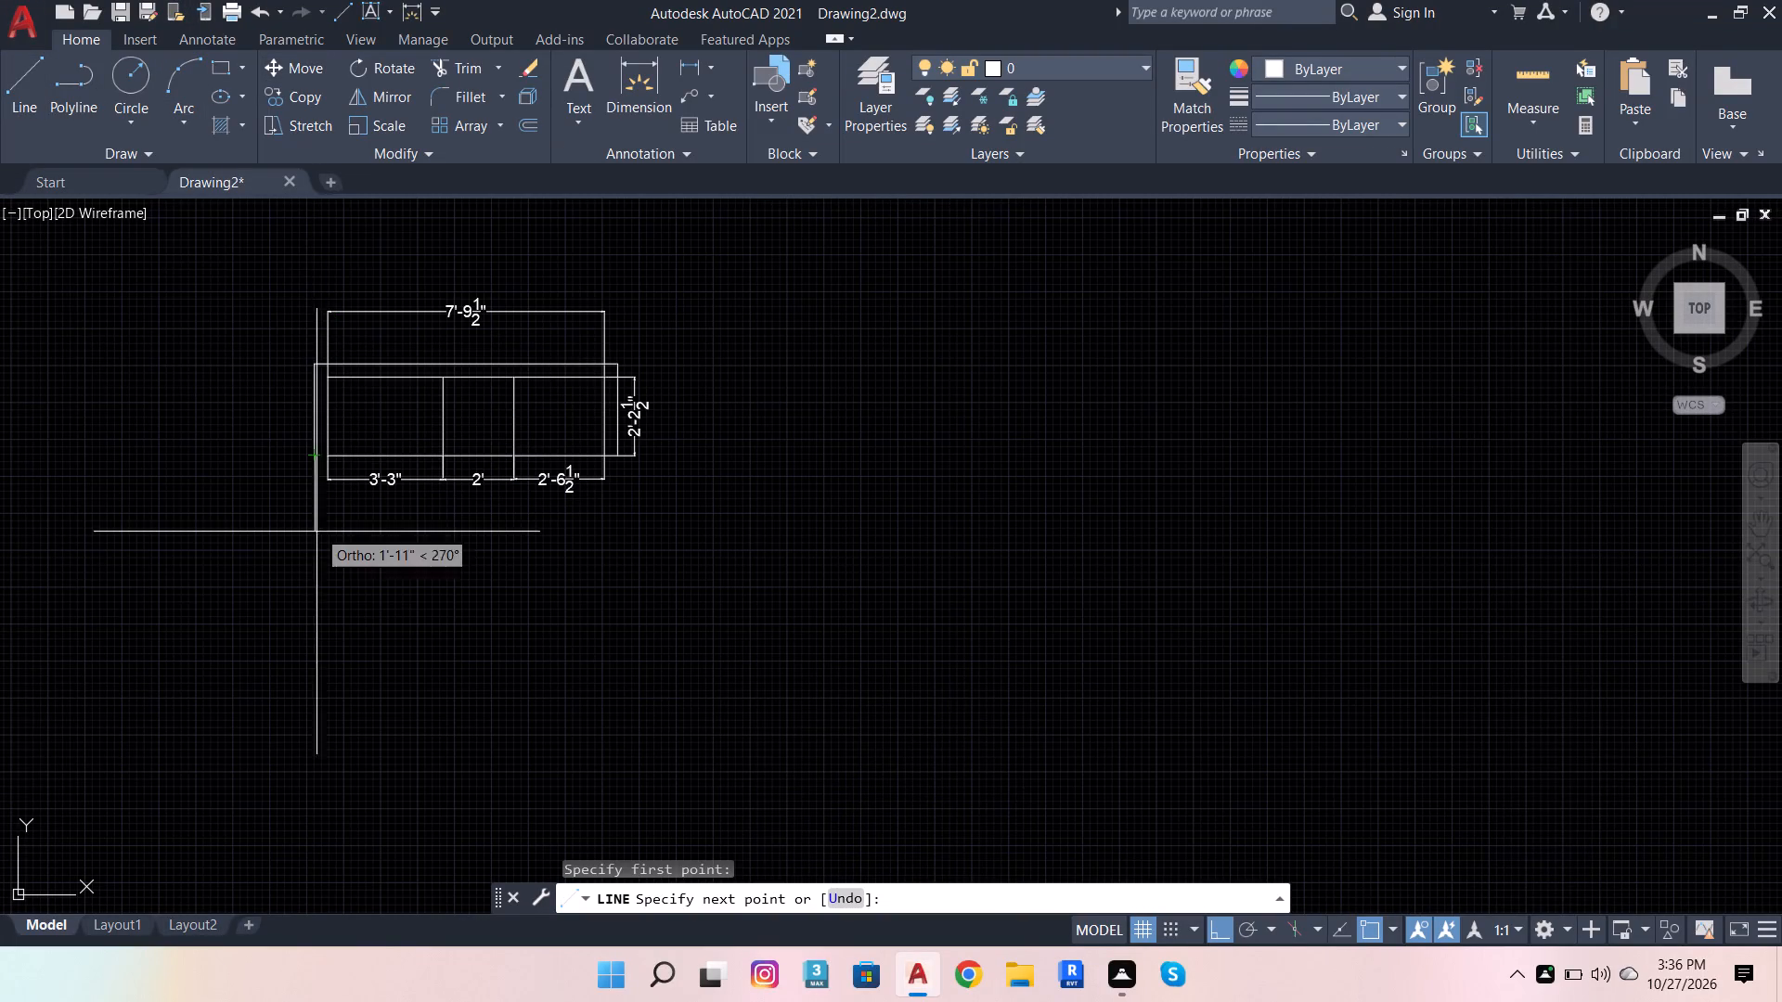
pyautogui.write("2'")
pyautogui.press('Return')
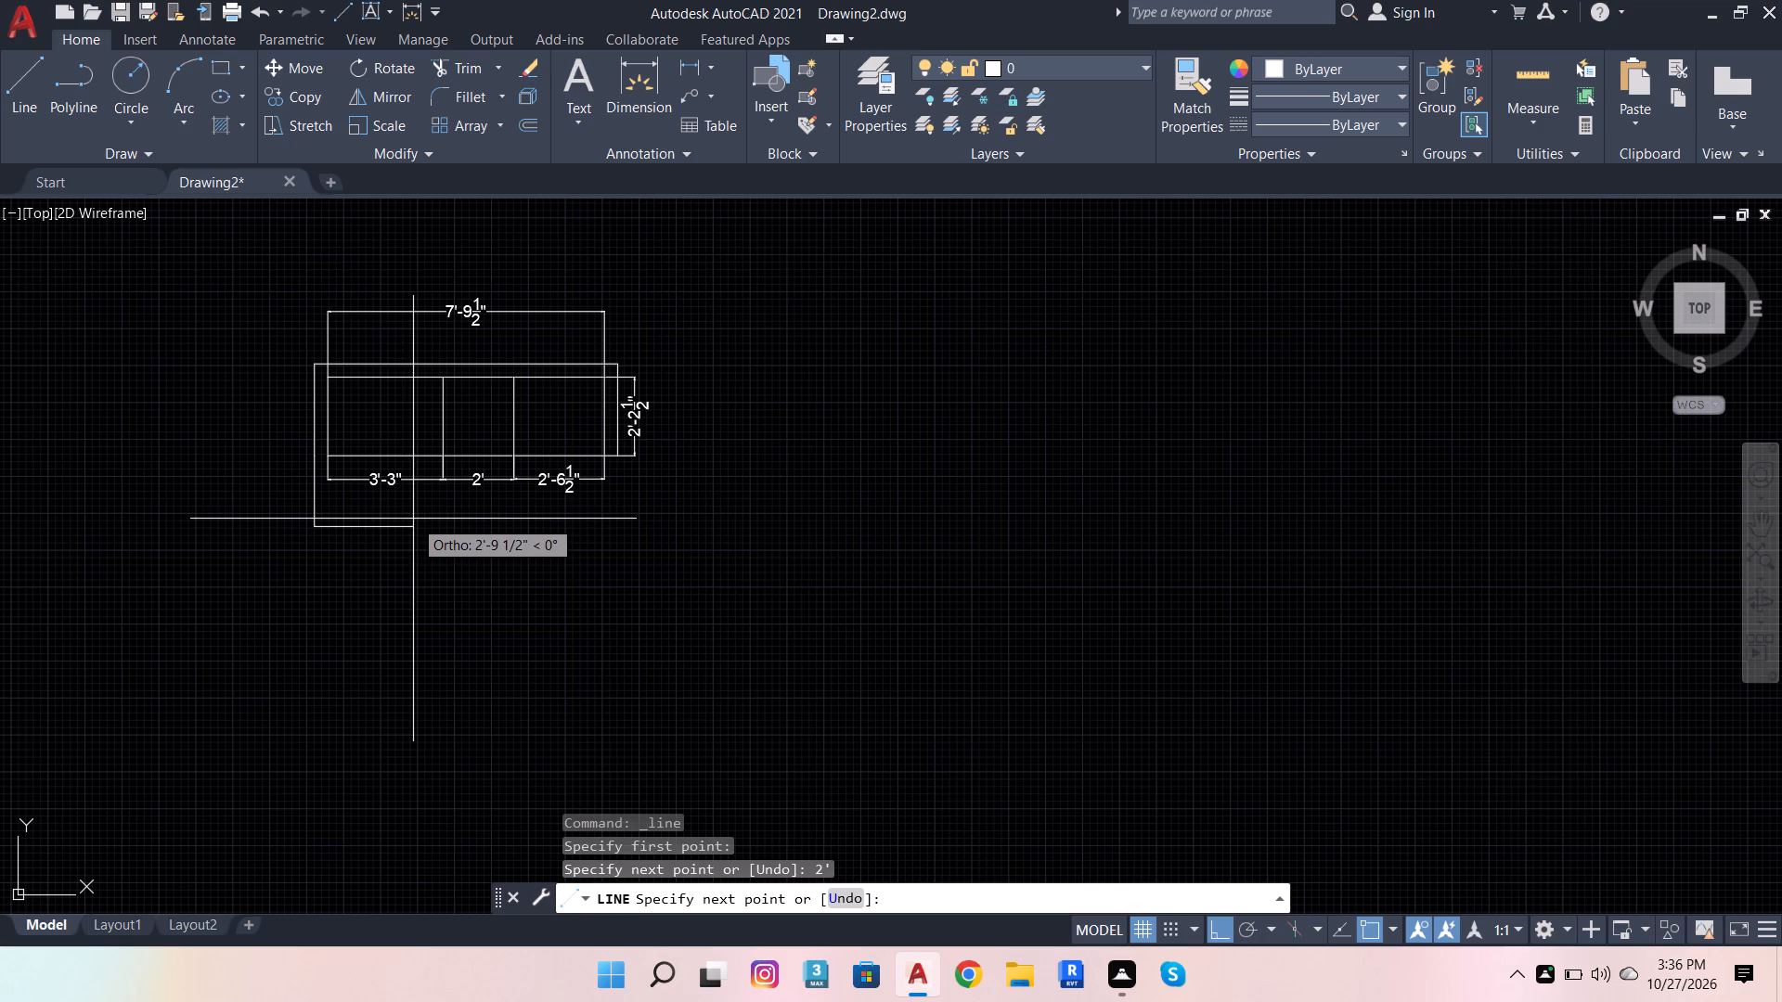
pyautogui.write('4.5')
pyautogui.press('Return')
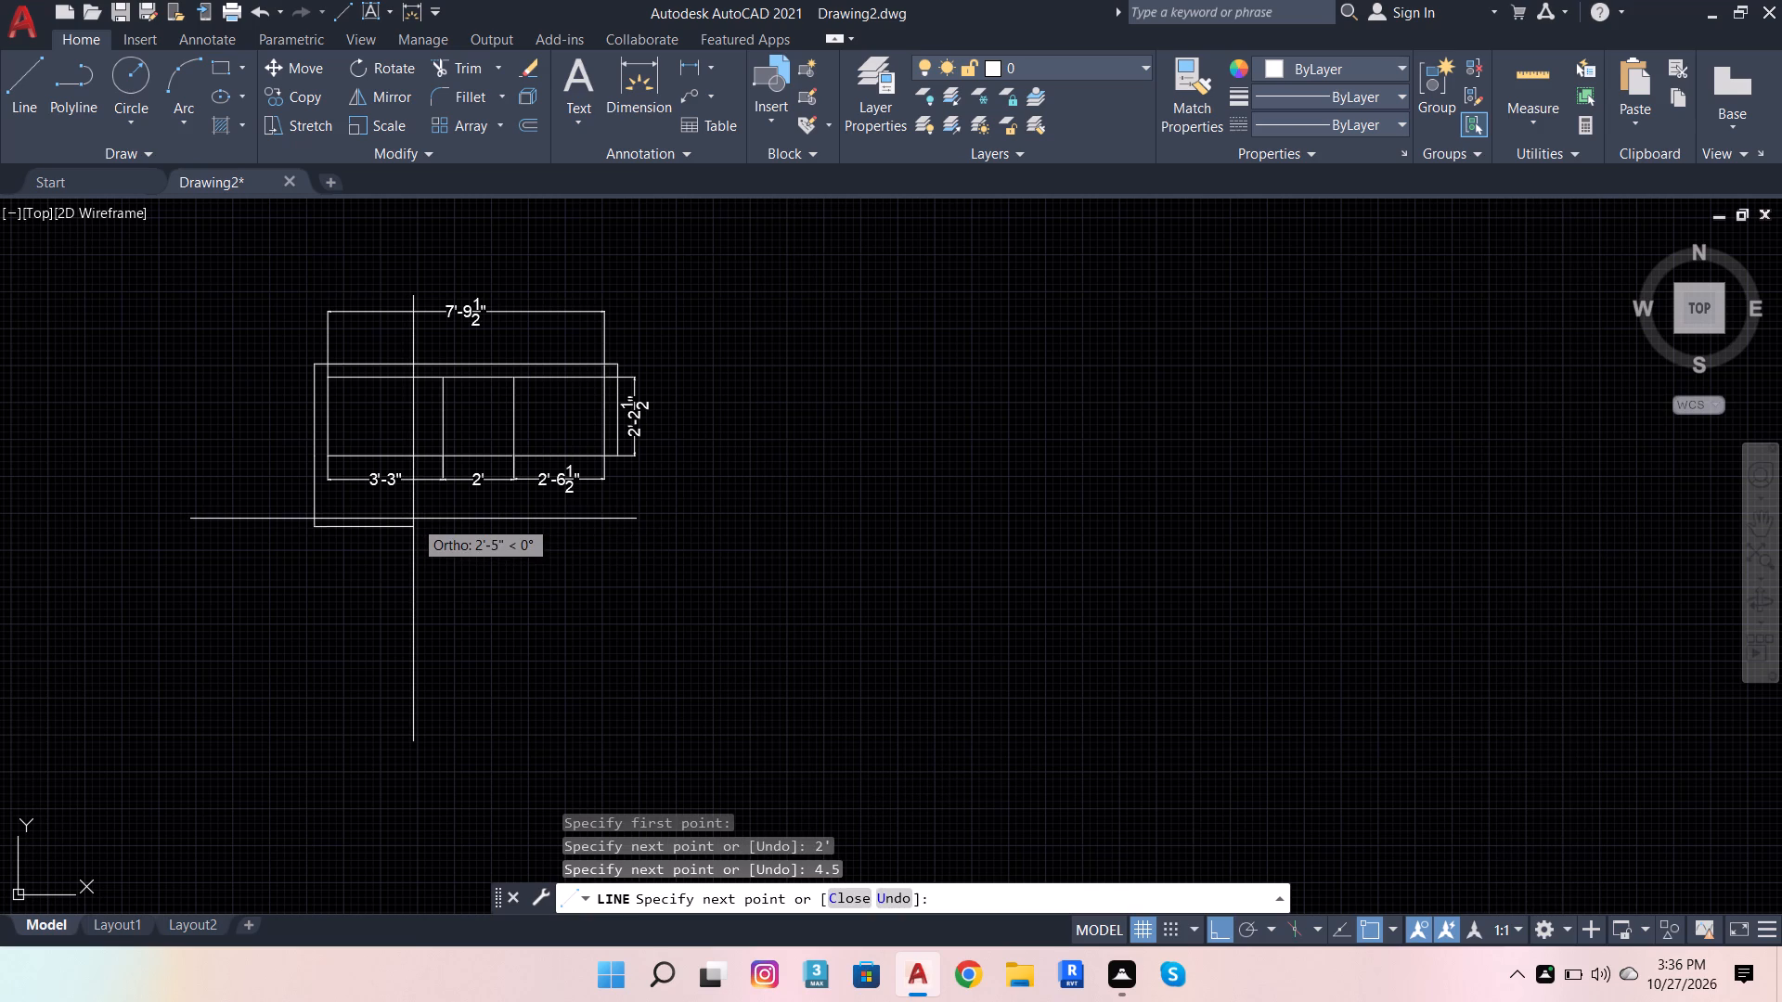
pyautogui.scroll(1, 329, 473)
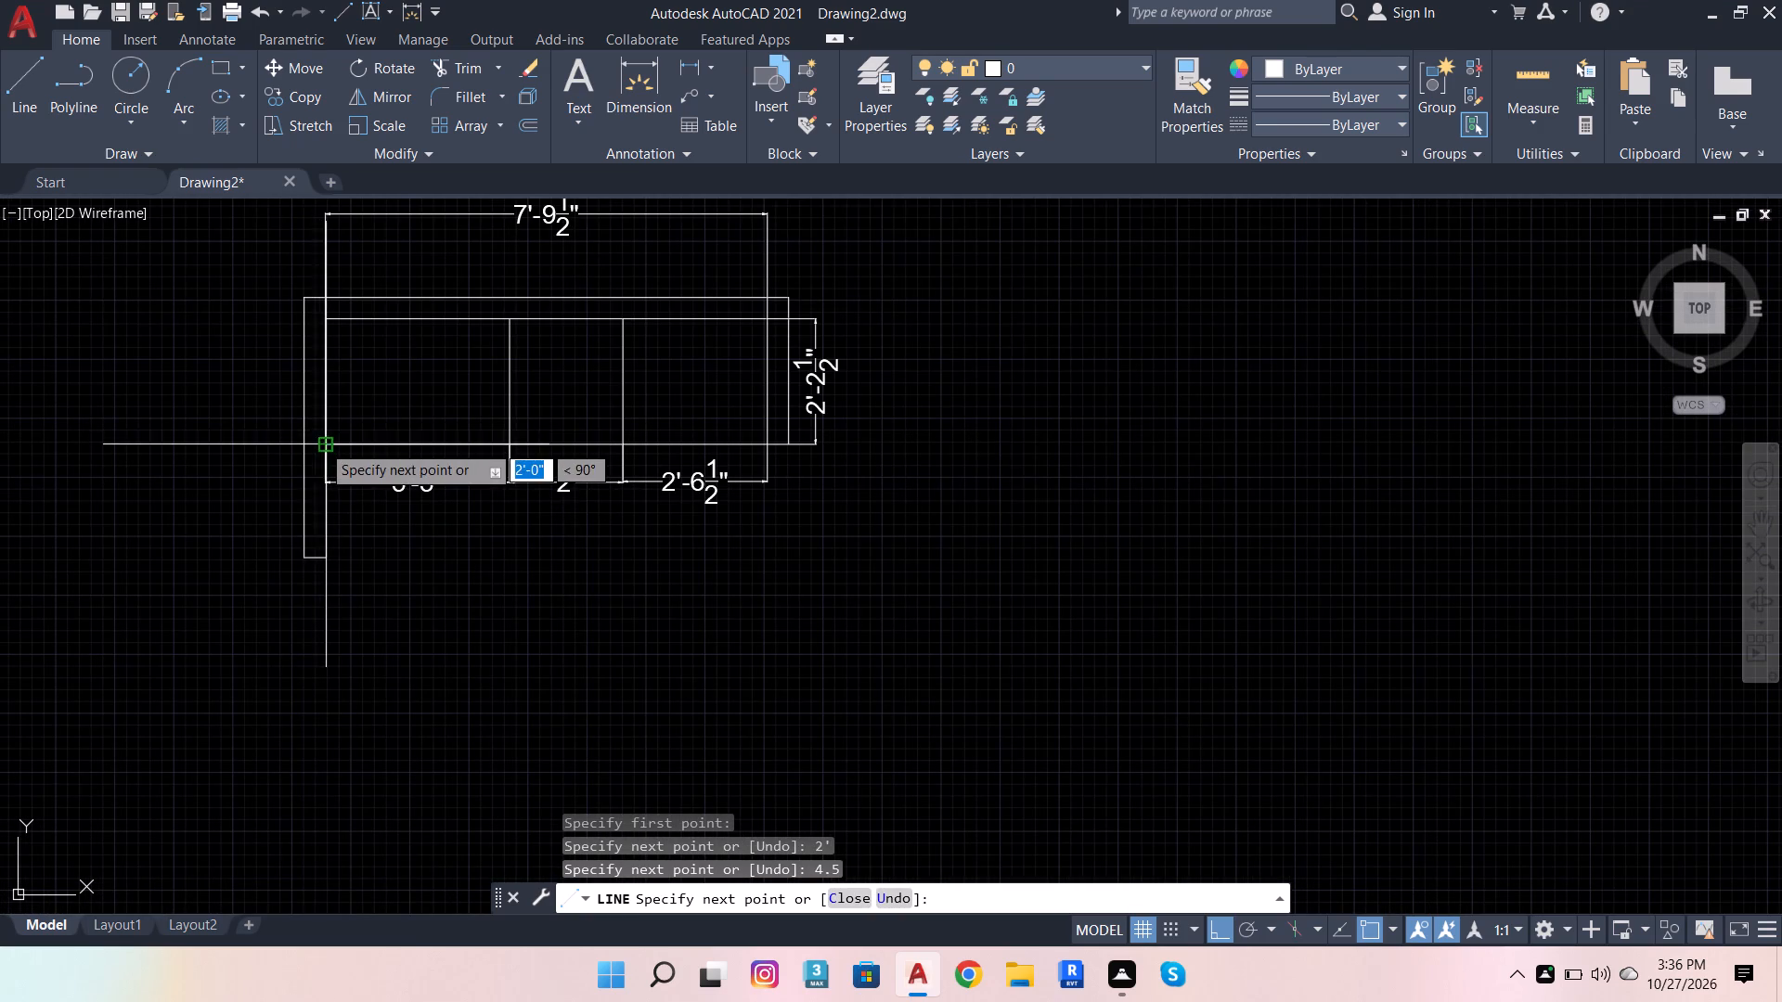
pyautogui.click(321, 443)
pyautogui.press('space')
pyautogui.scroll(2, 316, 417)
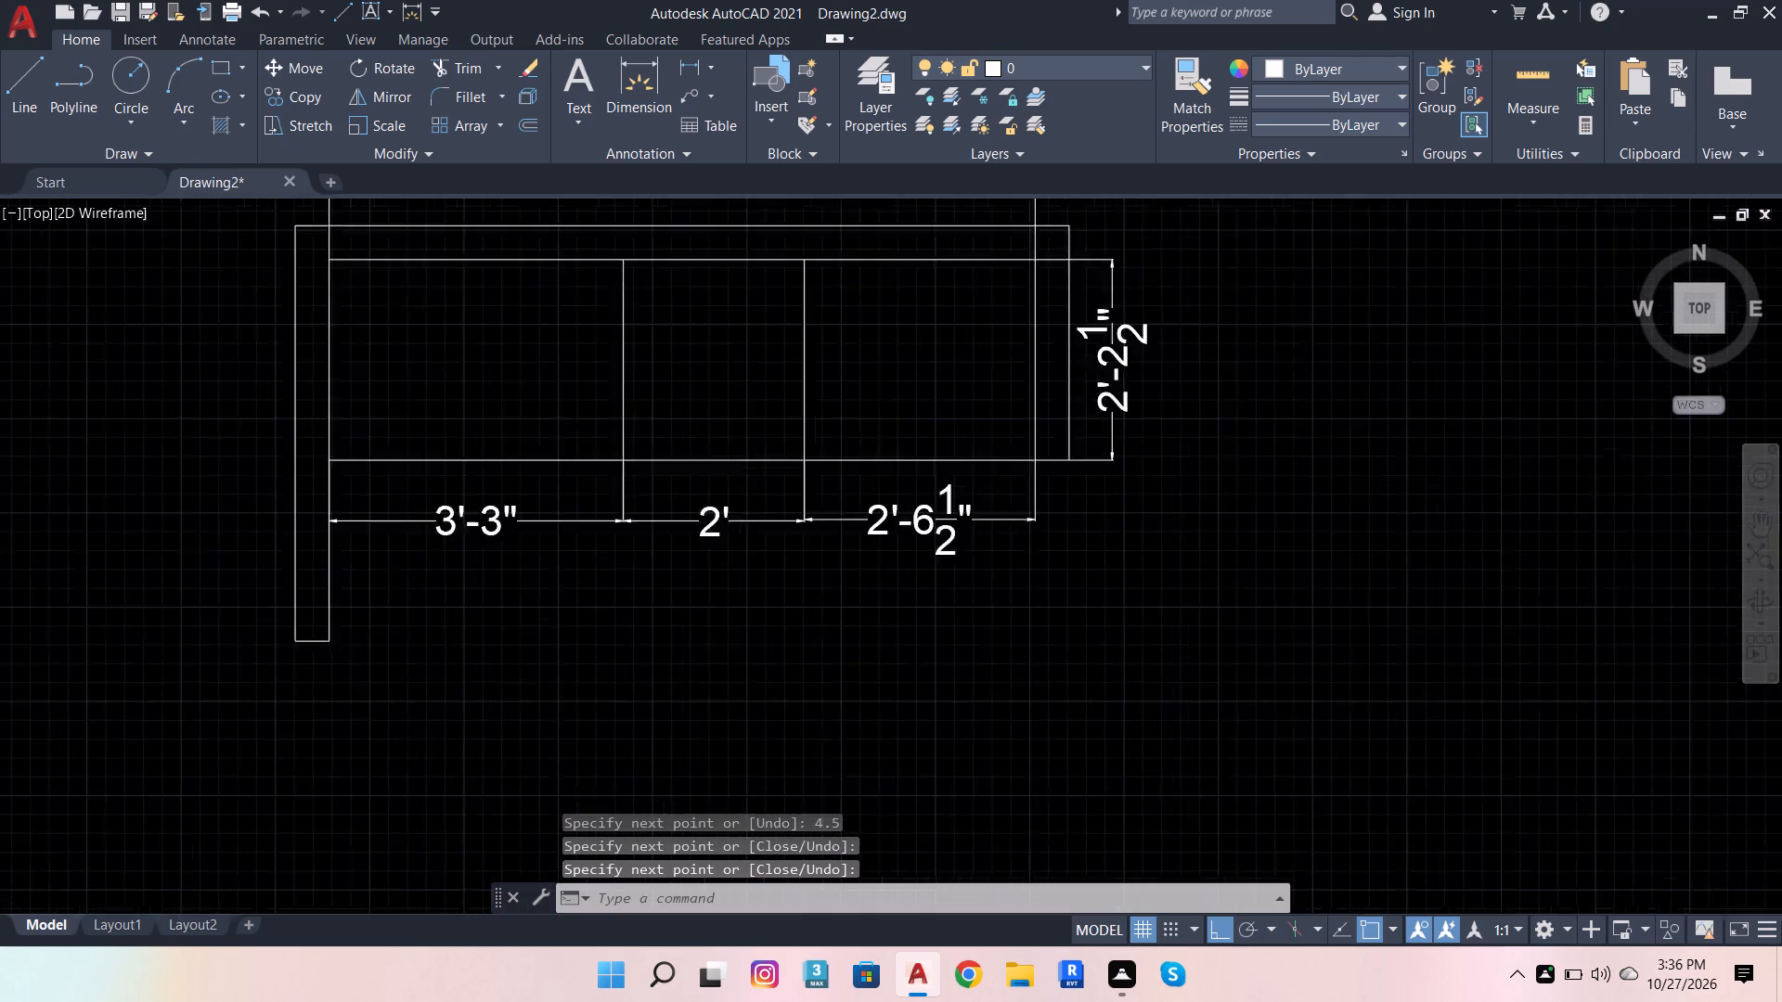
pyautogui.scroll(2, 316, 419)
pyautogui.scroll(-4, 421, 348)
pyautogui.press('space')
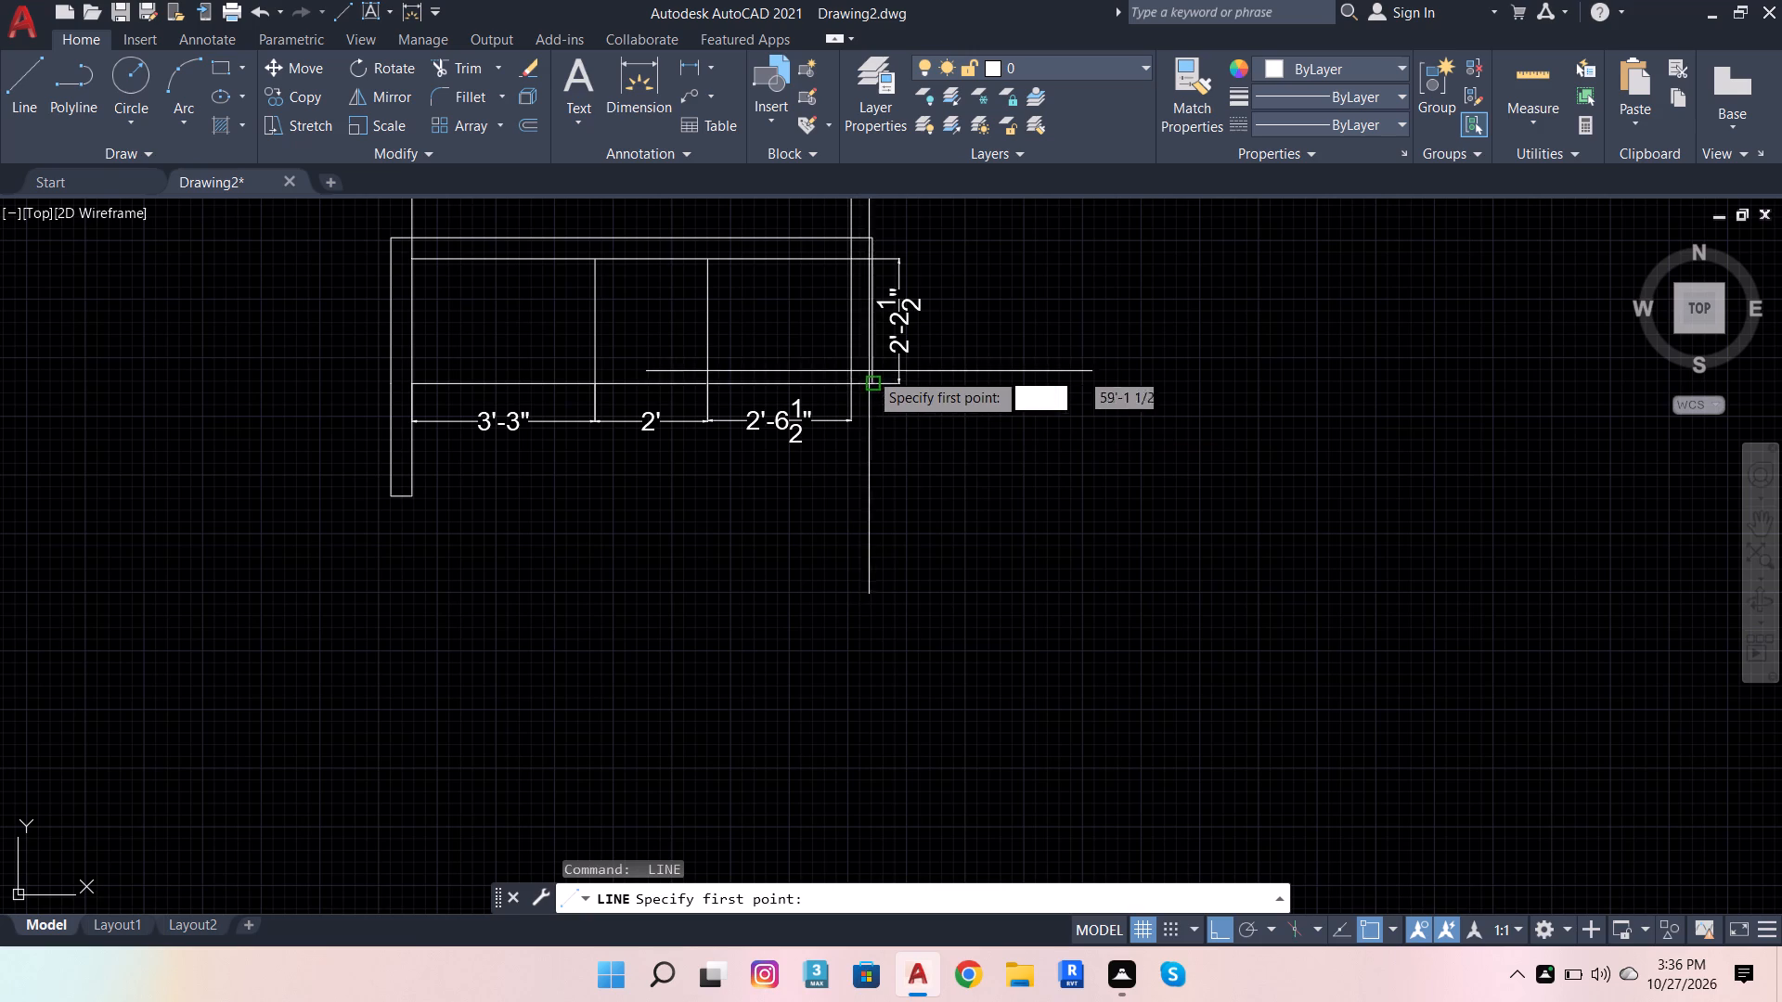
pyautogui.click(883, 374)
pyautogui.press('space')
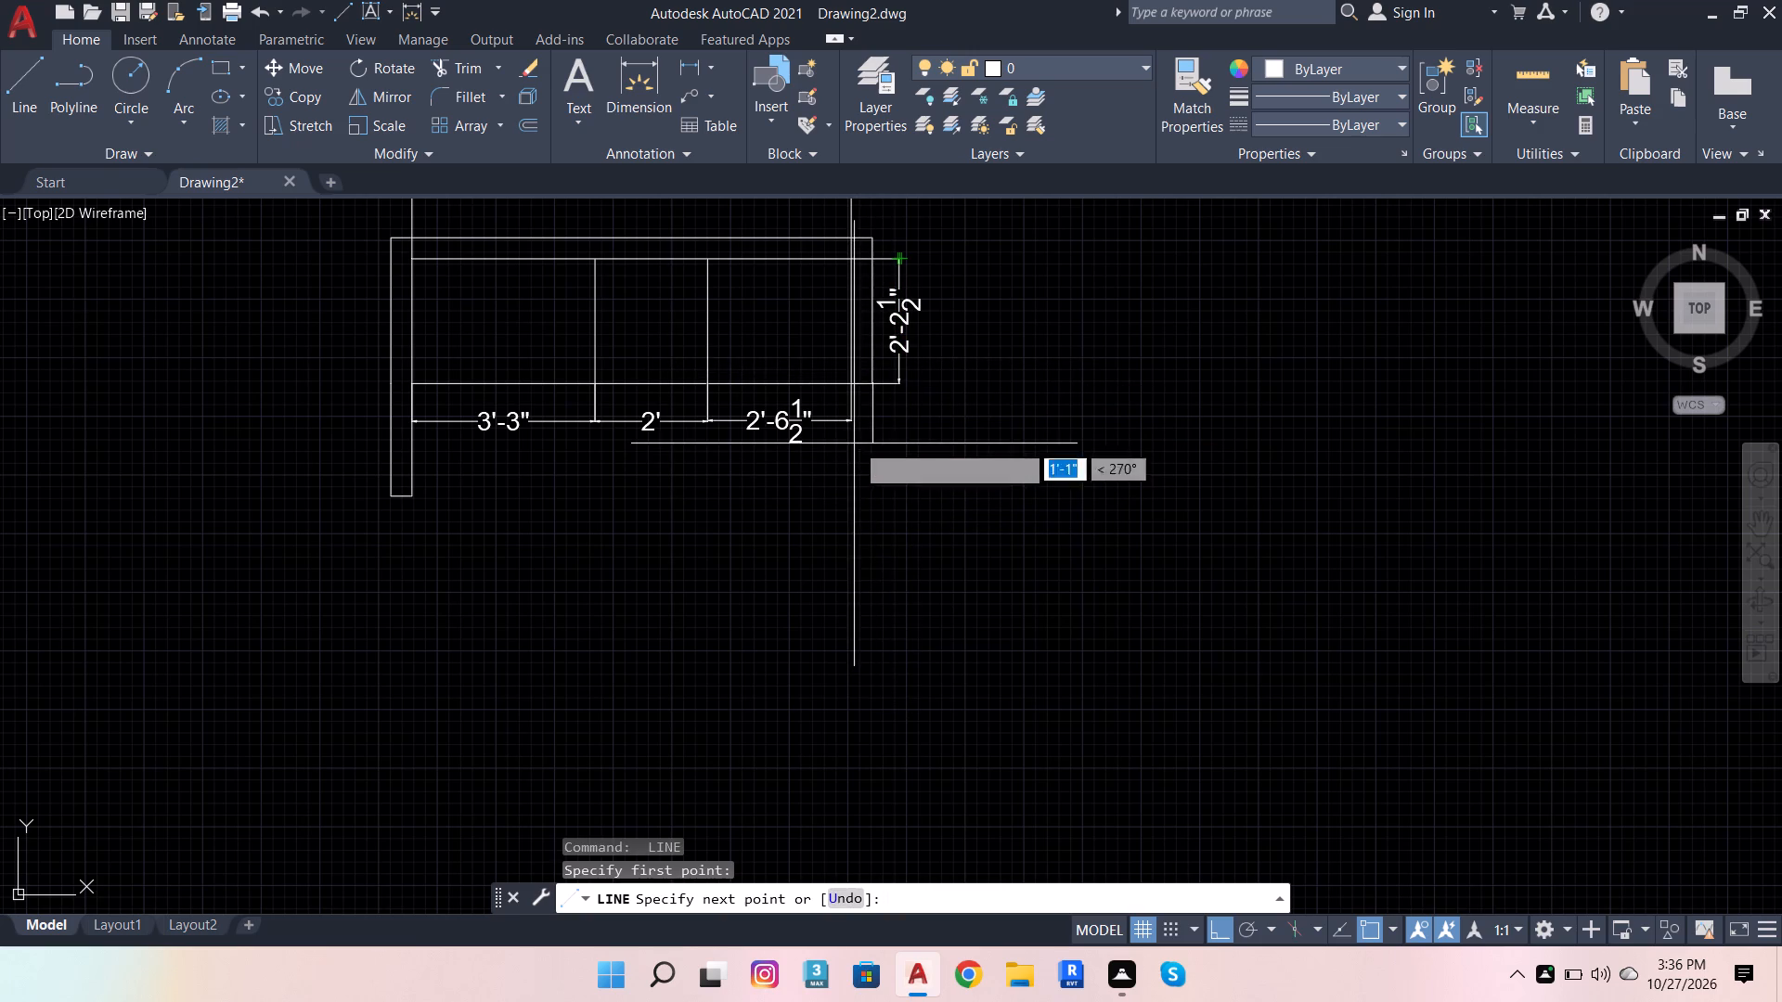
# Extend the right wall downward with lines from its outer lower end: 1' down, 4.5" inward, and back up to the rectangle's lower-right corner.
pyautogui.press('space')
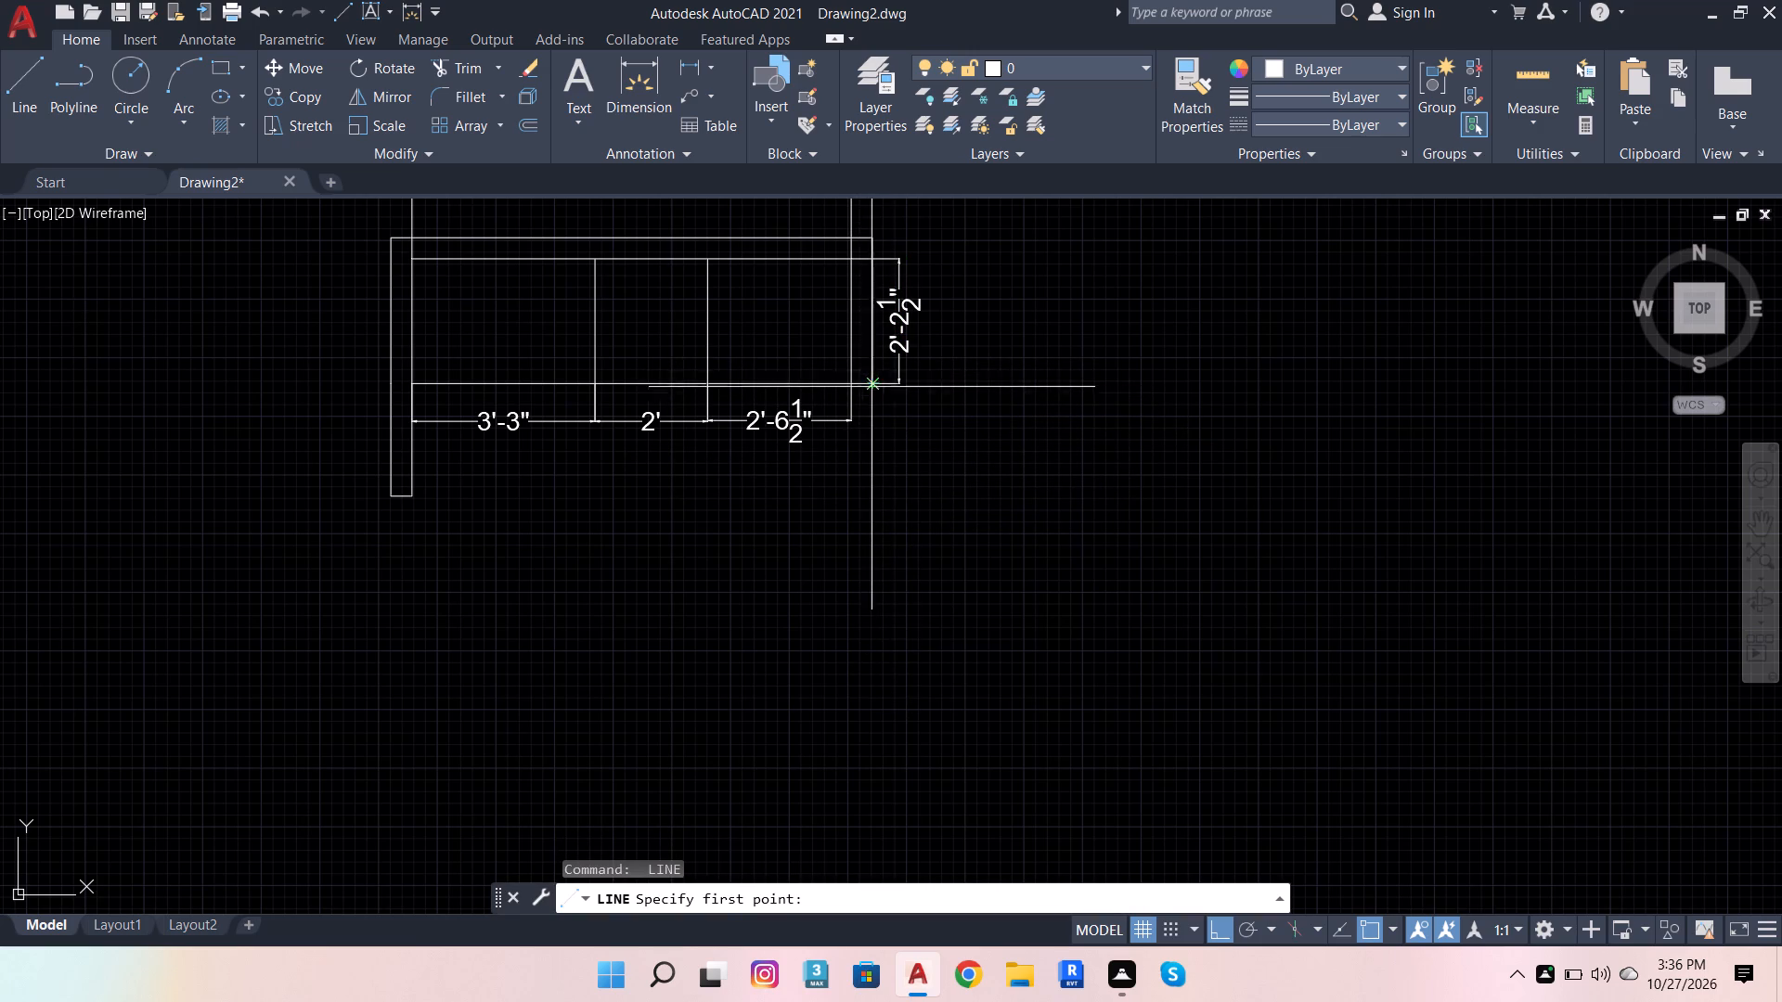
pyautogui.click(872, 389)
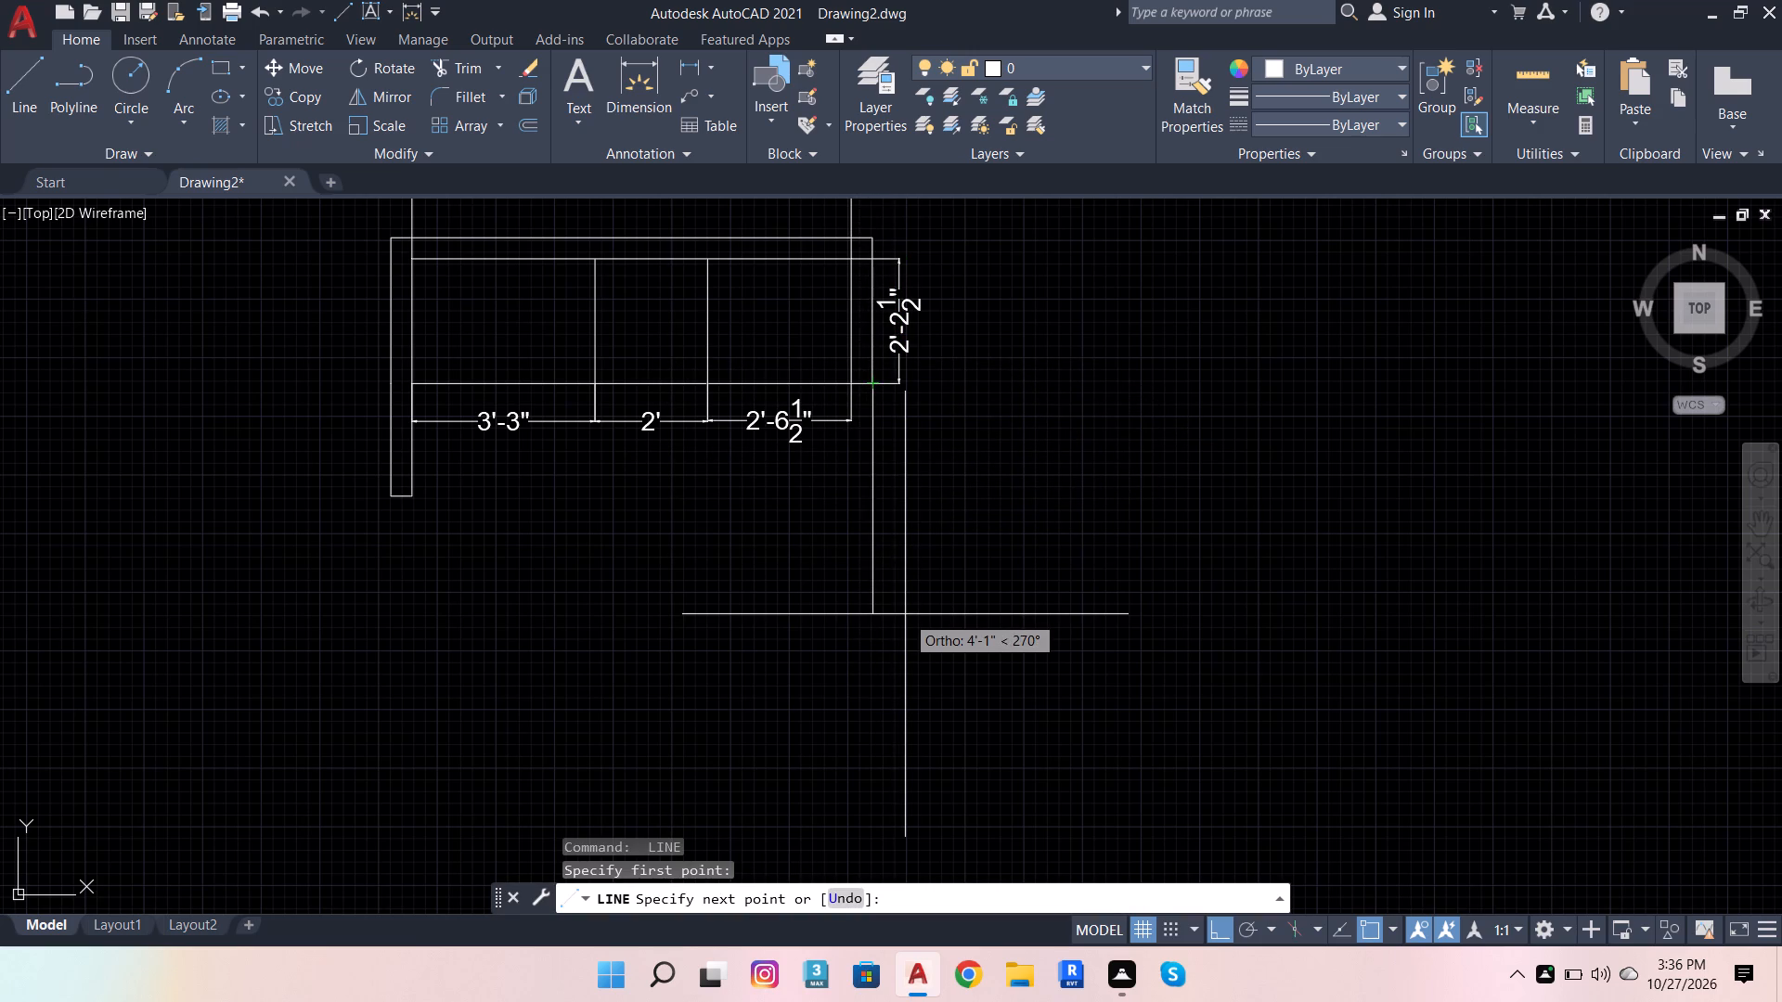
pyautogui.write("1'")
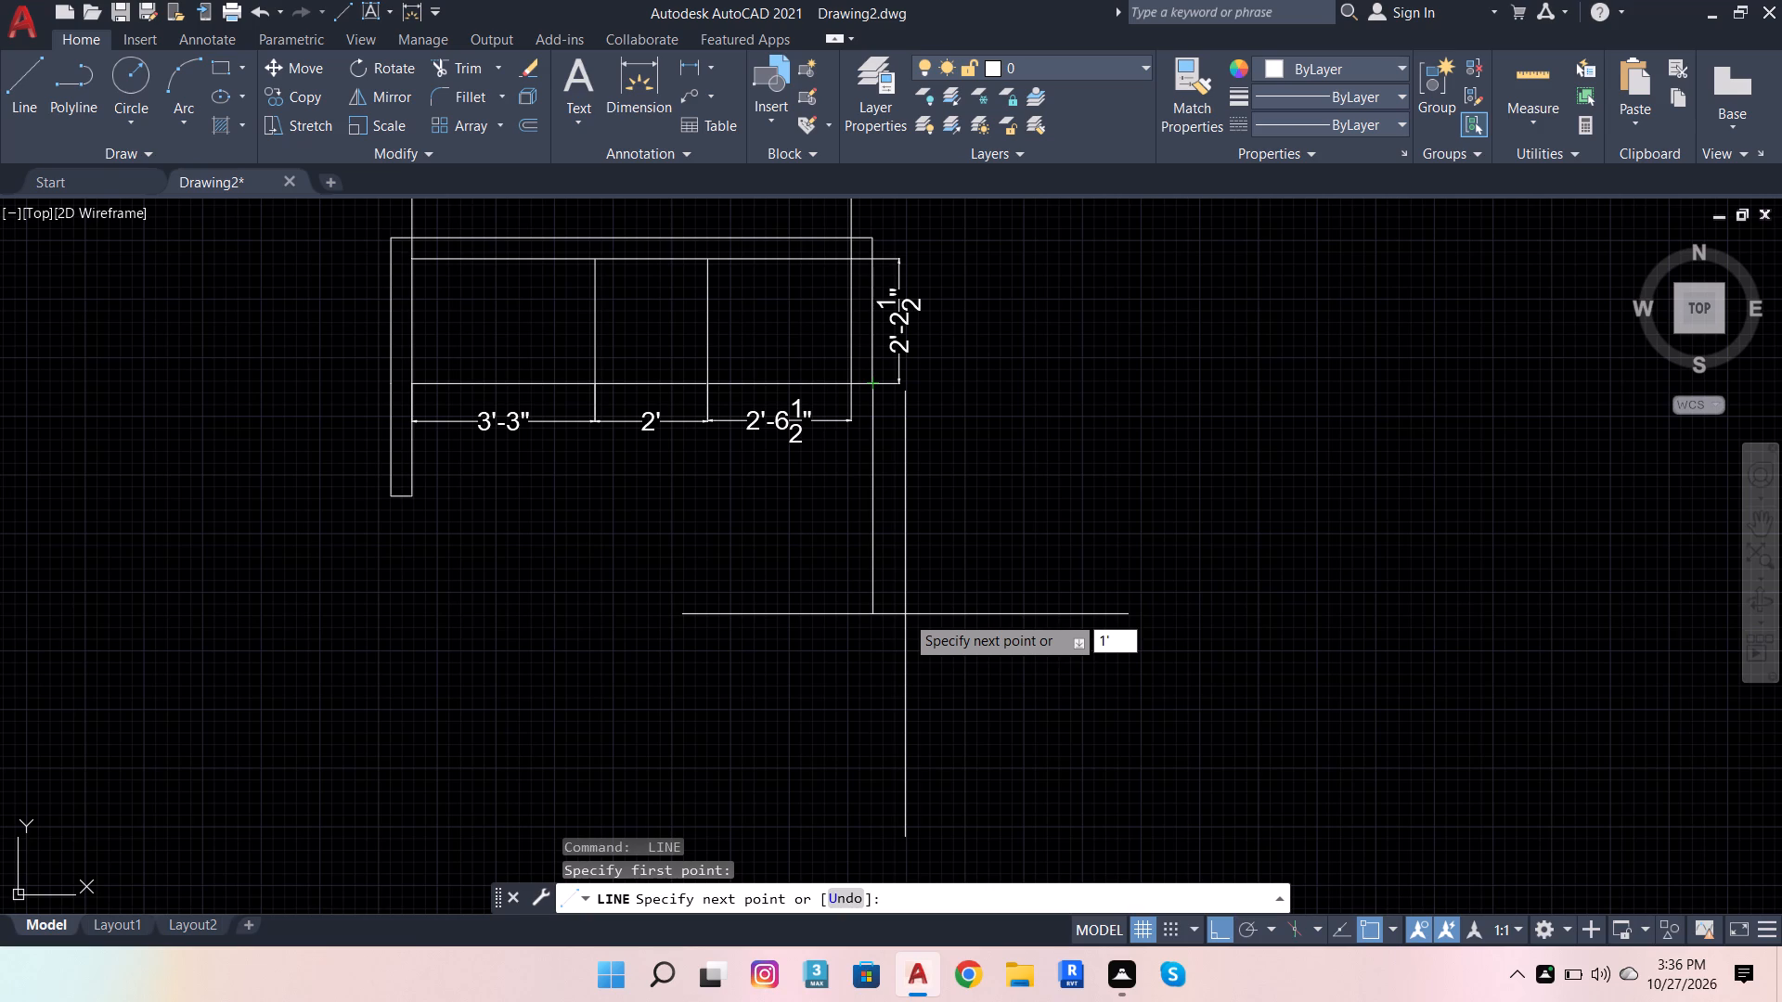
pyautogui.press('Return')
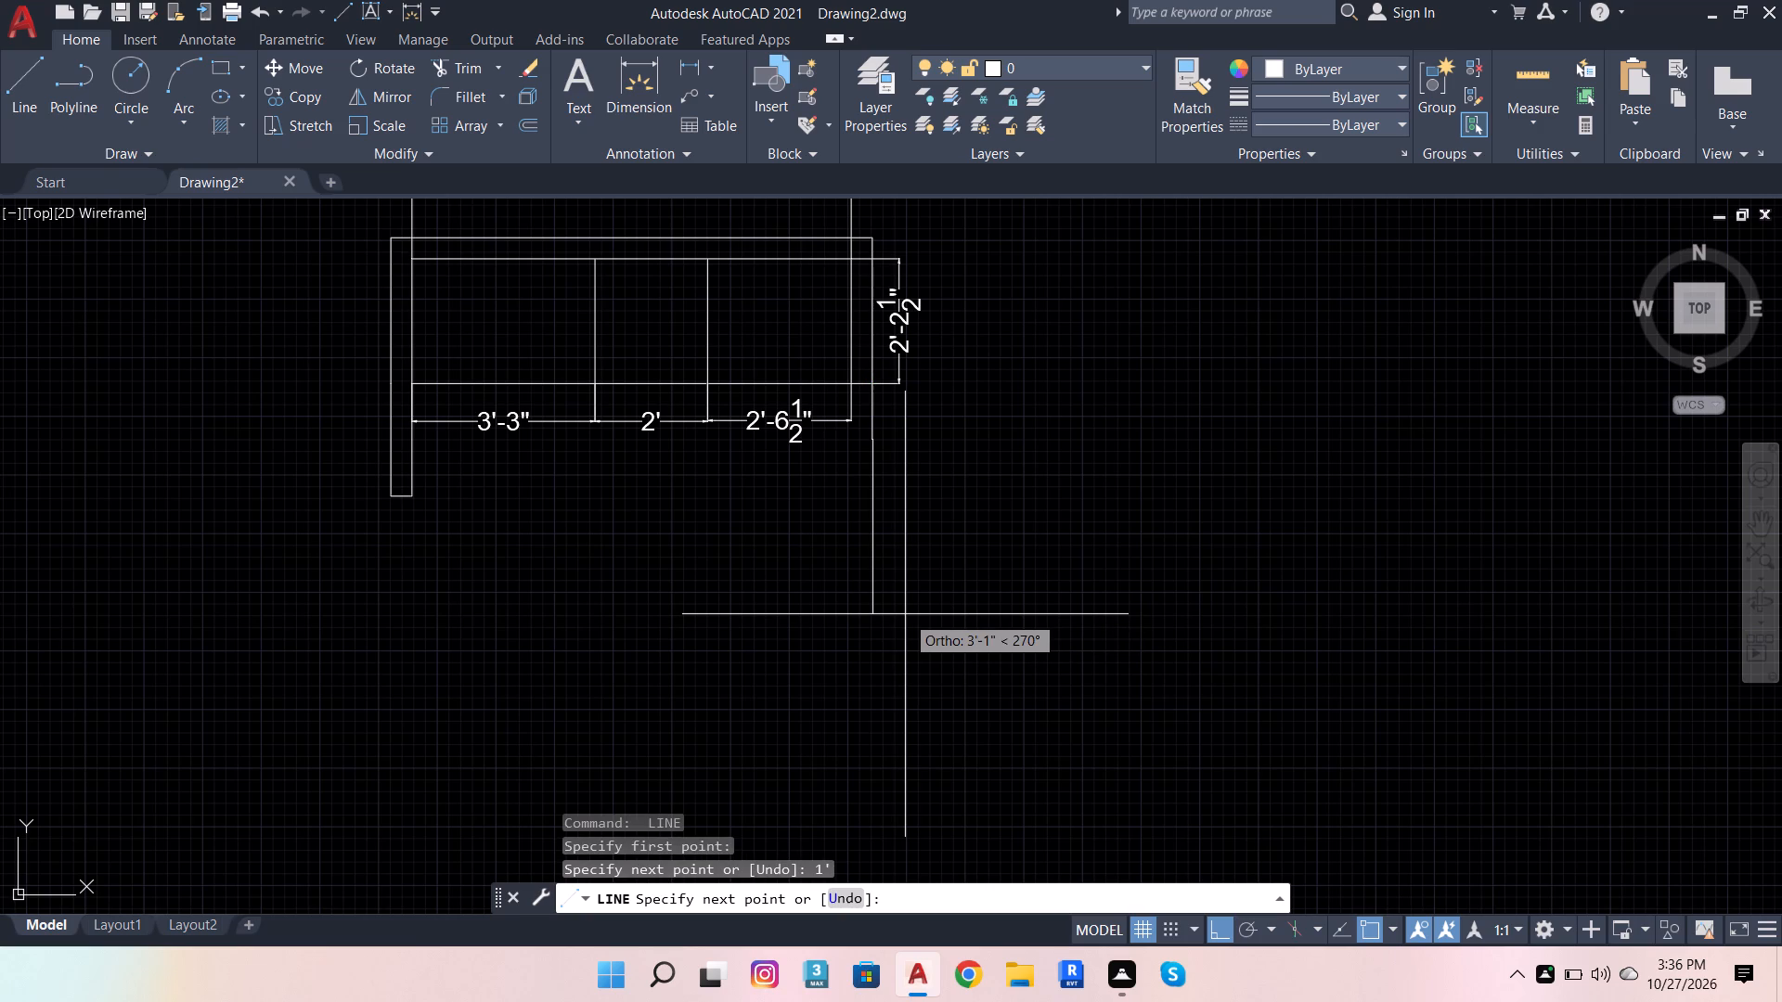
pyautogui.write('4.5')
pyautogui.press('Return')
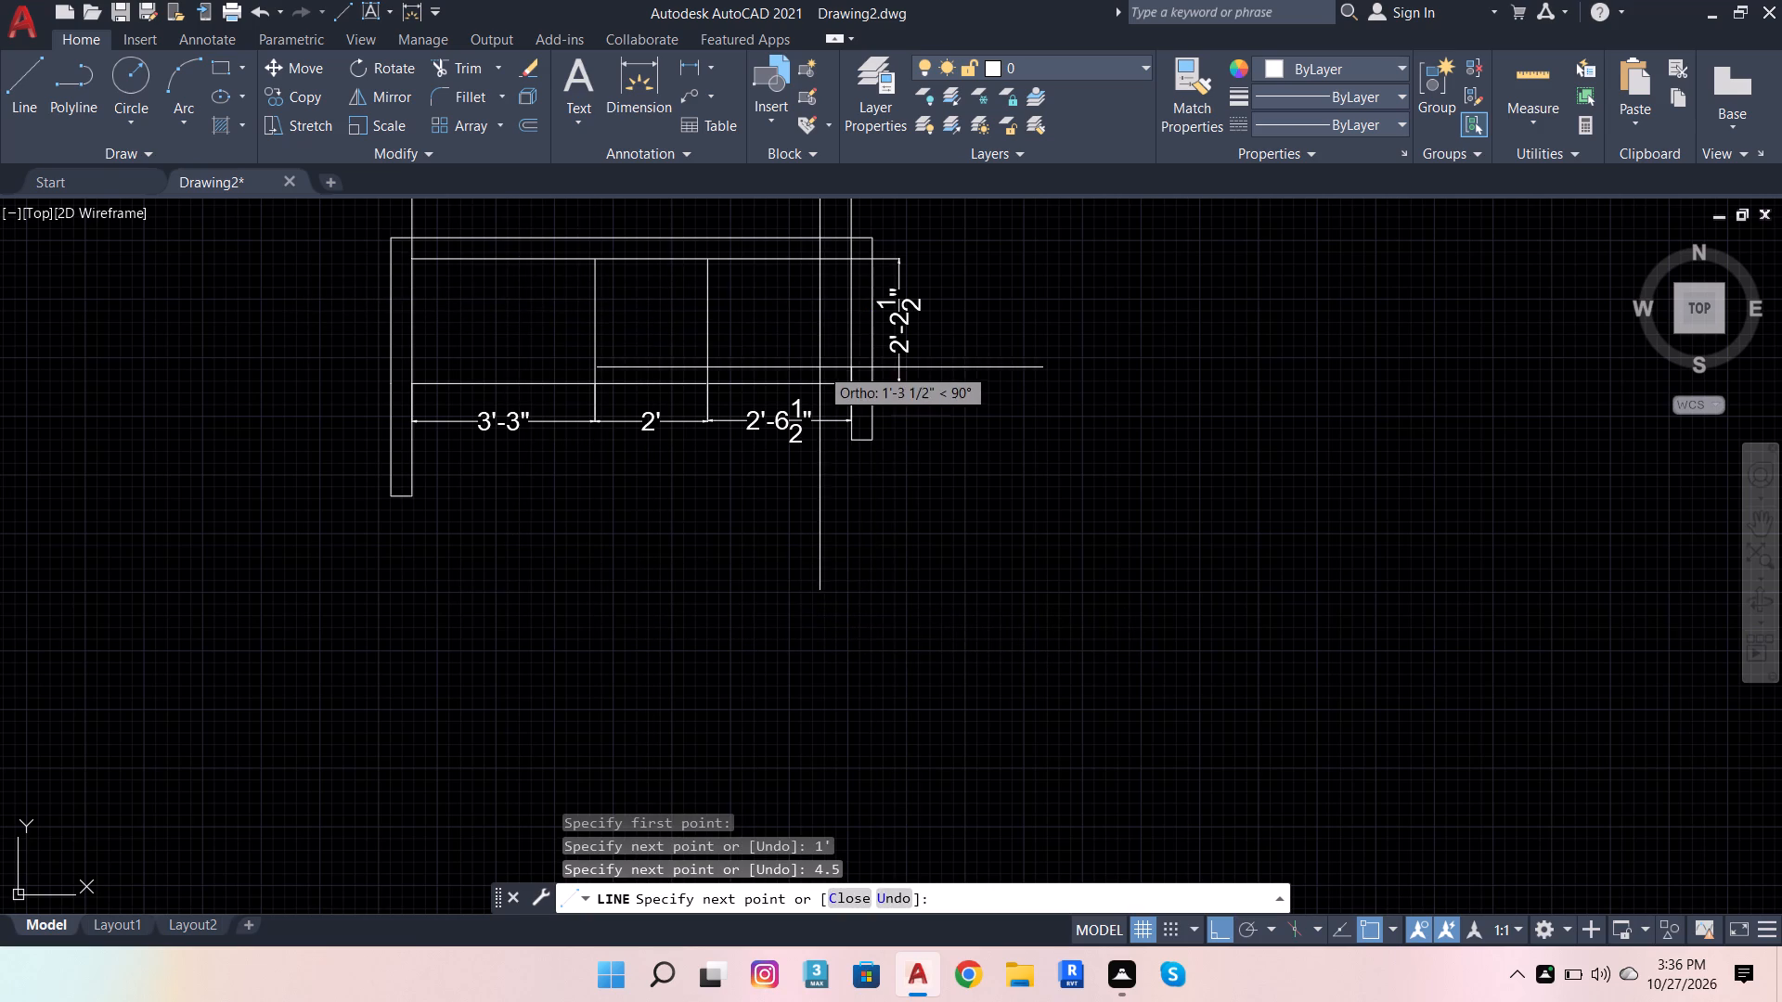
pyautogui.scroll(2, 823, 377)
pyautogui.click(885, 392)
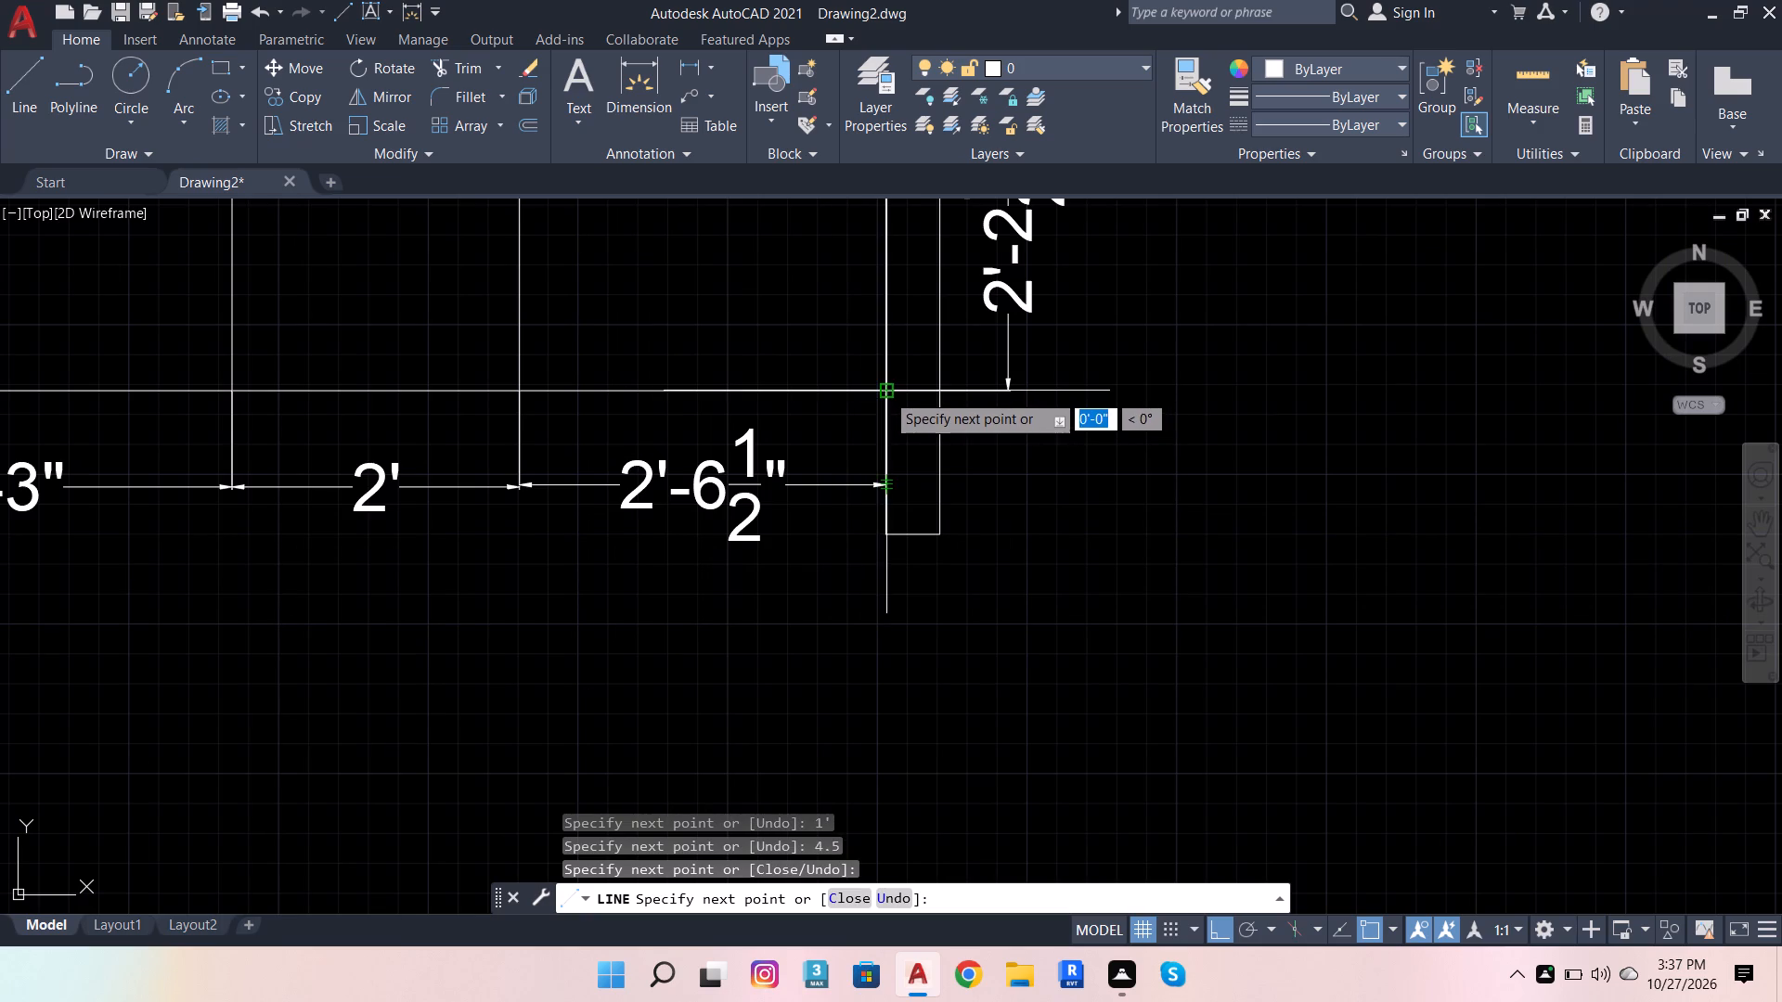
pyautogui.scroll(-1, 1133, 346)
pyautogui.press('space')
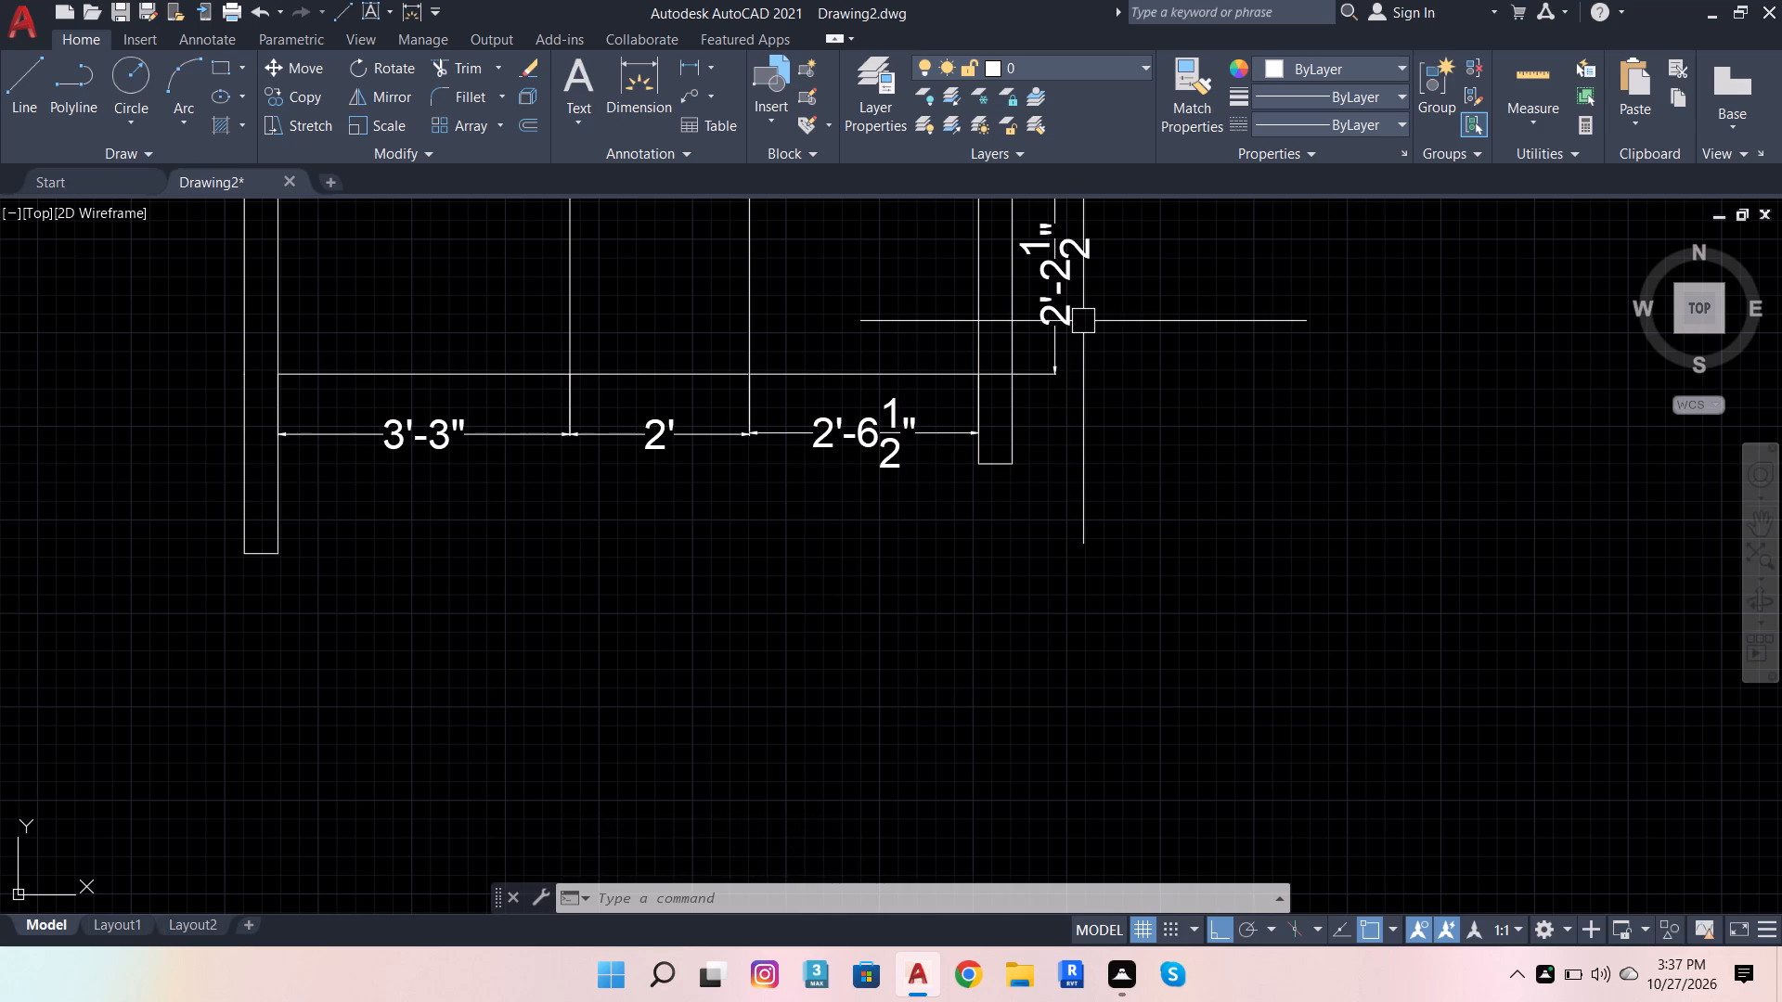
# Remove the overall 7'-9 1/2" dimension above the plan with the Trim command.
pyautogui.scroll(-2, 846, 489)
pyautogui.scroll(1, 802, 516)
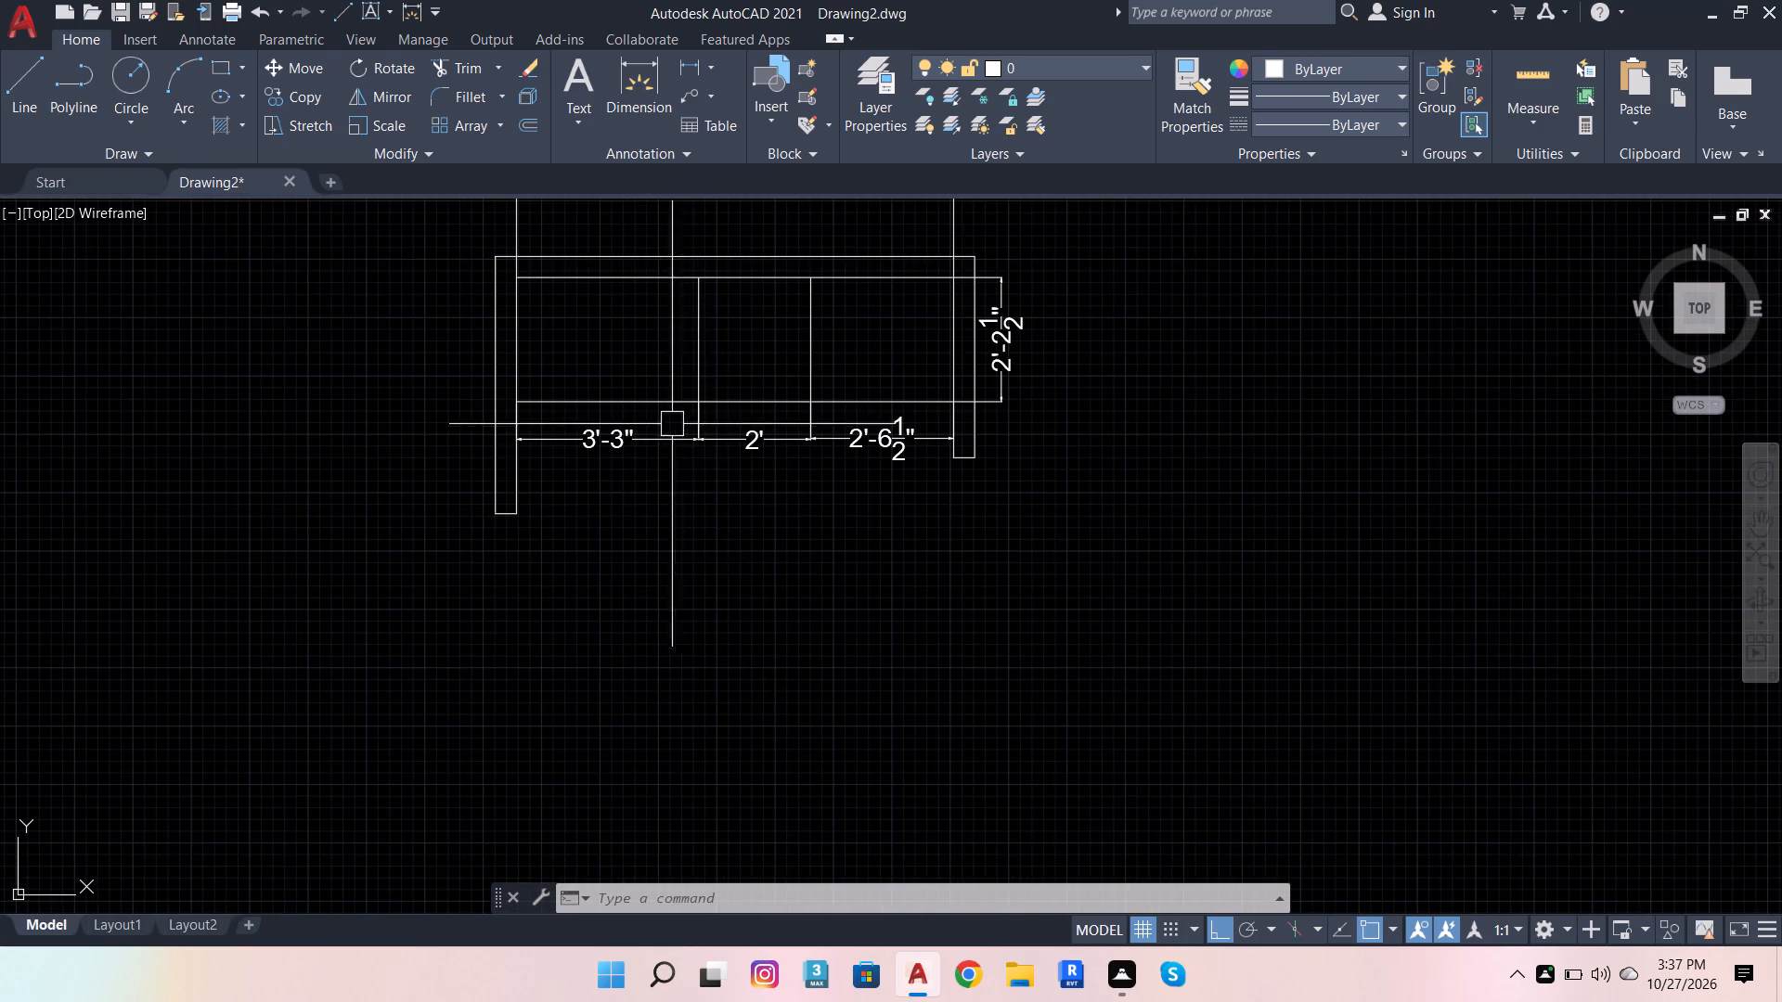
pyautogui.scroll(-1, 662, 439)
pyautogui.scroll(4, 578, 323)
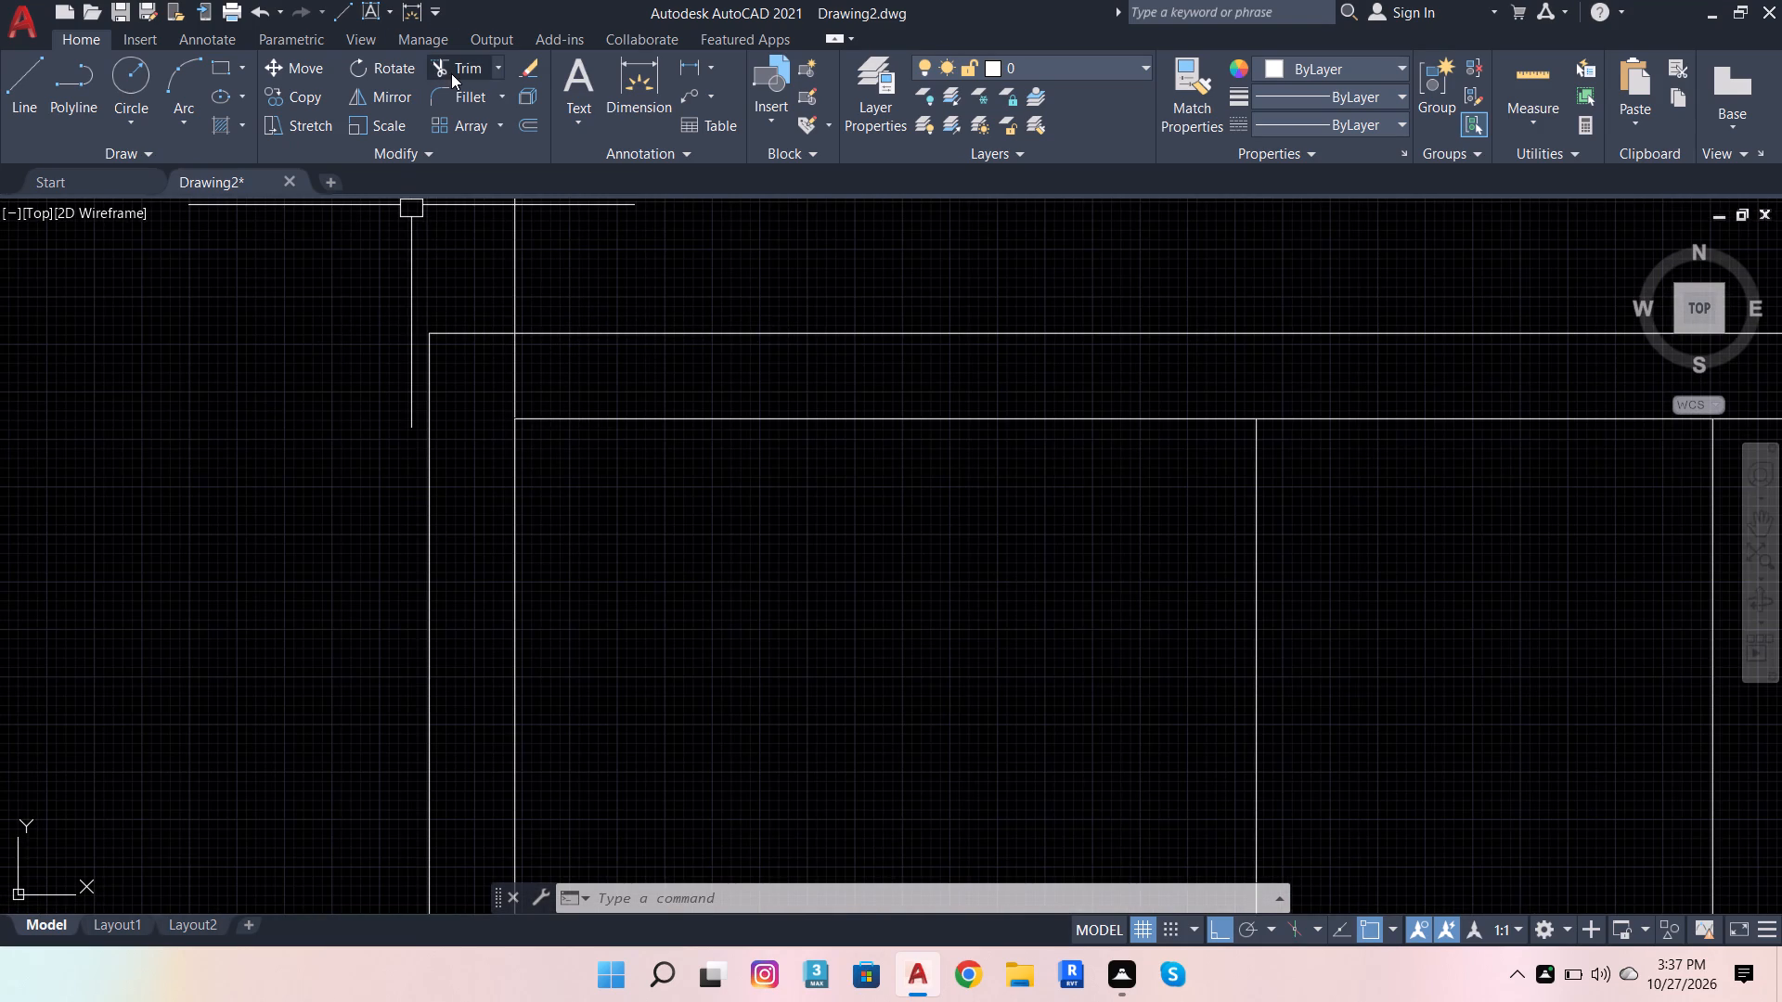
pyautogui.click(451, 73)
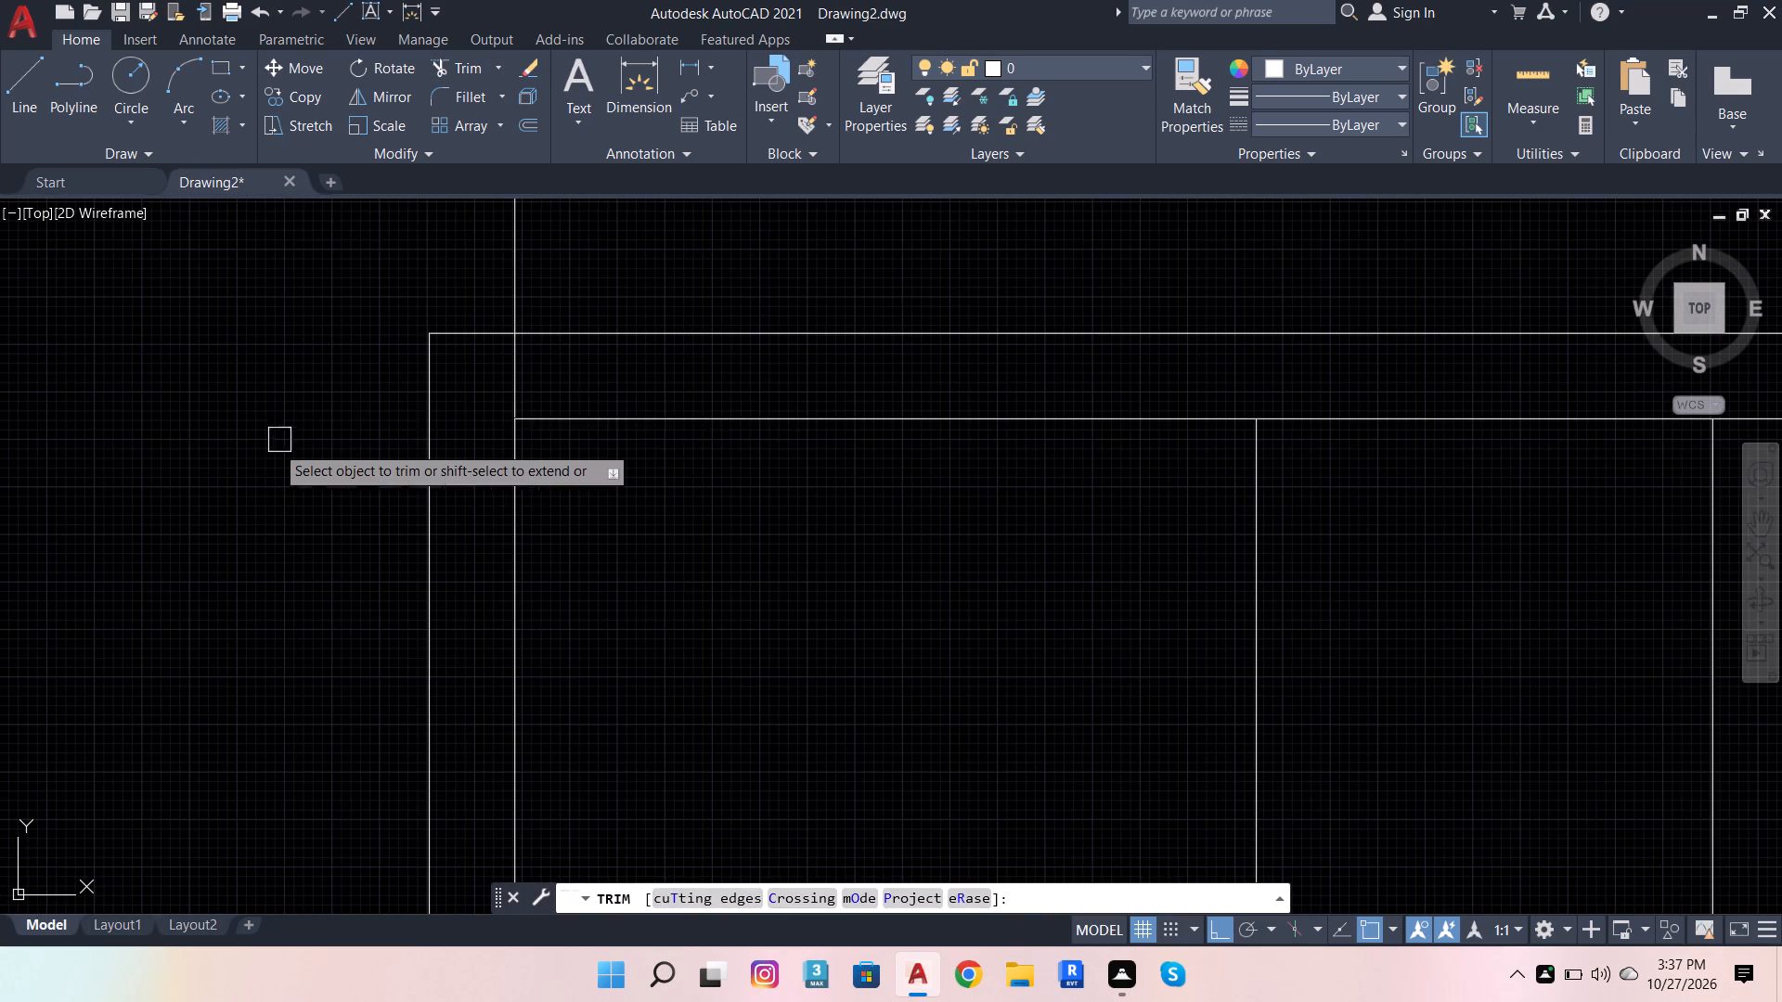
pyautogui.scroll(-2, 234, 470)
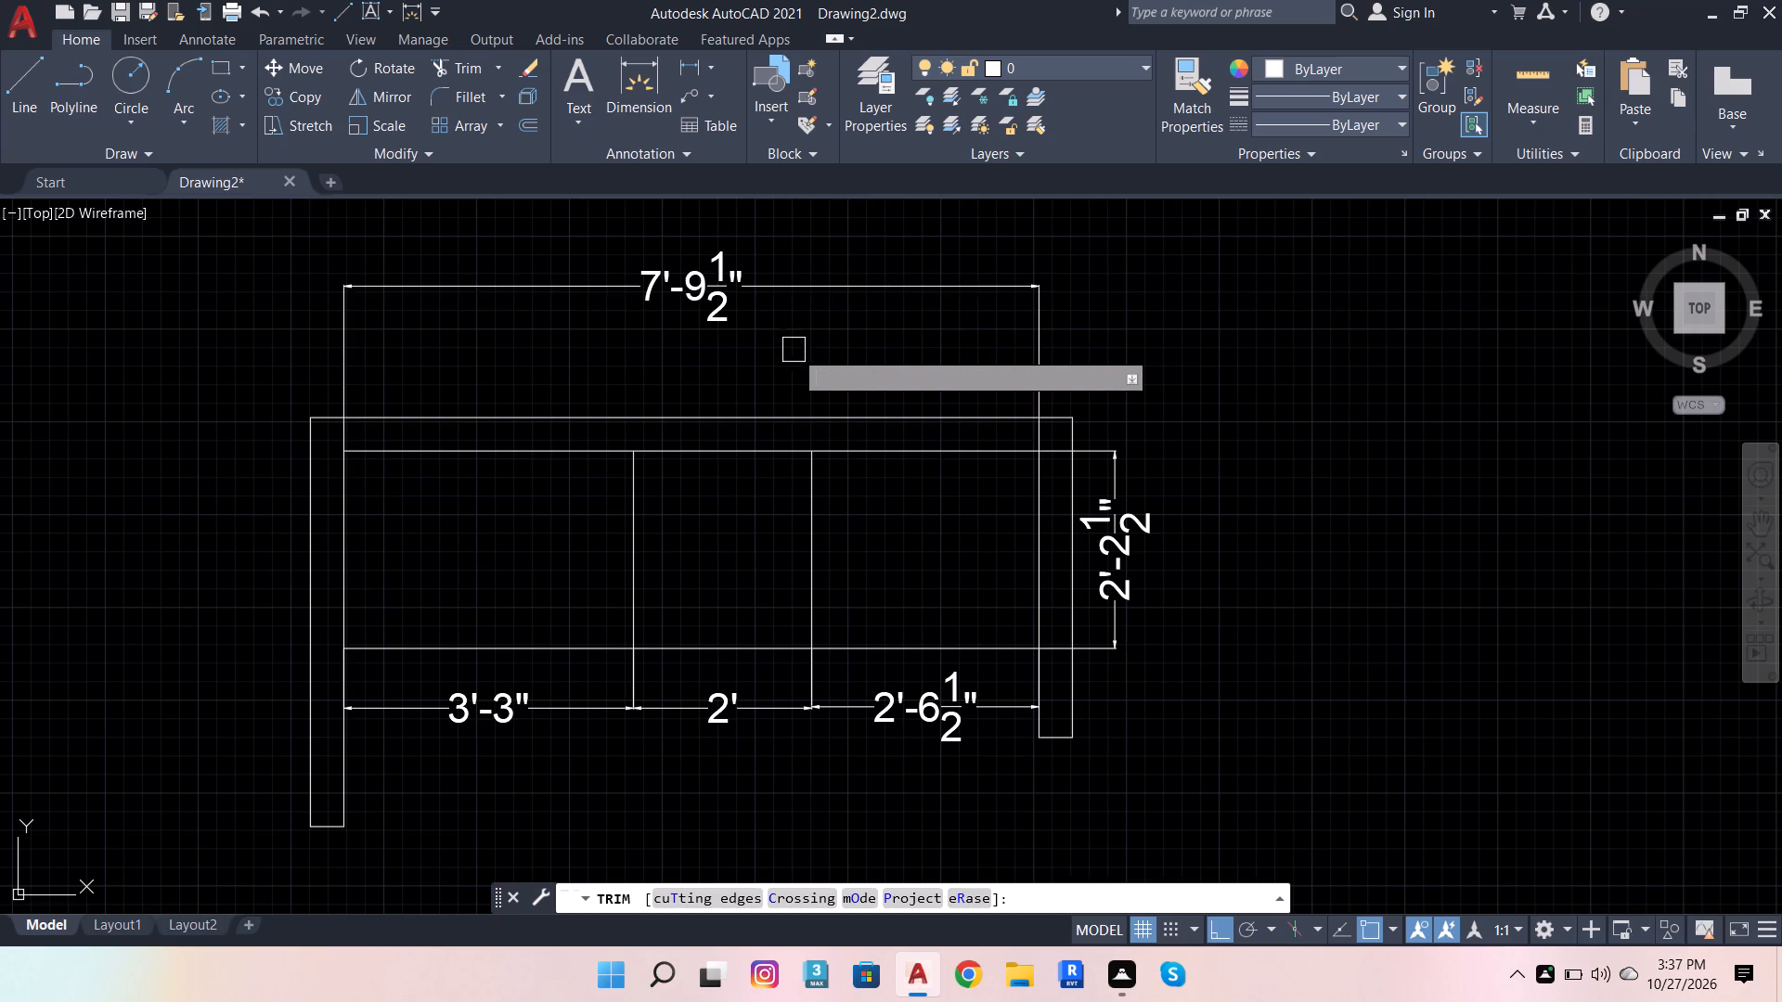
pyautogui.click(844, 296)
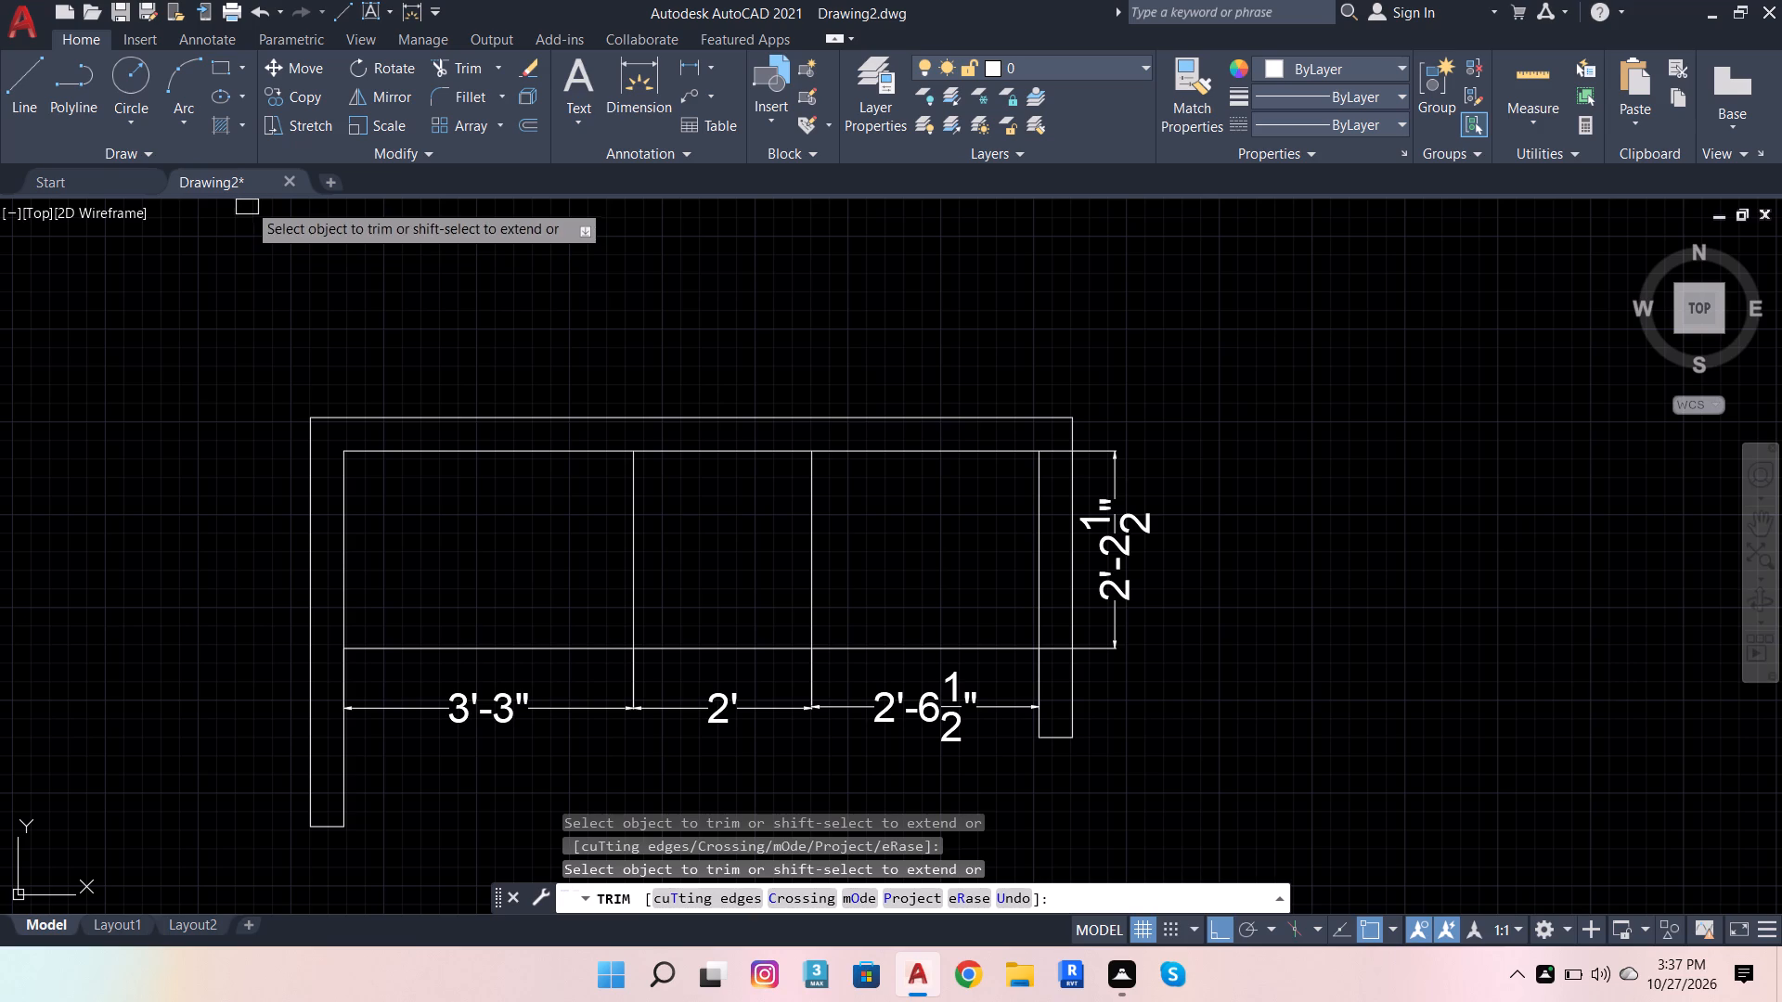
# Dimension the left wall's 4.5" thickness from the outer upper-left corner, placing the dimension above the top wall.
pyautogui.click(636, 81)
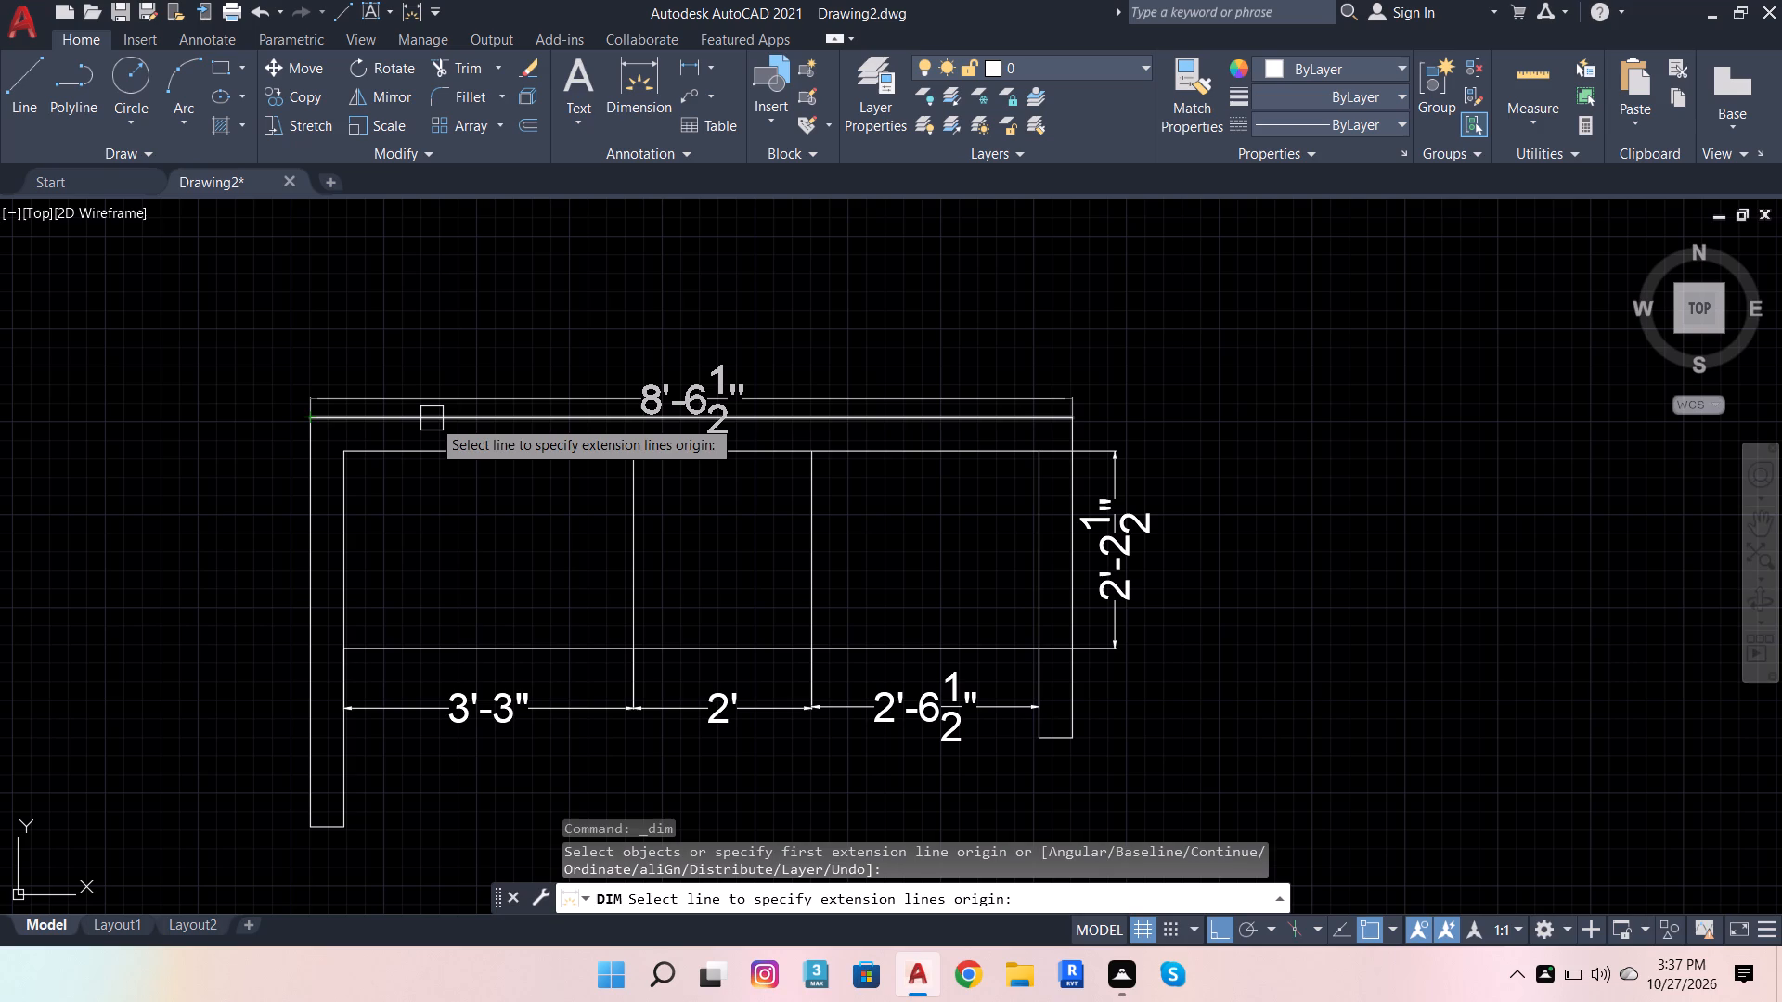
pyautogui.click(308, 419)
pyautogui.write('4.5')
pyautogui.press('Return')
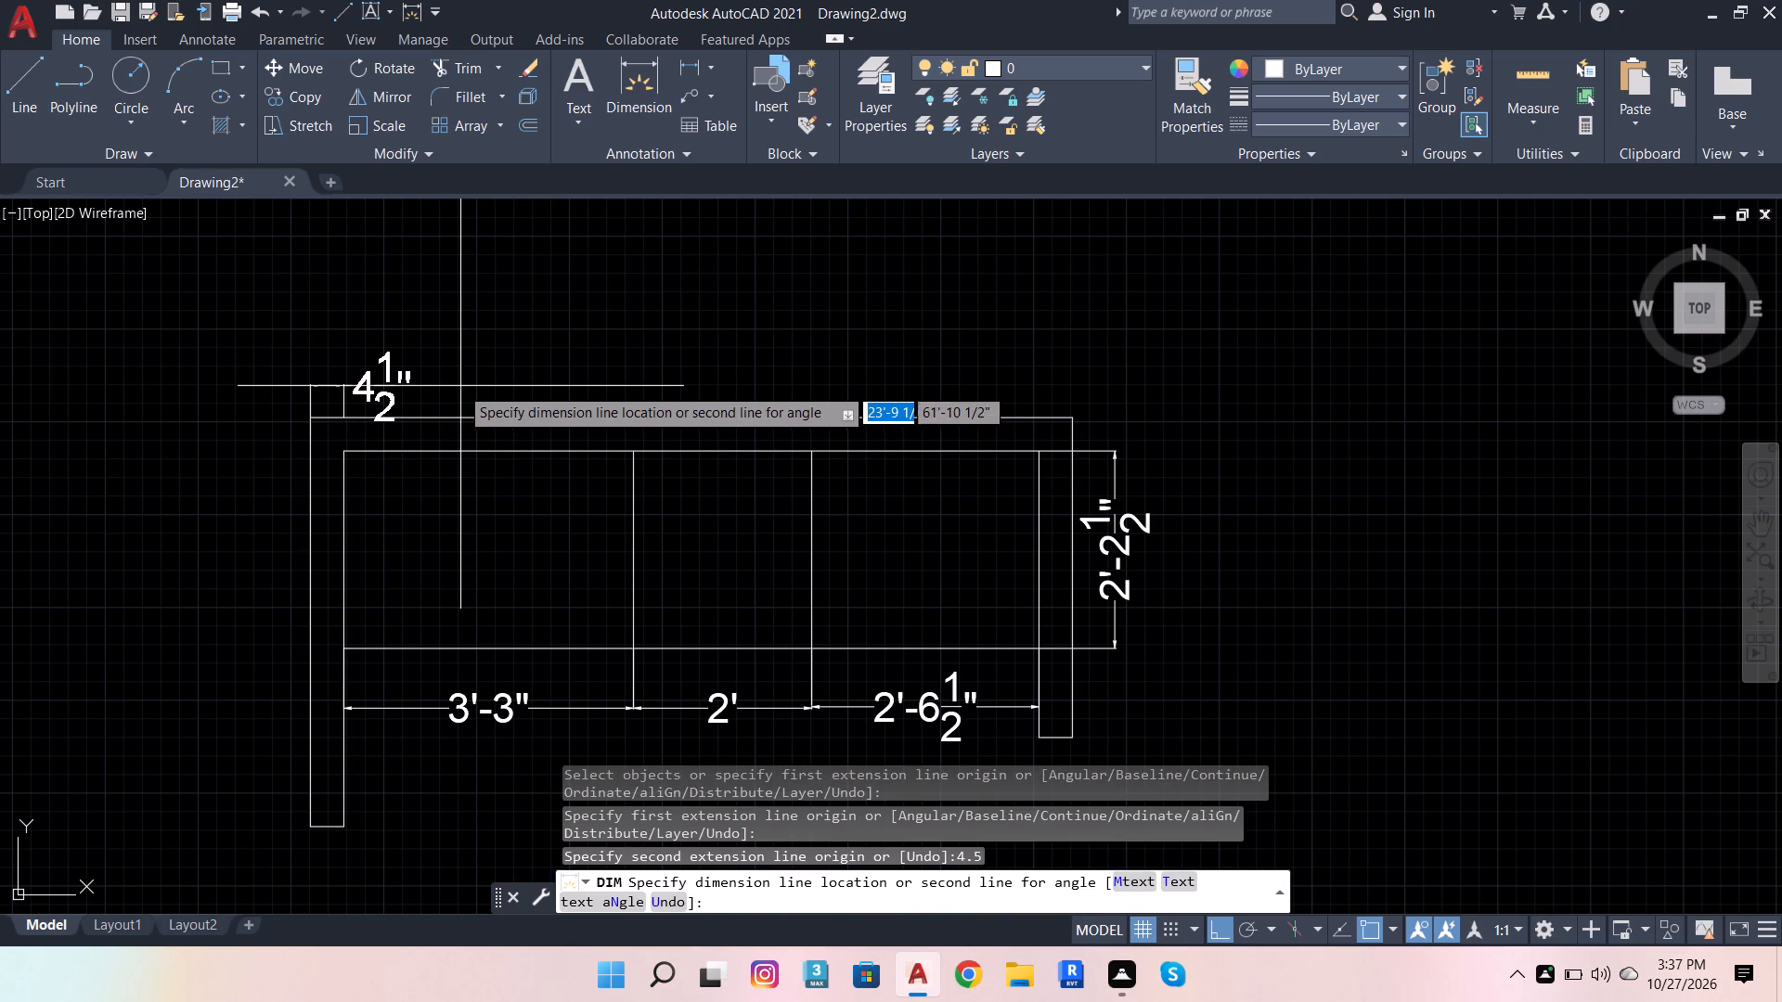
pyautogui.scroll(2, 307, 402)
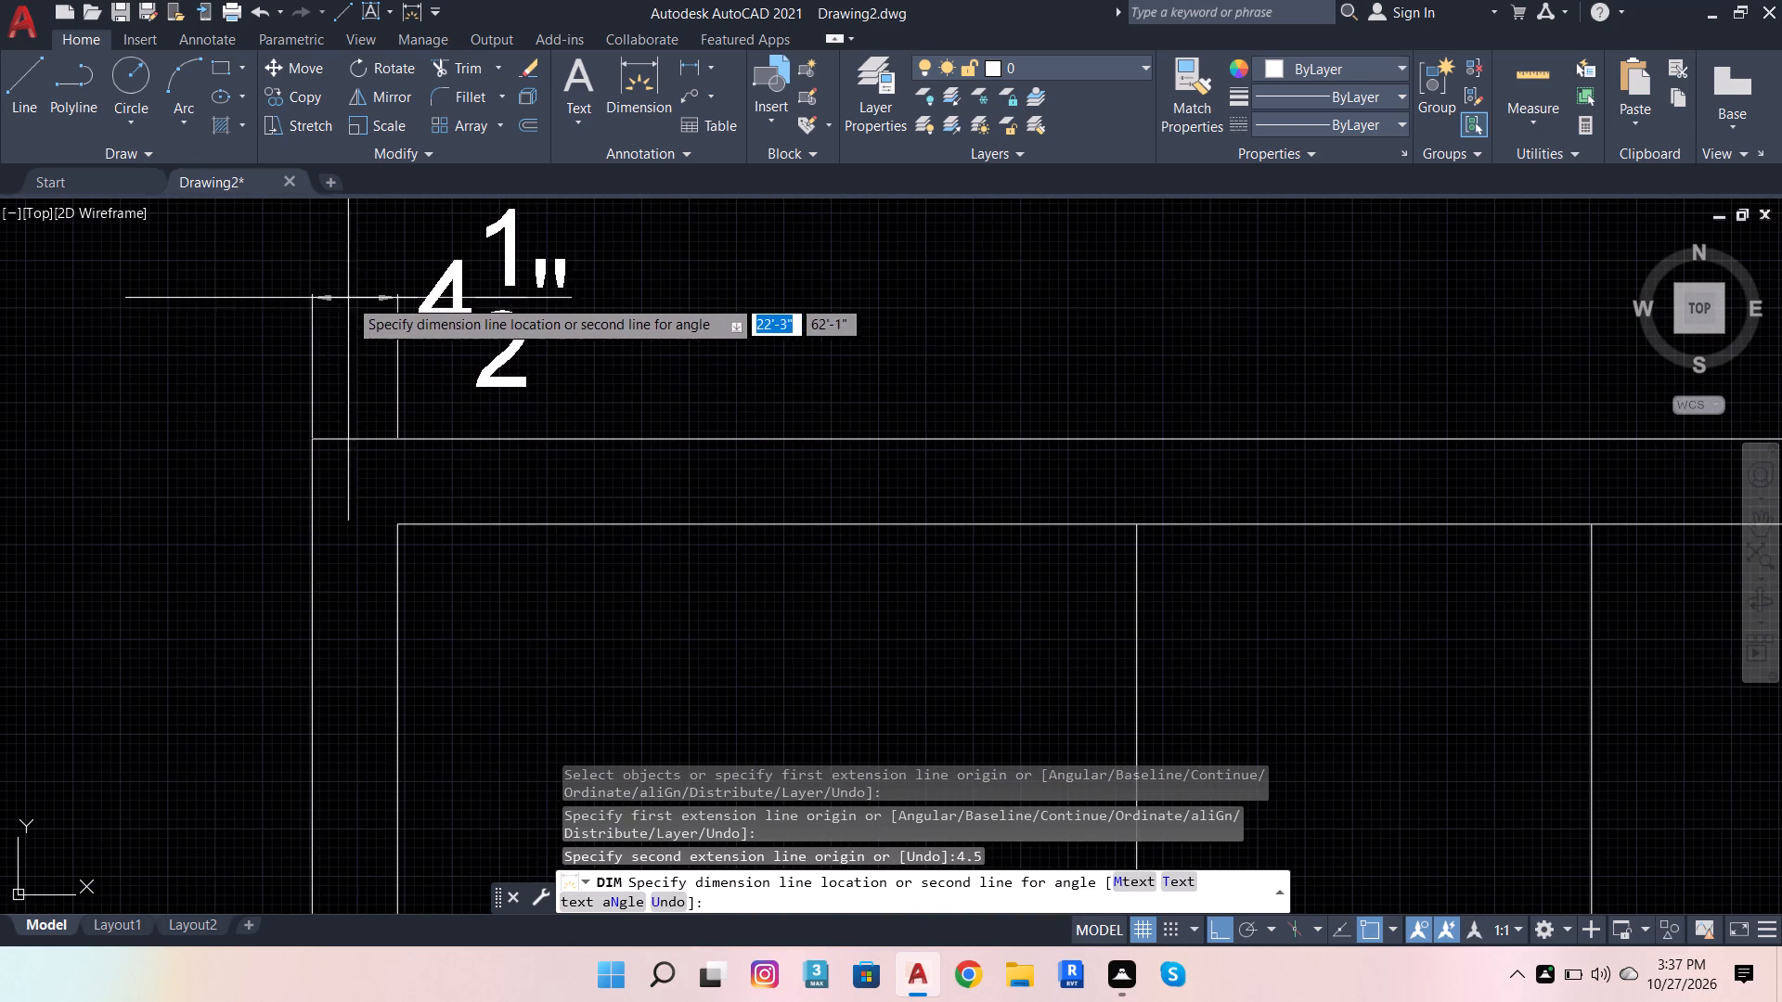
pyautogui.click(408, 209)
# Add a horizontal dimension of 7'9.6 starting at the inner end of the wall-thickness dimension, placed just below that dimension's line.
pyautogui.scroll(-2, 388, 447)
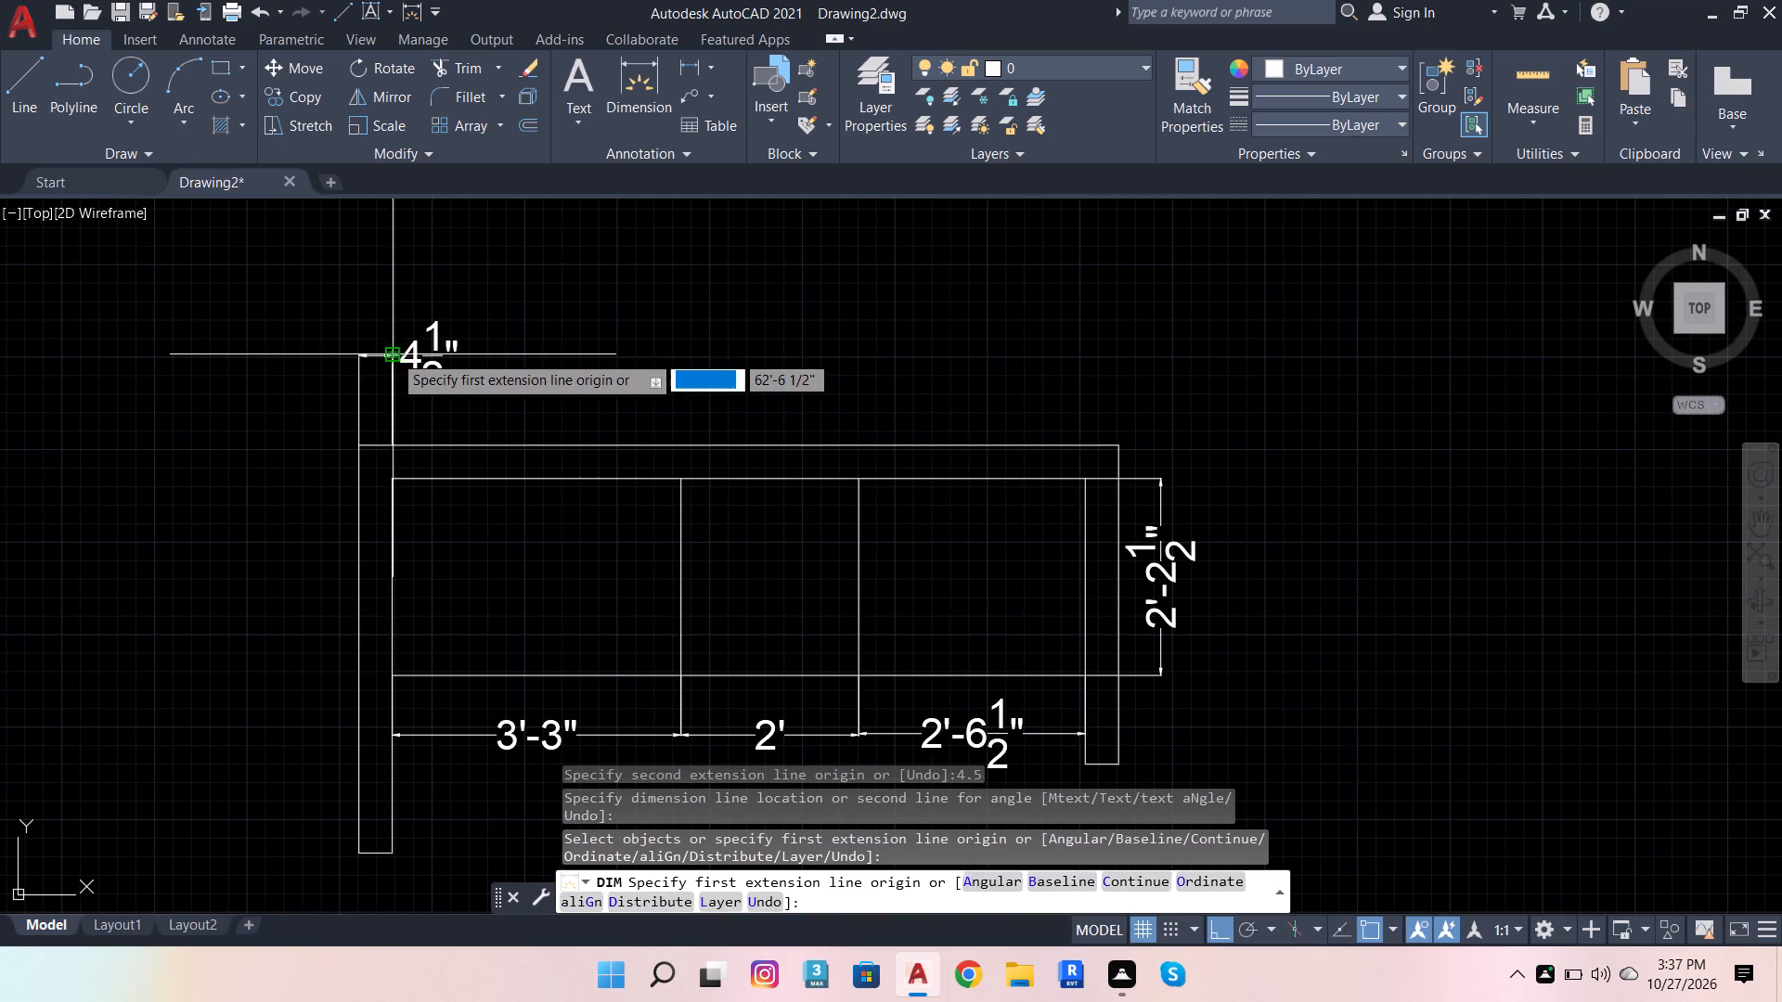
pyautogui.scroll(4, 393, 353)
pyautogui.click(381, 370)
pyautogui.scroll(-4, 112, 468)
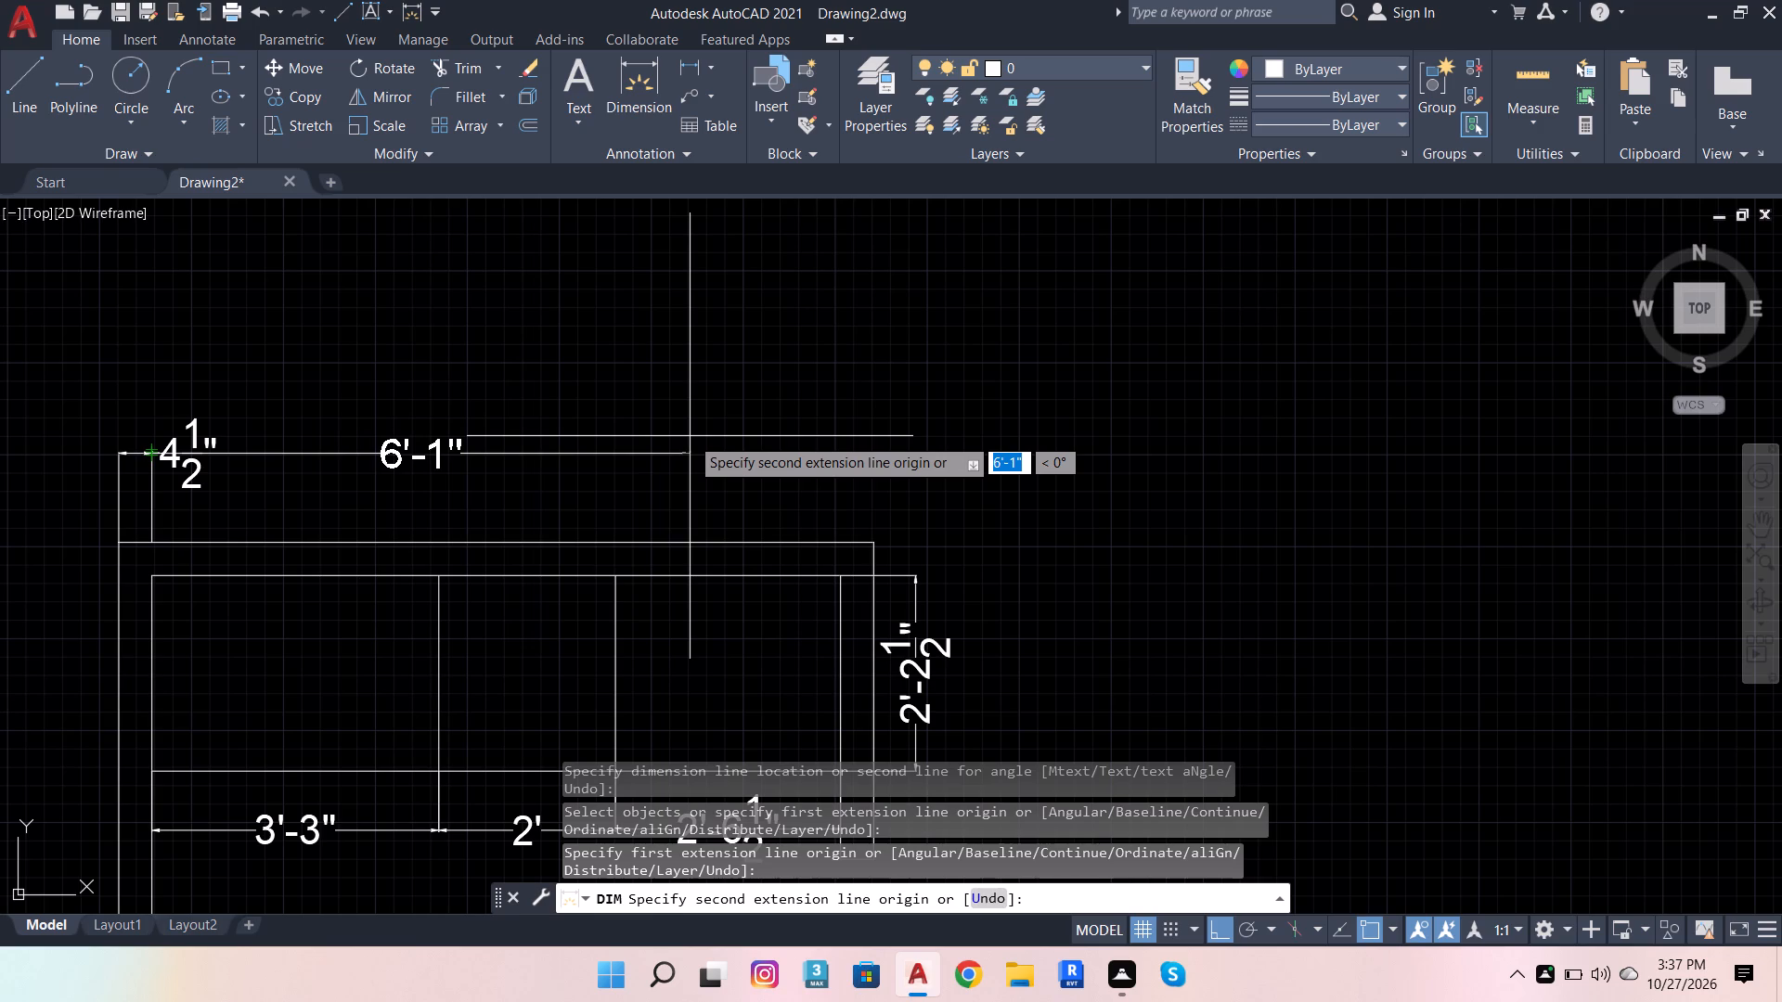
pyautogui.write("7'")
pyautogui.press('9')
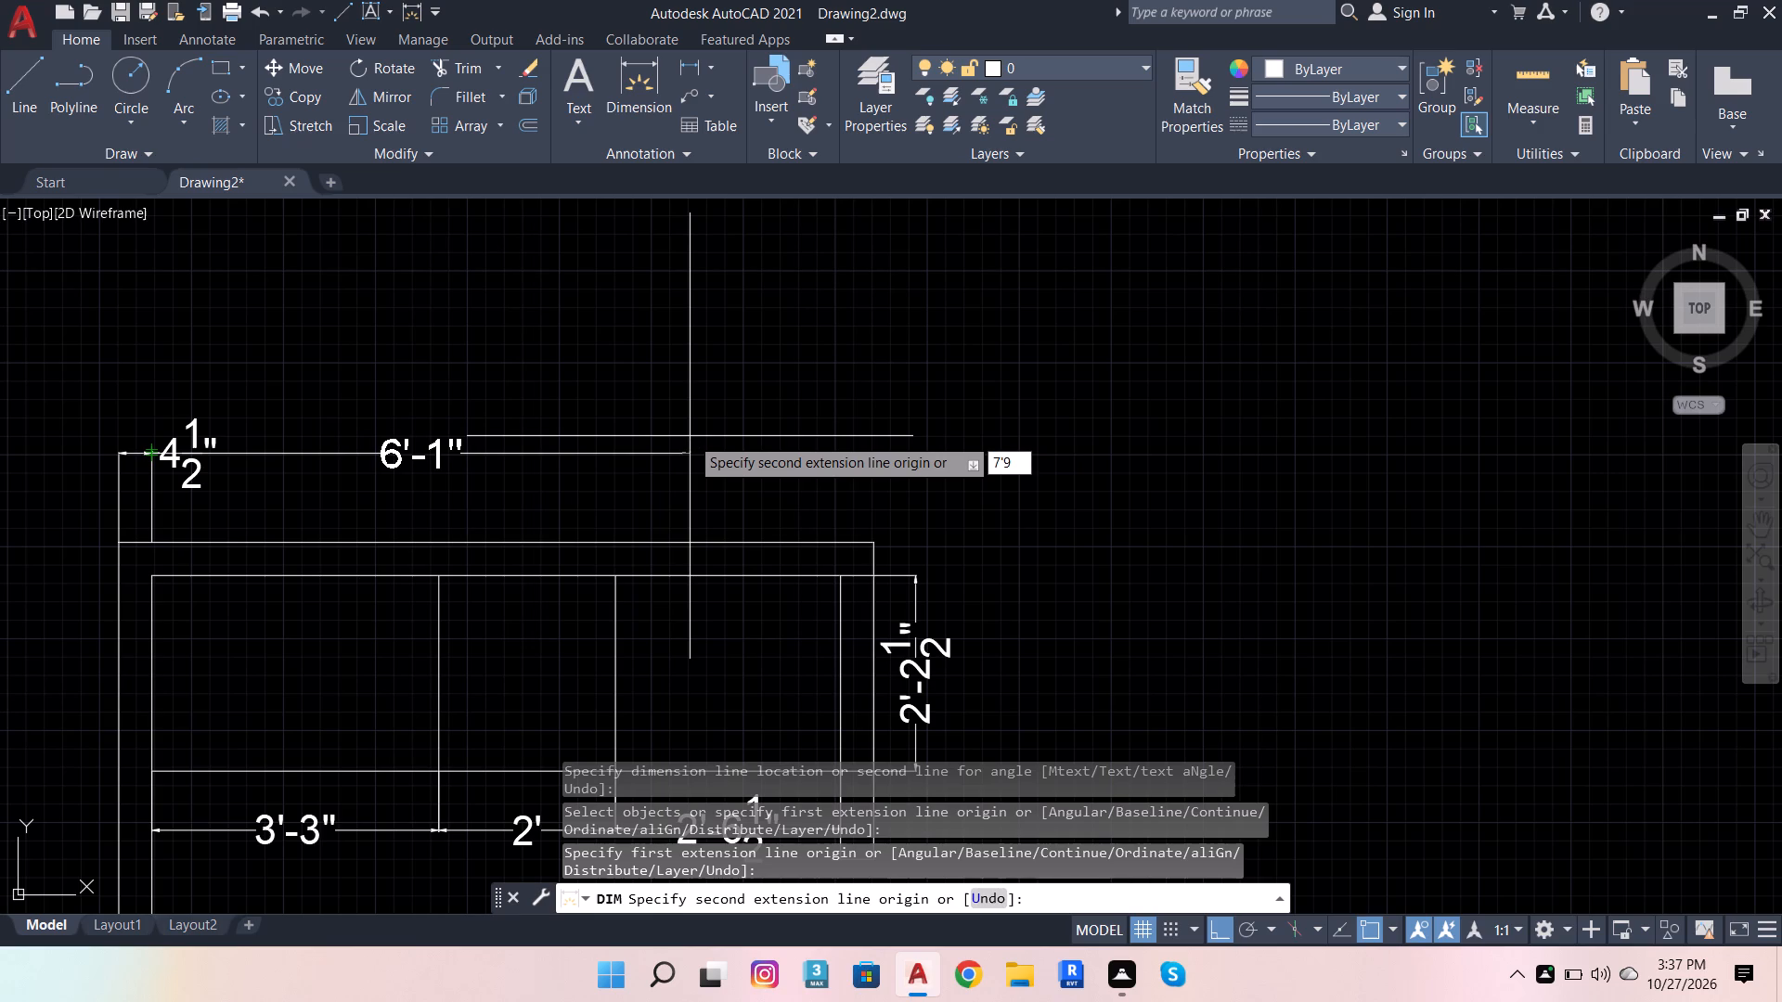
pyautogui.write('.6')
pyautogui.press('Return')
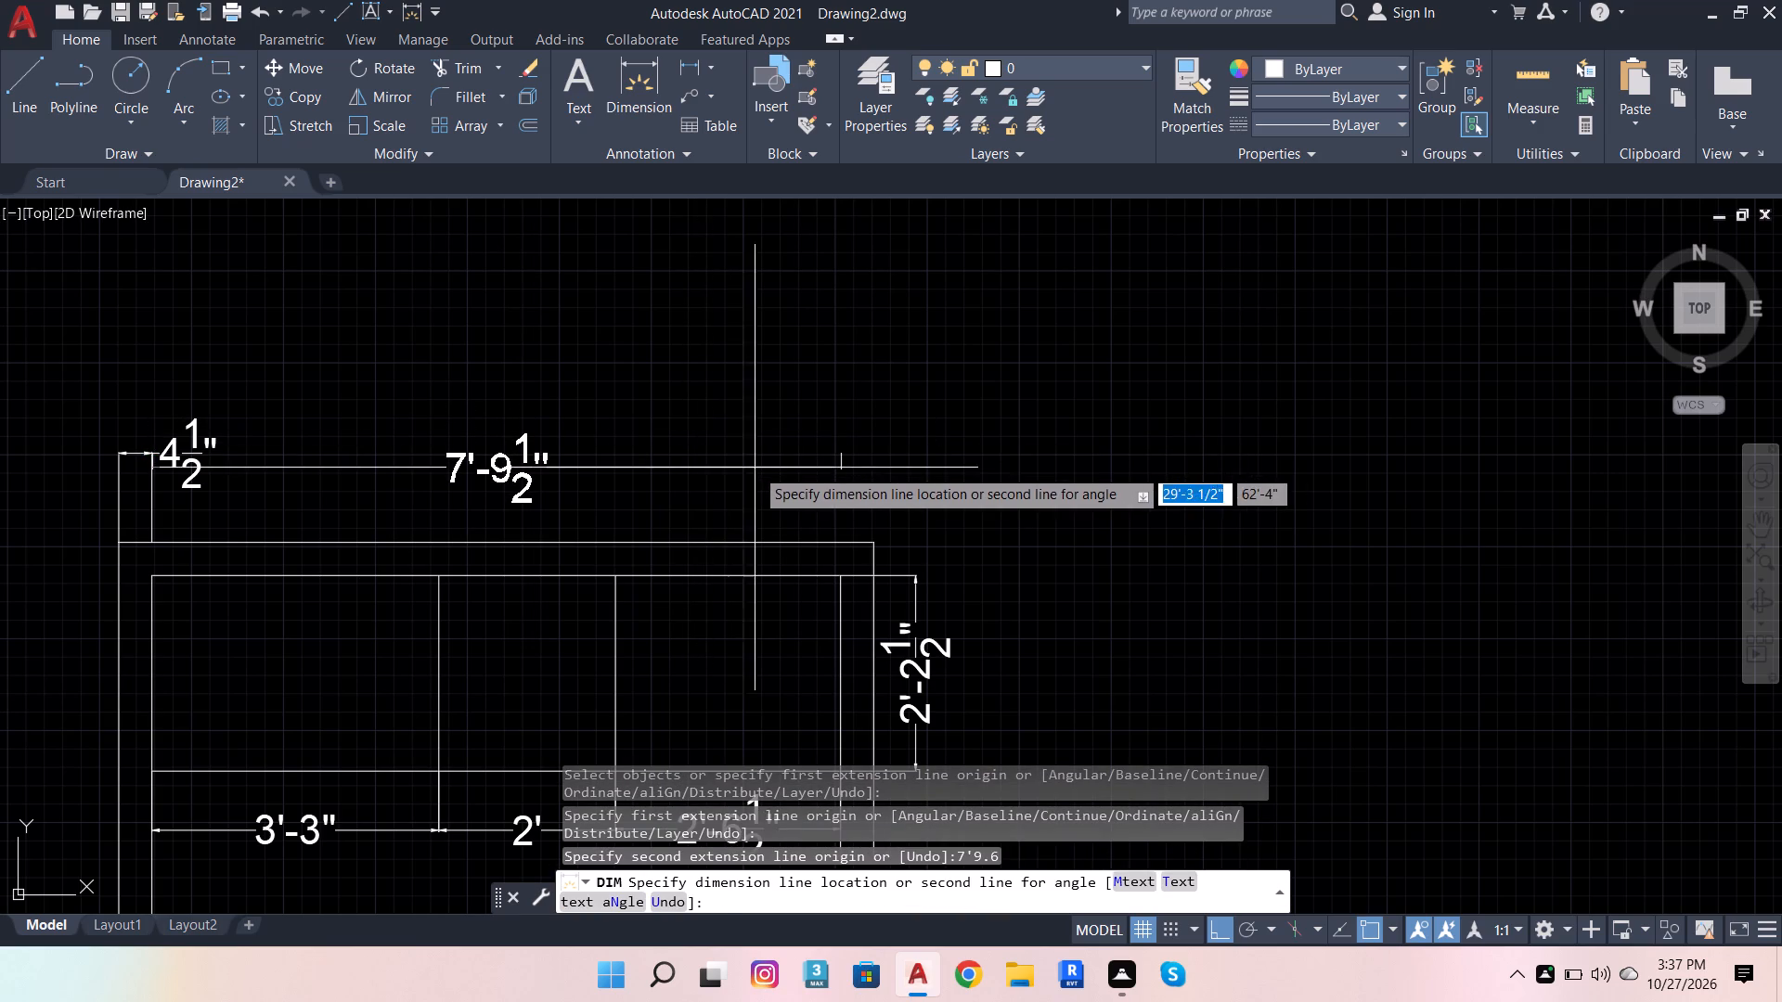
pyautogui.click(797, 462)
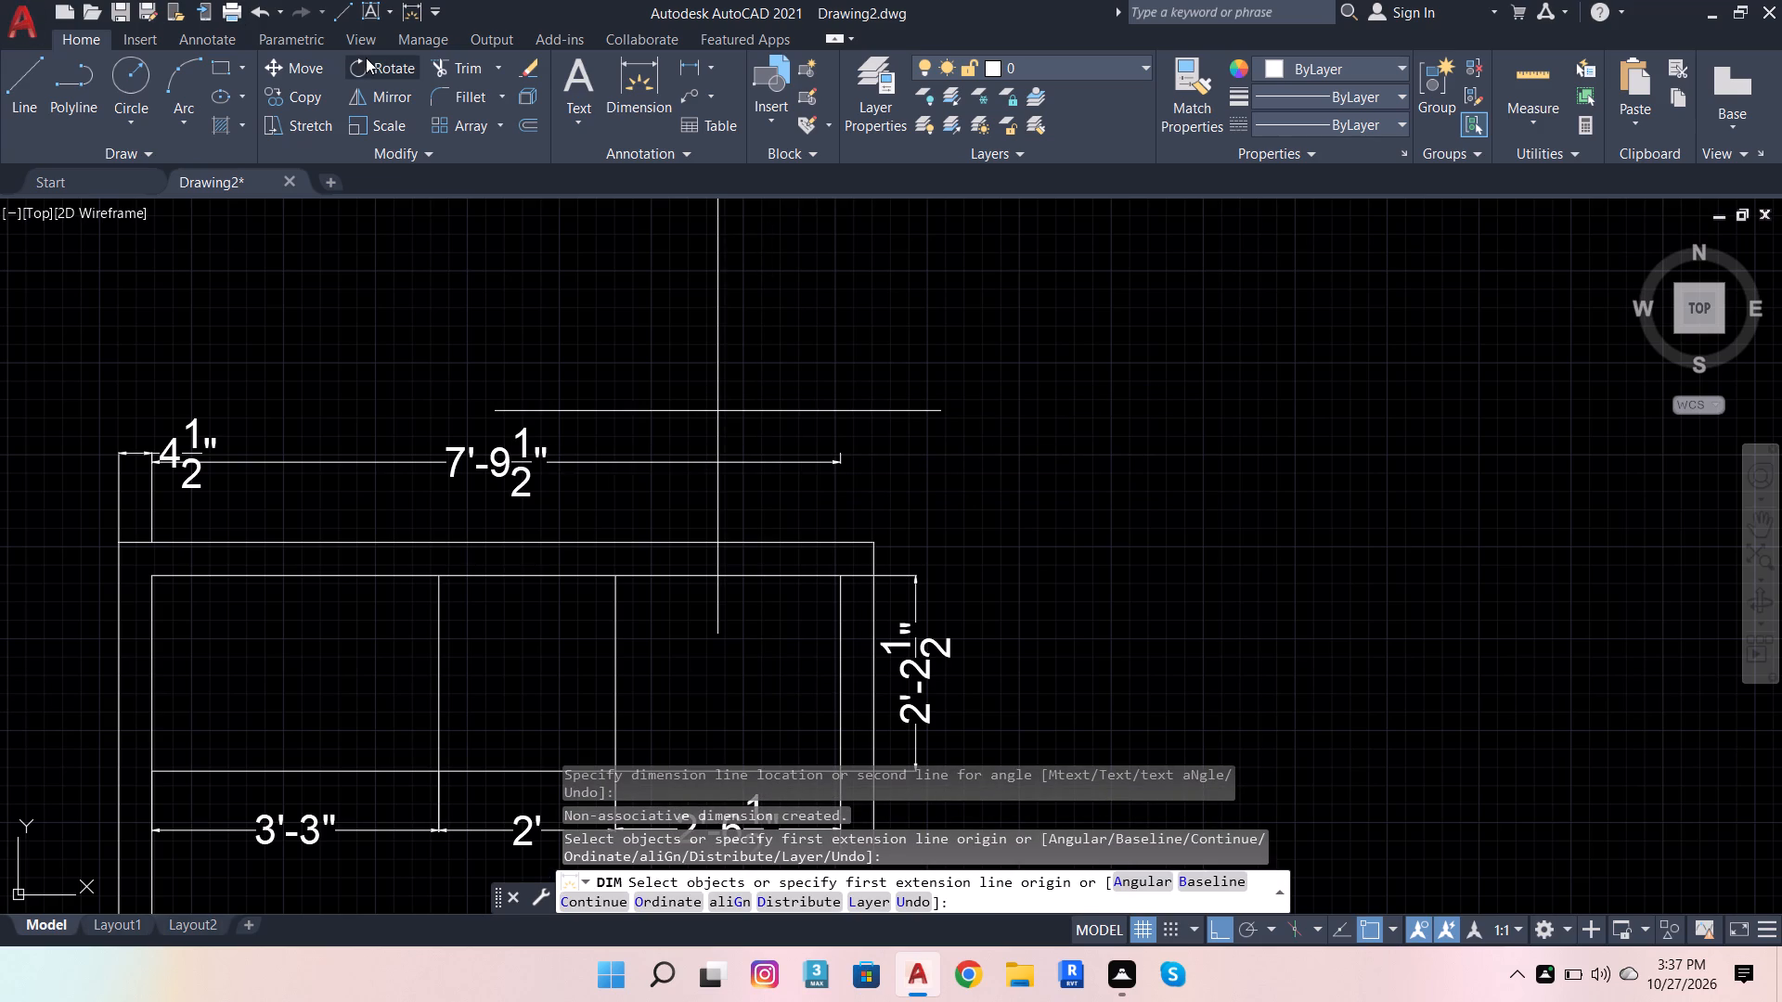
# Move the new 7'-9 1/2" dimension straight down to just above the outer top wall line.
pyautogui.click(278, 59)
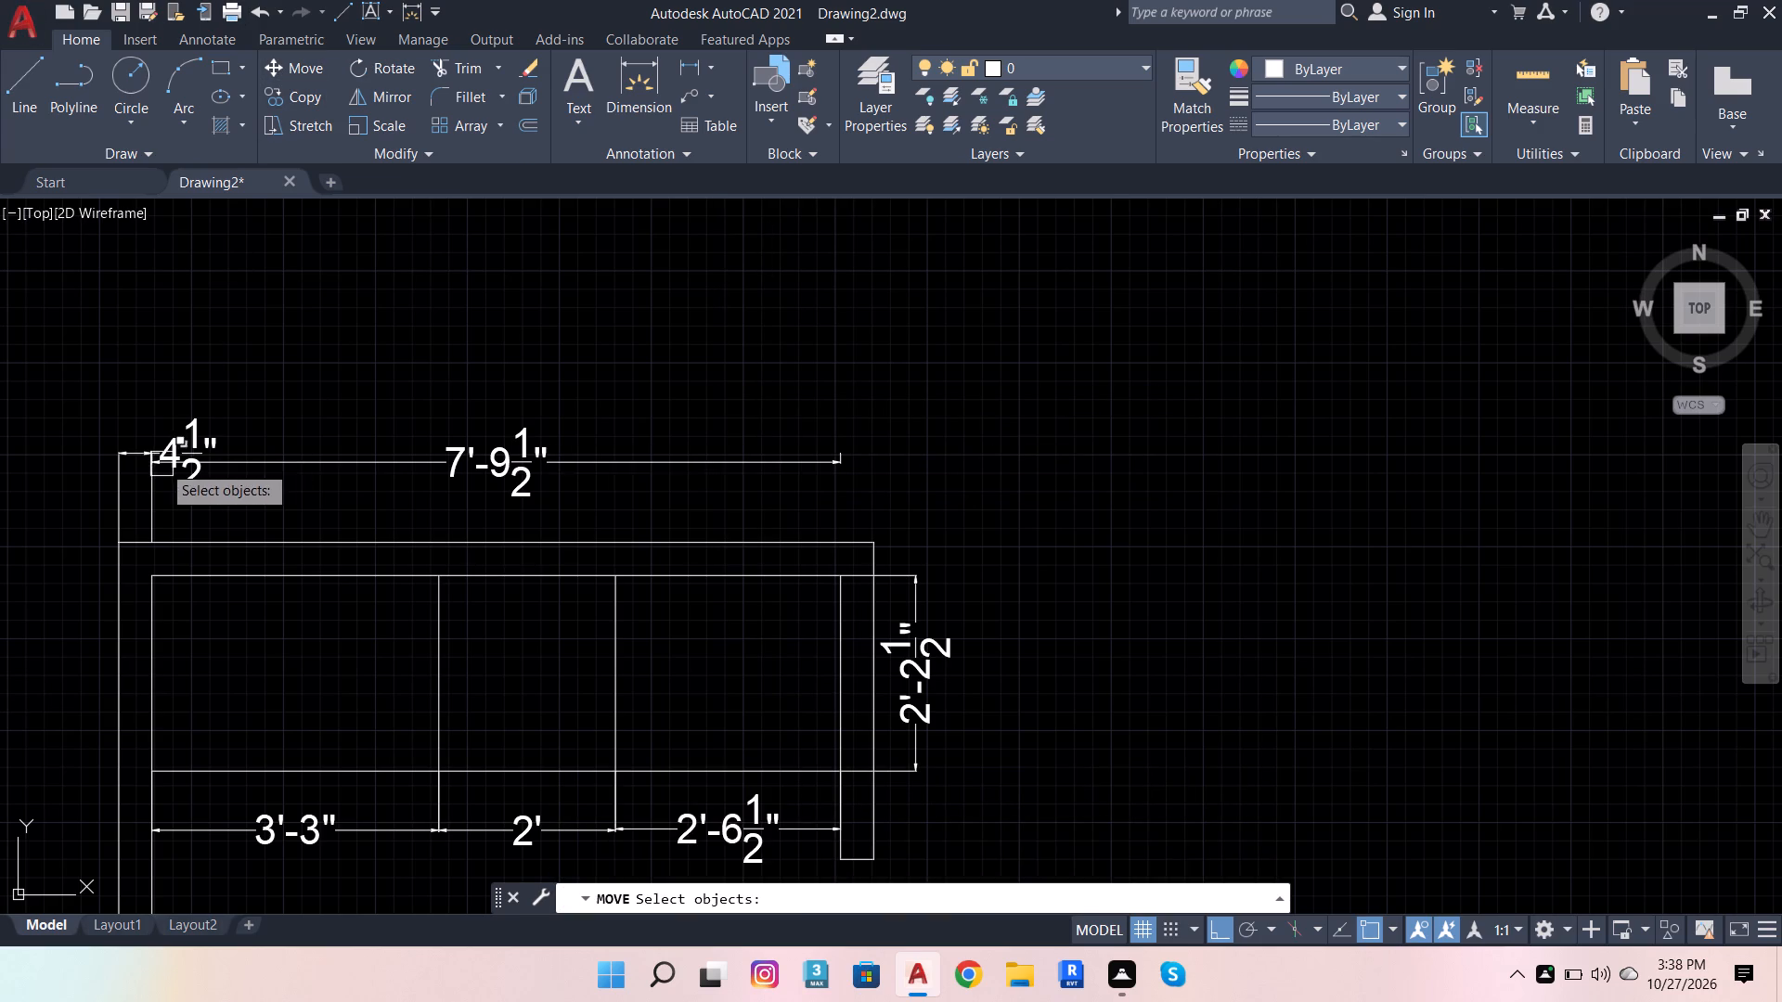
pyautogui.scroll(2, 170, 456)
pyautogui.press('Escape')
pyautogui.click(346, 468)
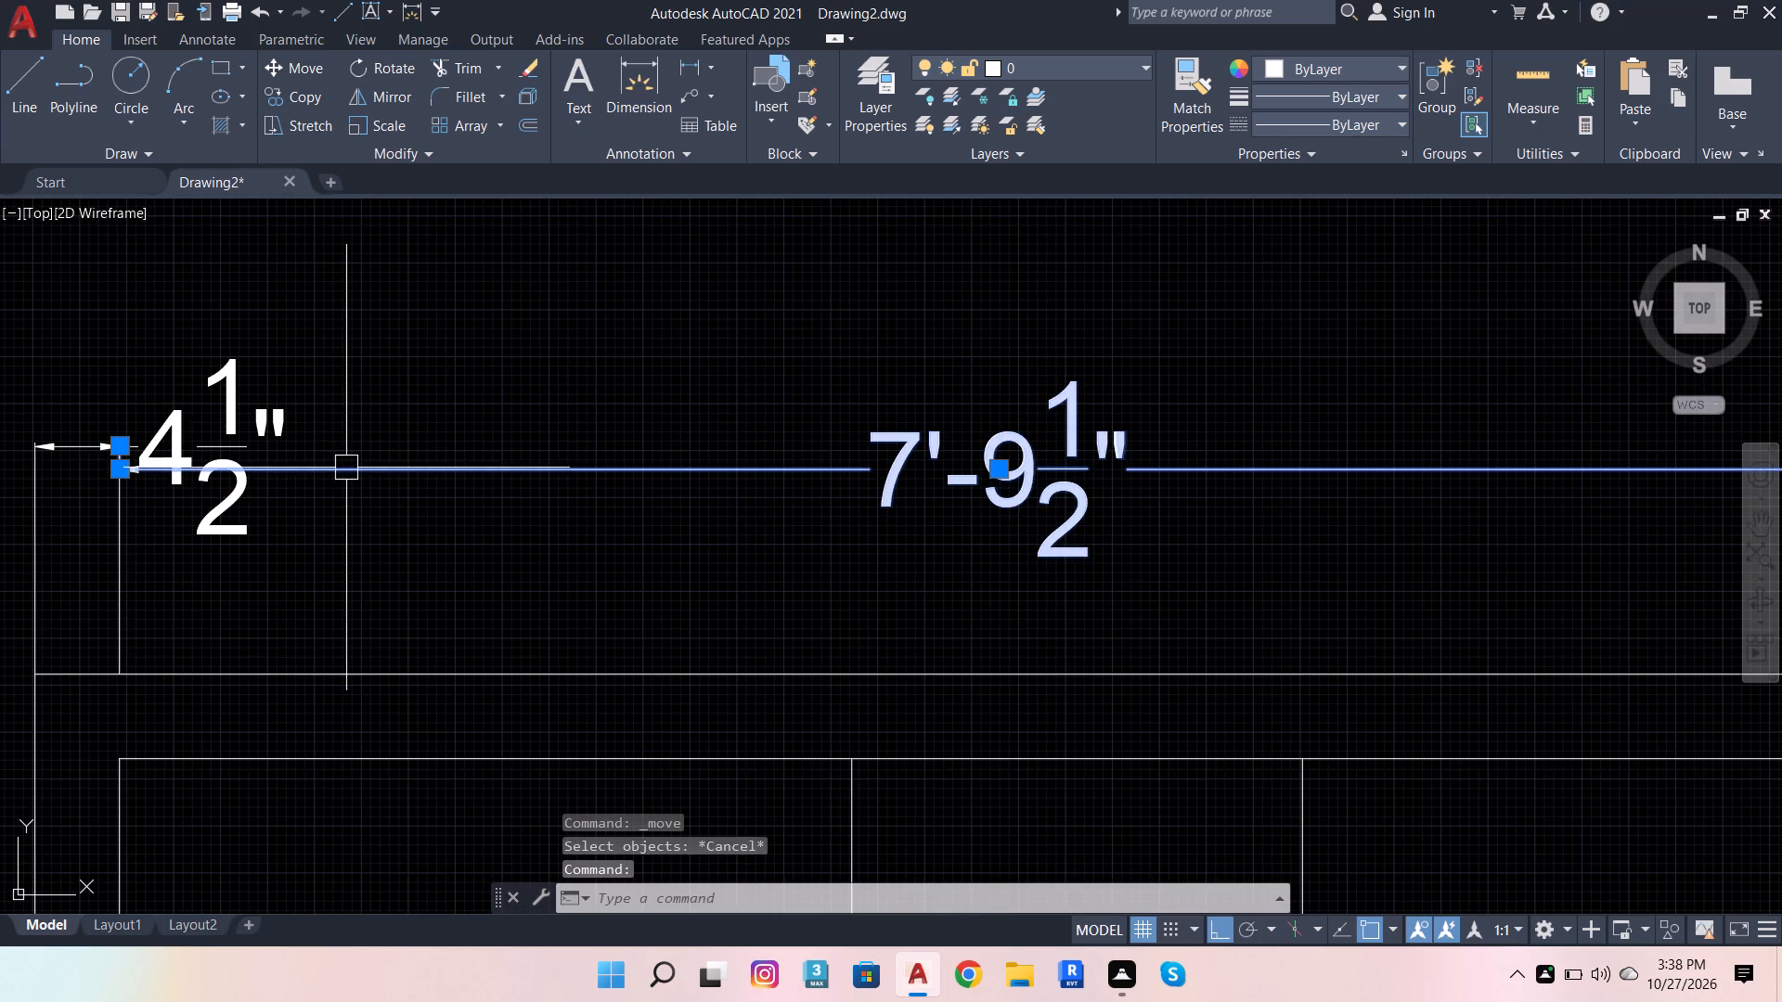
pyautogui.click(289, 65)
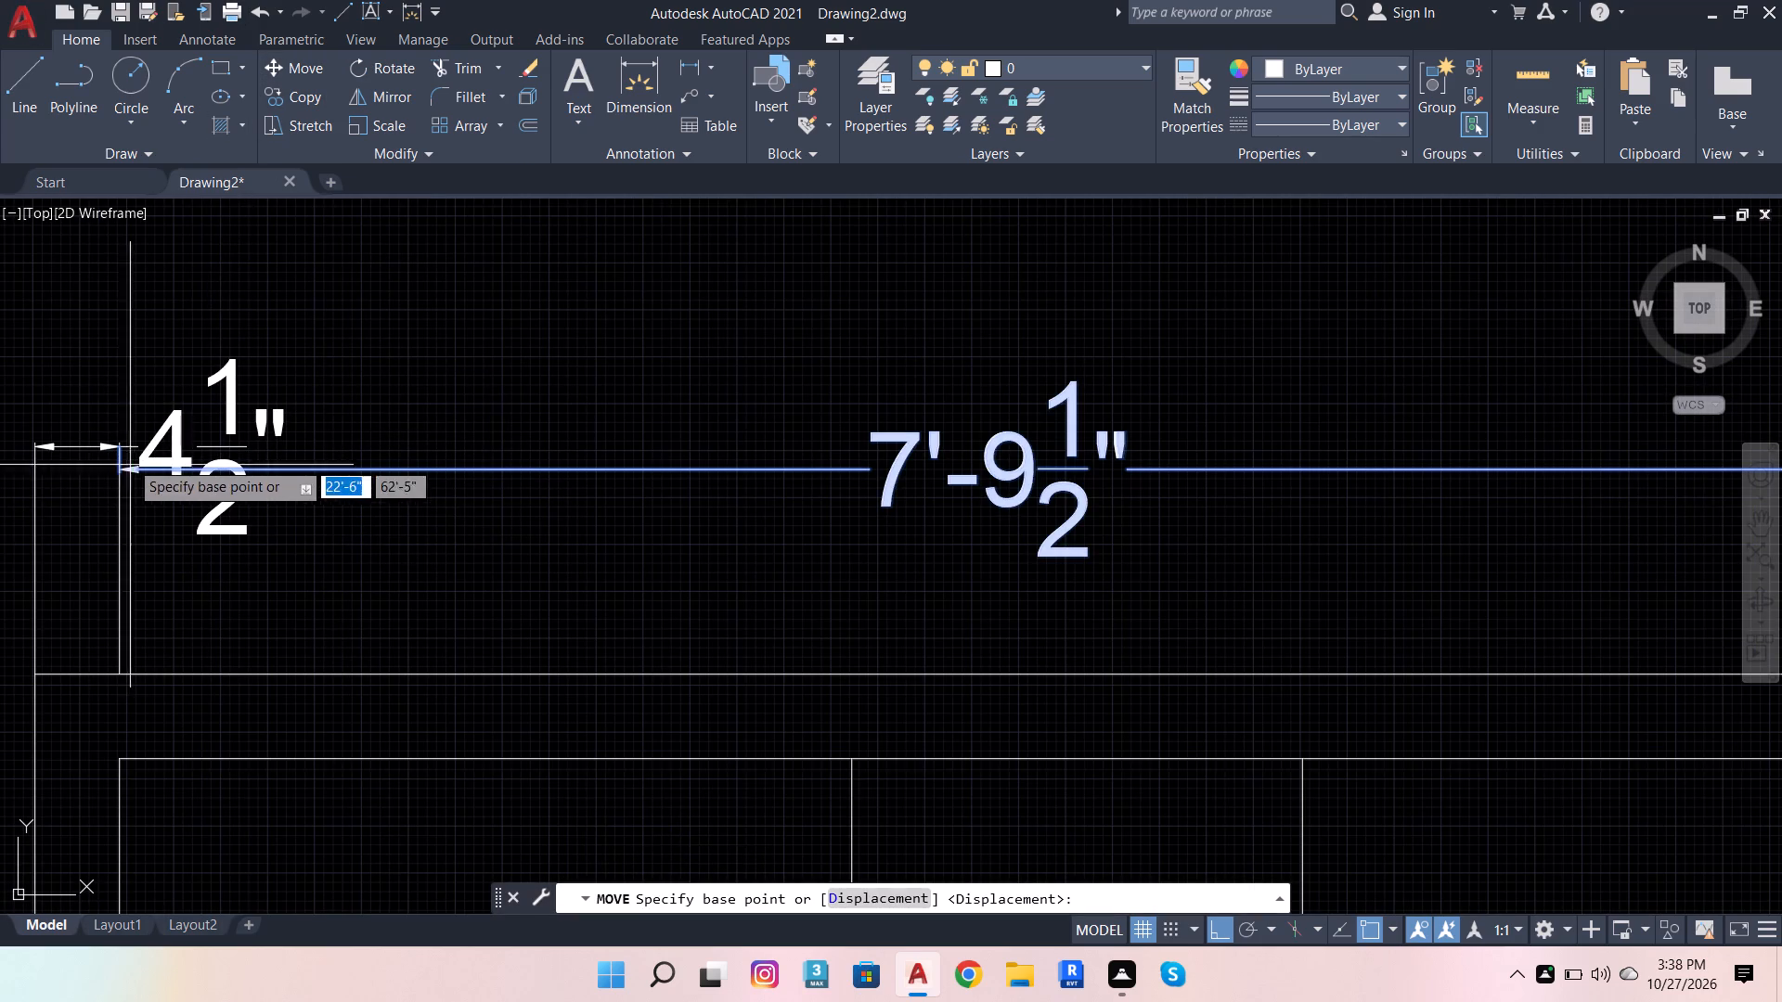
pyautogui.click(119, 440)
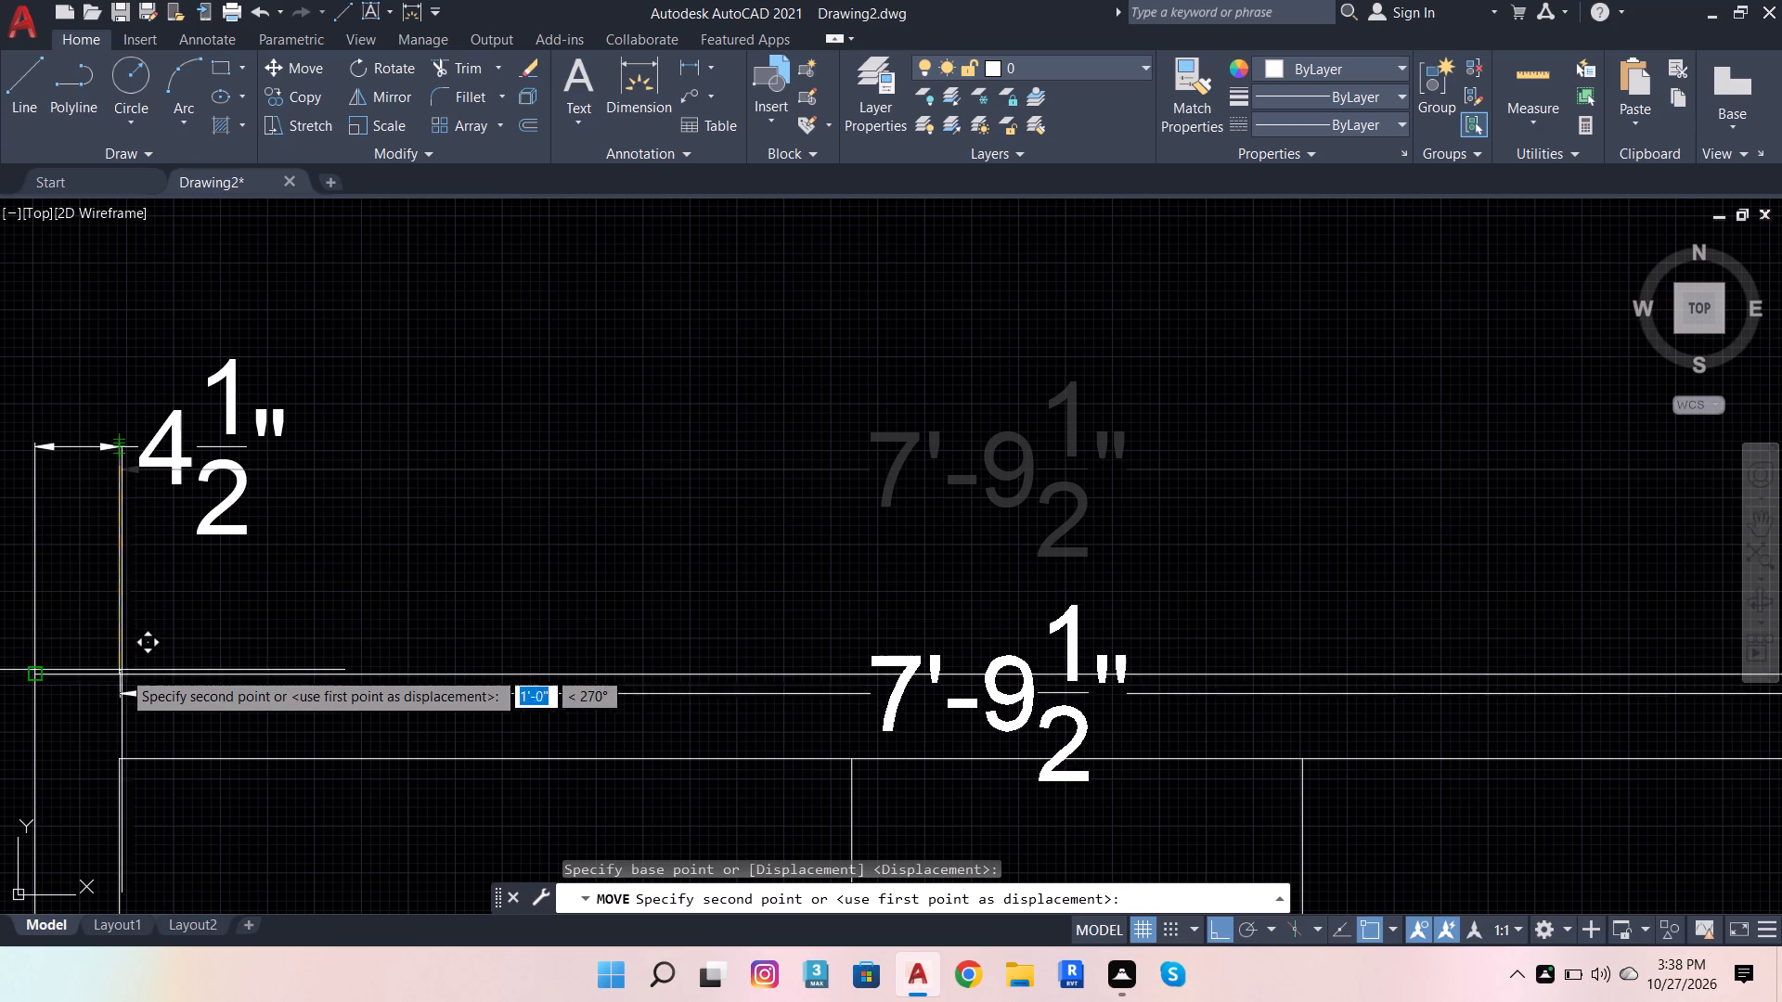
pyautogui.scroll(5, 125, 675)
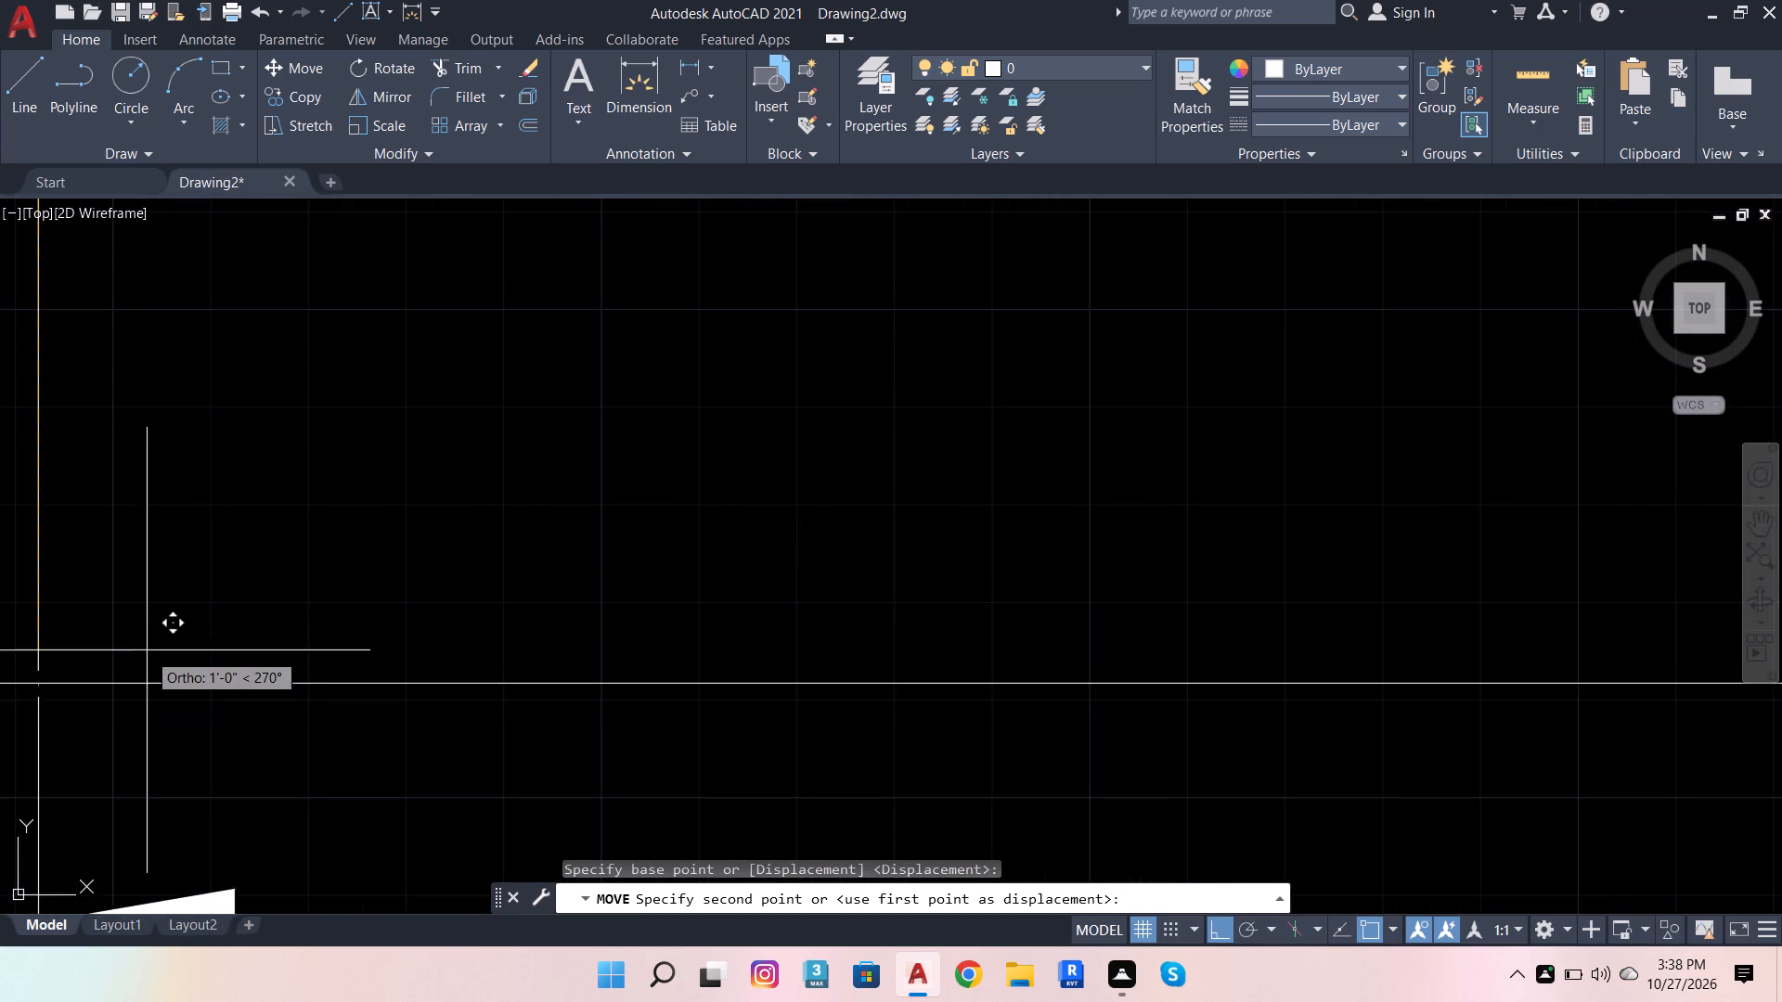
pyautogui.click(186, 382)
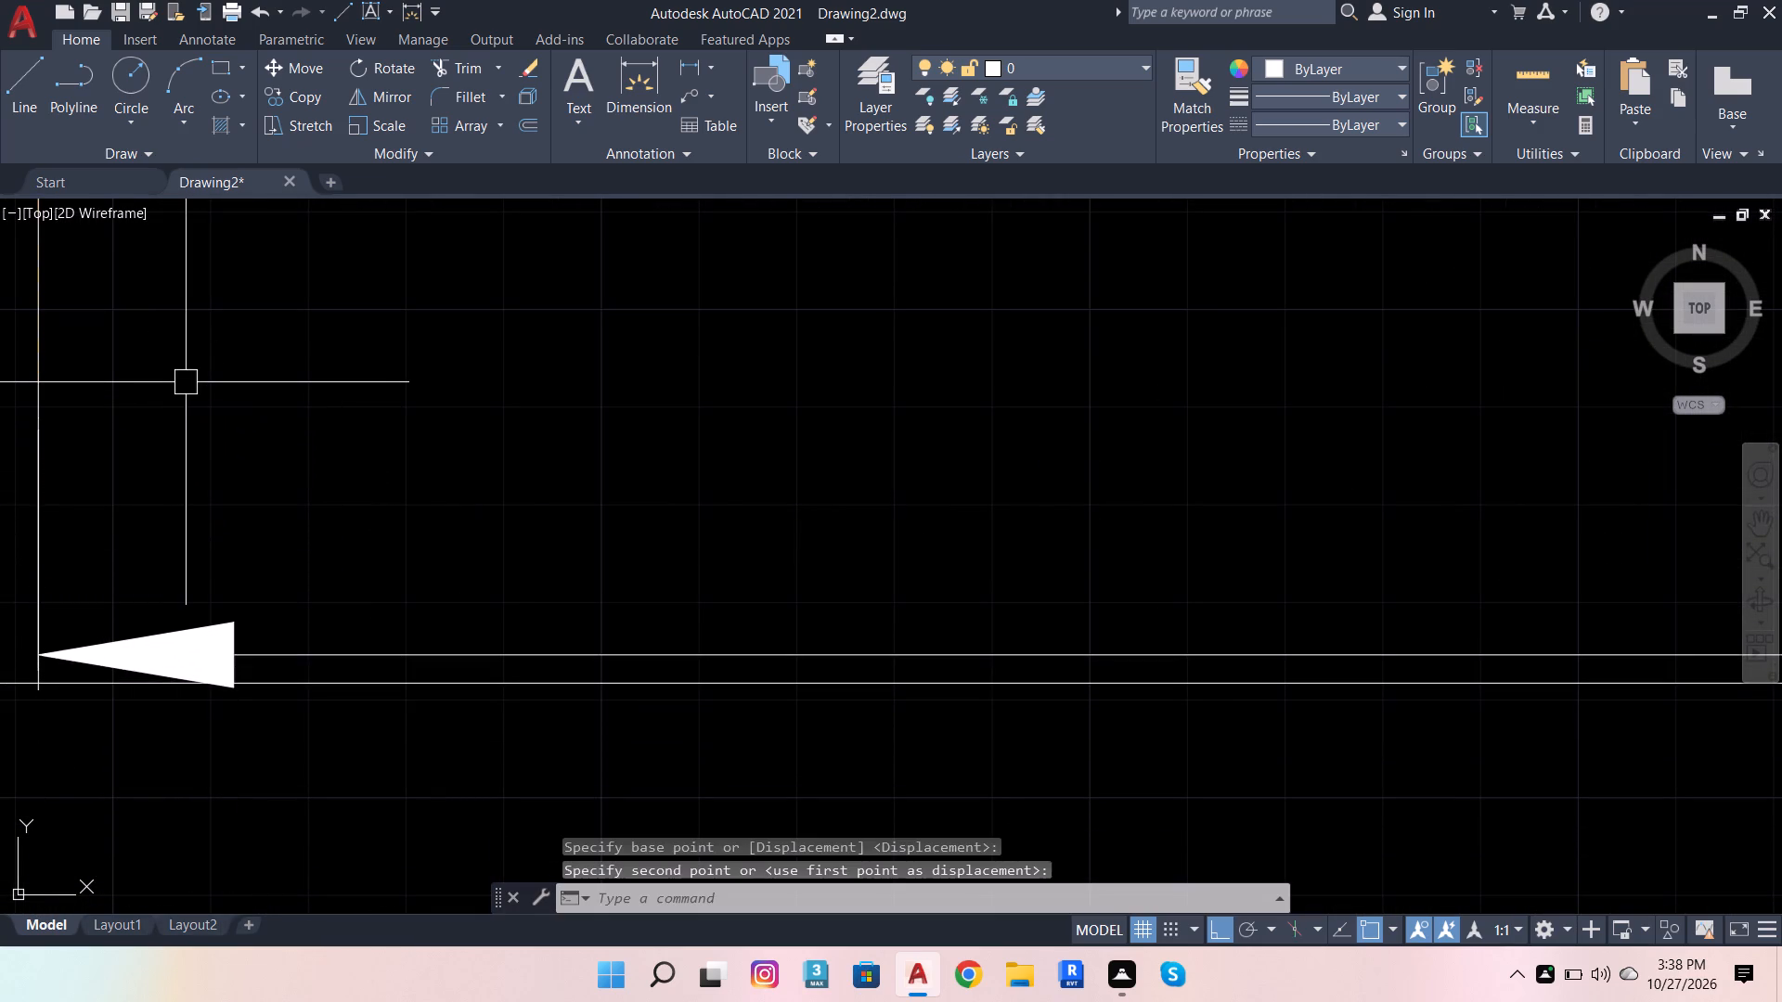
pyautogui.scroll(-4, 190, 412)
pyautogui.scroll(-3, 296, 591)
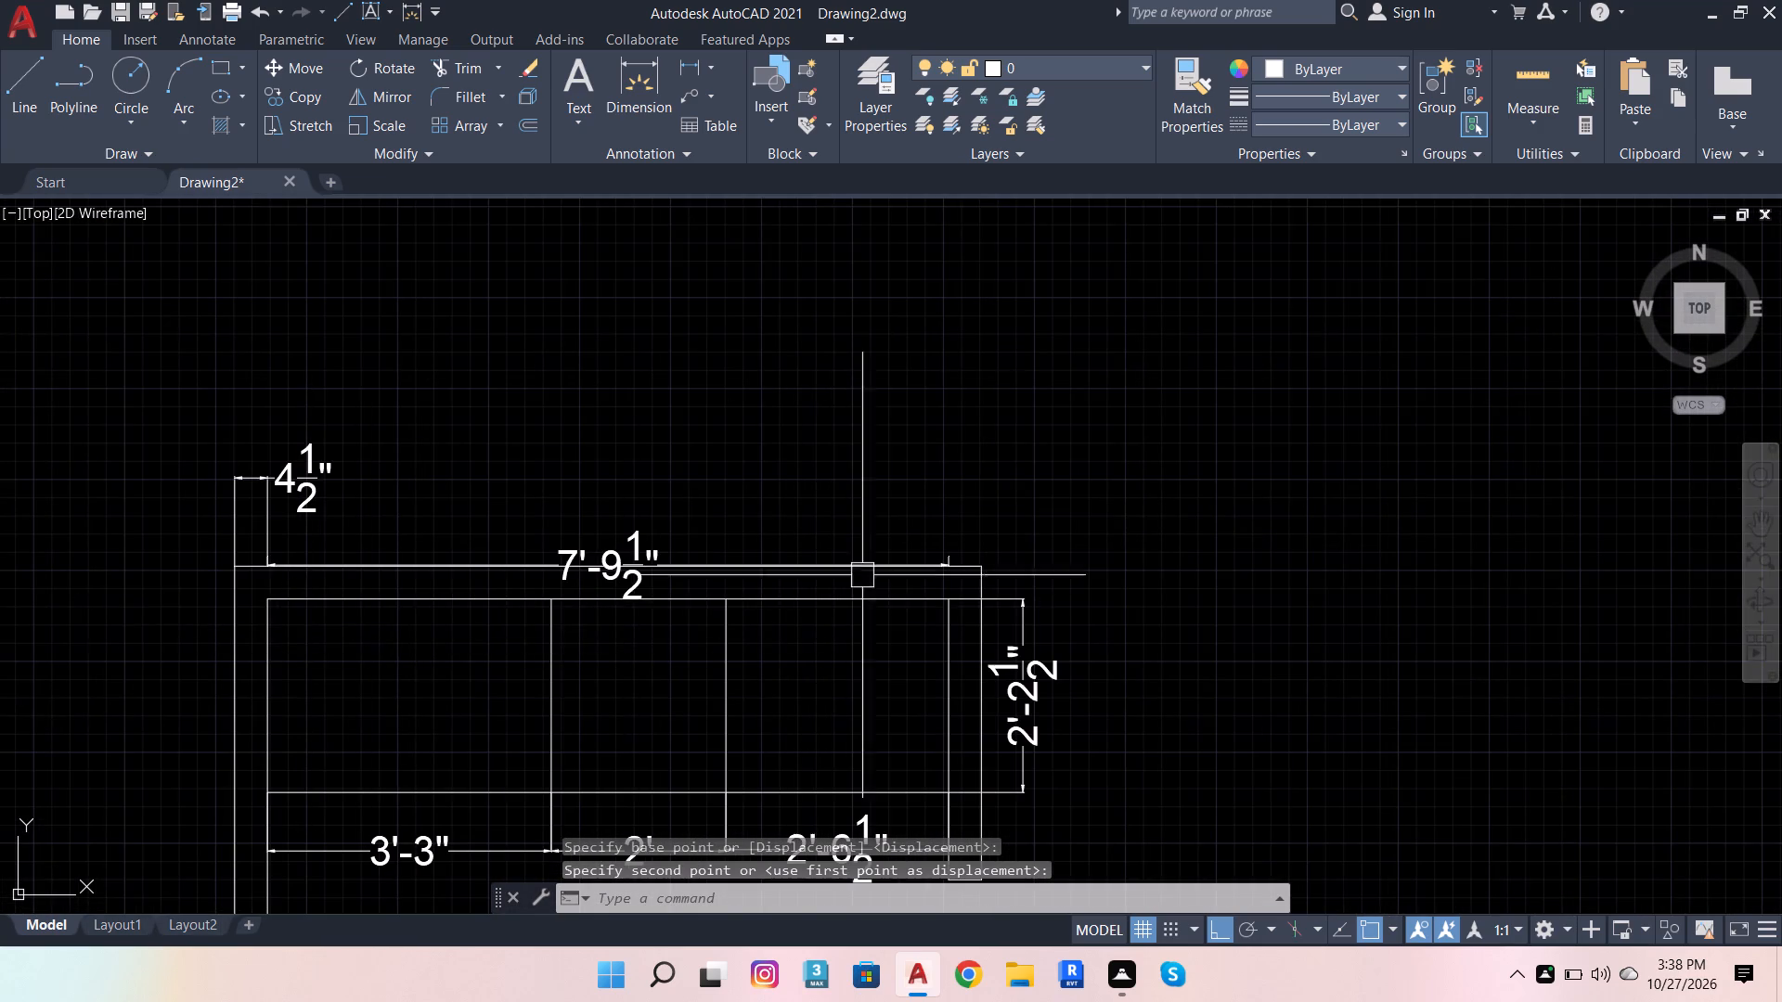
# Delete the 4 1/2" wall-thickness dimension above the plan's upper-left corner.
pyautogui.press('Escape')
pyautogui.scroll(2, 895, 559)
pyautogui.scroll(-2, 913, 539)
pyautogui.click(410, 473)
pyautogui.click(142, 439)
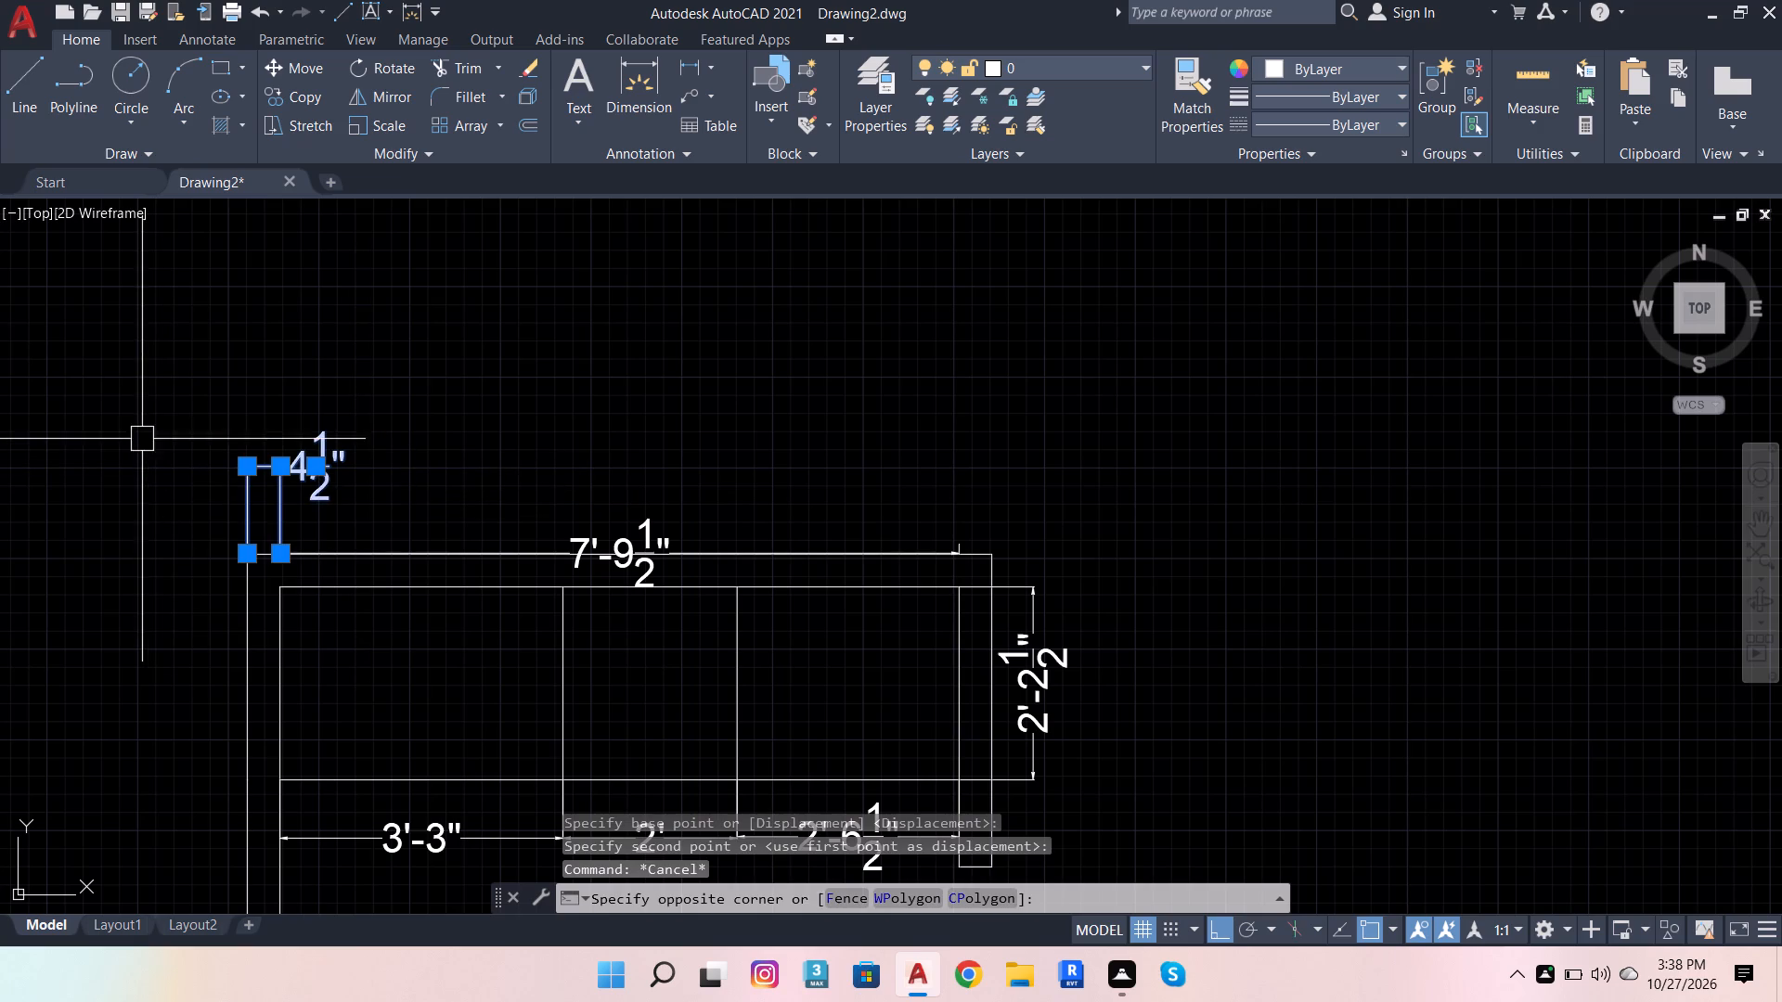
pyautogui.hotkey('shift', 'Delete')
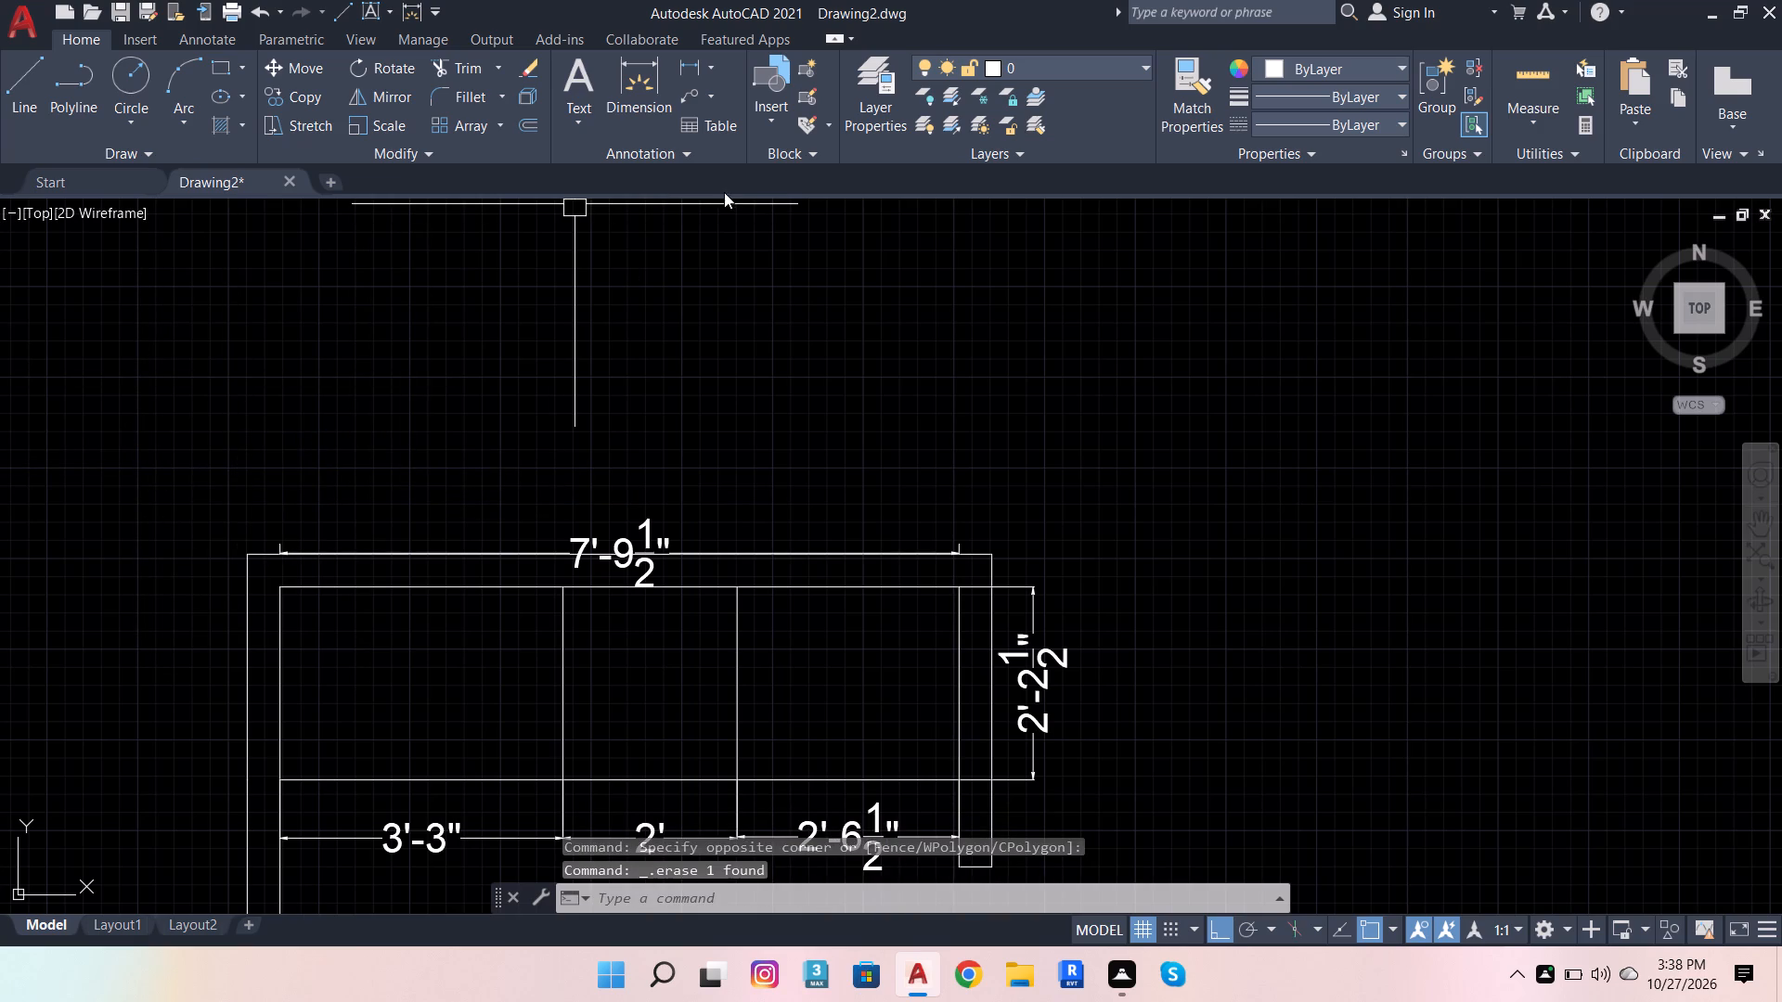
# Draw a closed rectangle 9' high and 7'9.6 wide with the Line command in an empty area of the drawing.
pyautogui.scroll(-2, 689, 269)
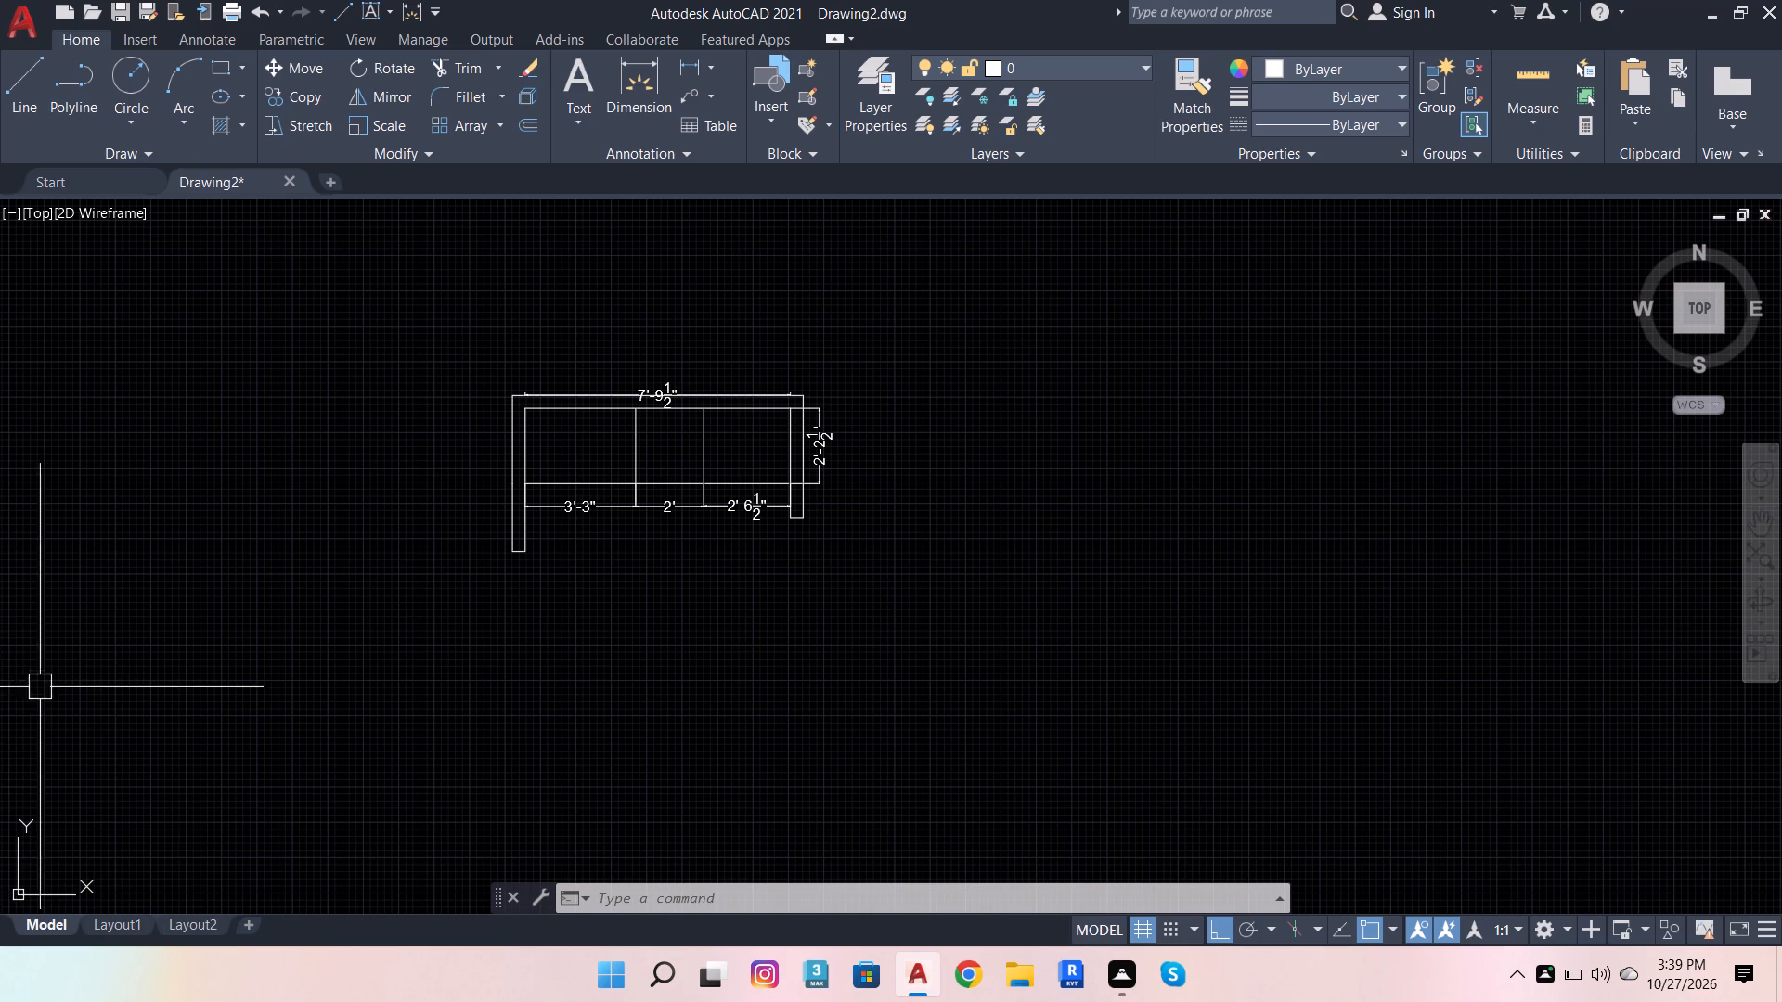
pyautogui.click(27, 102)
pyautogui.scroll(-5, 500, 641)
pyautogui.scroll(3, 527, 785)
pyautogui.click(493, 628)
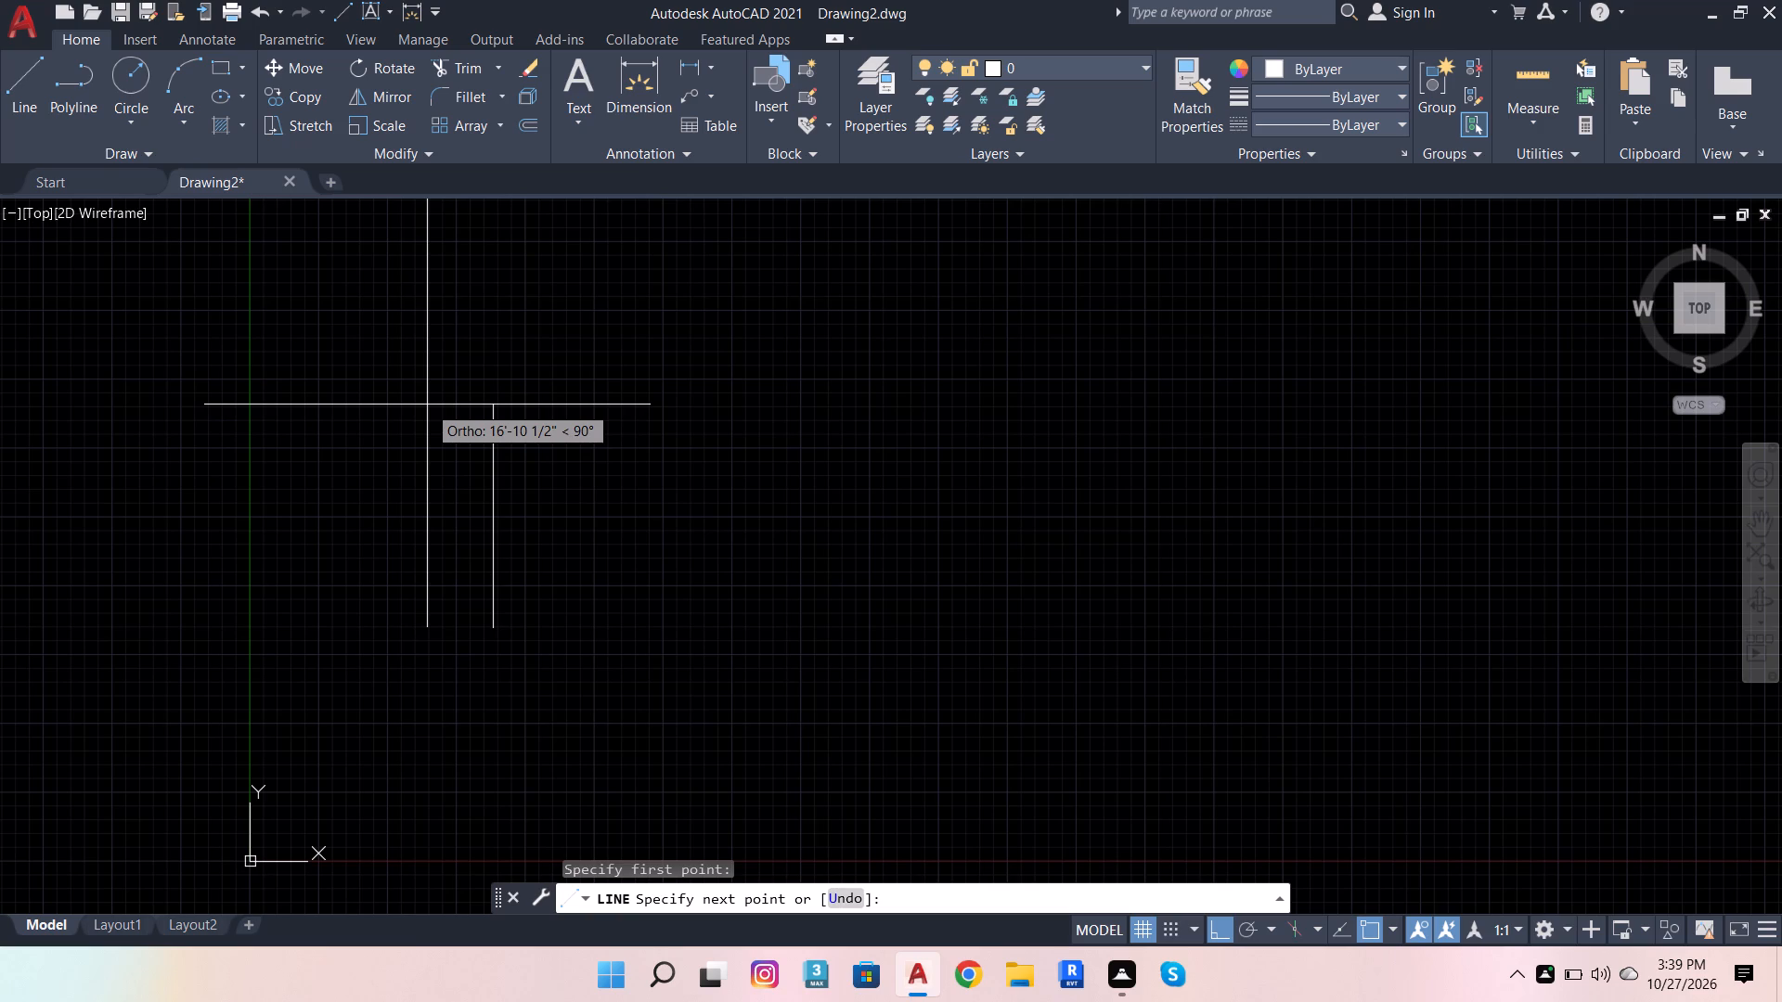
pyautogui.write("9'")
pyautogui.press('Return')
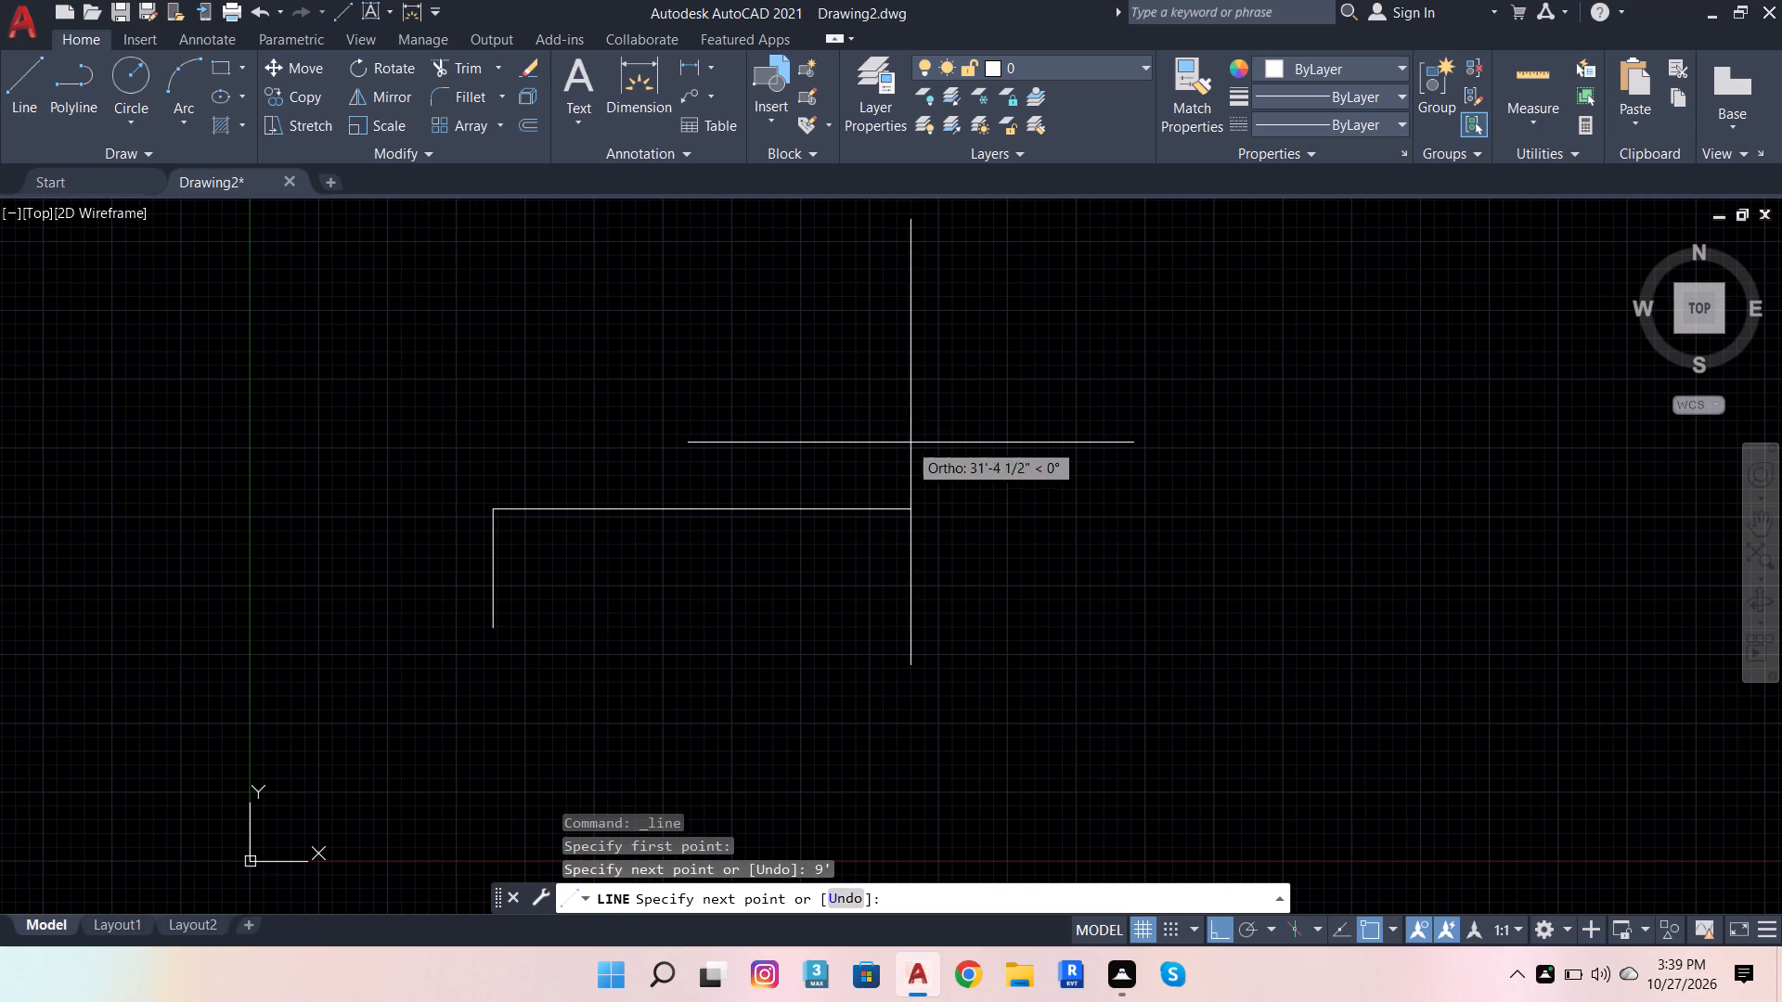
pyautogui.write("7'9.6")
pyautogui.press('Return')
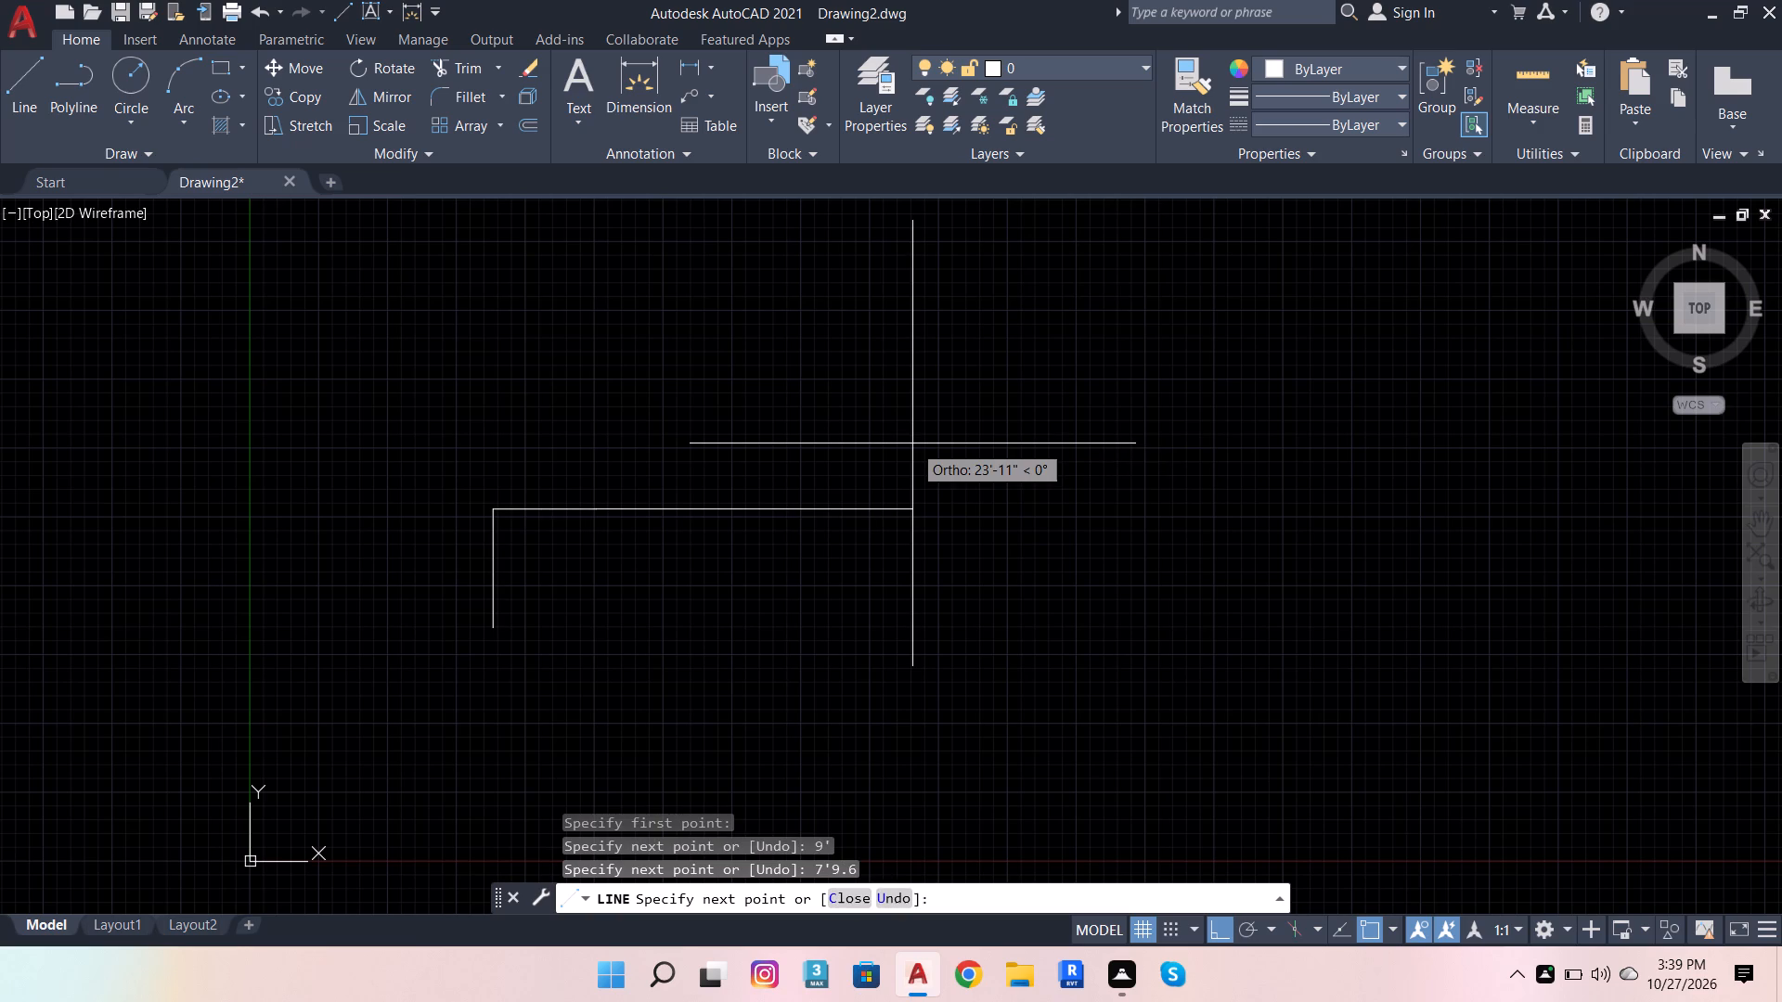
pyautogui.write("9'")
pyautogui.press('Return')
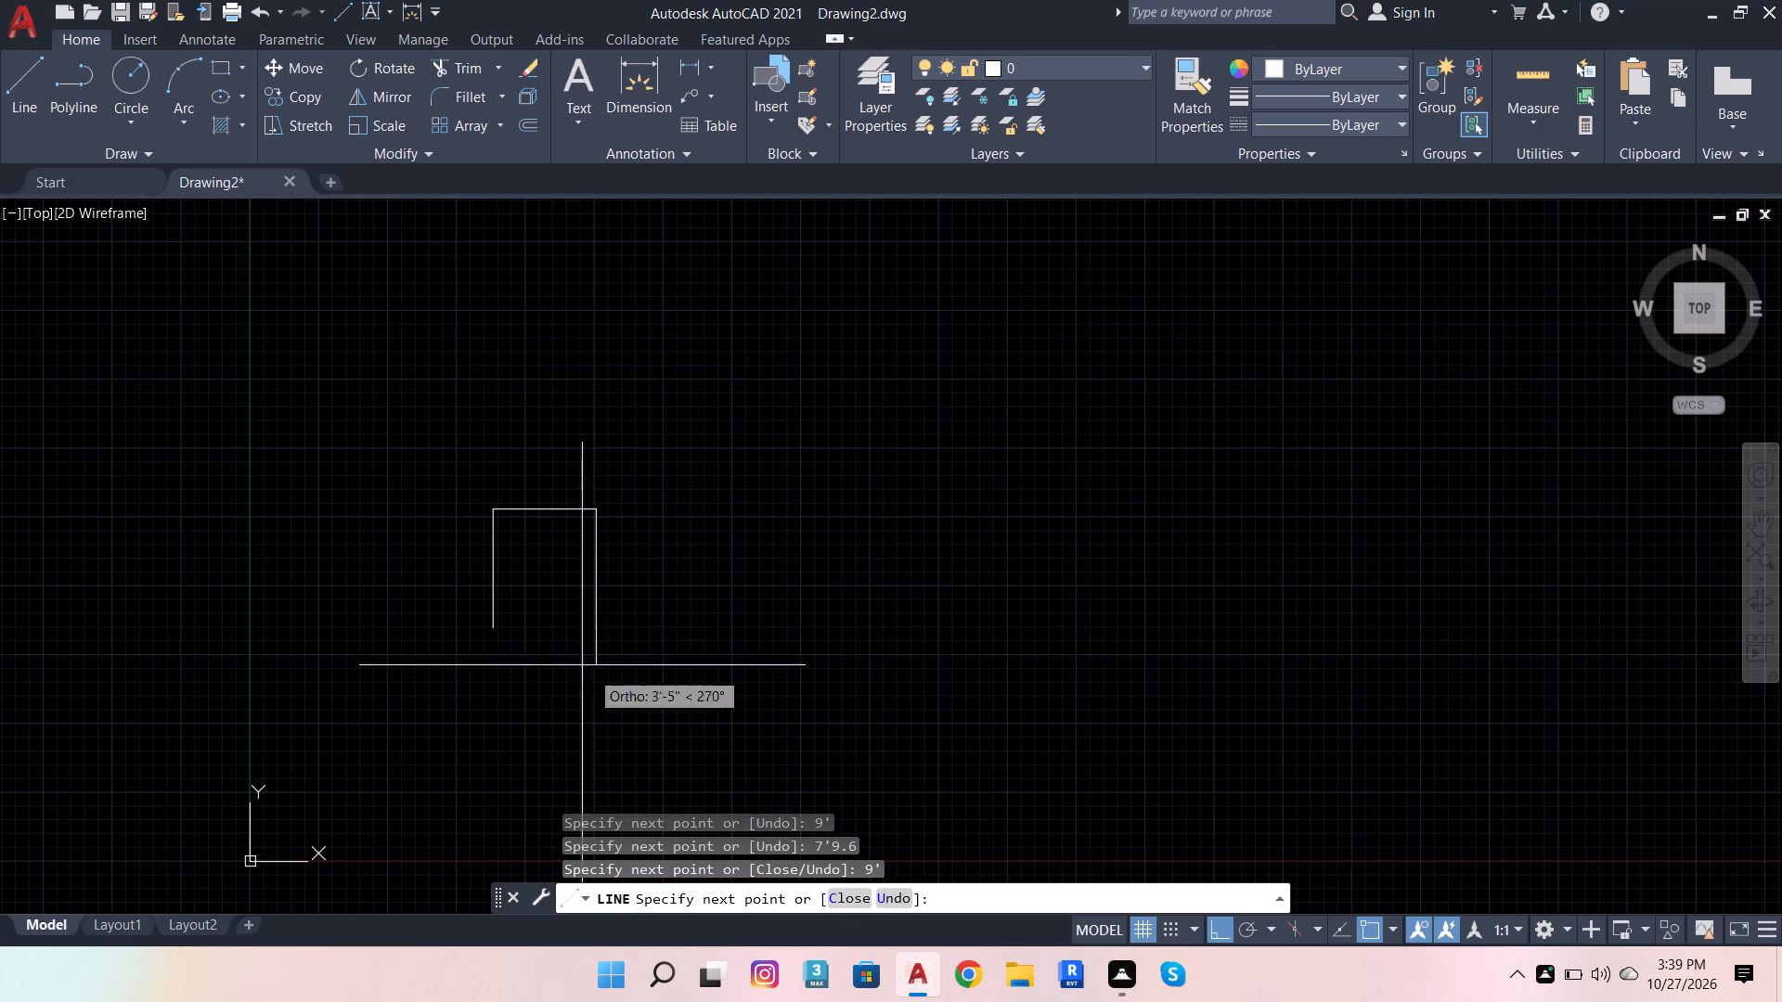
pyautogui.click(497, 620)
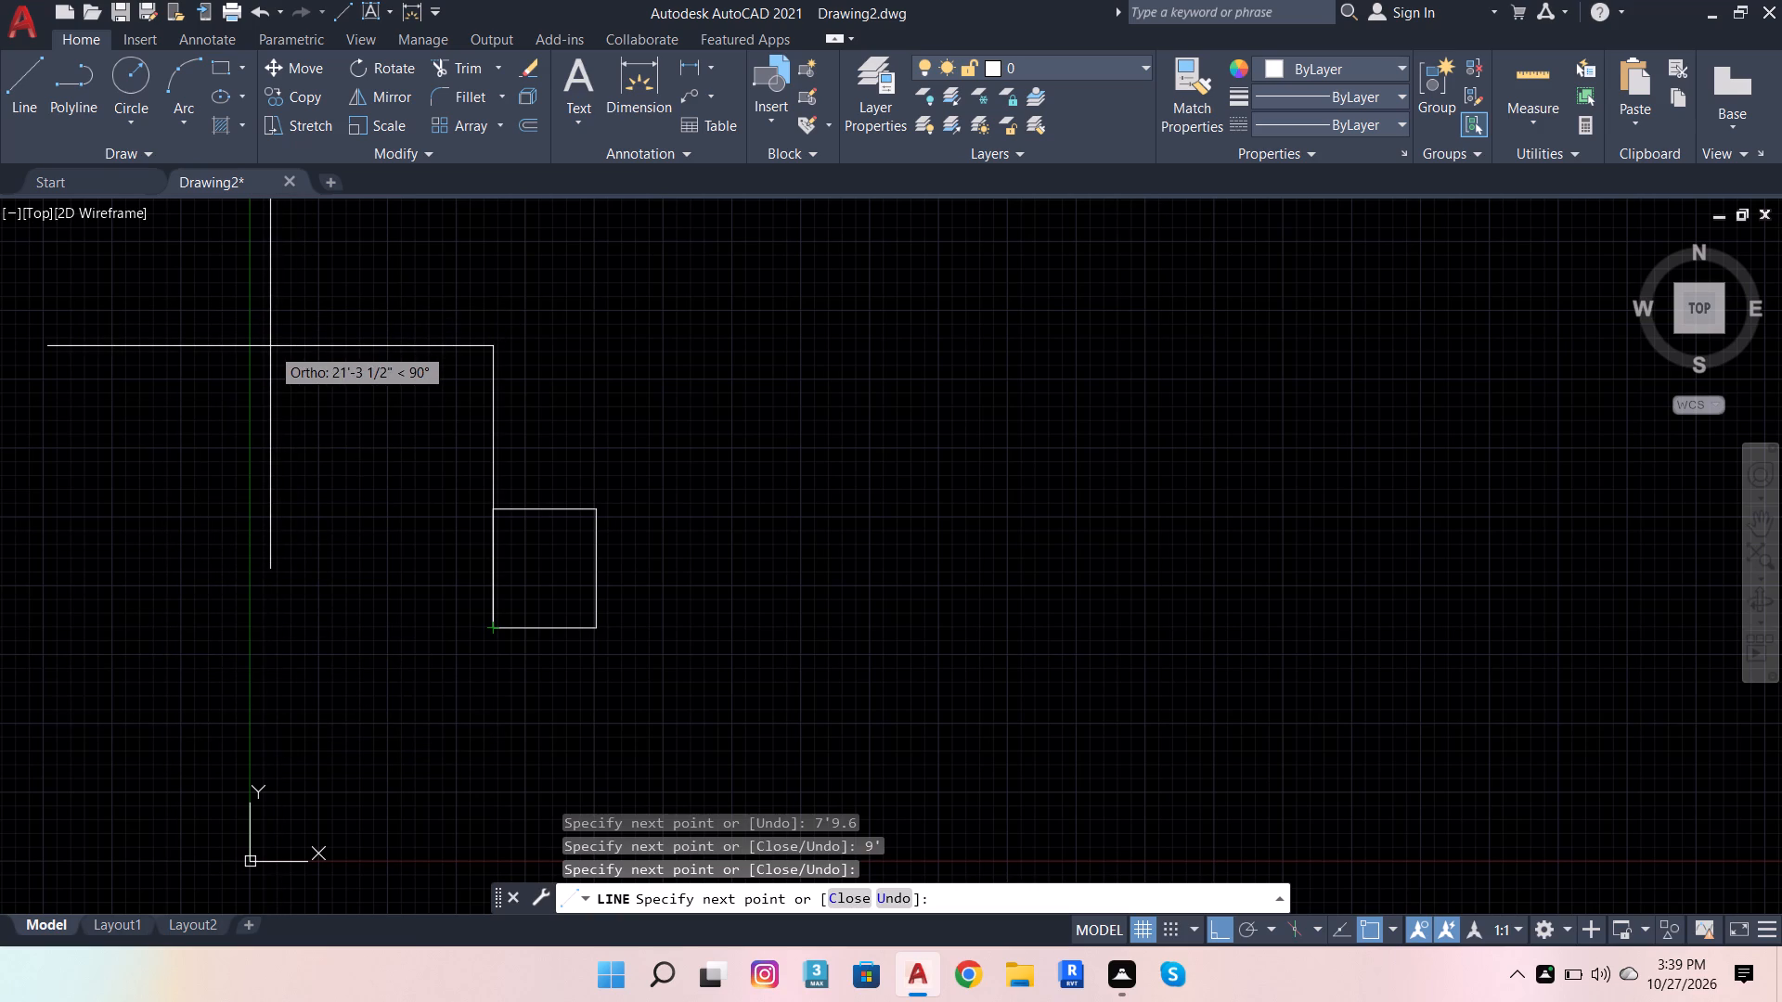
pyautogui.press('Escape')
# Offset all four sides of the new rectangle 1" inward.
pyautogui.scroll(3, 402, 652)
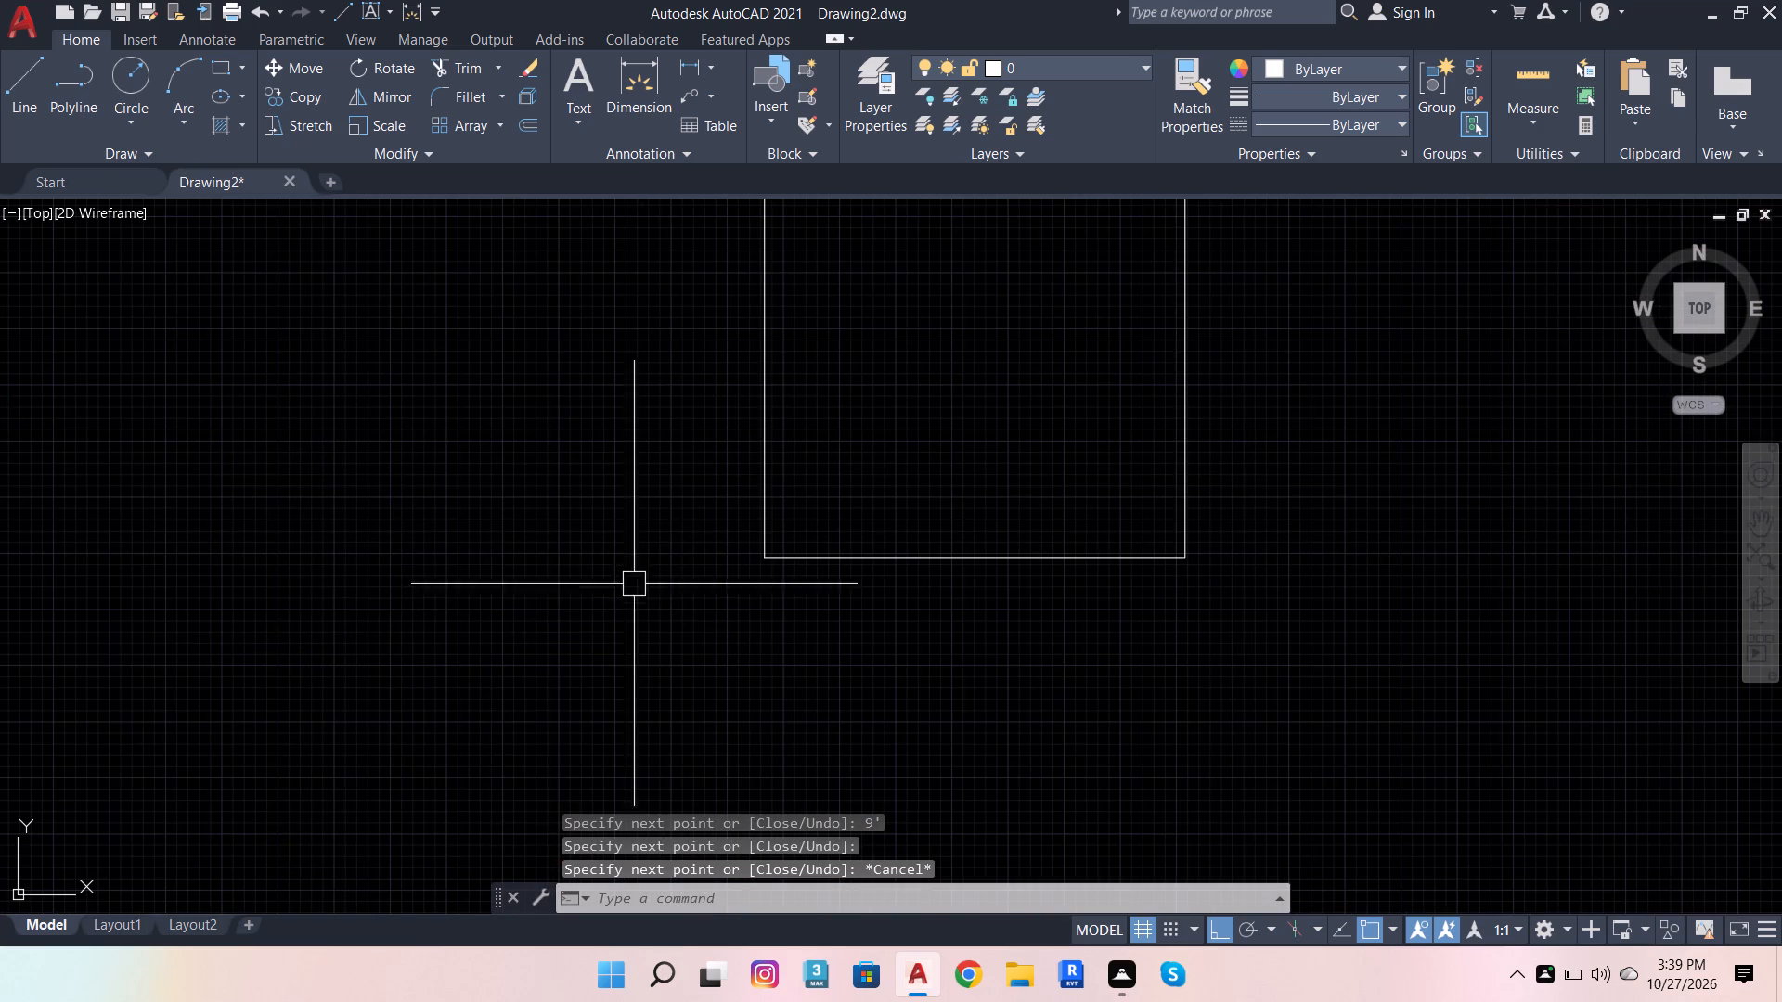
pyautogui.scroll(3, 716, 550)
pyautogui.scroll(-3, 785, 559)
pyautogui.click(832, 503)
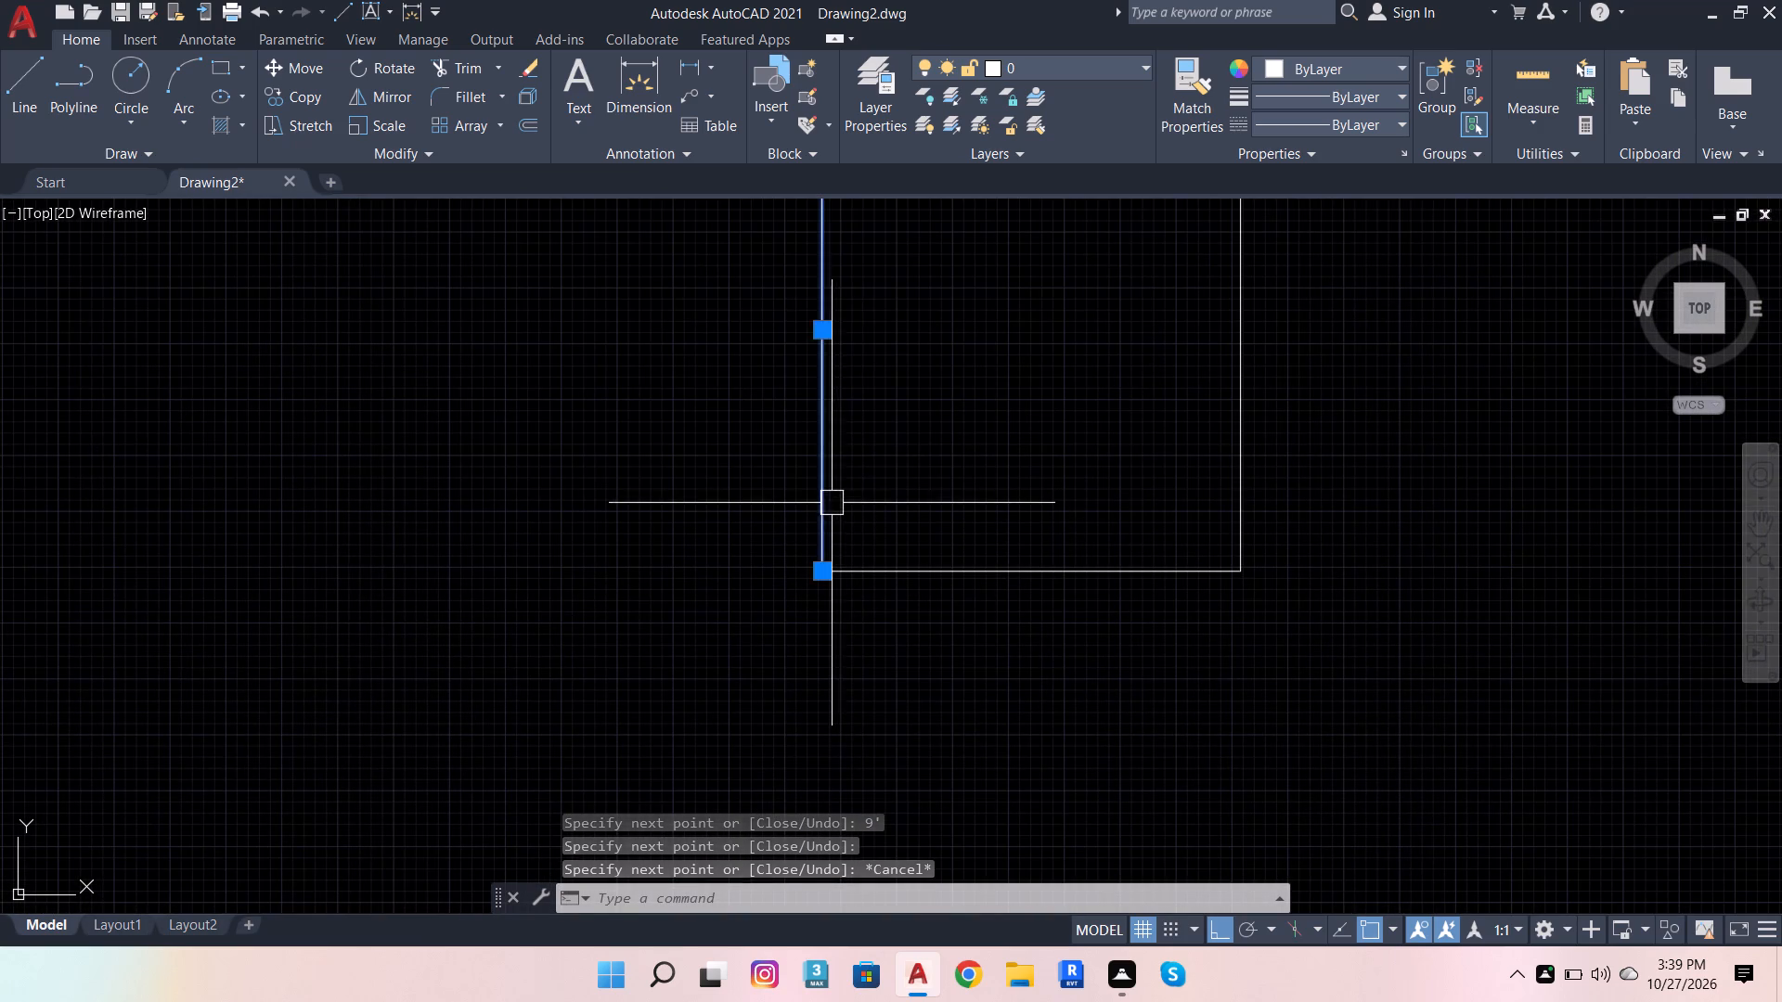
pyautogui.click(528, 122)
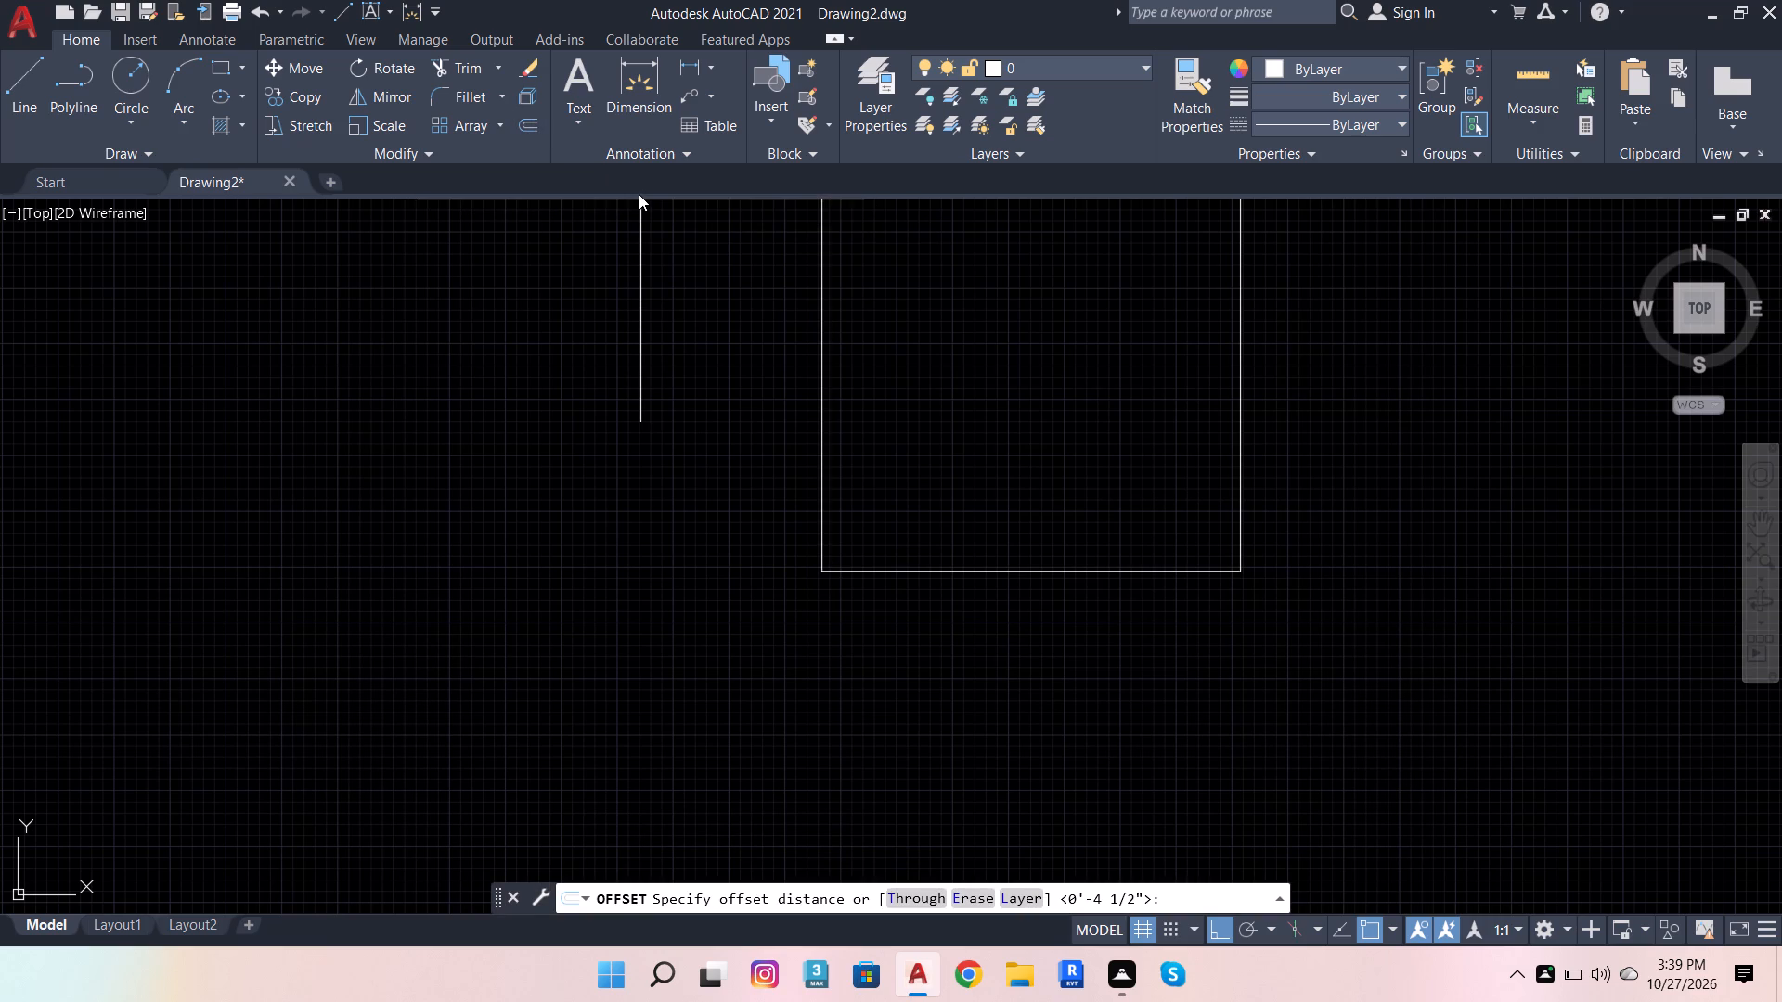
pyautogui.click(814, 555)
pyautogui.press('1')
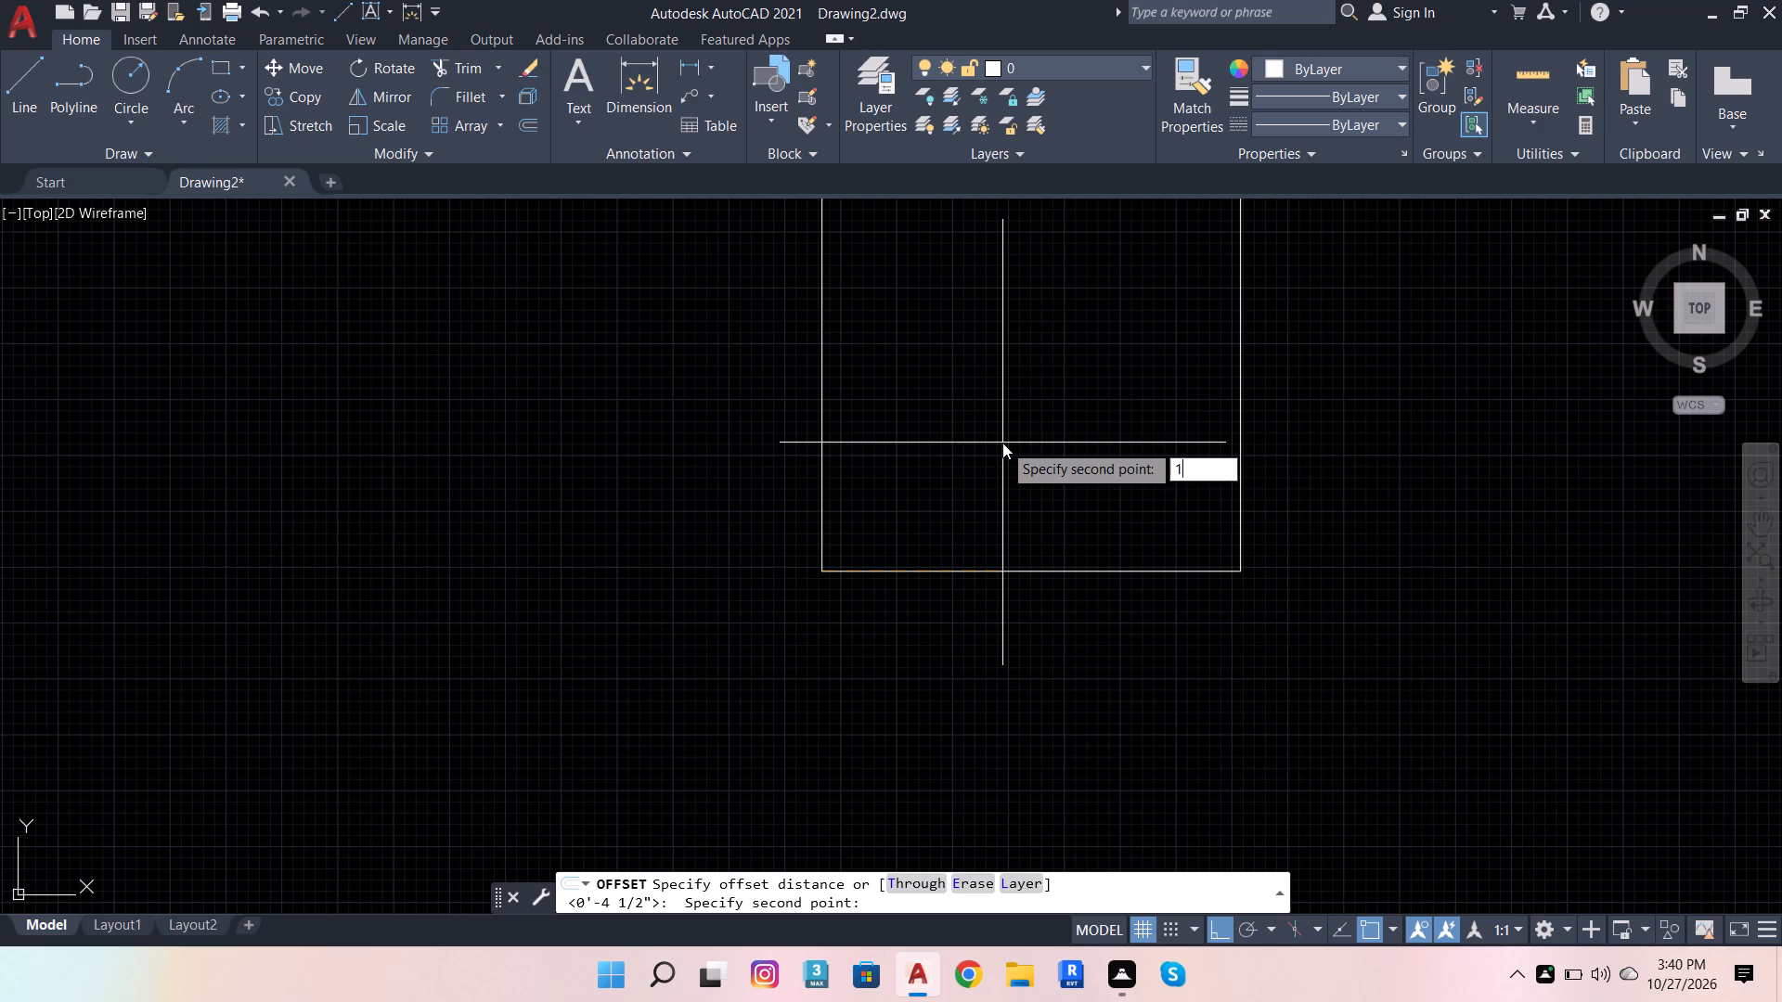
pyautogui.press('Return')
pyautogui.click(1002, 443)
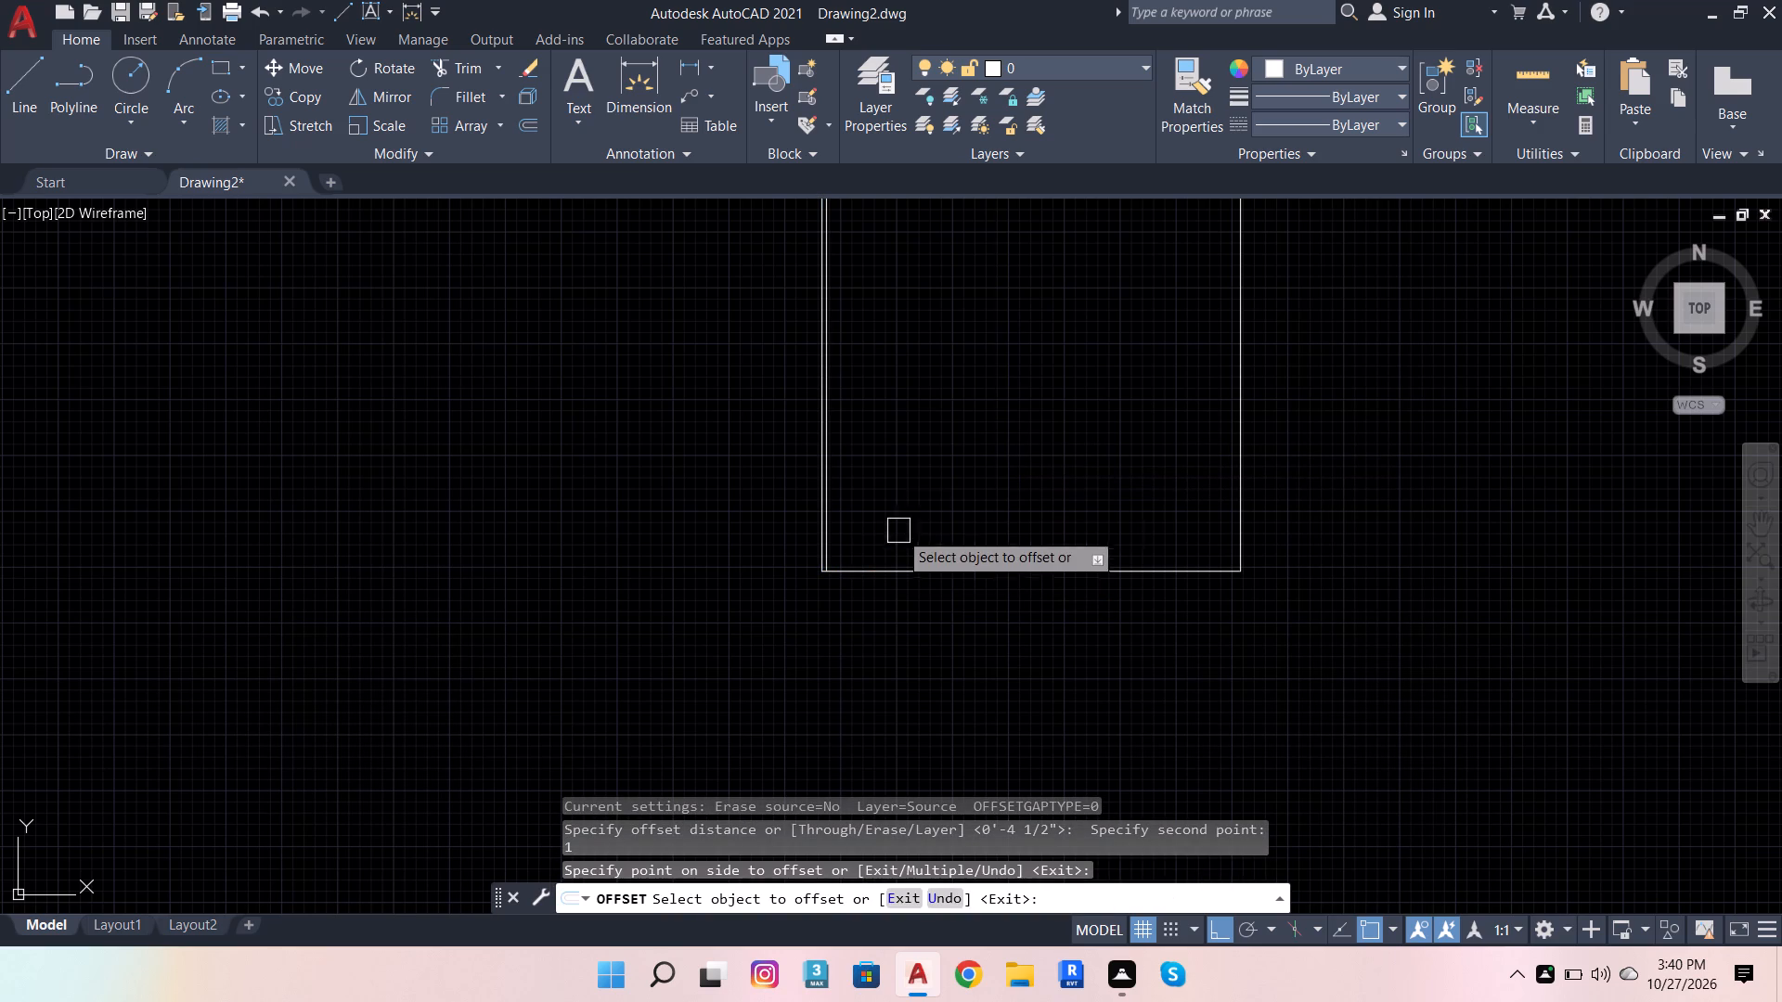
pyautogui.click(876, 566)
pyautogui.click(887, 507)
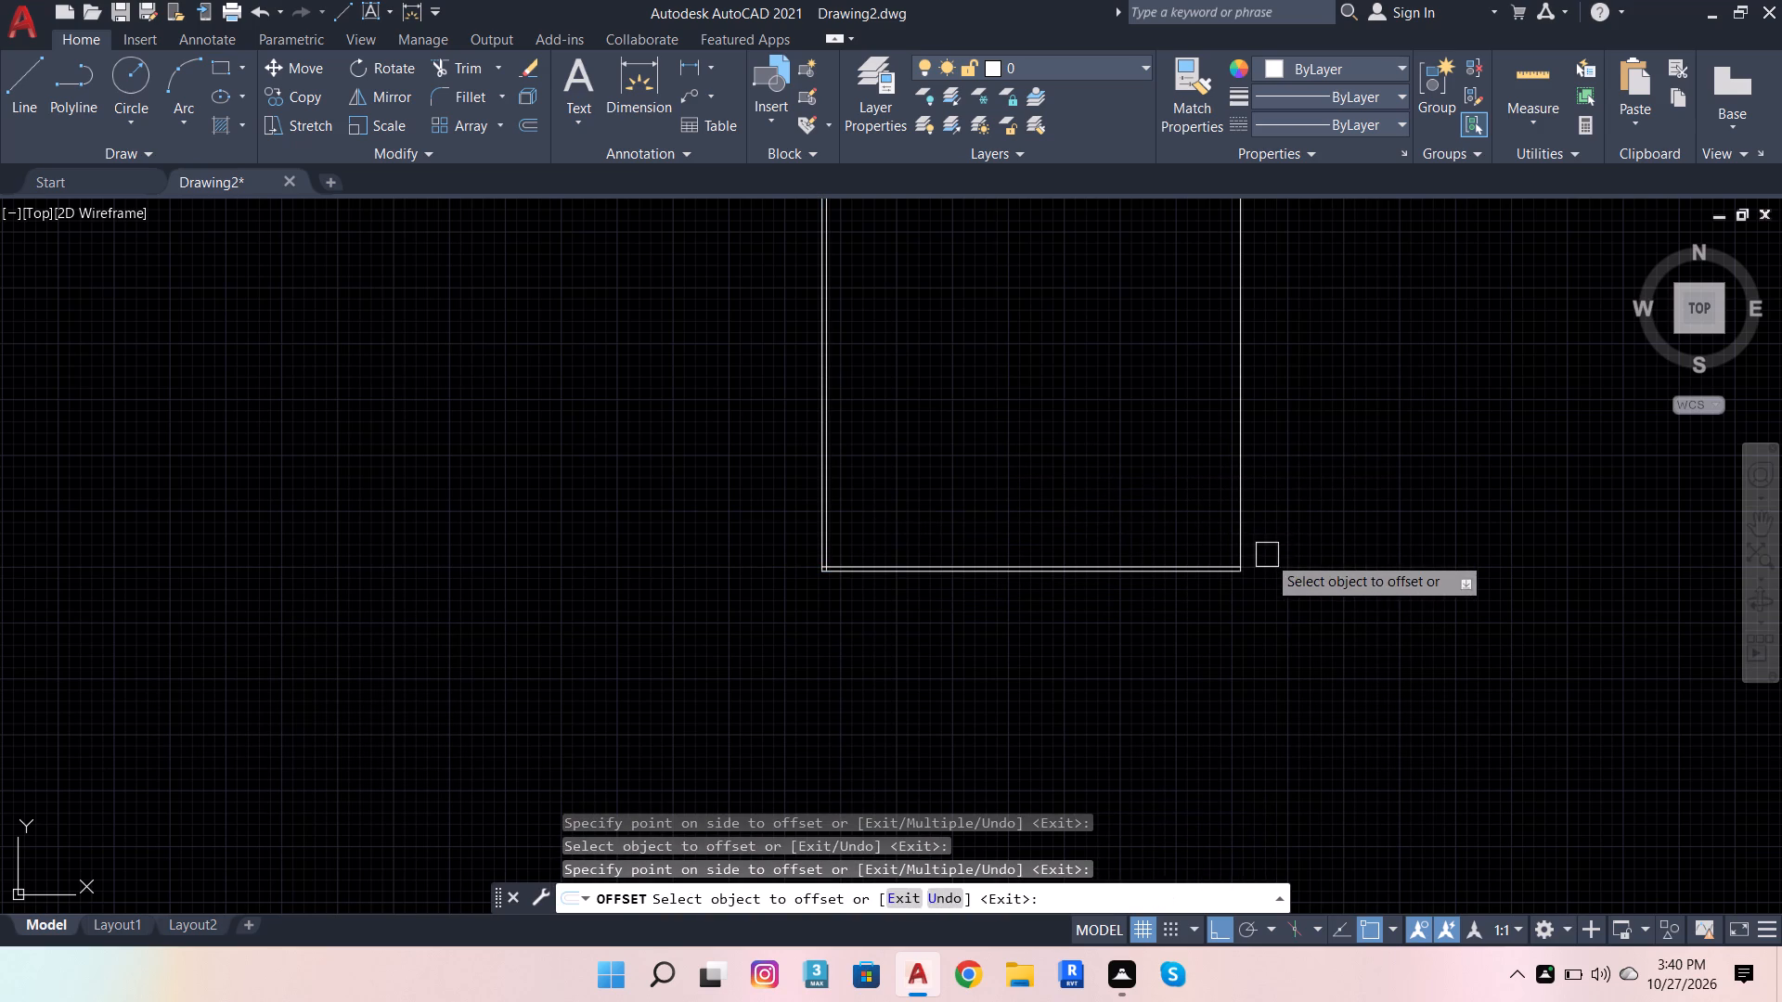
pyautogui.click(1246, 527)
pyautogui.click(1136, 550)
pyautogui.scroll(-2, 1195, 662)
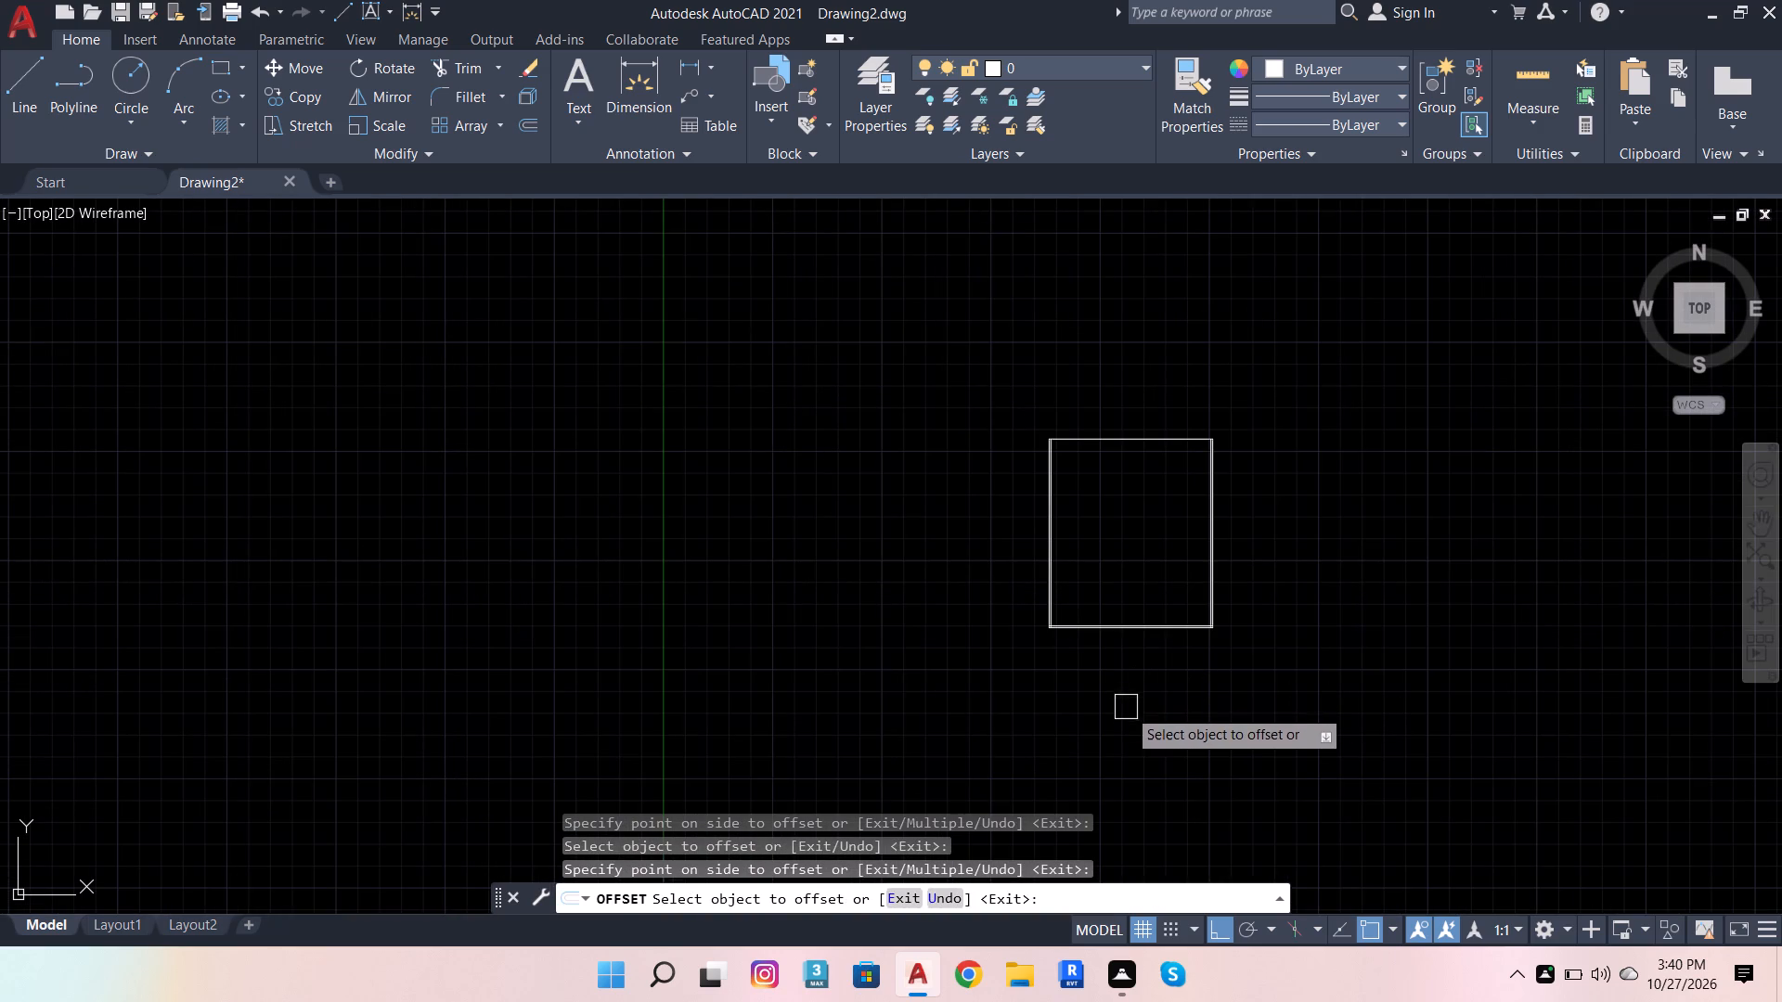
pyautogui.click(1169, 448)
pyautogui.click(1139, 526)
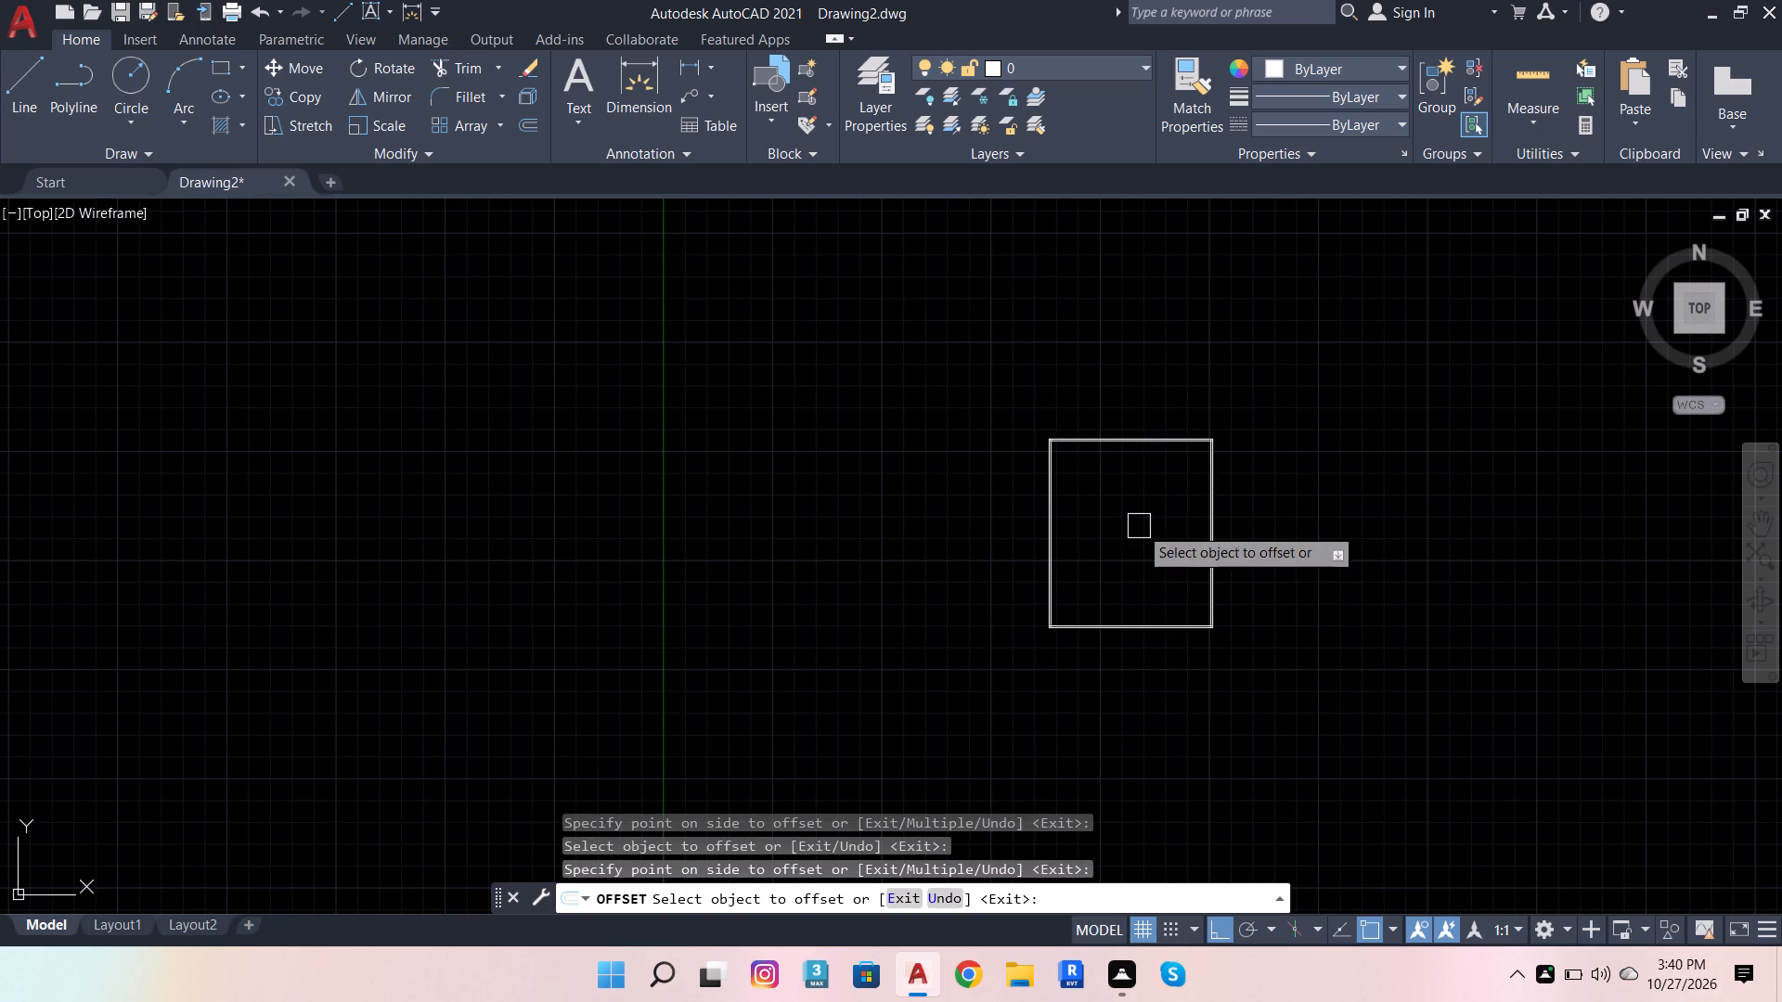
# Offset the inner left line and the inner bottom line inward by another 1".
pyautogui.scroll(3, 1194, 400)
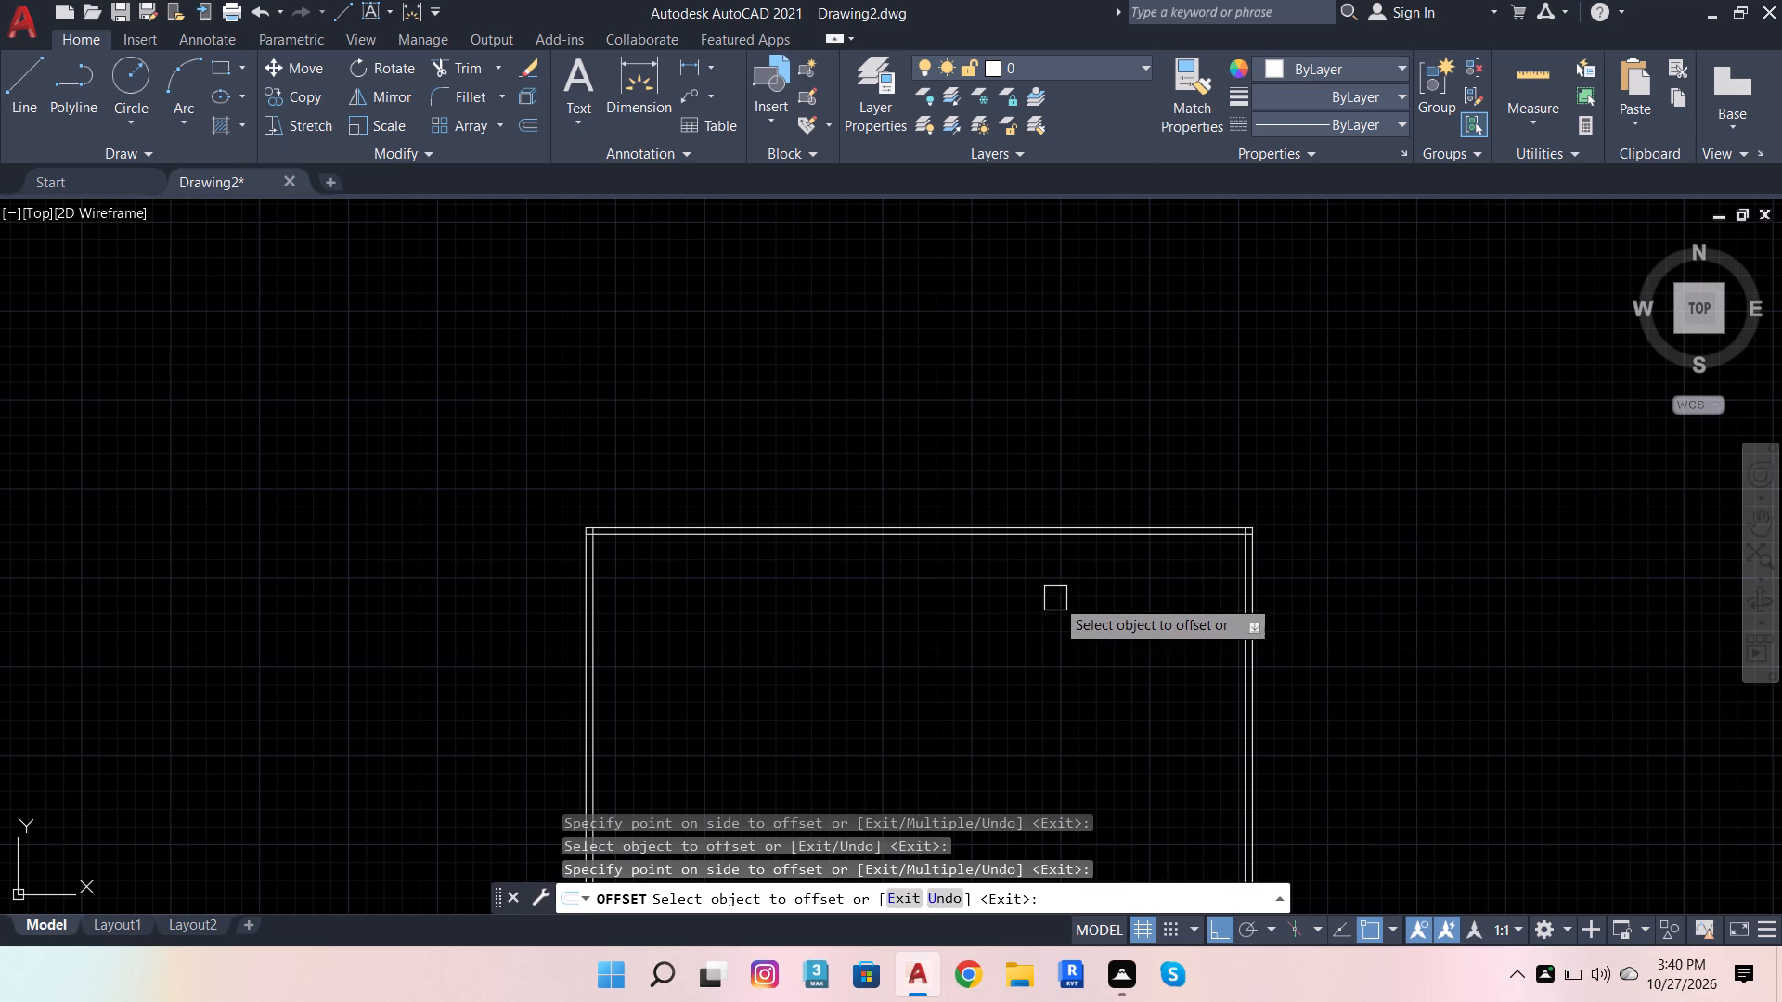
pyautogui.scroll(2, 560, 597)
pyautogui.click(642, 539)
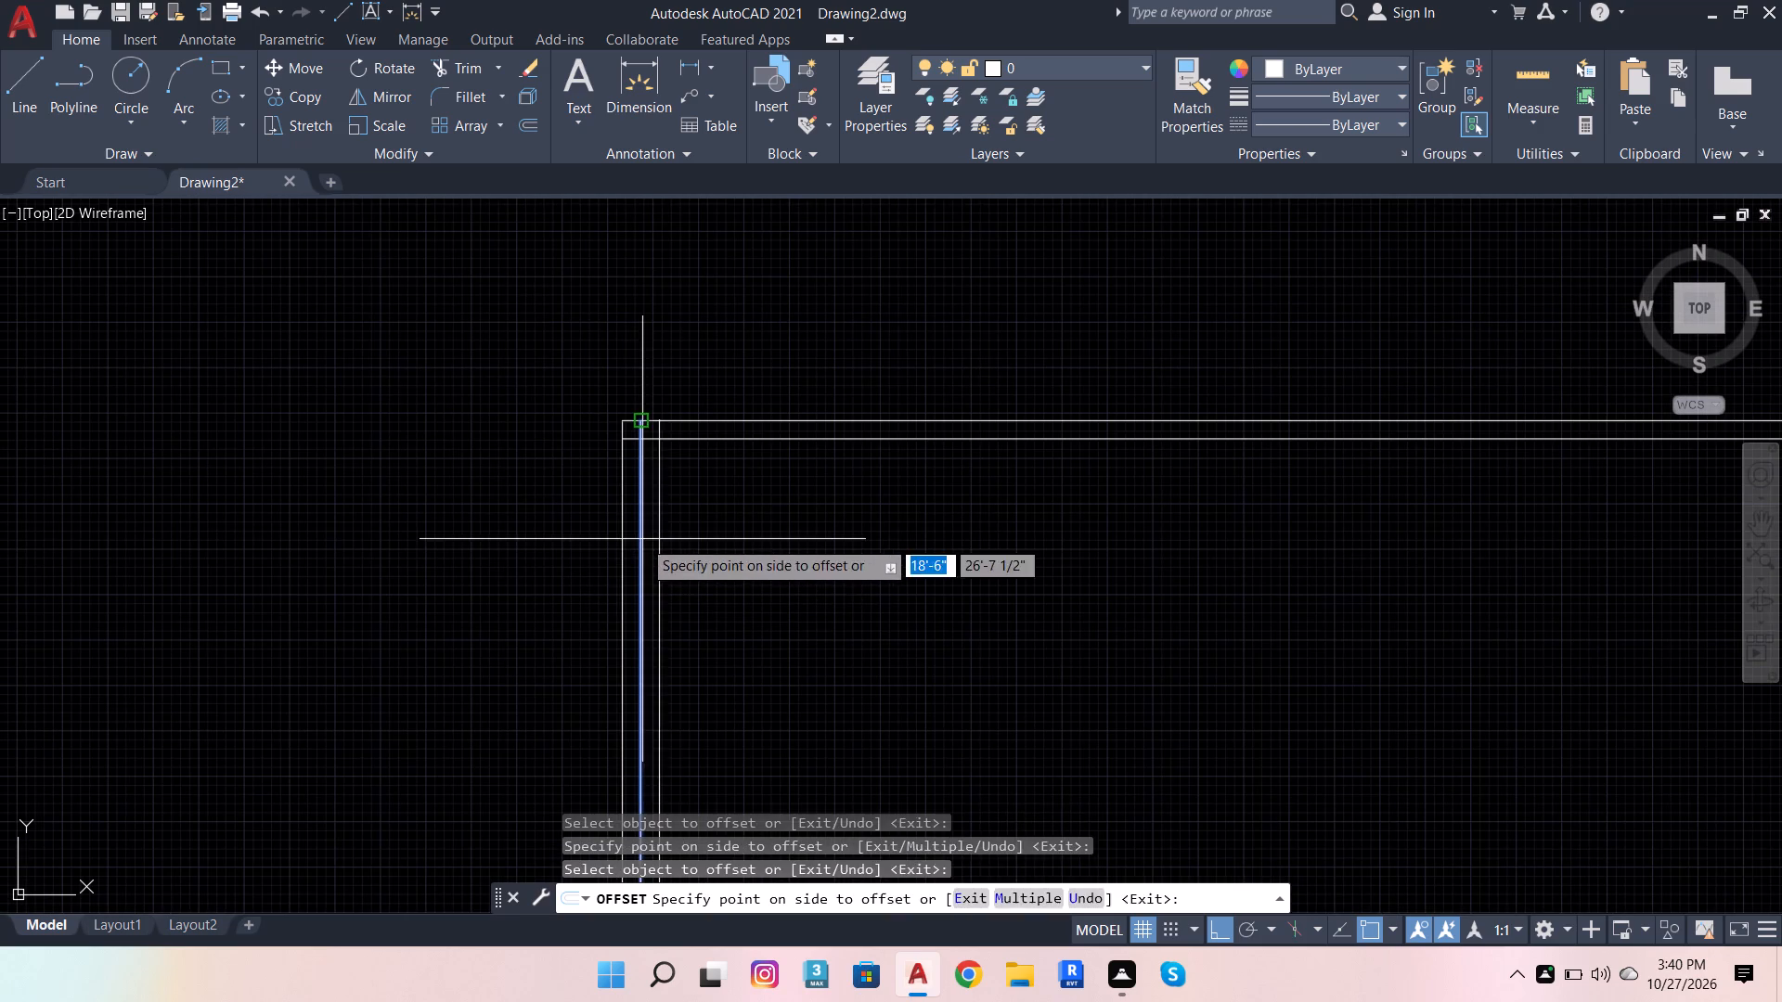
pyautogui.click(717, 558)
pyautogui.scroll(-2, 718, 520)
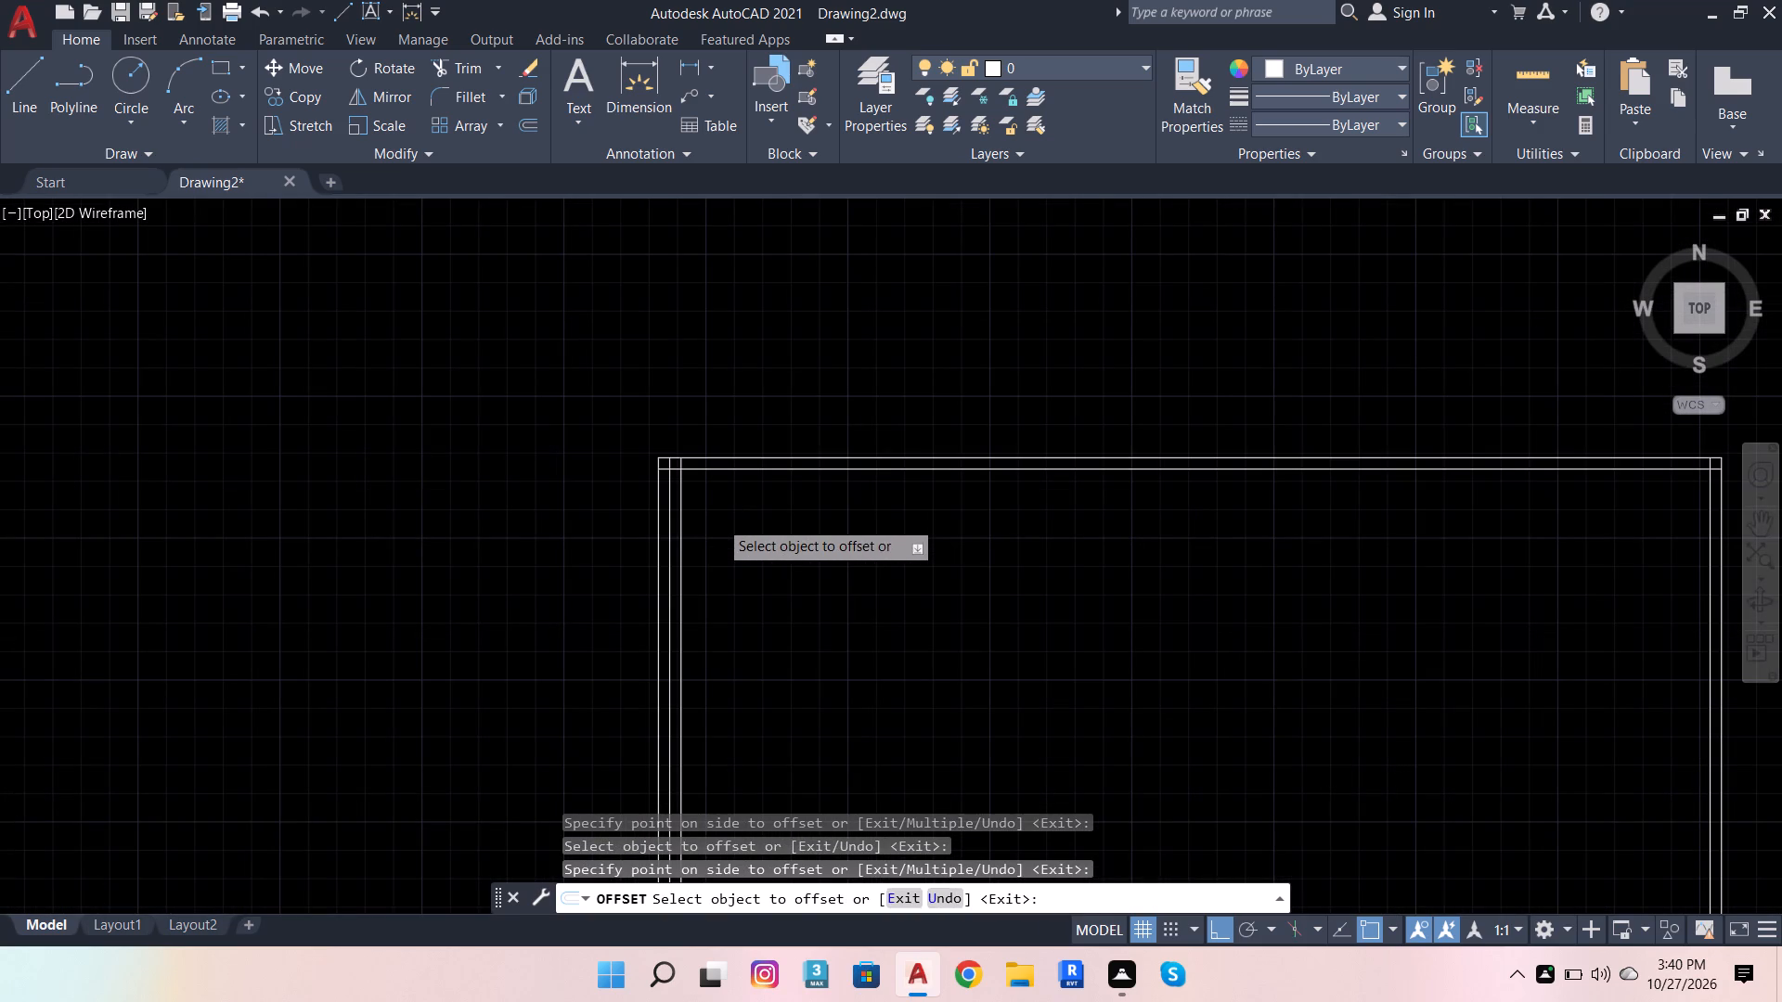
pyautogui.scroll(-2, 733, 541)
pyautogui.scroll(-3, 801, 705)
pyautogui.scroll(4, 792, 738)
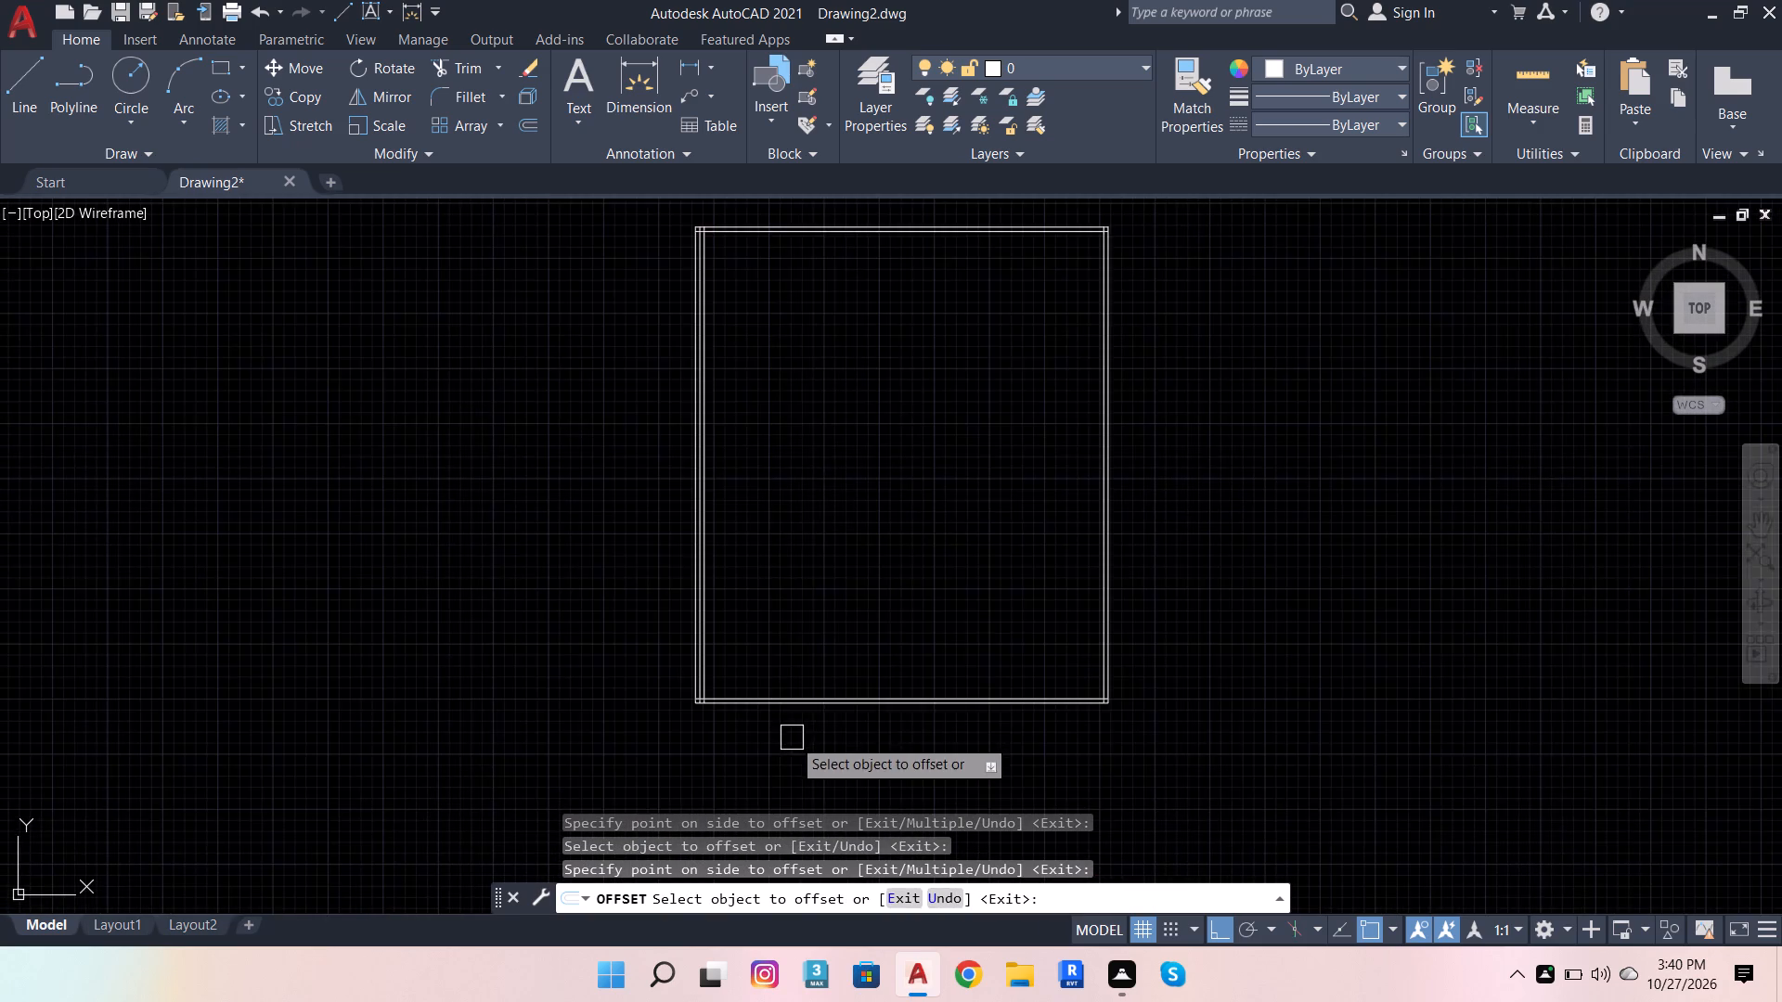
pyautogui.scroll(4, 807, 685)
pyautogui.click(818, 777)
pyautogui.click(771, 643)
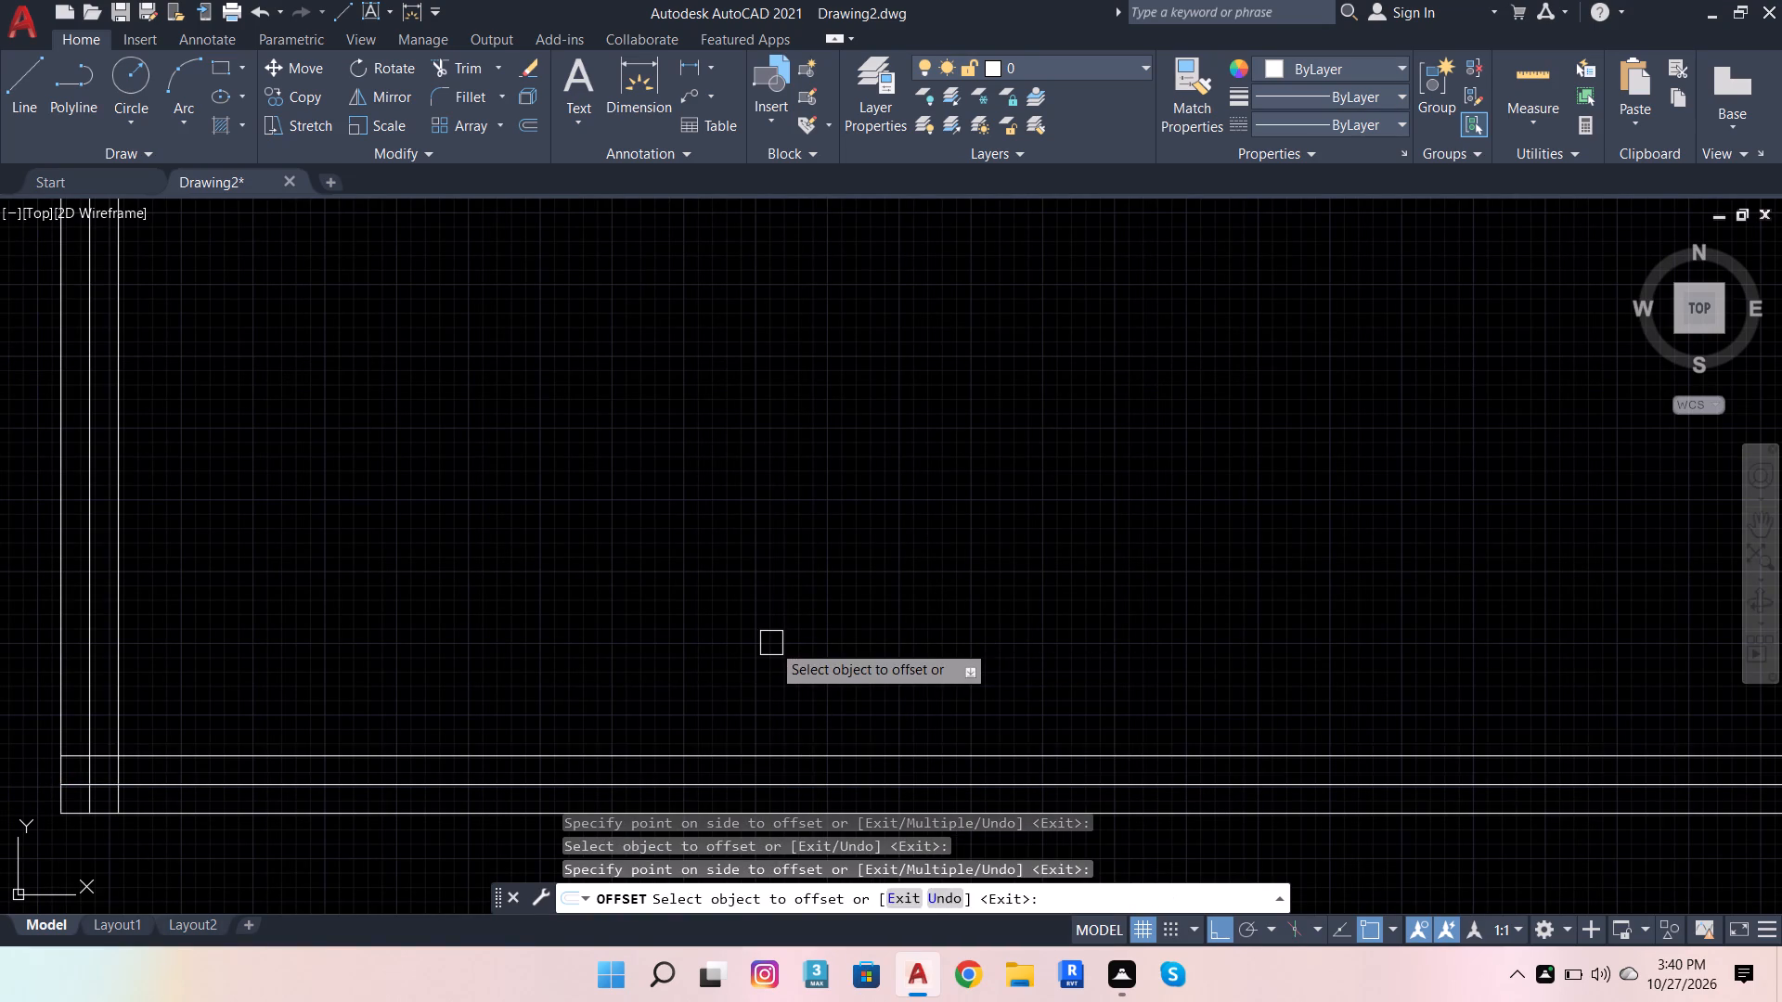
pyautogui.press('Escape')
# Delete the middle one of the three horizontal lines at the rectangle's bottom edge.
pyautogui.scroll(-3, 759, 645)
pyautogui.scroll(3, 746, 674)
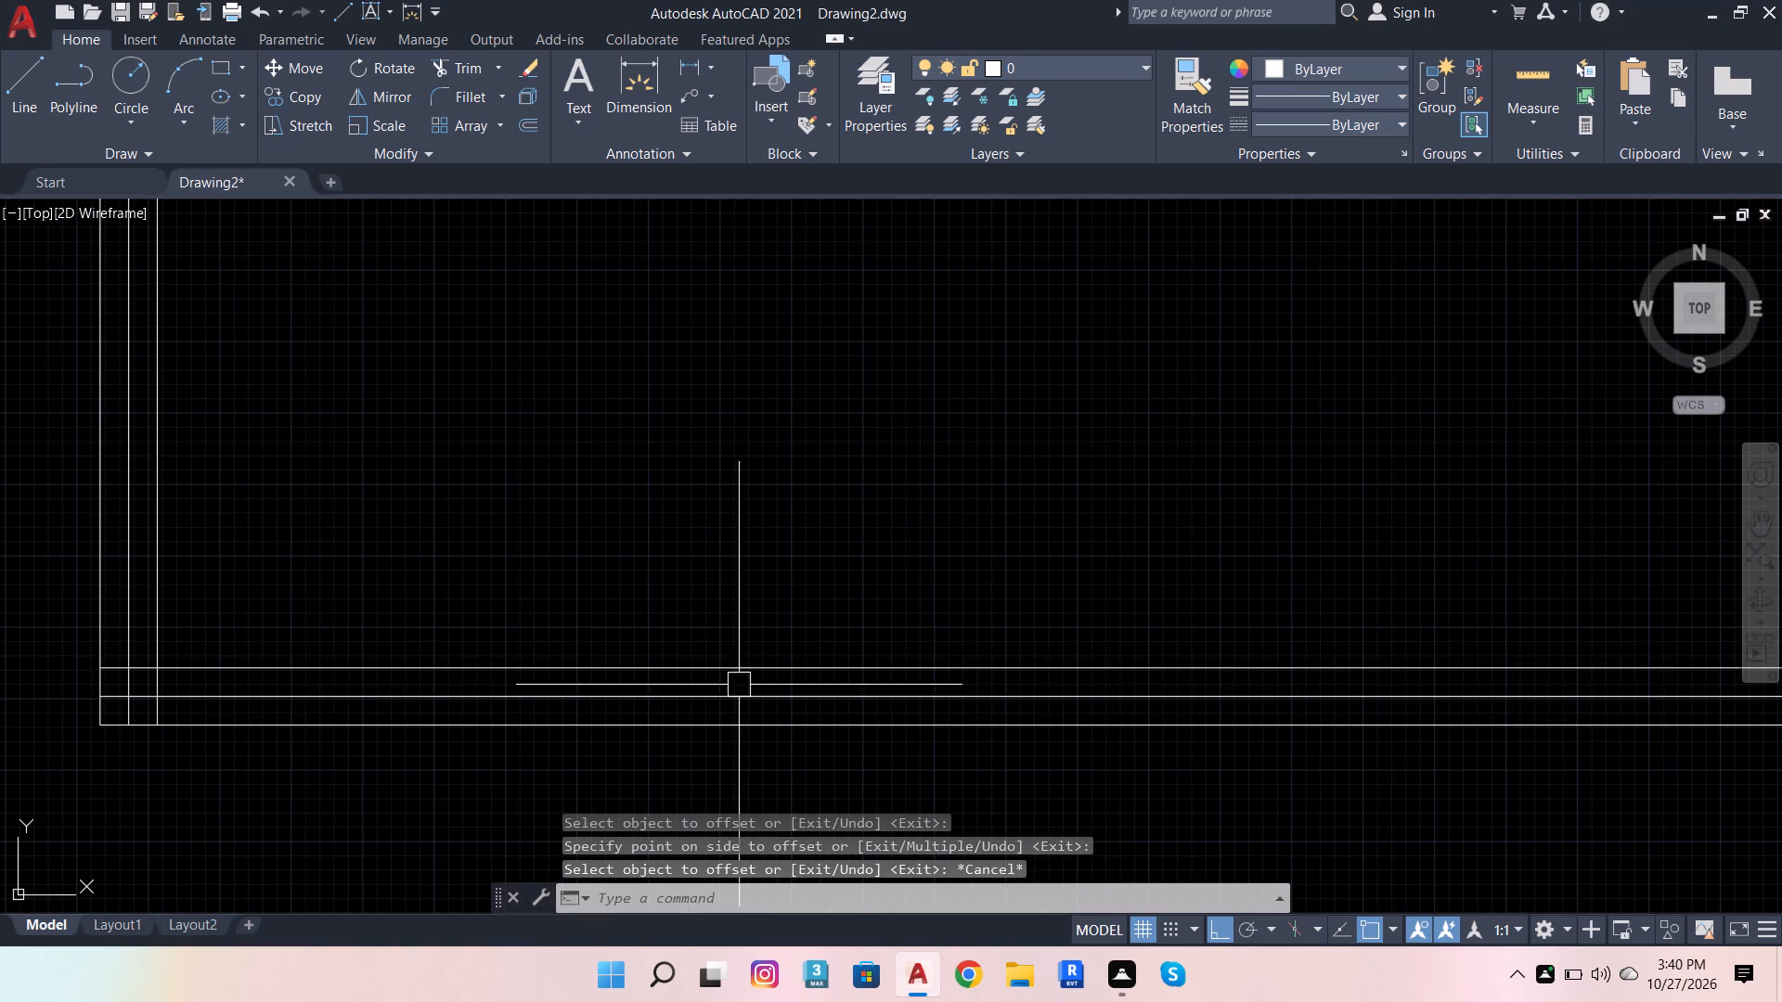
pyautogui.click(738, 695)
pyautogui.hotkey('shift', 'Delete')
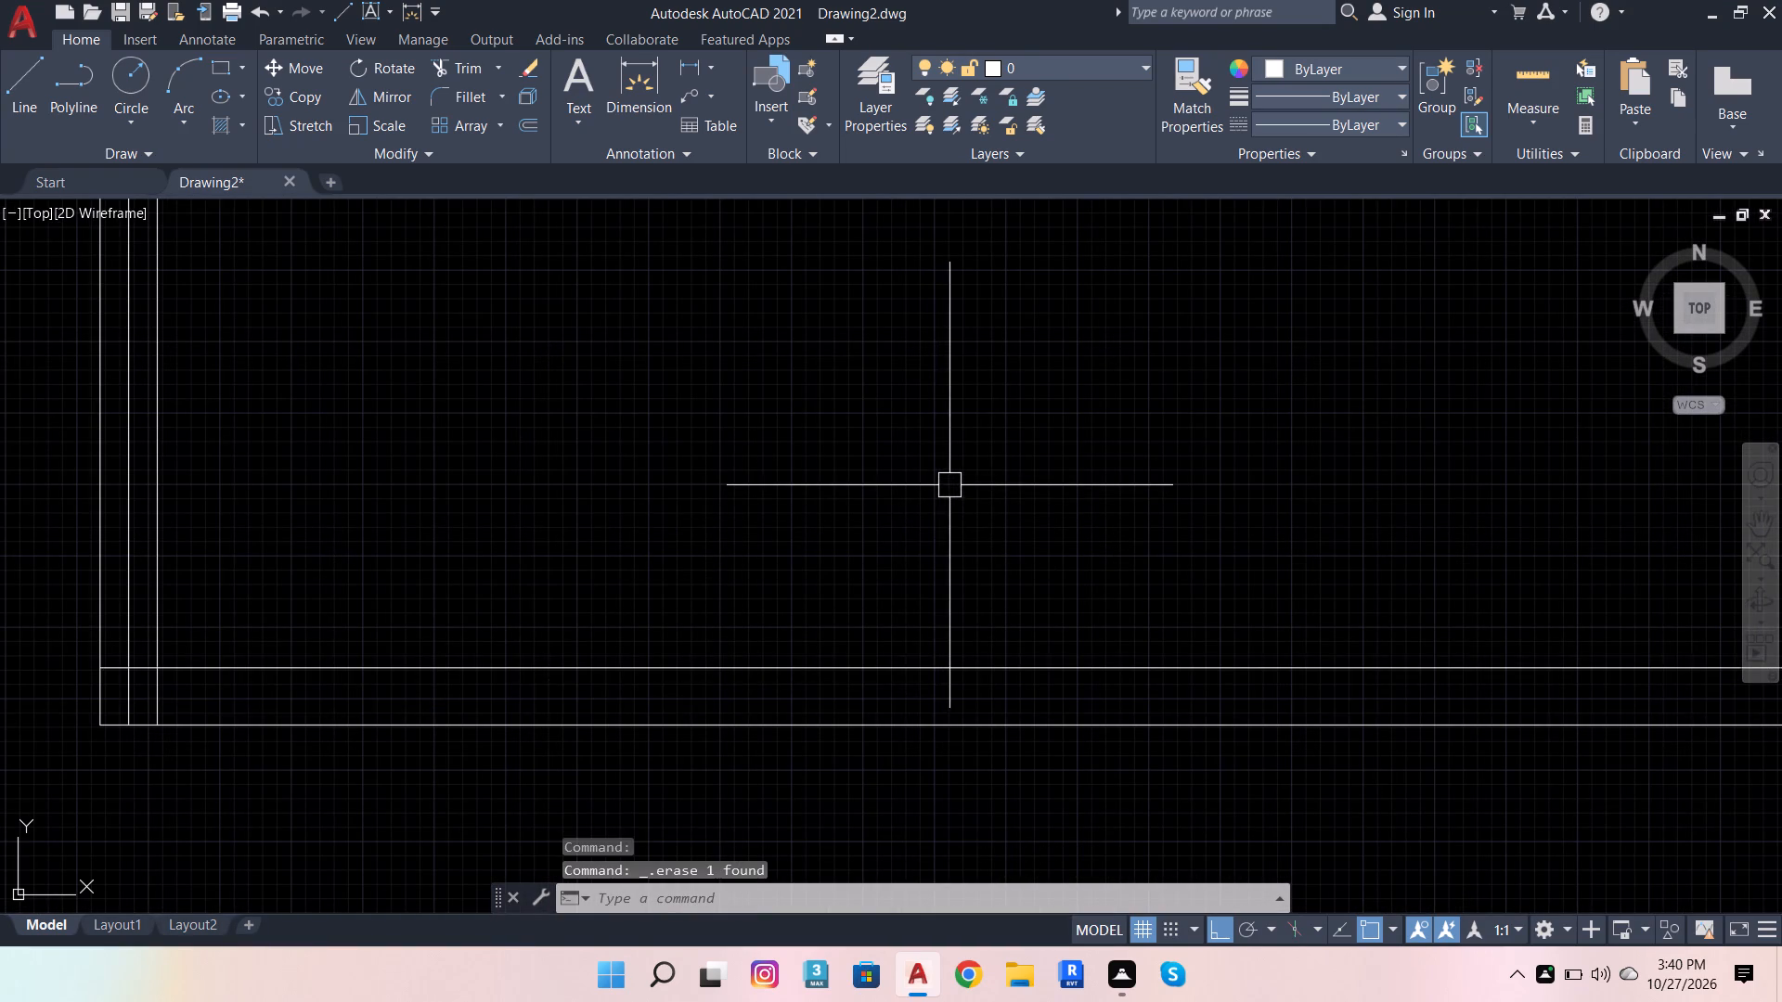
# Trim the inner vertical lines at both lower corners so they end at the inner bottom line.
pyautogui.scroll(-2, 949, 485)
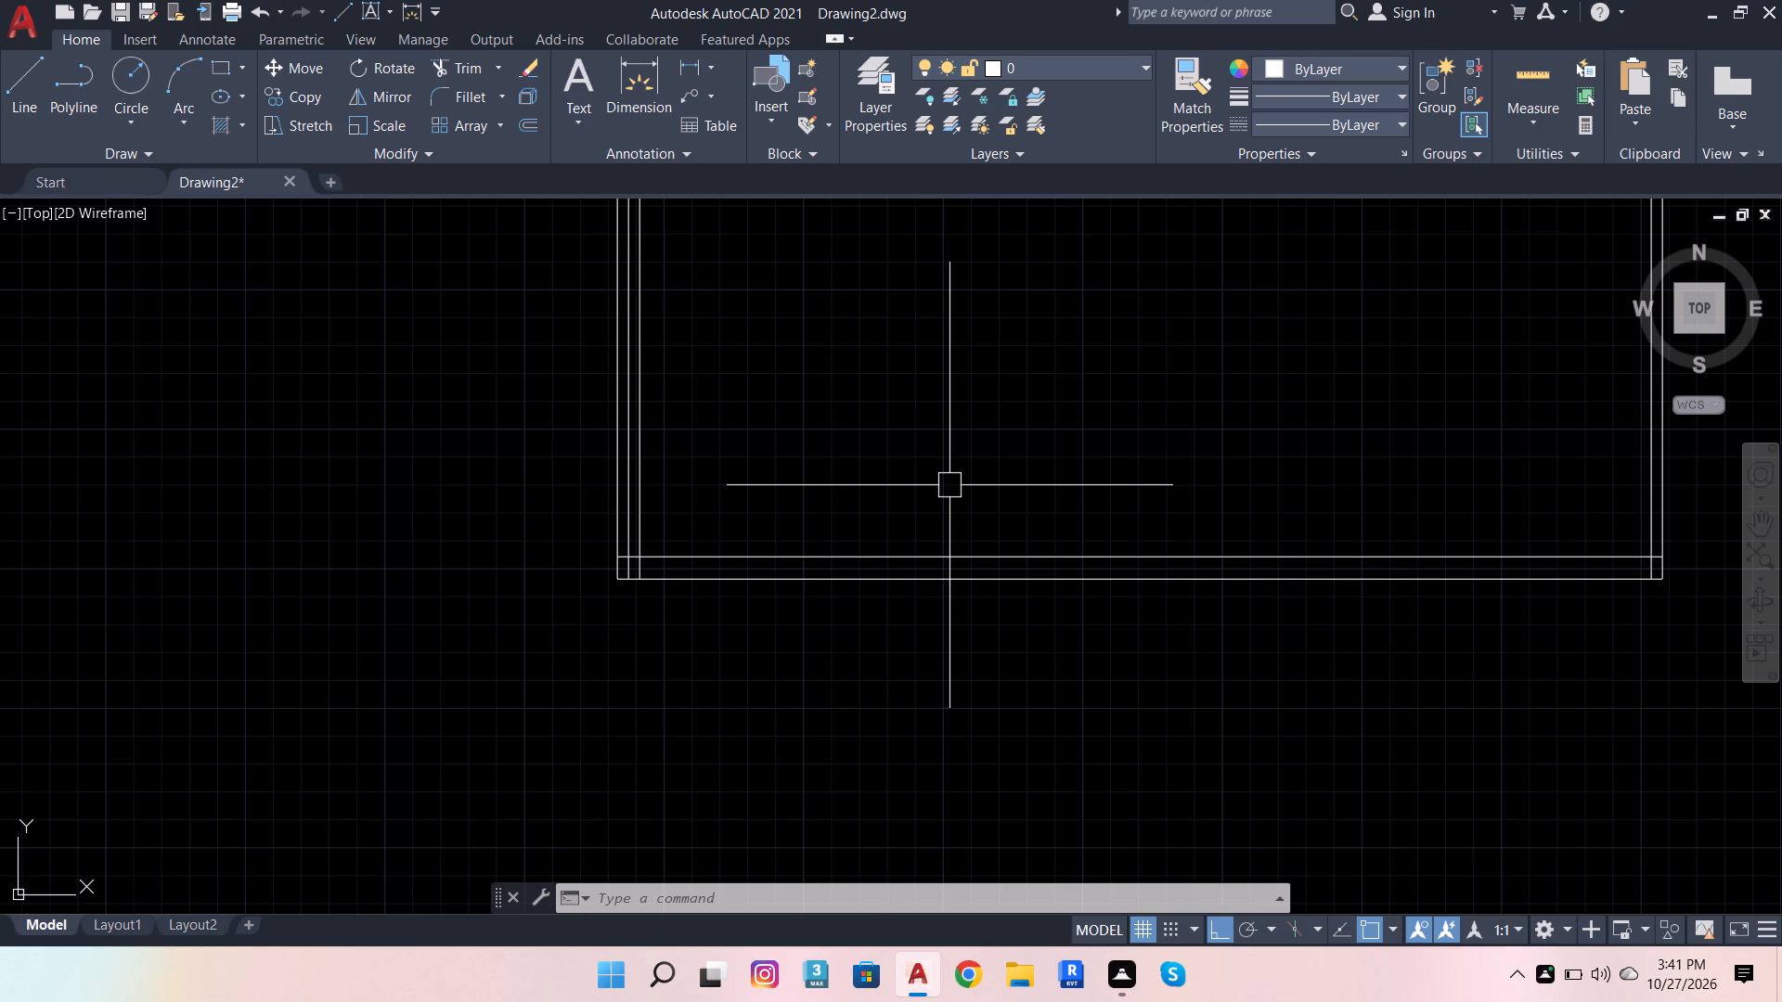
pyautogui.click(443, 65)
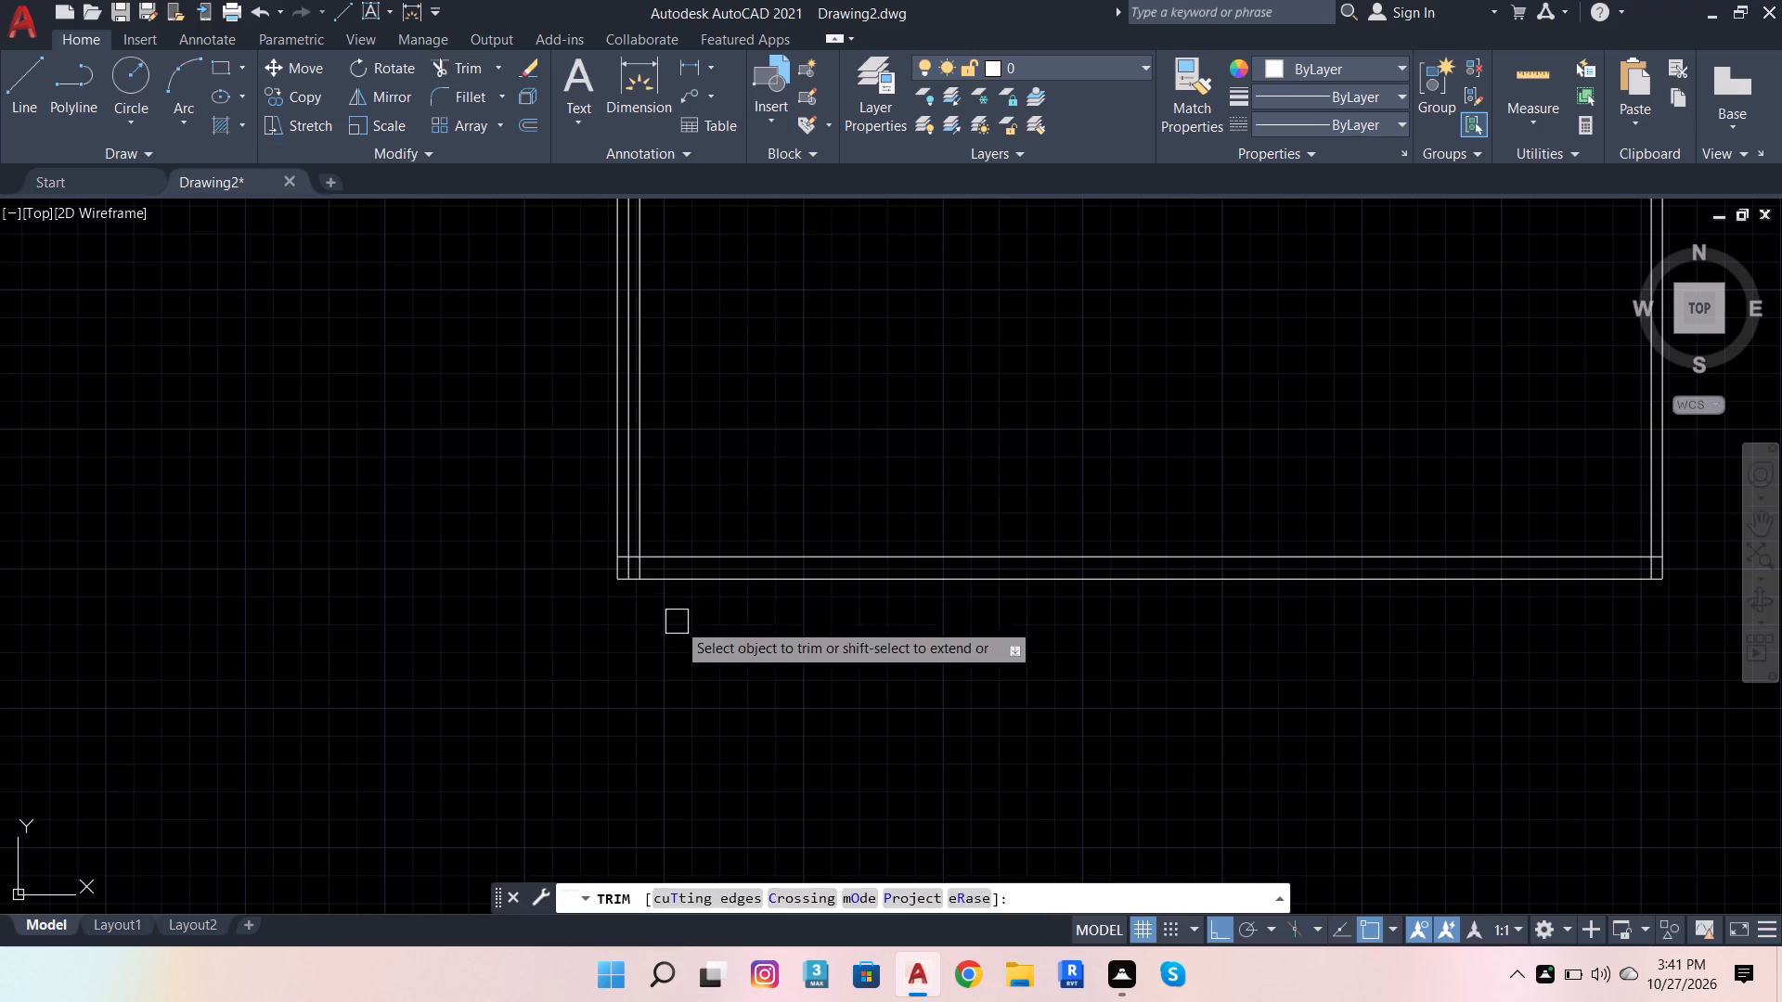
pyautogui.scroll(5, 636, 567)
pyautogui.moveTo(572, 694); pyautogui.dragTo(801, 717)
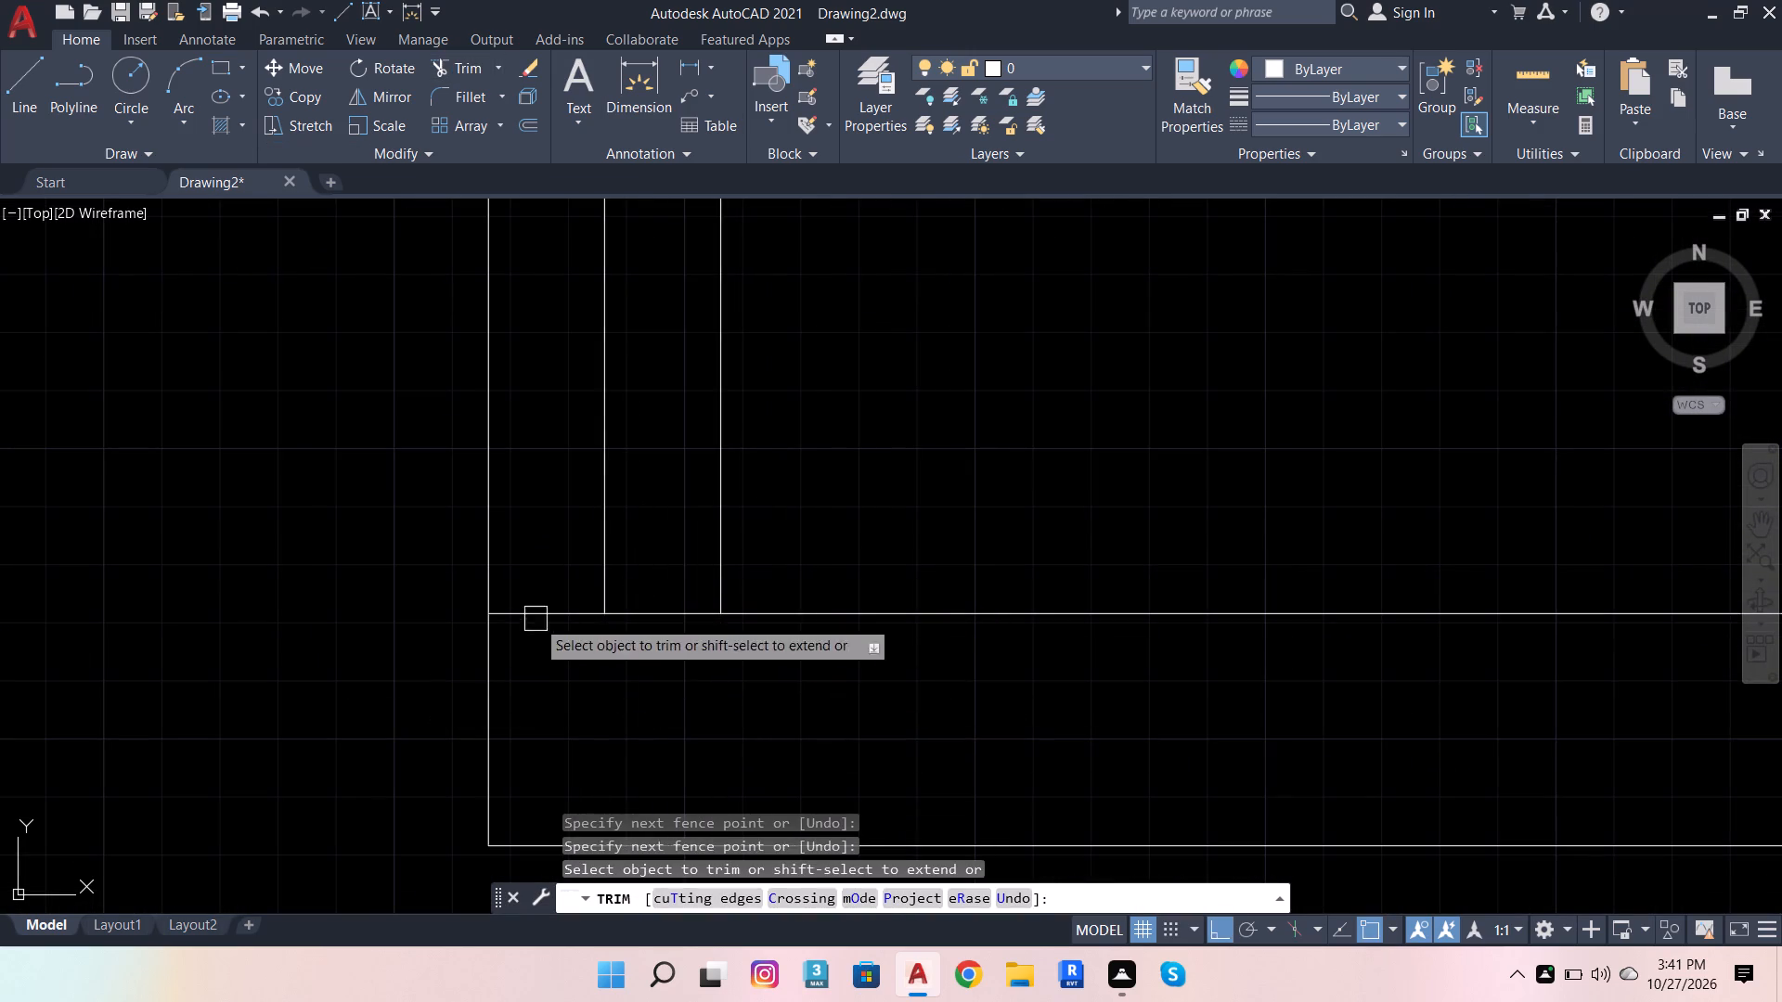
pyautogui.scroll(-7, 377, 702)
pyautogui.scroll(3, 701, 769)
pyautogui.scroll(3, 878, 680)
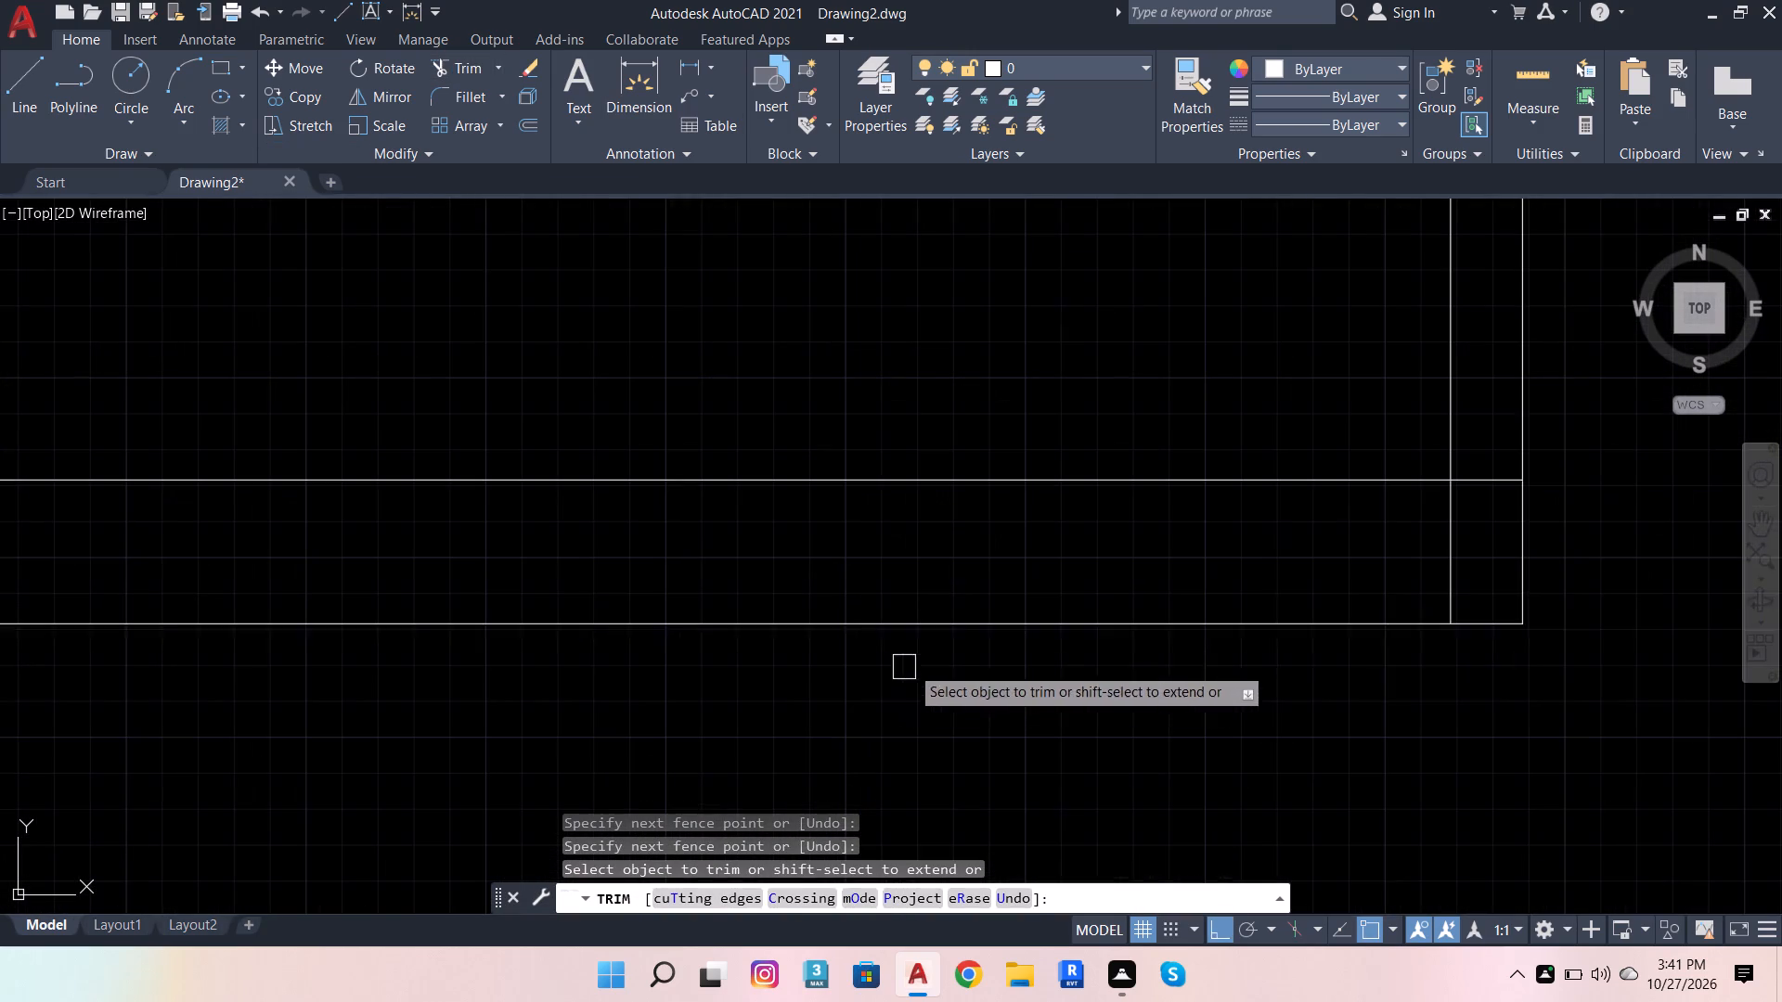
pyautogui.click(1464, 533)
pyautogui.click(1404, 544)
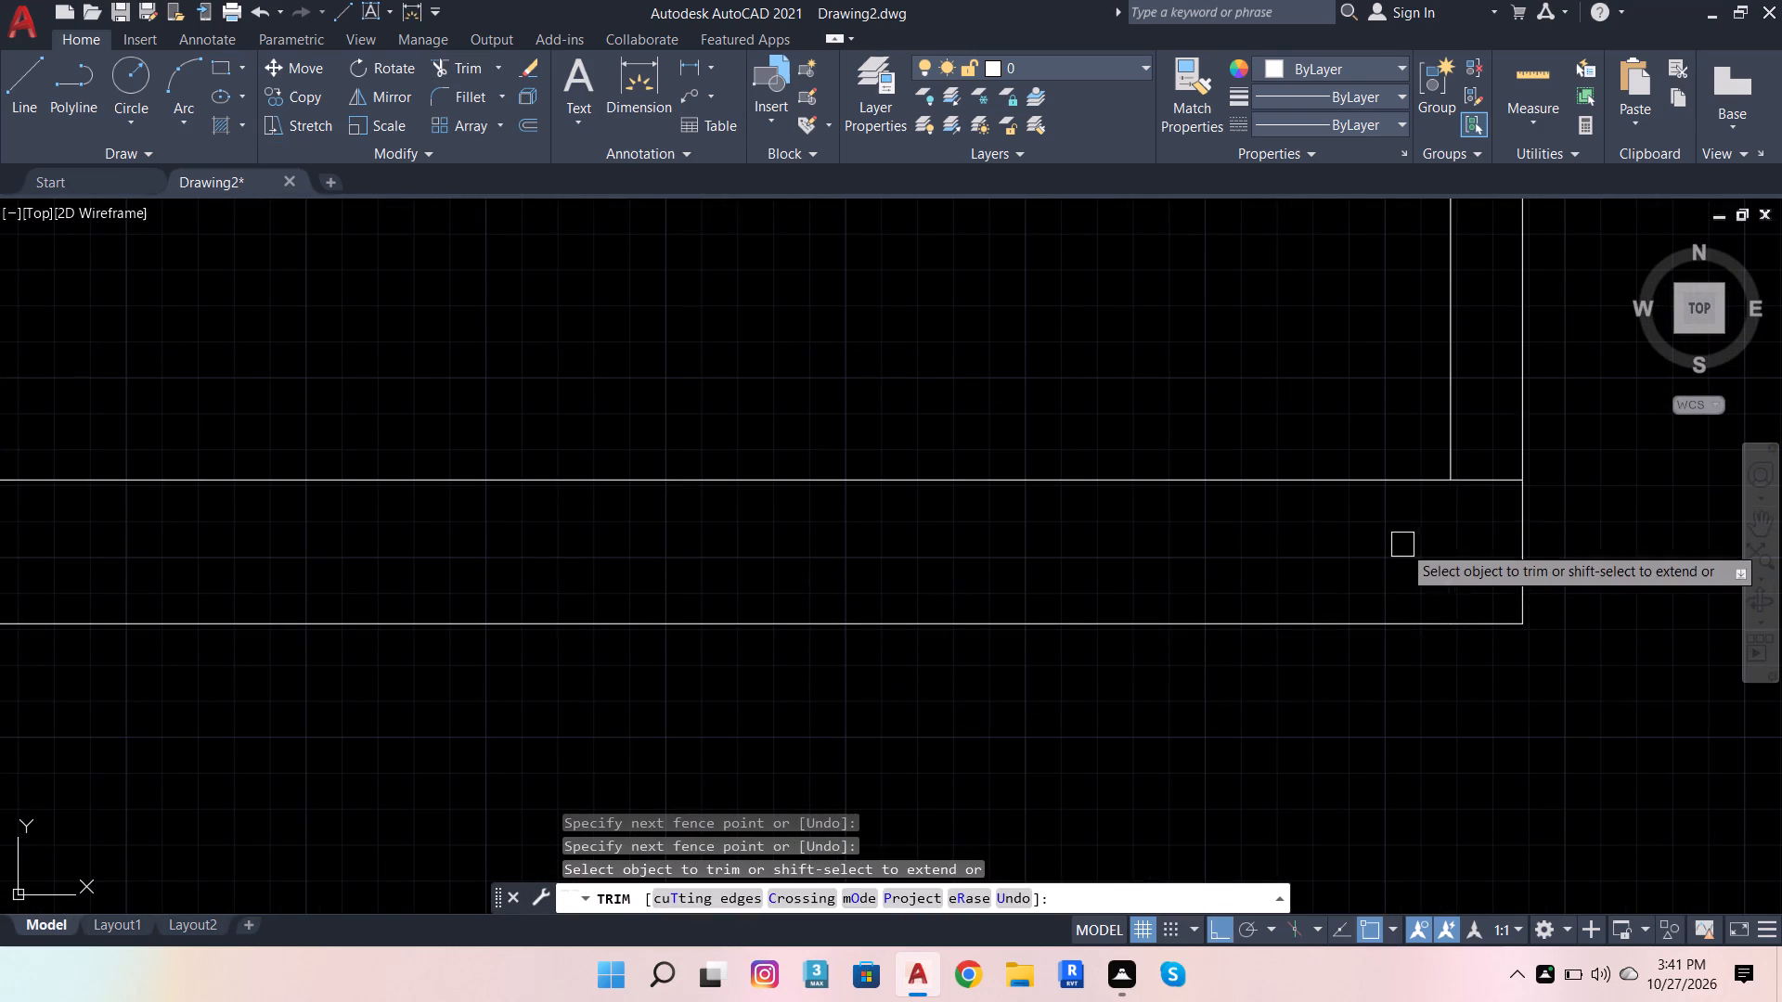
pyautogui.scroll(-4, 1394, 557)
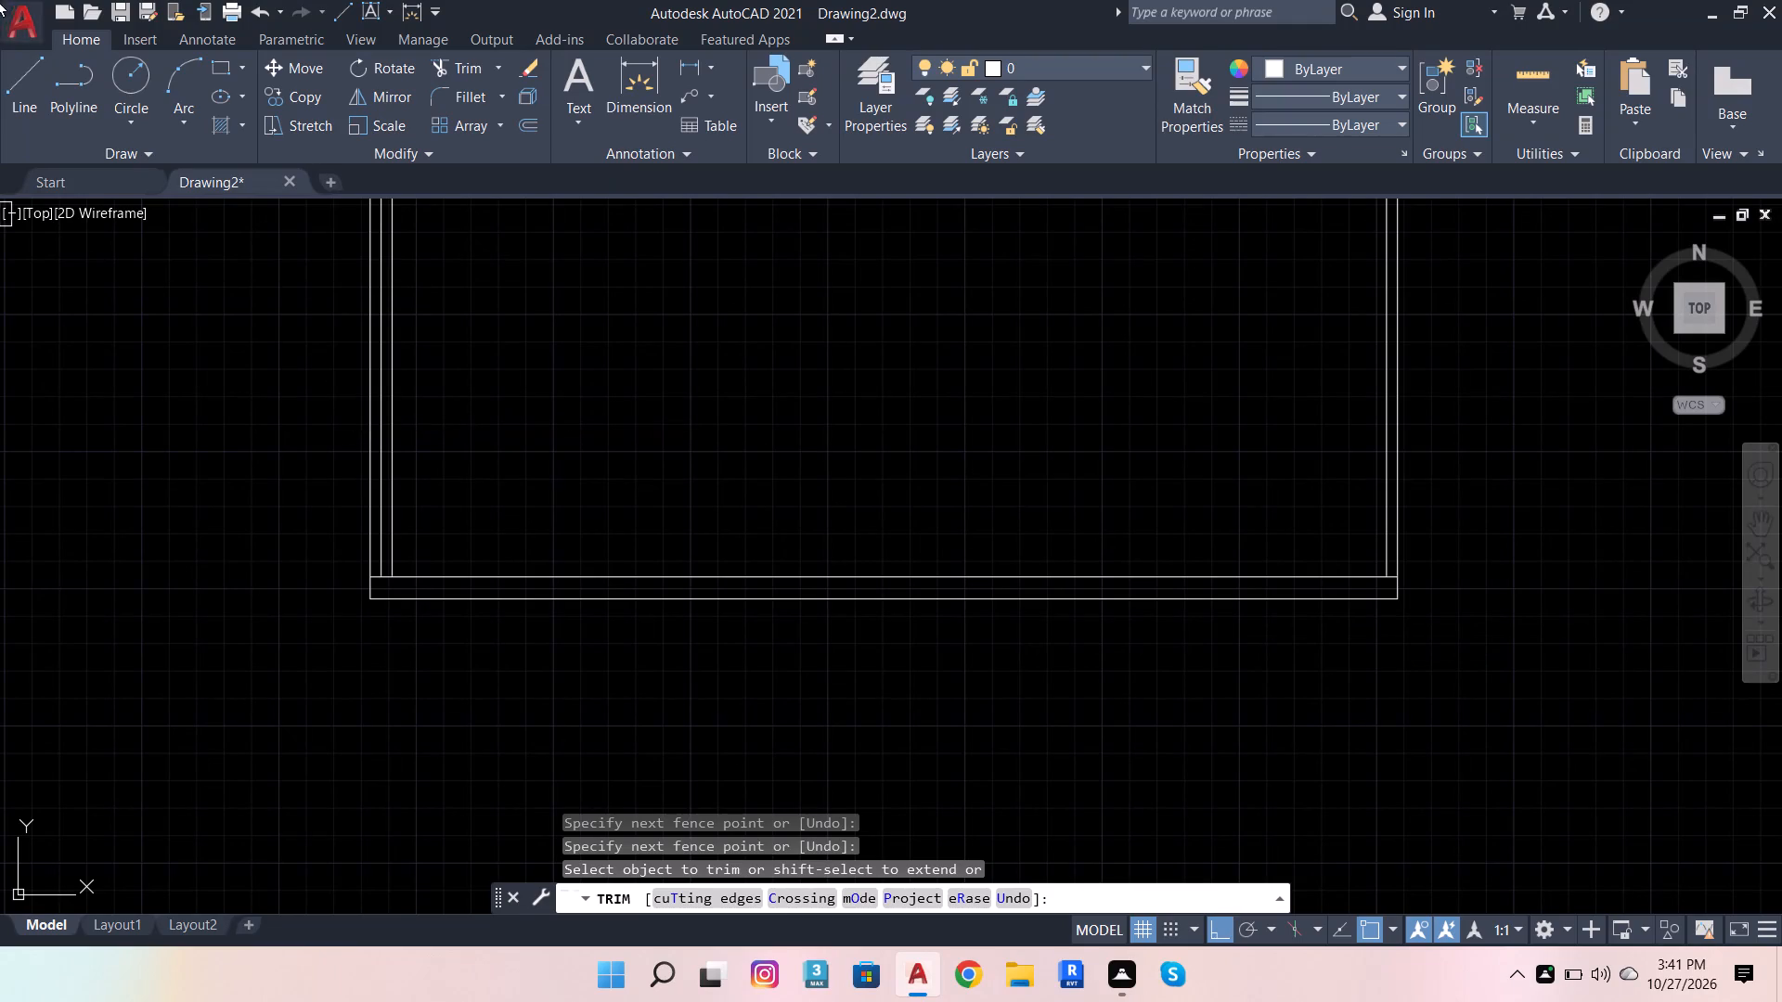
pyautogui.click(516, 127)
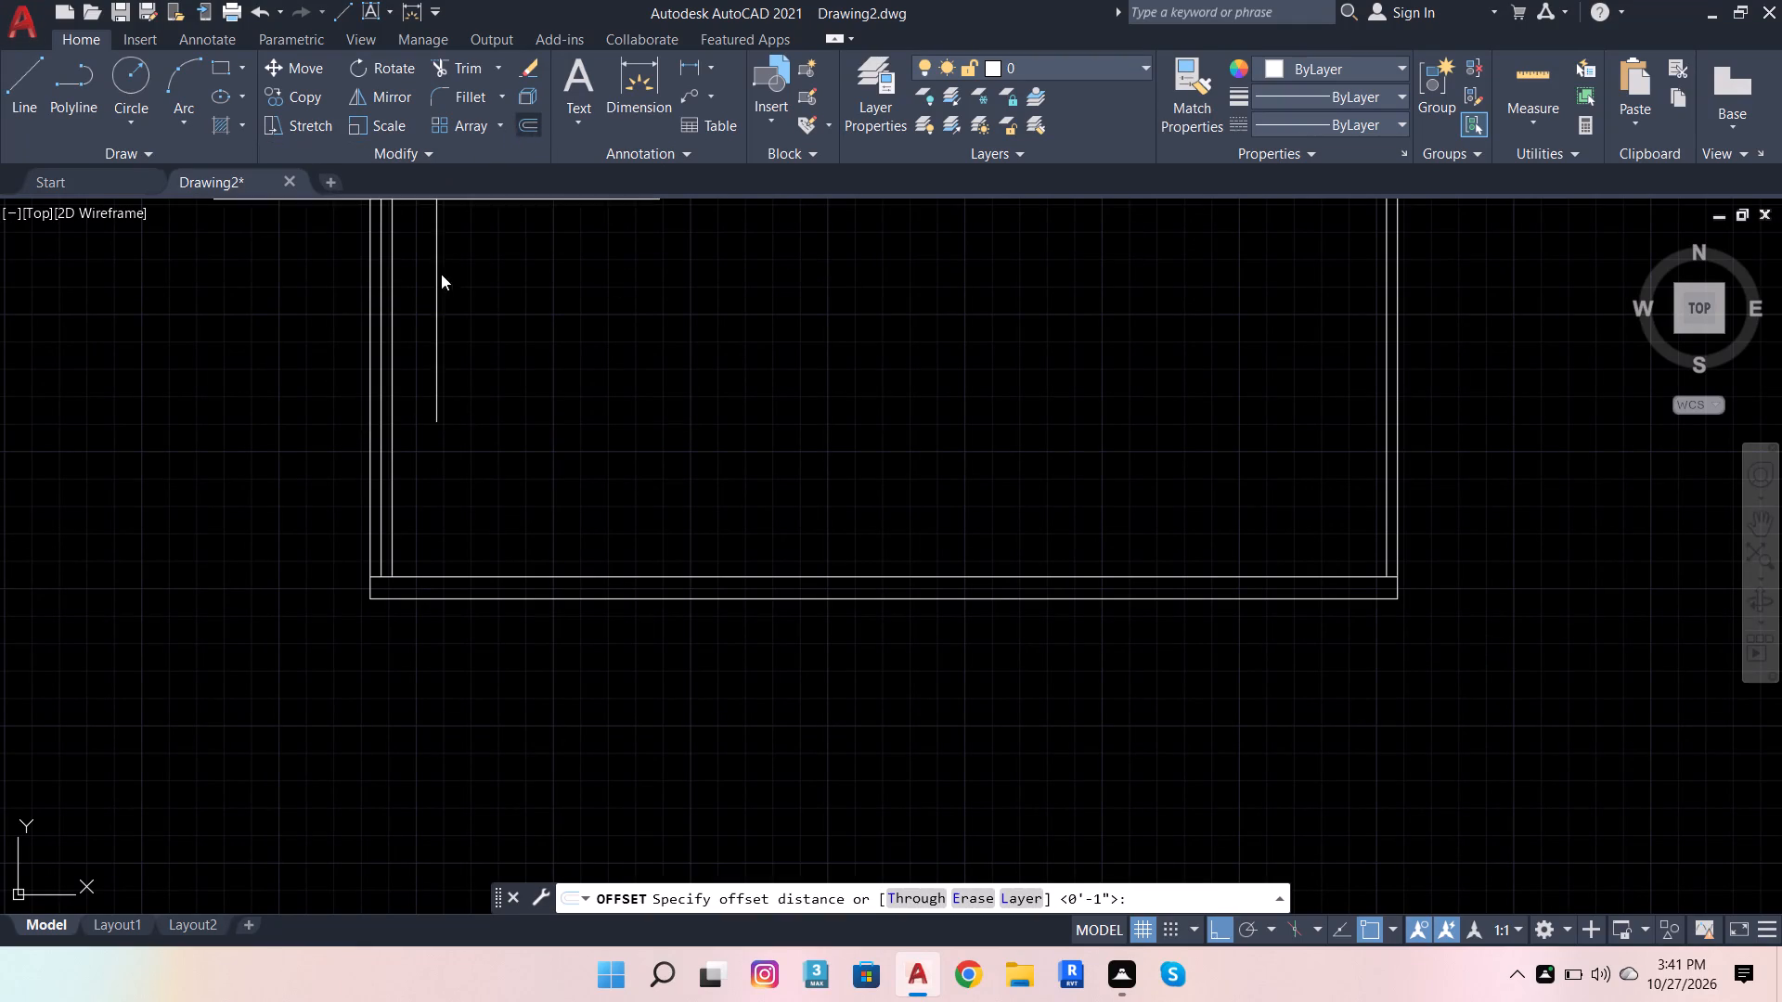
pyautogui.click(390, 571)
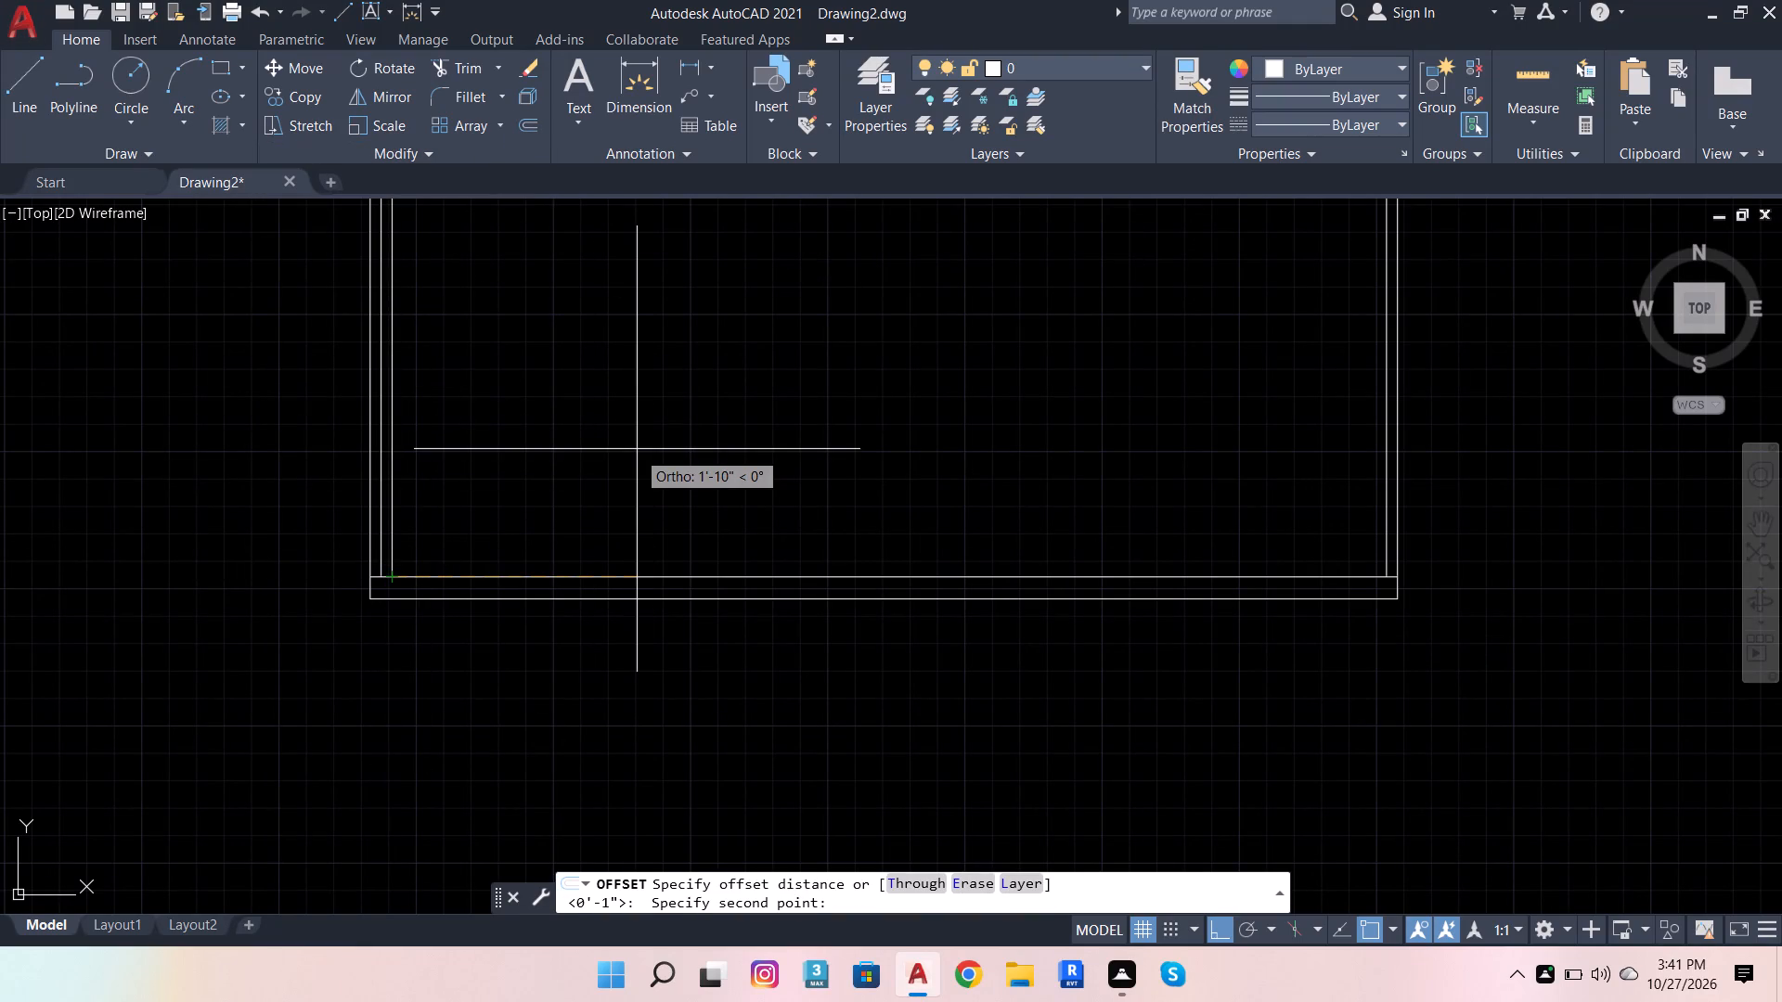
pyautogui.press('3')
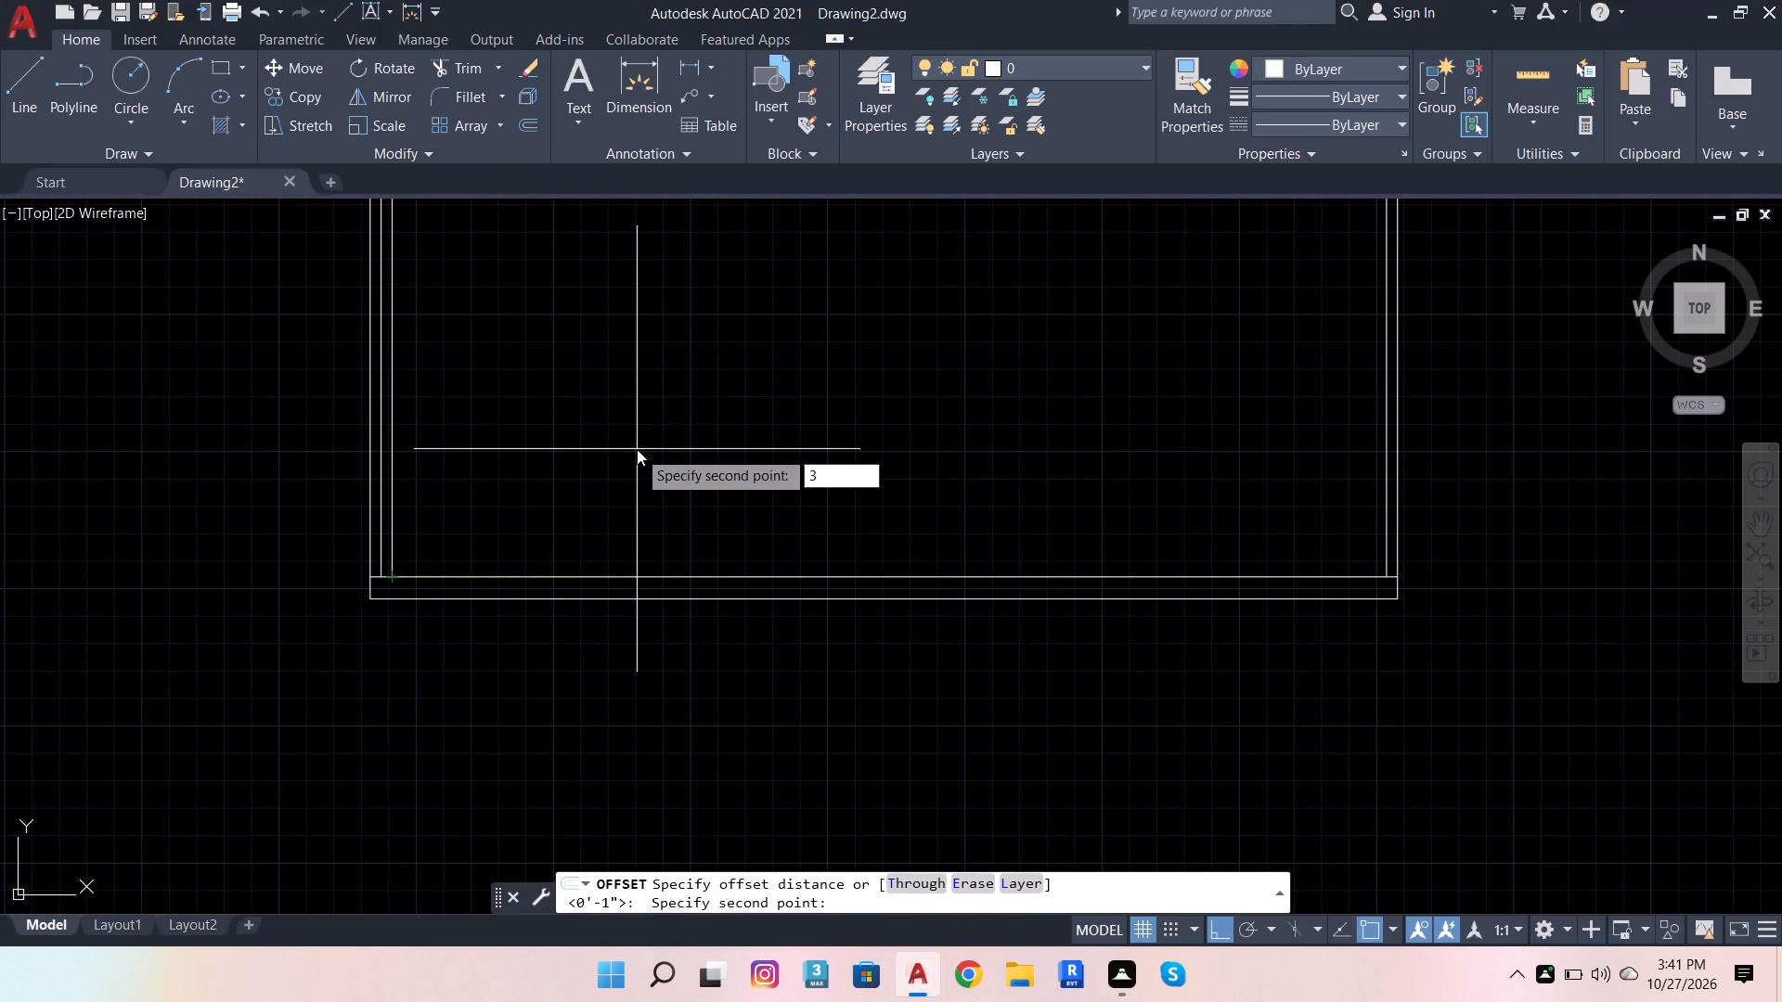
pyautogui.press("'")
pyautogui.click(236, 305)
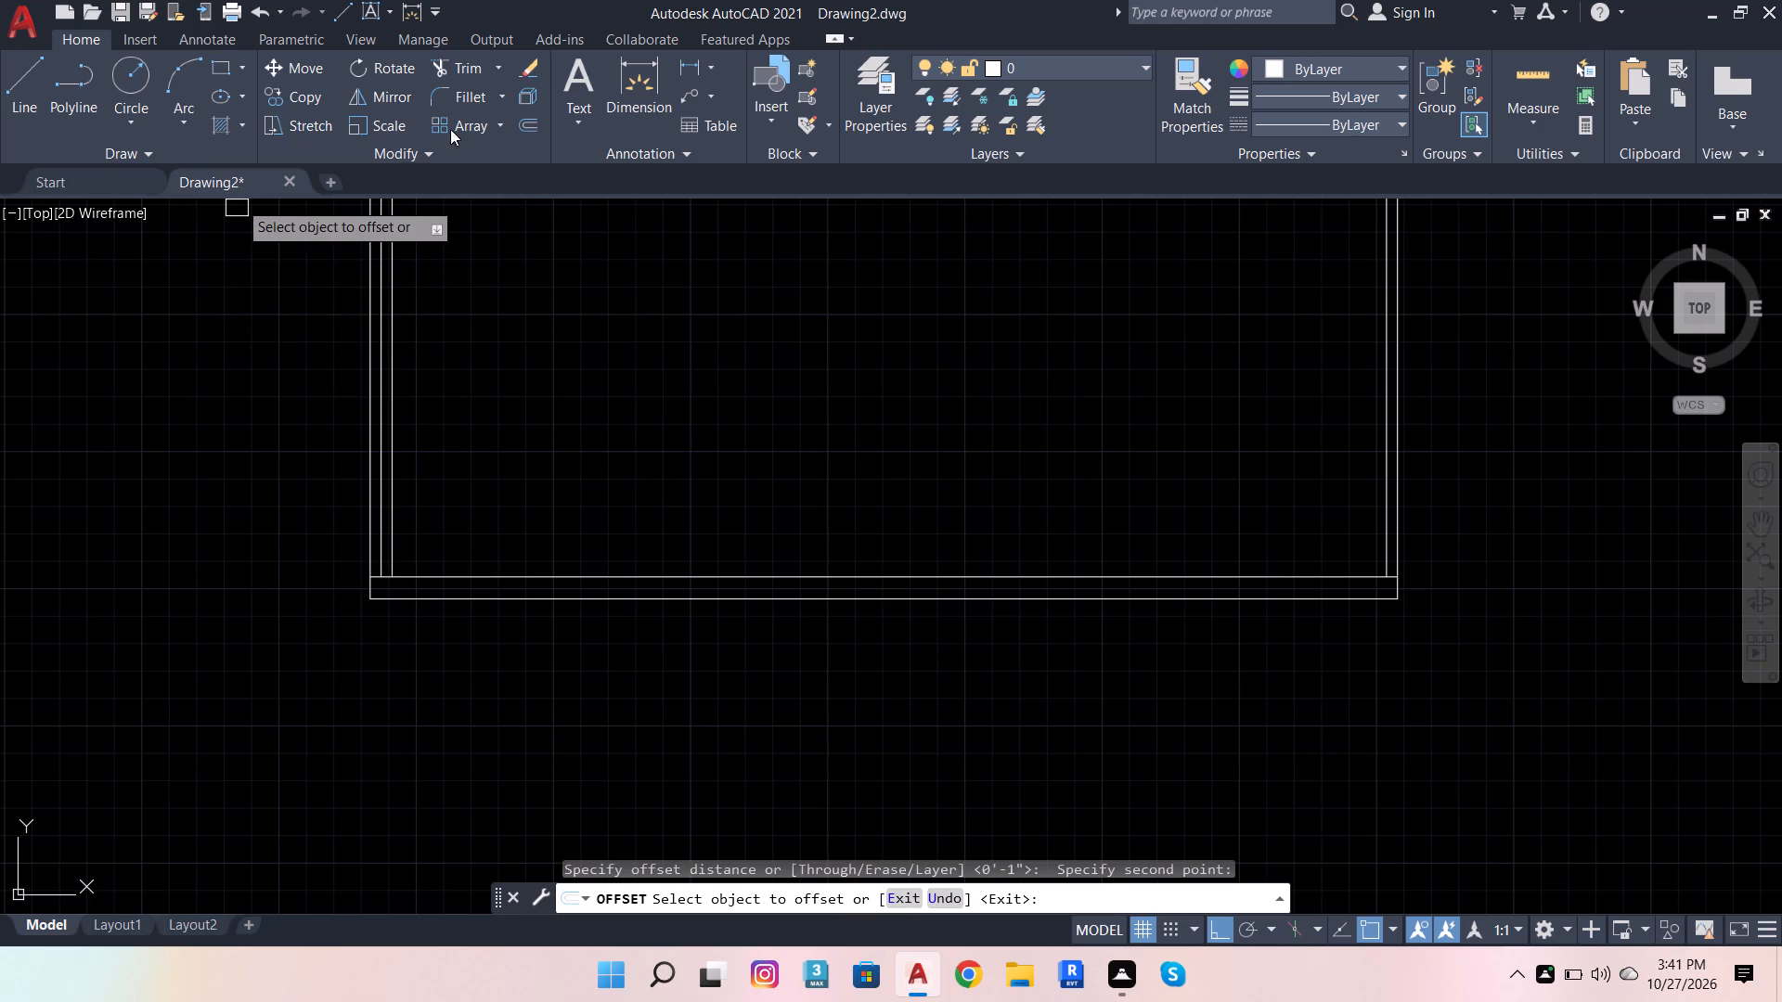
# Offset the rectangle's outer left line 3'3 inward to place the first vertical division.
pyautogui.click(519, 123)
pyautogui.scroll(3, 355, 604)
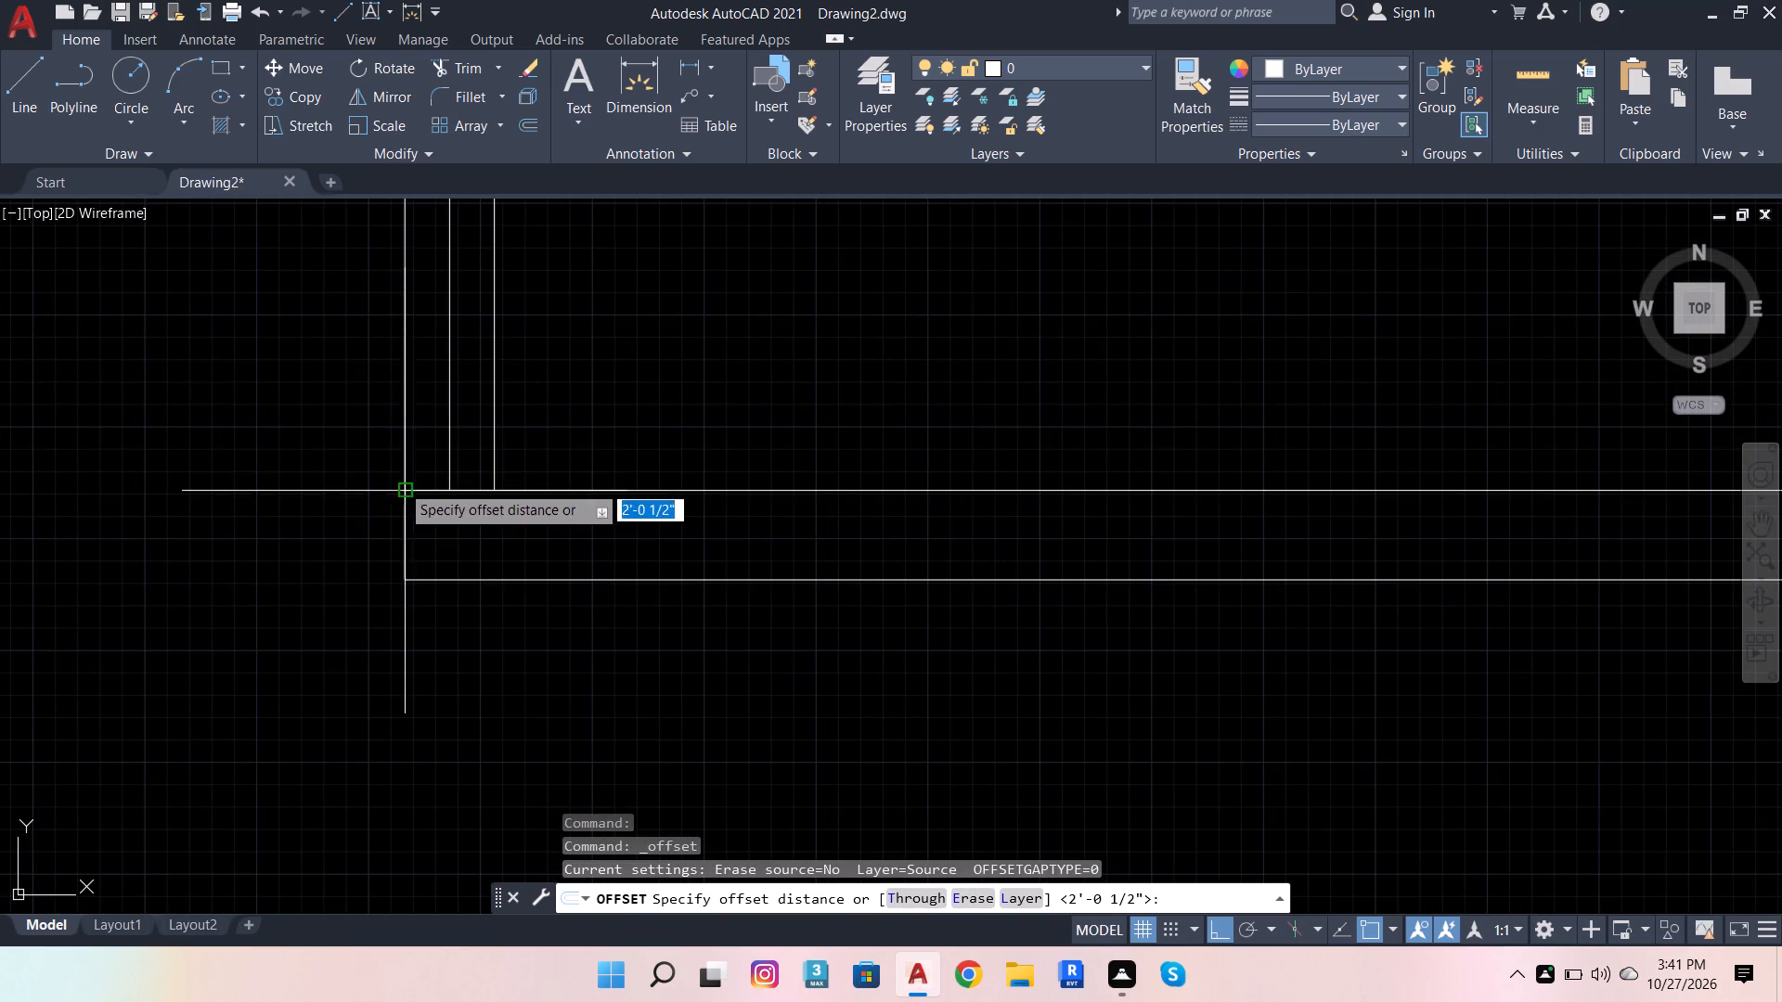
pyautogui.click(401, 482)
pyautogui.scroll(-5, 232, 533)
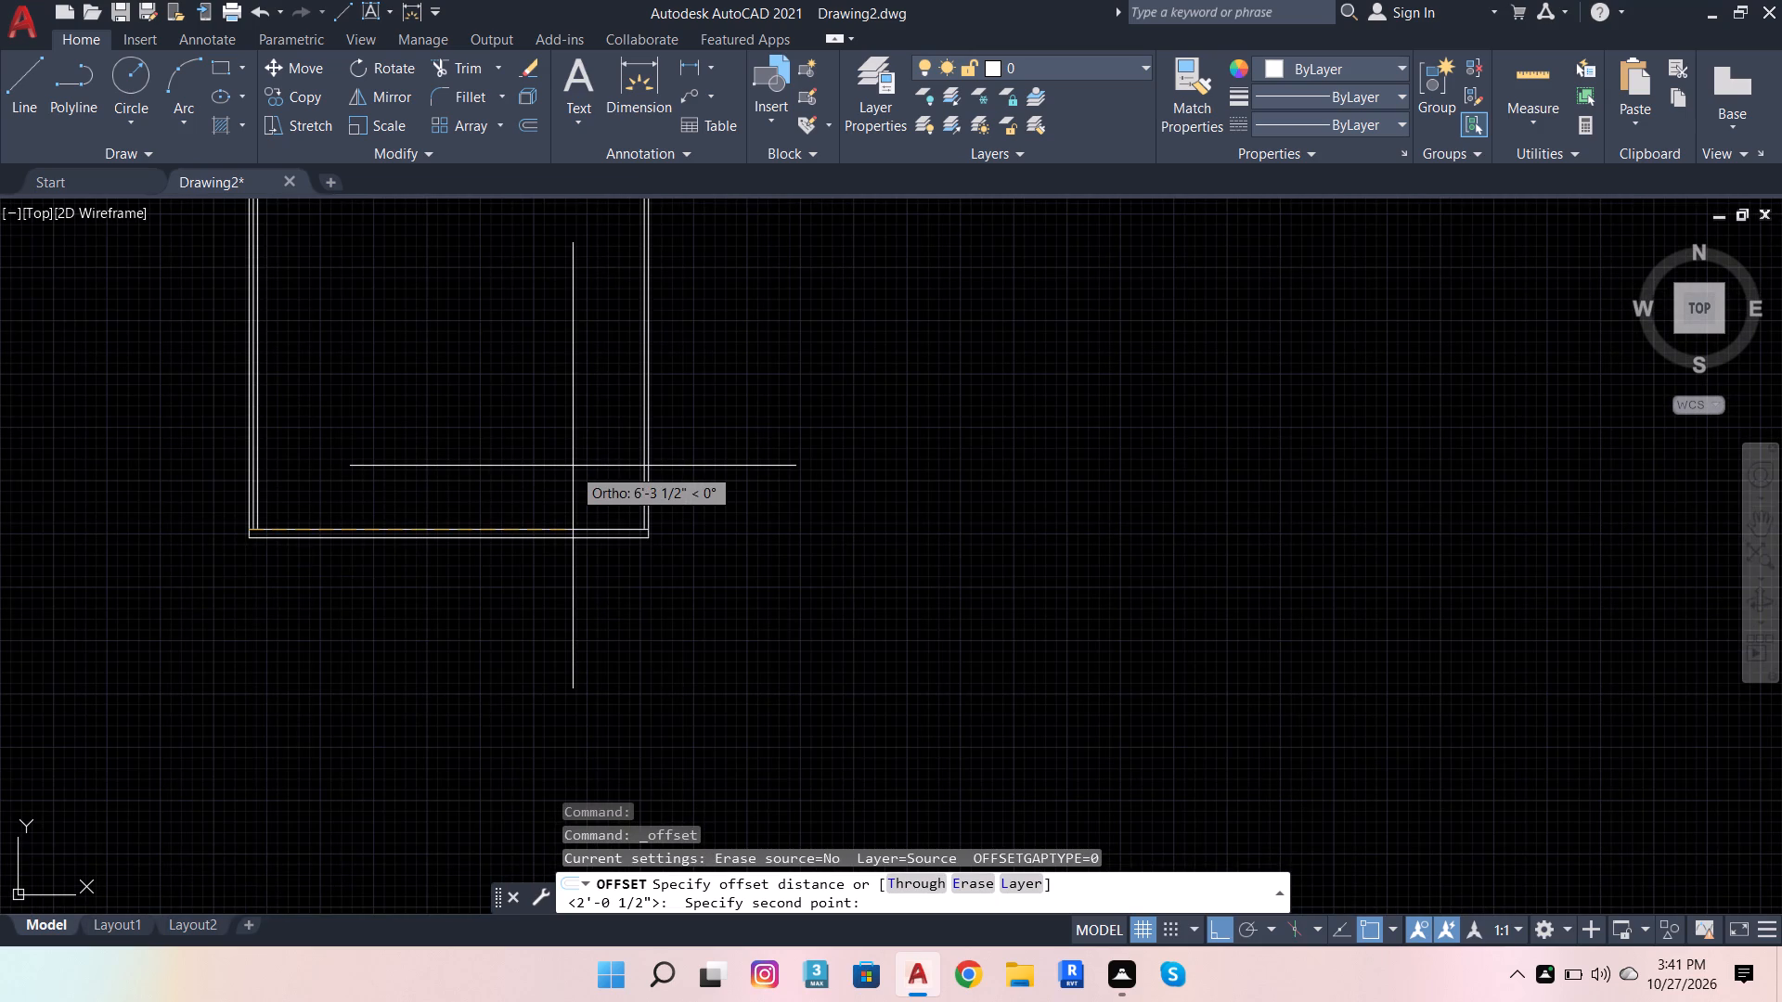
pyautogui.write("3'3")
pyautogui.press('Return')
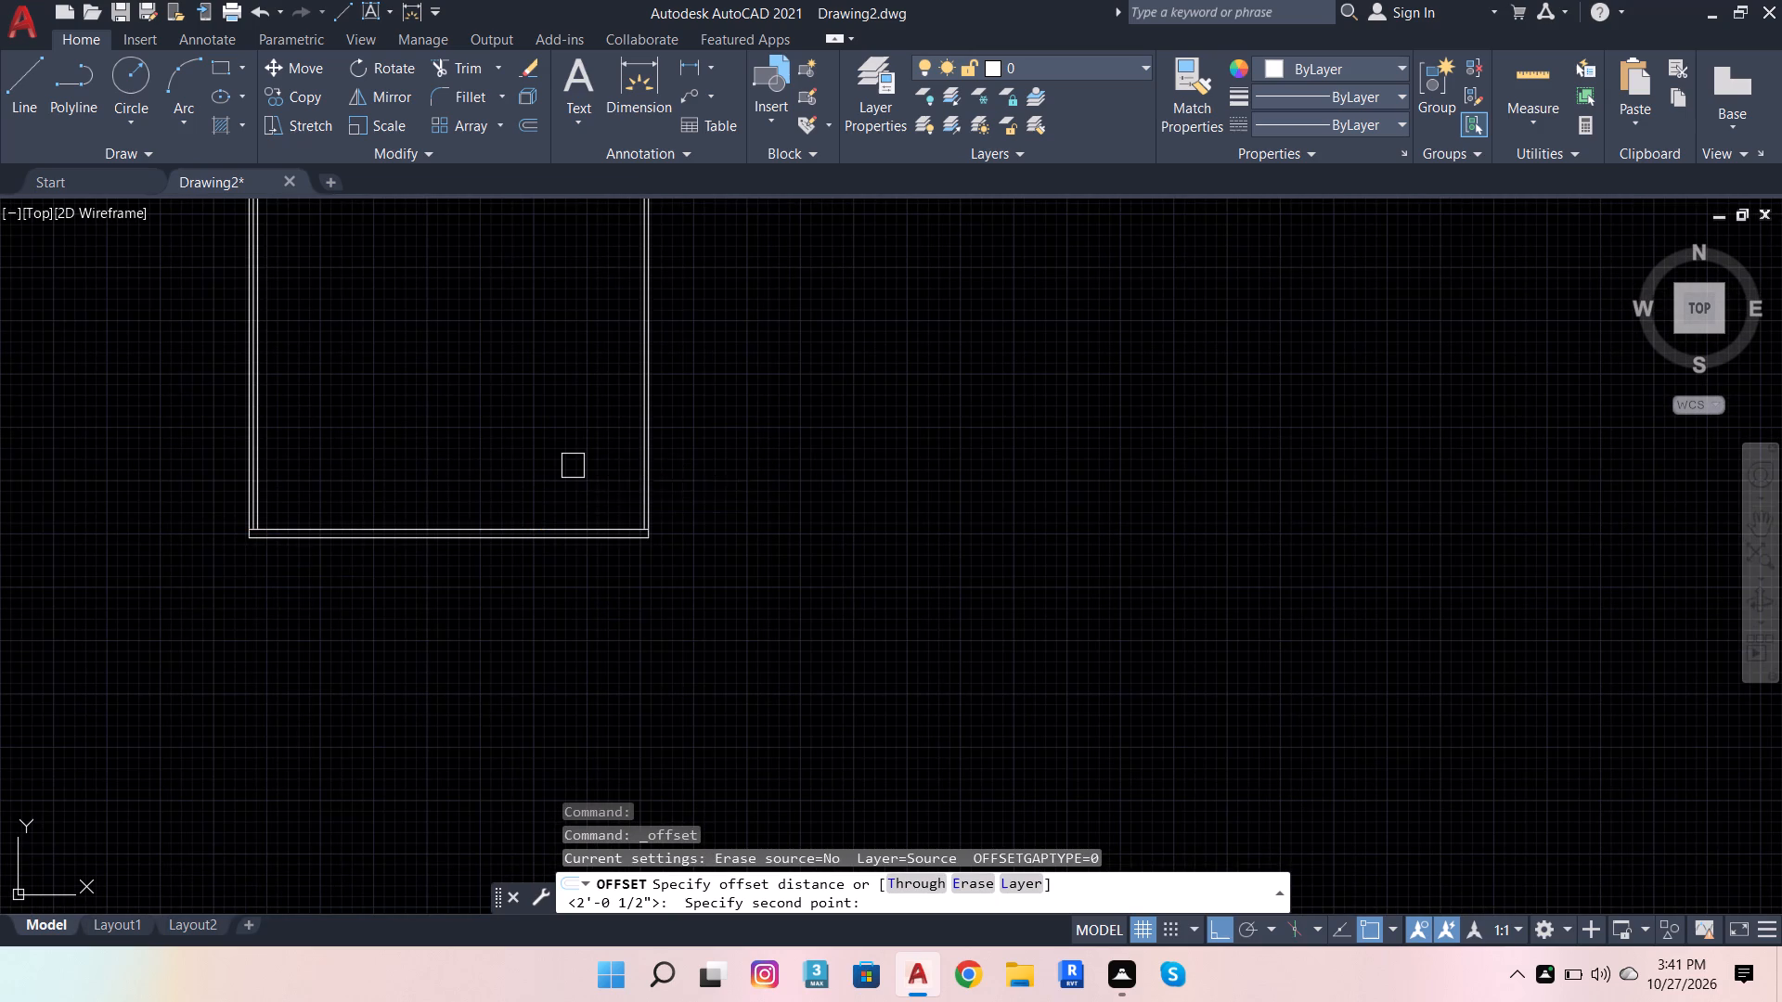
pyautogui.scroll(4, 204, 435)
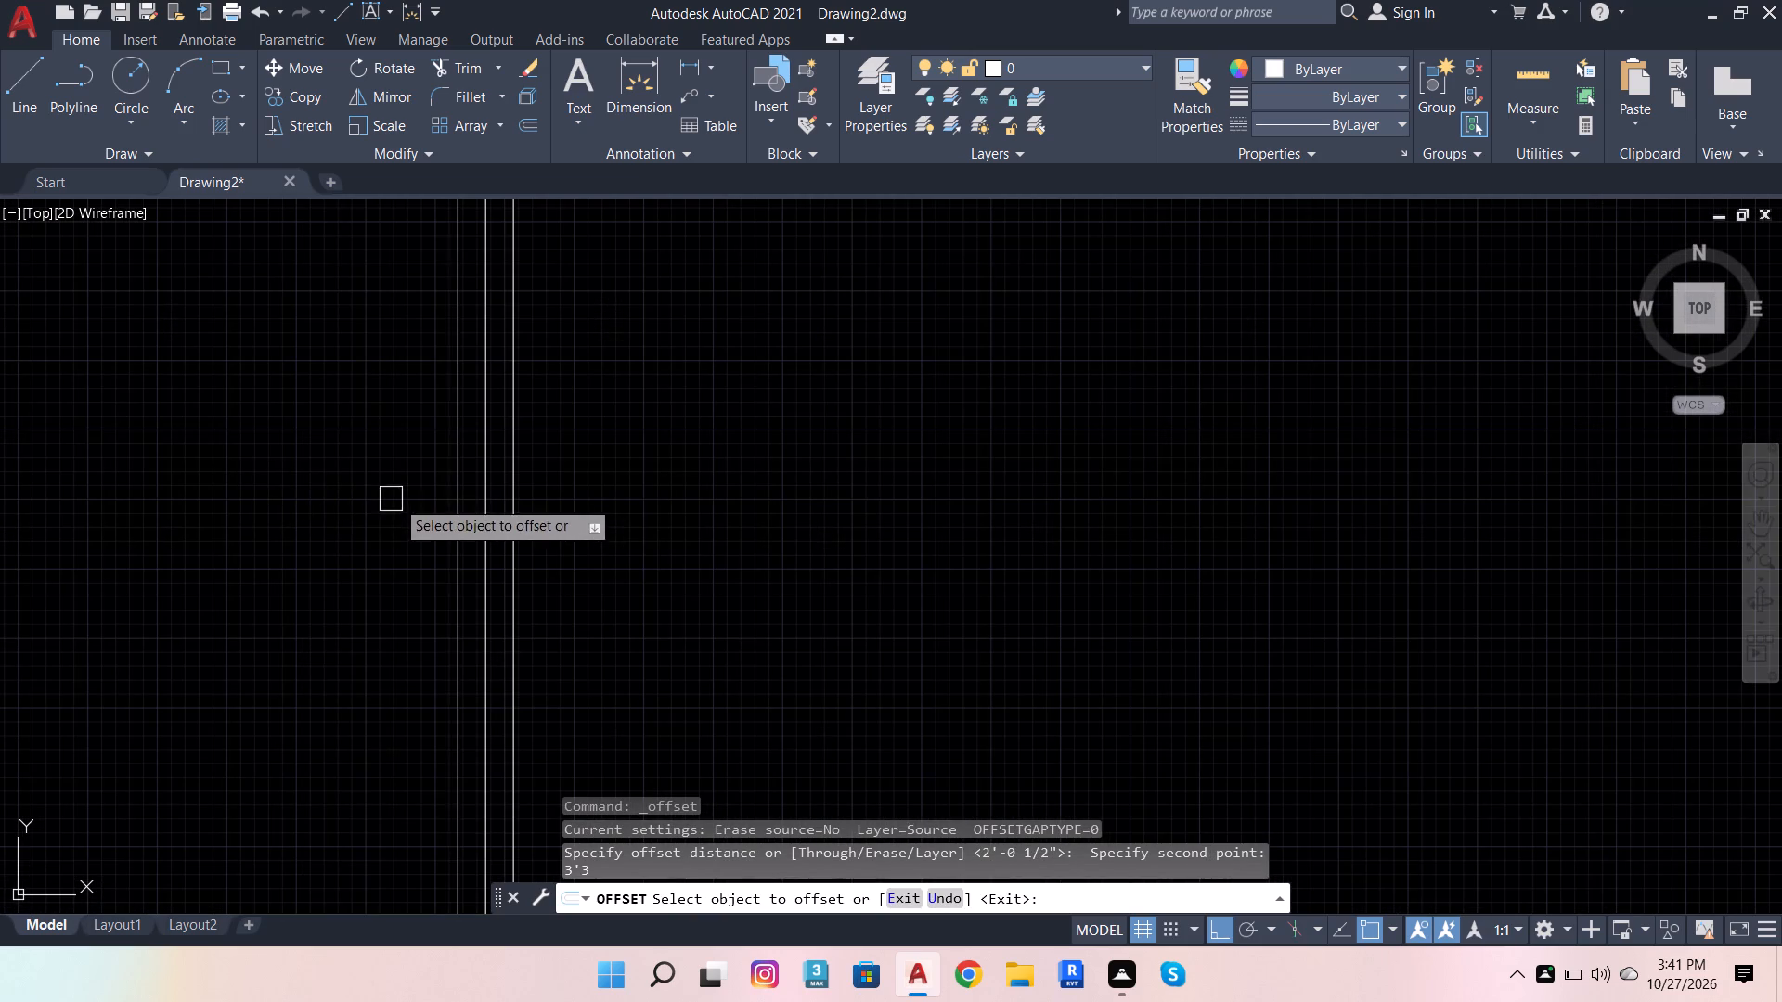
pyautogui.click(463, 507)
pyautogui.scroll(-3, 731, 473)
pyautogui.click(744, 468)
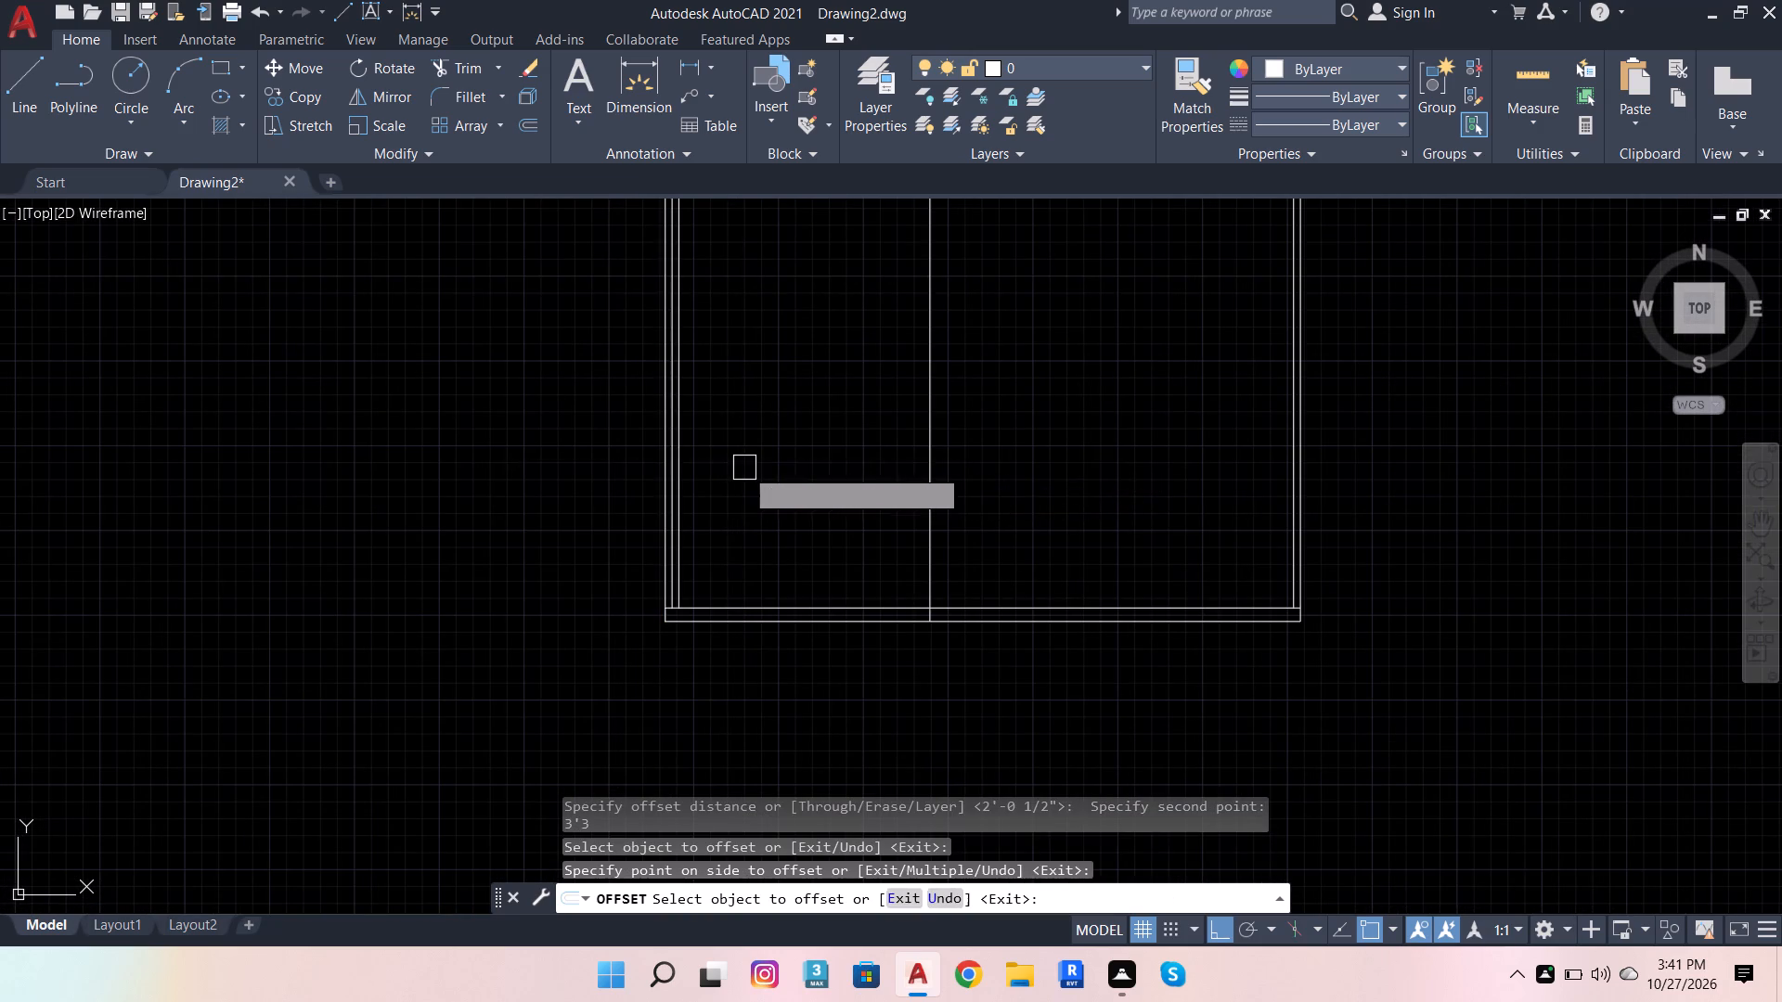
pyautogui.scroll(-2, 612, 447)
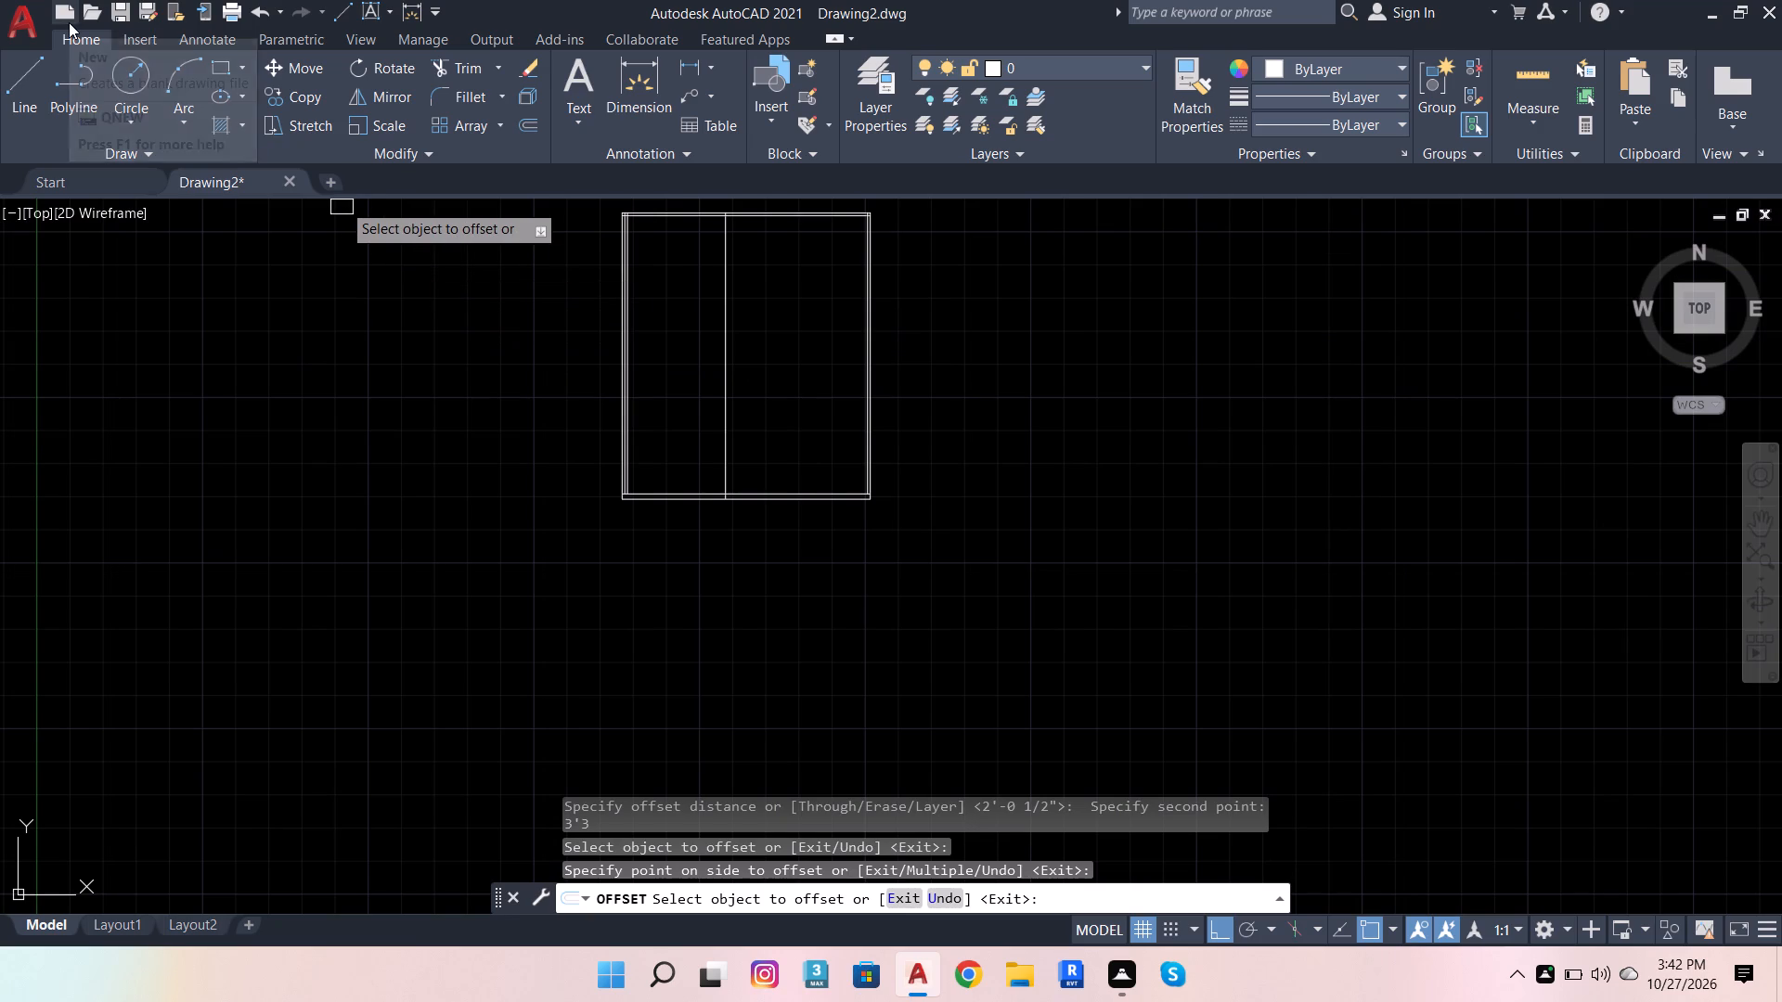
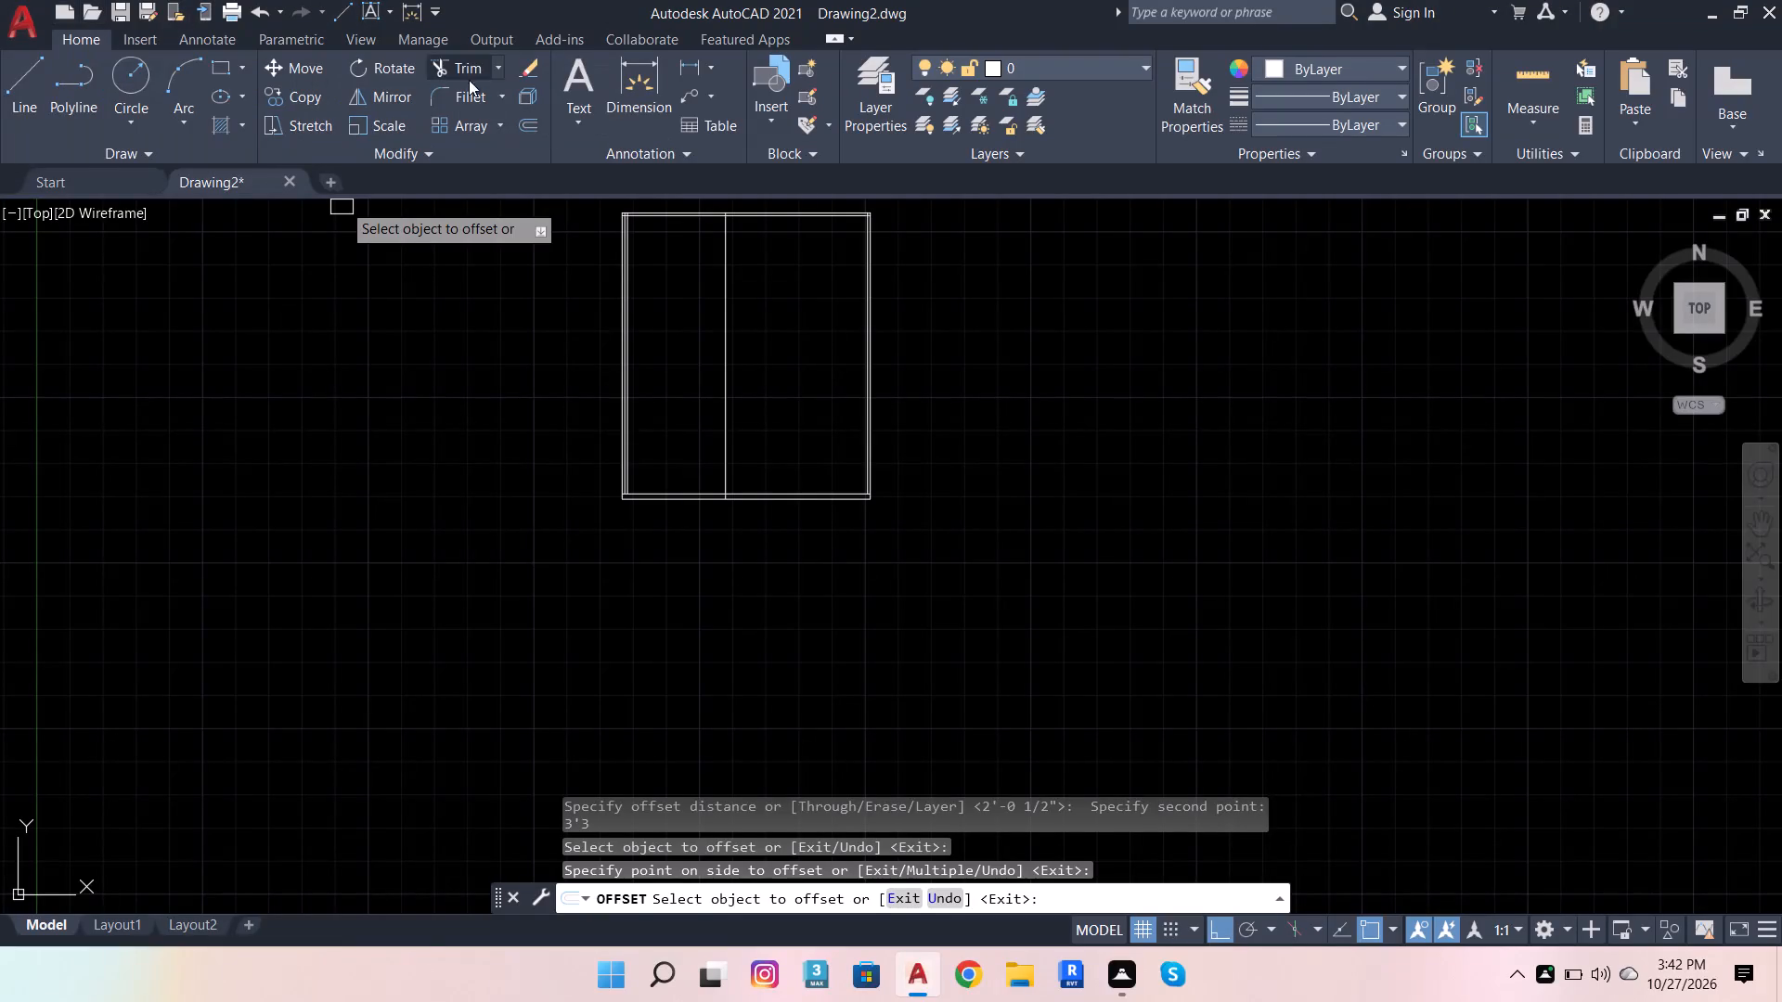
# Offset the first vertical division line 2' further to the right to place the second division.
pyautogui.click(524, 116)
pyautogui.scroll(3, 753, 209)
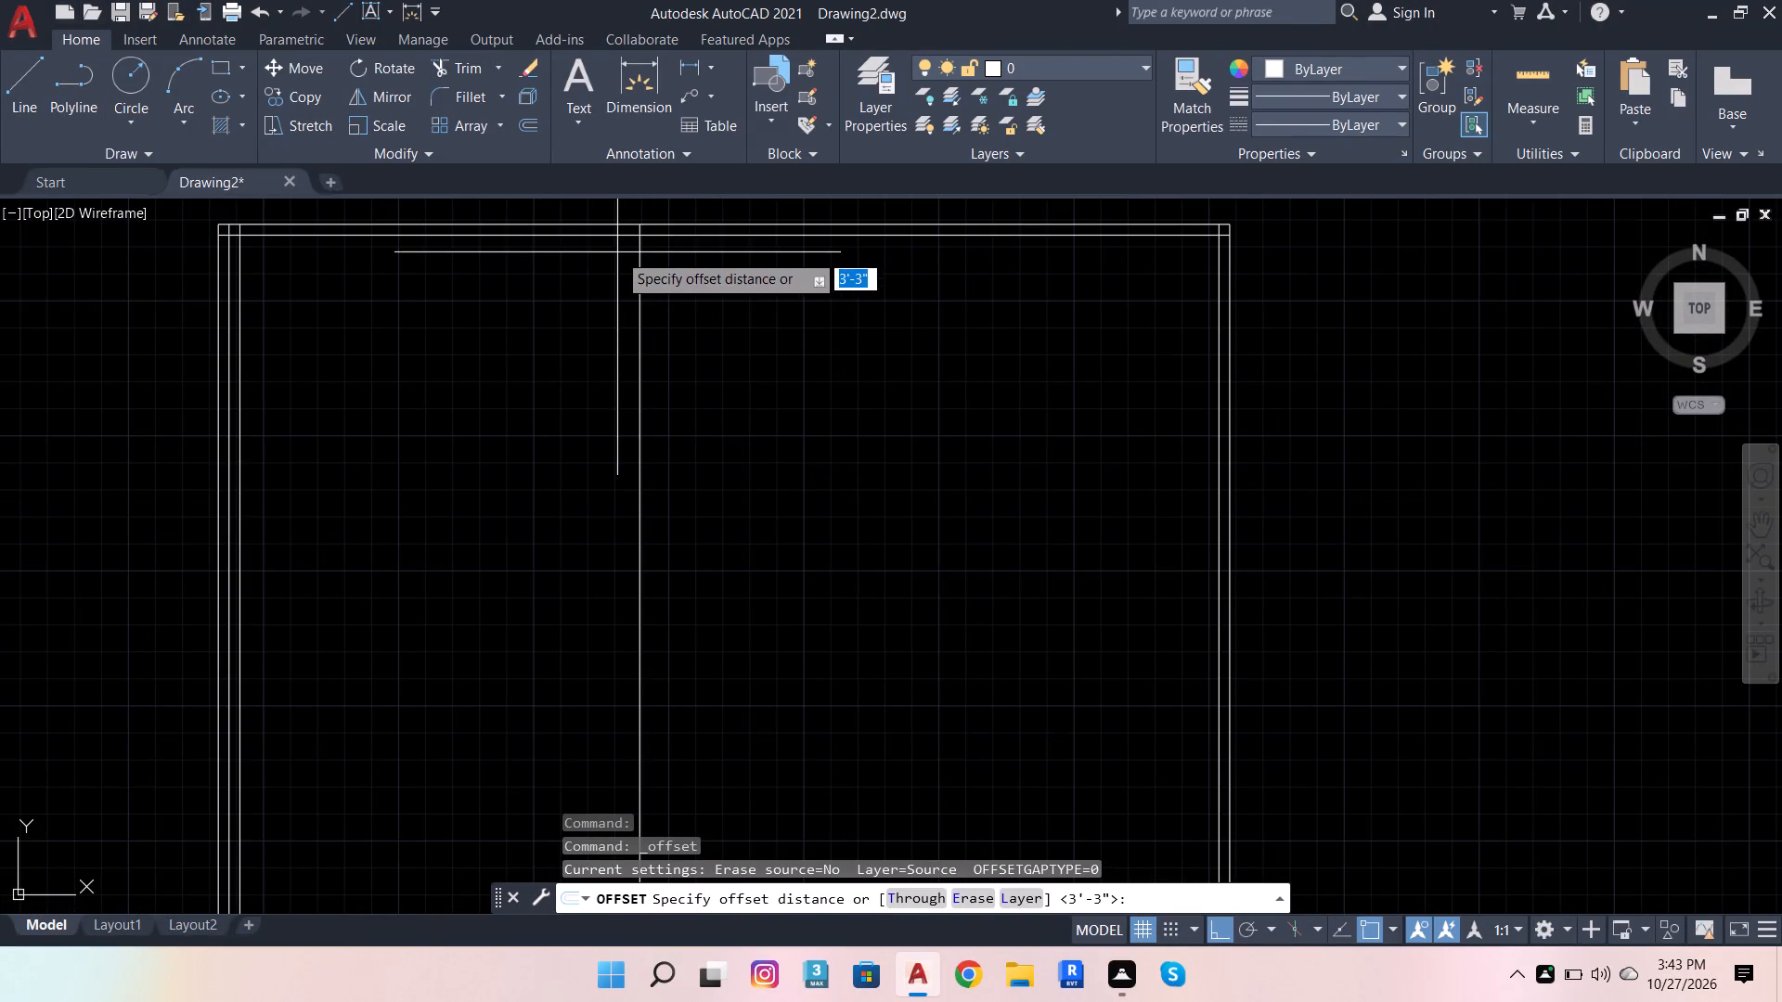
pyautogui.click(637, 235)
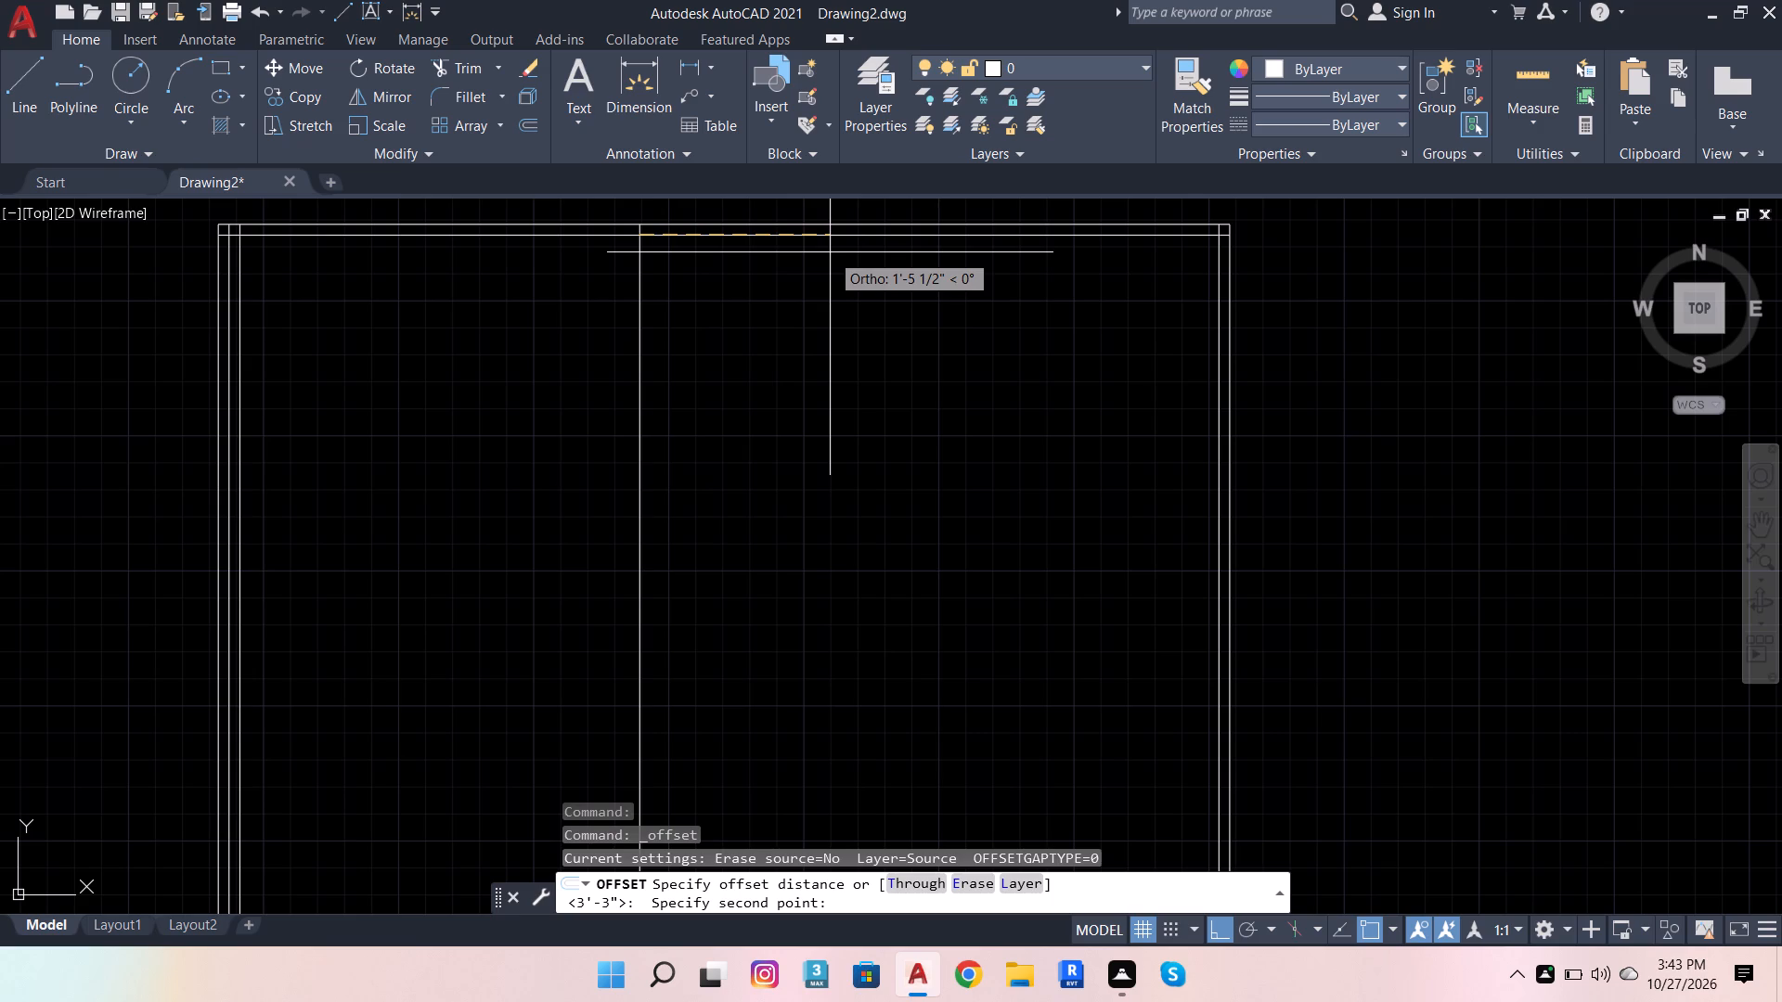
pyautogui.write("2'")
pyautogui.press('Return')
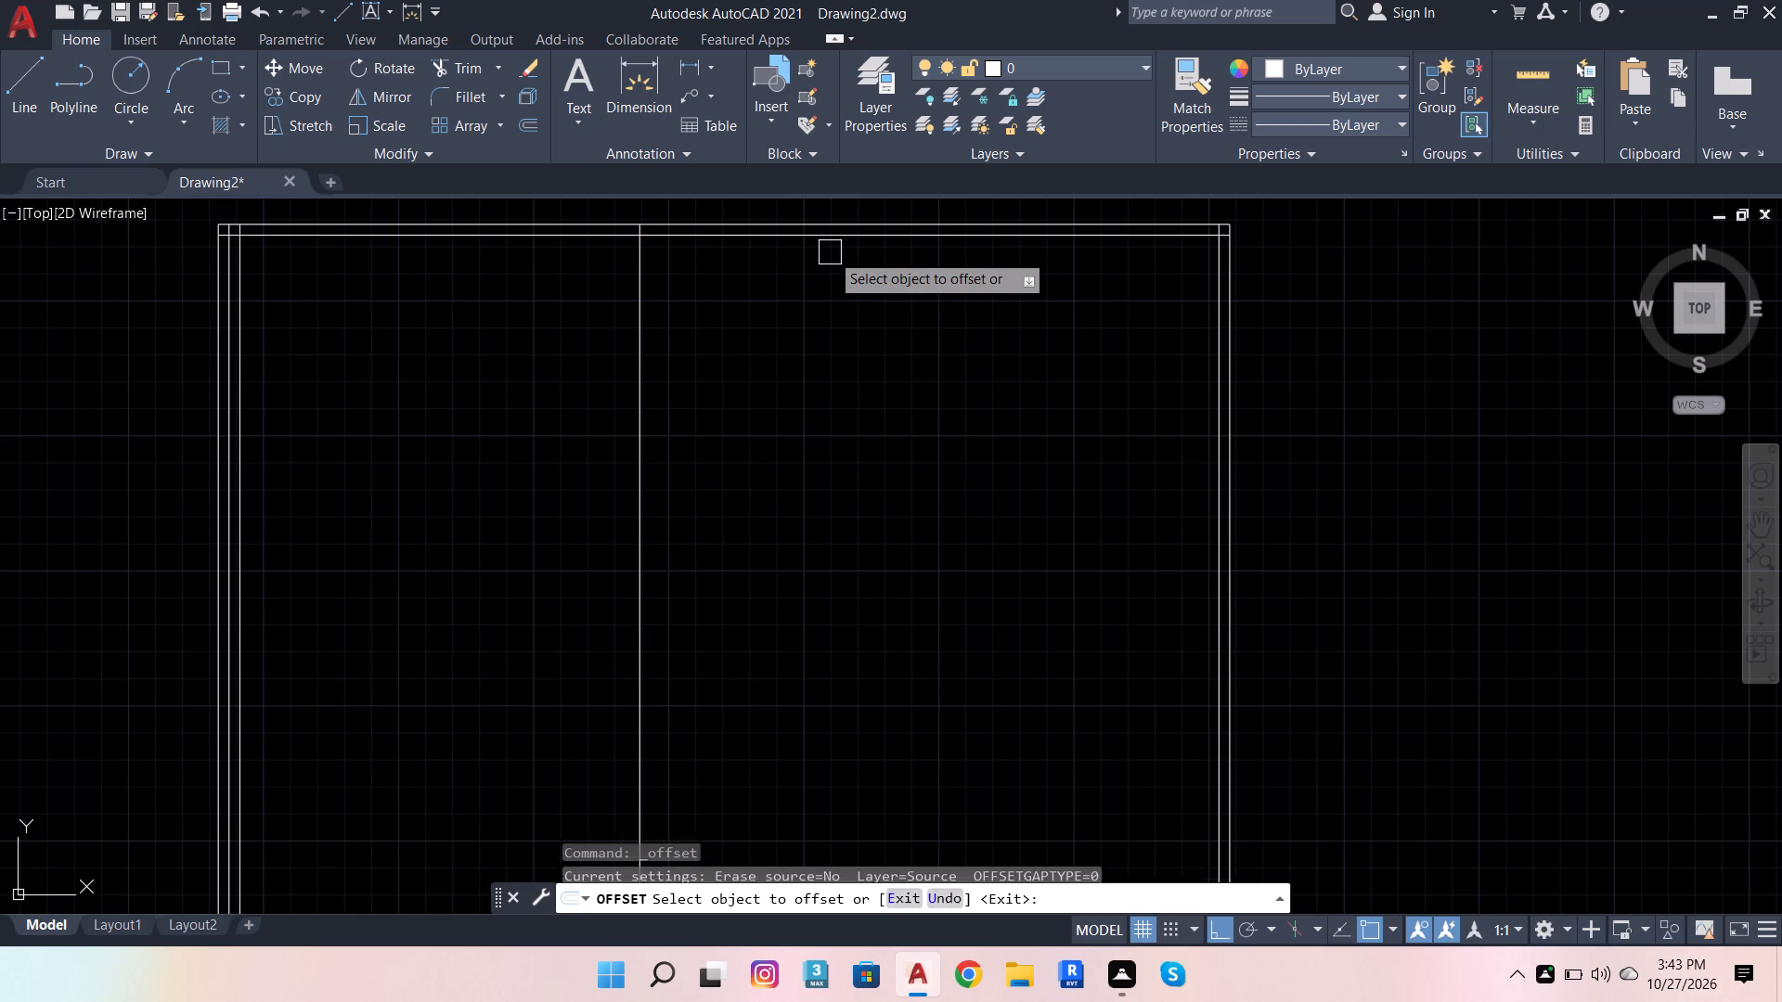
pyautogui.click(635, 364)
pyautogui.click(817, 357)
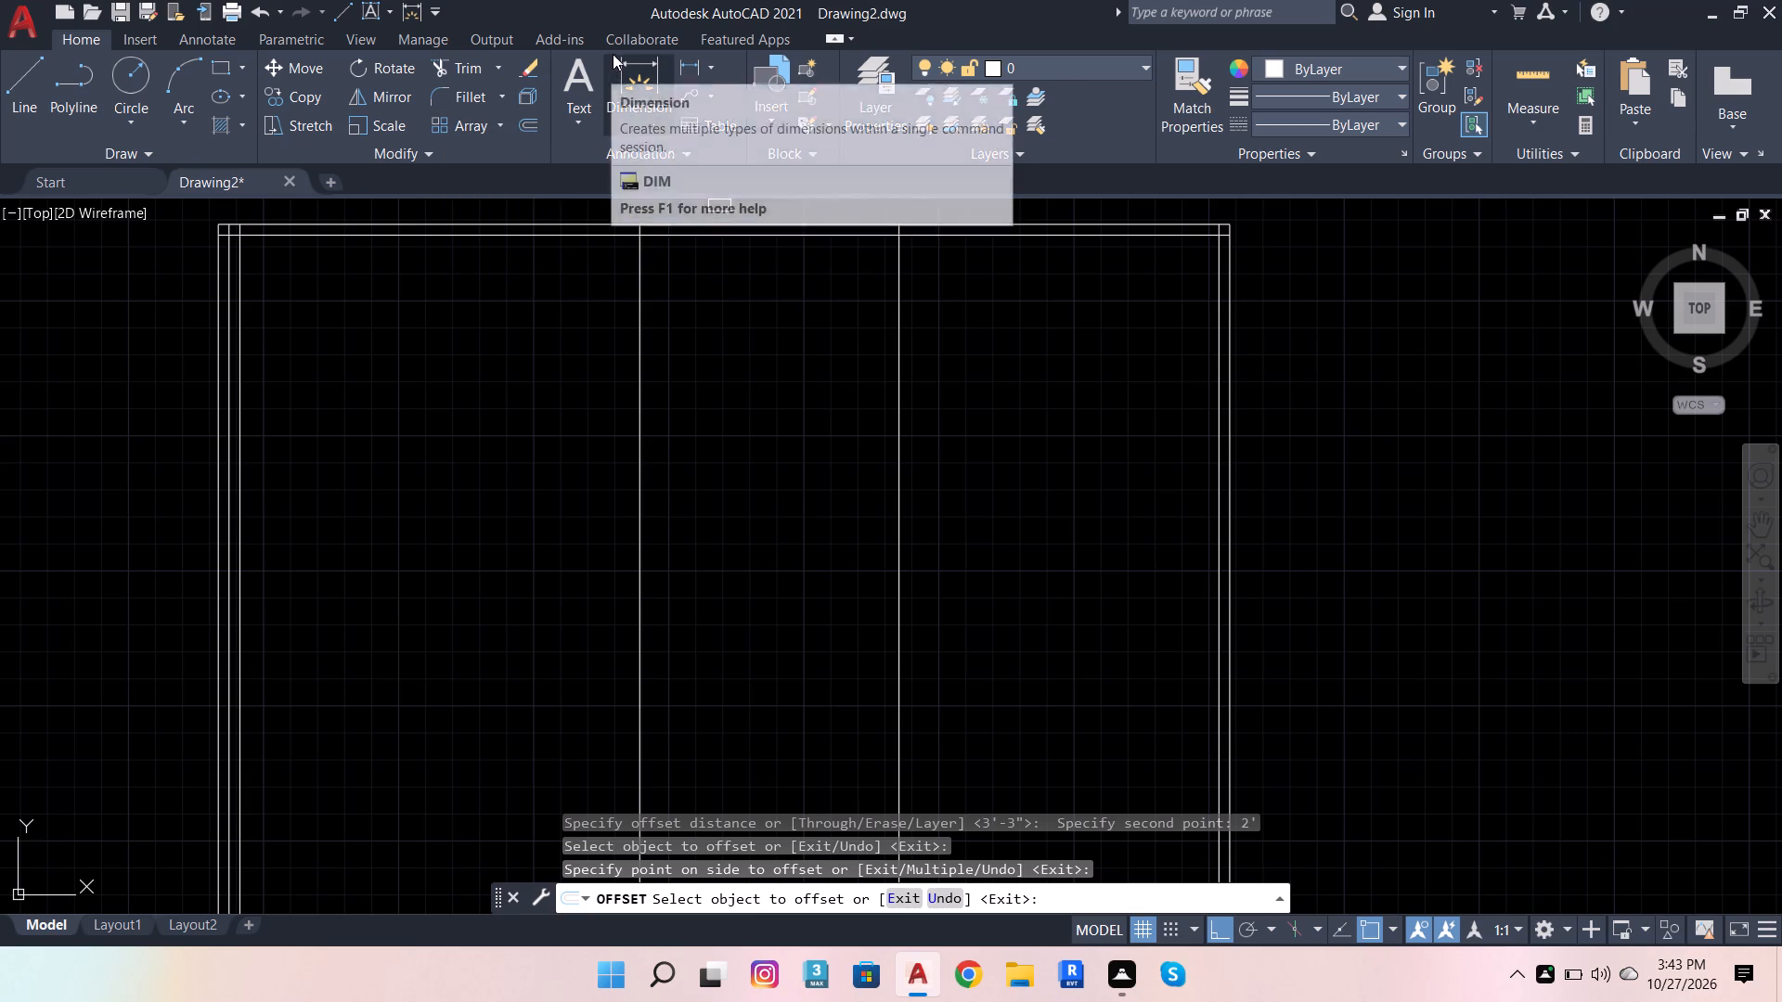
# Trim away the inner bottom line between the two vertical divisions, leaving only the outer bottom line in the middle bay.
pyautogui.scroll(-4, 975, 256)
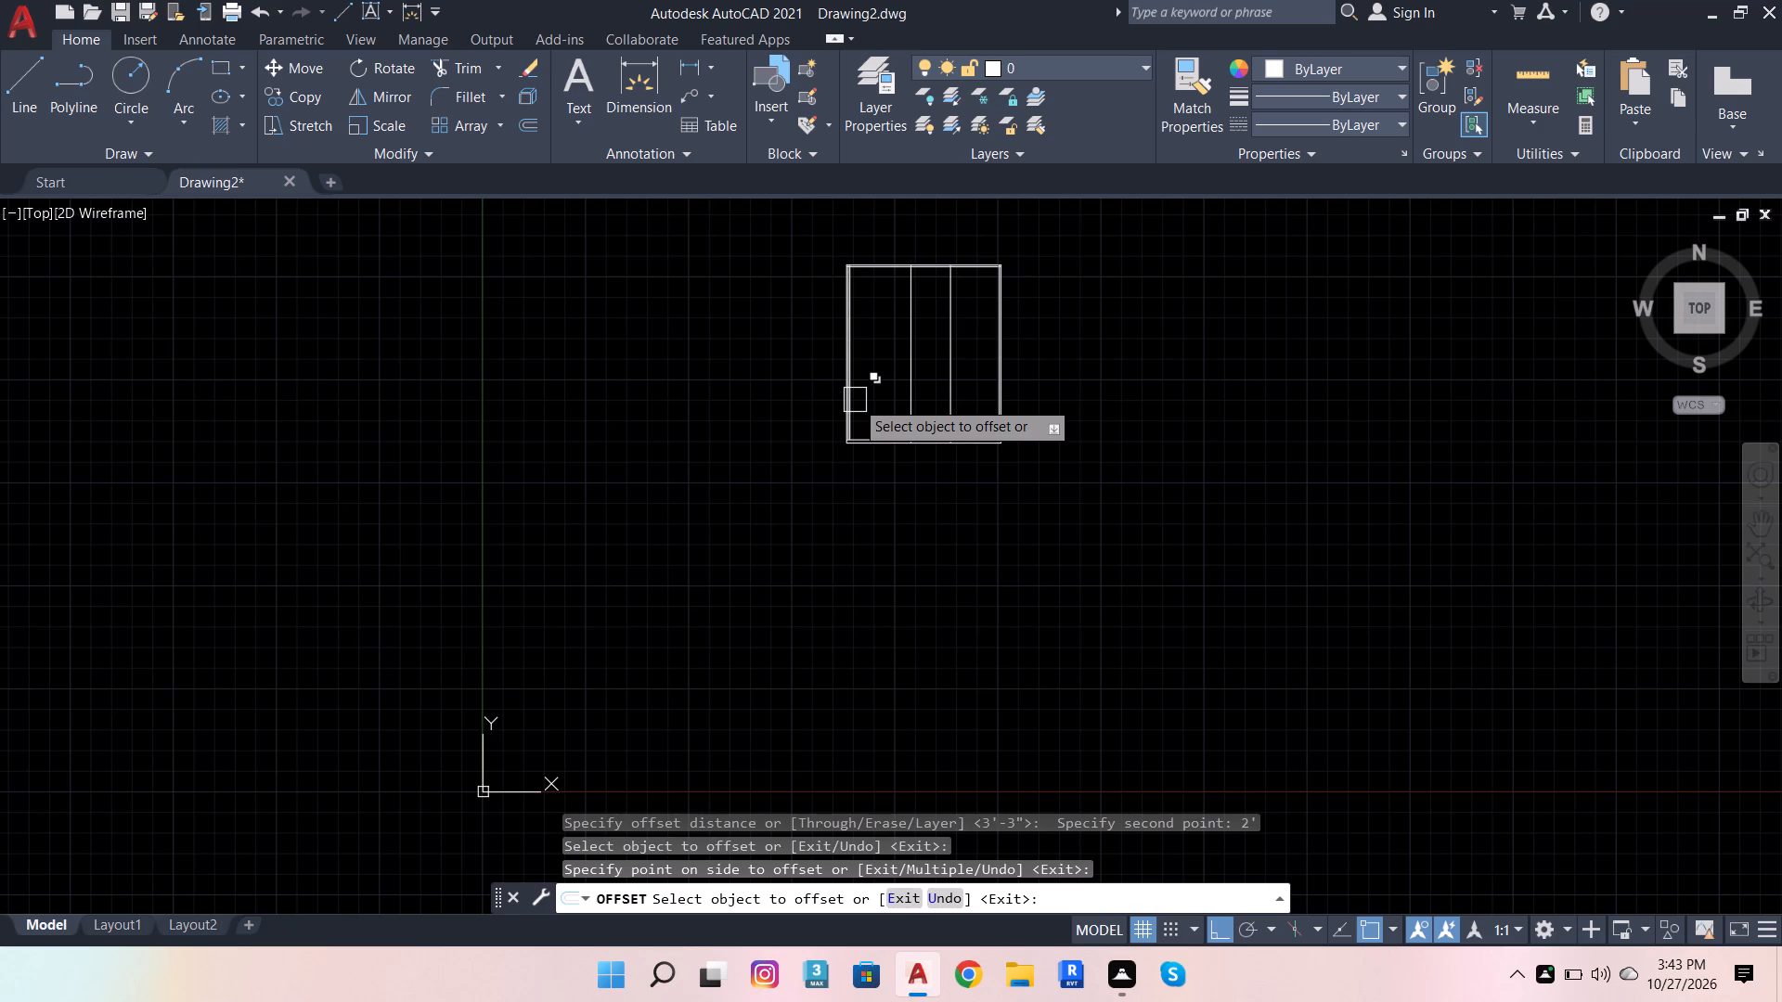
pyautogui.scroll(3, 915, 493)
pyautogui.scroll(-2, 891, 428)
pyautogui.scroll(3, 922, 357)
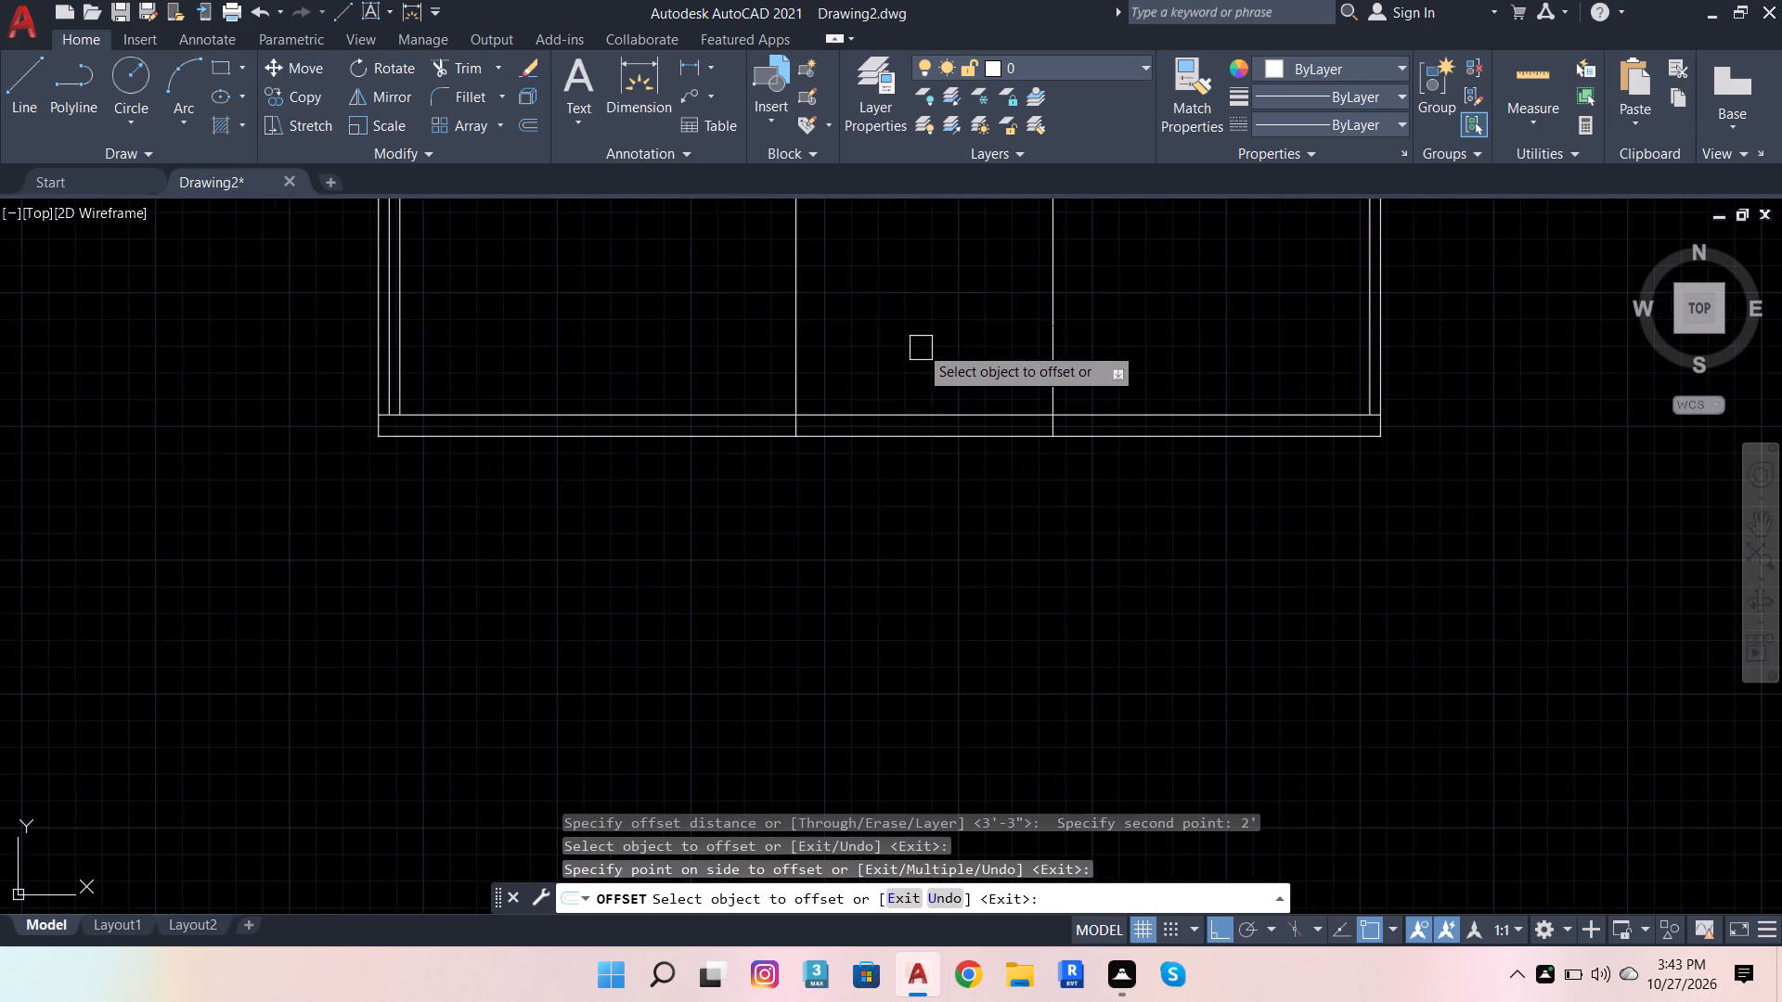
pyautogui.click(457, 64)
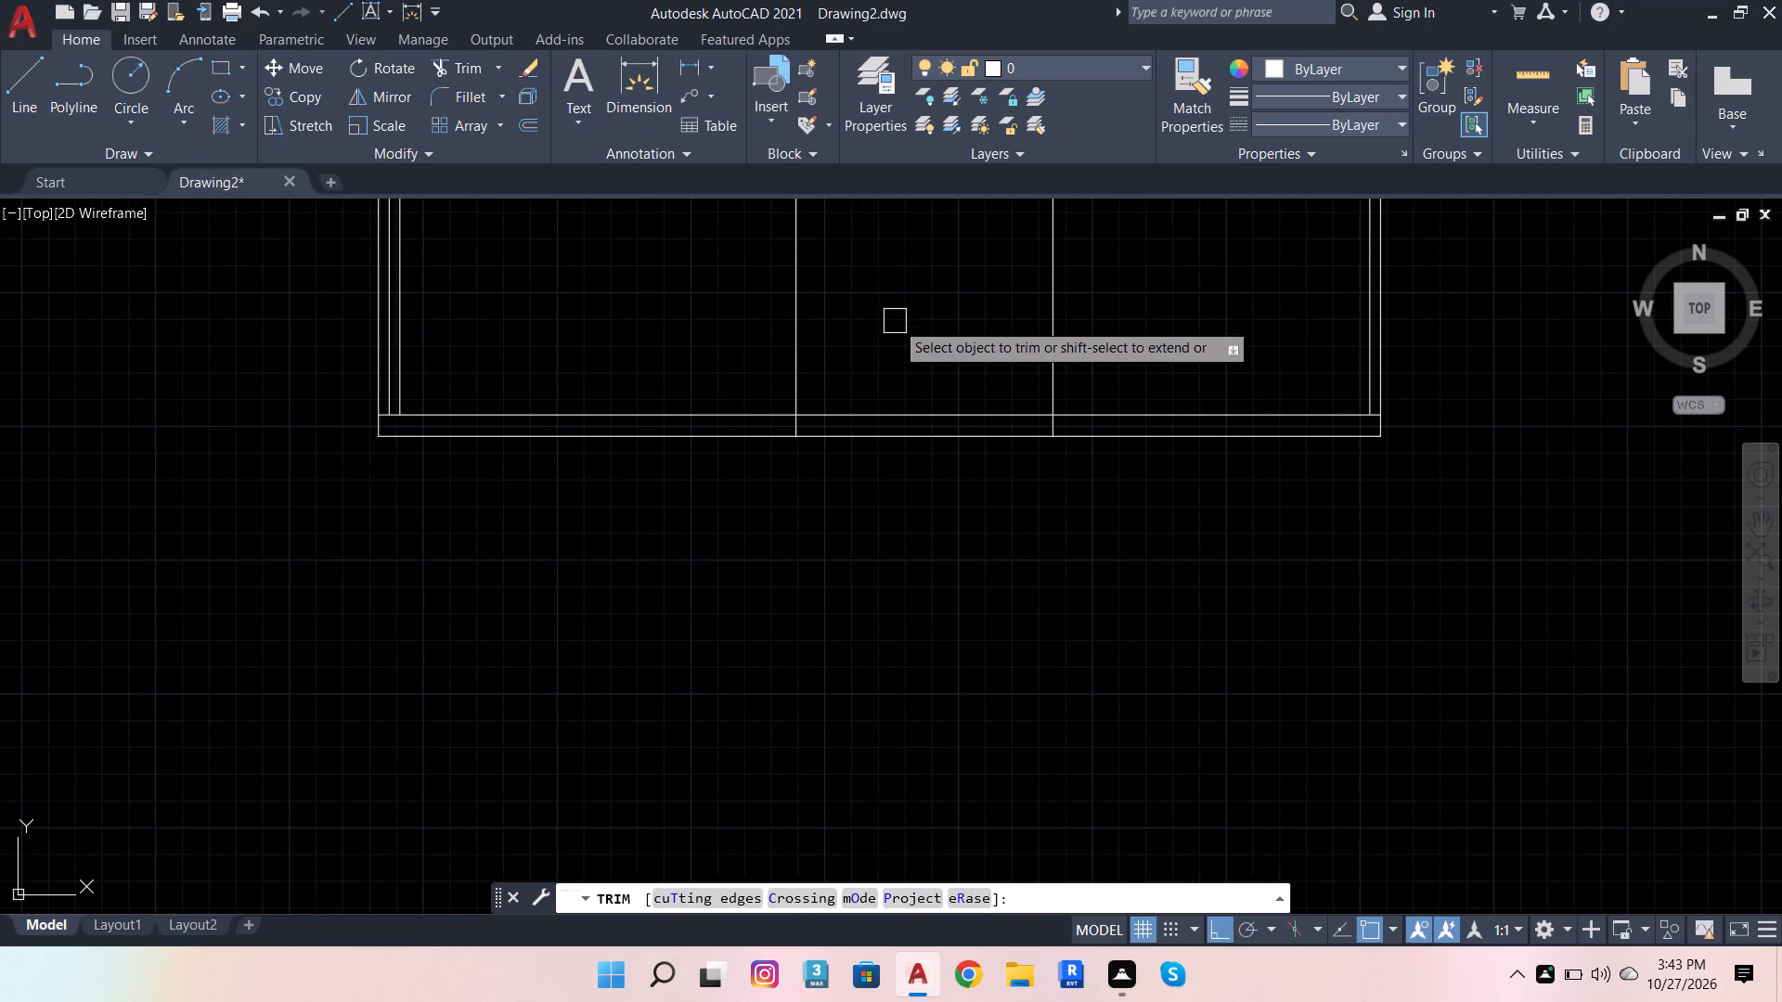
pyautogui.click(864, 406)
pyautogui.scroll(-2, 969, 346)
pyautogui.scroll(1, 975, 320)
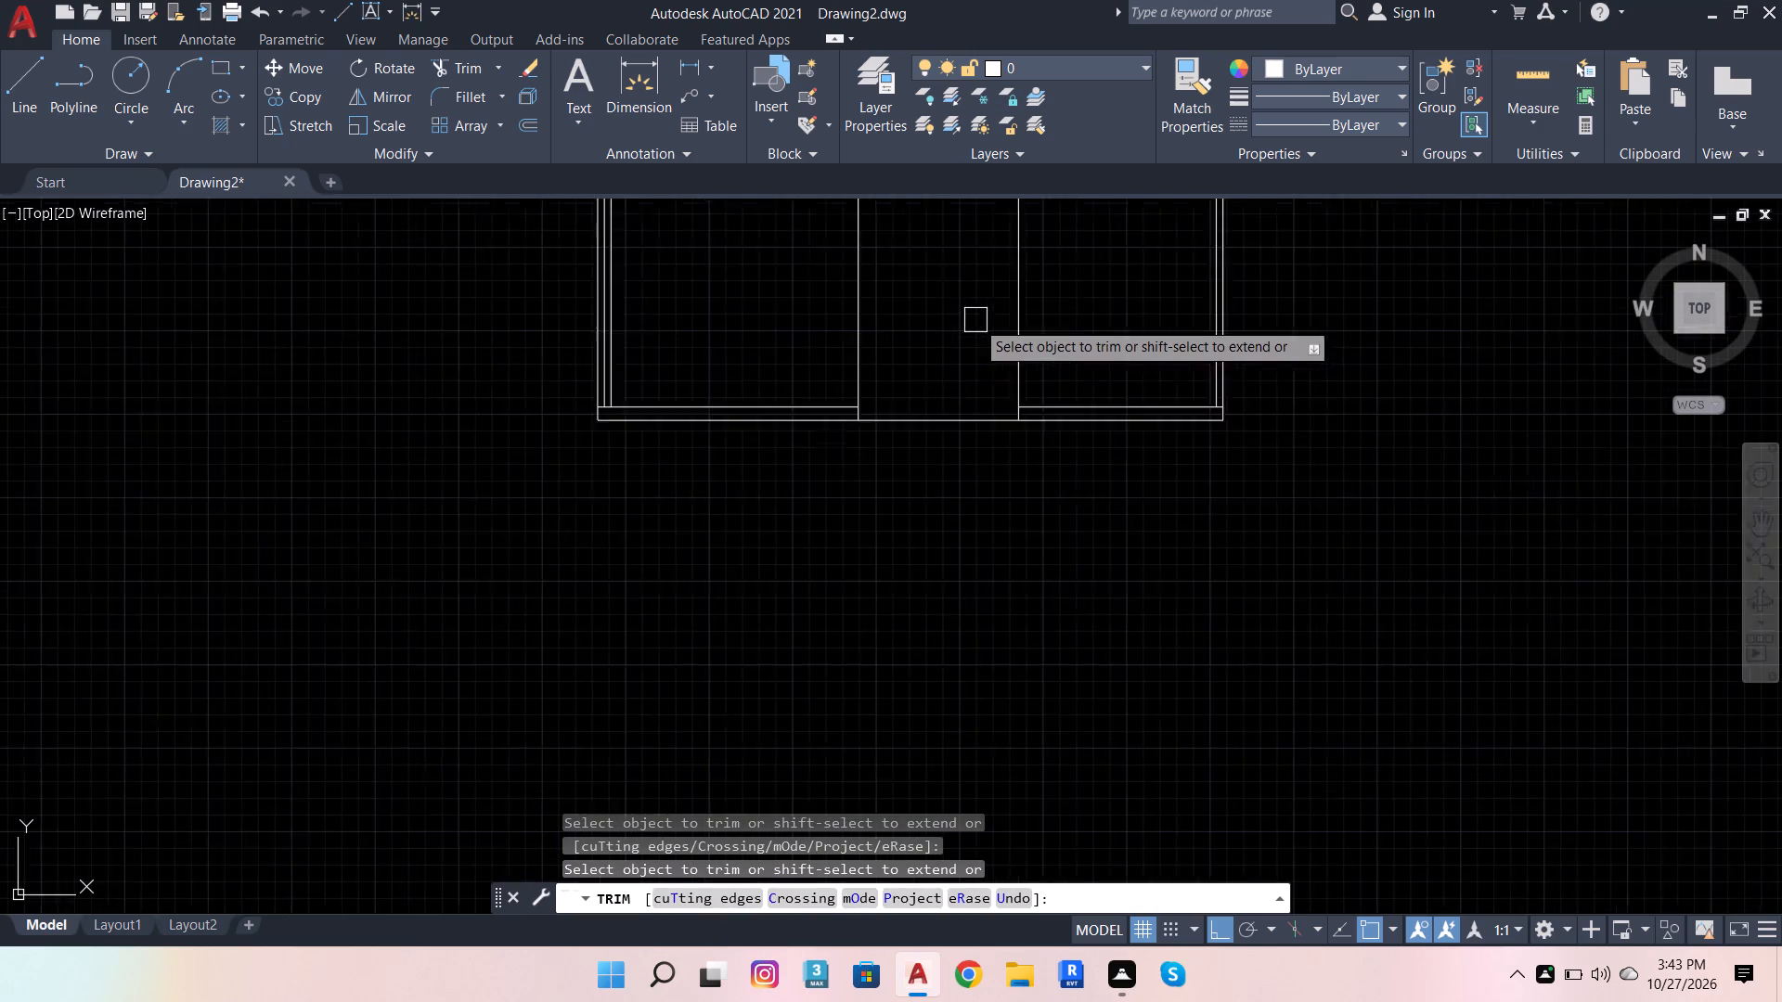
# Dimension the first bay's width from the innermost left line to the first division, placed below the rectangle.
pyautogui.scroll(1, 975, 320)
pyautogui.click(638, 58)
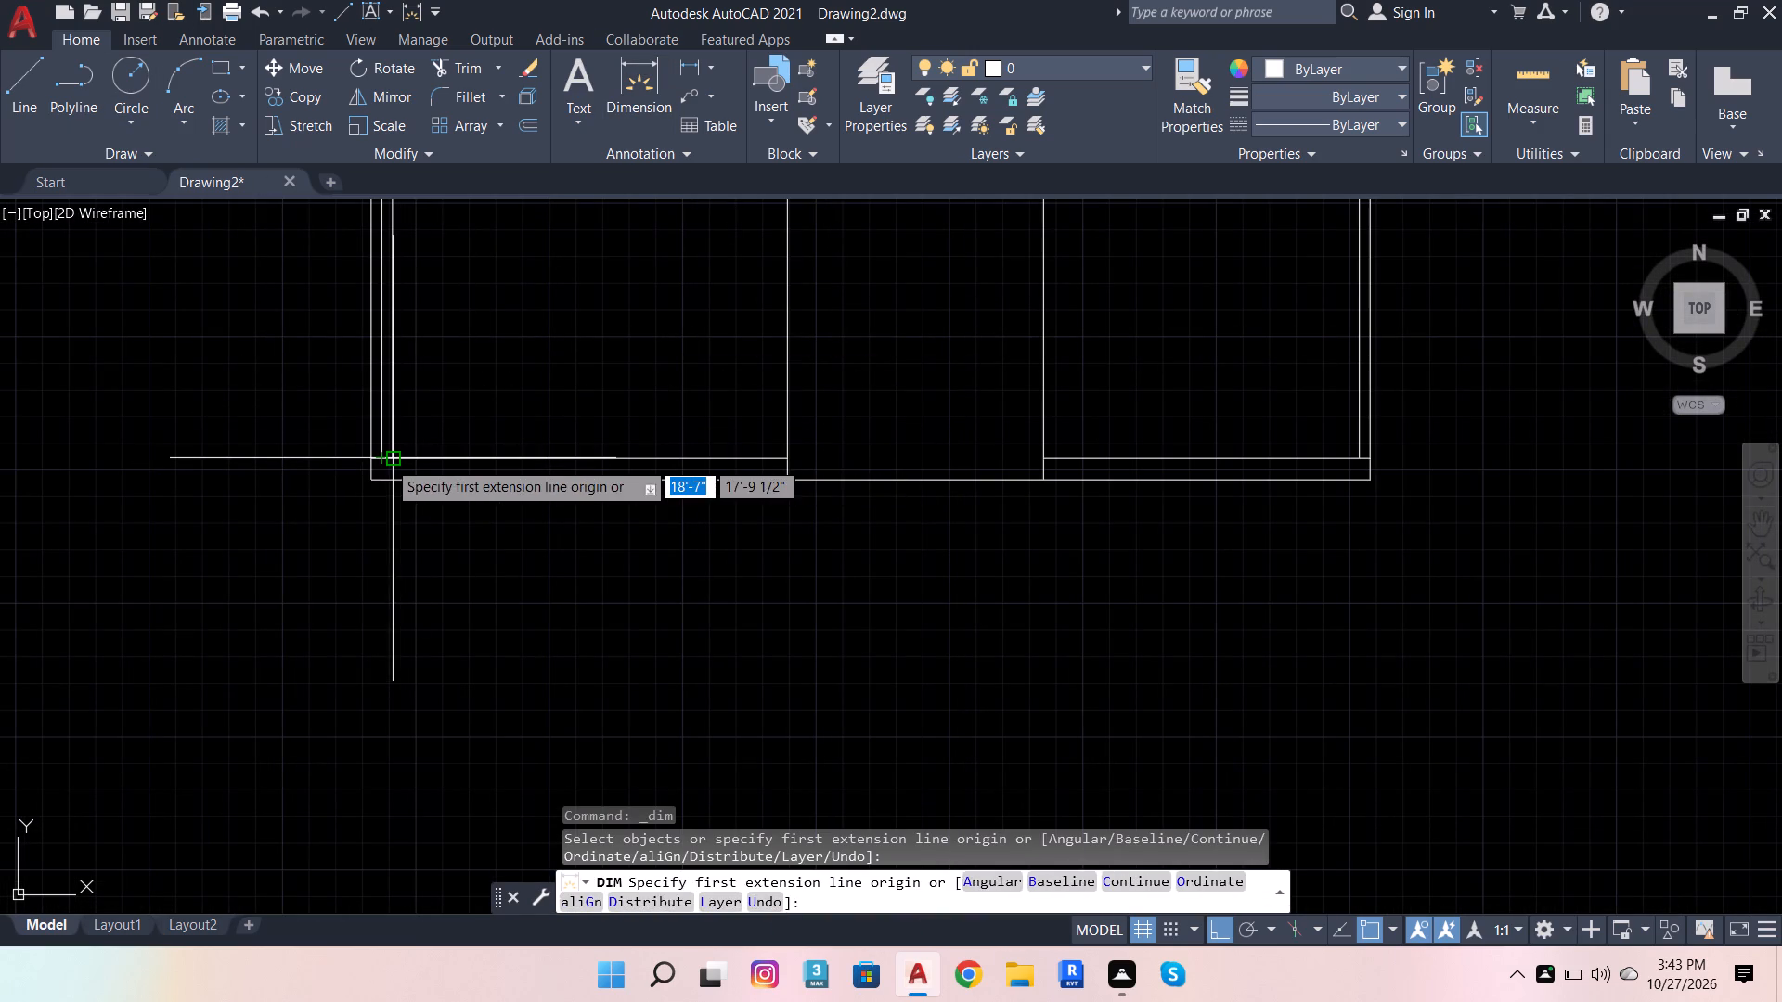
pyautogui.click(389, 459)
pyautogui.click(788, 465)
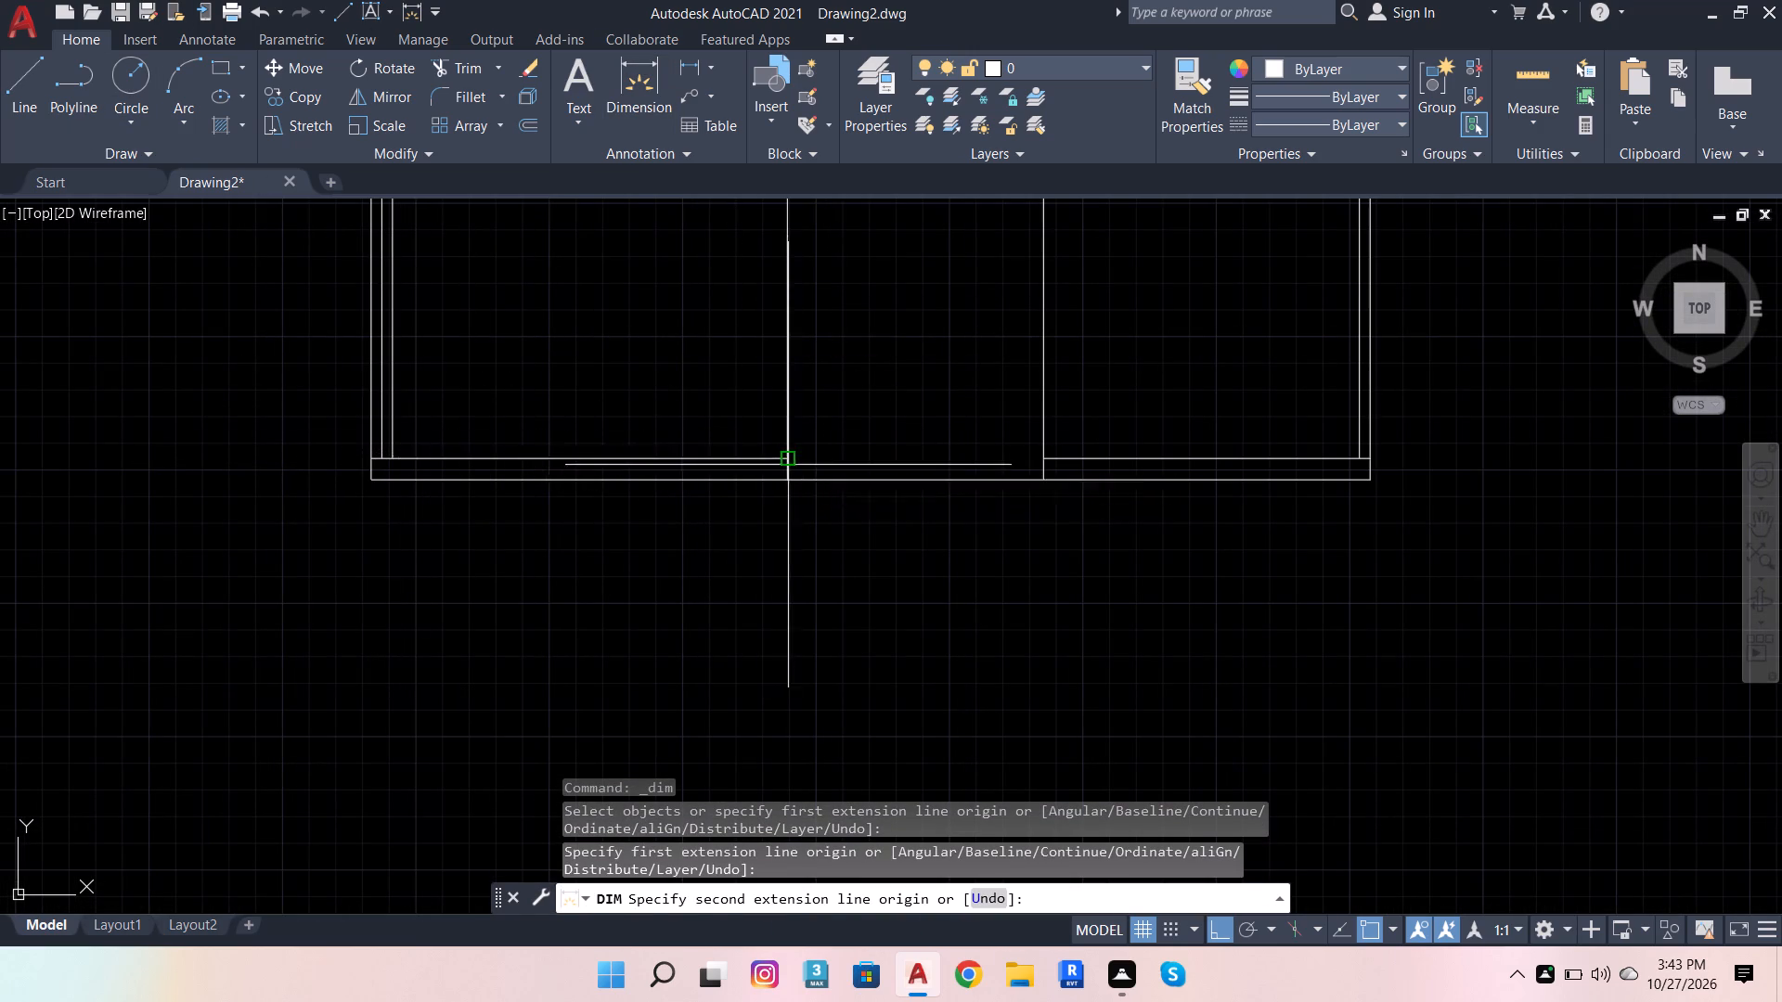
pyautogui.click(704, 564)
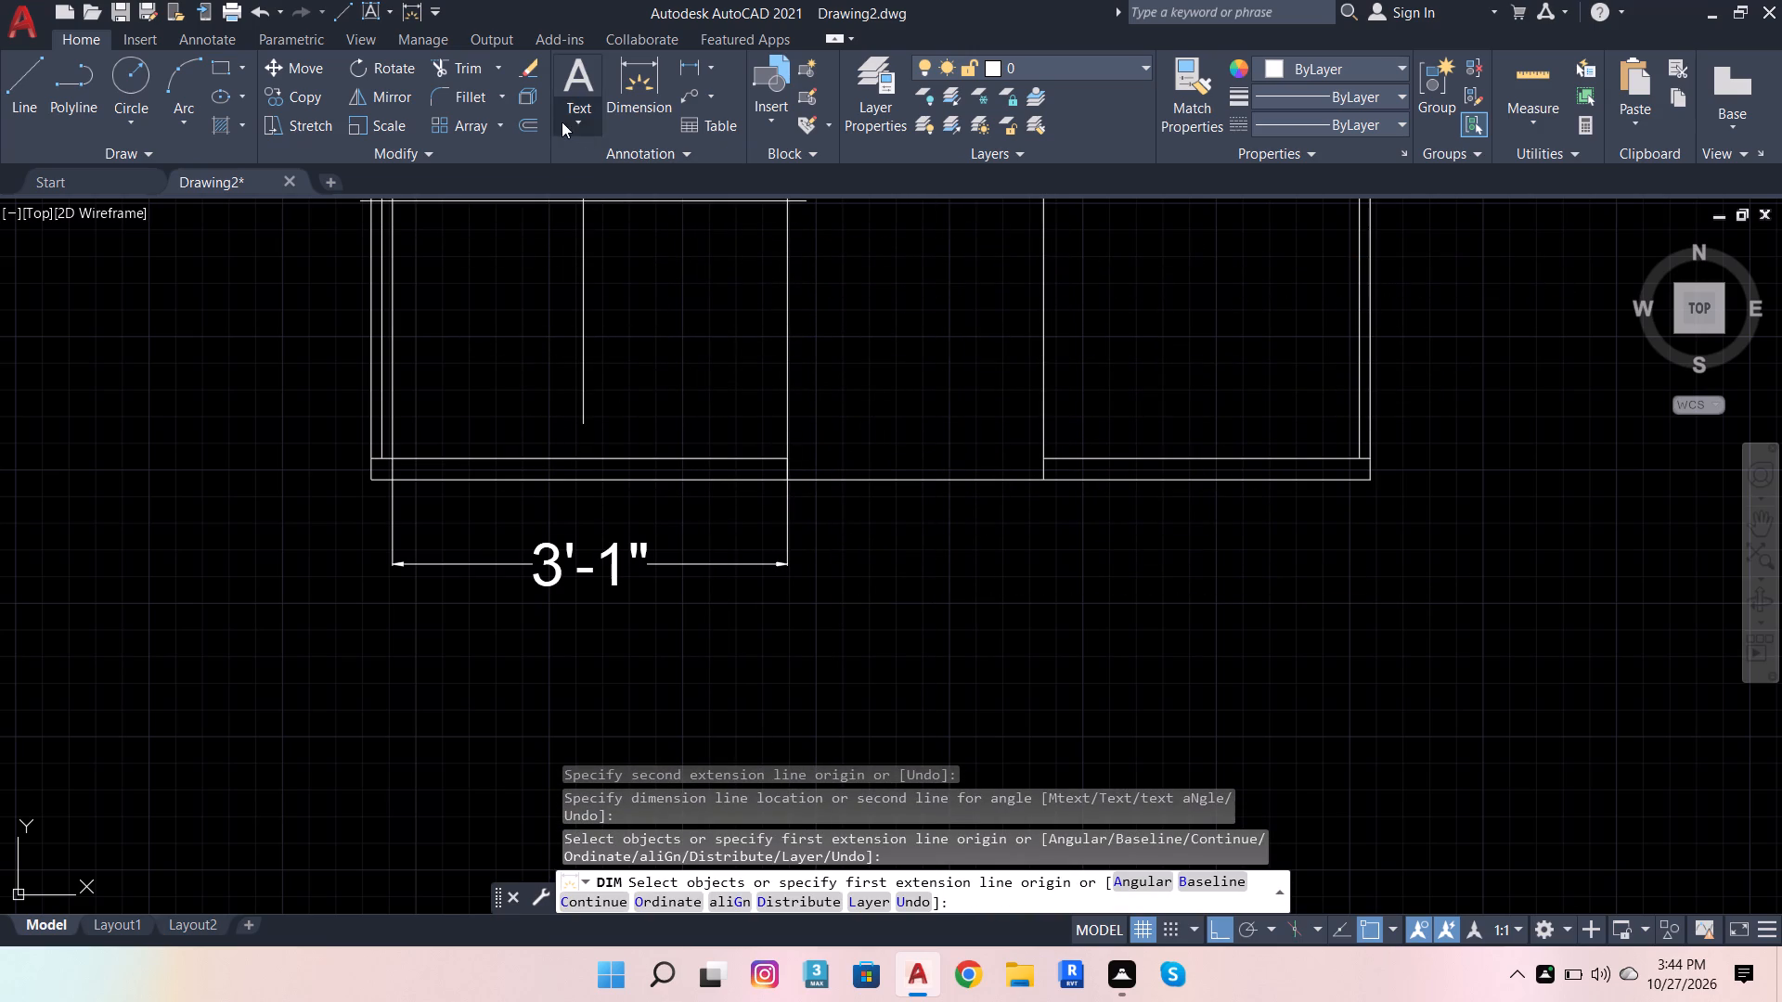
# Offset the first division line 1" into the first bay, and offset the resulting line inward by another 1".
pyautogui.click(535, 116)
pyautogui.click(793, 451)
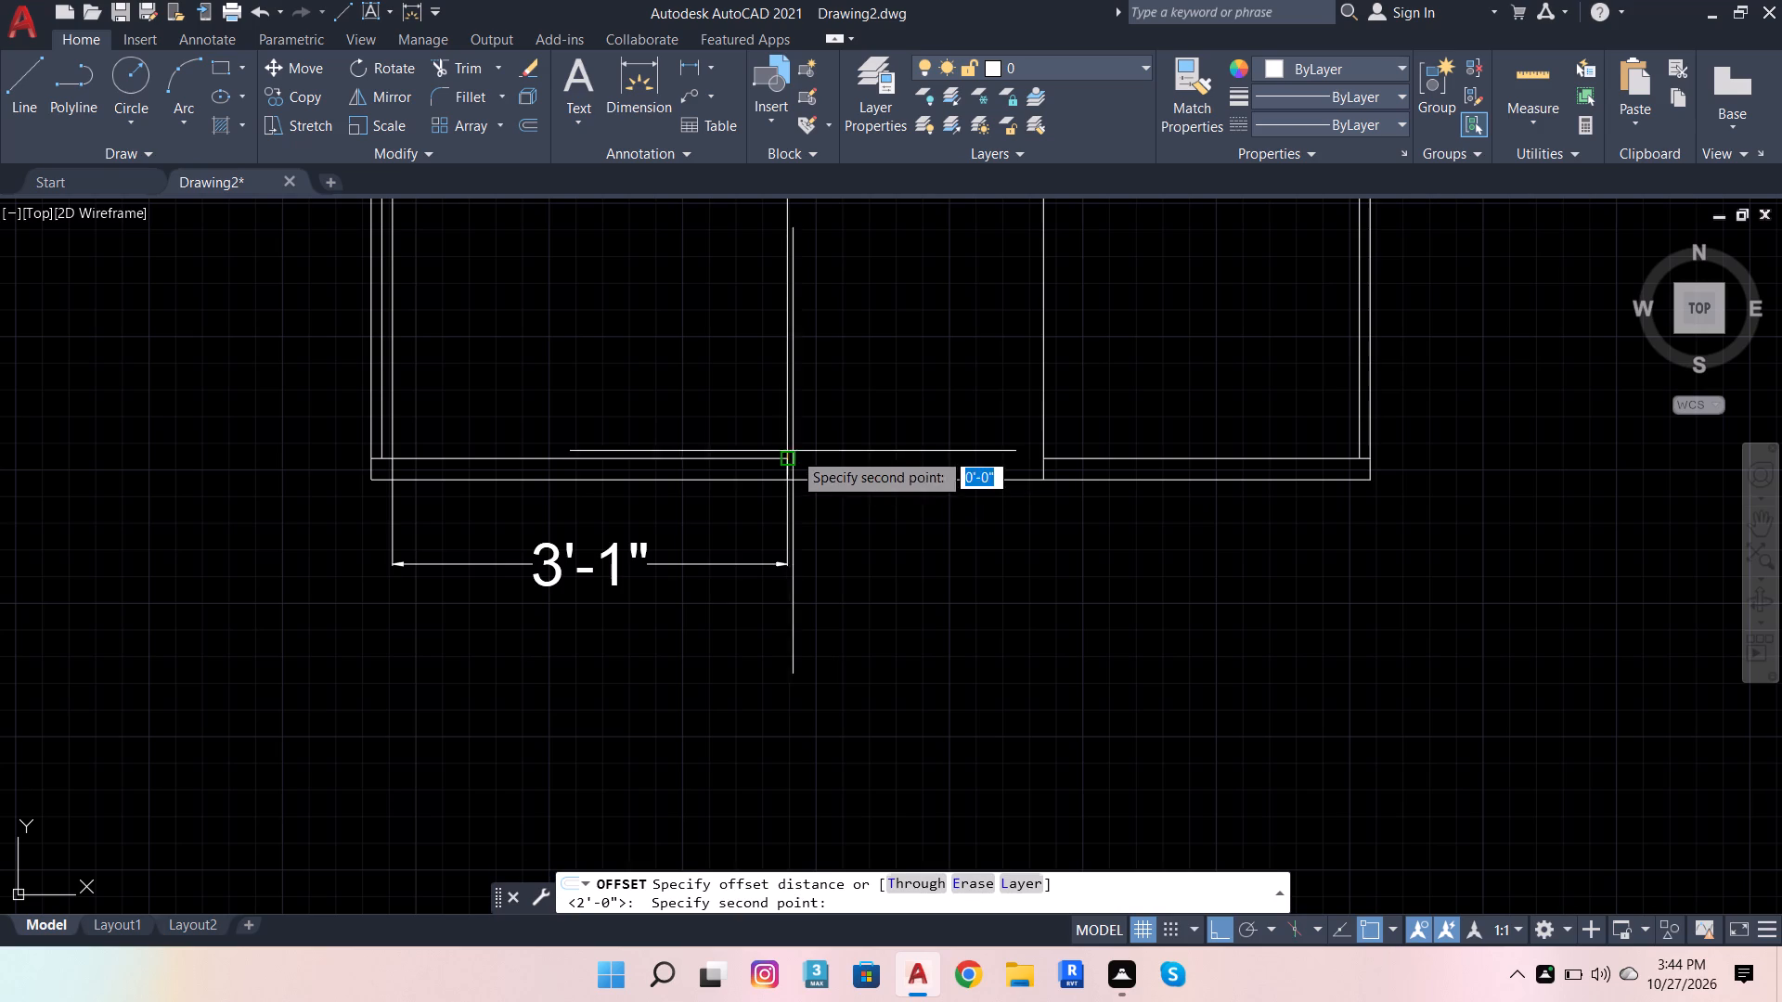
pyautogui.press('1')
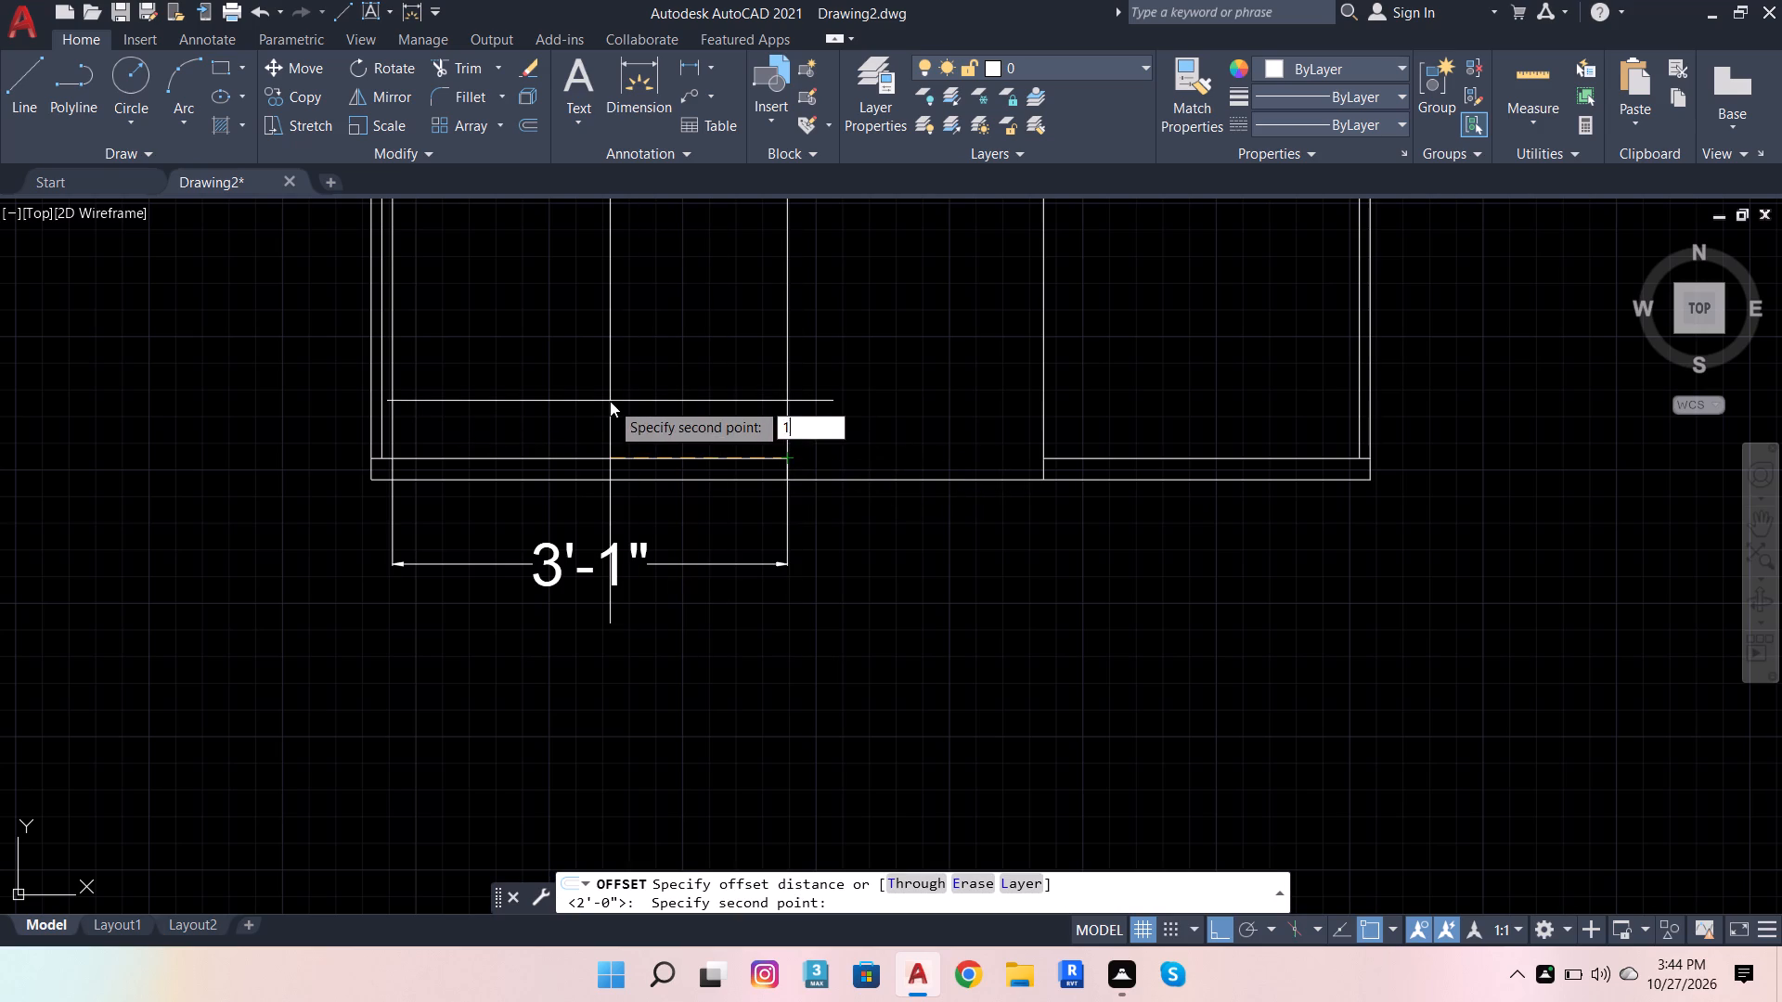
pyautogui.press('Return')
pyautogui.click(791, 353)
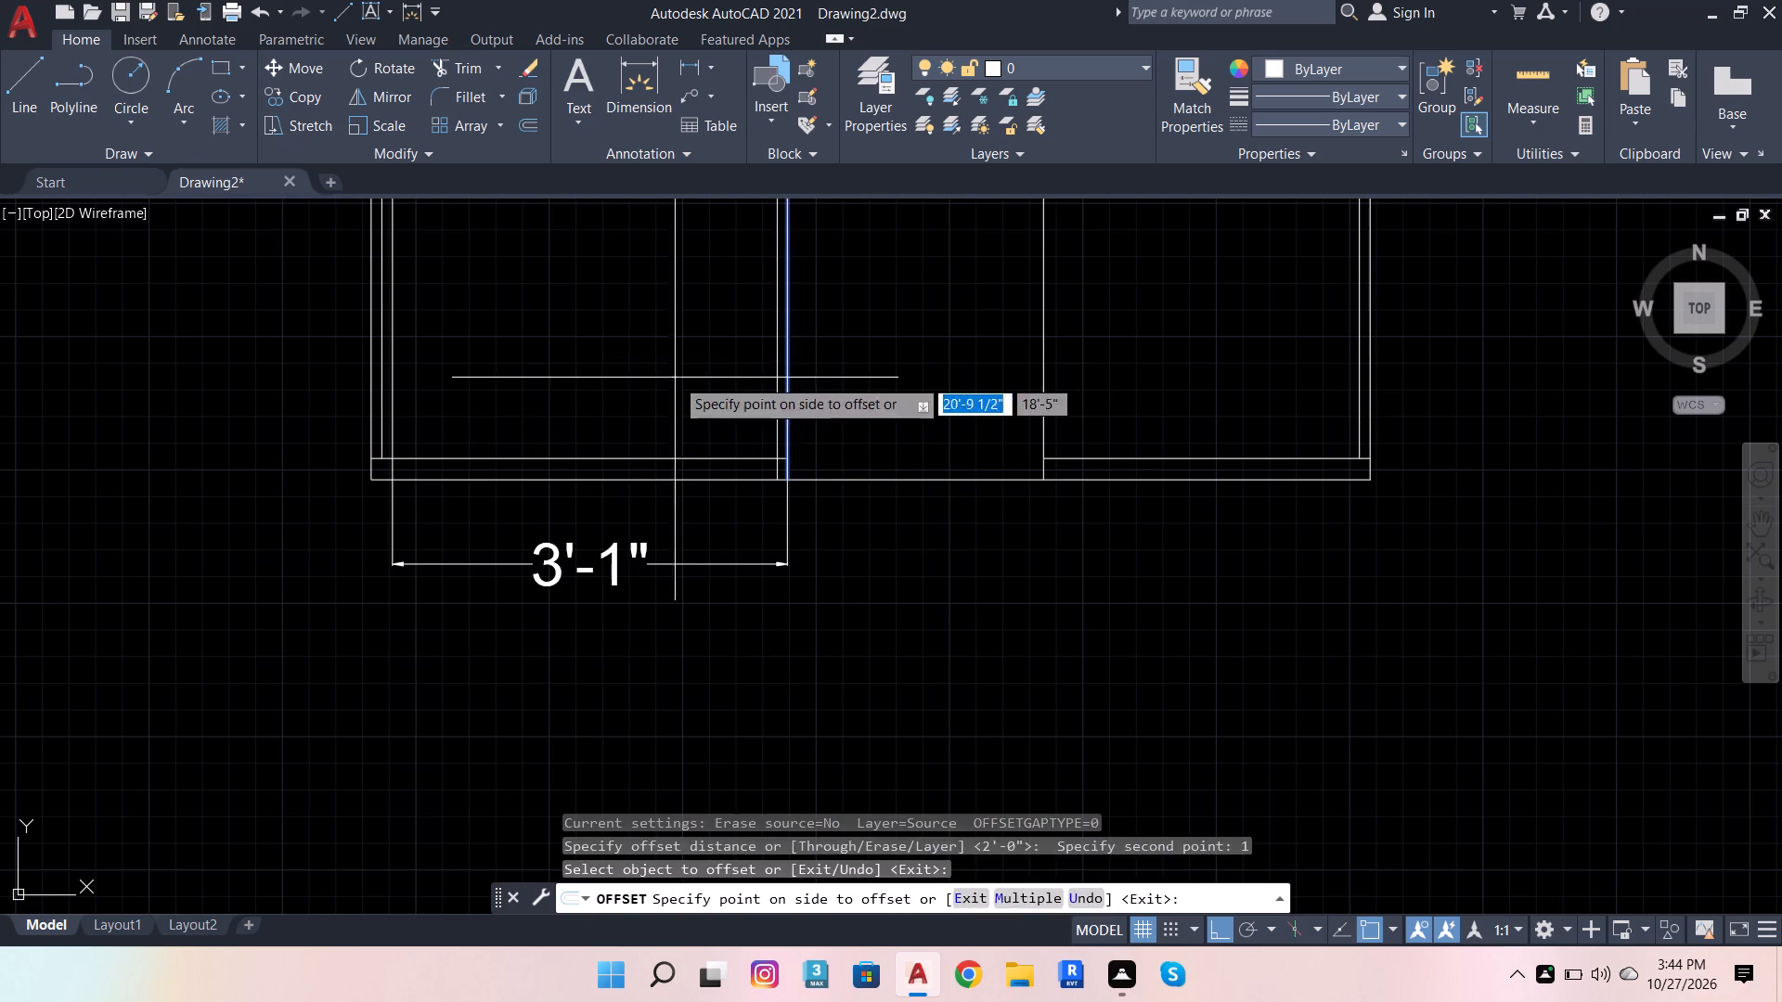
pyautogui.click(675, 378)
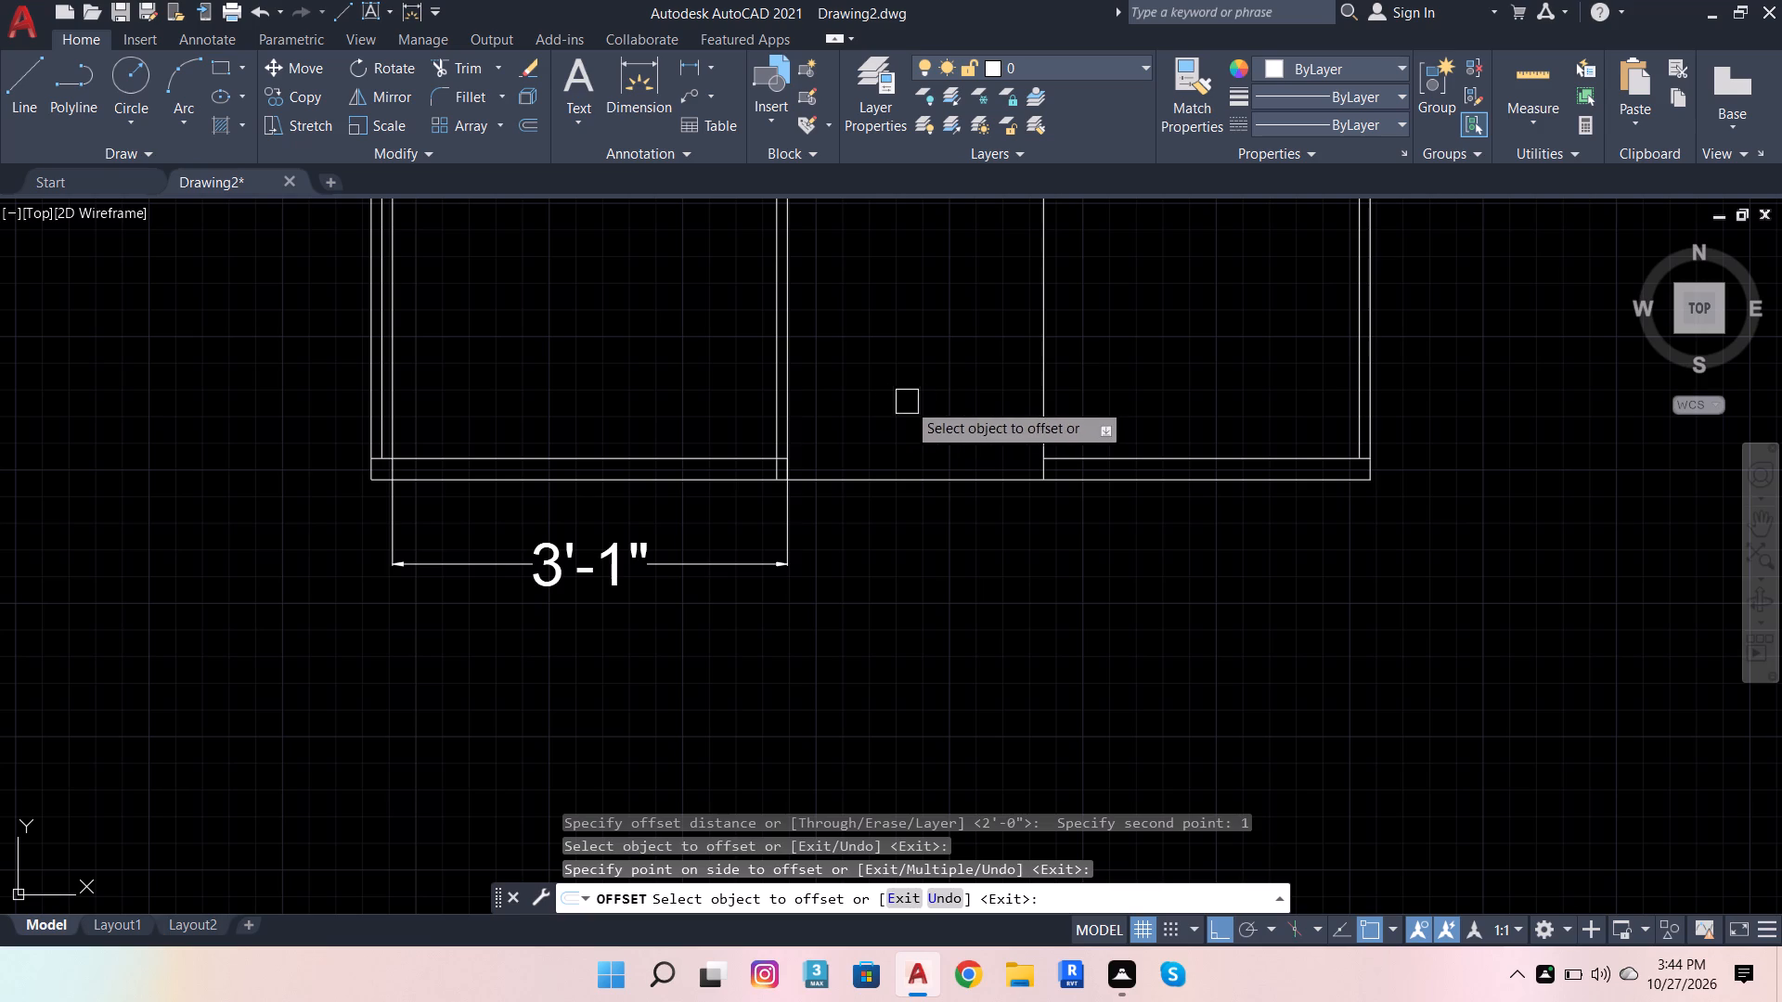
pyautogui.click(774, 403)
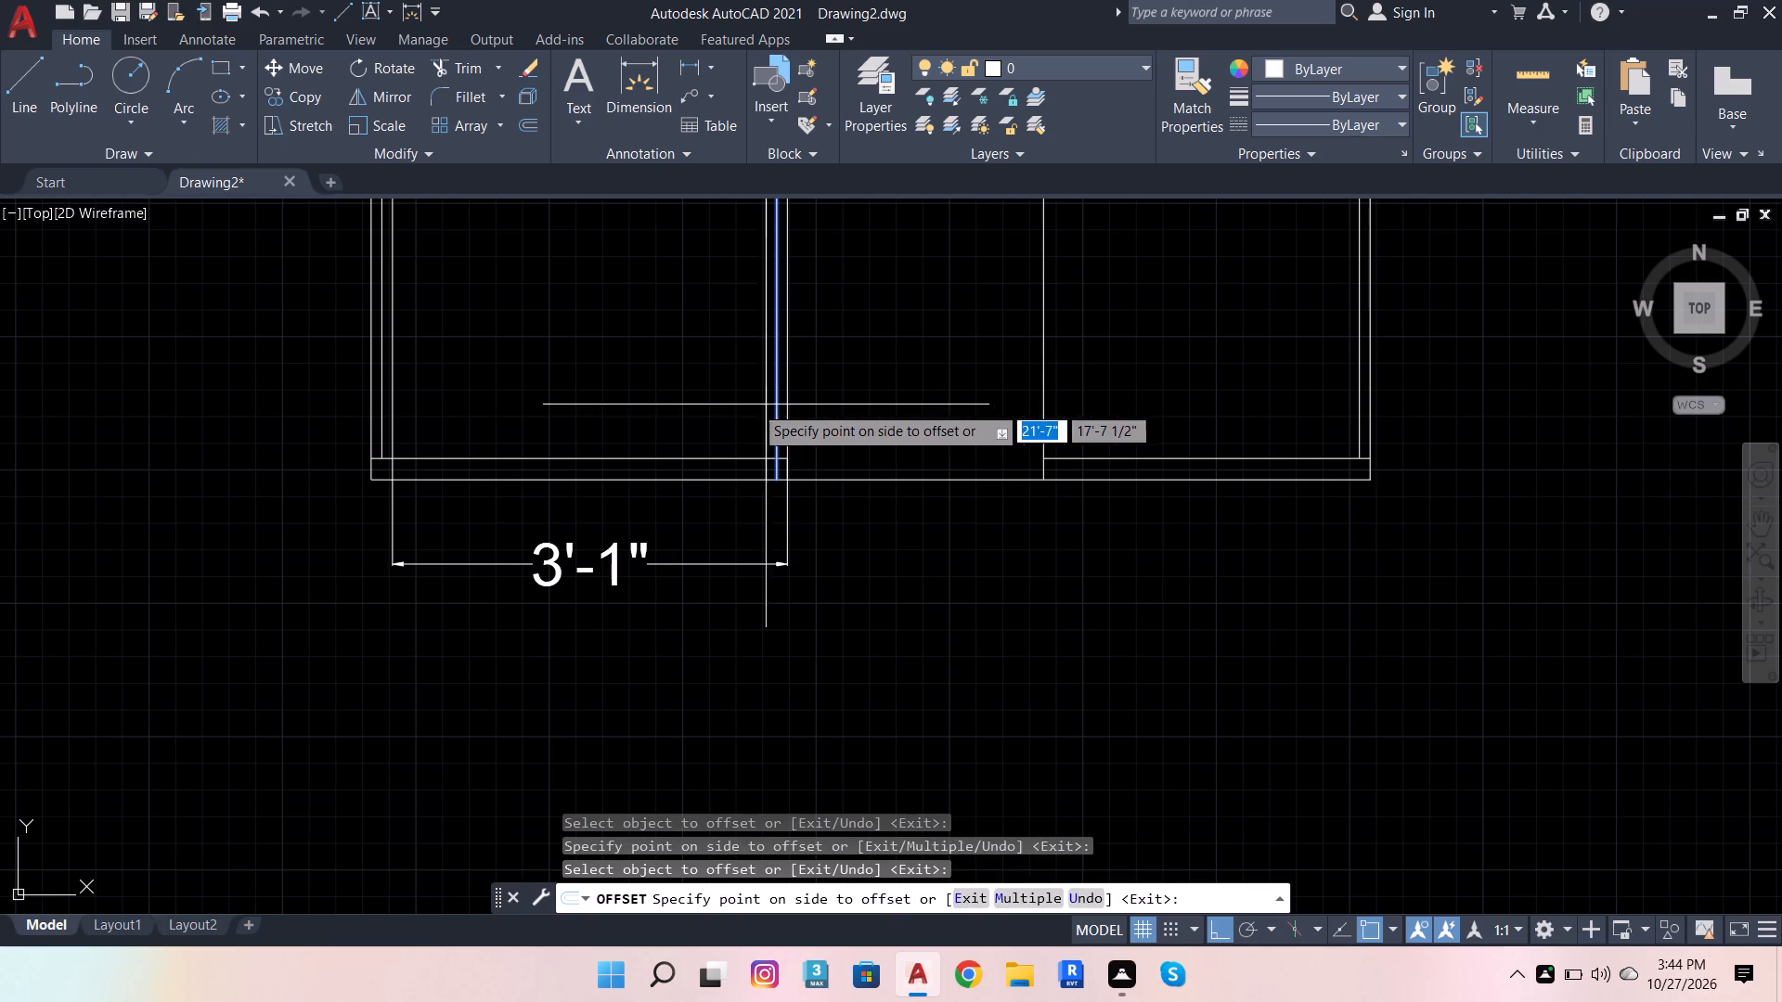
pyautogui.click(639, 416)
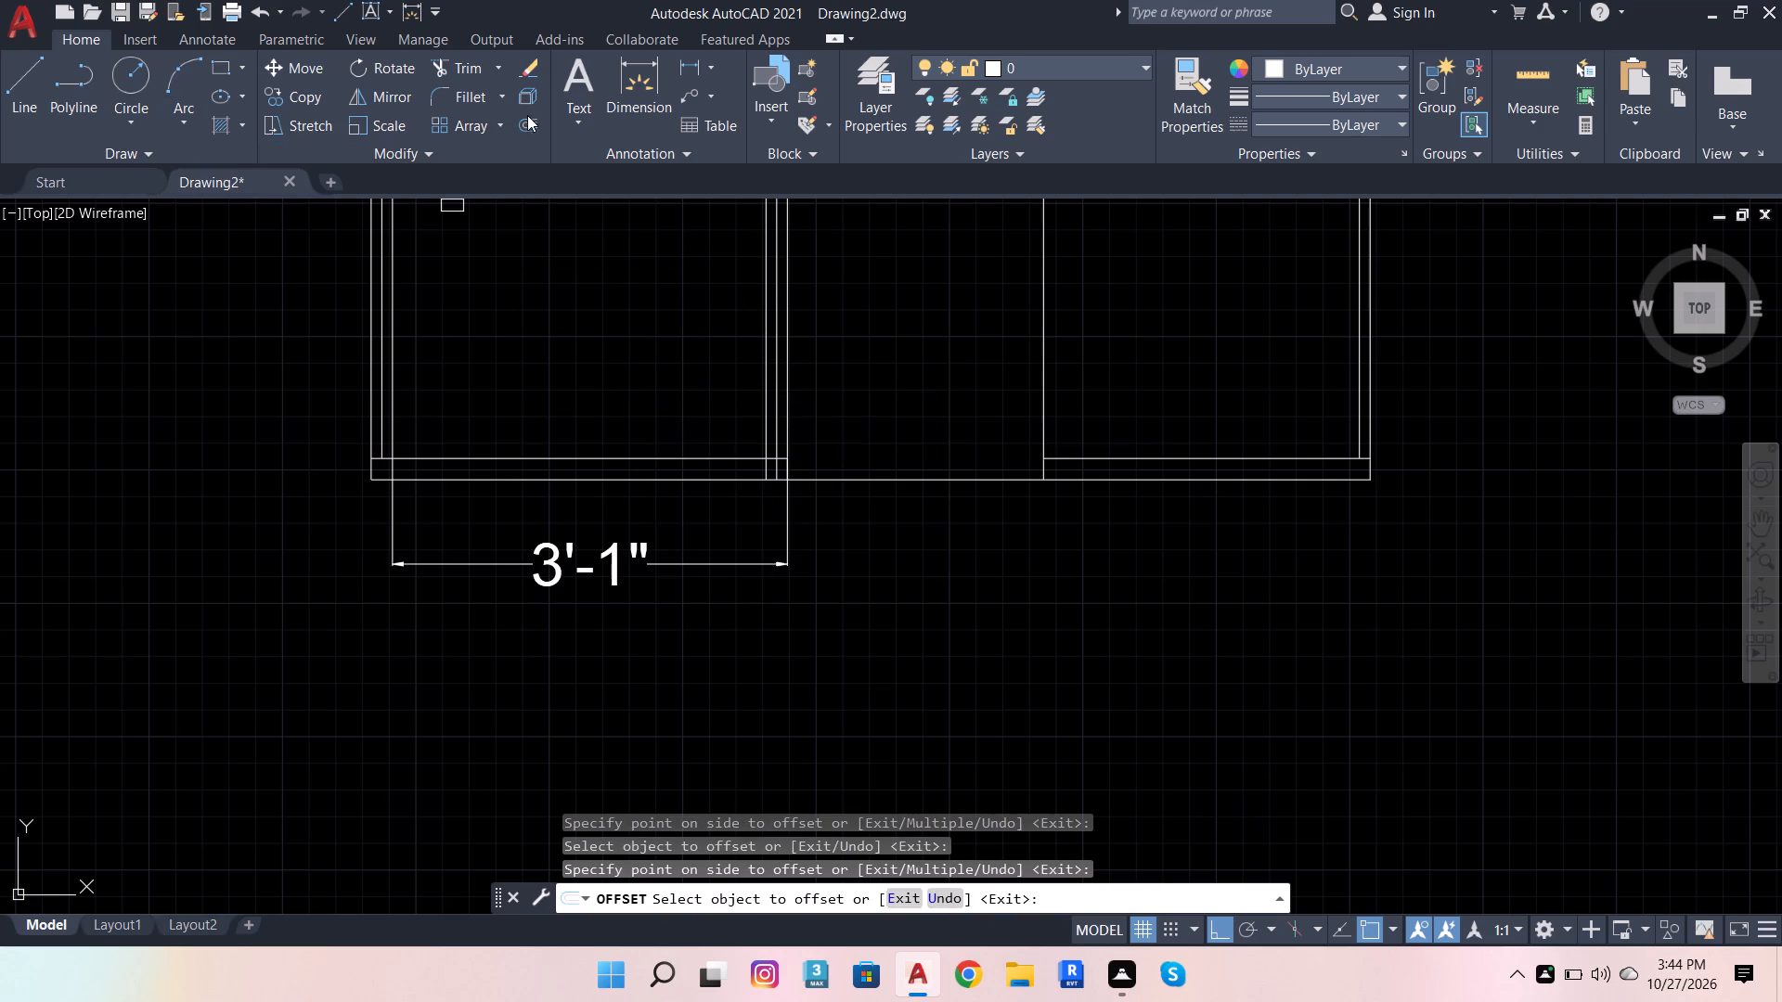
# Draw a line 1'3.6 leftward from the first bay's lower-right inner corner along the inner bottom line, continuing with a short upright.
pyautogui.click(33, 74)
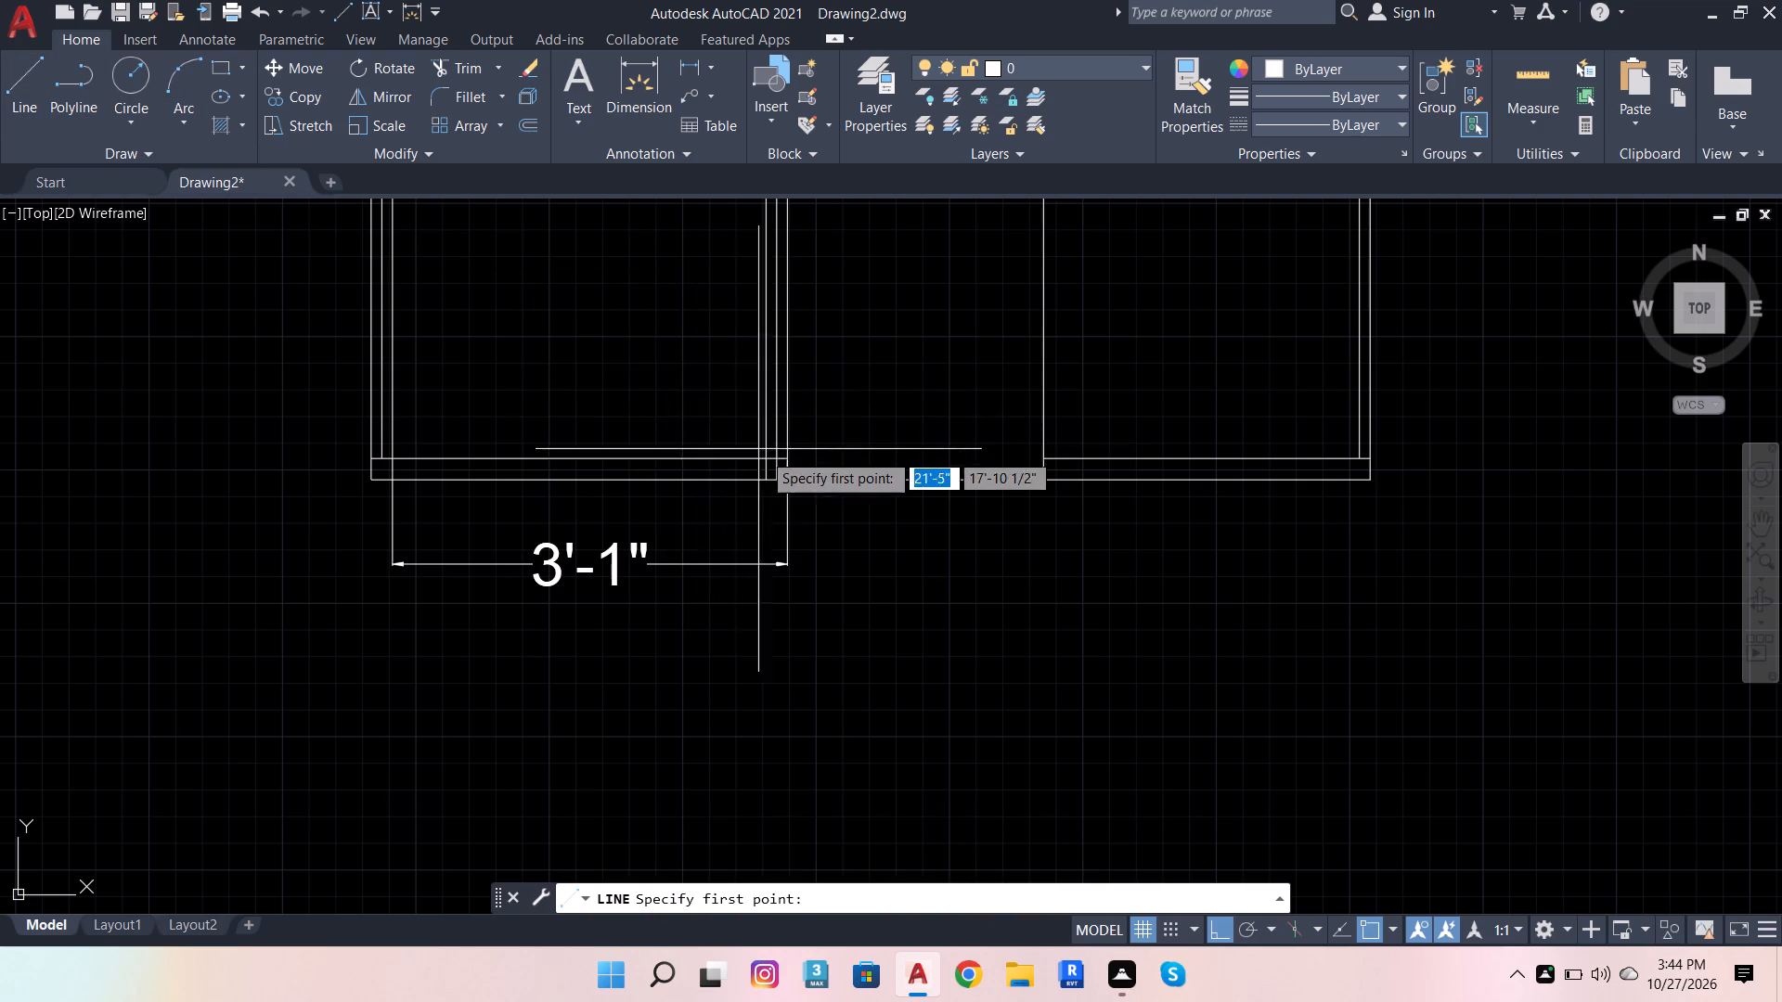
pyautogui.scroll(3, 768, 457)
pyautogui.scroll(-1, 753, 451)
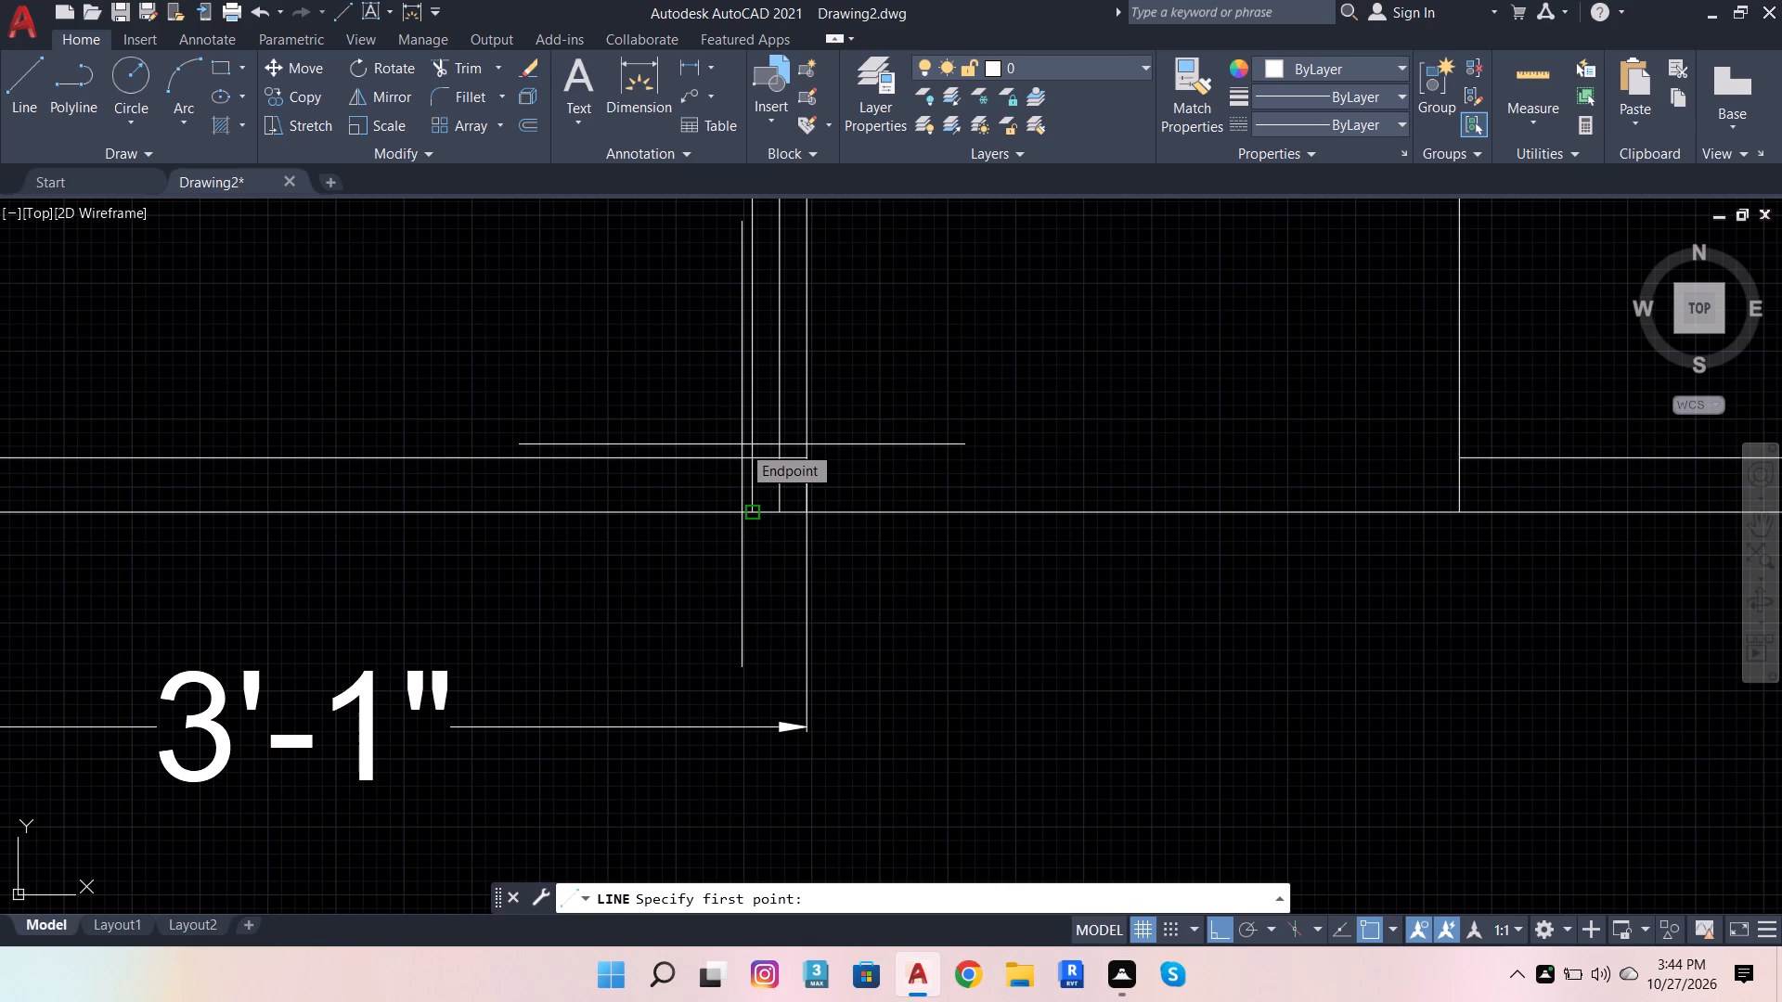
pyautogui.scroll(-3, 922, 513)
pyautogui.scroll(4, 833, 504)
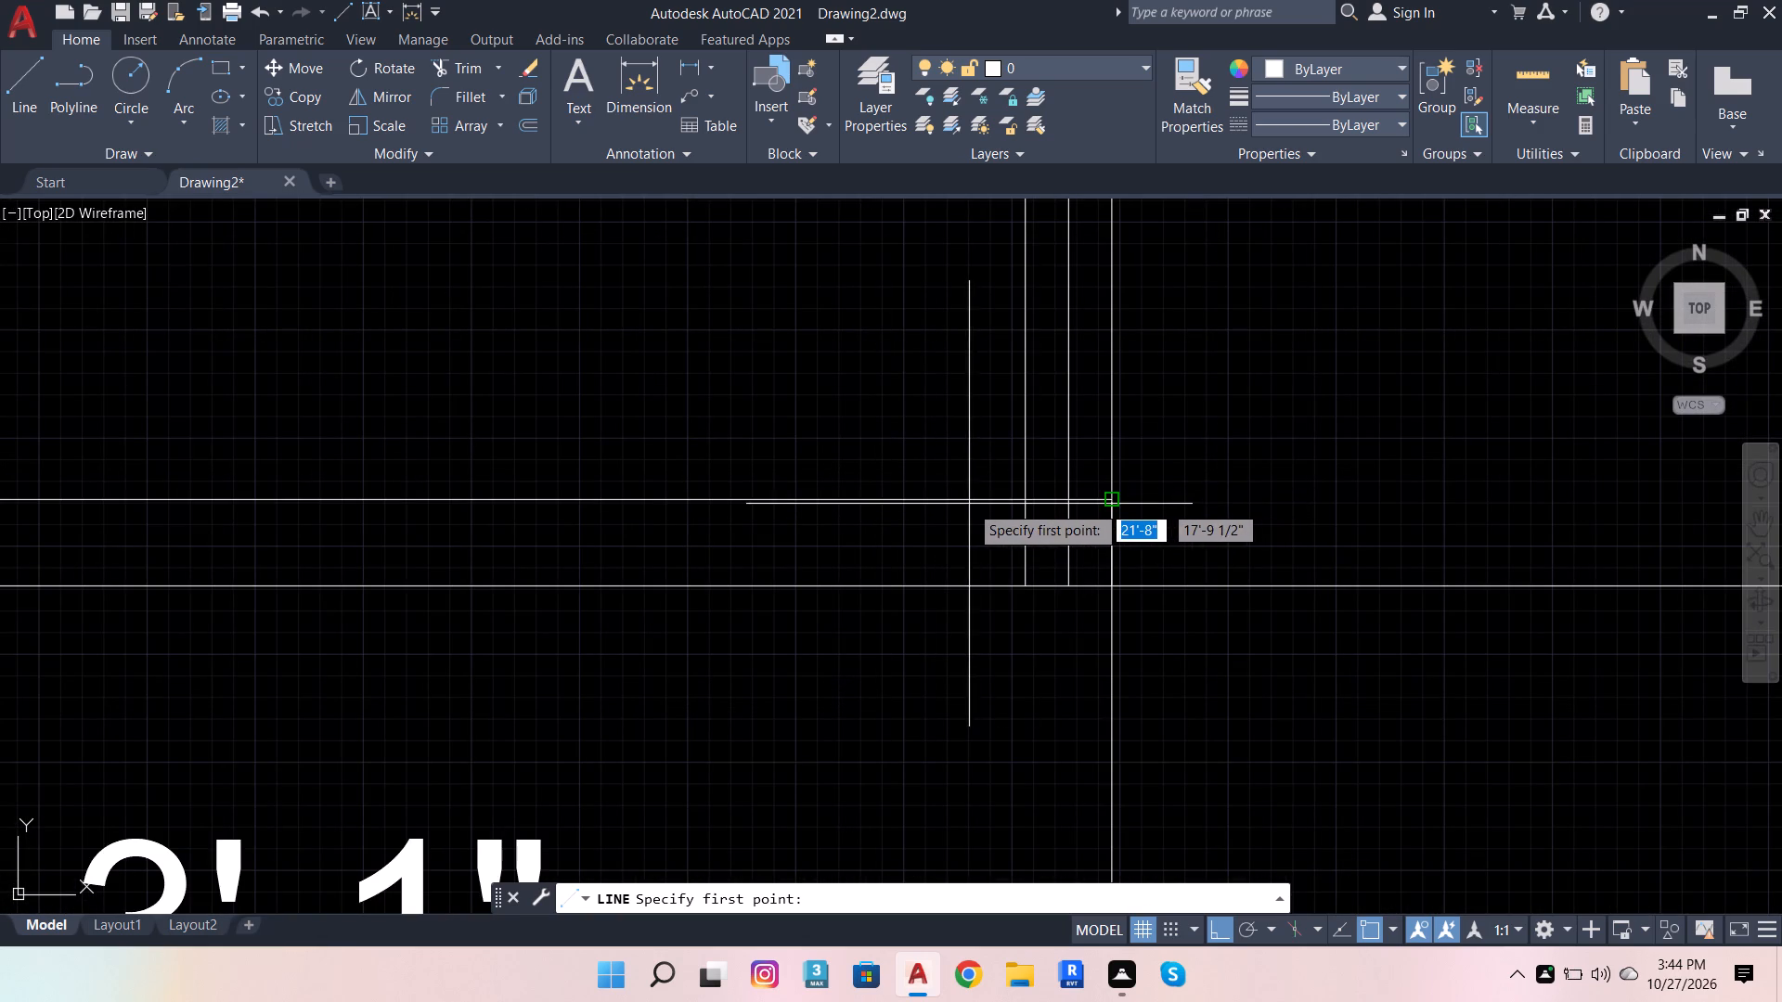
pyautogui.click(1025, 499)
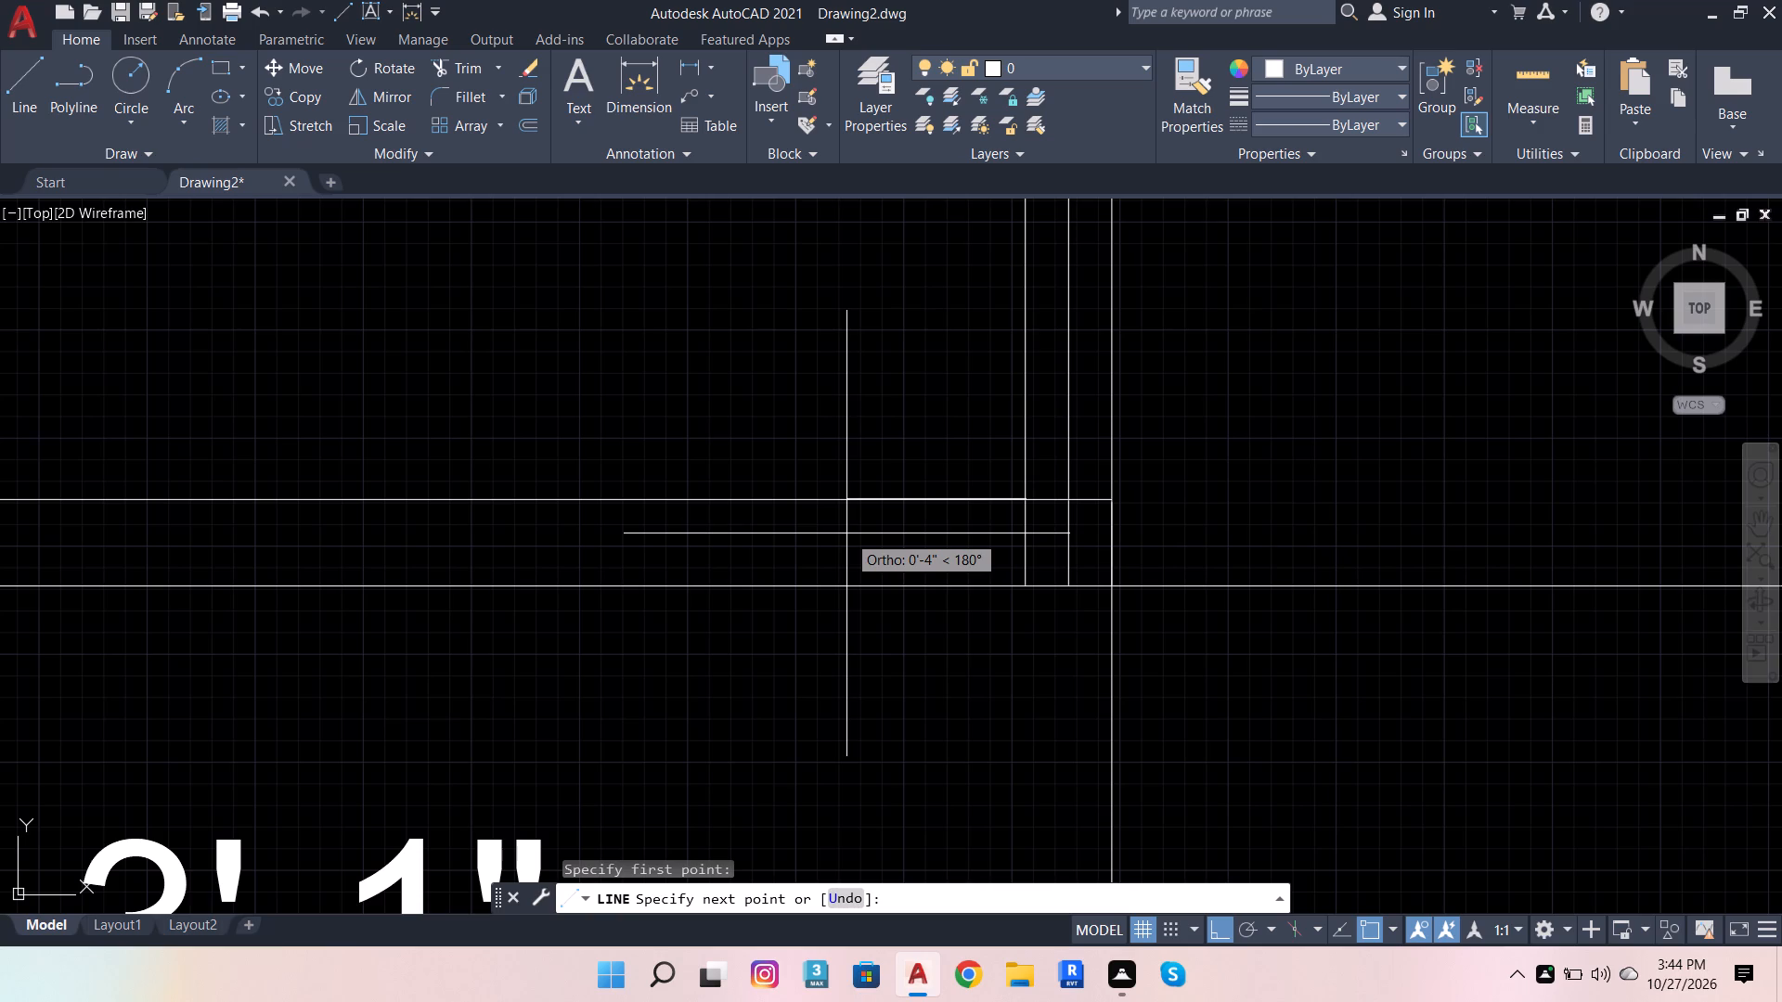
pyautogui.write("1'")
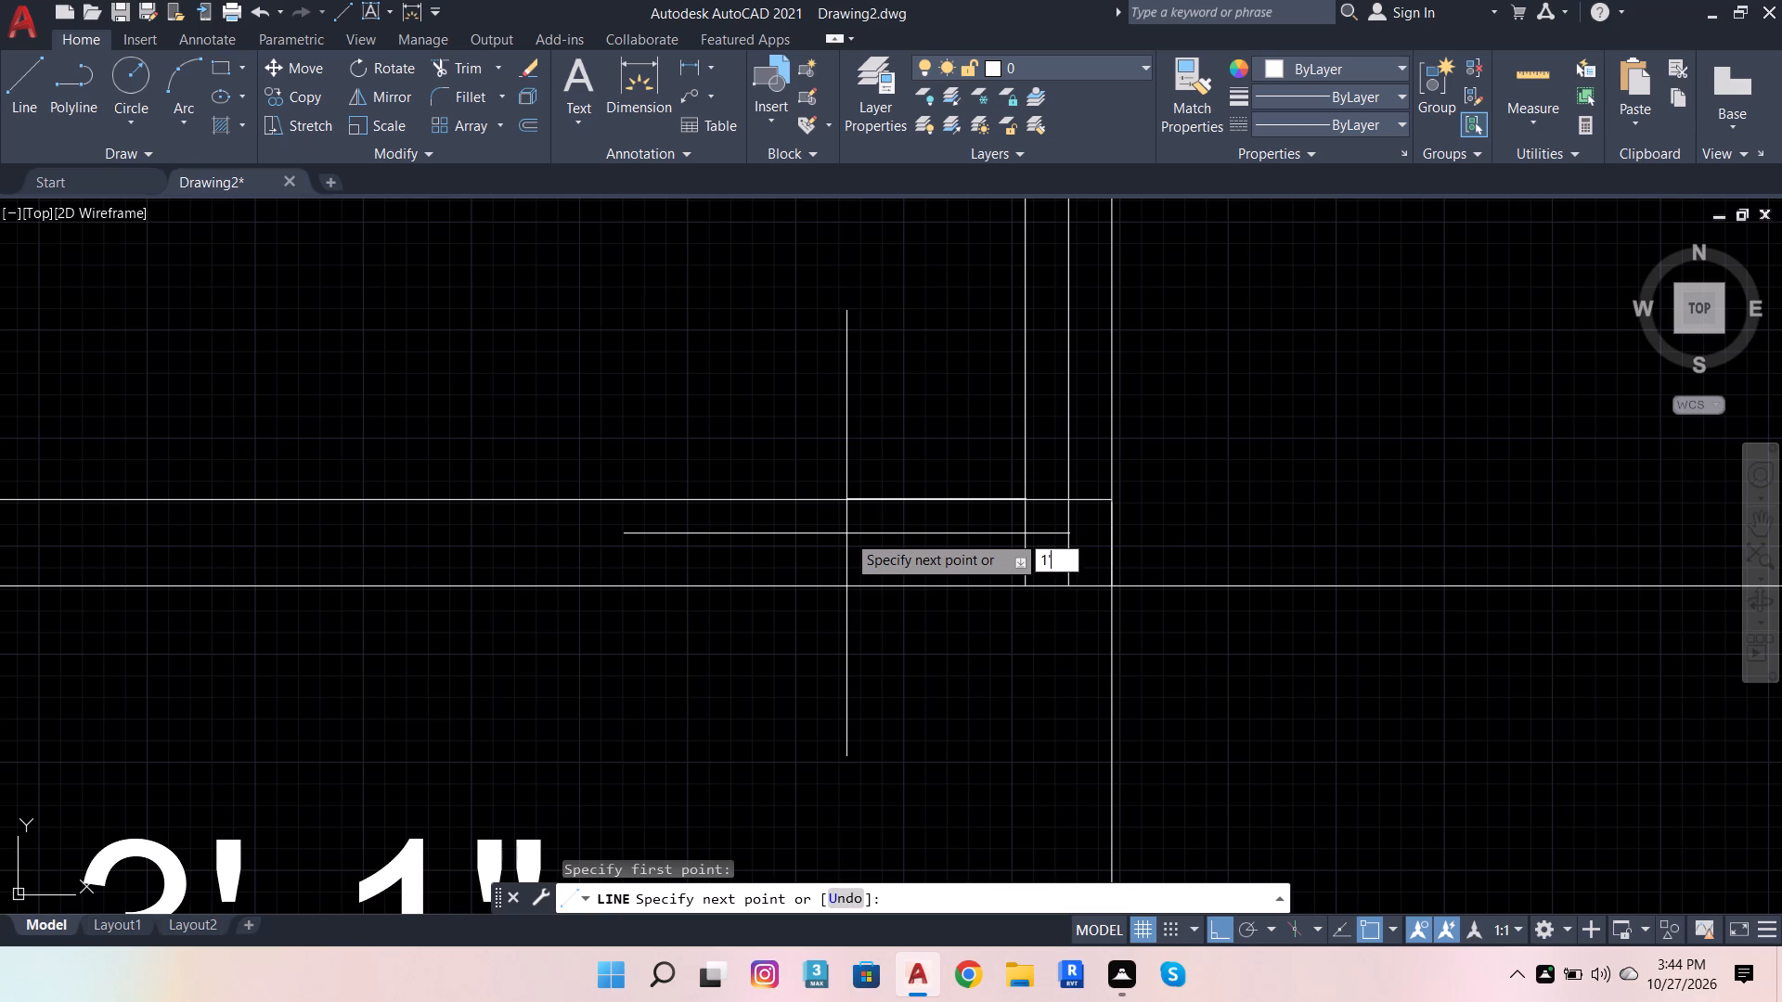
pyautogui.write('3.6')
pyautogui.press('Return')
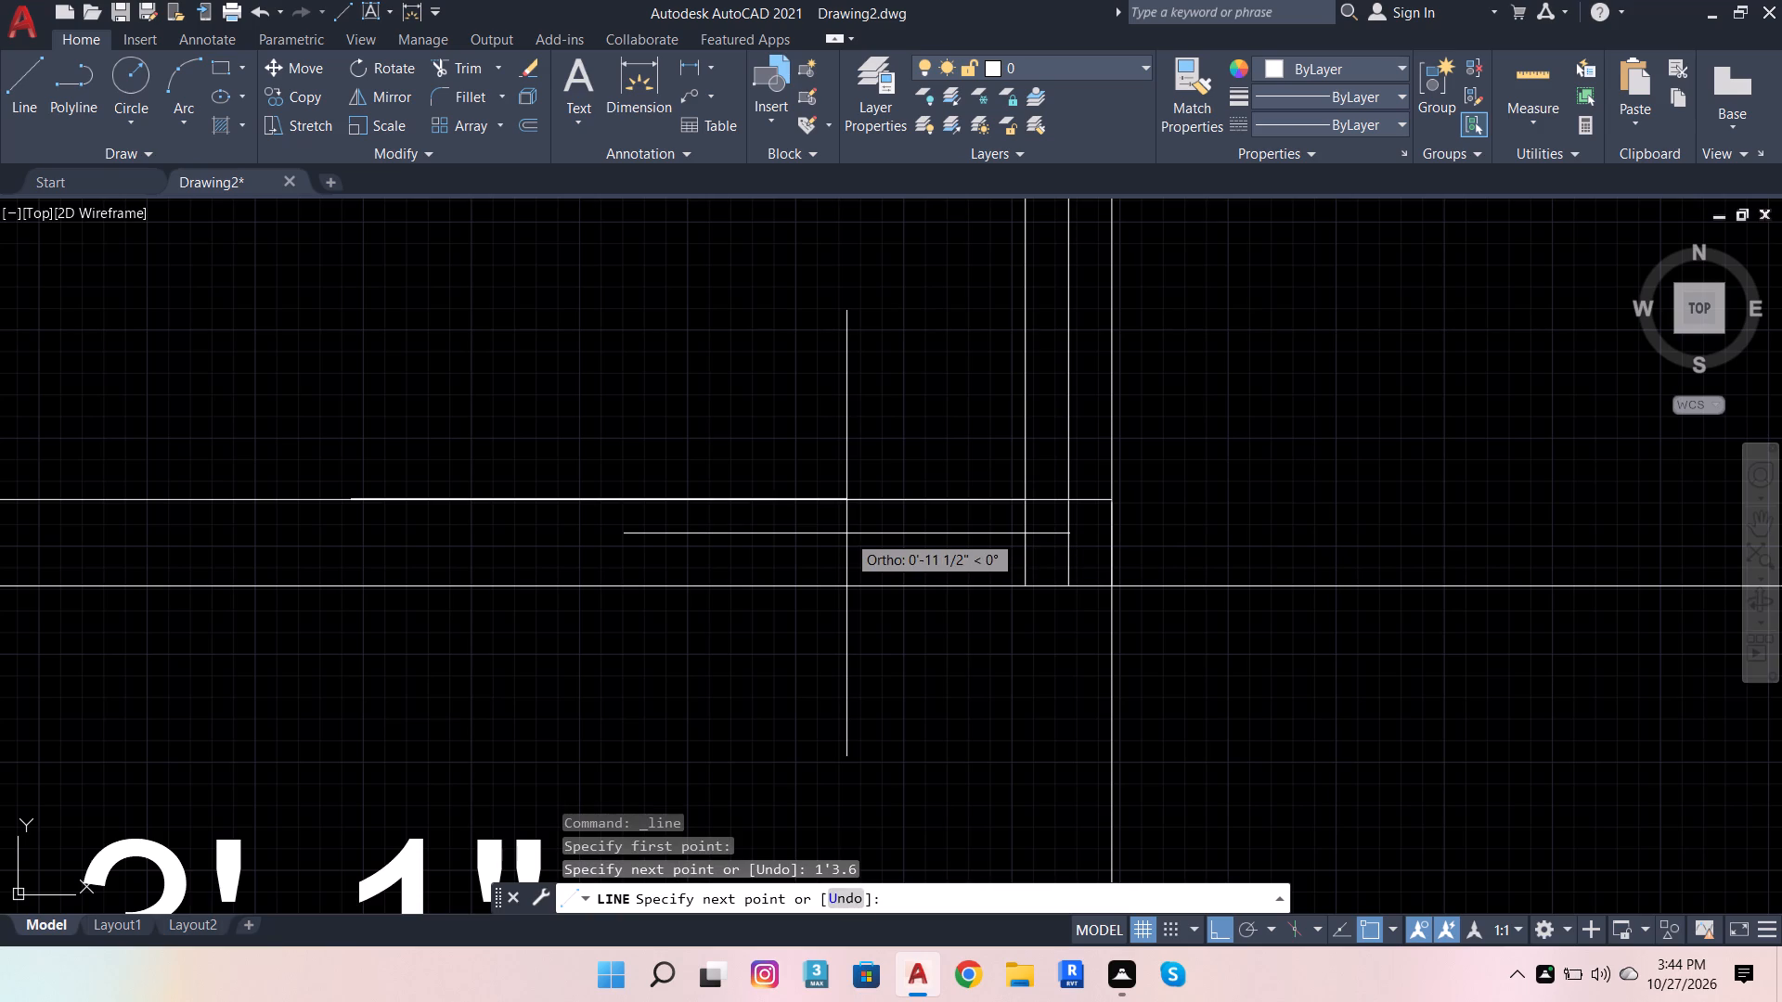
pyautogui.scroll(-3, 870, 510)
pyautogui.click(797, 427)
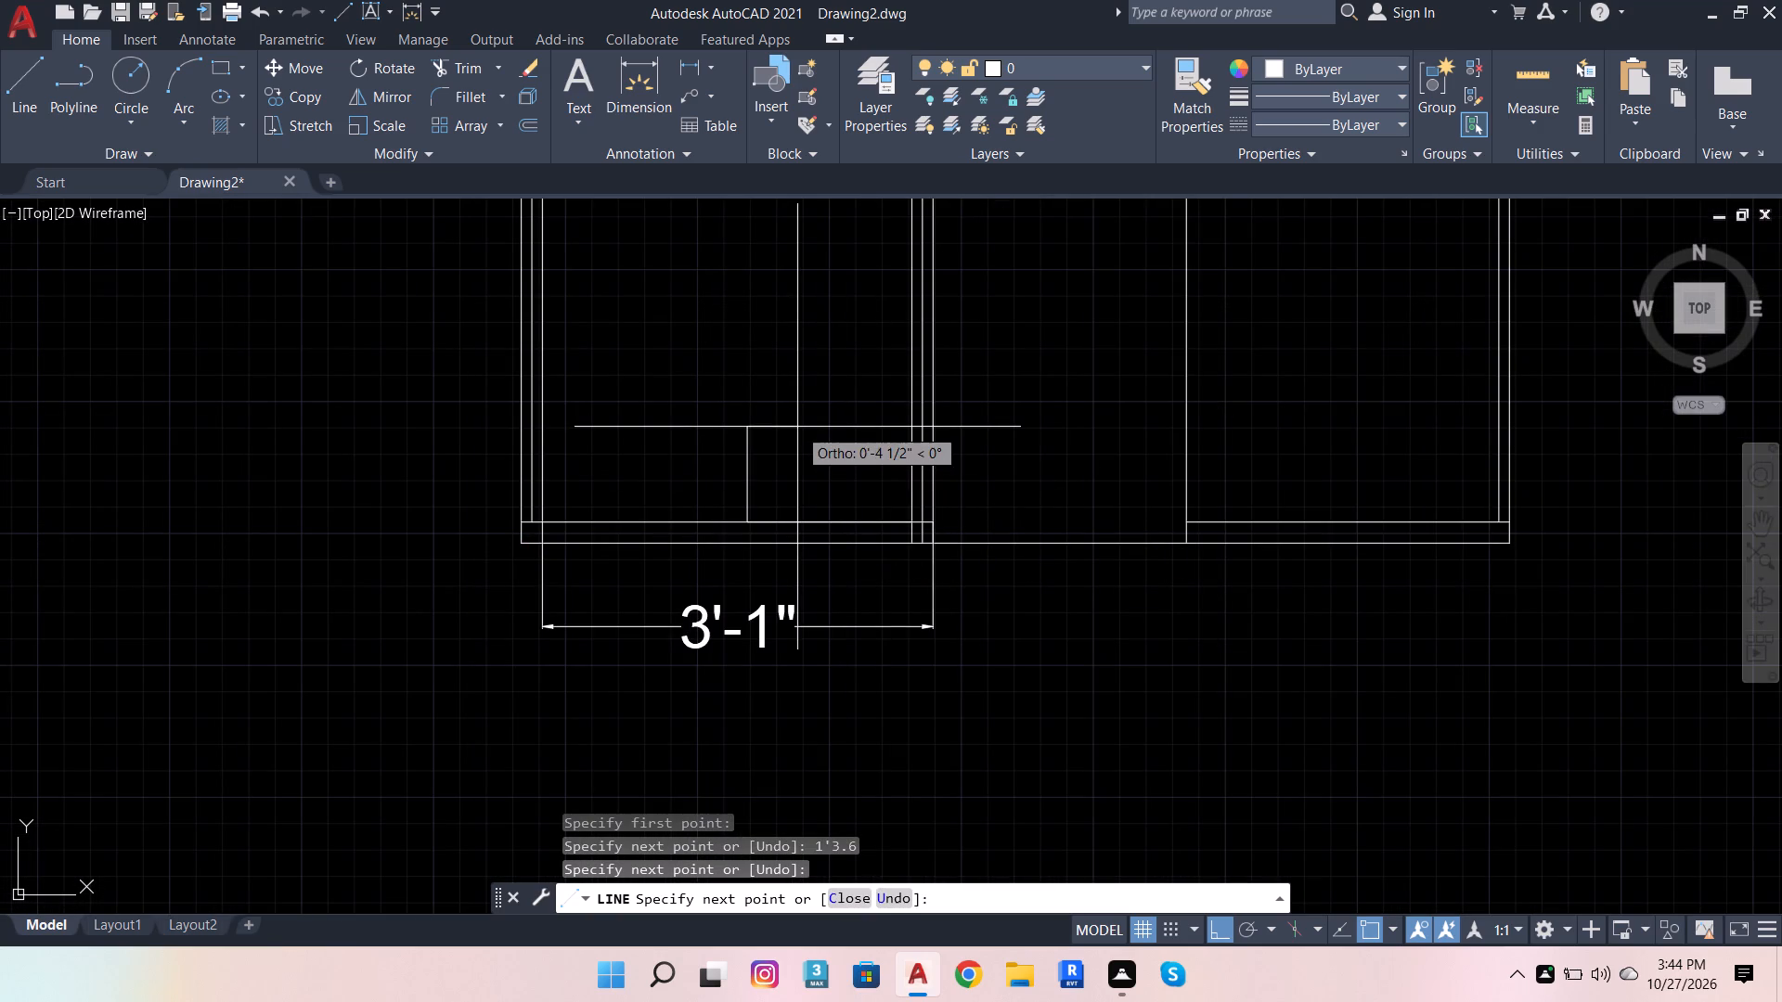
pyautogui.press('space')
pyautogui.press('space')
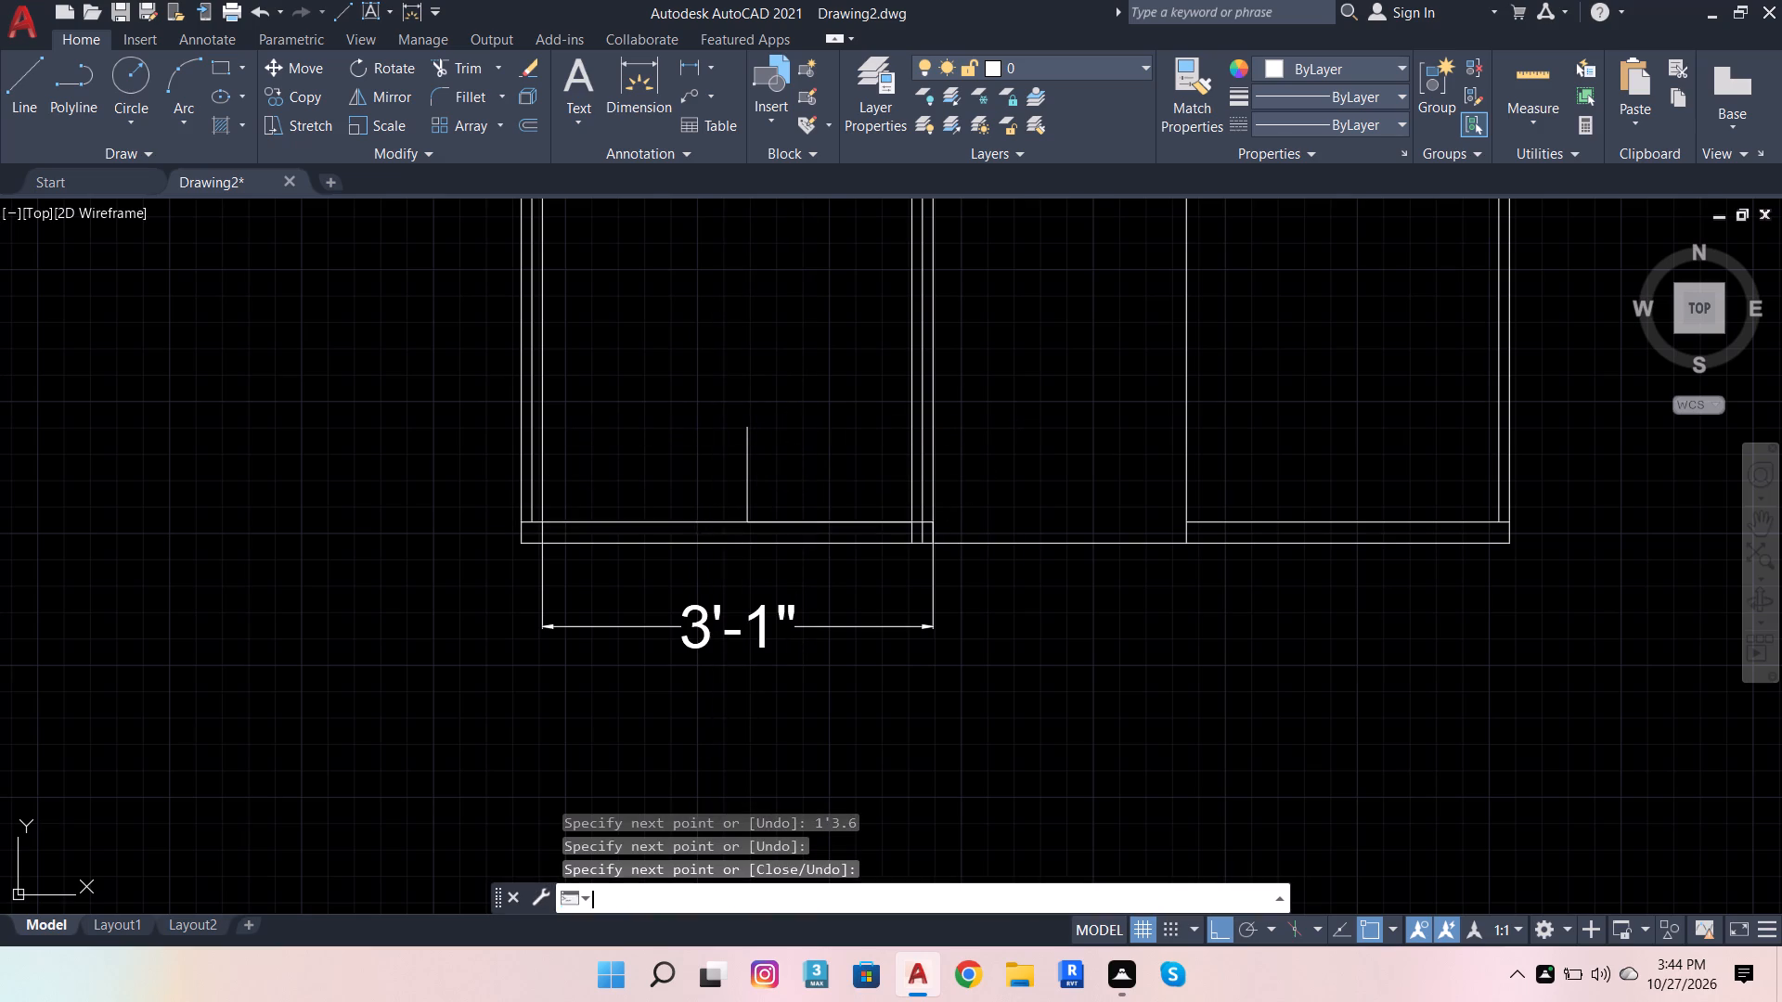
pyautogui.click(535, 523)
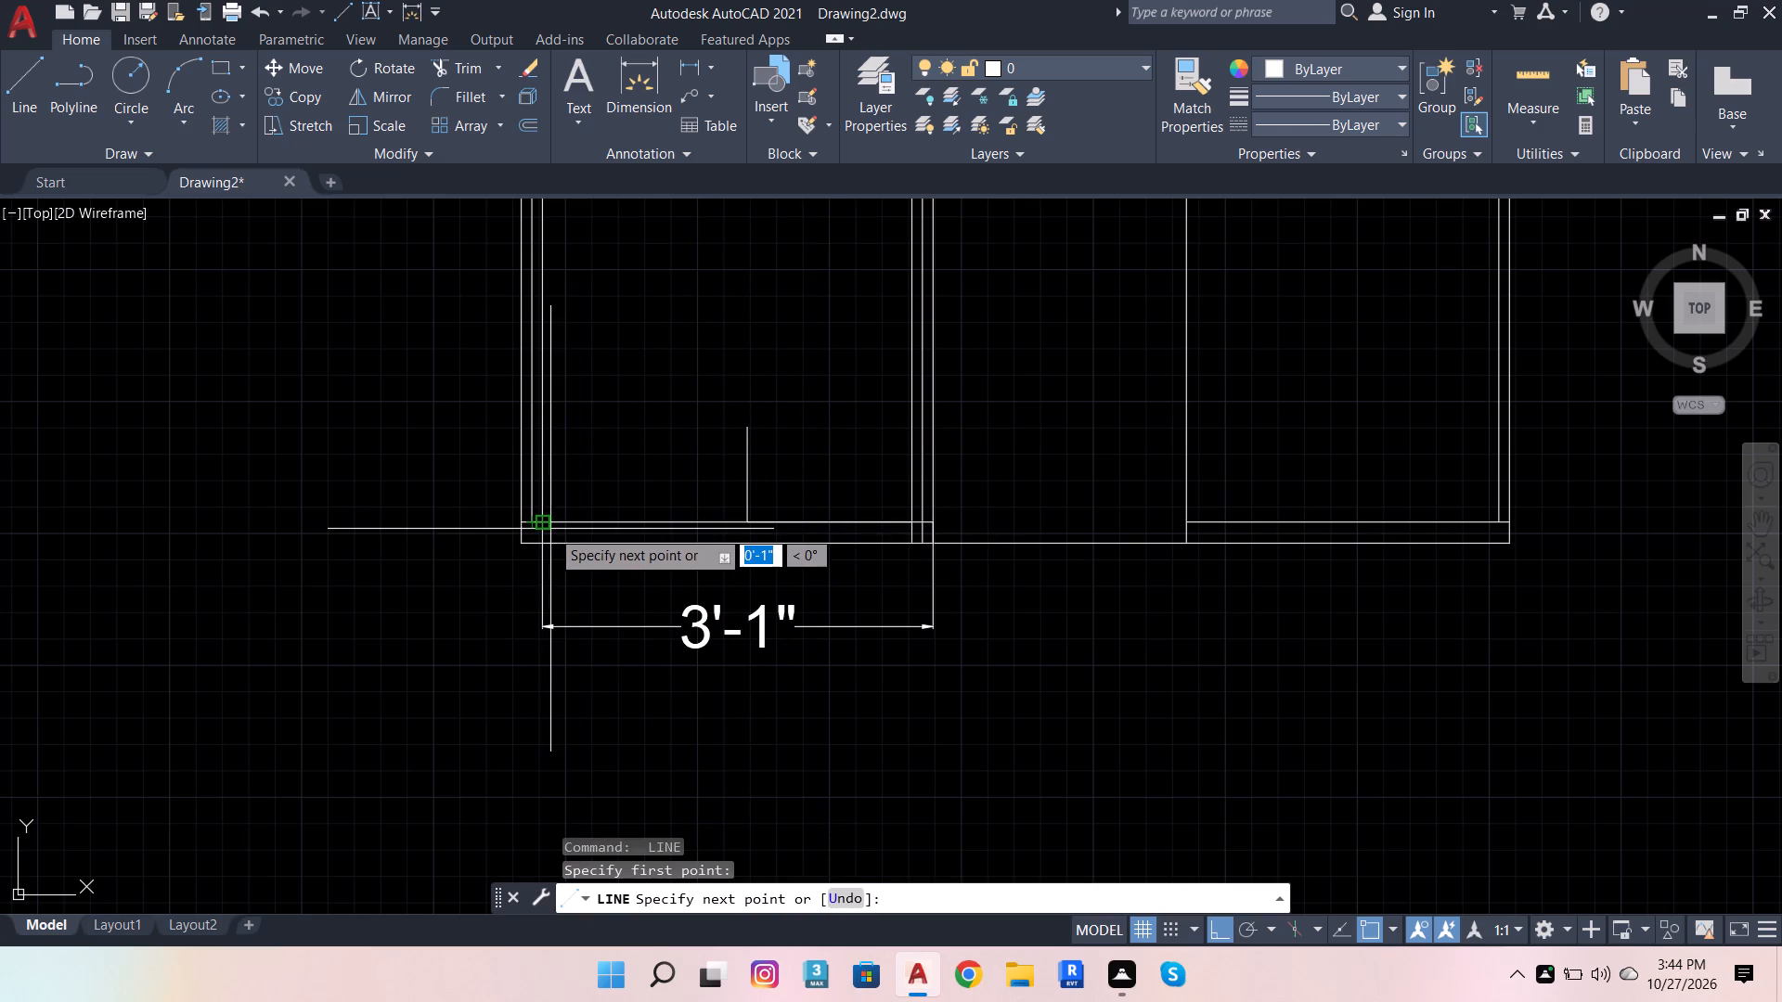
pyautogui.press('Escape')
# Draw a line 1'3.6 rightward from the first bay's lower-left inner corner, continuing with an upright about 11" high.
pyautogui.press('space')
pyautogui.scroll(3, 549, 533)
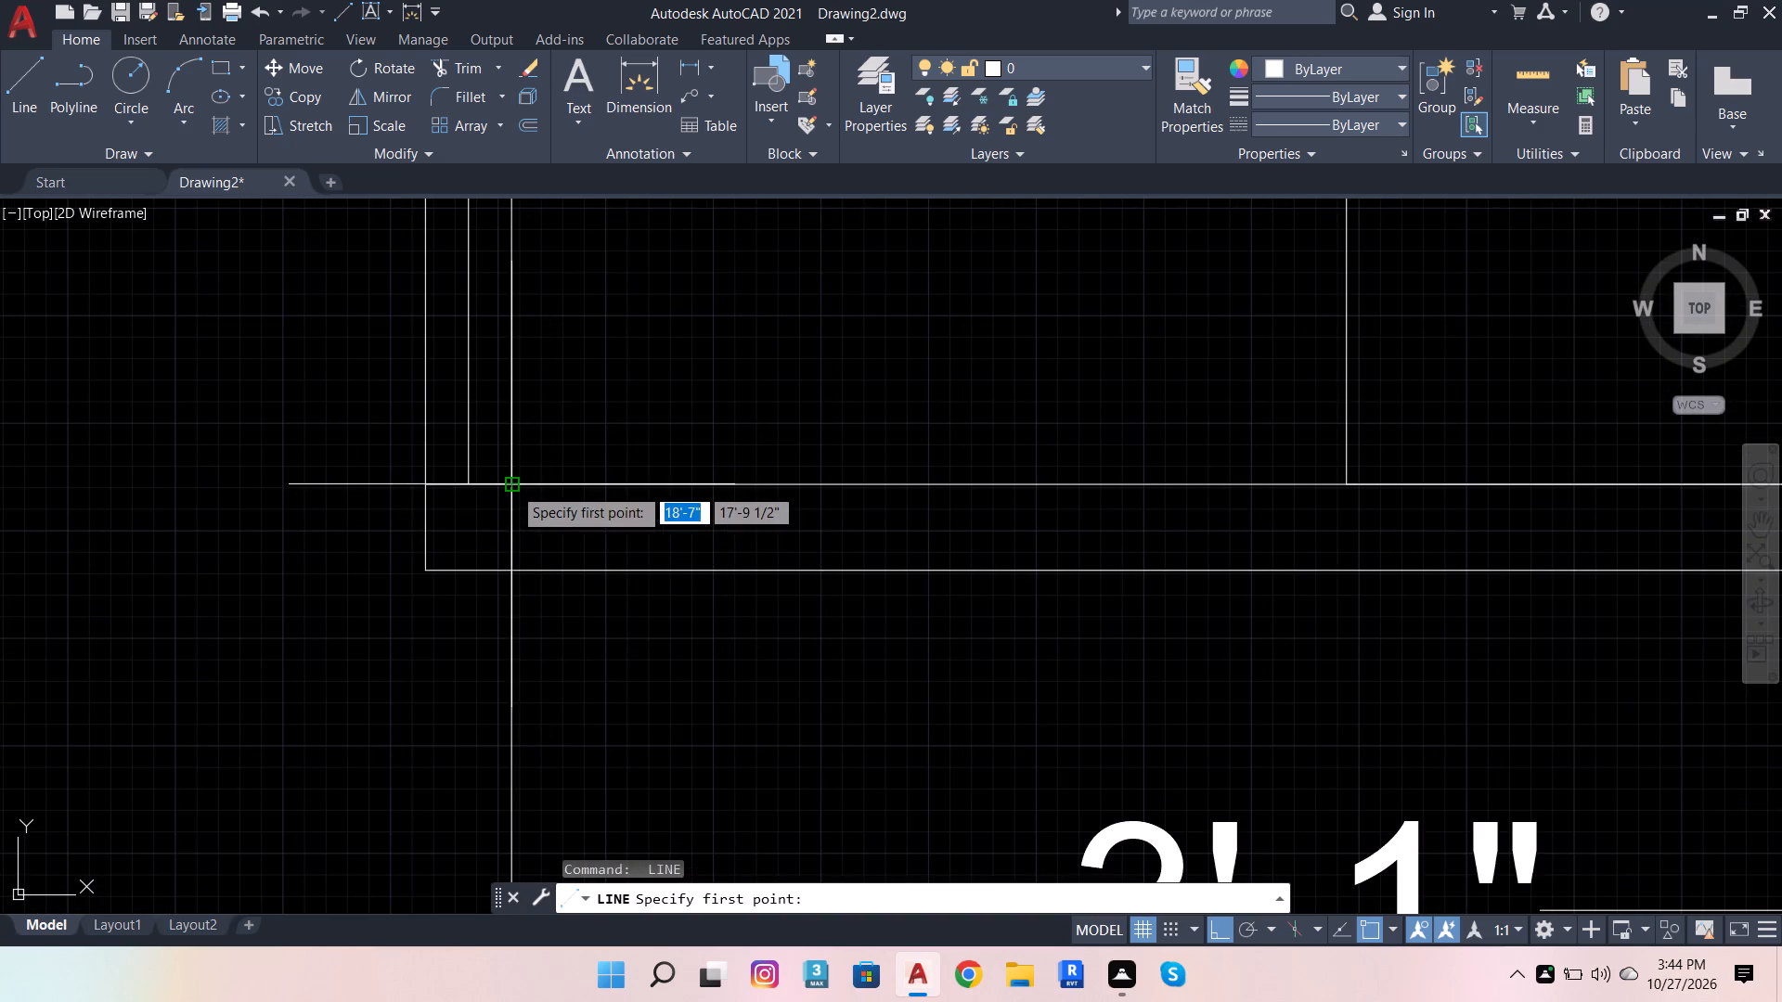
pyautogui.click(512, 486)
pyautogui.write("1'")
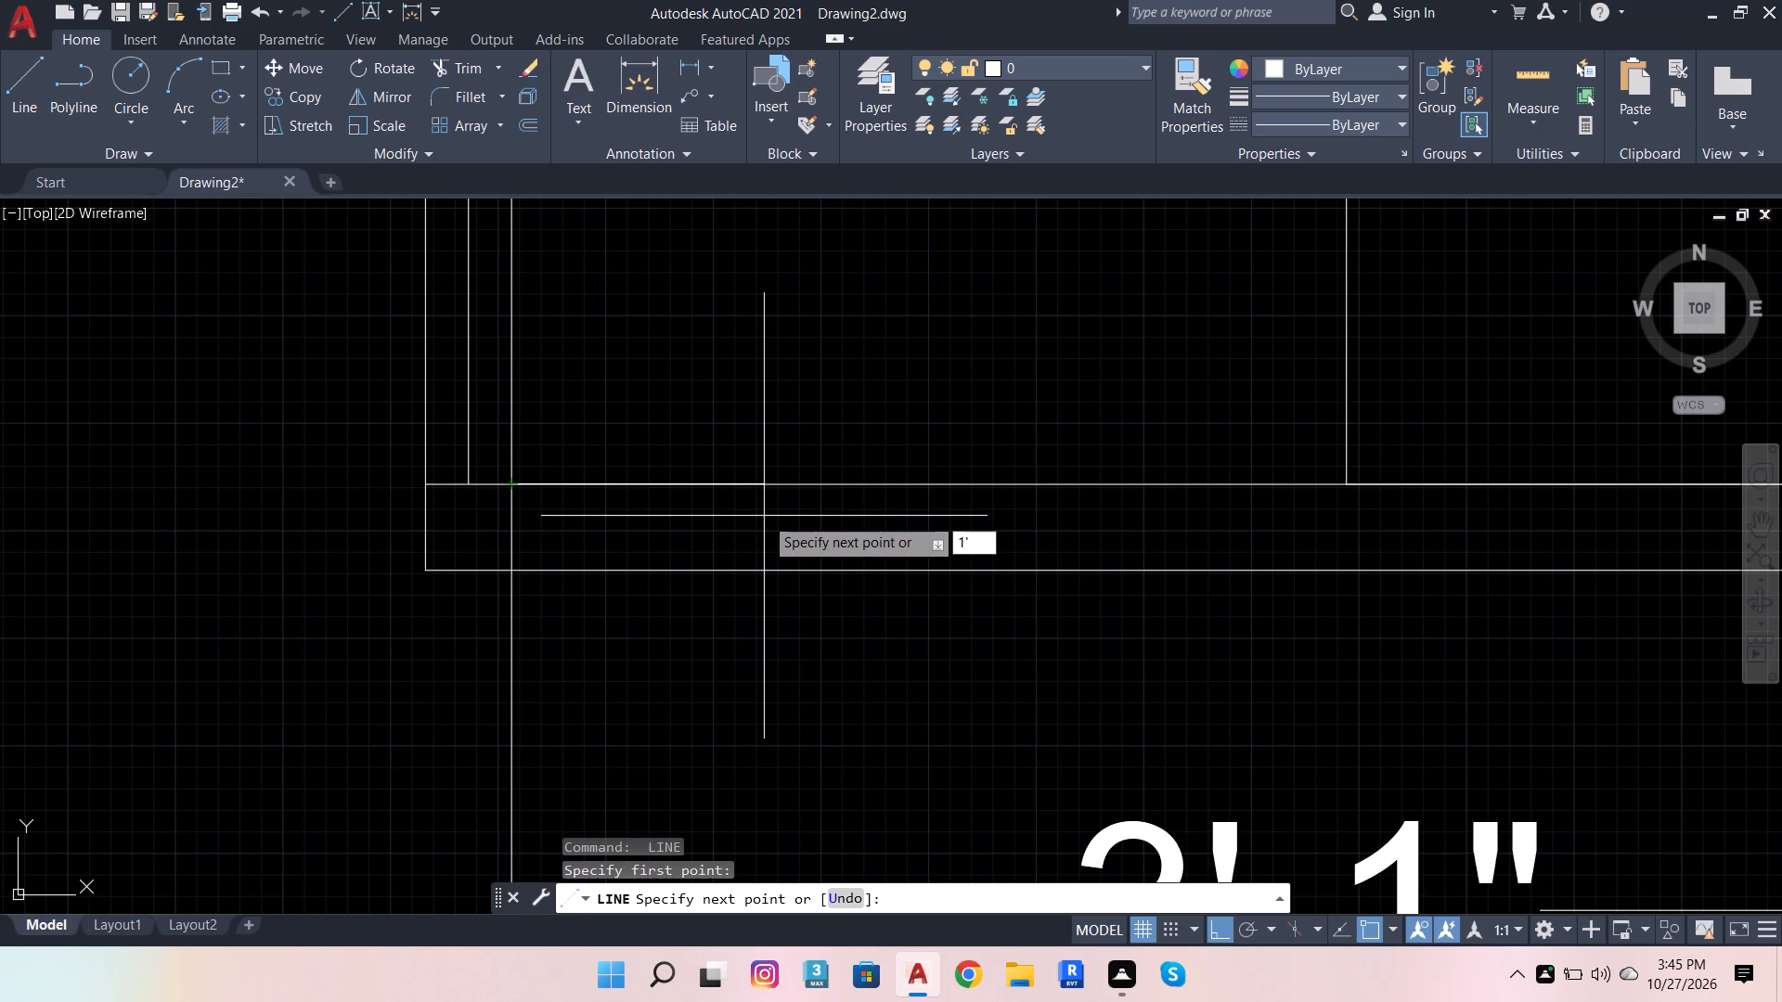
pyautogui.write('3.6')
pyautogui.press('Return')
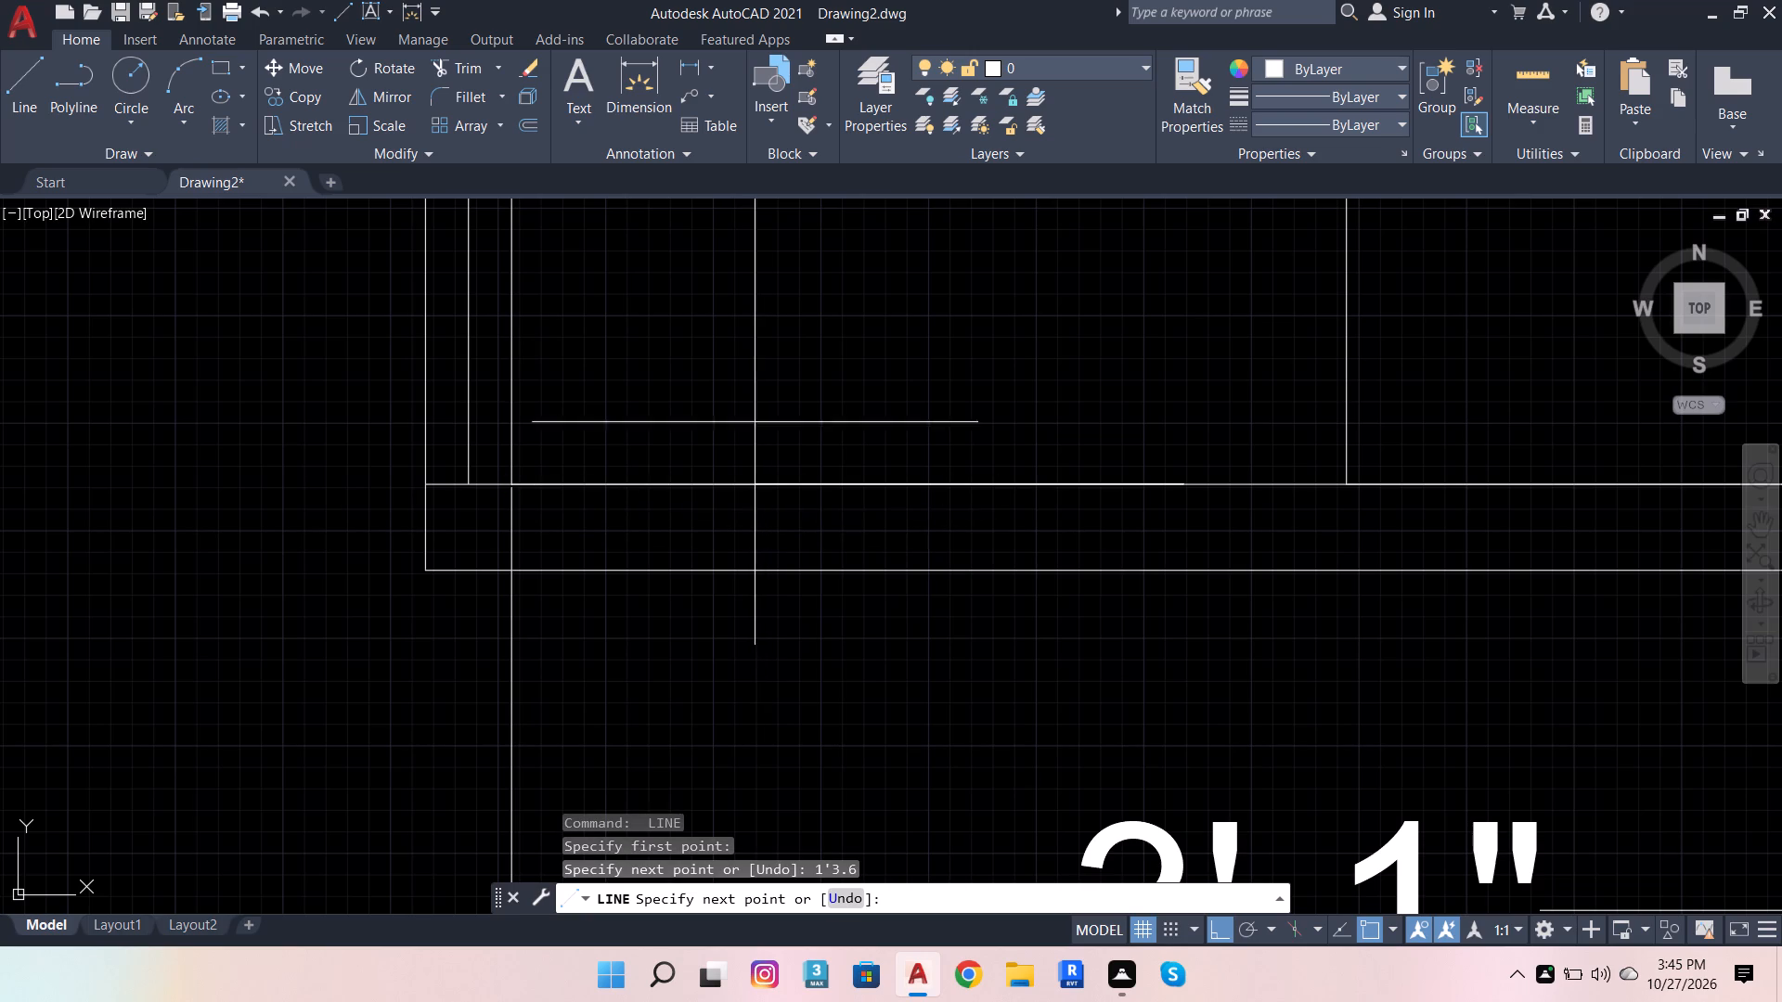
pyautogui.scroll(-3, 1001, 432)
pyautogui.scroll(2, 1027, 319)
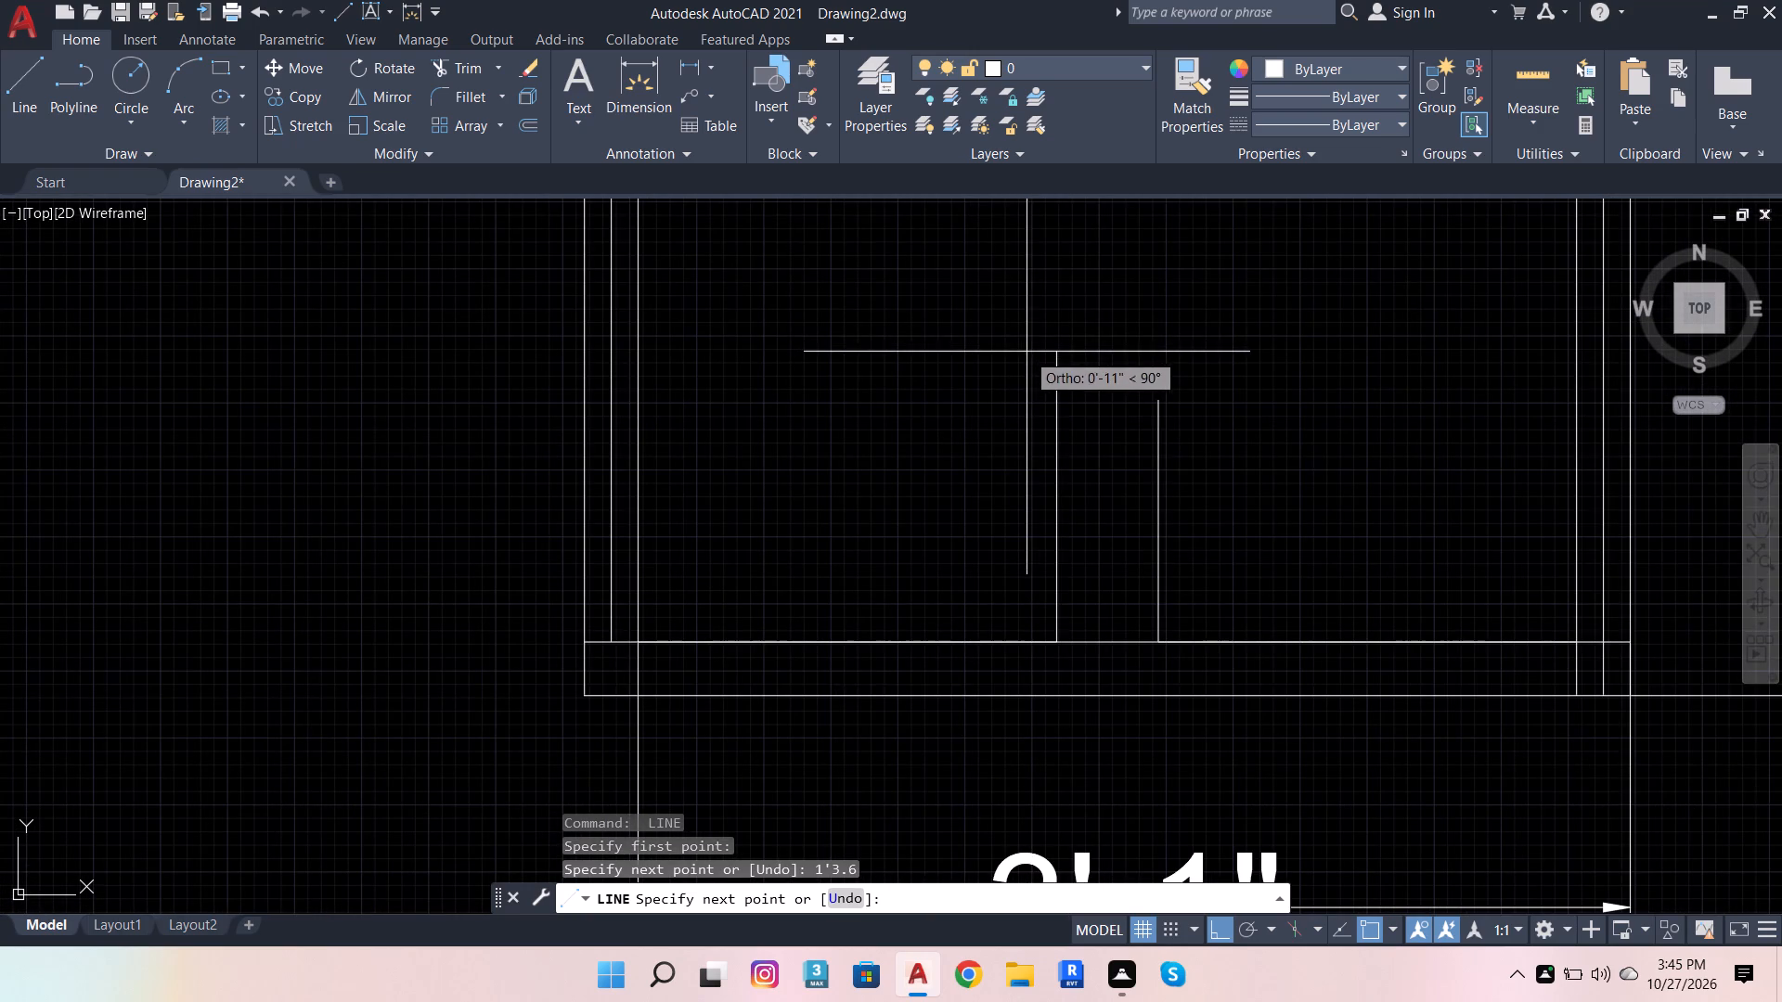
pyautogui.click(1027, 352)
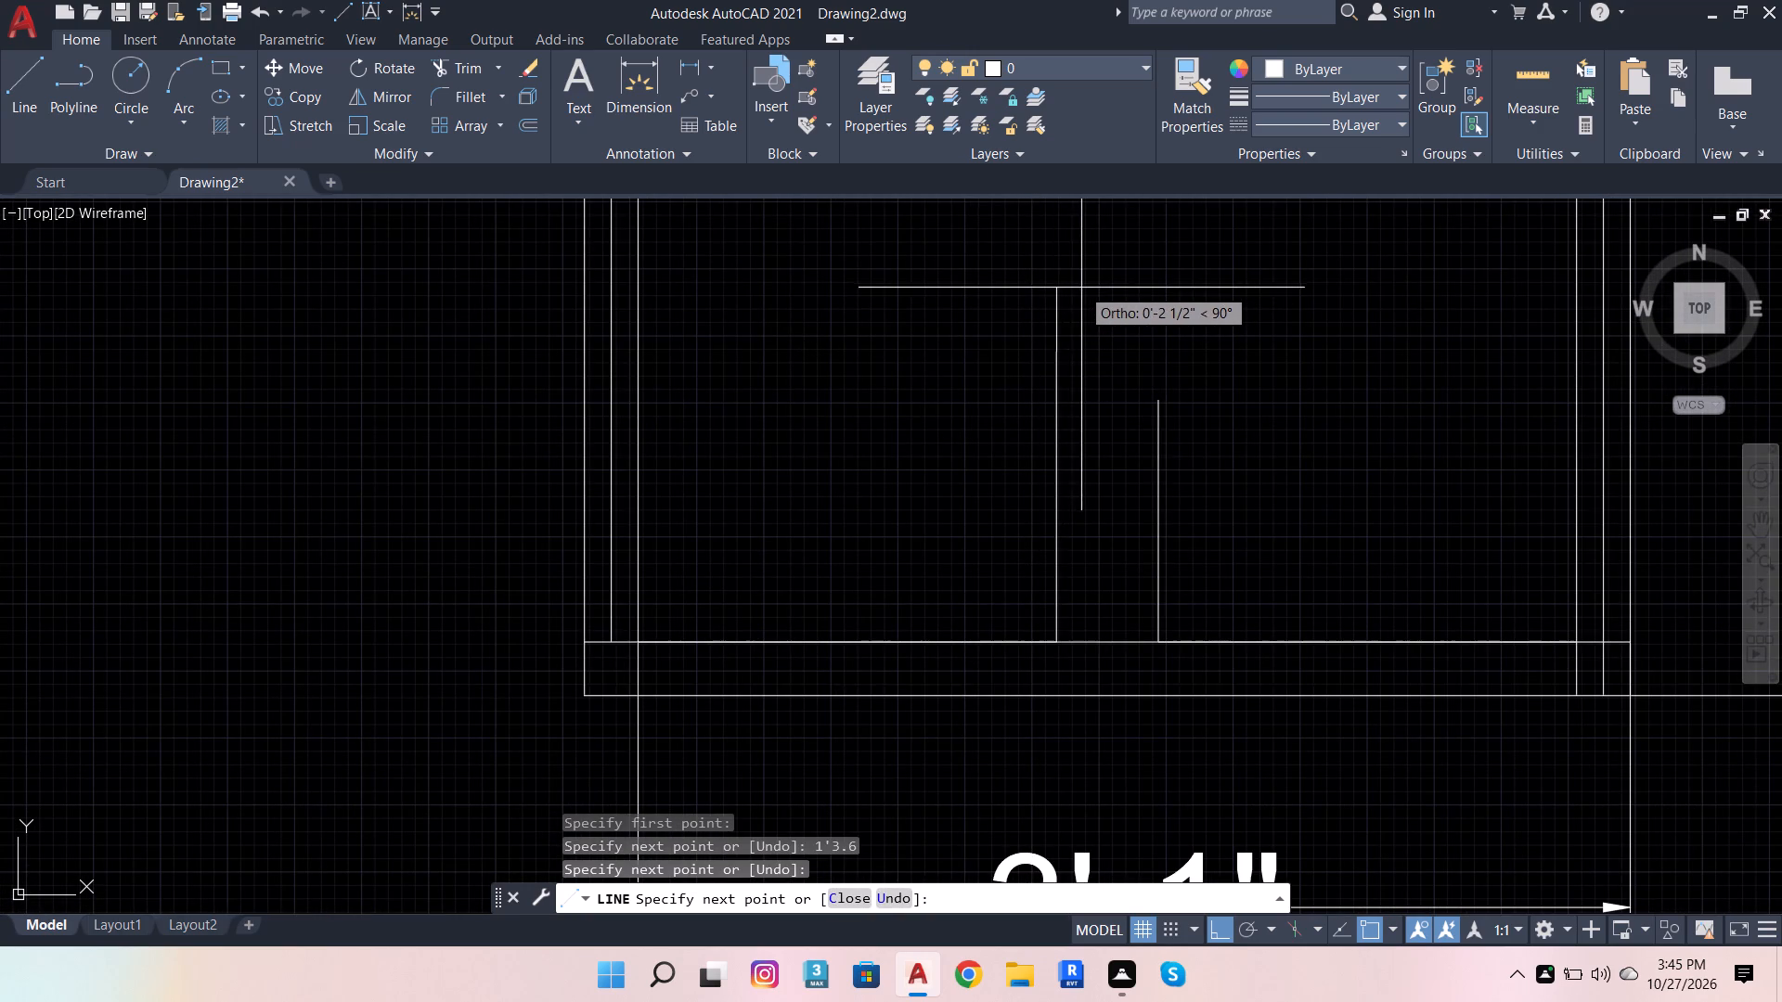
pyautogui.press('Escape')
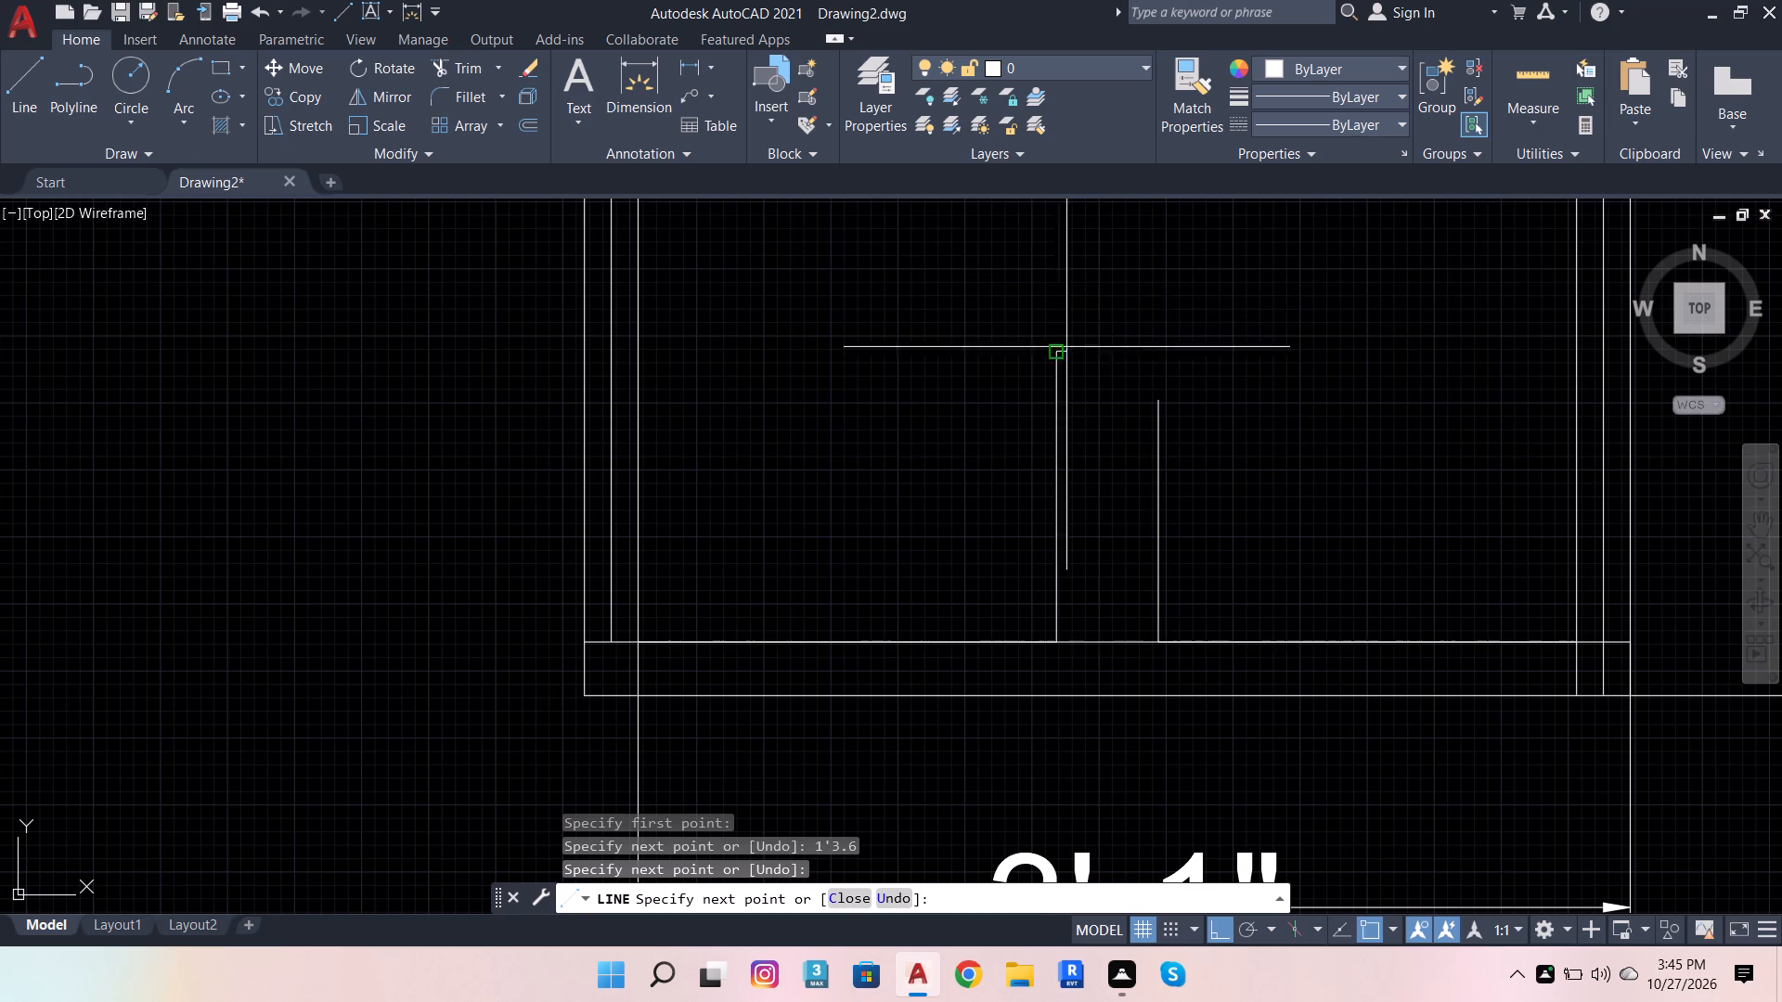
# Draw a 1'4 vertical line upward from the base of the left upright in the first bay.
pyautogui.click(32, 65)
pyautogui.click(1060, 642)
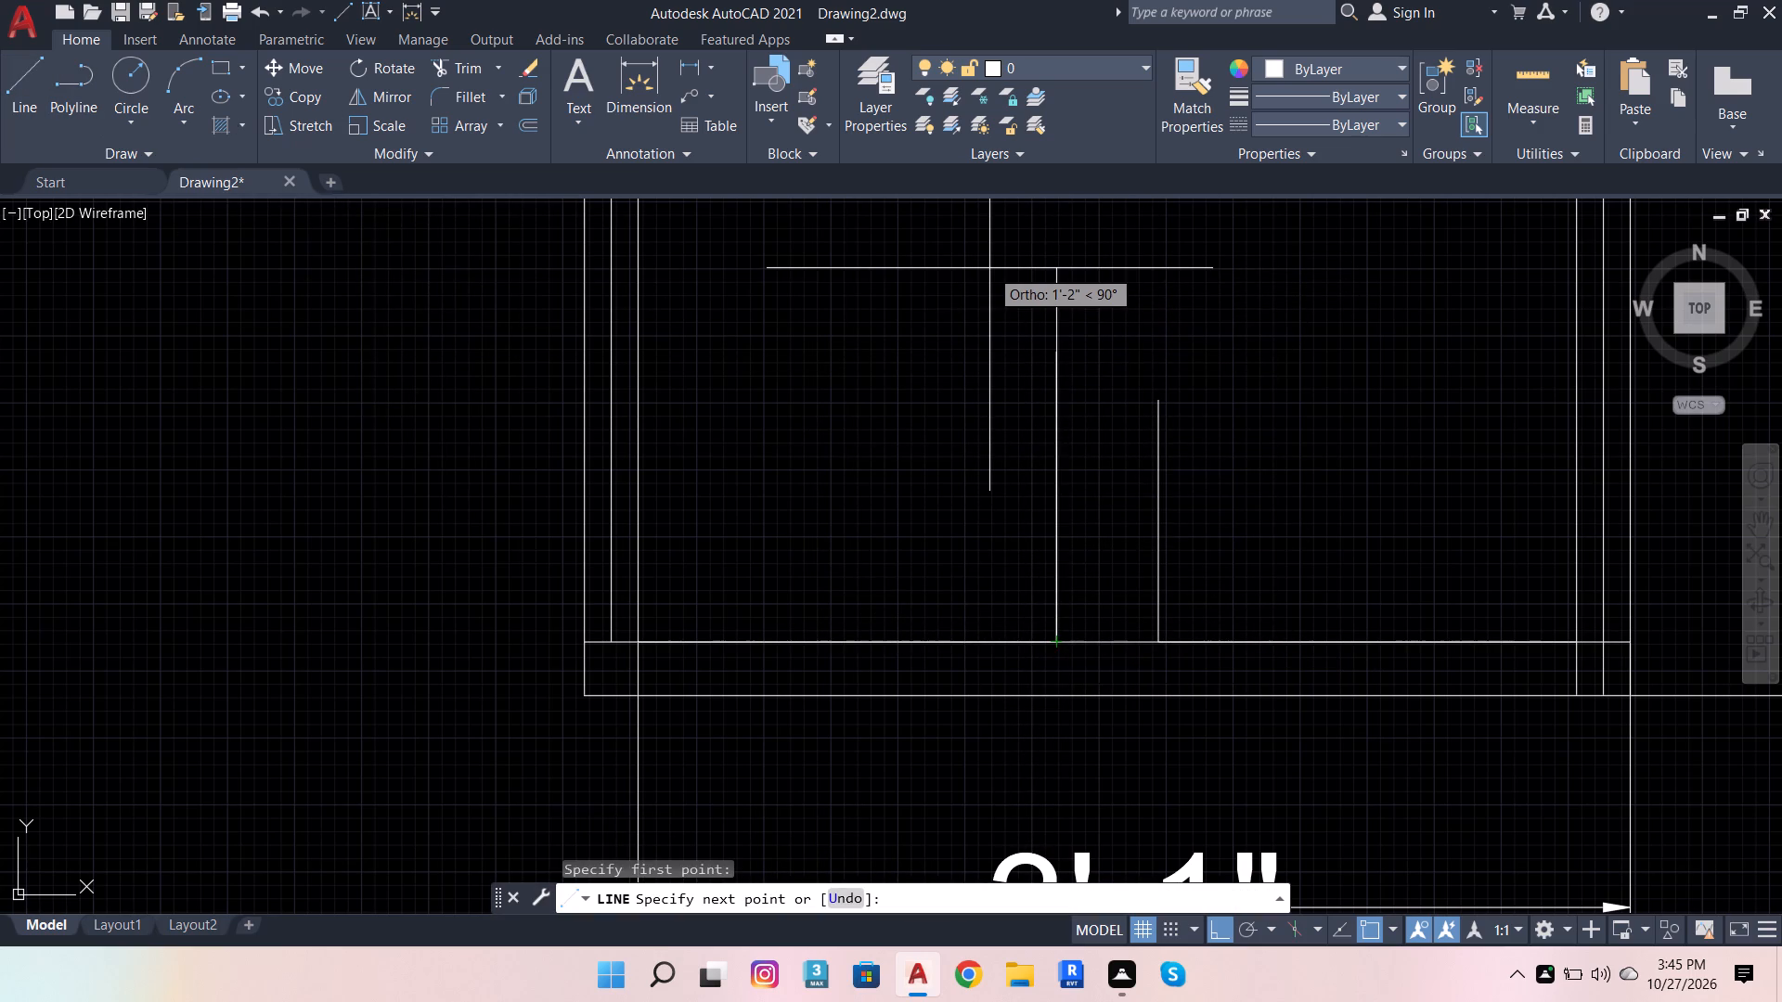
pyautogui.write("1'4")
pyautogui.press('Return')
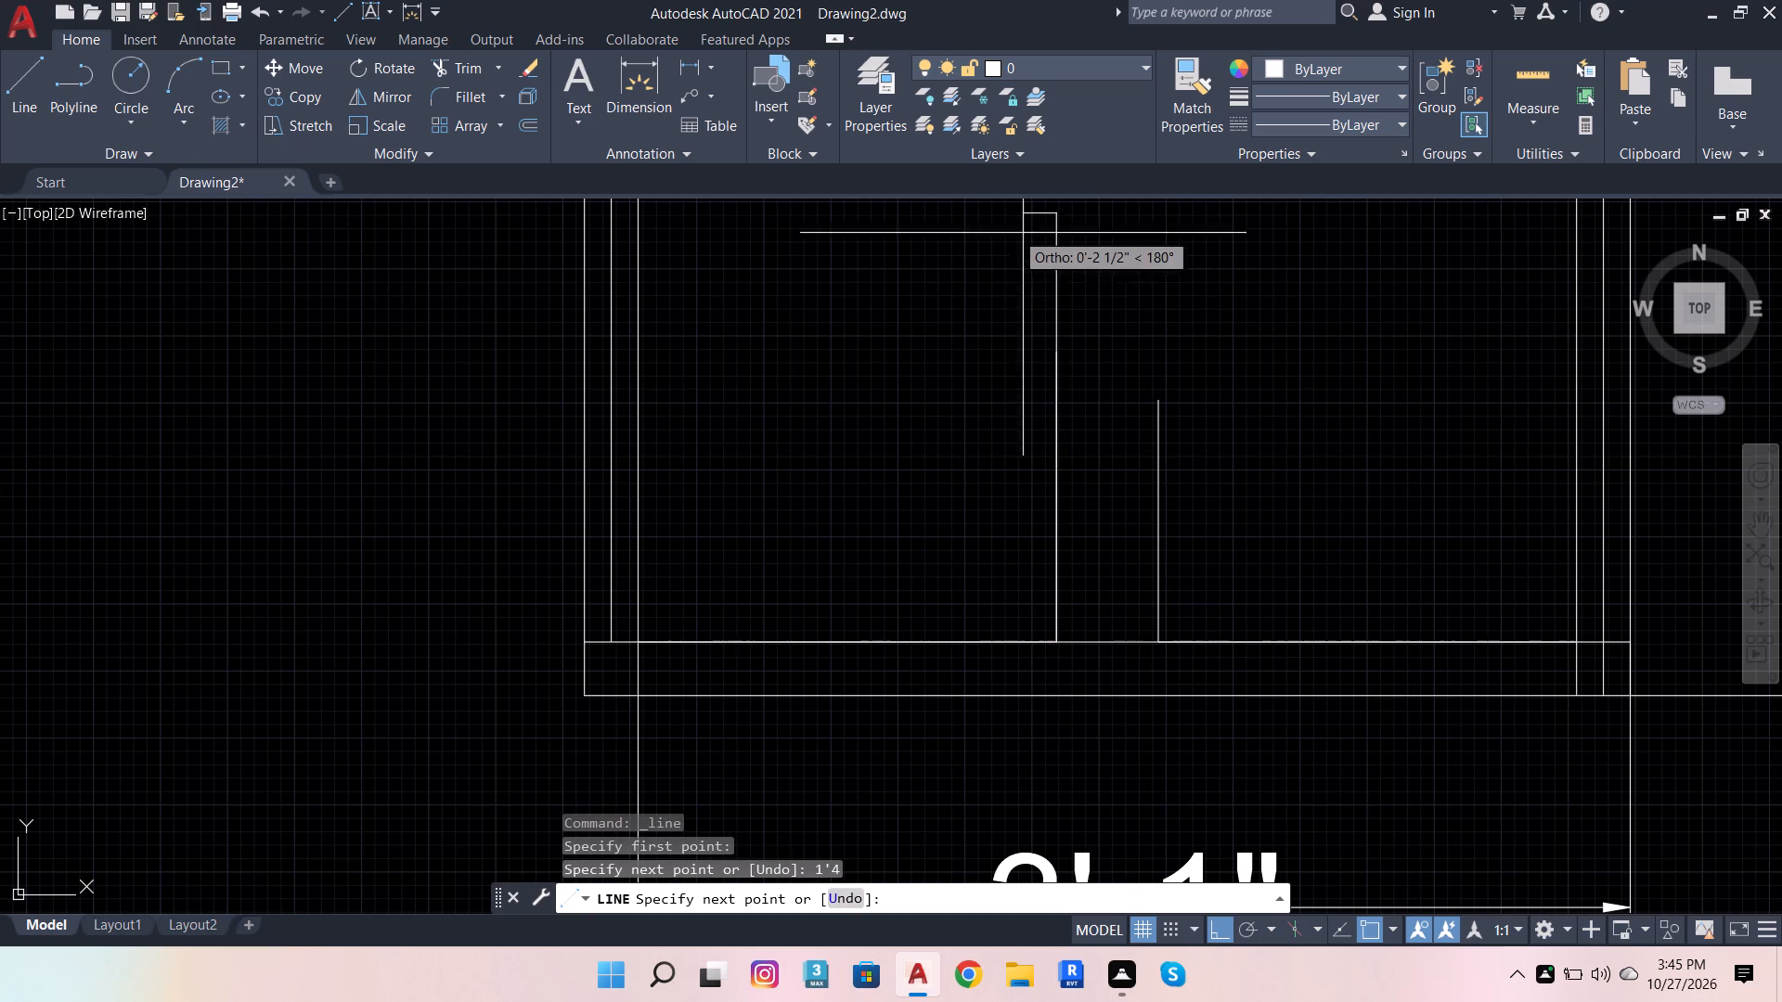
pyautogui.scroll(-3, 1189, 451)
pyautogui.press('space')
pyautogui.press('space')
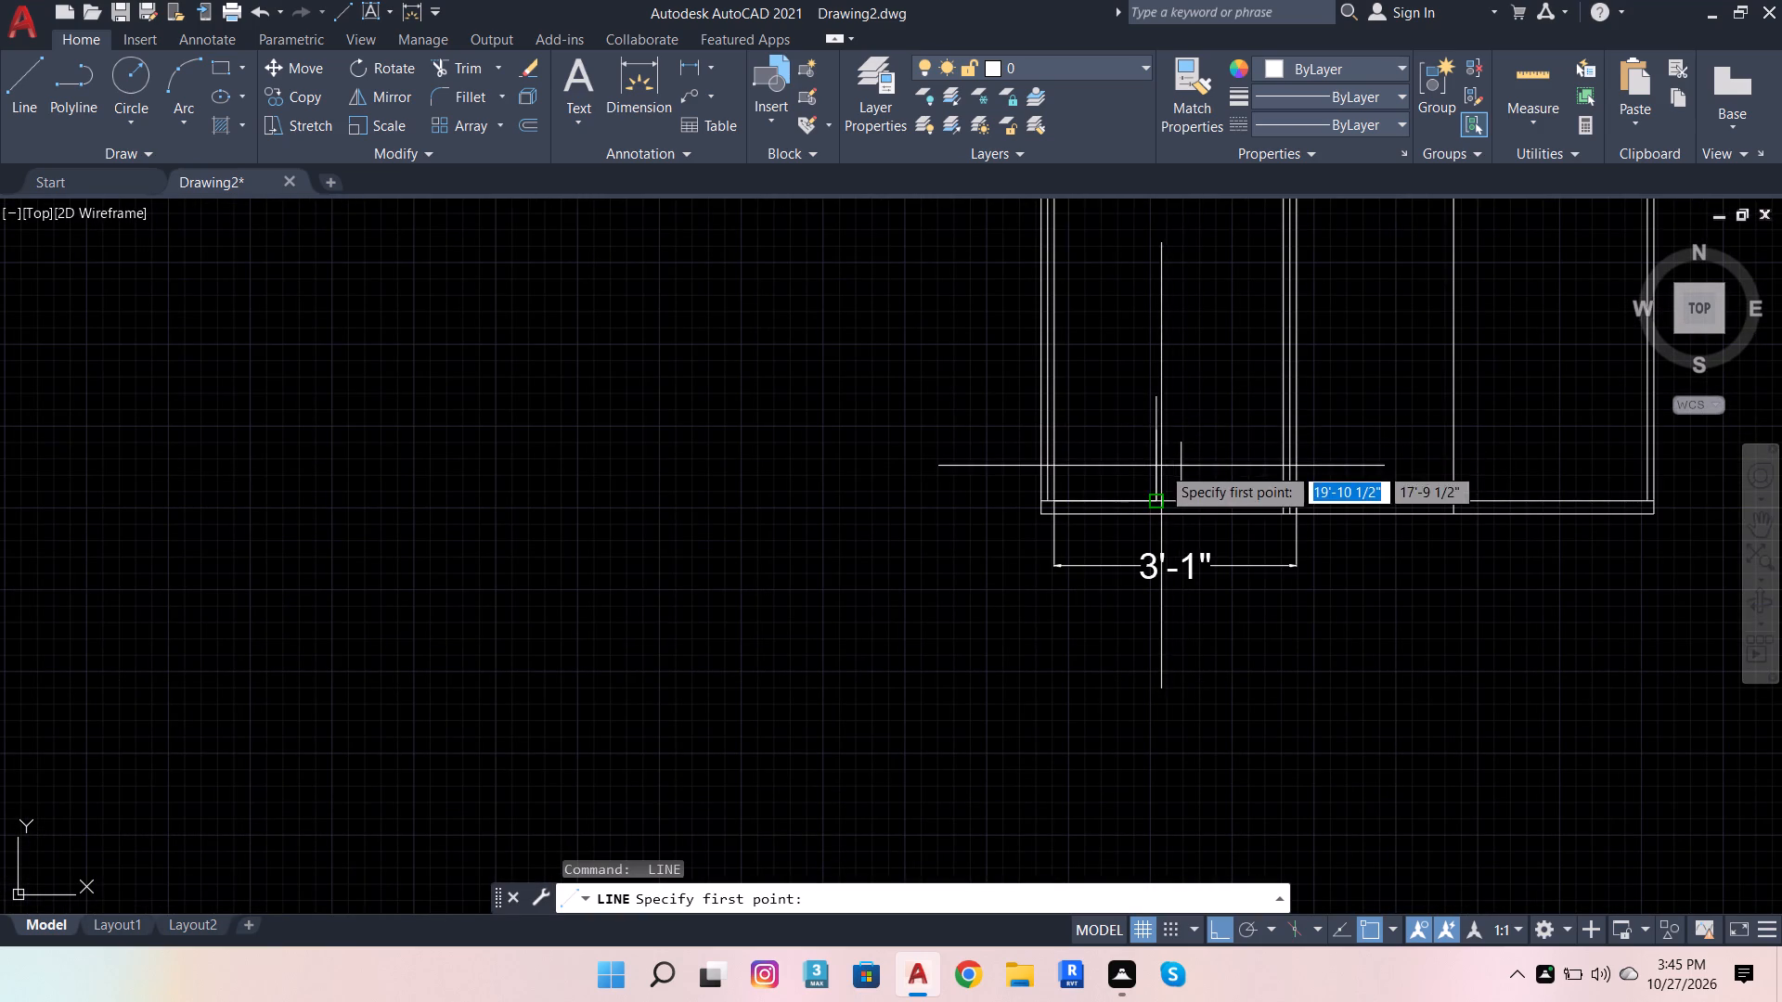
# Draw a 1'4 vertical line upward from the base of the right upright in the first bay.
pyautogui.scroll(2, 1178, 486)
pyautogui.click(1182, 522)
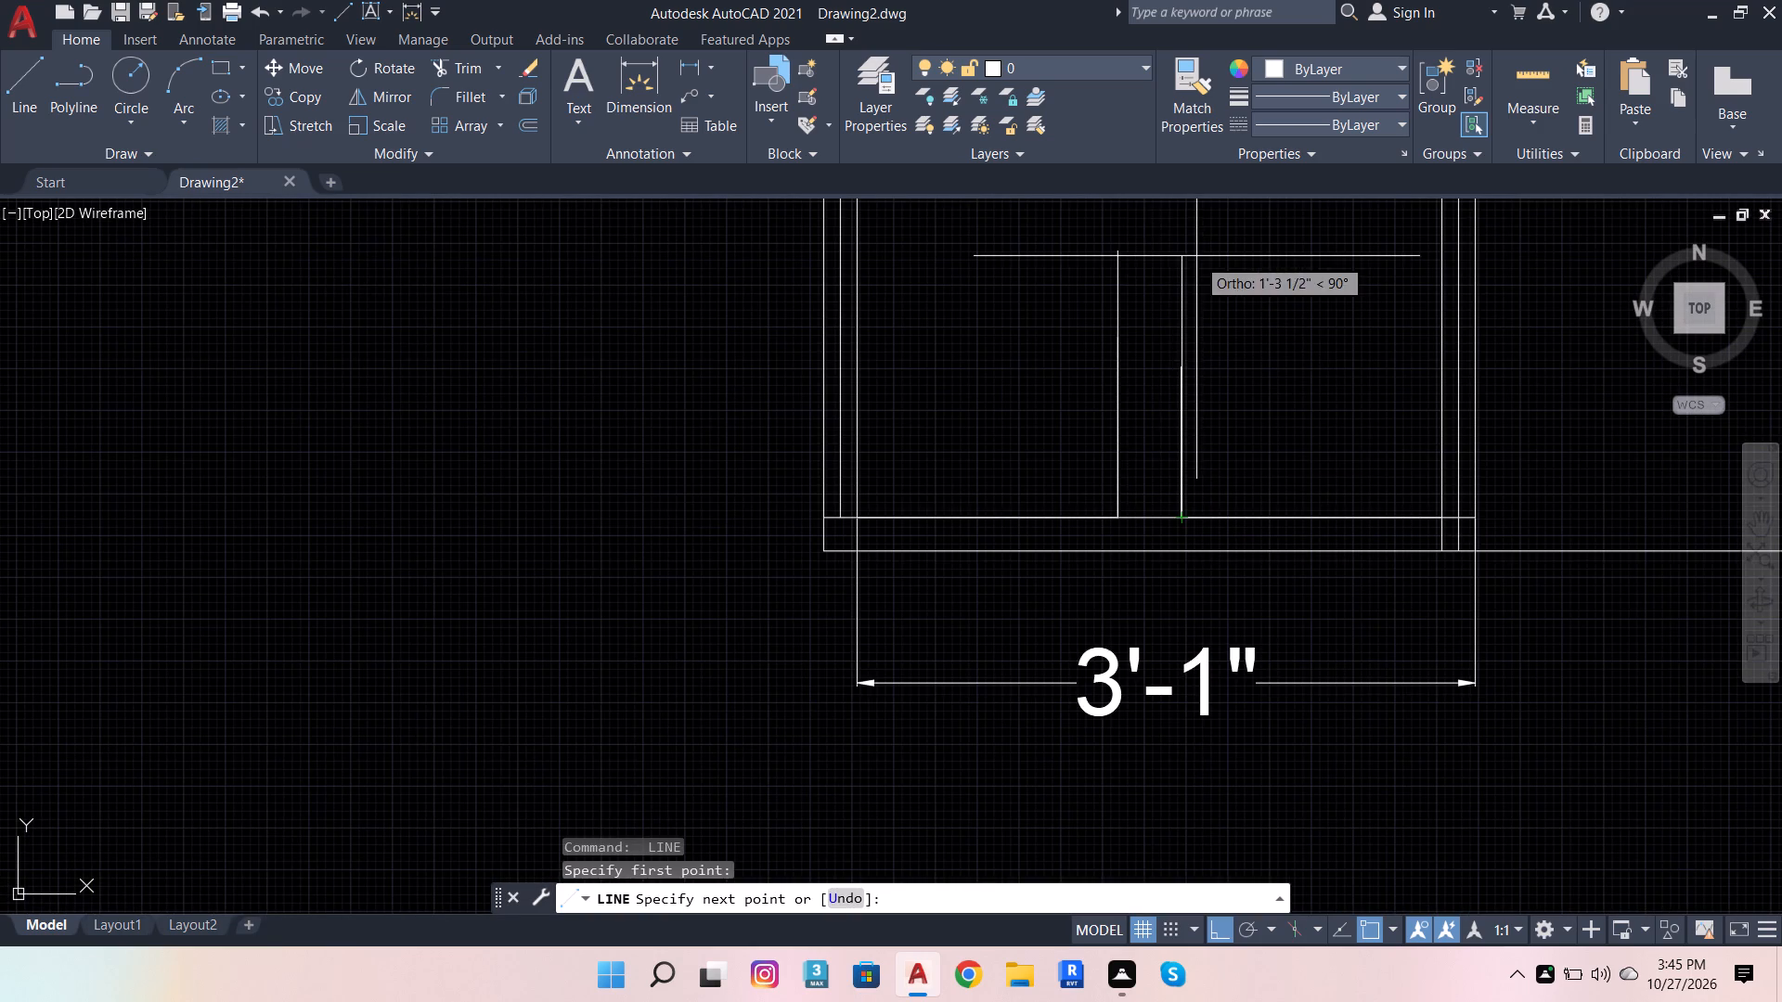
pyautogui.write("1'4")
pyautogui.press('Return')
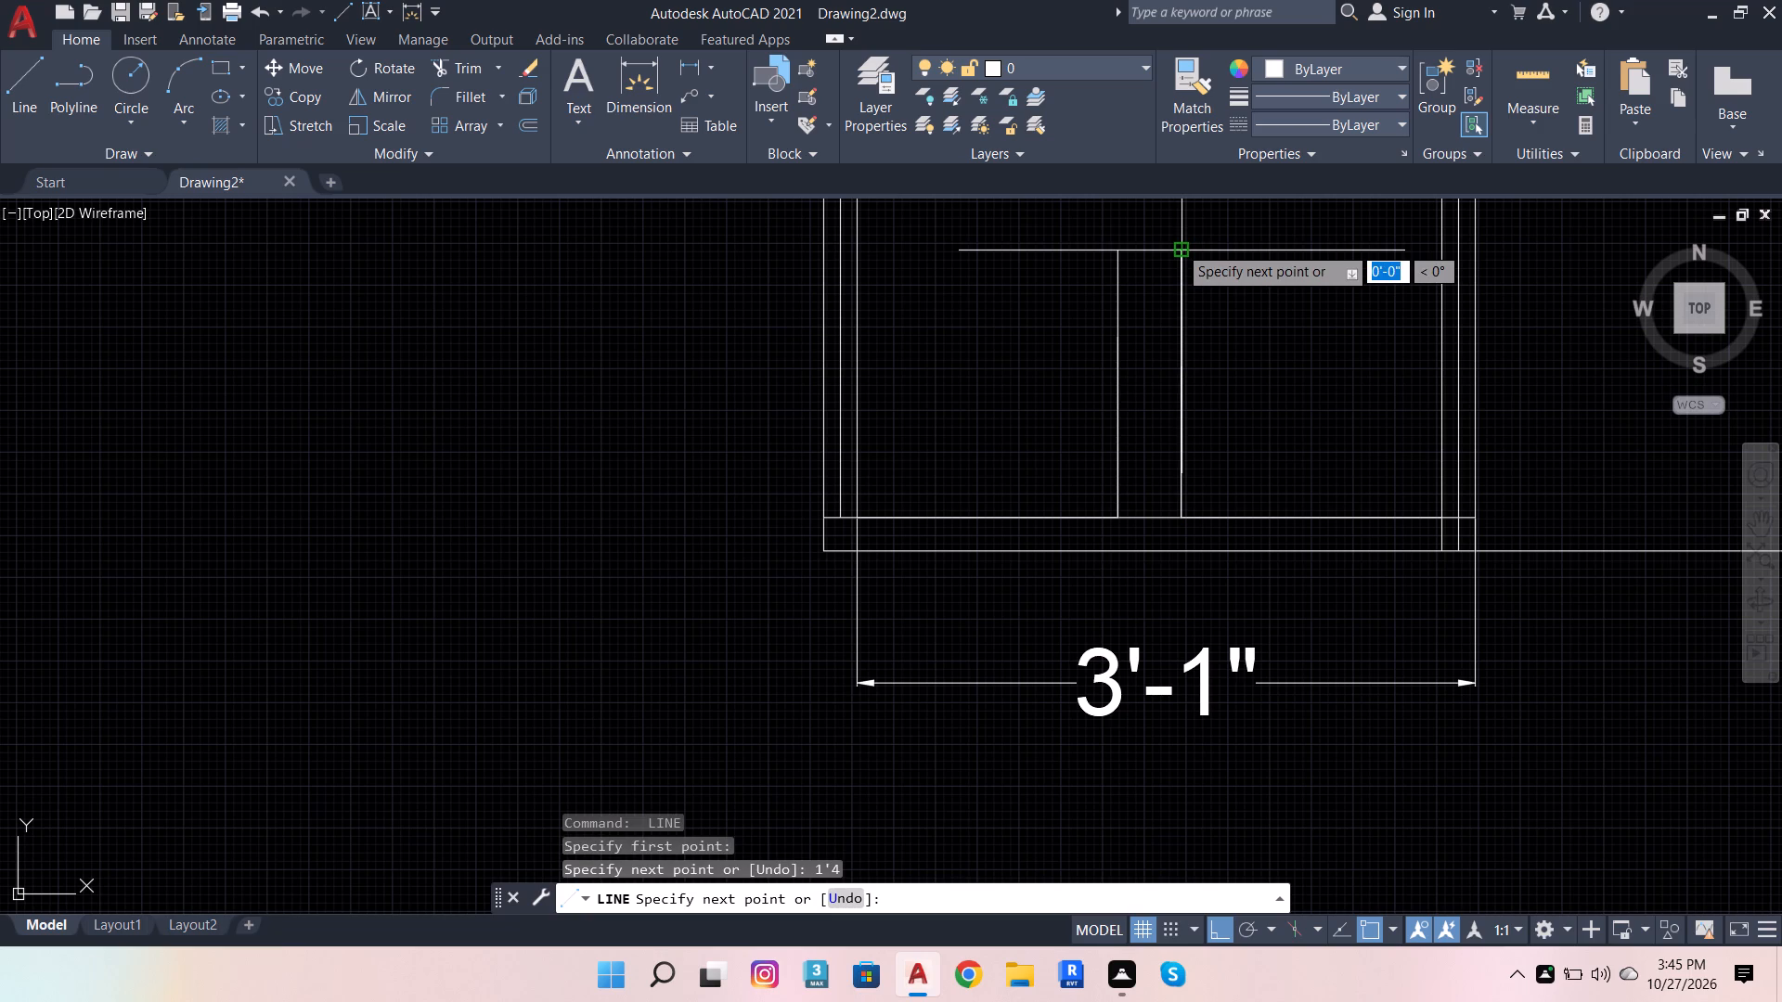
pyautogui.press('space')
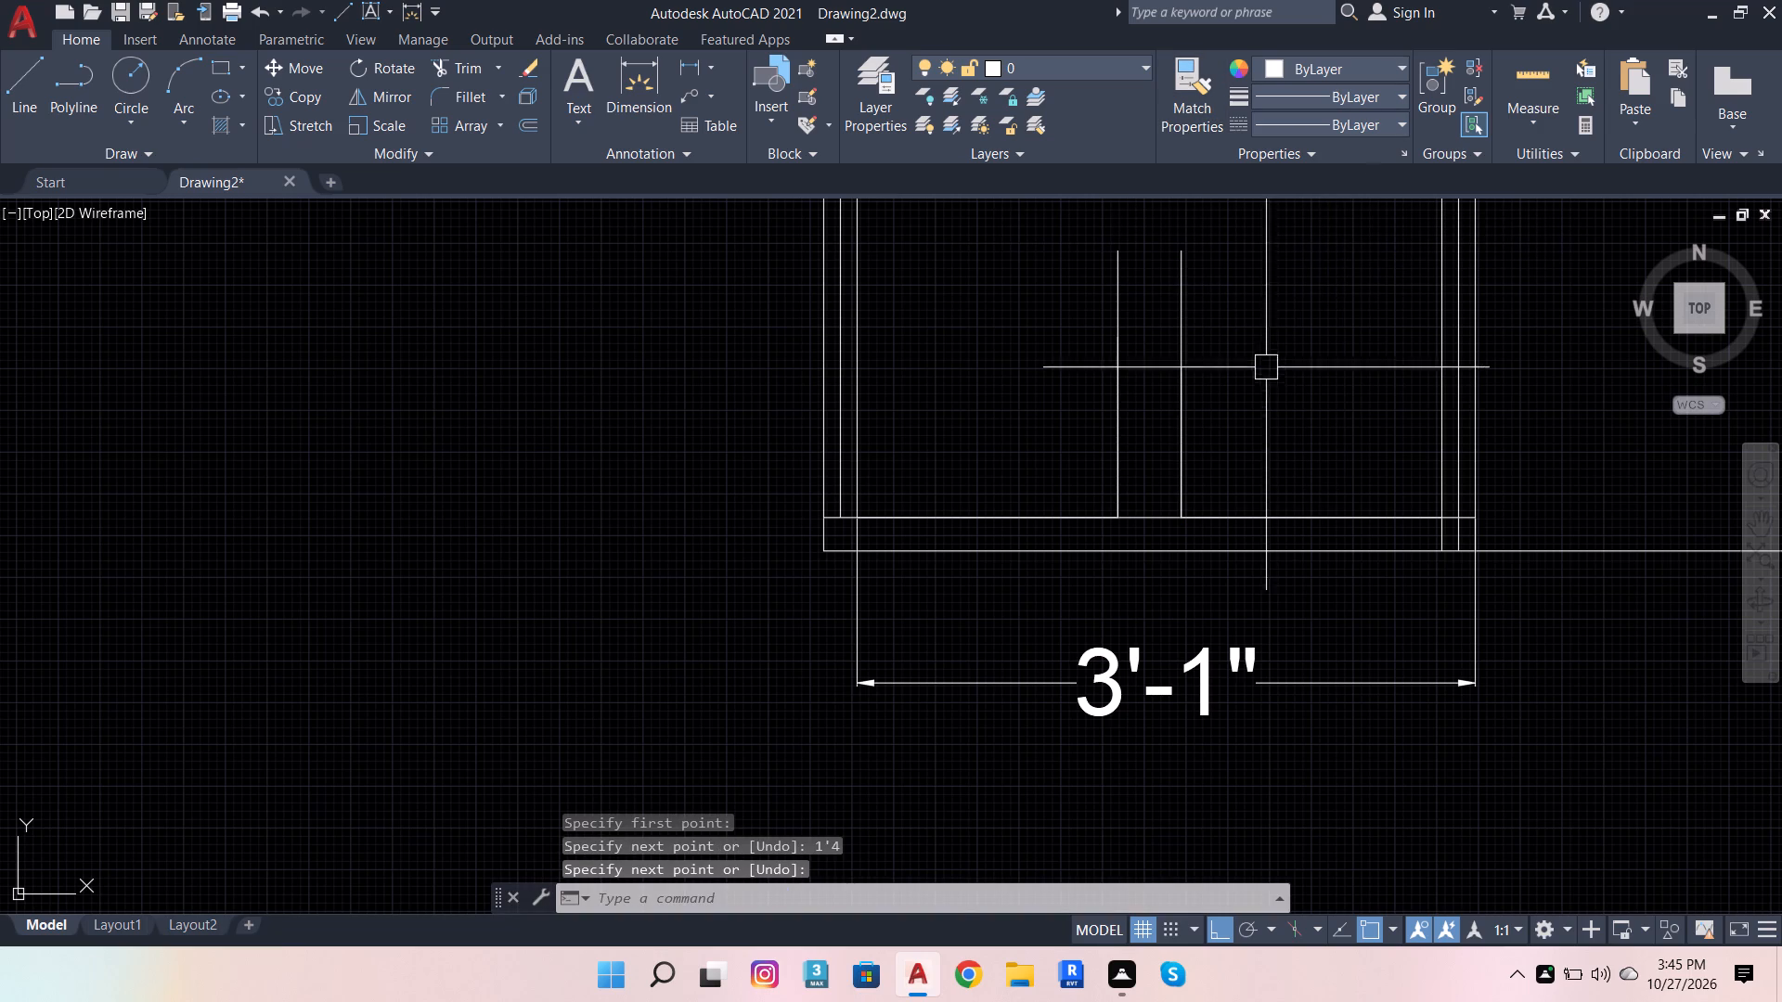
# Delete the two shorter uprights that overlap the 1'4 vertical lines in the first bay.
pyautogui.click(1221, 385)
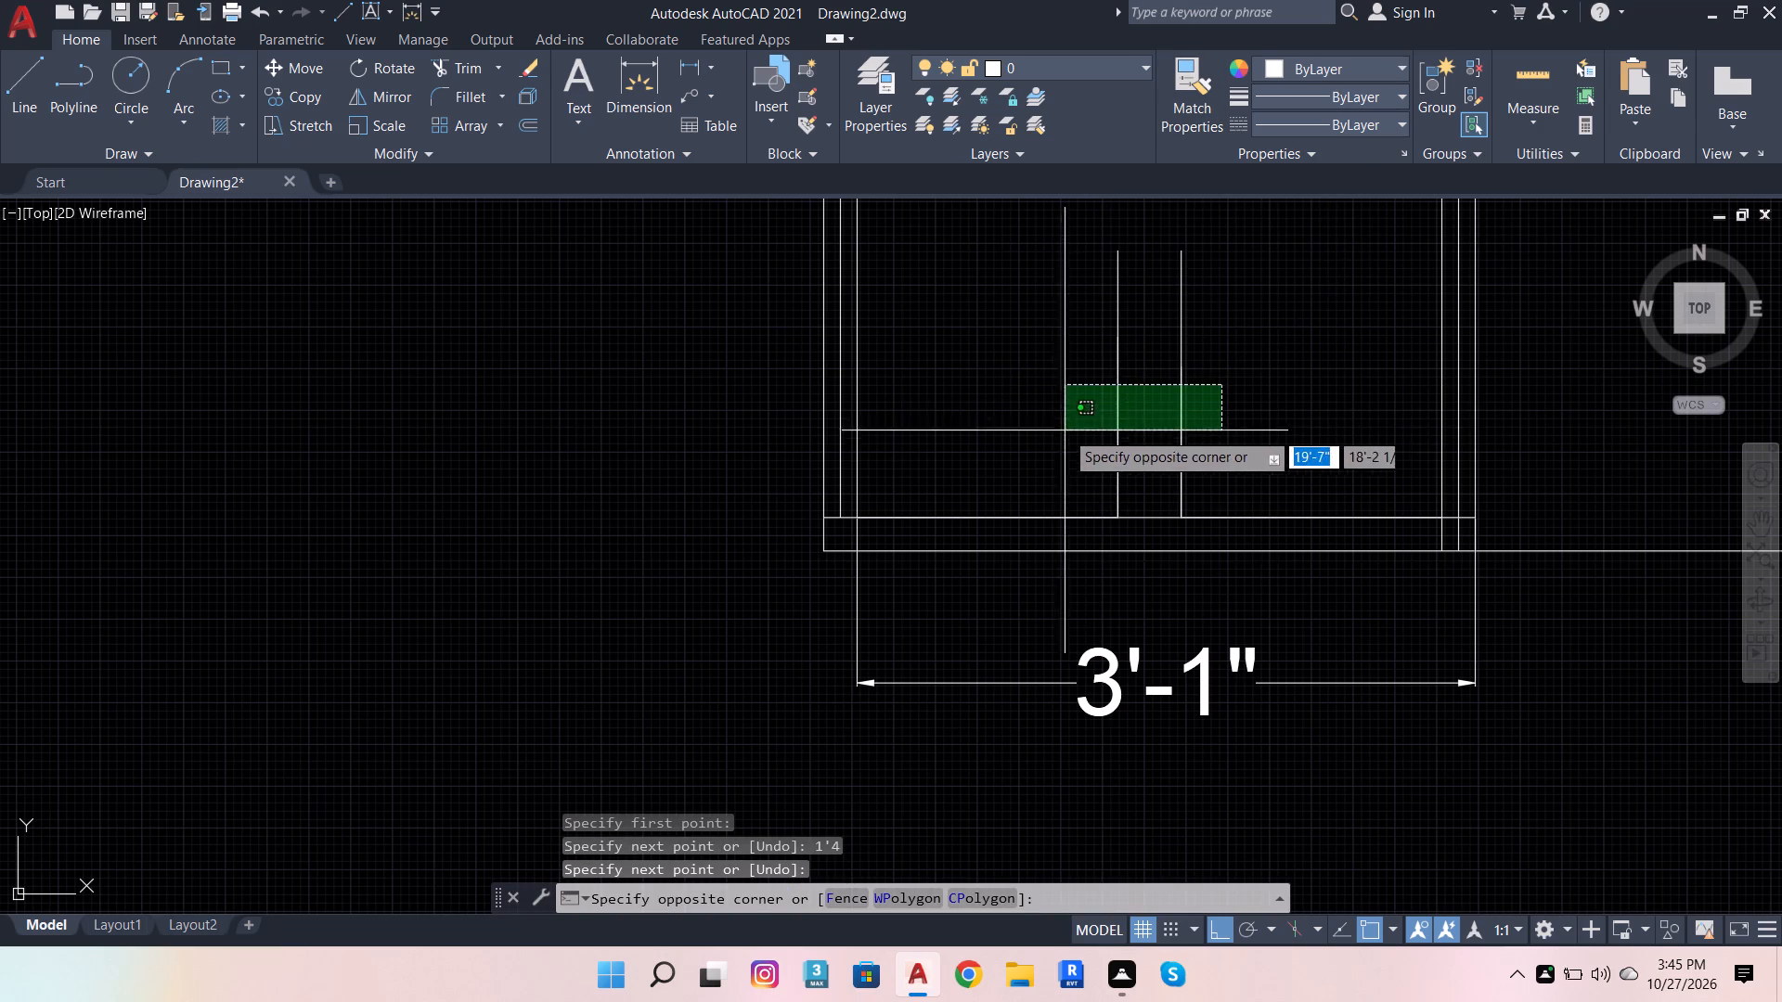
pyautogui.click(1295, 389)
pyautogui.click(1069, 320)
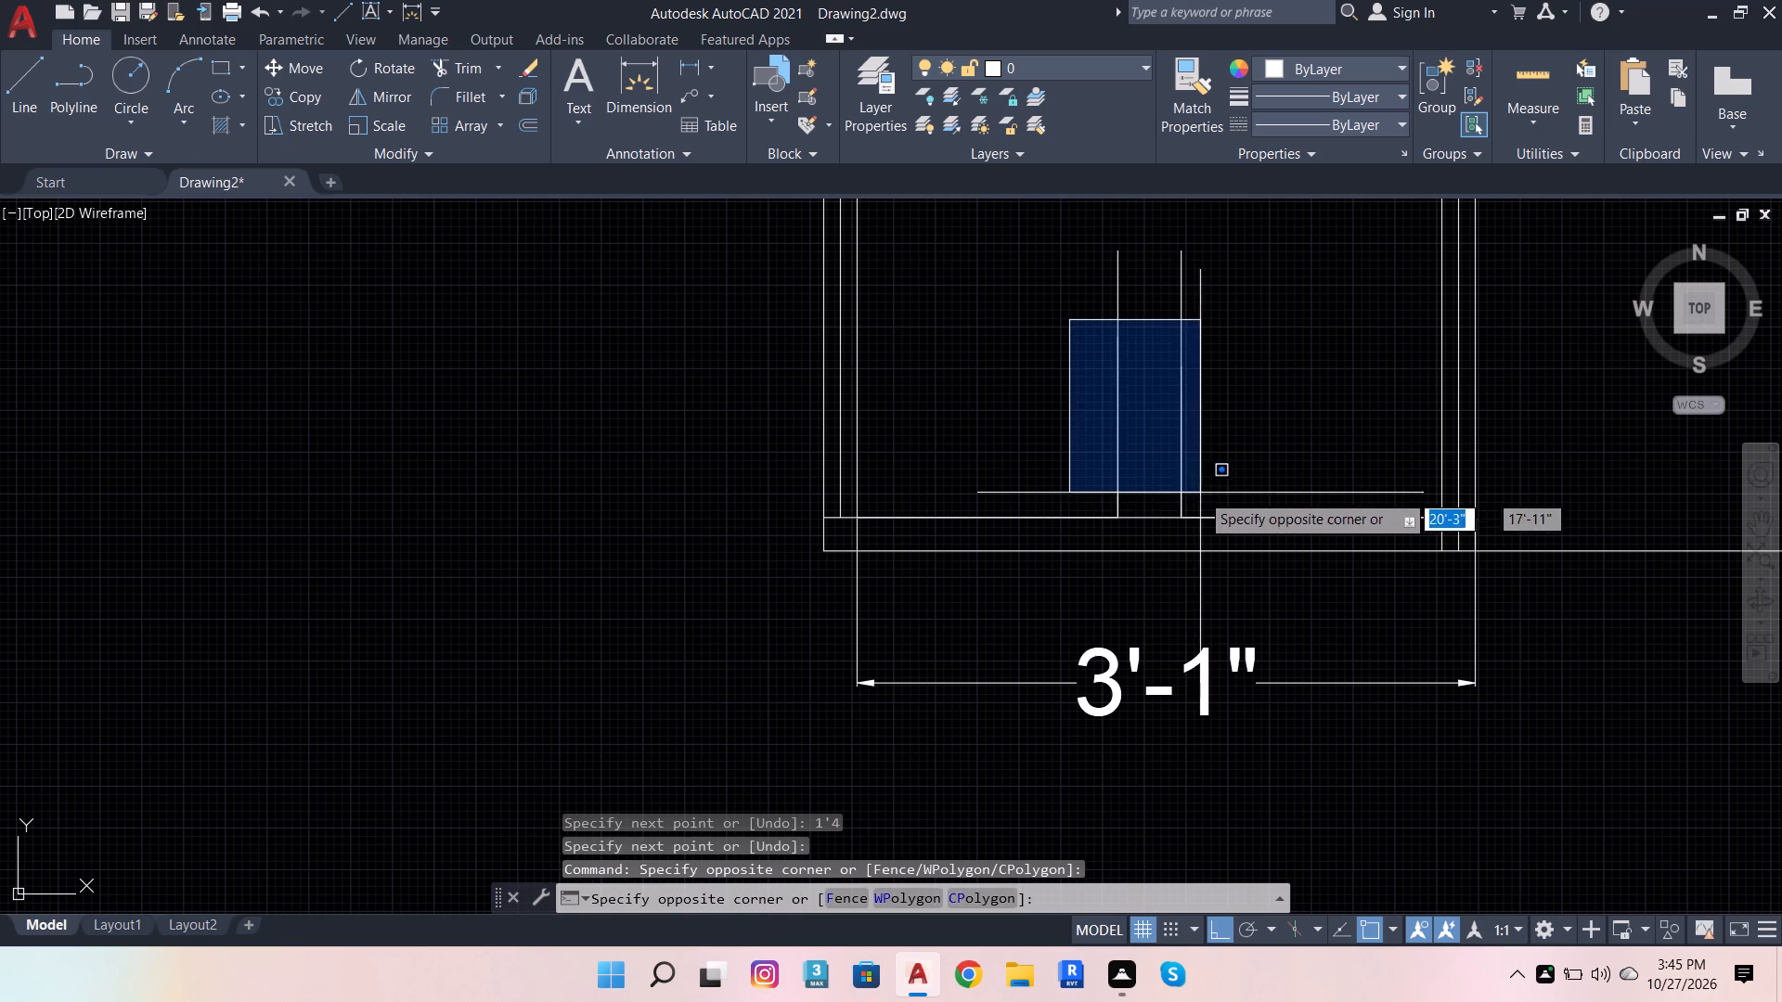
pyautogui.click(1206, 493)
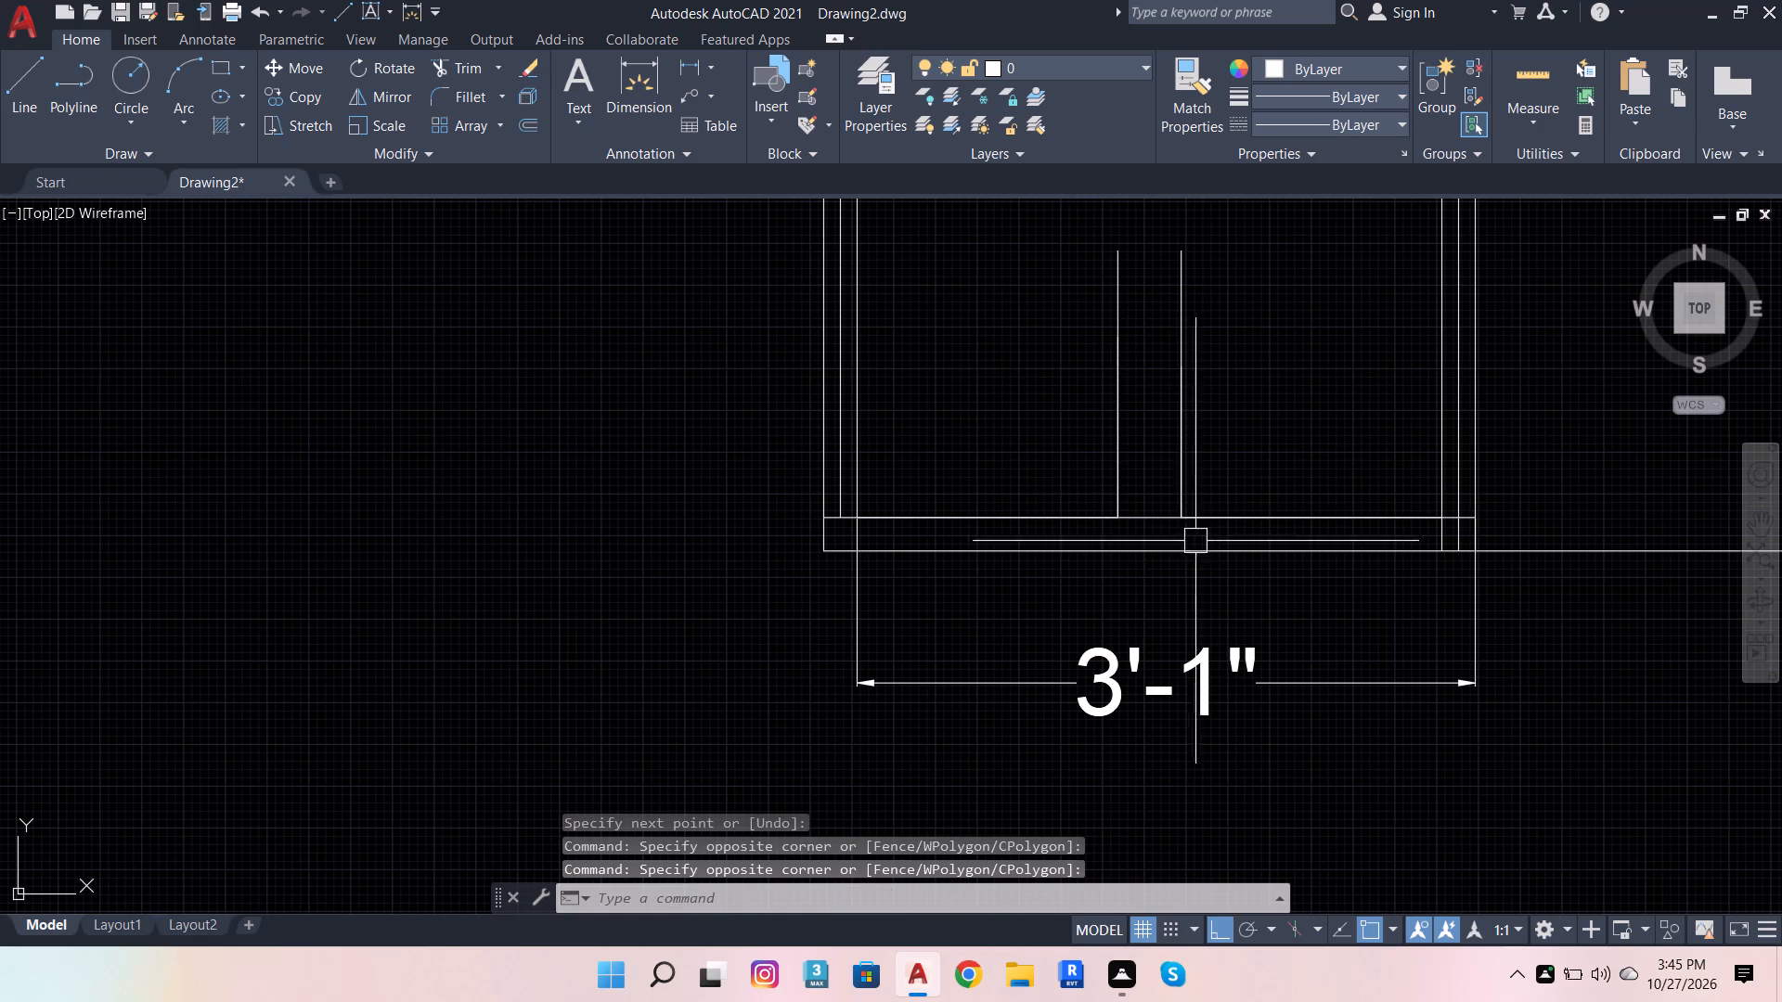
pyautogui.click(1034, 318)
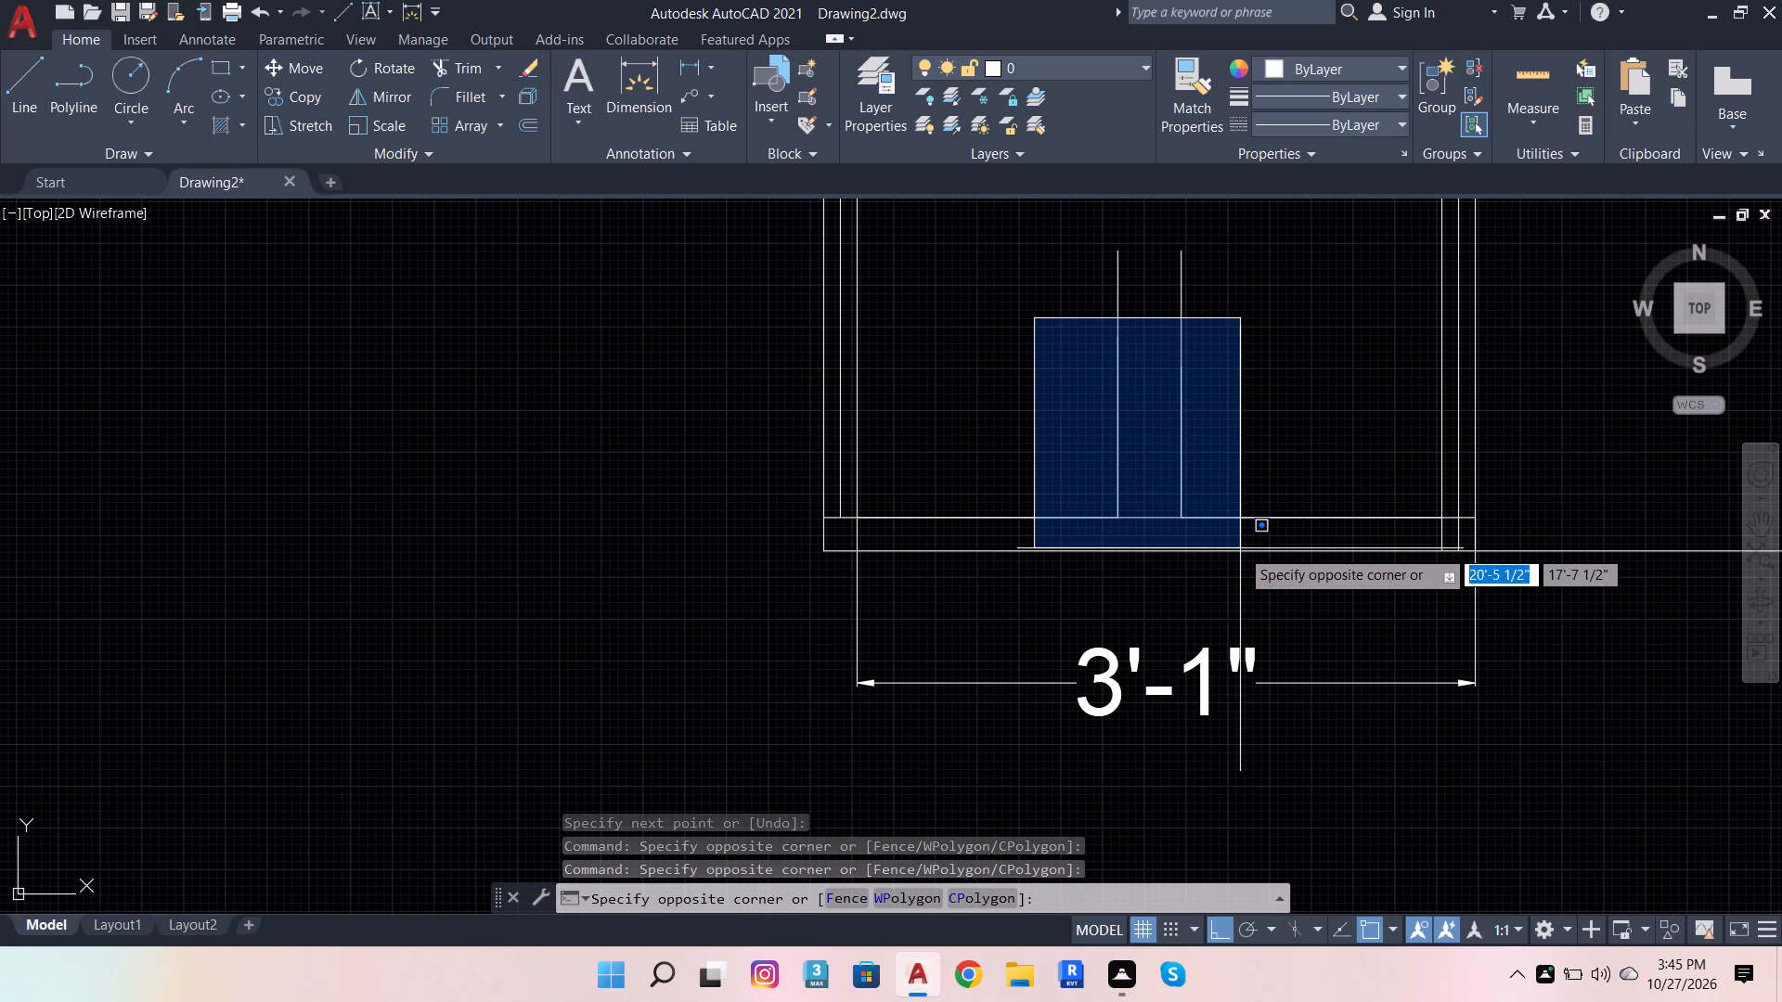
pyautogui.click(1240, 548)
pyautogui.hotkey('shift', 'Delete')
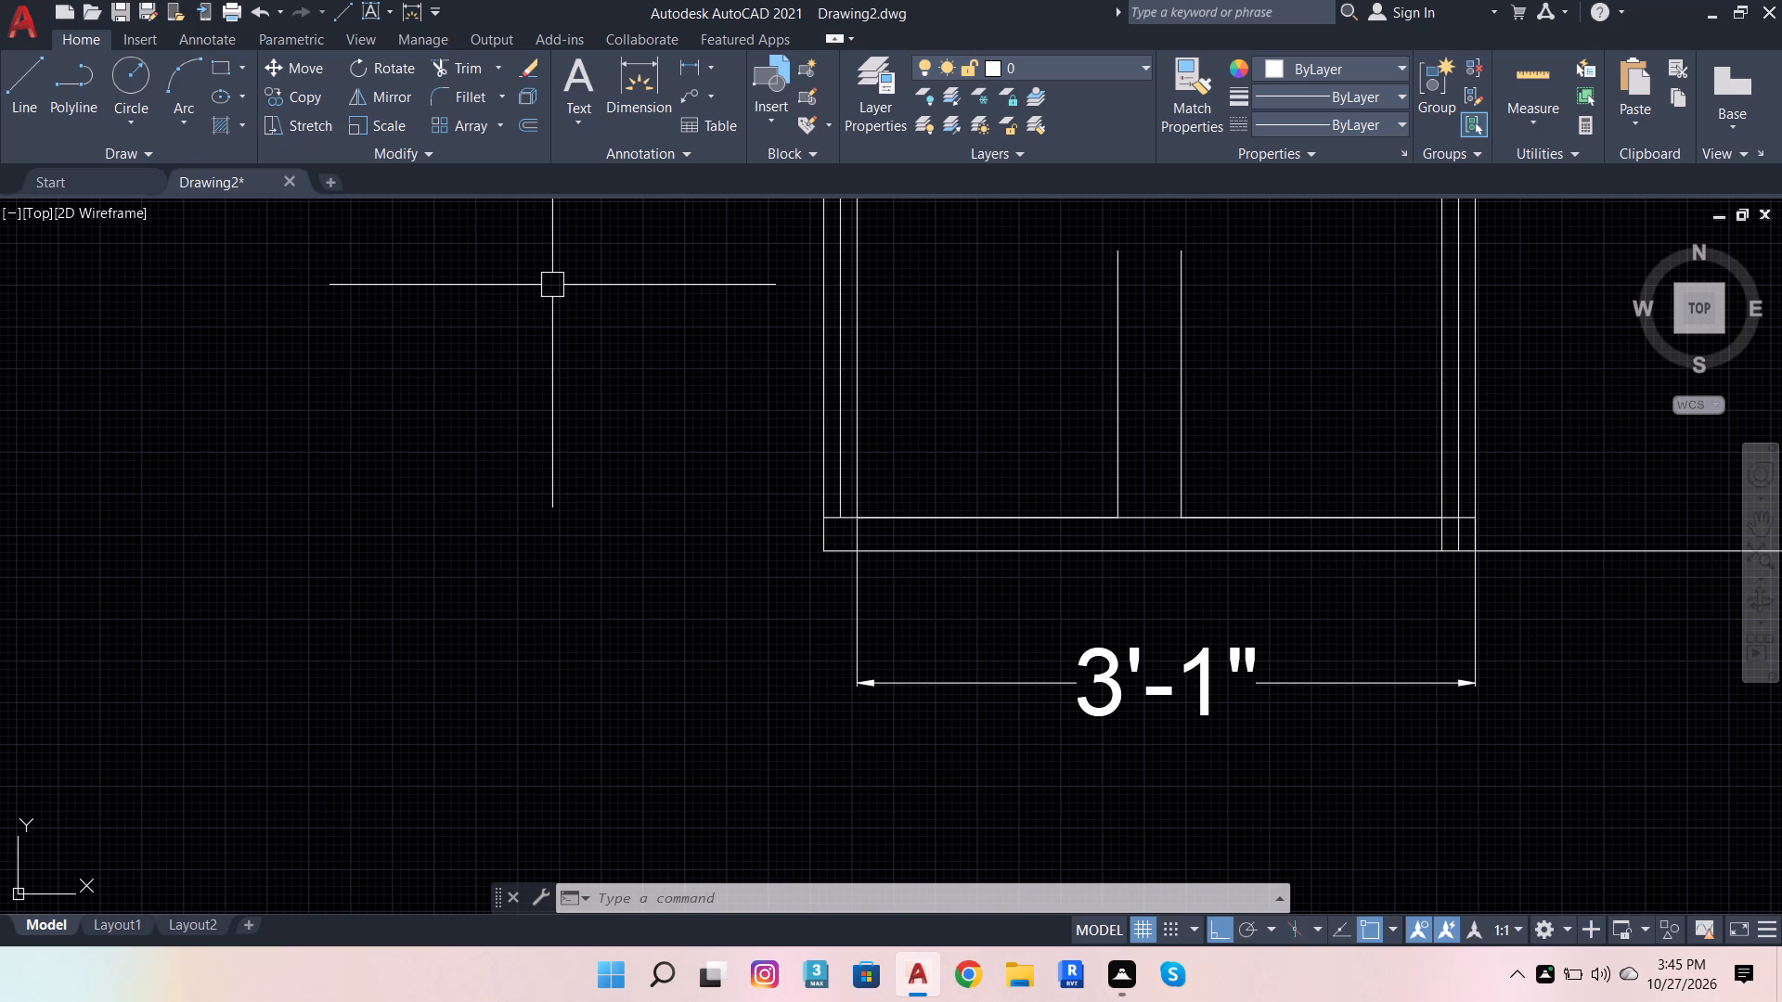
# Delete the two 1'3.6 construction lines lying along the first bay's inner bottom line.
pyautogui.click(1249, 516)
pyautogui.click(1018, 513)
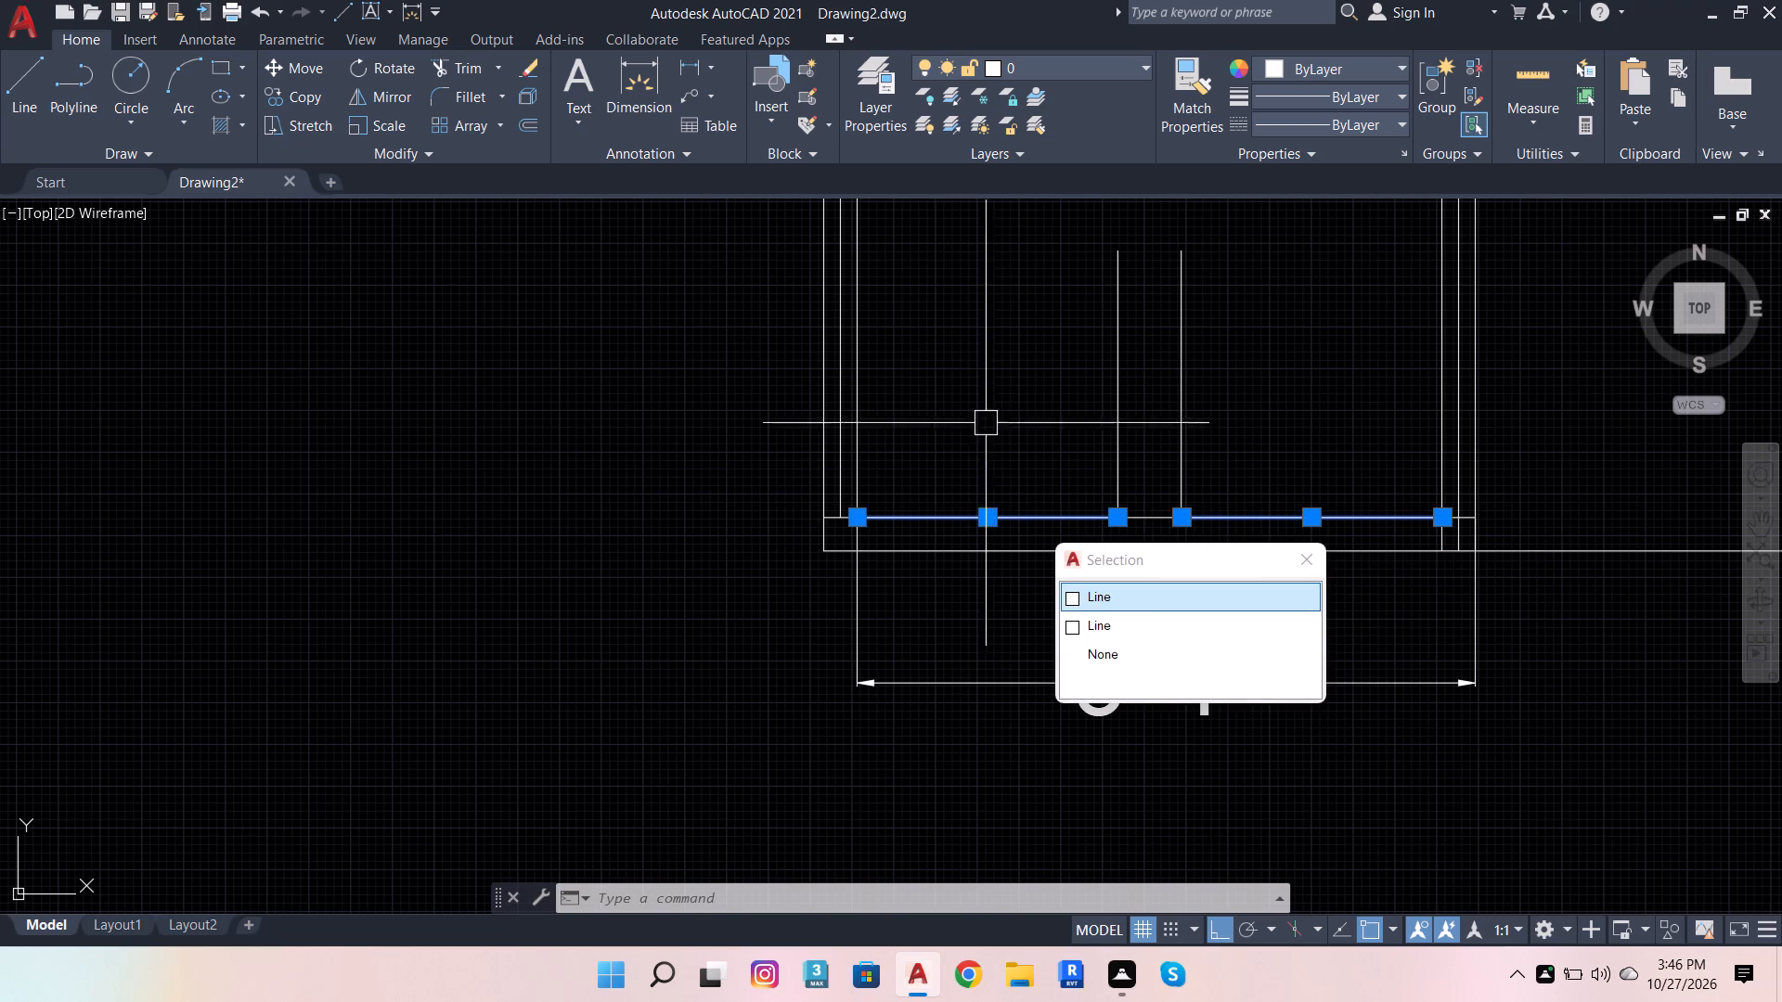
pyautogui.hotkey('shift', 'Delete')
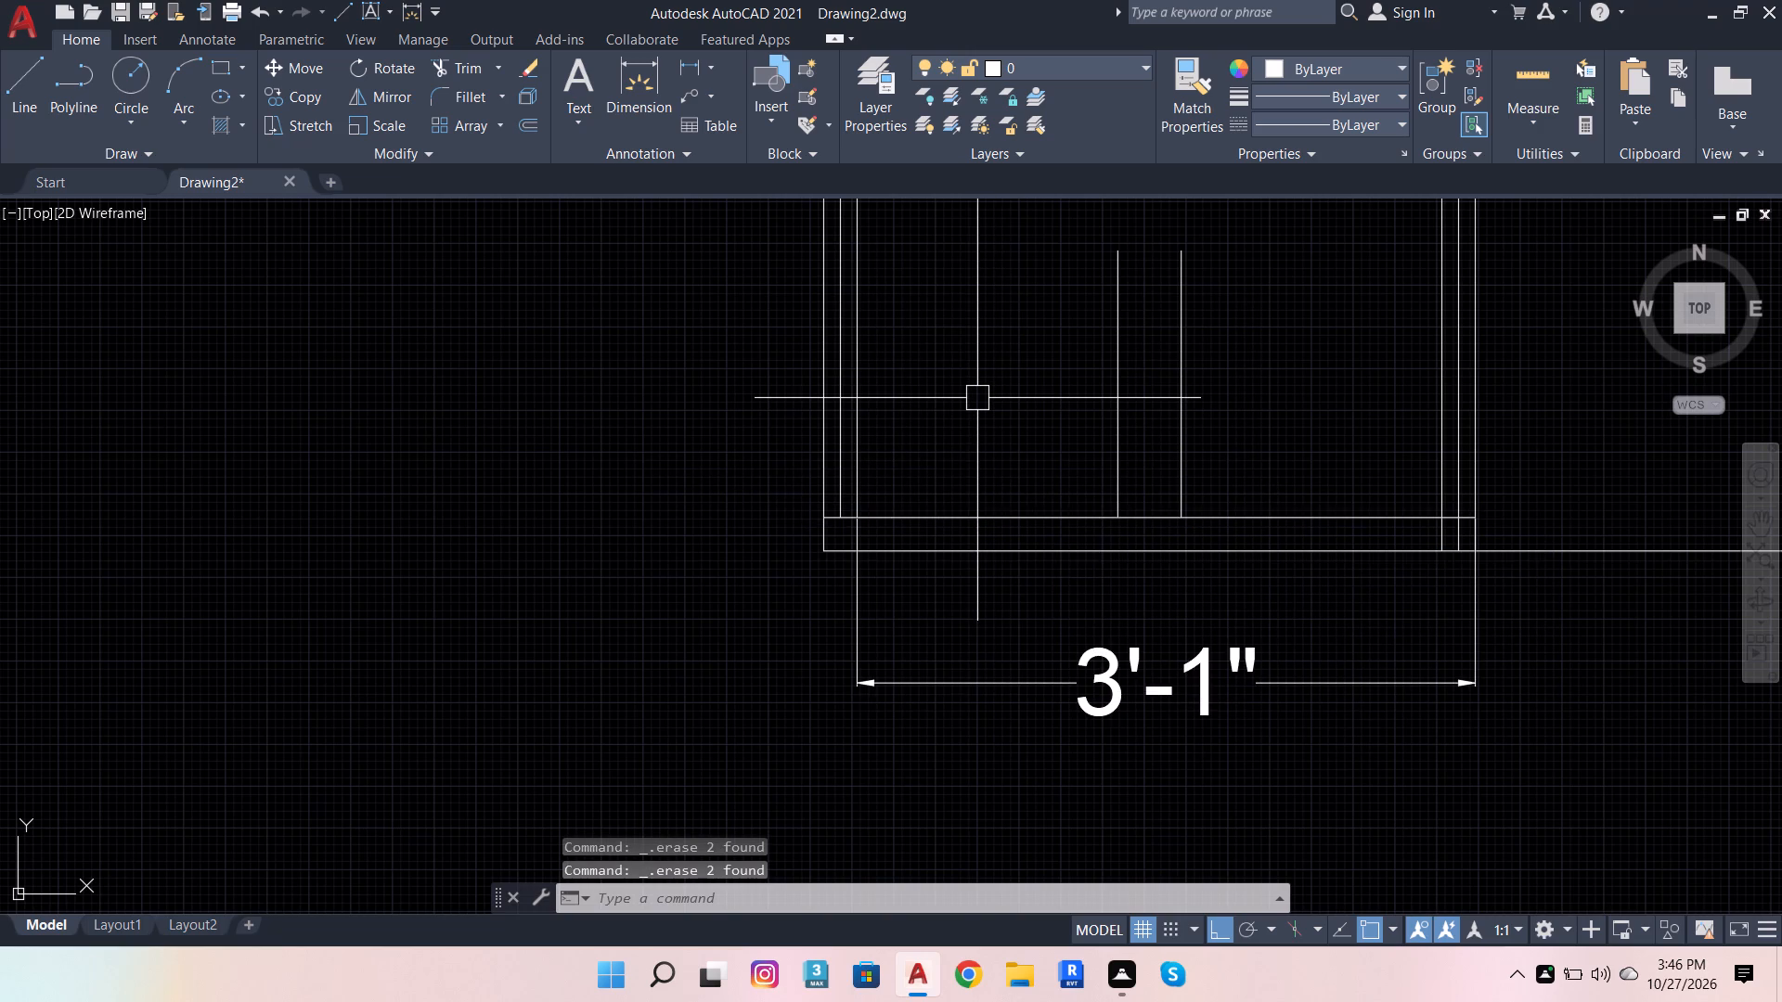
# Trim the innermost right-hand vertical line of the first bay where it crosses the bottom frame strip.
pyautogui.click(439, 70)
pyautogui.scroll(3, 1520, 588)
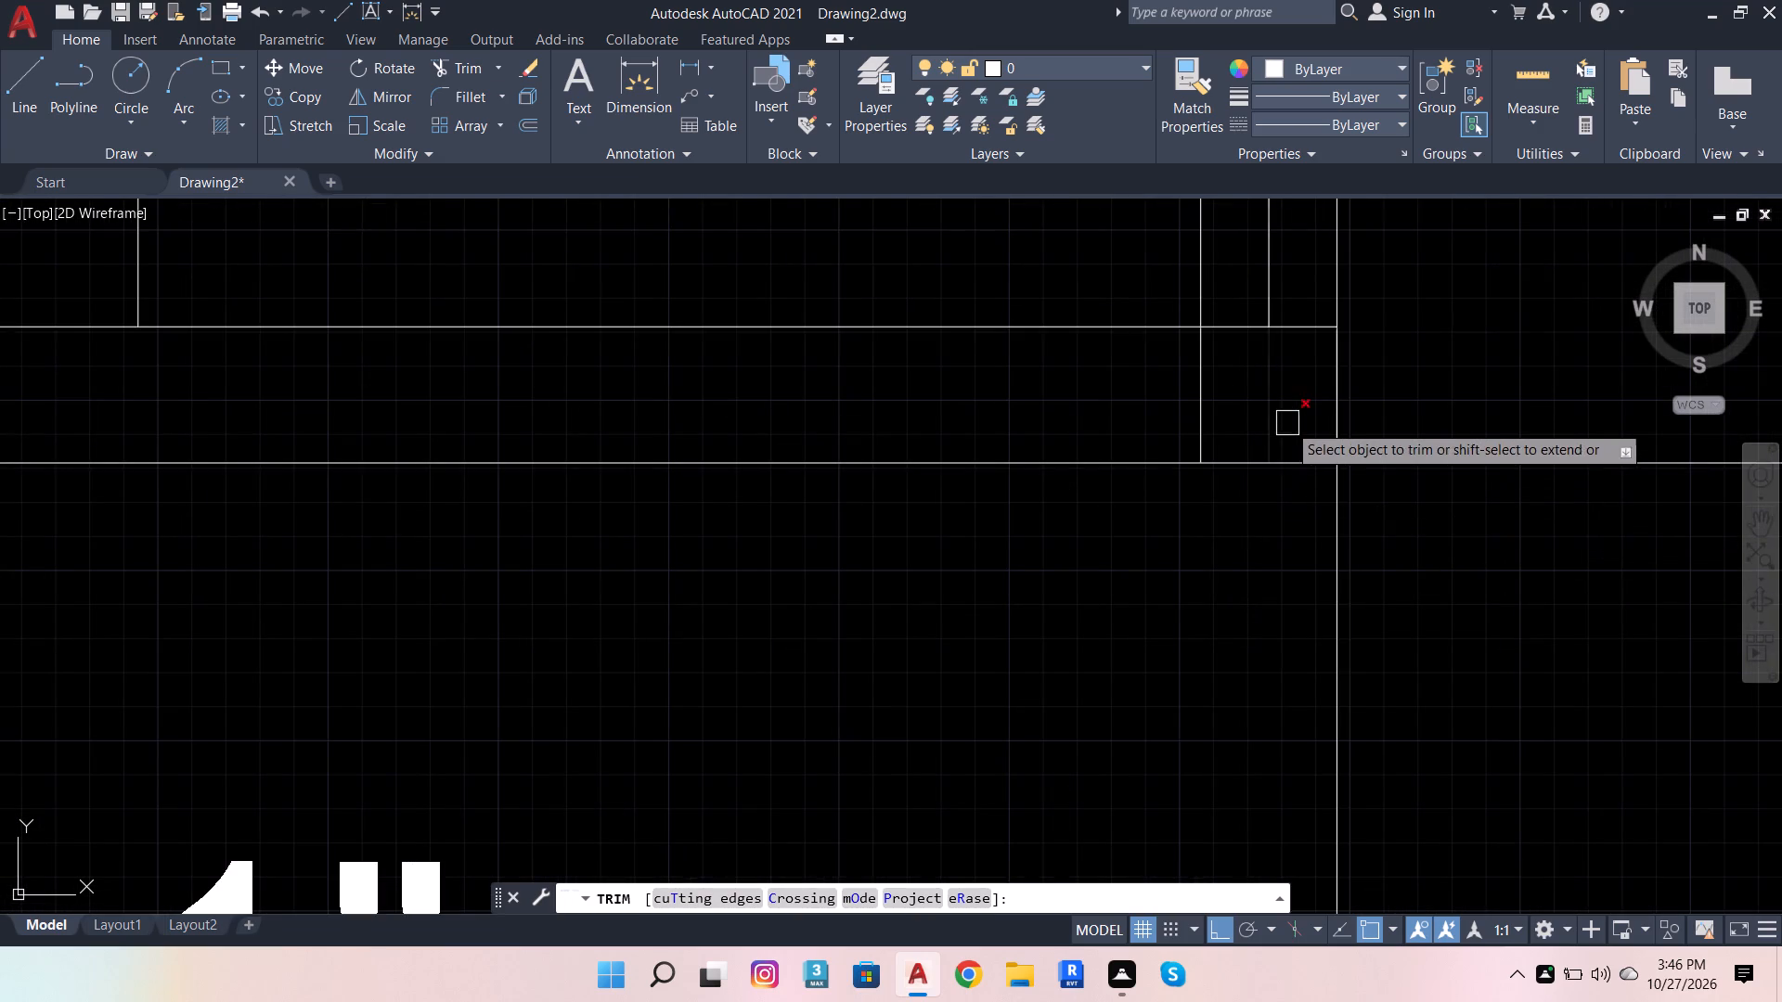
pyautogui.click(1298, 417)
pyautogui.click(1194, 405)
pyautogui.scroll(-4, 1419, 593)
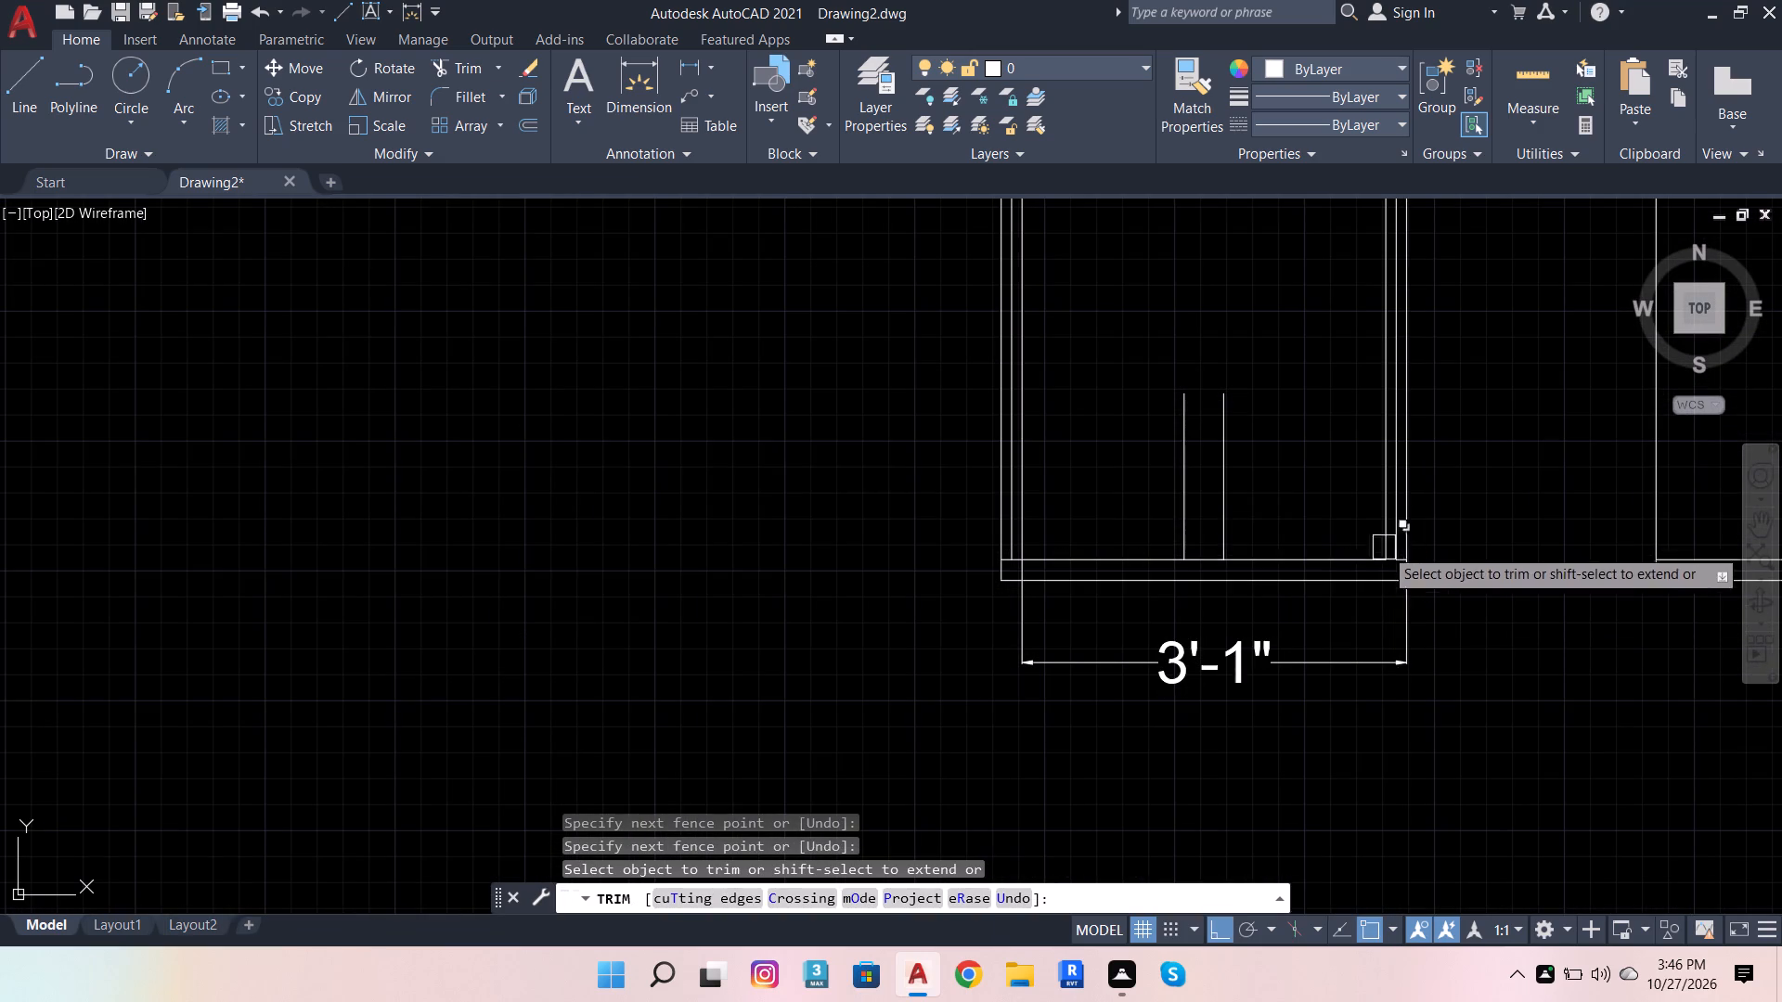
# Offset the first bay's inner bottom line 1'4 upward to run across the tops of the two uprights.
pyautogui.click(536, 126)
pyautogui.click(1053, 550)
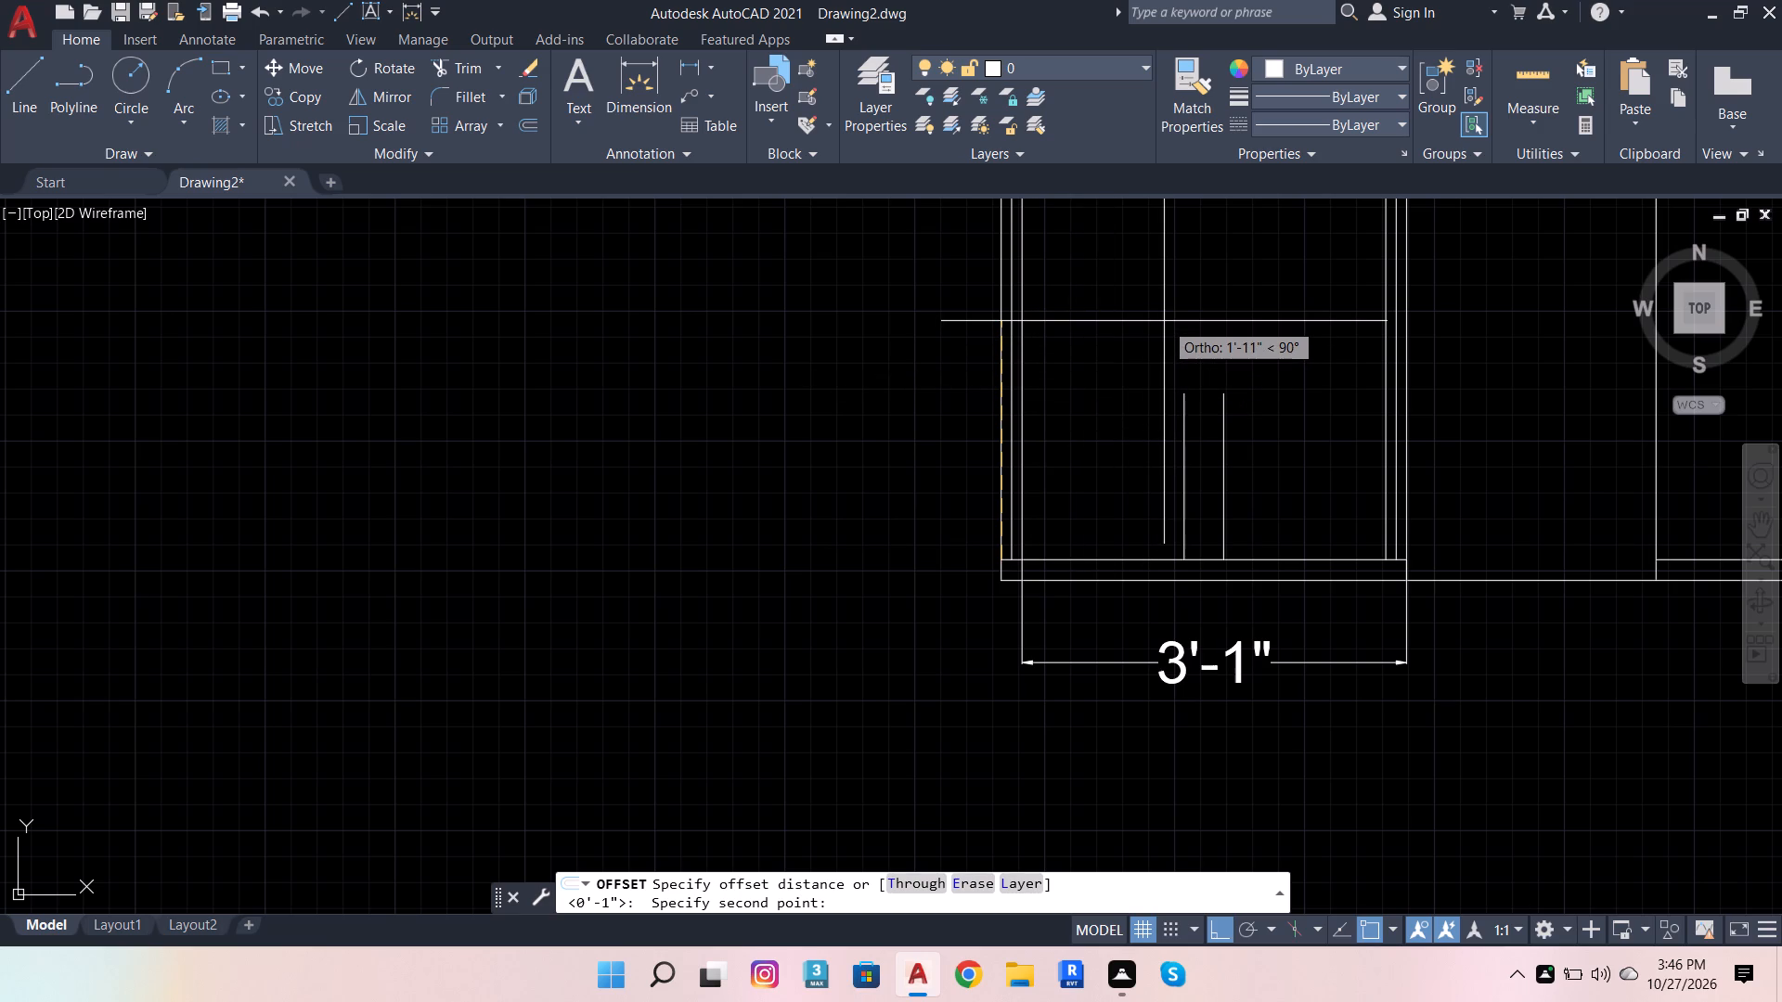
pyautogui.write("1'4")
pyautogui.press('Return')
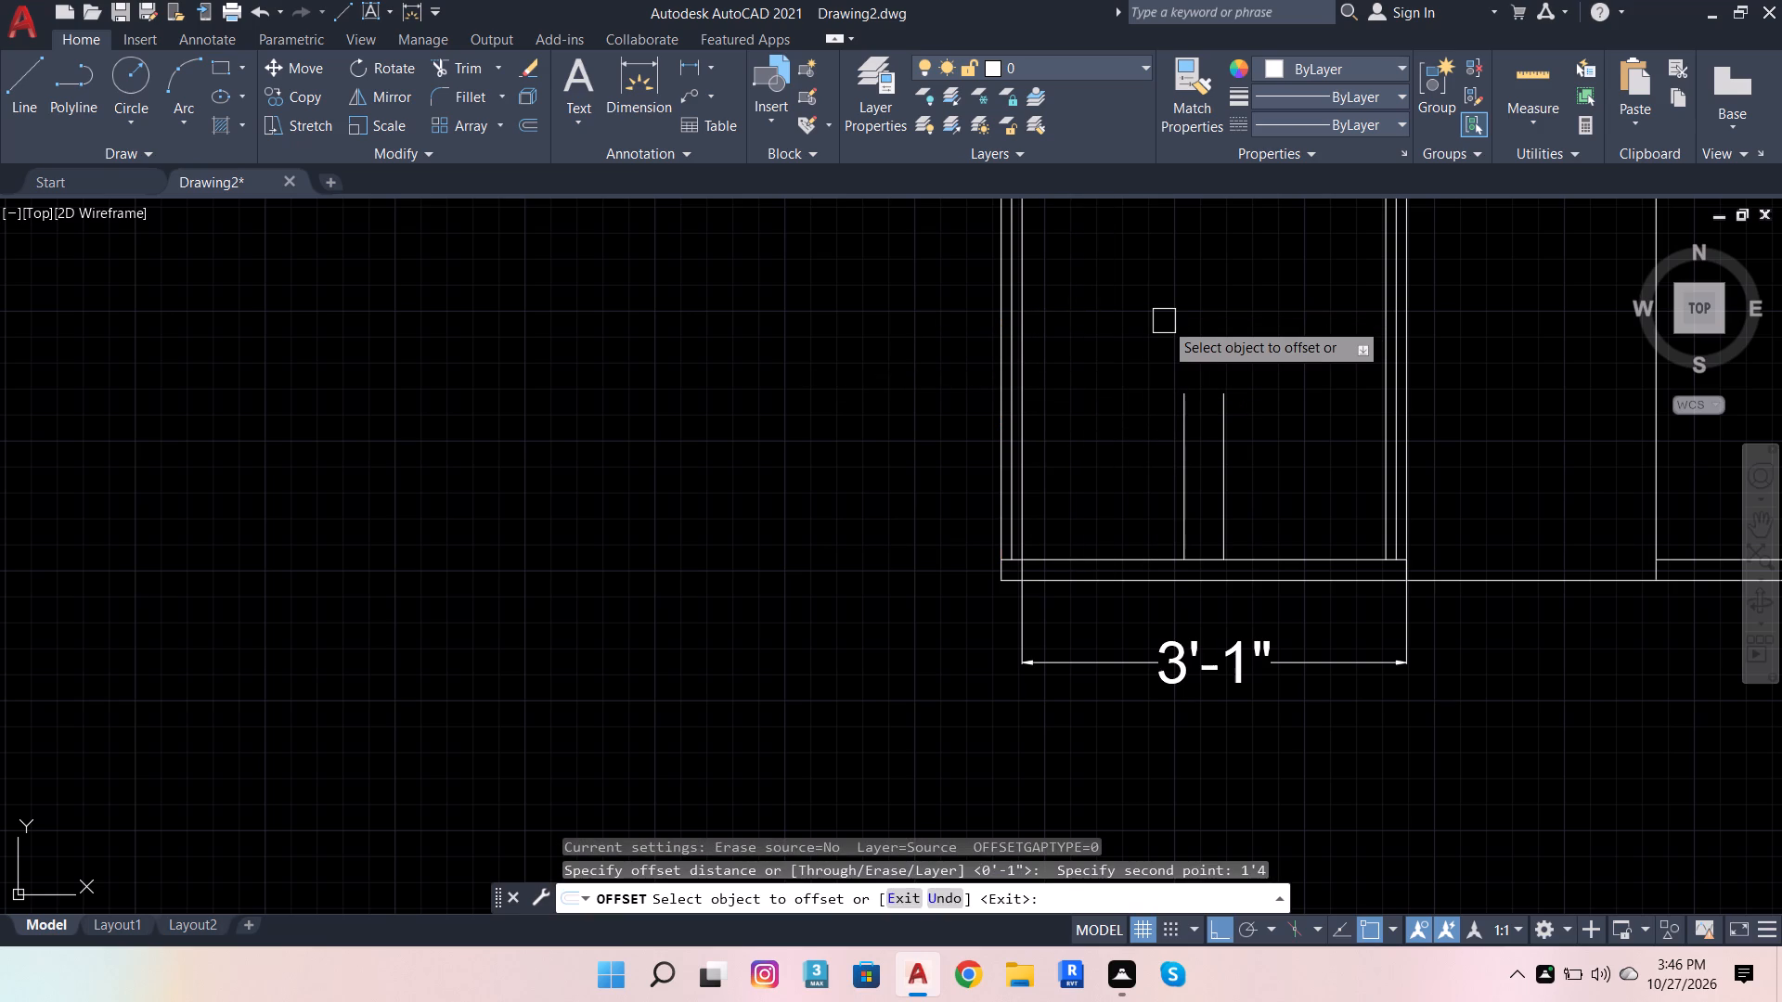
pyautogui.click(1067, 551)
pyautogui.click(1038, 392)
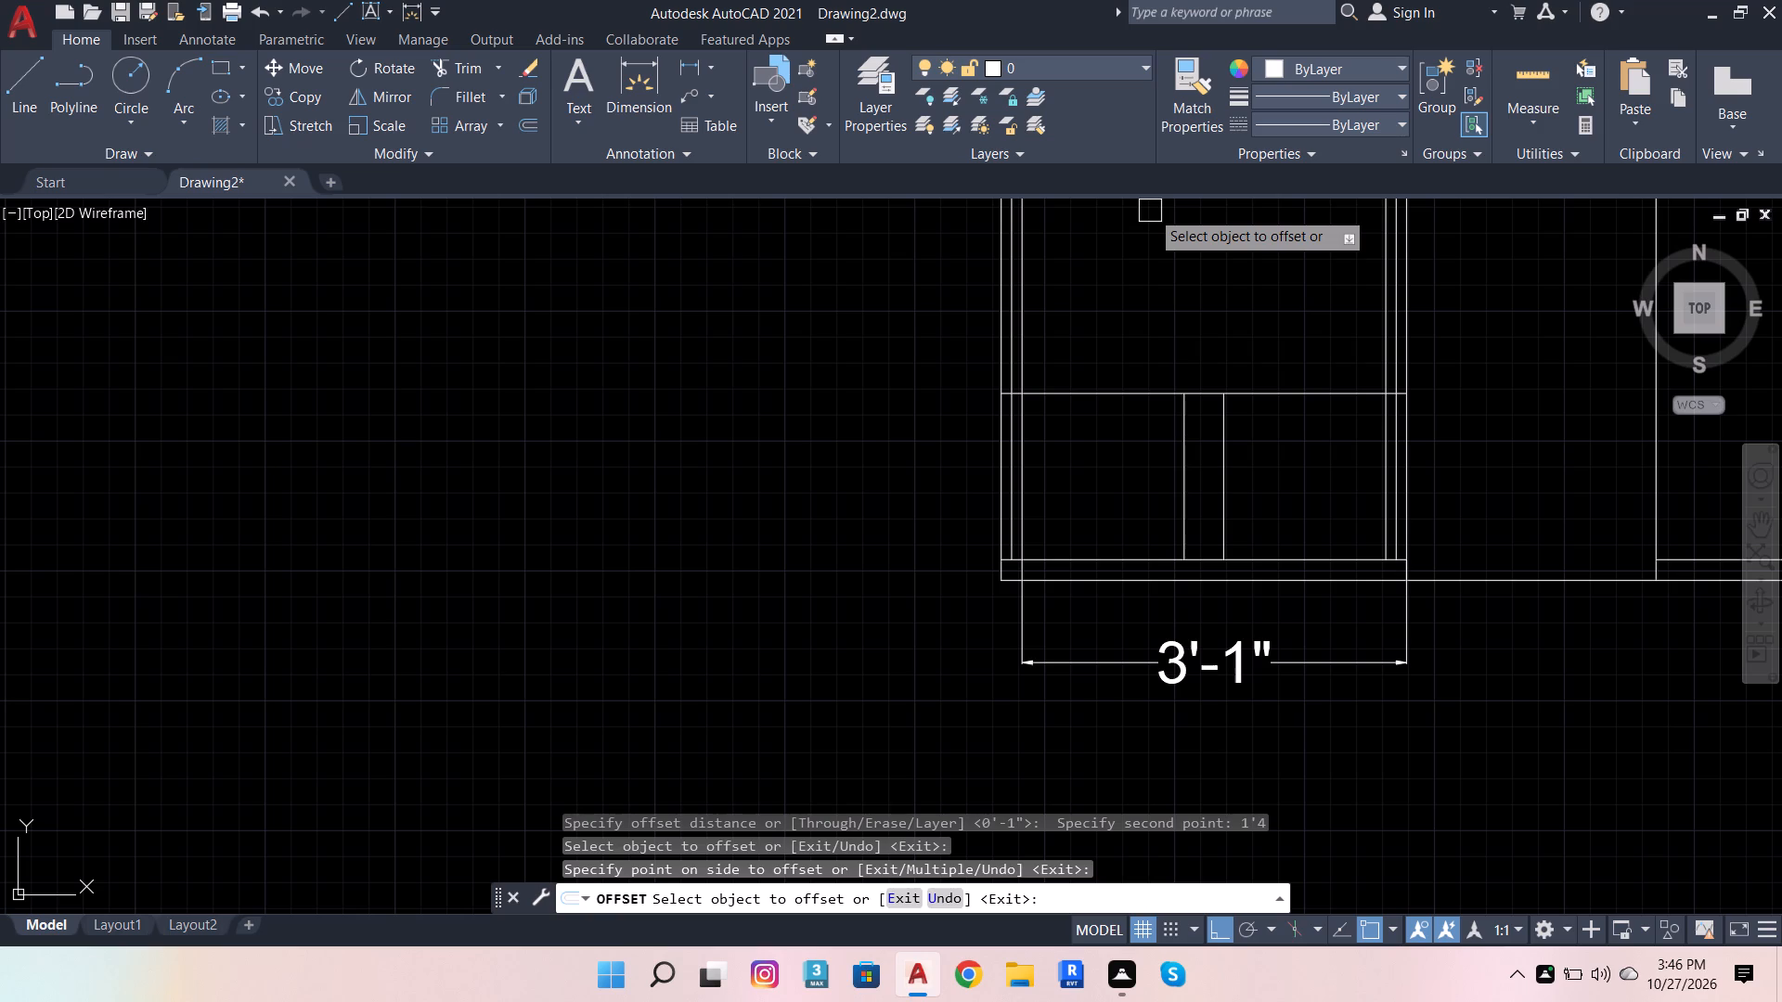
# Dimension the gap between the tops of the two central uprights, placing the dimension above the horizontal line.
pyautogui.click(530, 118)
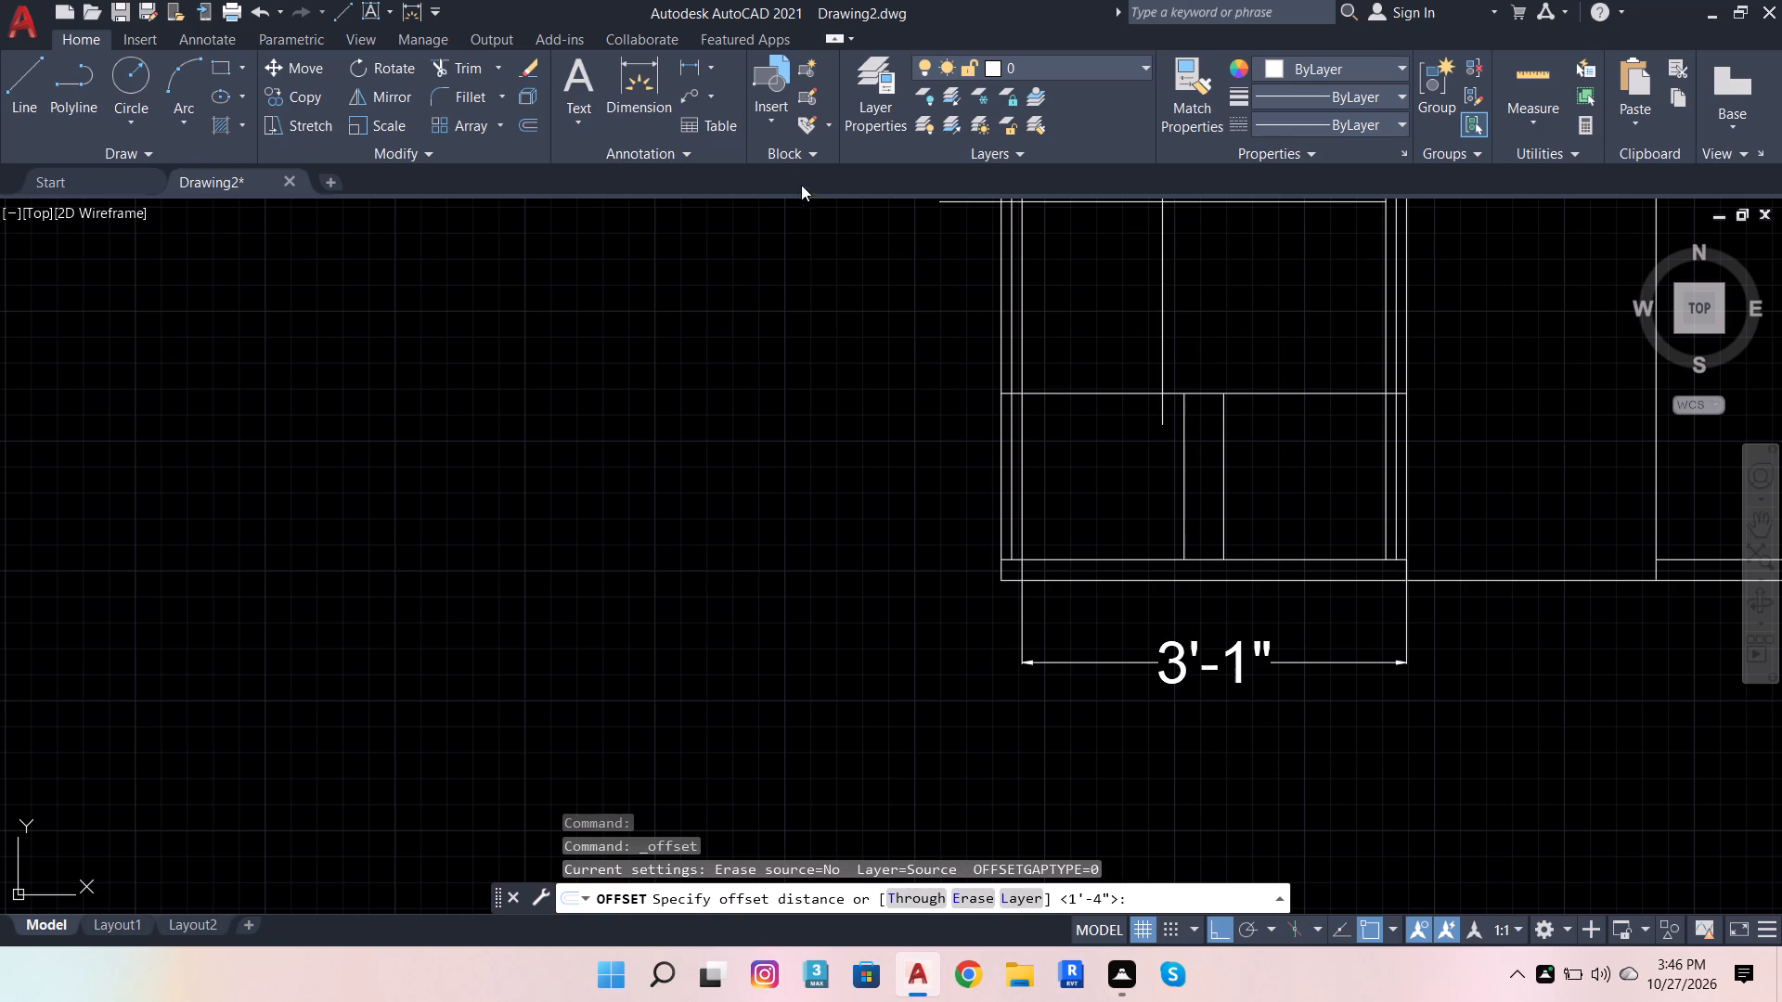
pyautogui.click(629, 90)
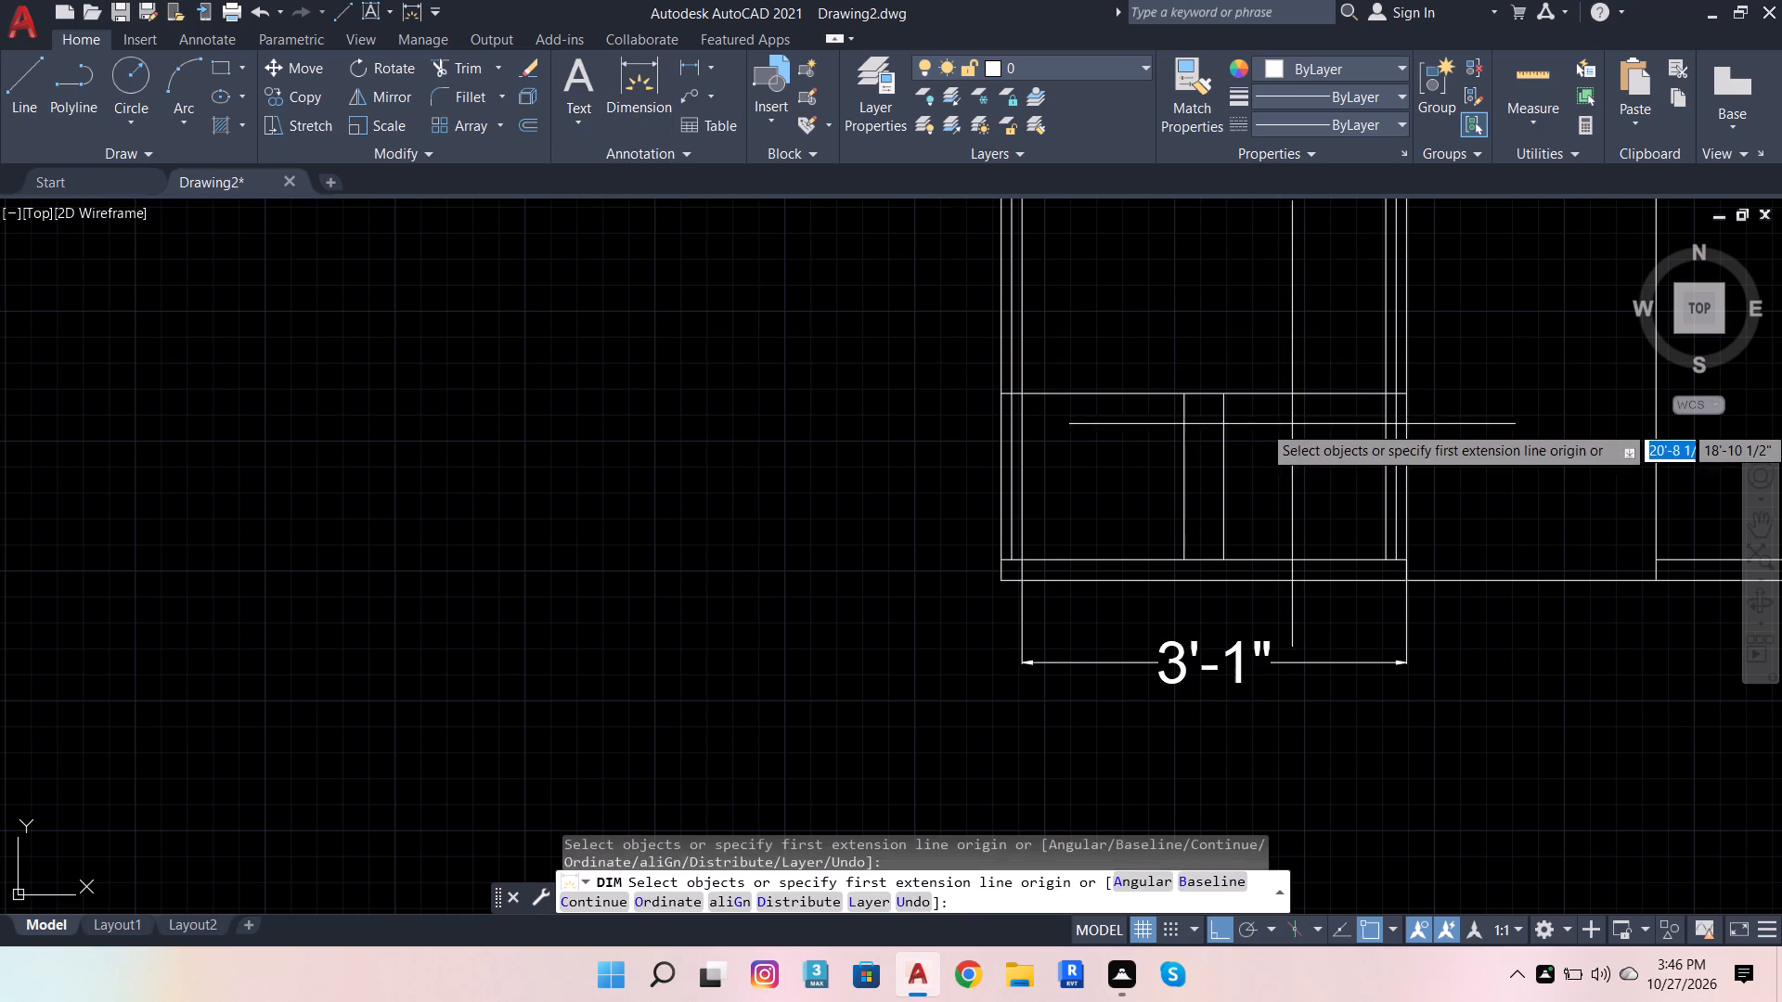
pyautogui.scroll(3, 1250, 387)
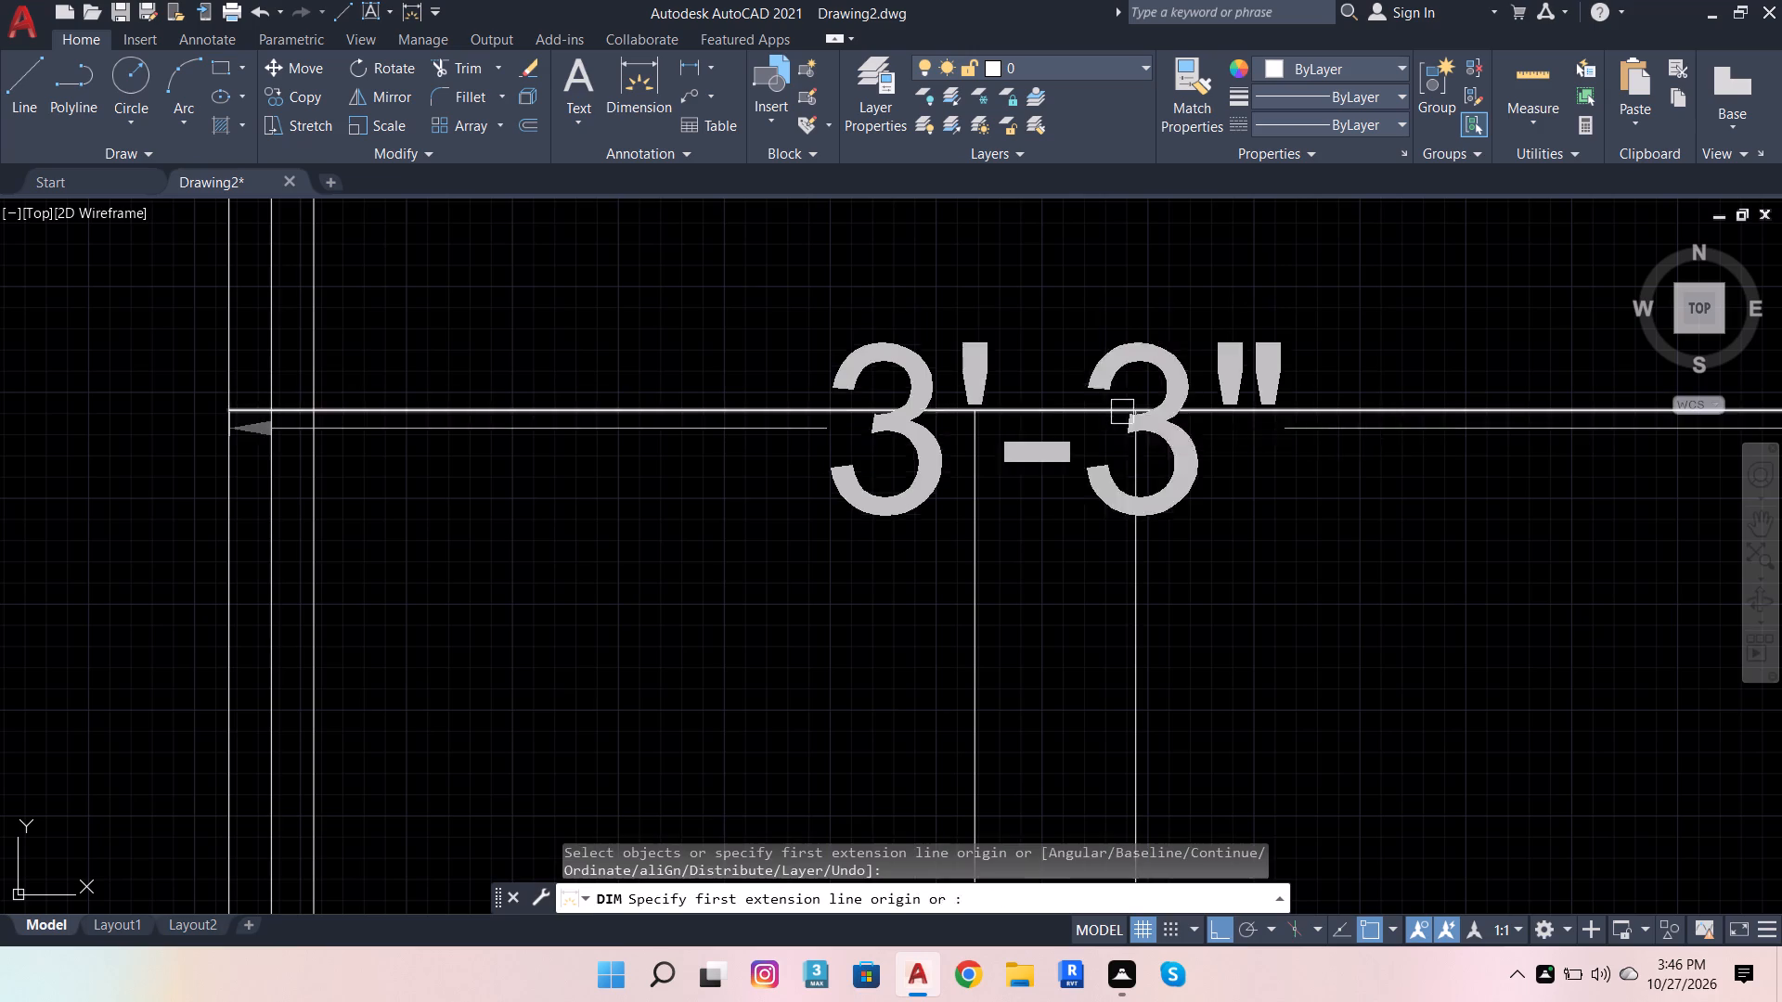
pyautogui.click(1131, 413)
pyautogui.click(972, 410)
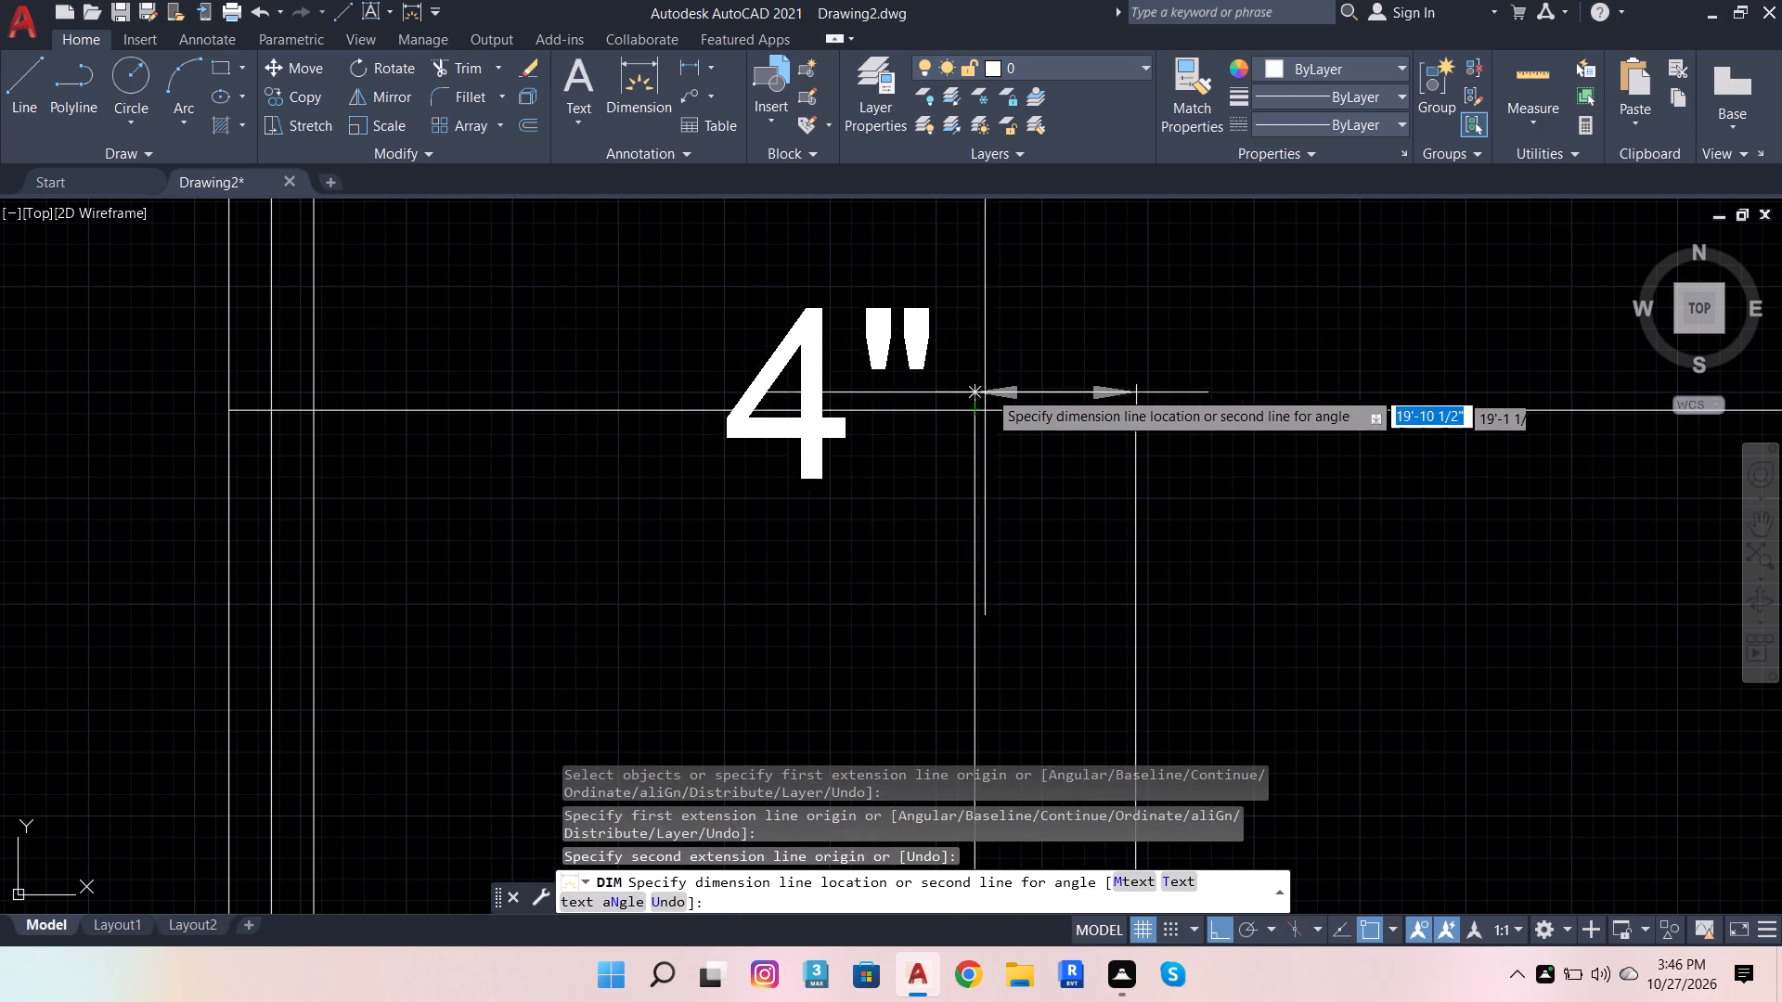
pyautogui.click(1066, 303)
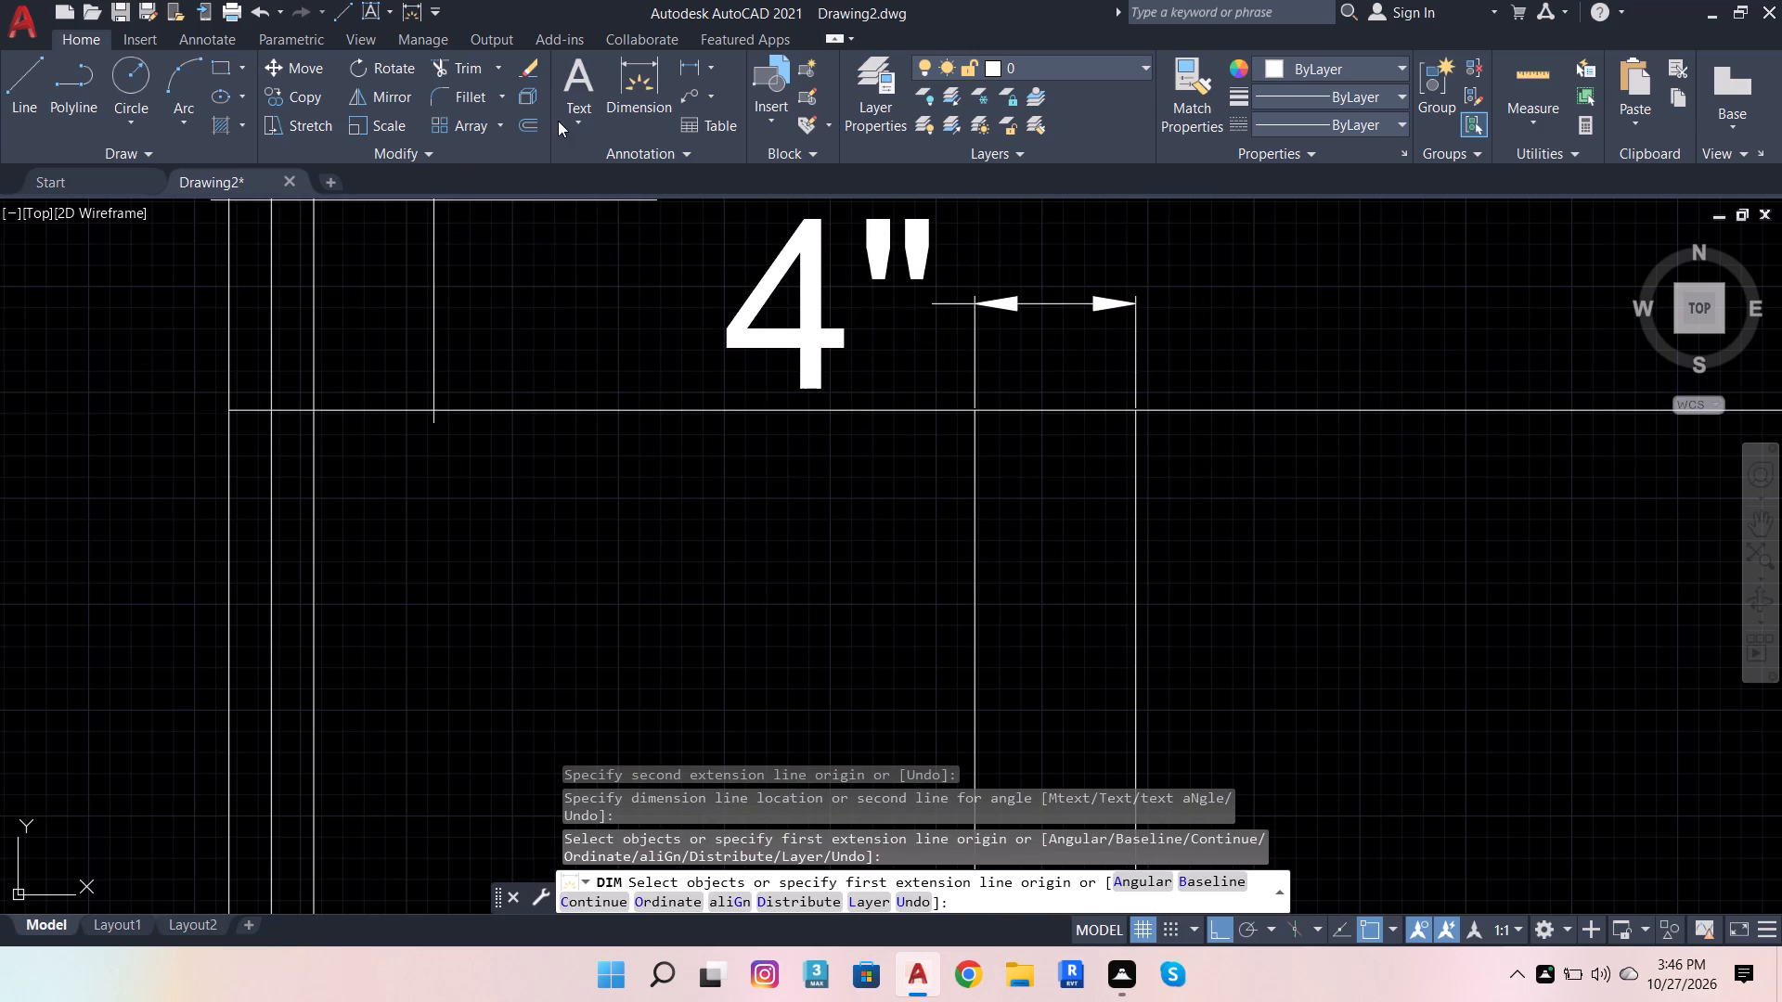
# Offset the left central upright 1" to the right, repeating from each new line for three evenly spaced lines between the uprights.
pyautogui.click(558, 121)
pyautogui.click(525, 133)
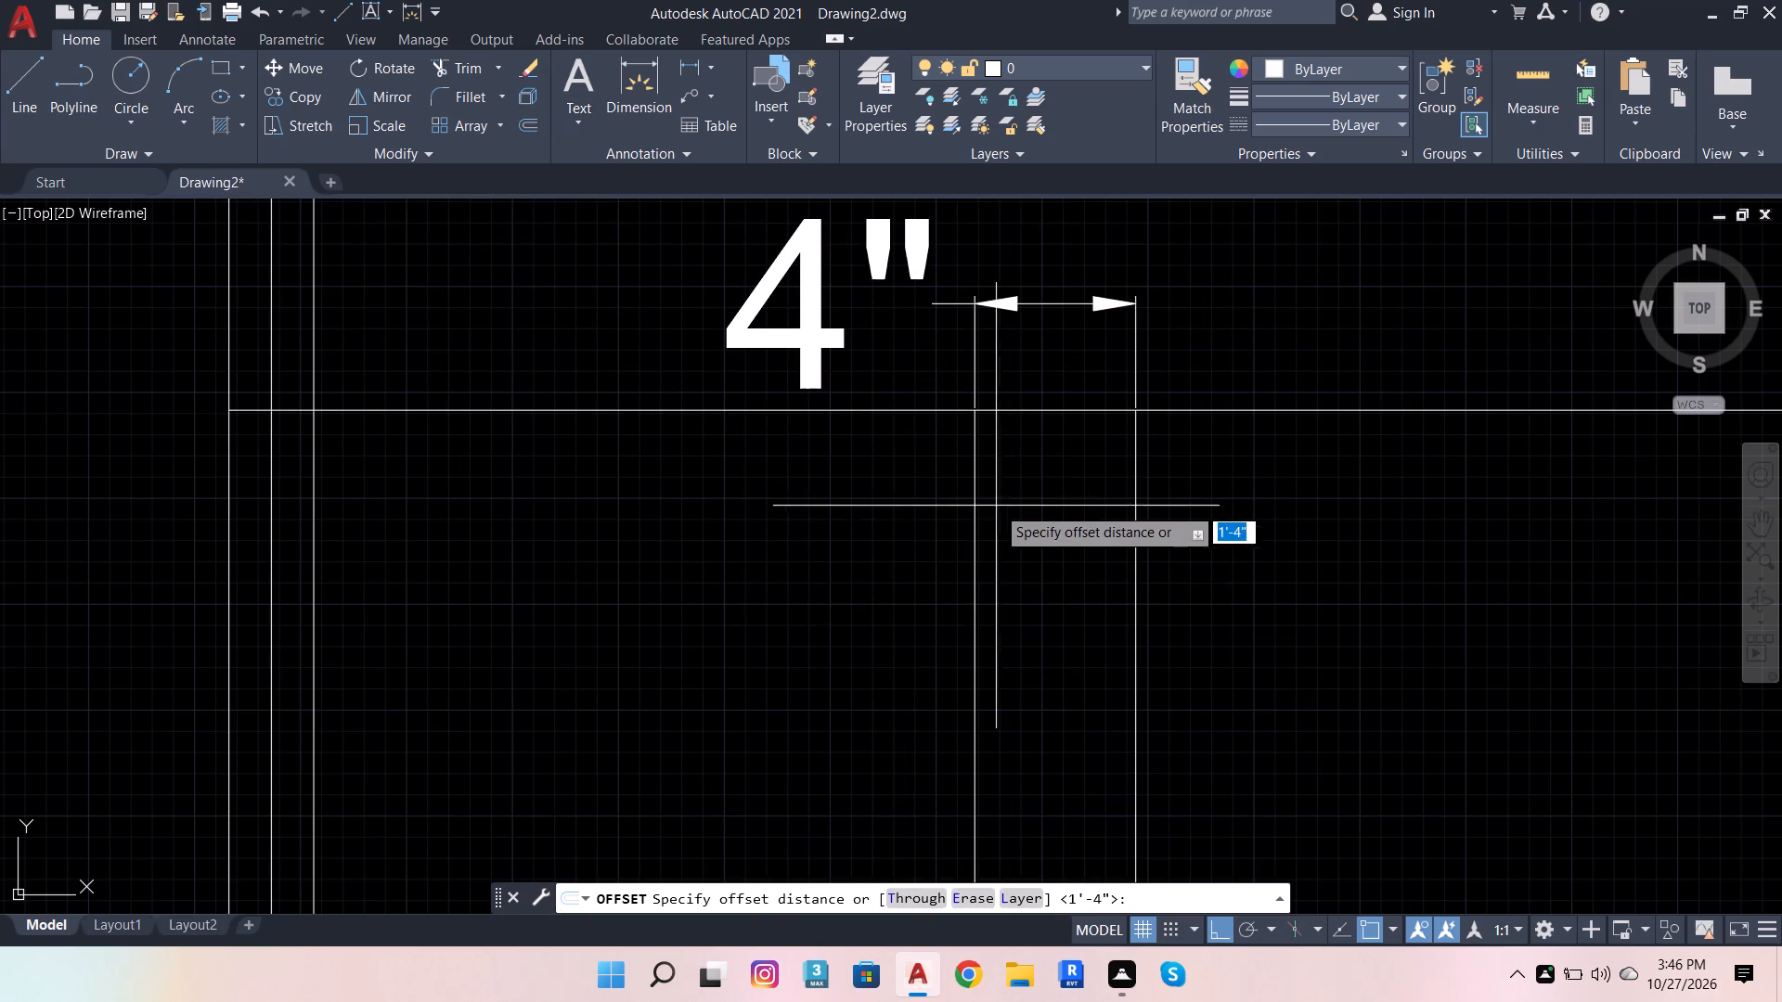
pyautogui.click(975, 410)
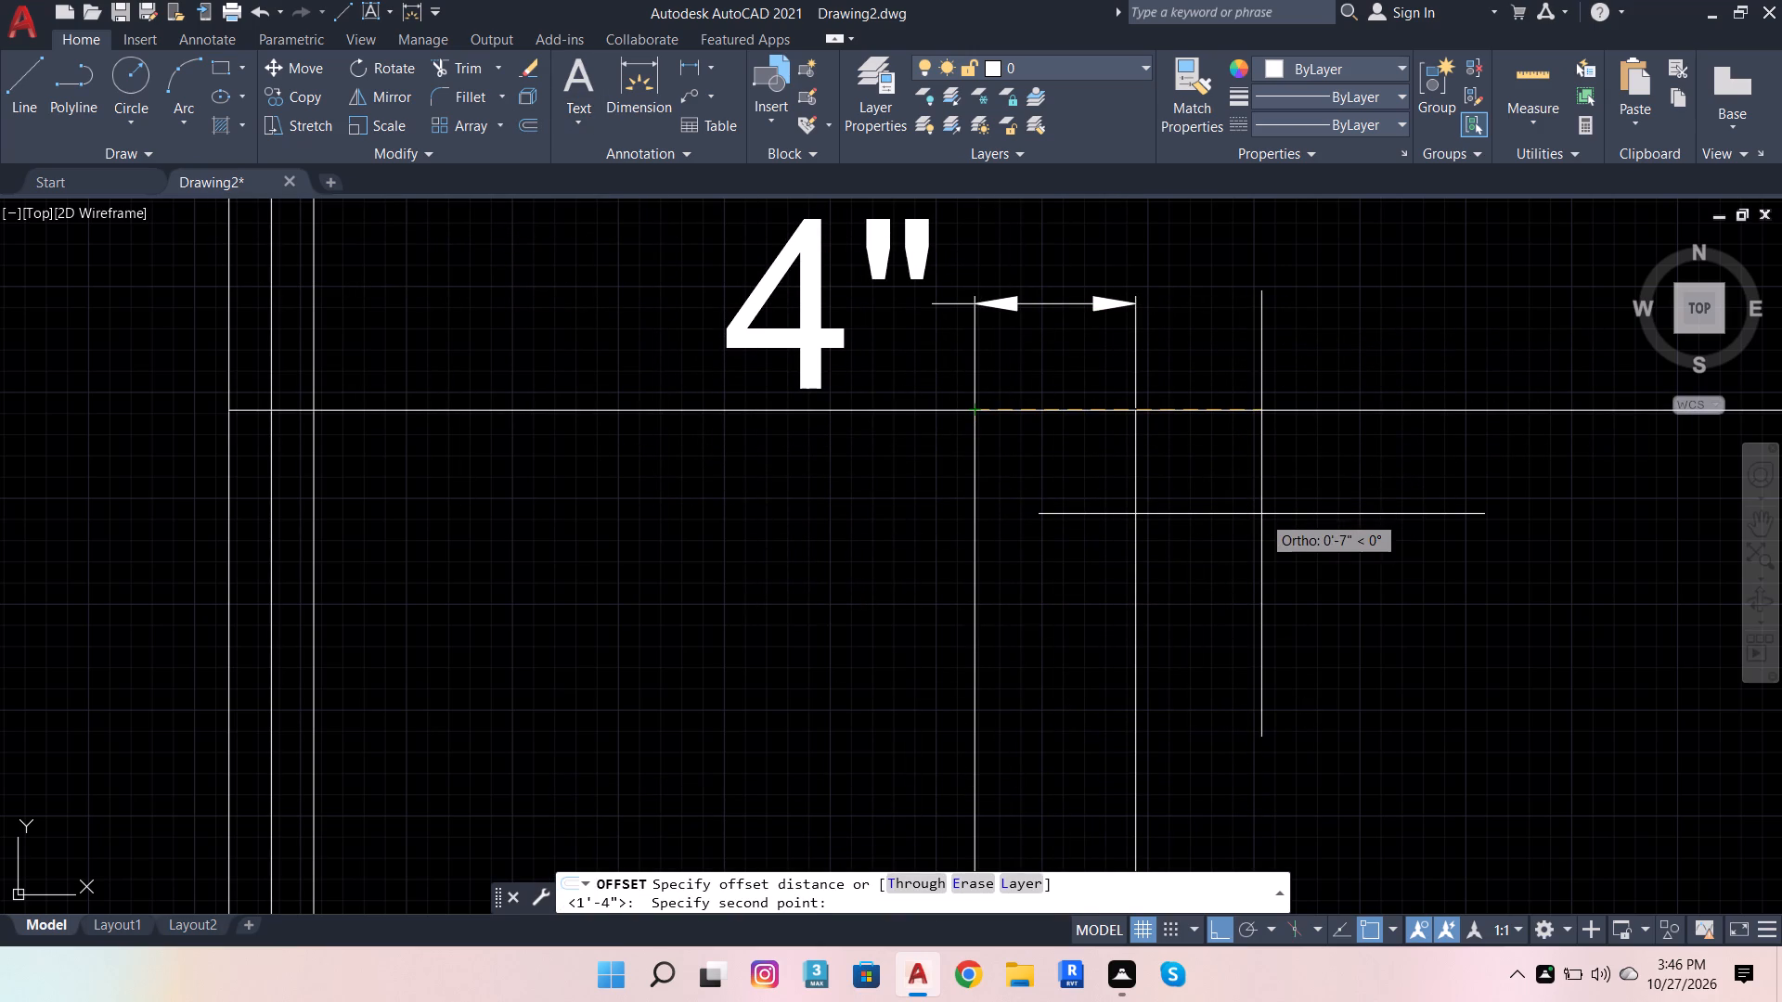
pyautogui.press('1')
pyautogui.press('Return')
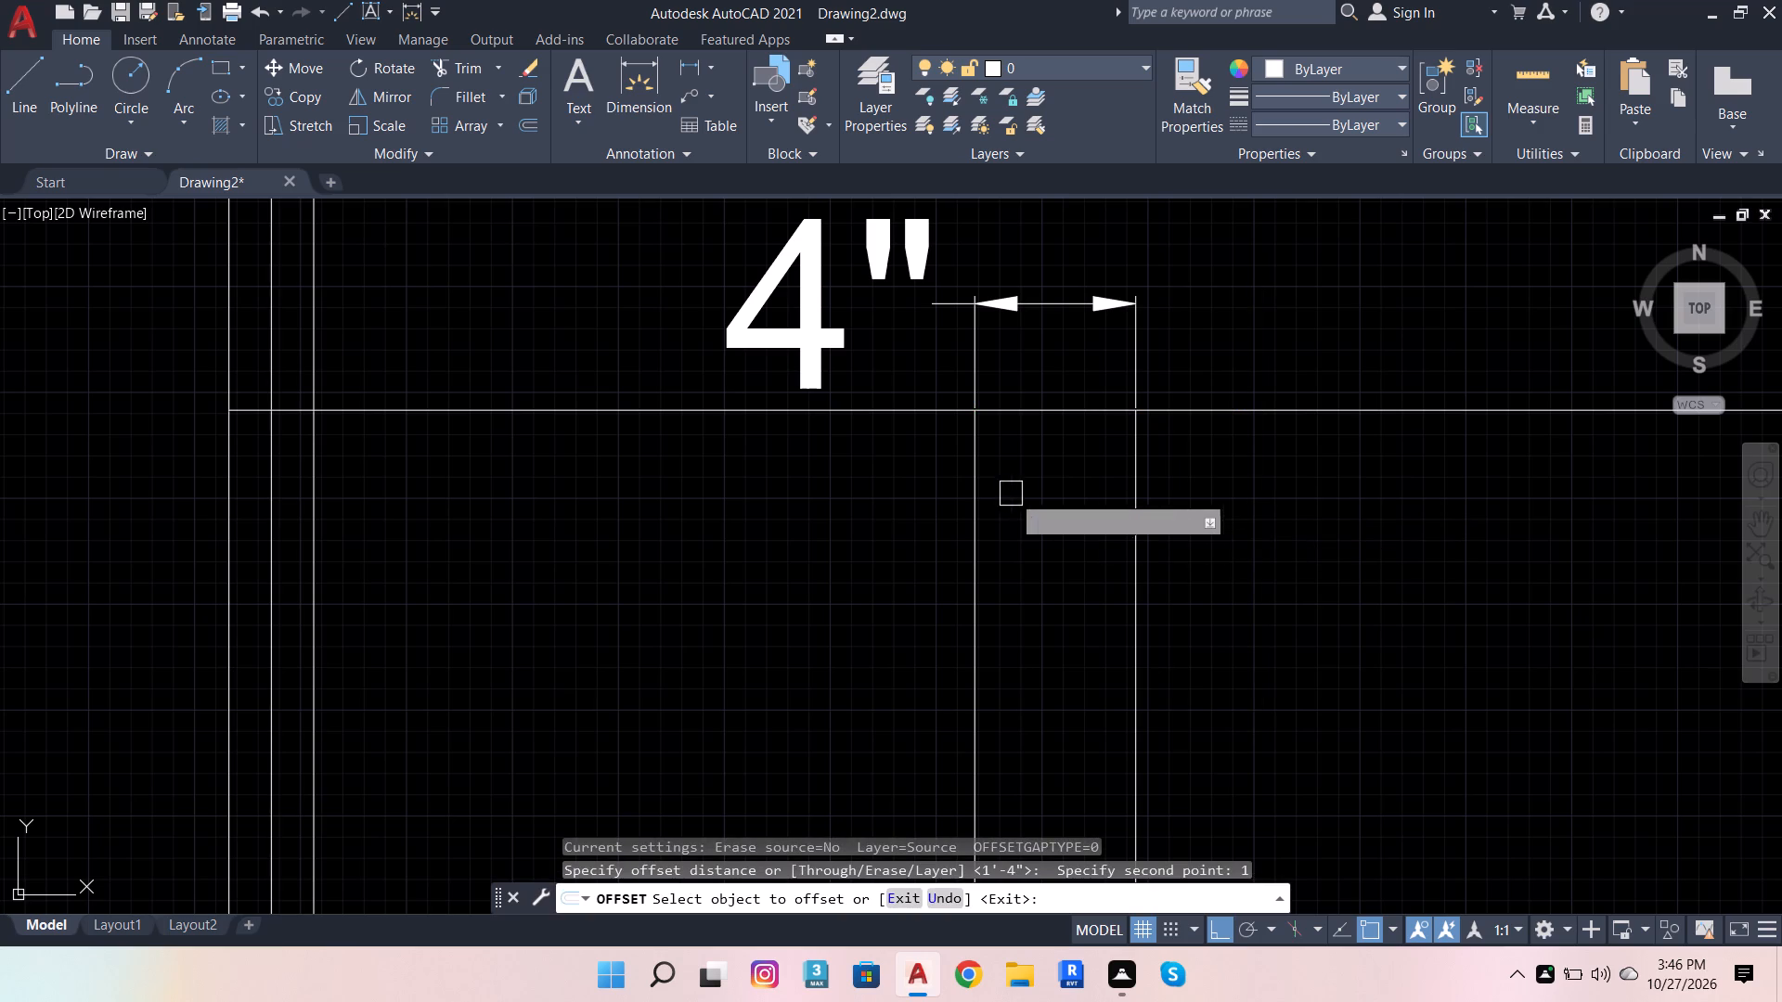
pyautogui.click(984, 466)
pyautogui.click(1014, 475)
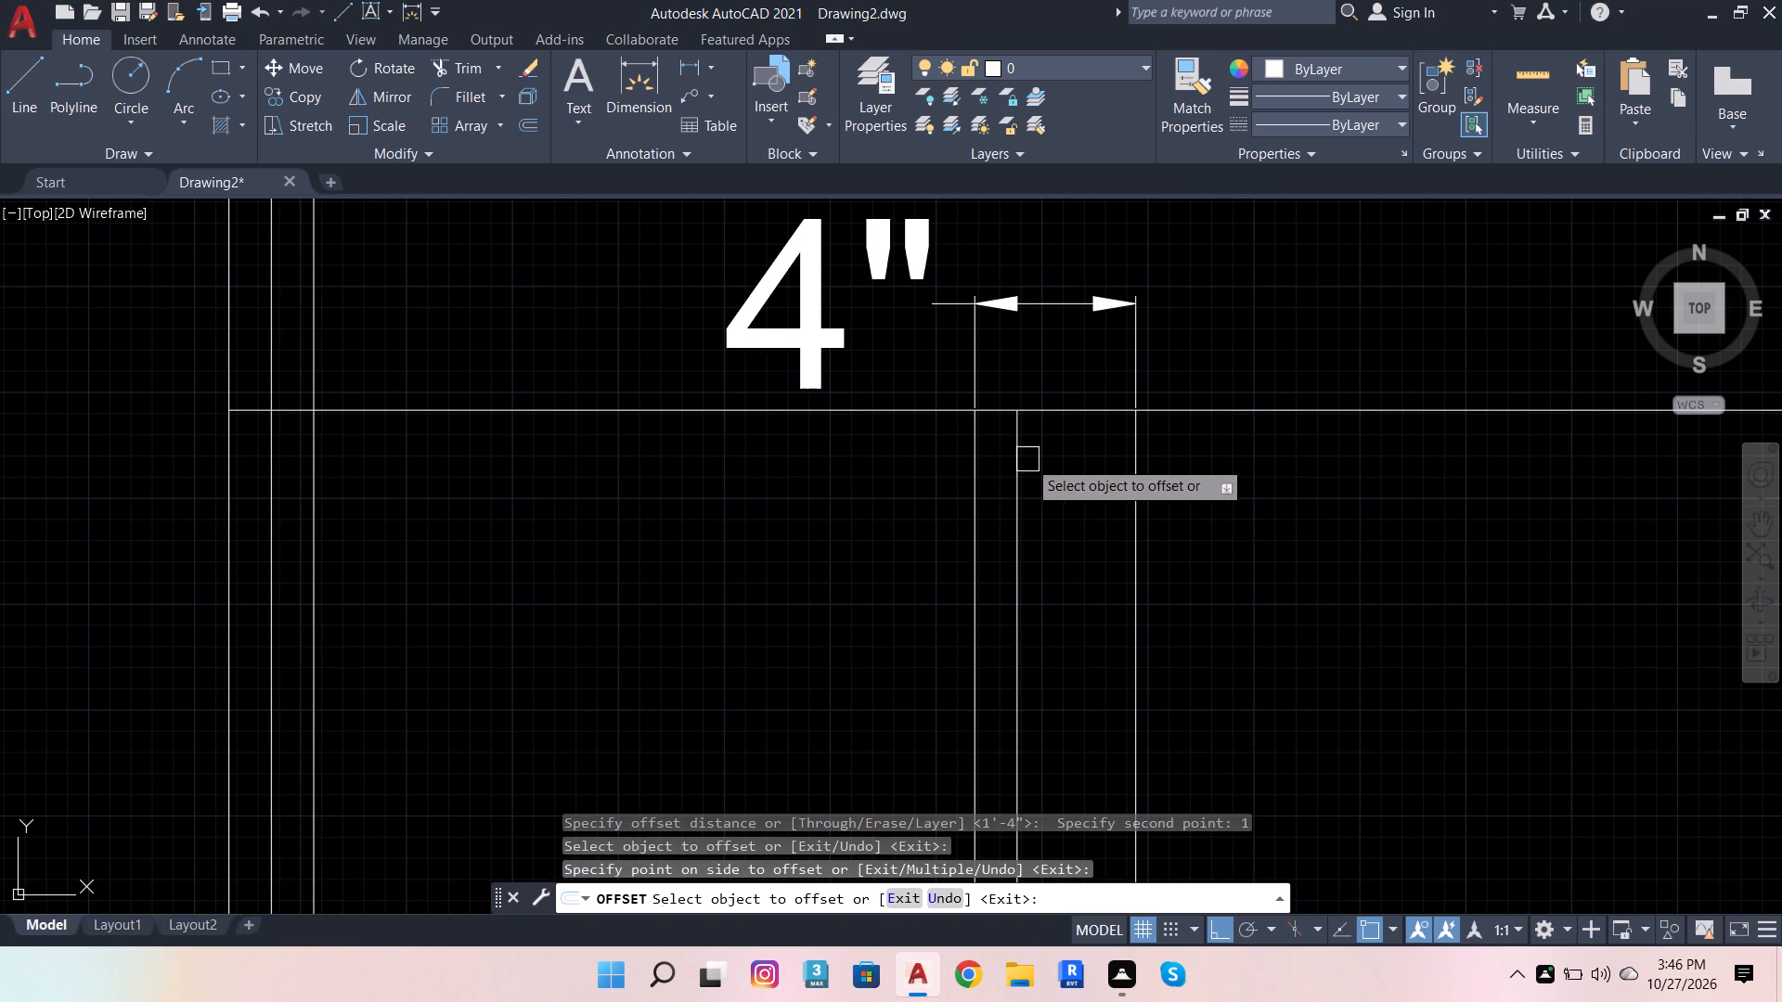
pyautogui.click(1027, 459)
pyautogui.click(1064, 463)
pyautogui.moveTo(1063, 459); pyautogui.dragTo(1072, 461)
pyautogui.click(1097, 462)
pyautogui.scroll(-3, 1145, 487)
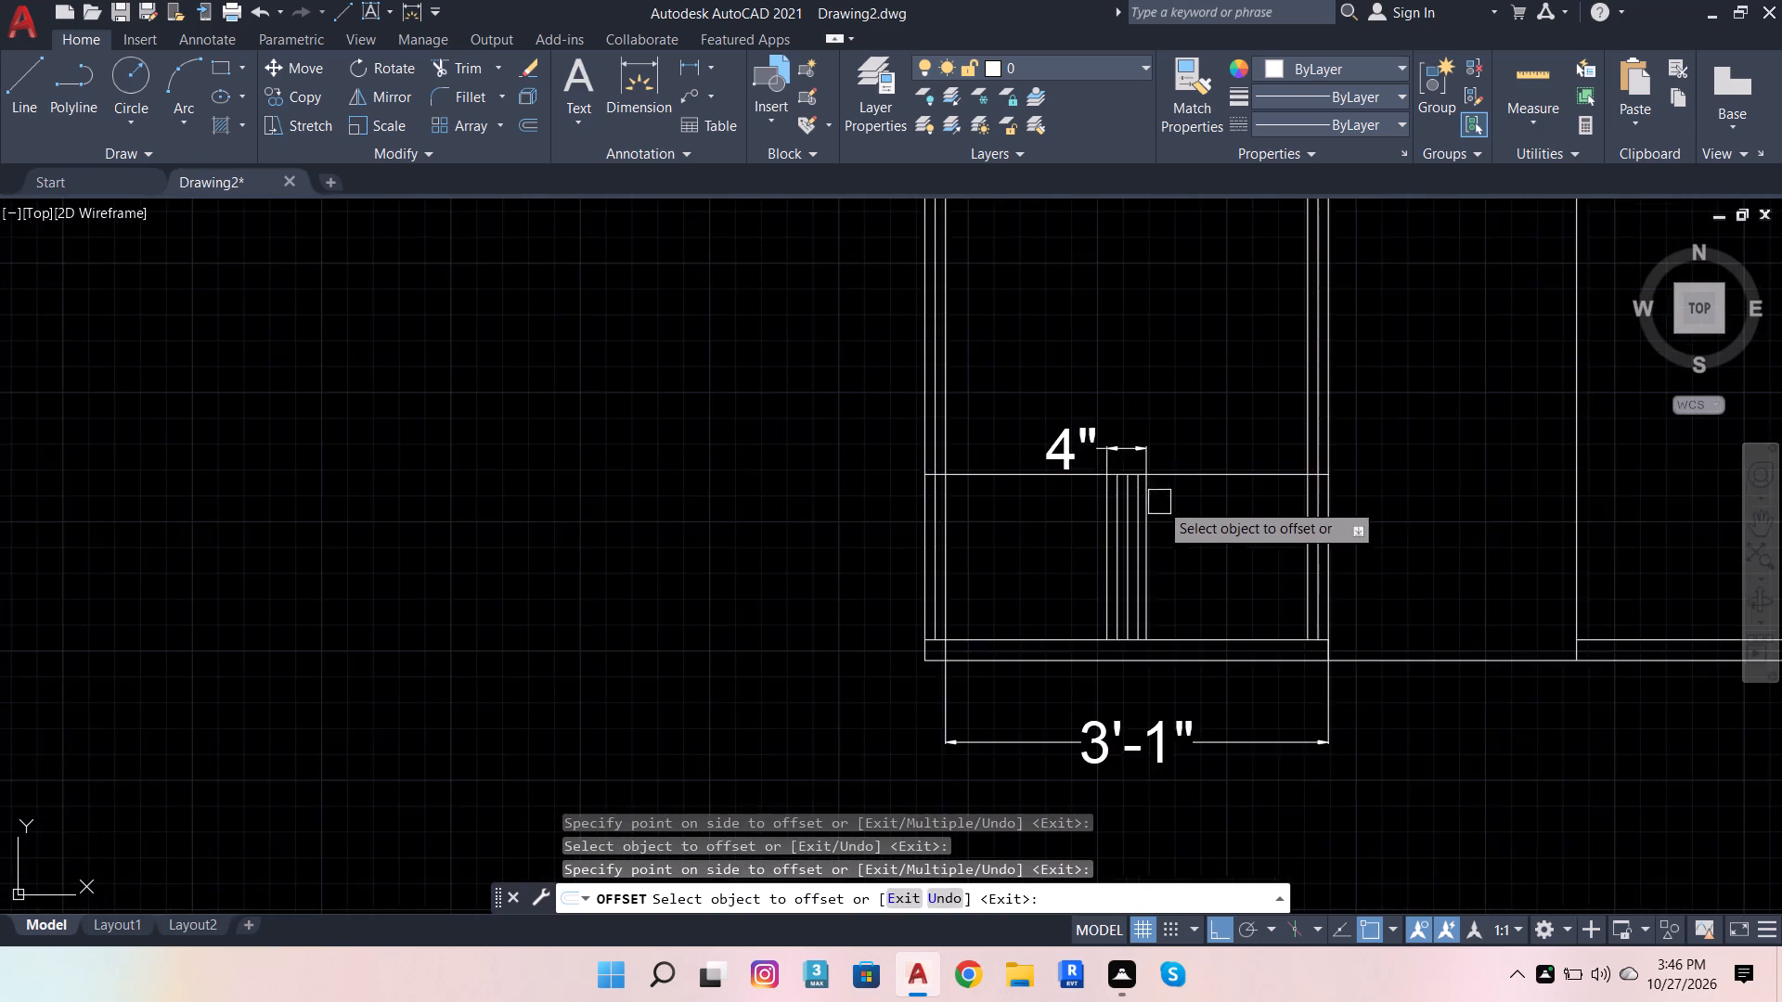
pyautogui.scroll(3, 1167, 507)
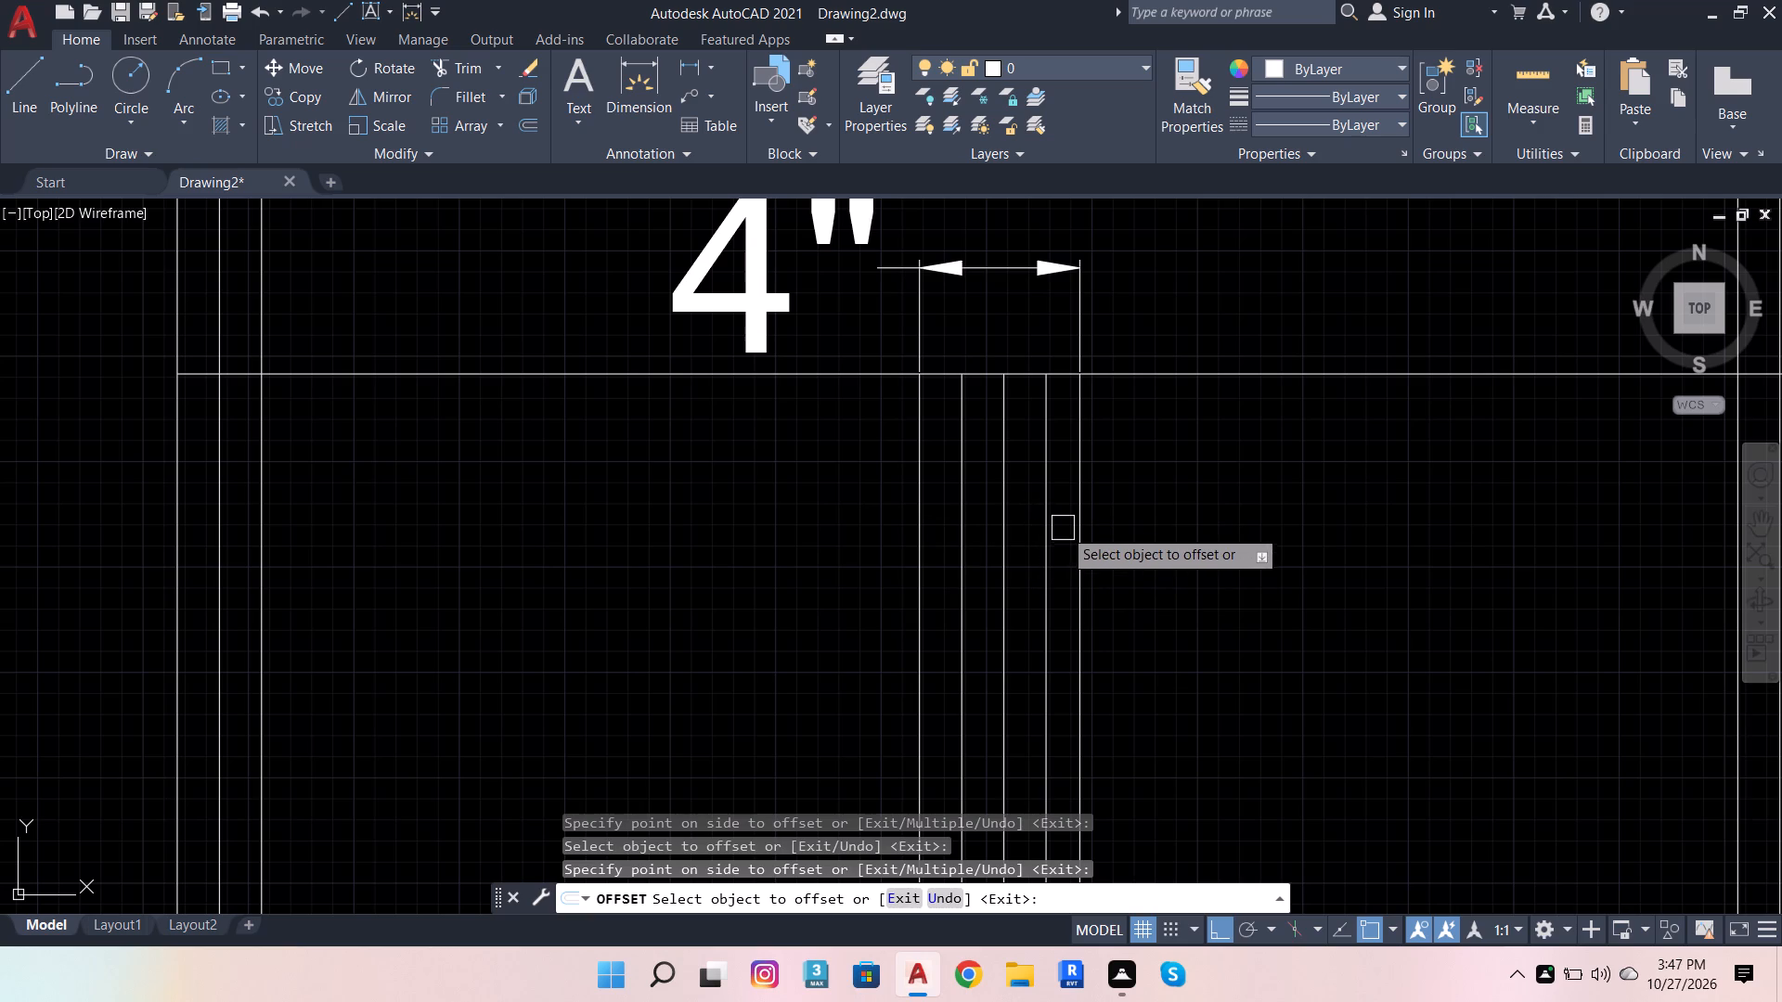
pyautogui.scroll(-2, 907, 440)
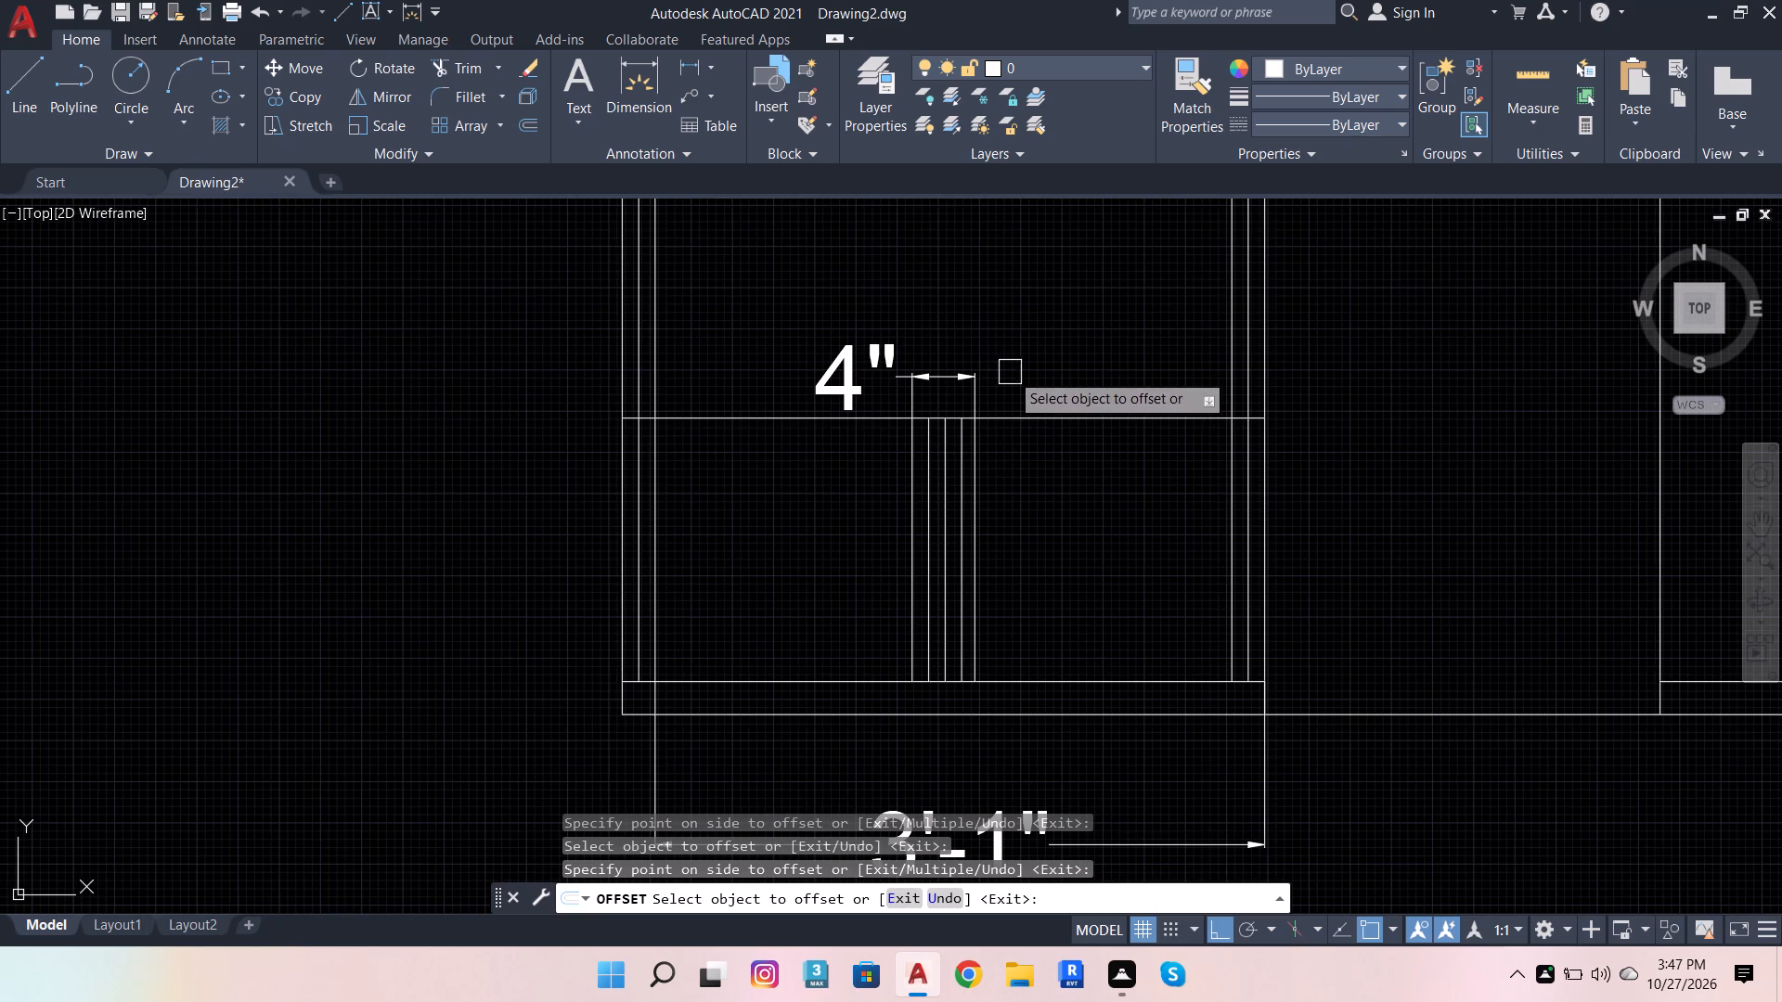
pyautogui.press('Escape')
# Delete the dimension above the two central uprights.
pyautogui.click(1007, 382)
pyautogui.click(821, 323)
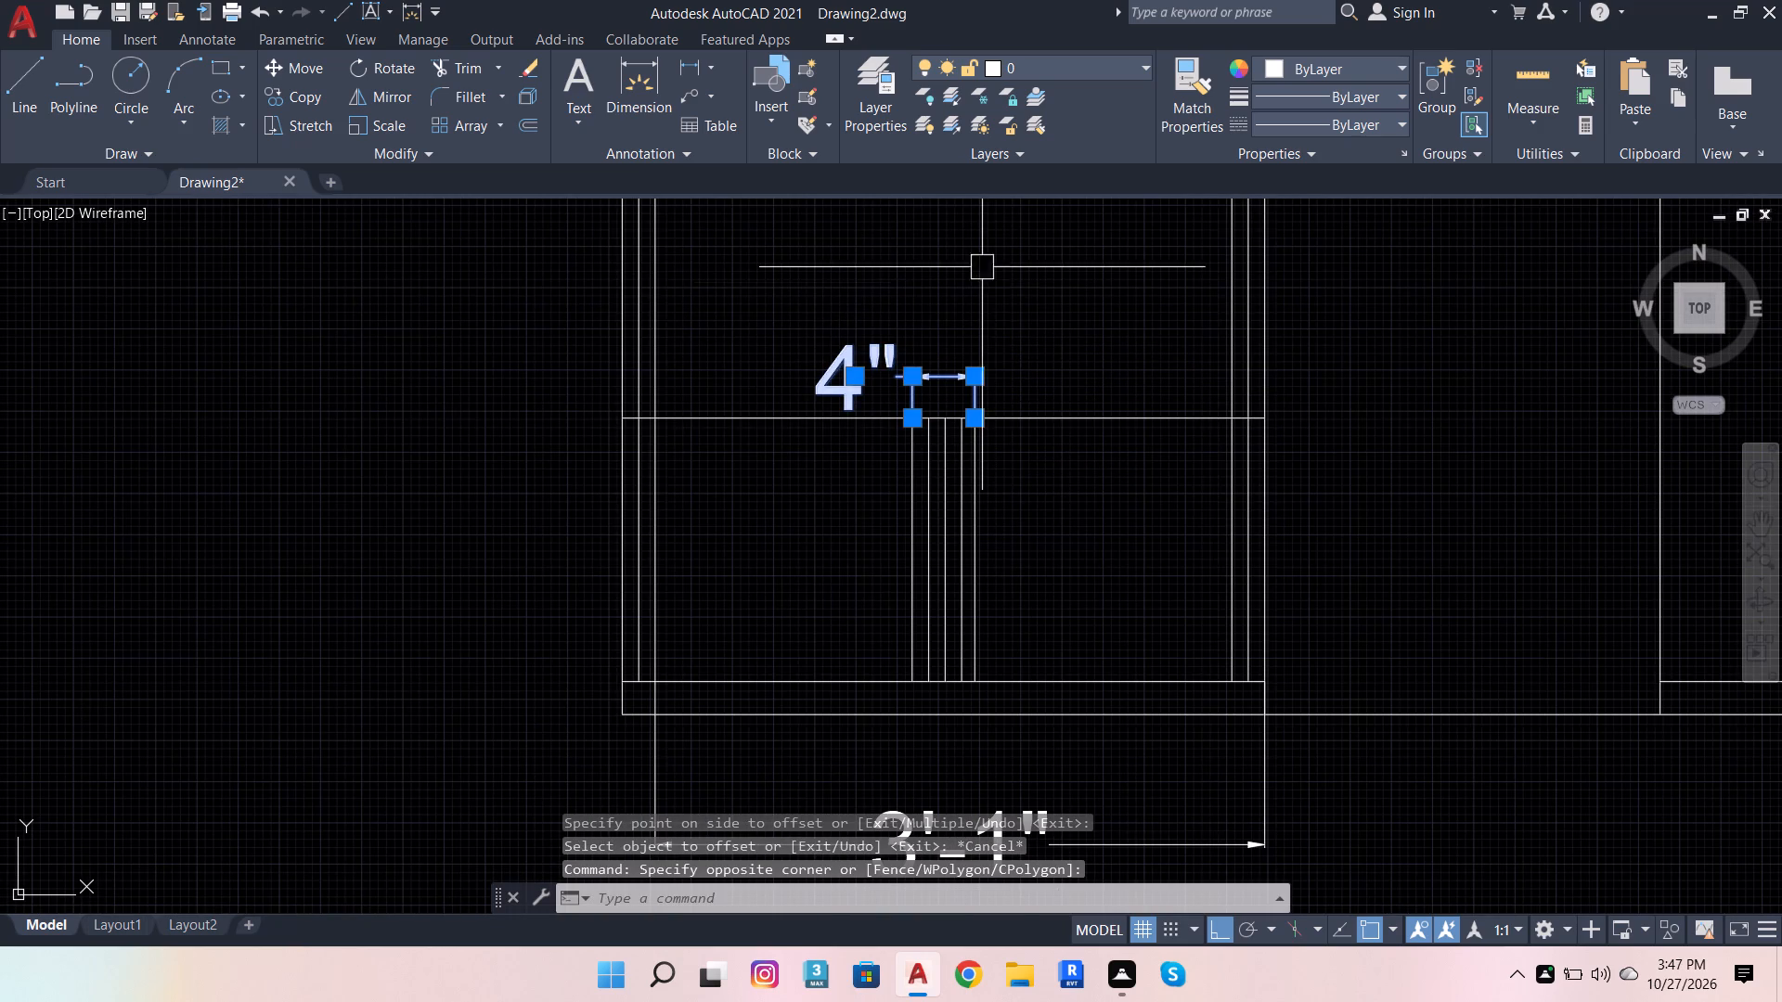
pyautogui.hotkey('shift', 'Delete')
# Offset the horizontal line across the uprights' tops in the first bay, starting the distance from its left end.
pyautogui.scroll(2, 920, 518)
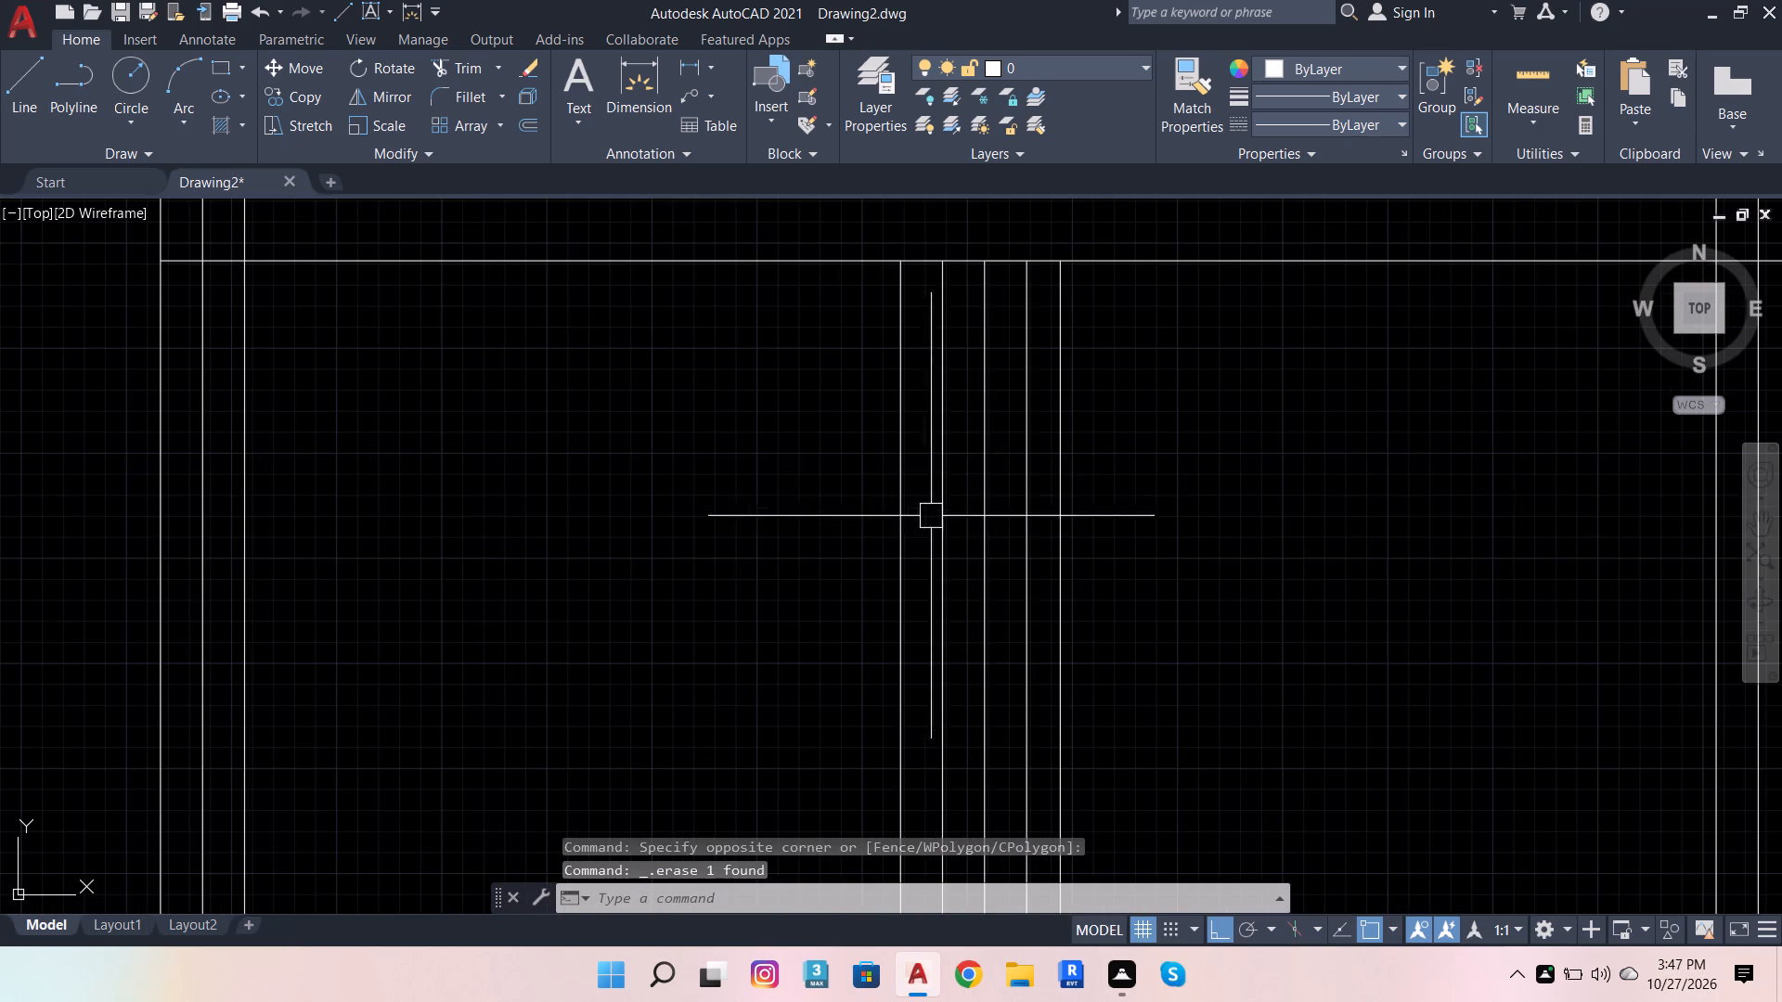
pyautogui.scroll(-2, 1016, 465)
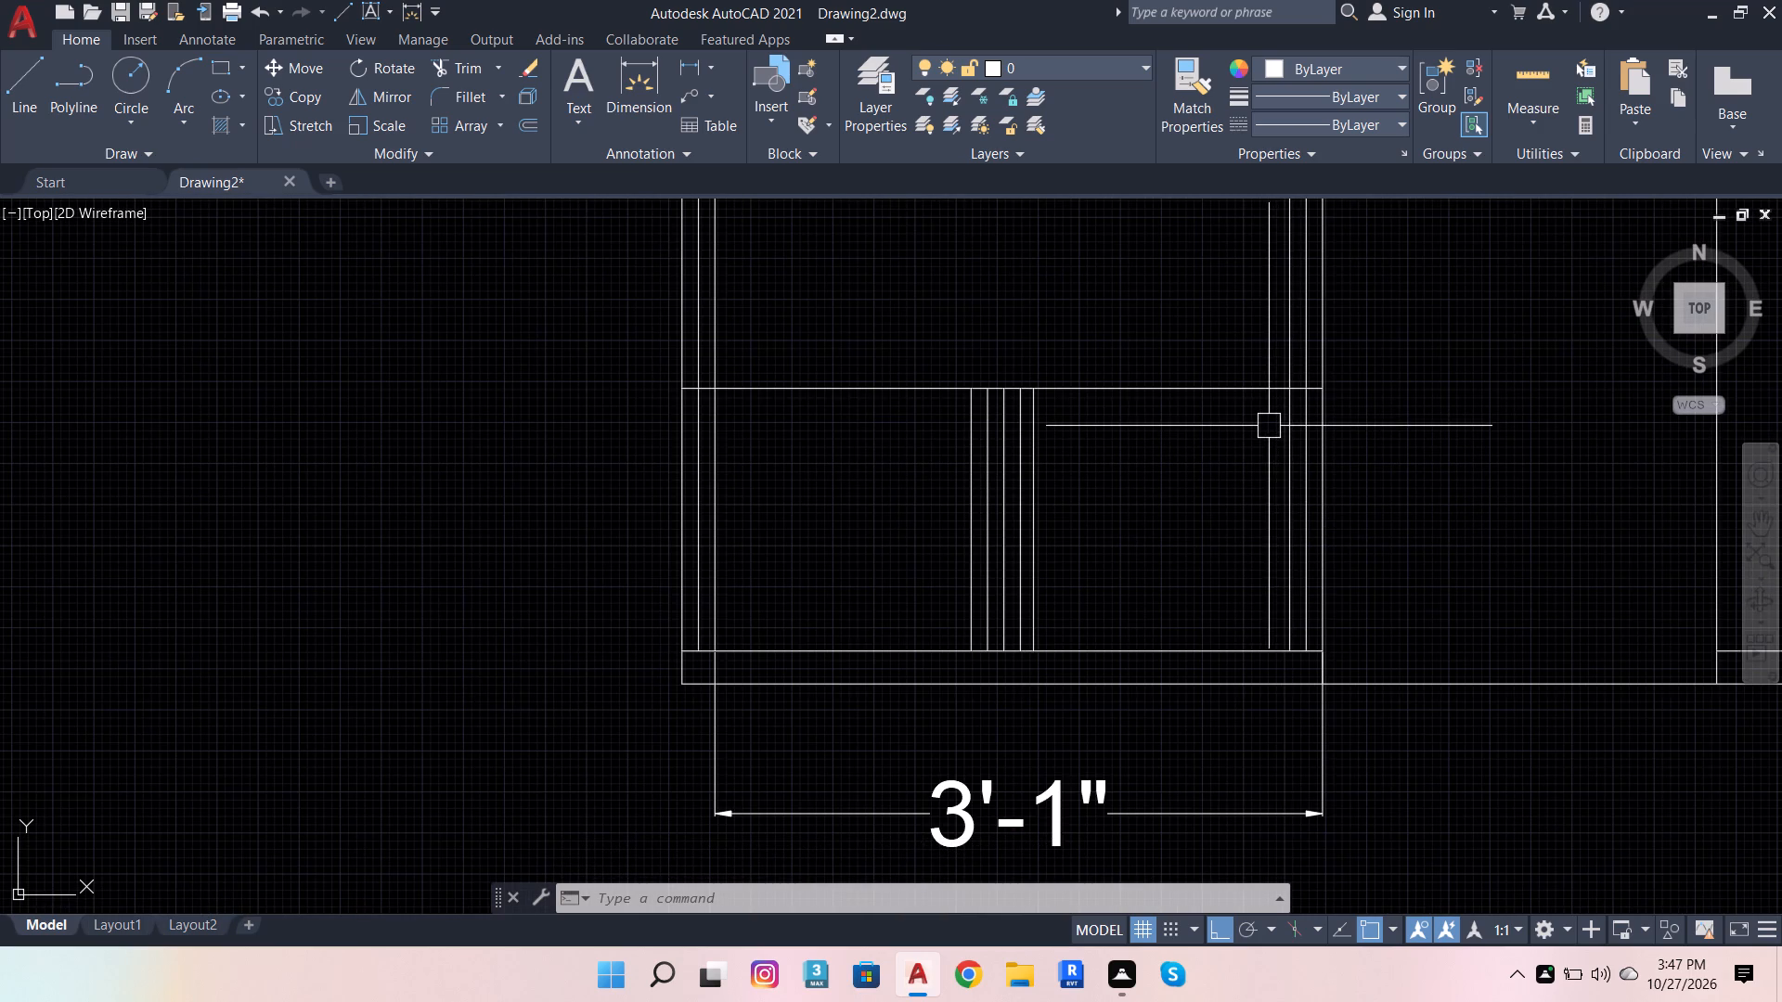
pyautogui.click(1194, 363)
pyautogui.click(1190, 439)
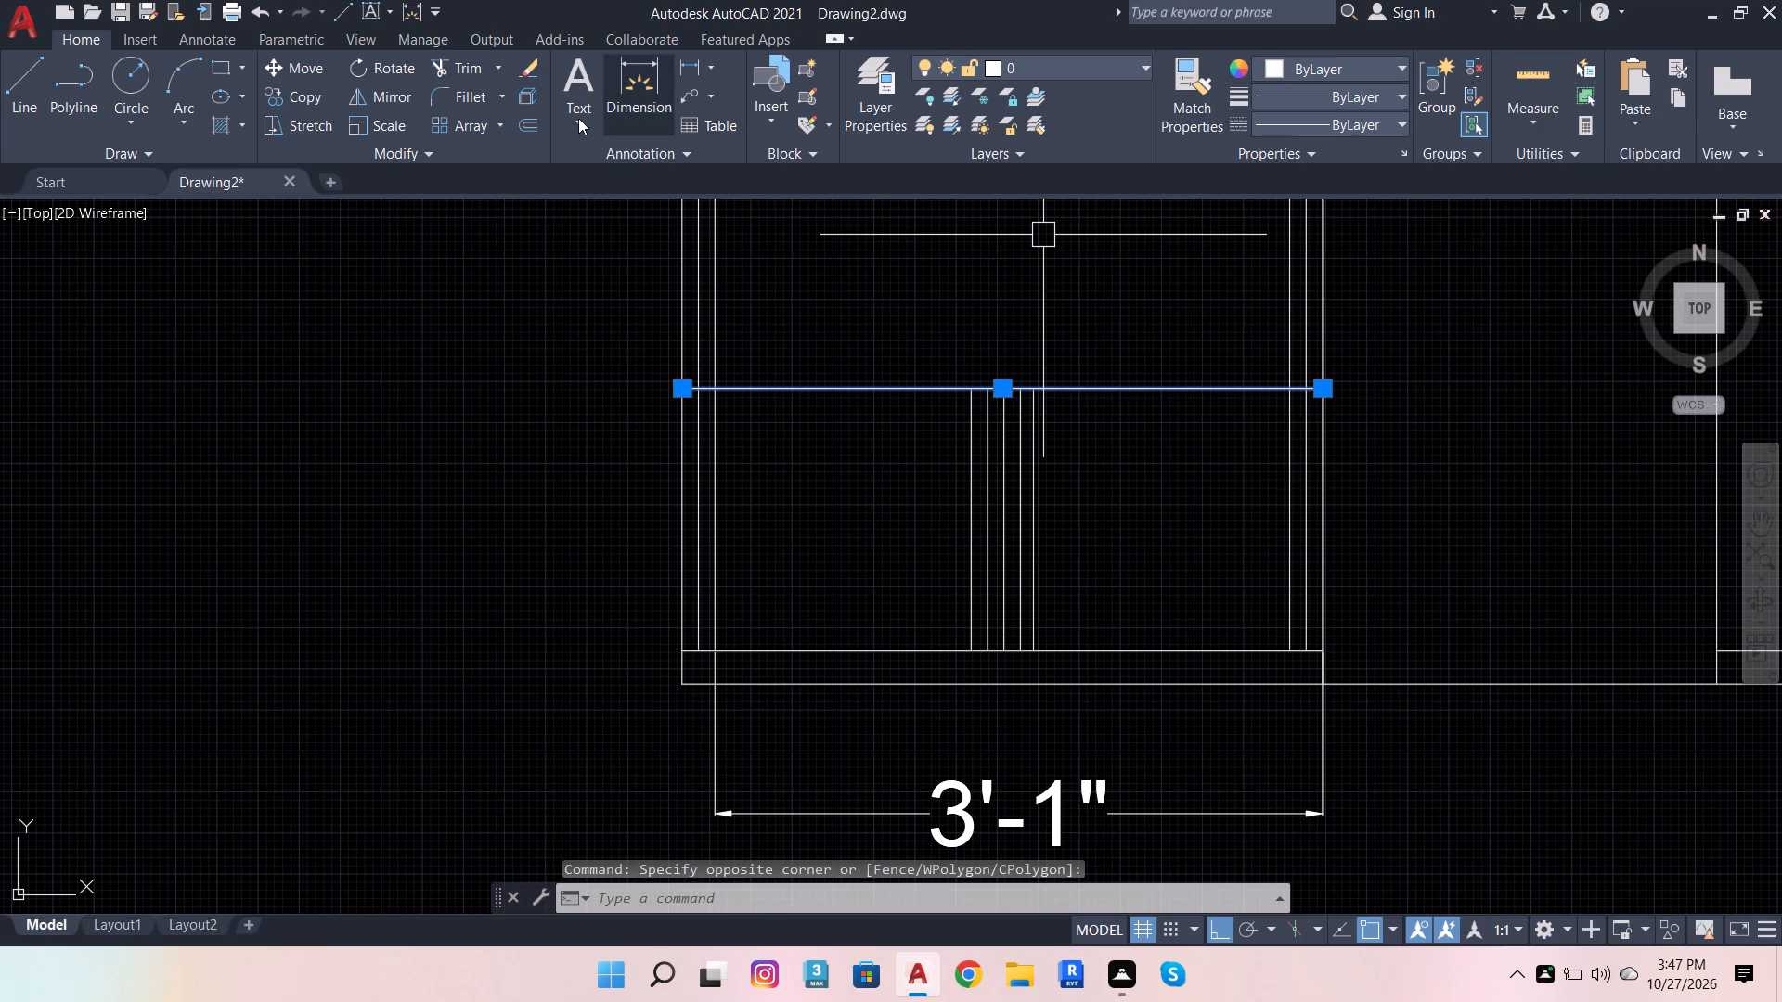
pyautogui.click(529, 131)
pyautogui.click(679, 393)
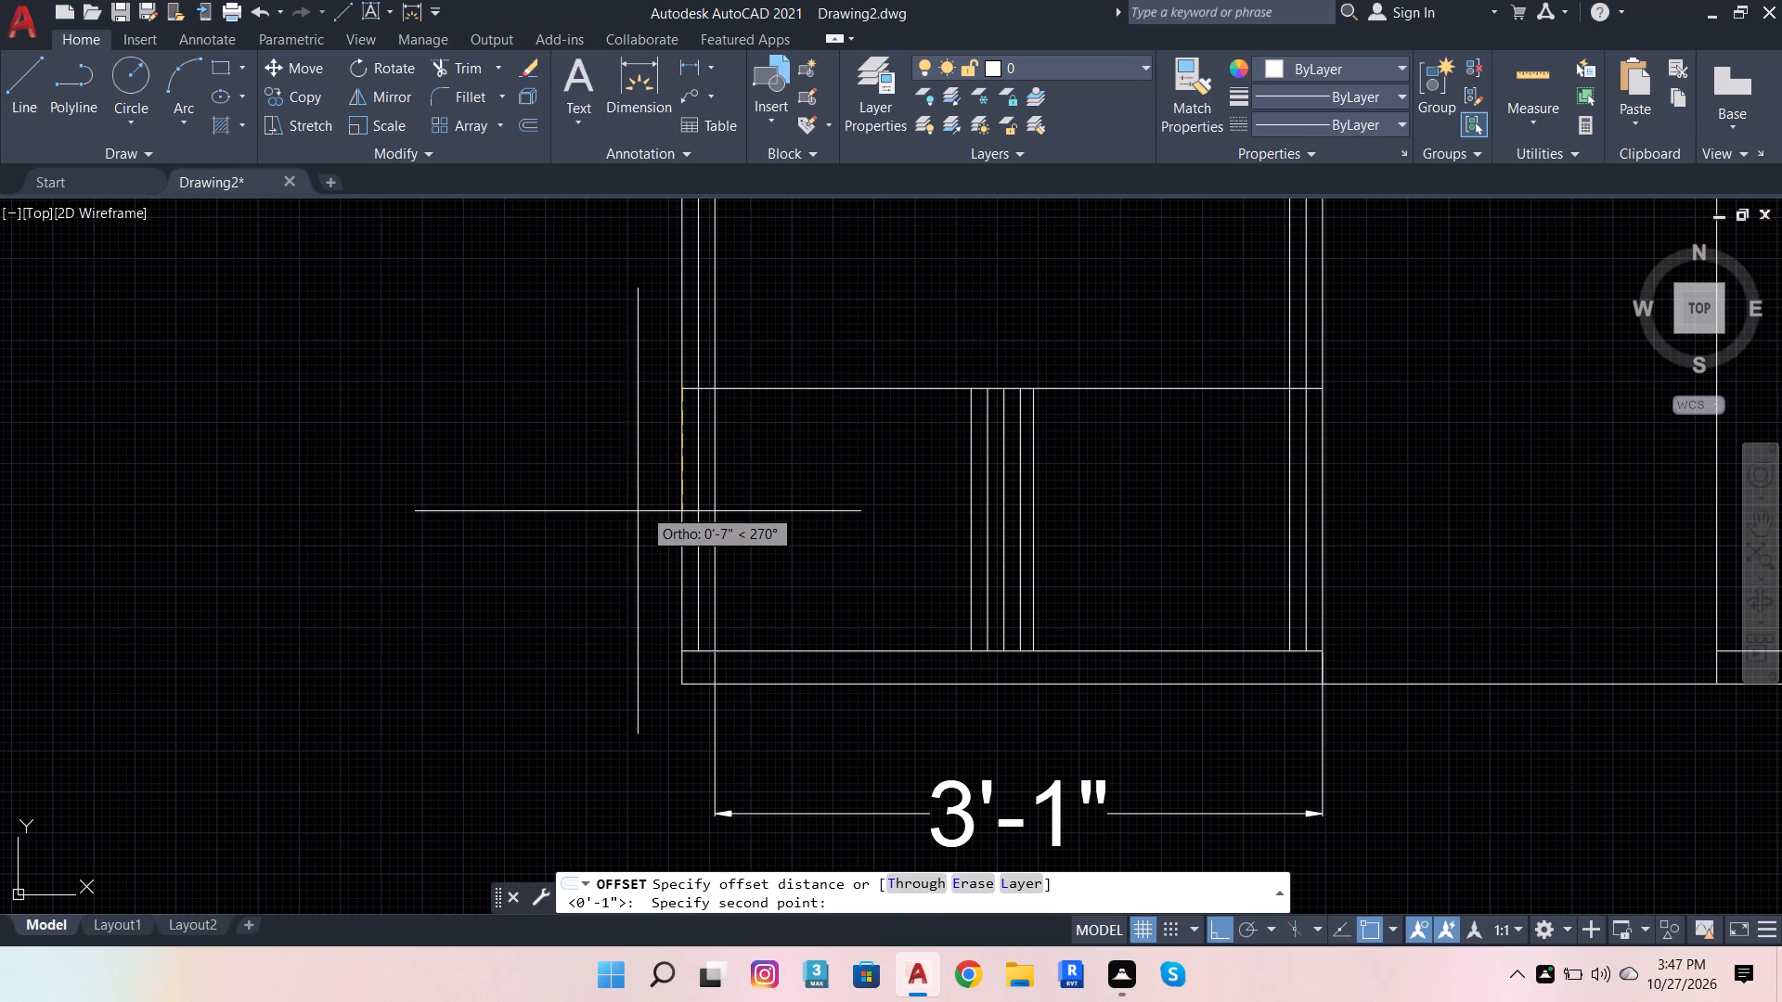
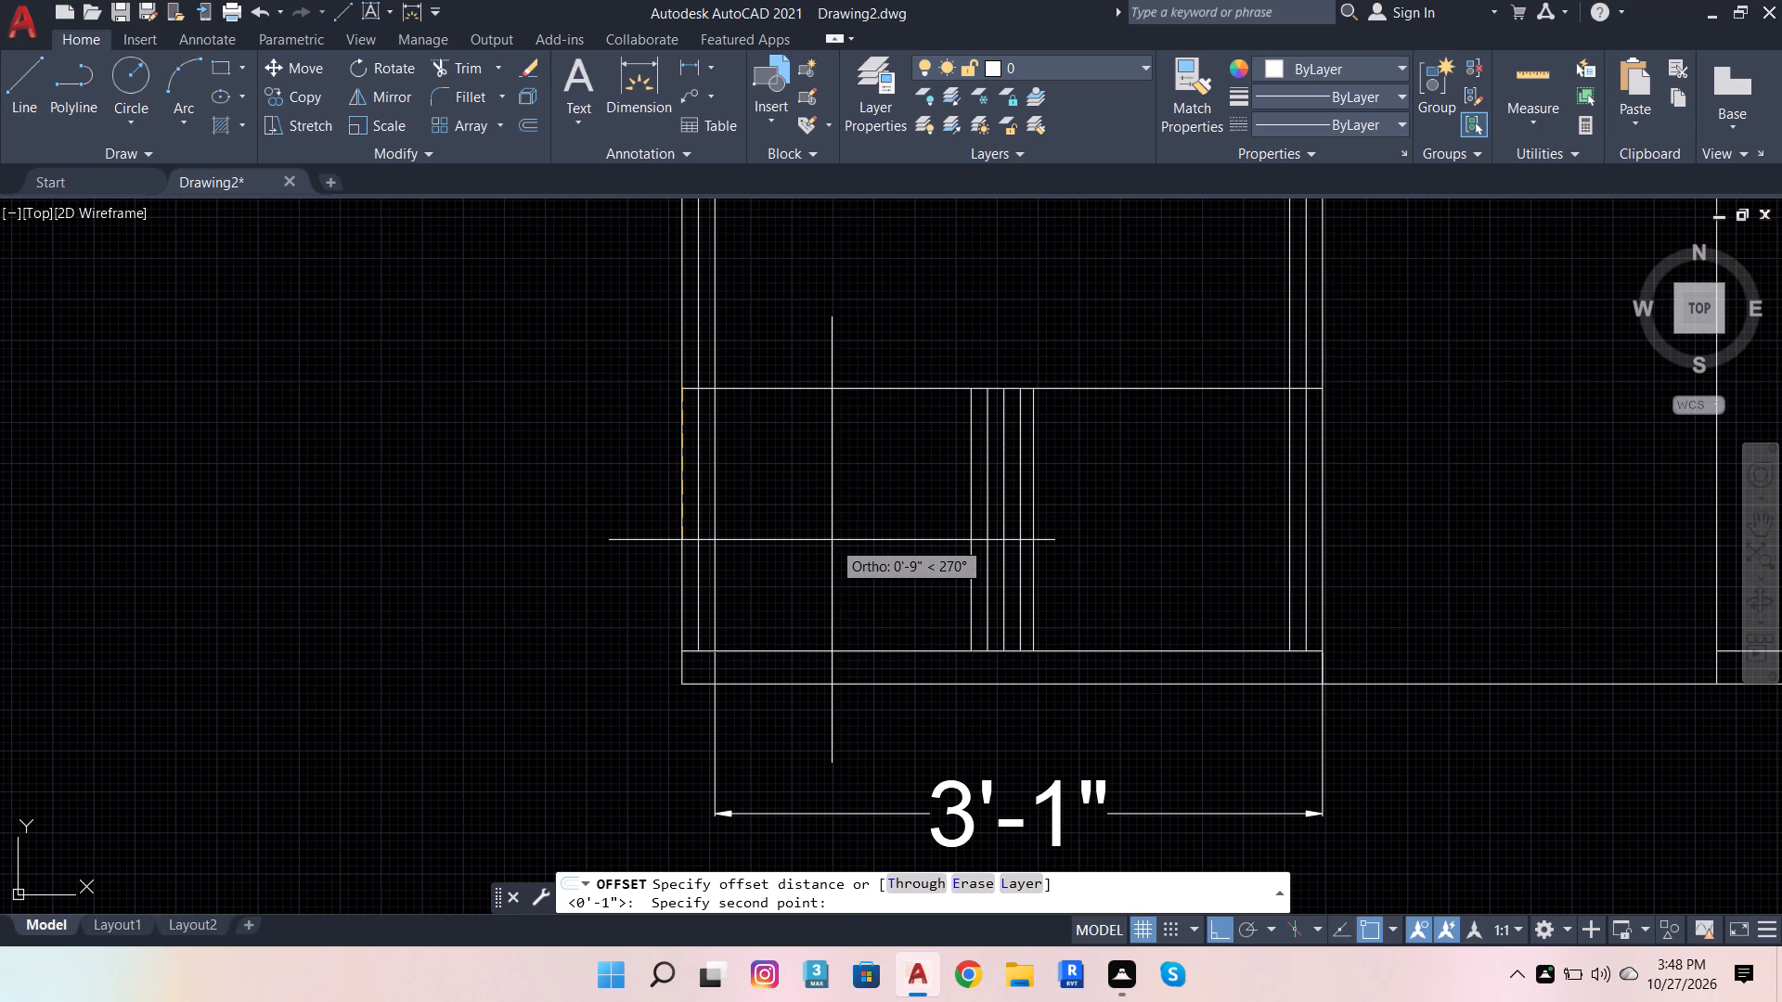
# Set the offset distance to 1" and place the copy of the horizontal line below the original in the first bay.
pyautogui.press('2')
pyautogui.press('BackSpace')
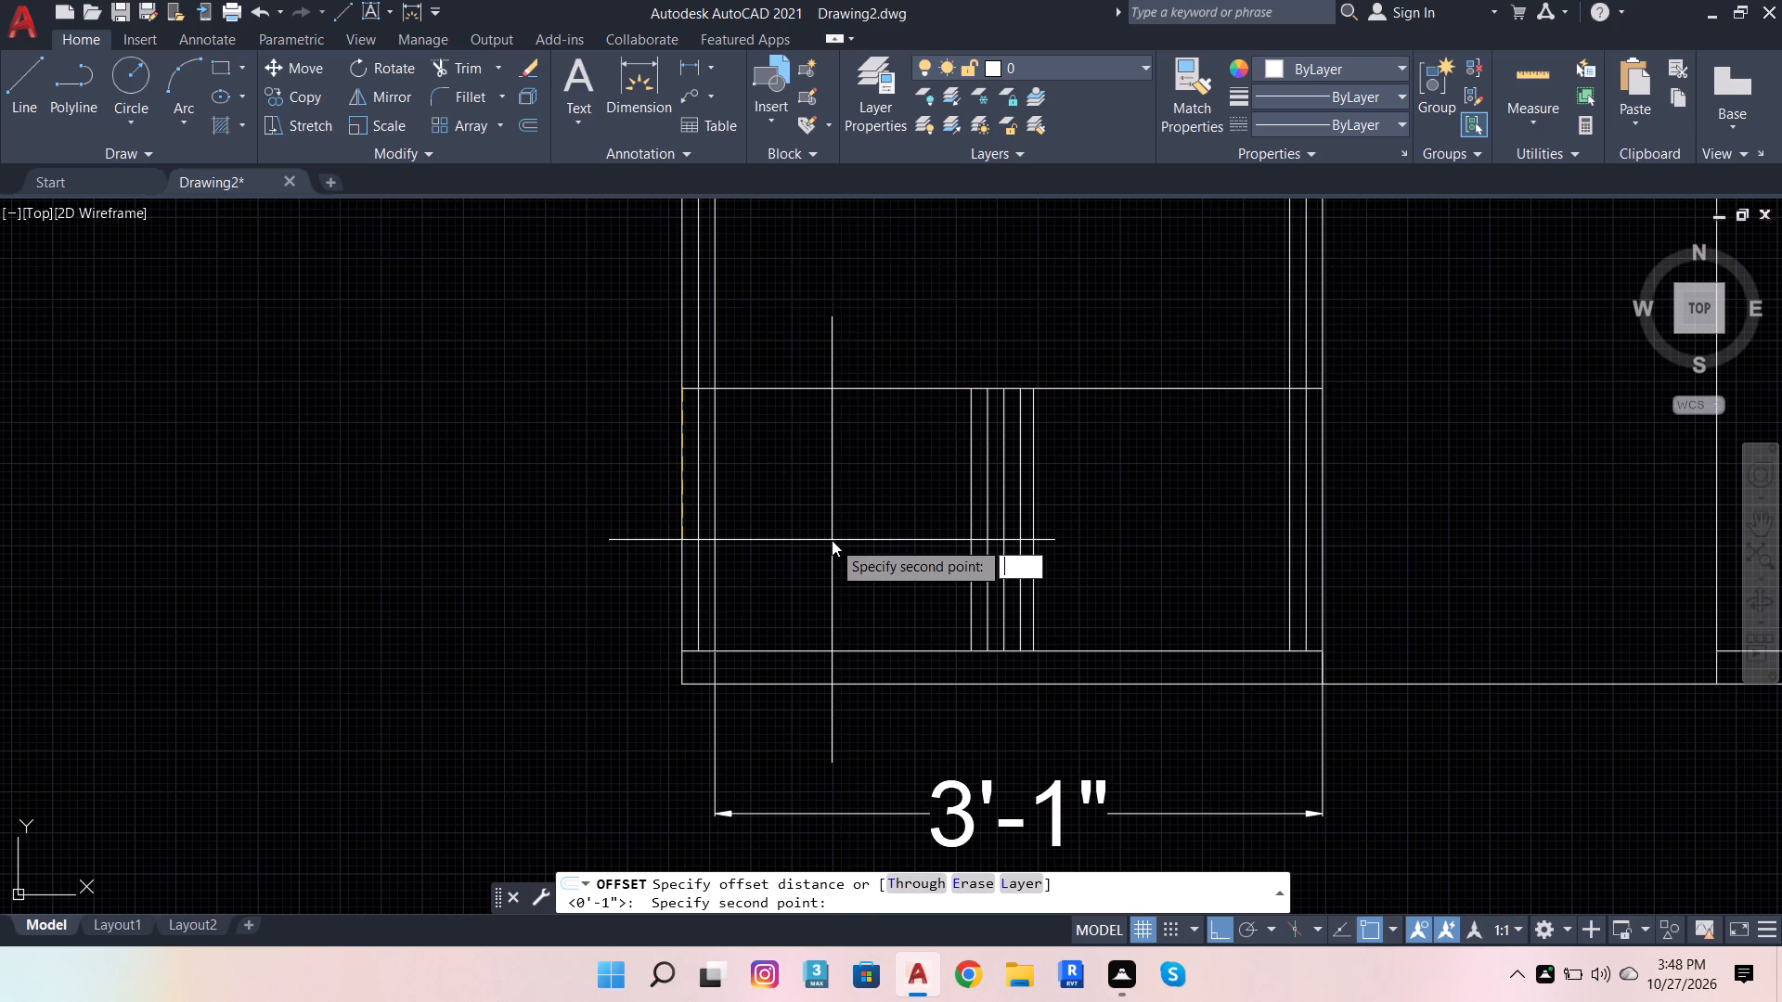
pyautogui.press('1')
pyautogui.press('Return')
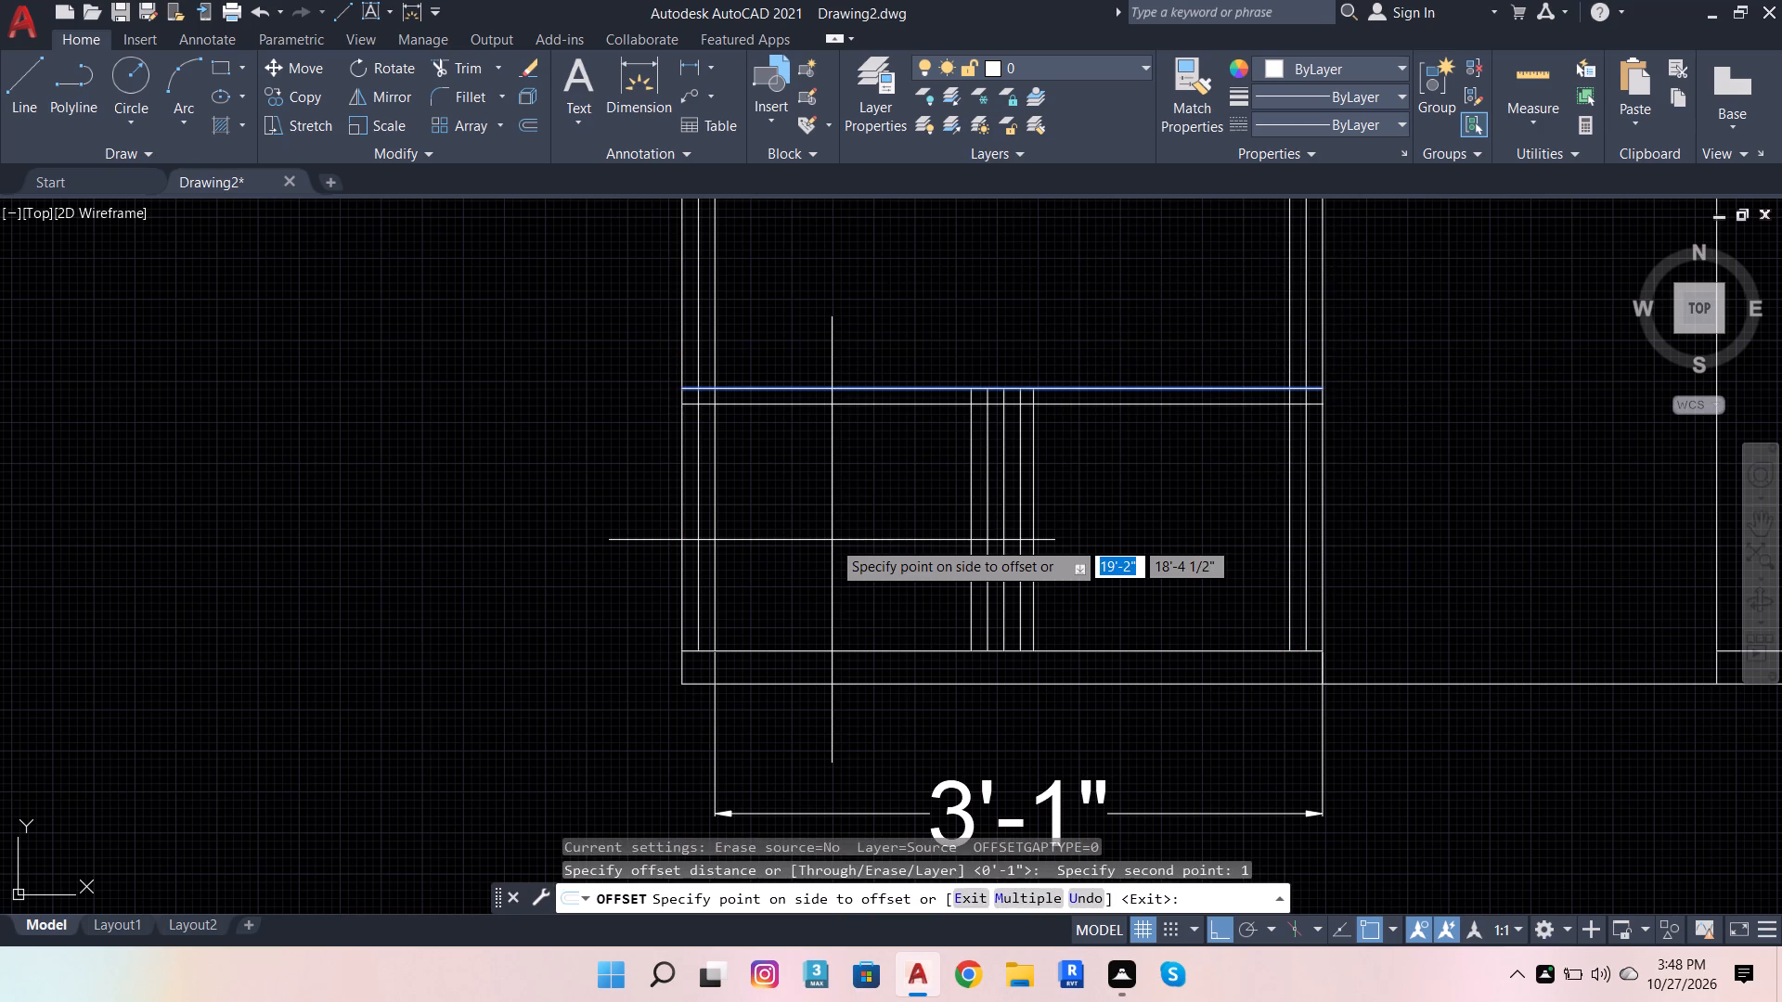
pyautogui.click(832, 540)
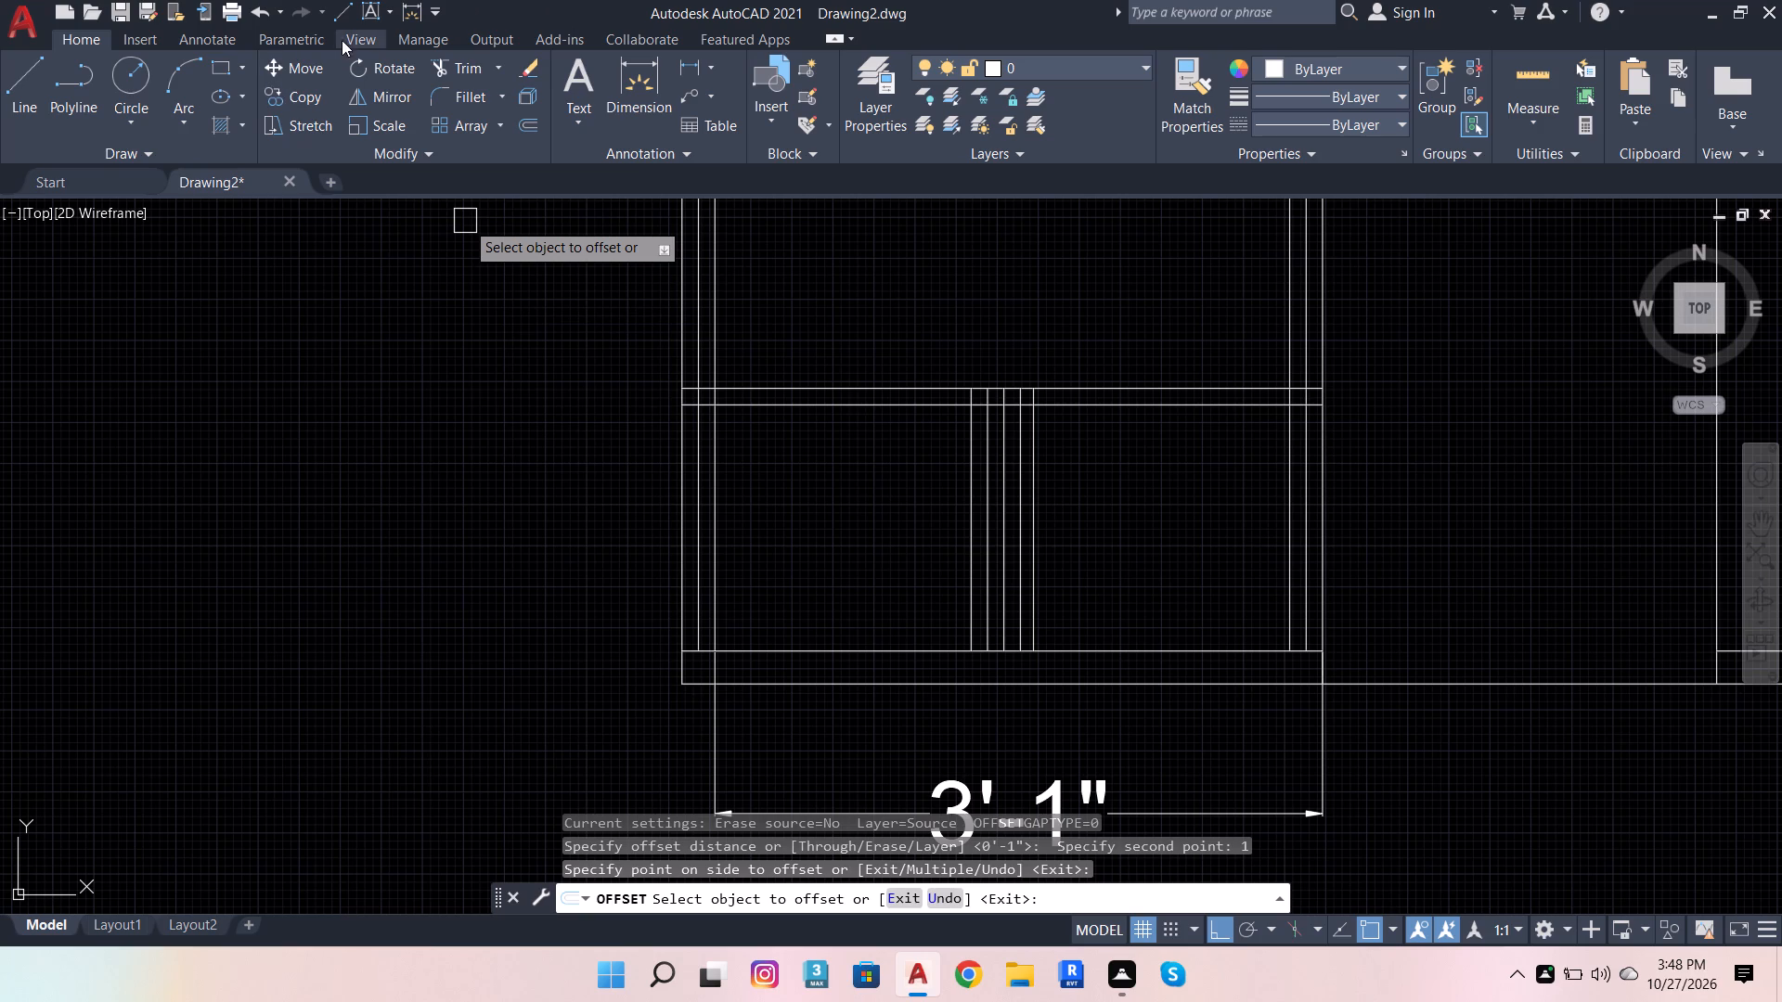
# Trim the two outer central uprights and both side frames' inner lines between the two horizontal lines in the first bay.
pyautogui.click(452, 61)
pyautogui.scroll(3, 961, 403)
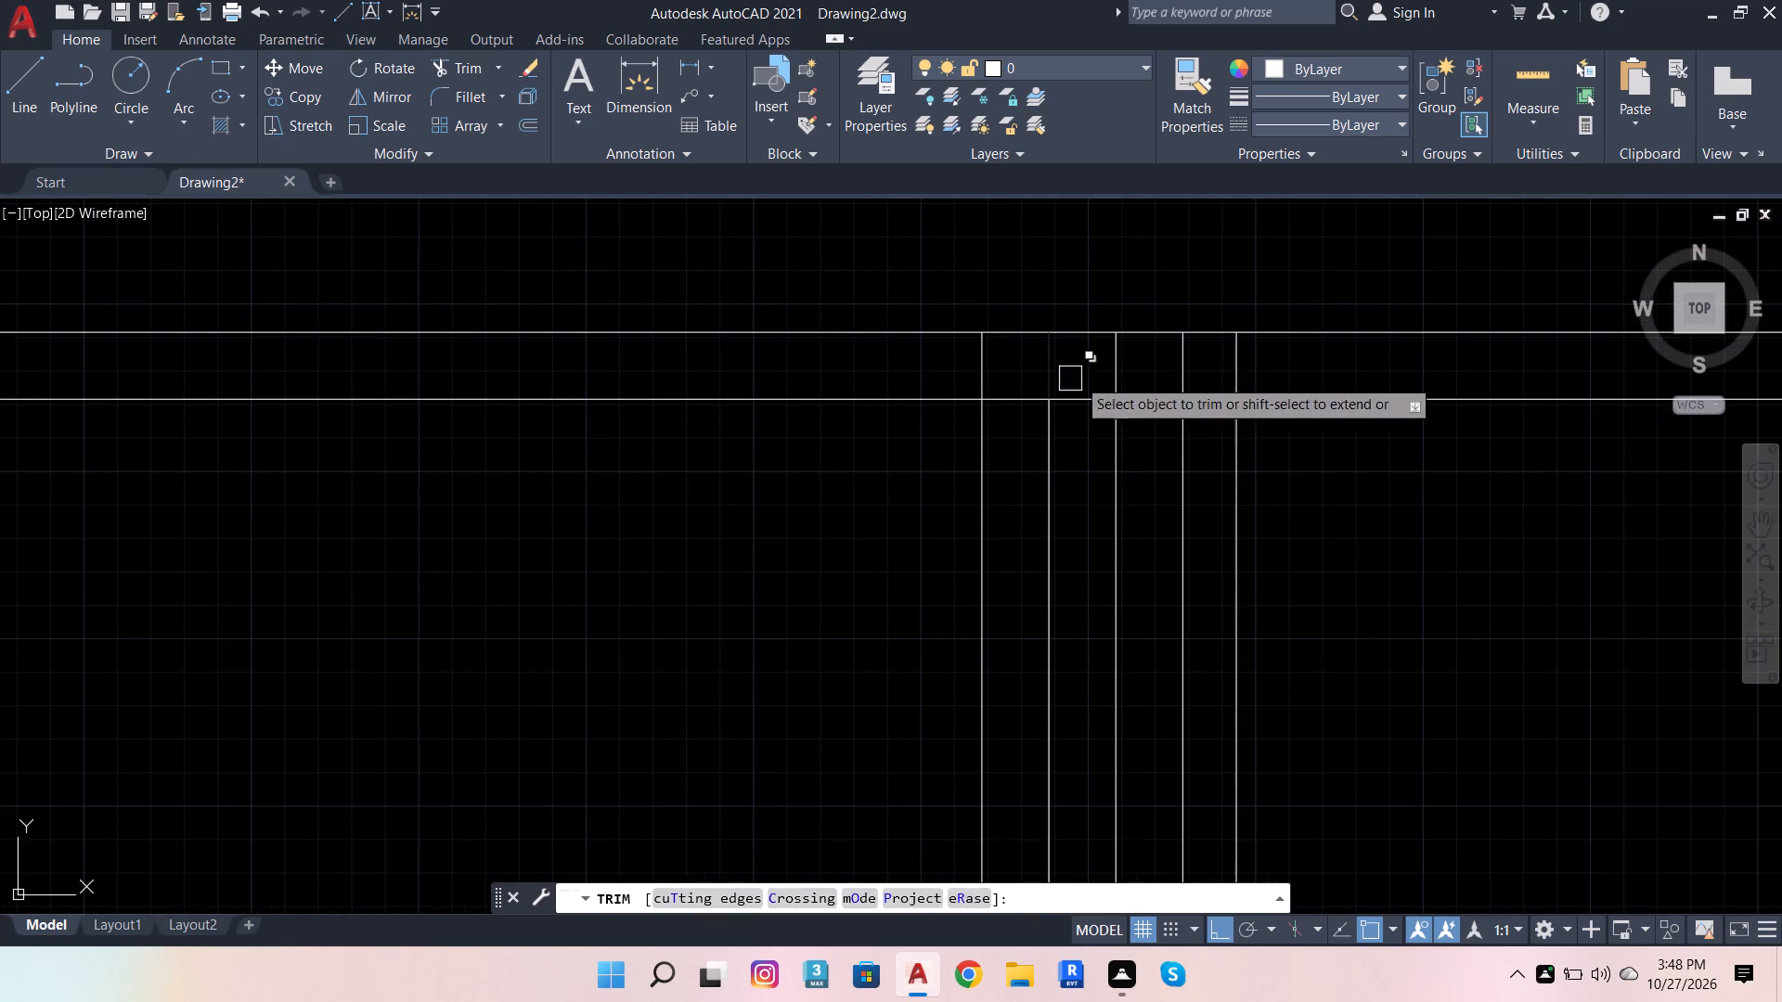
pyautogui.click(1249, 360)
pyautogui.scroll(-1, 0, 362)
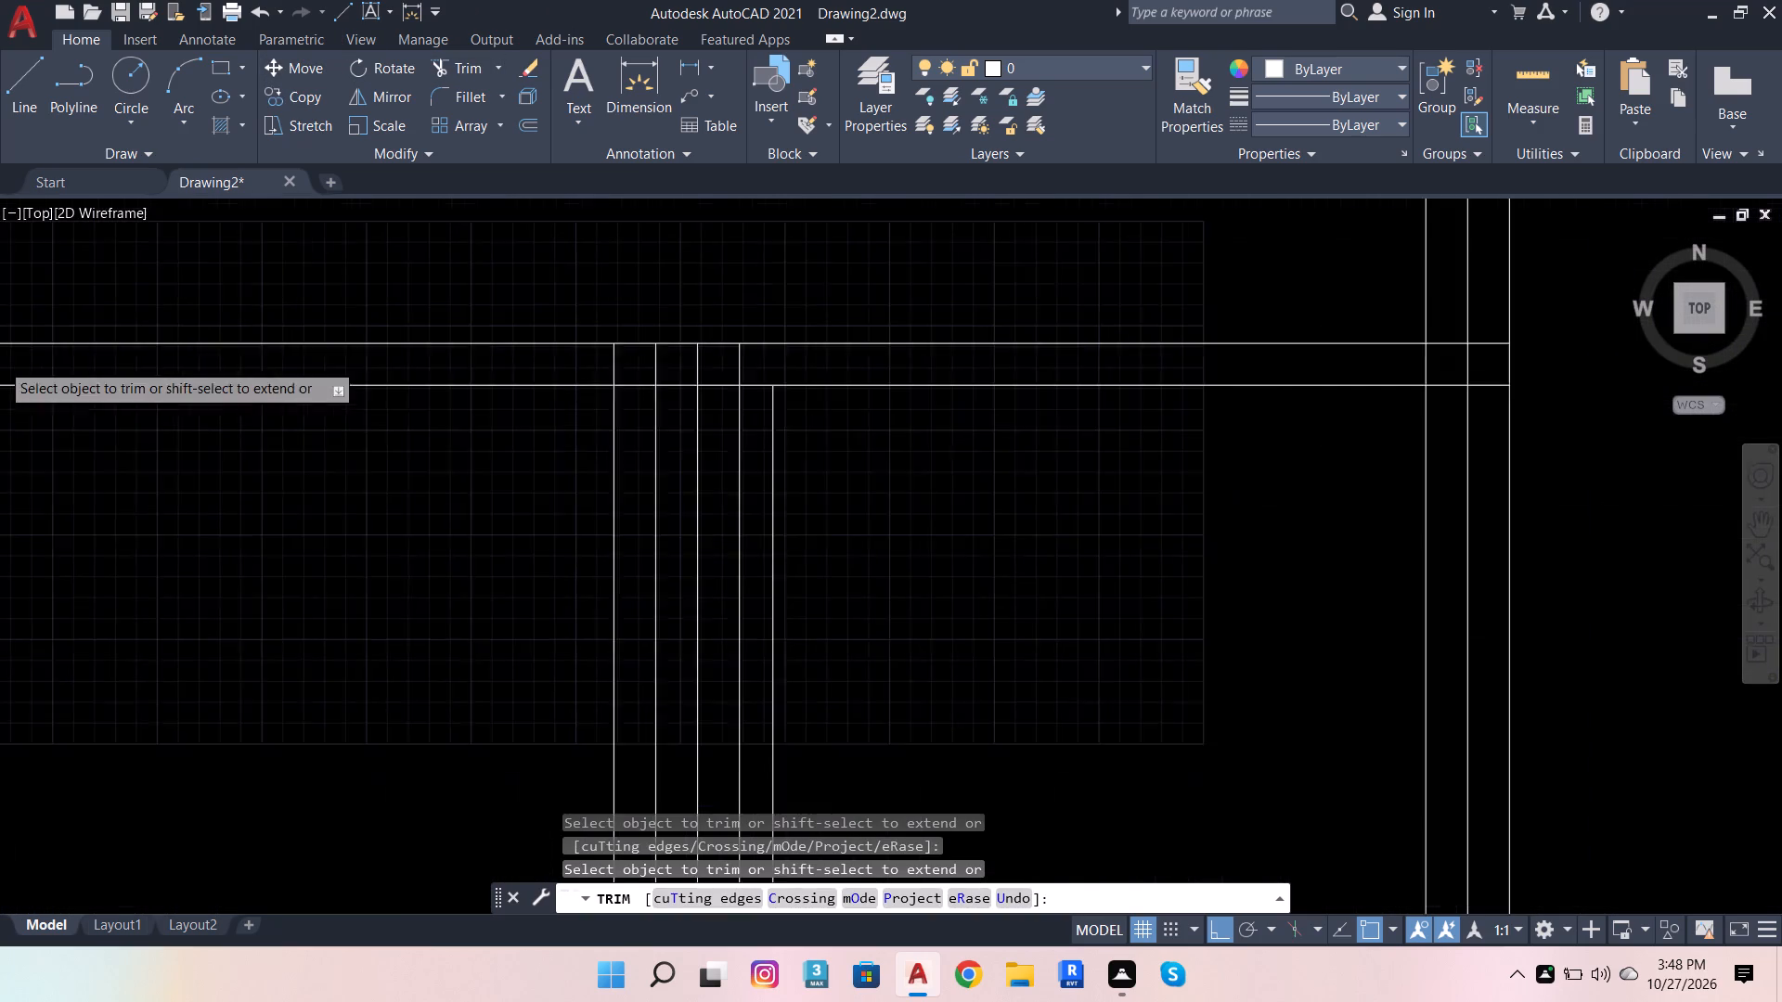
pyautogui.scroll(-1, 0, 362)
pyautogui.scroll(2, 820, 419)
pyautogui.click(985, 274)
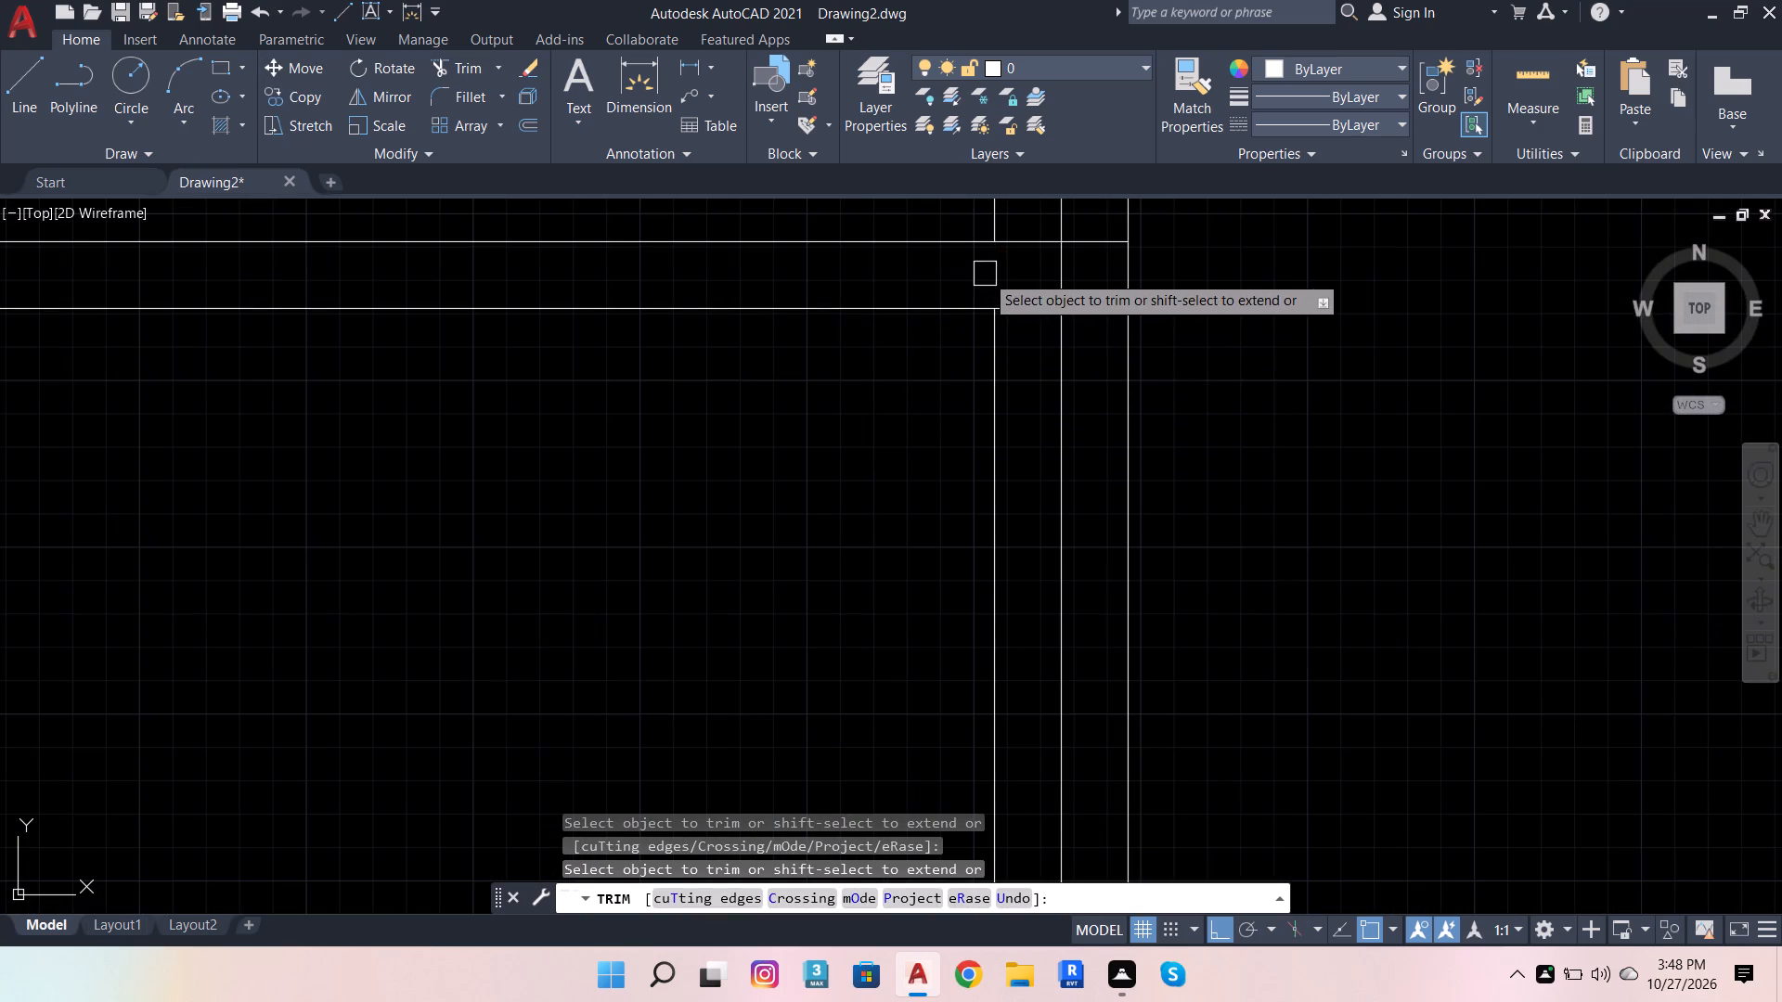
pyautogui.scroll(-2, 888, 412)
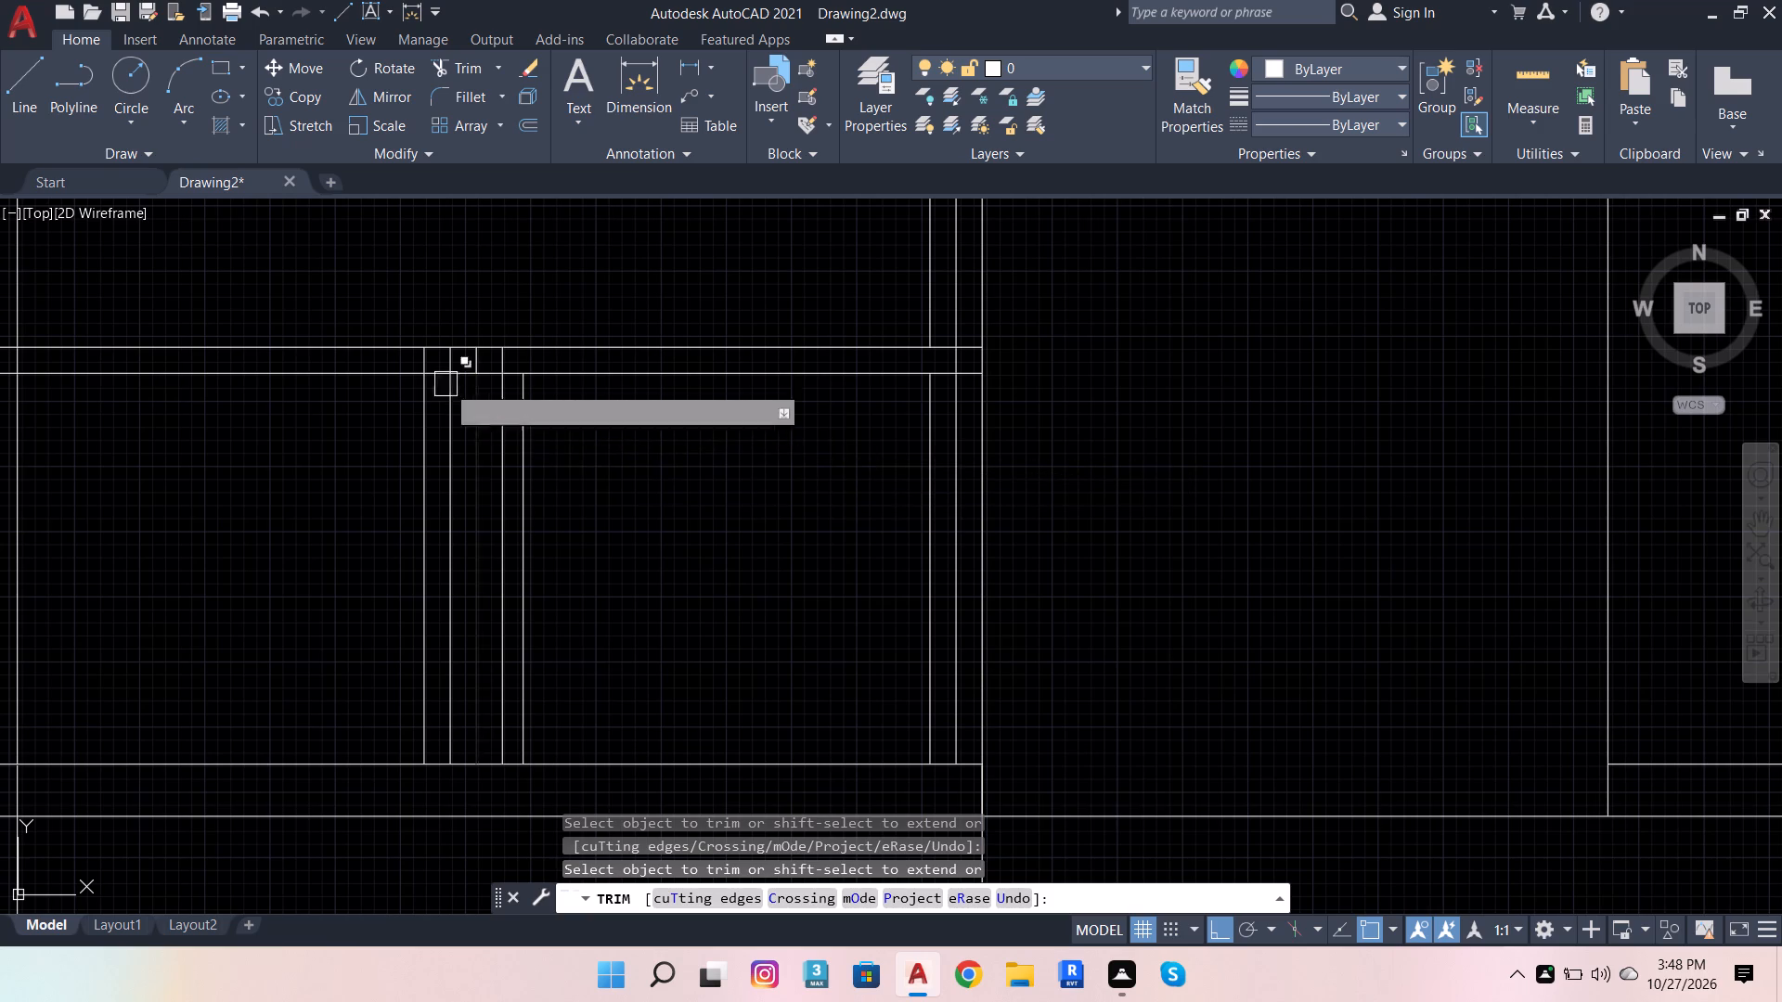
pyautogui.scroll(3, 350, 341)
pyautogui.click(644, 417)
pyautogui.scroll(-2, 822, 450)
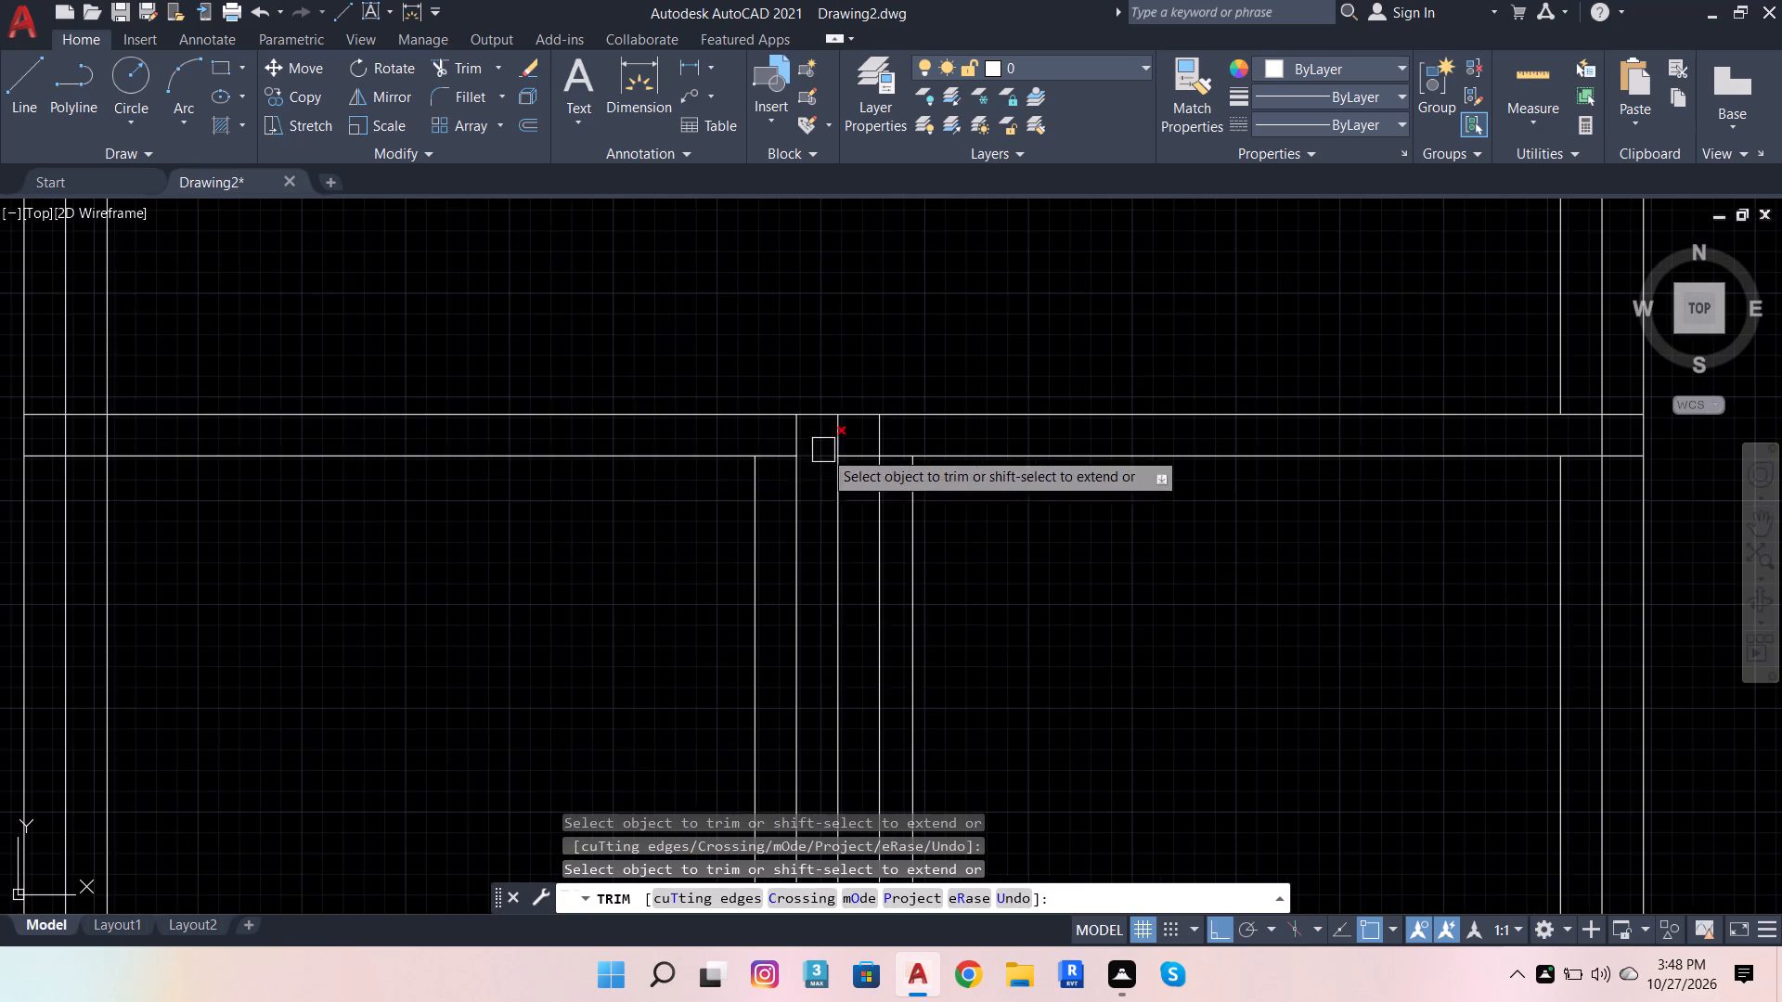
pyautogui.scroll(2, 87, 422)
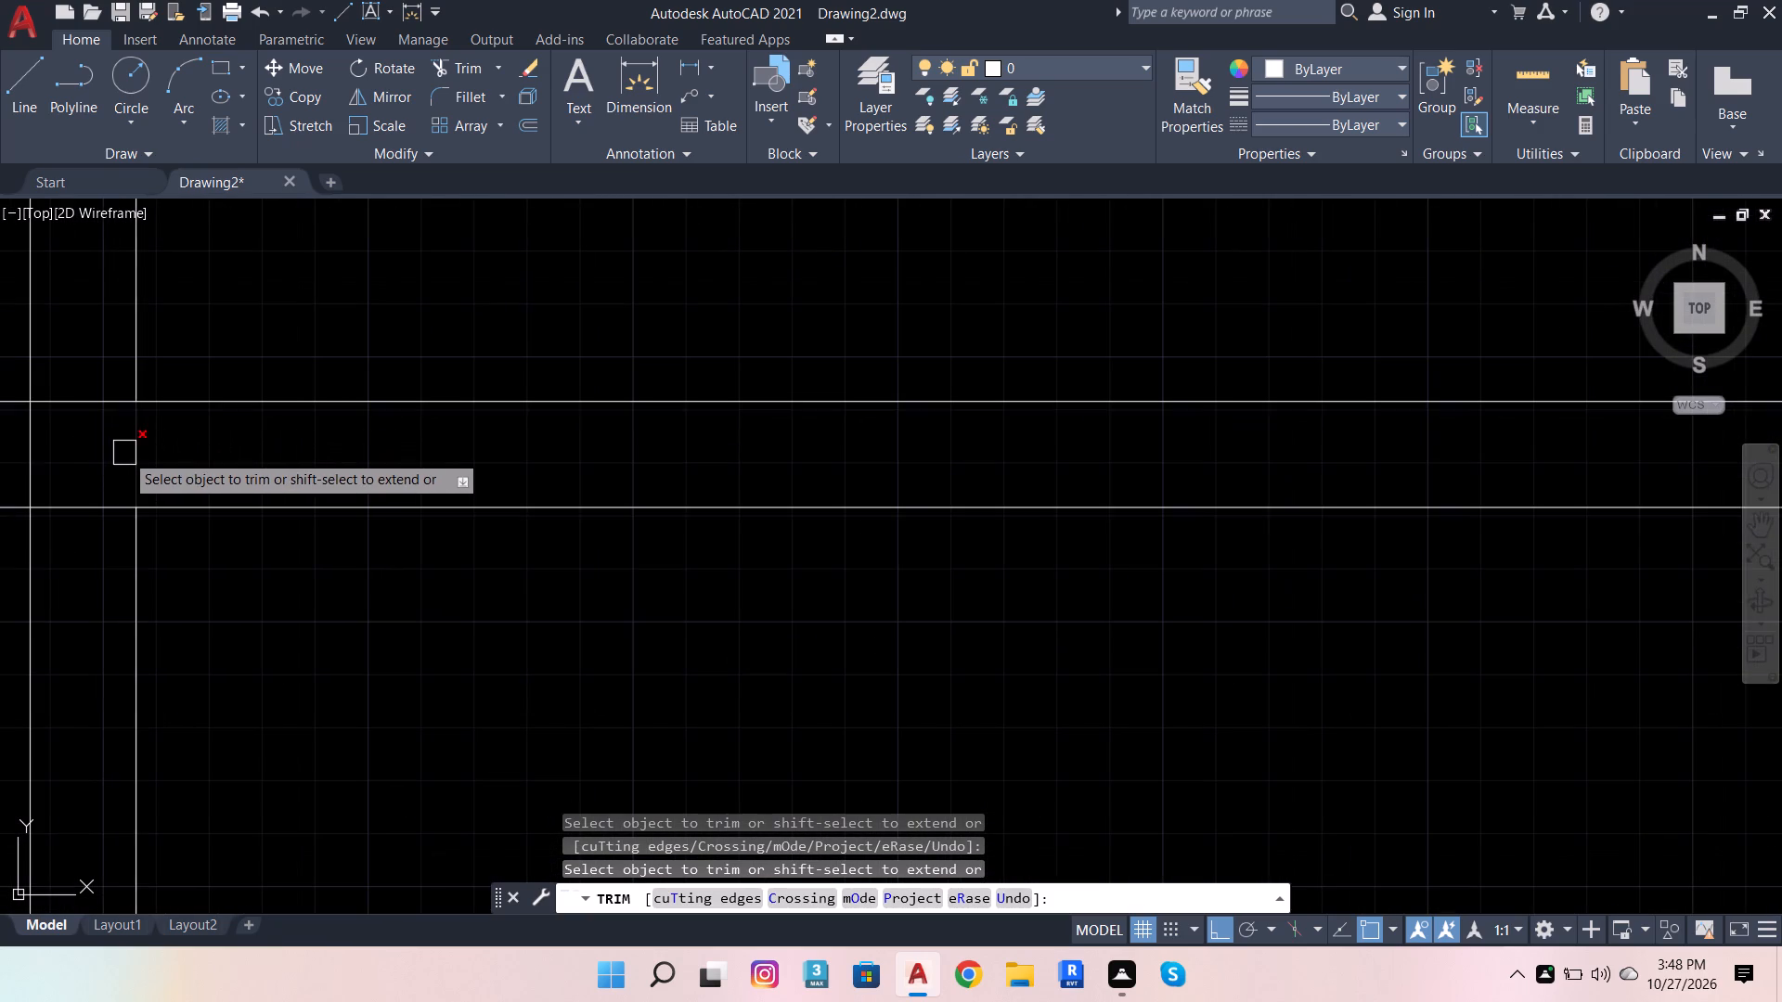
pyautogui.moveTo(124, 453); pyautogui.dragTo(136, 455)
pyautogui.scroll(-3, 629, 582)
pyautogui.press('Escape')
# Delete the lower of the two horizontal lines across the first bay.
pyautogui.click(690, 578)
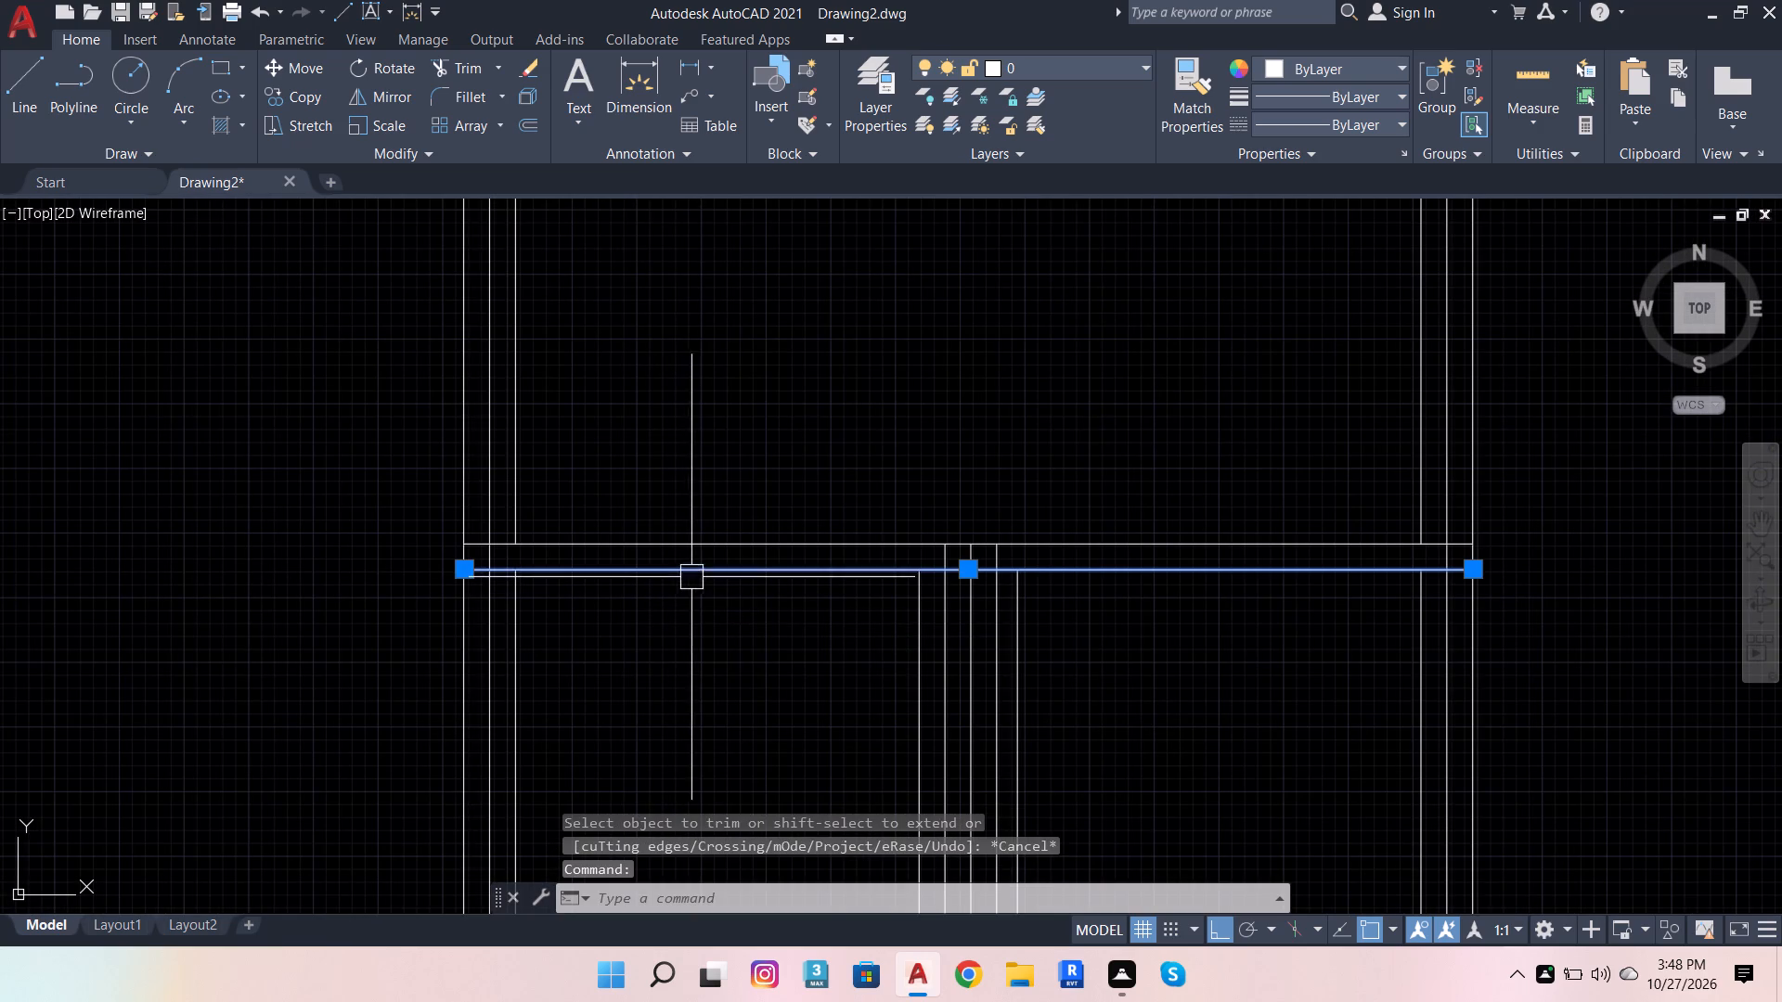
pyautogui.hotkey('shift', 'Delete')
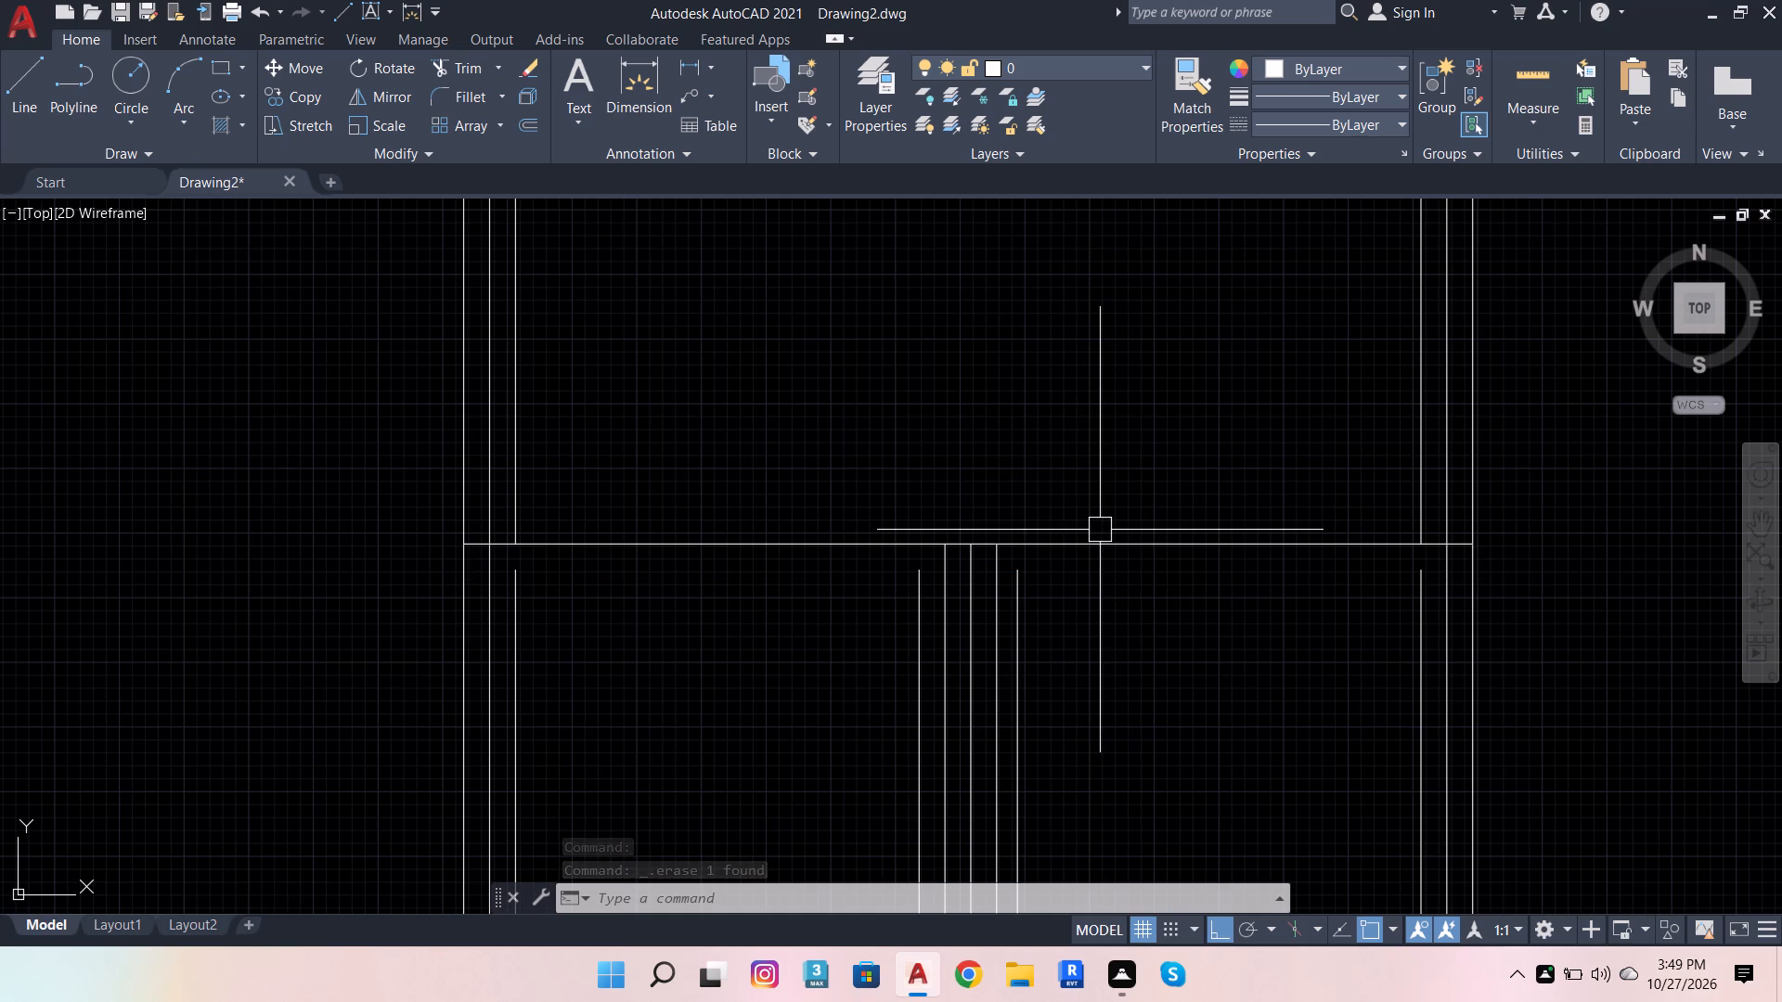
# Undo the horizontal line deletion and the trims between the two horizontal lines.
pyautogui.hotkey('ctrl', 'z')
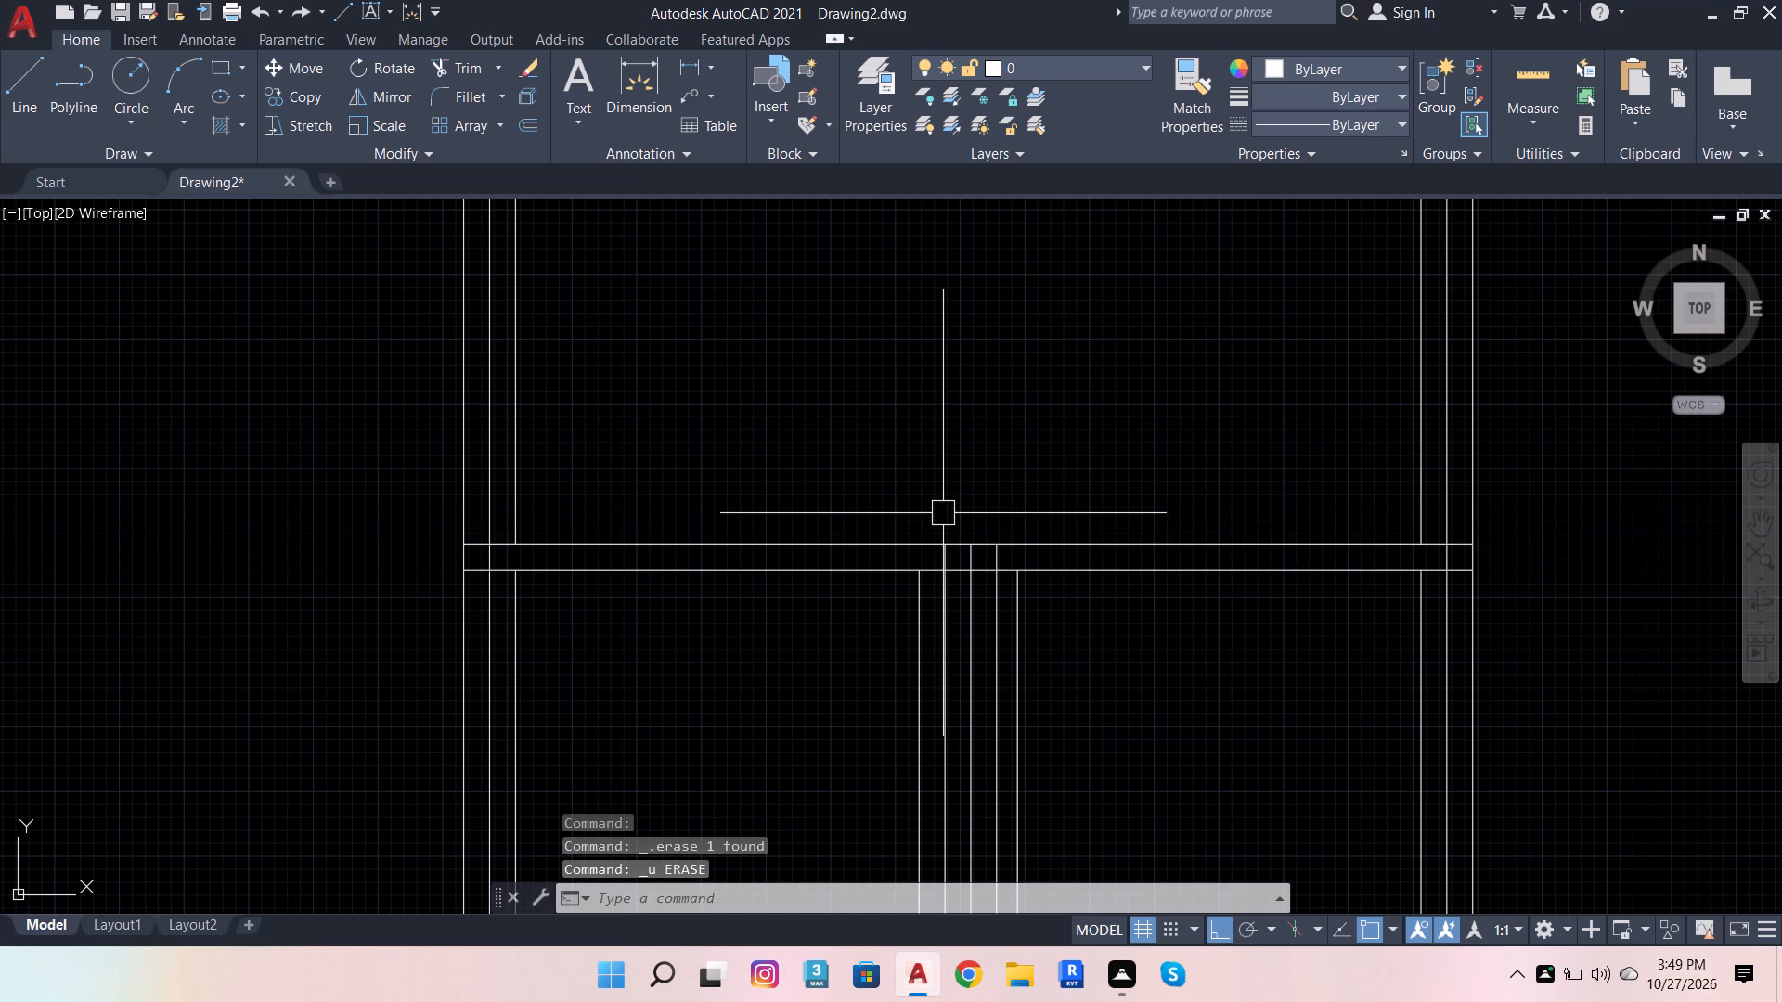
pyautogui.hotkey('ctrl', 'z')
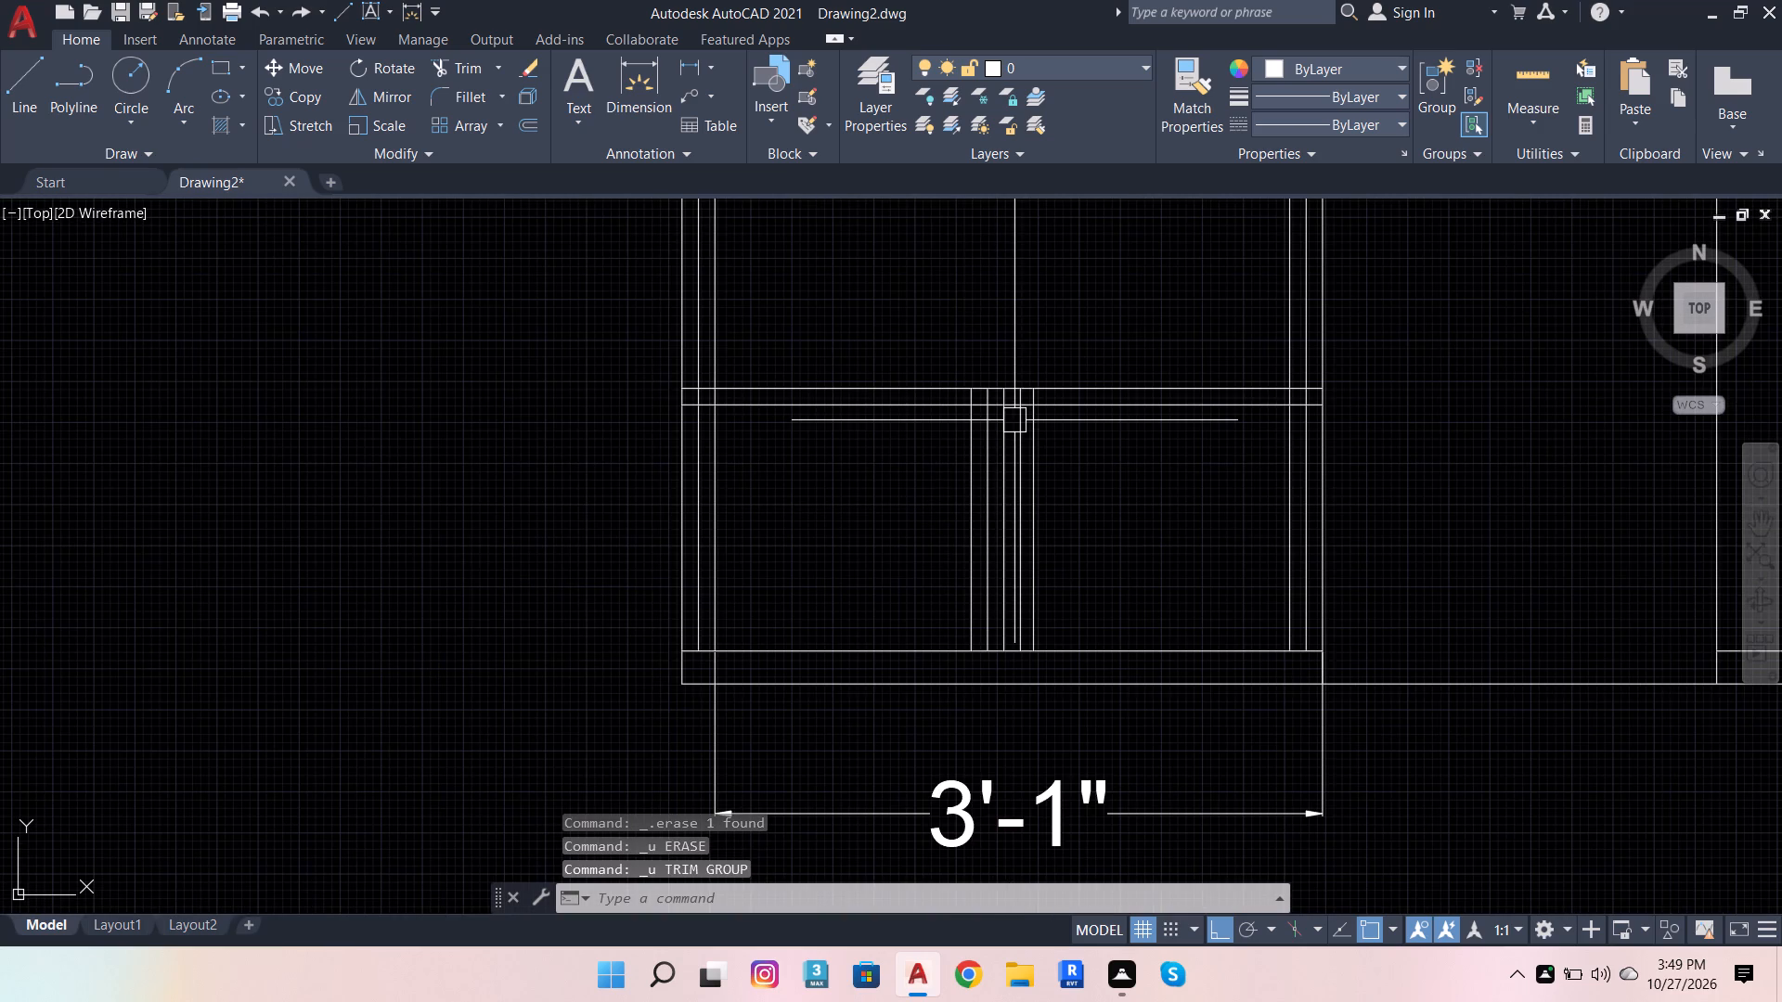
# Delete the three intermediate vertical lines between the two central uprights in the first bay.
pyautogui.click(1058, 477)
pyautogui.click(1078, 462)
pyautogui.scroll(3, 1026, 515)
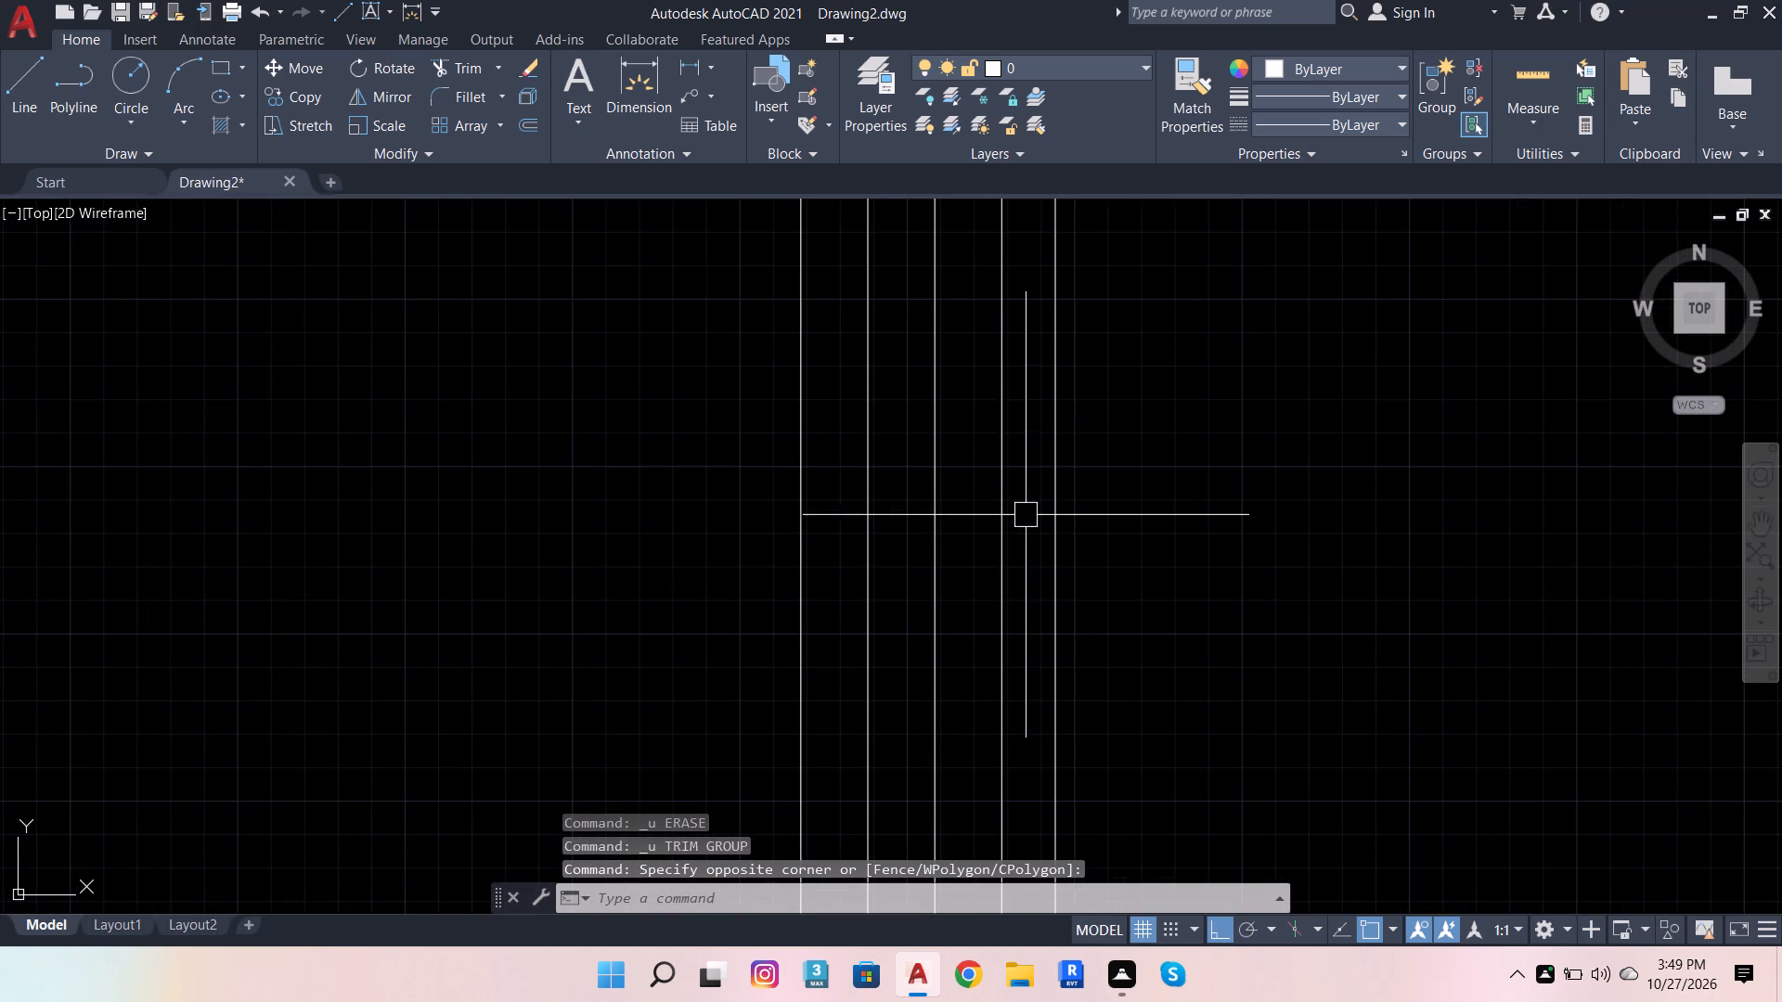
pyautogui.click(1033, 495)
pyautogui.click(840, 444)
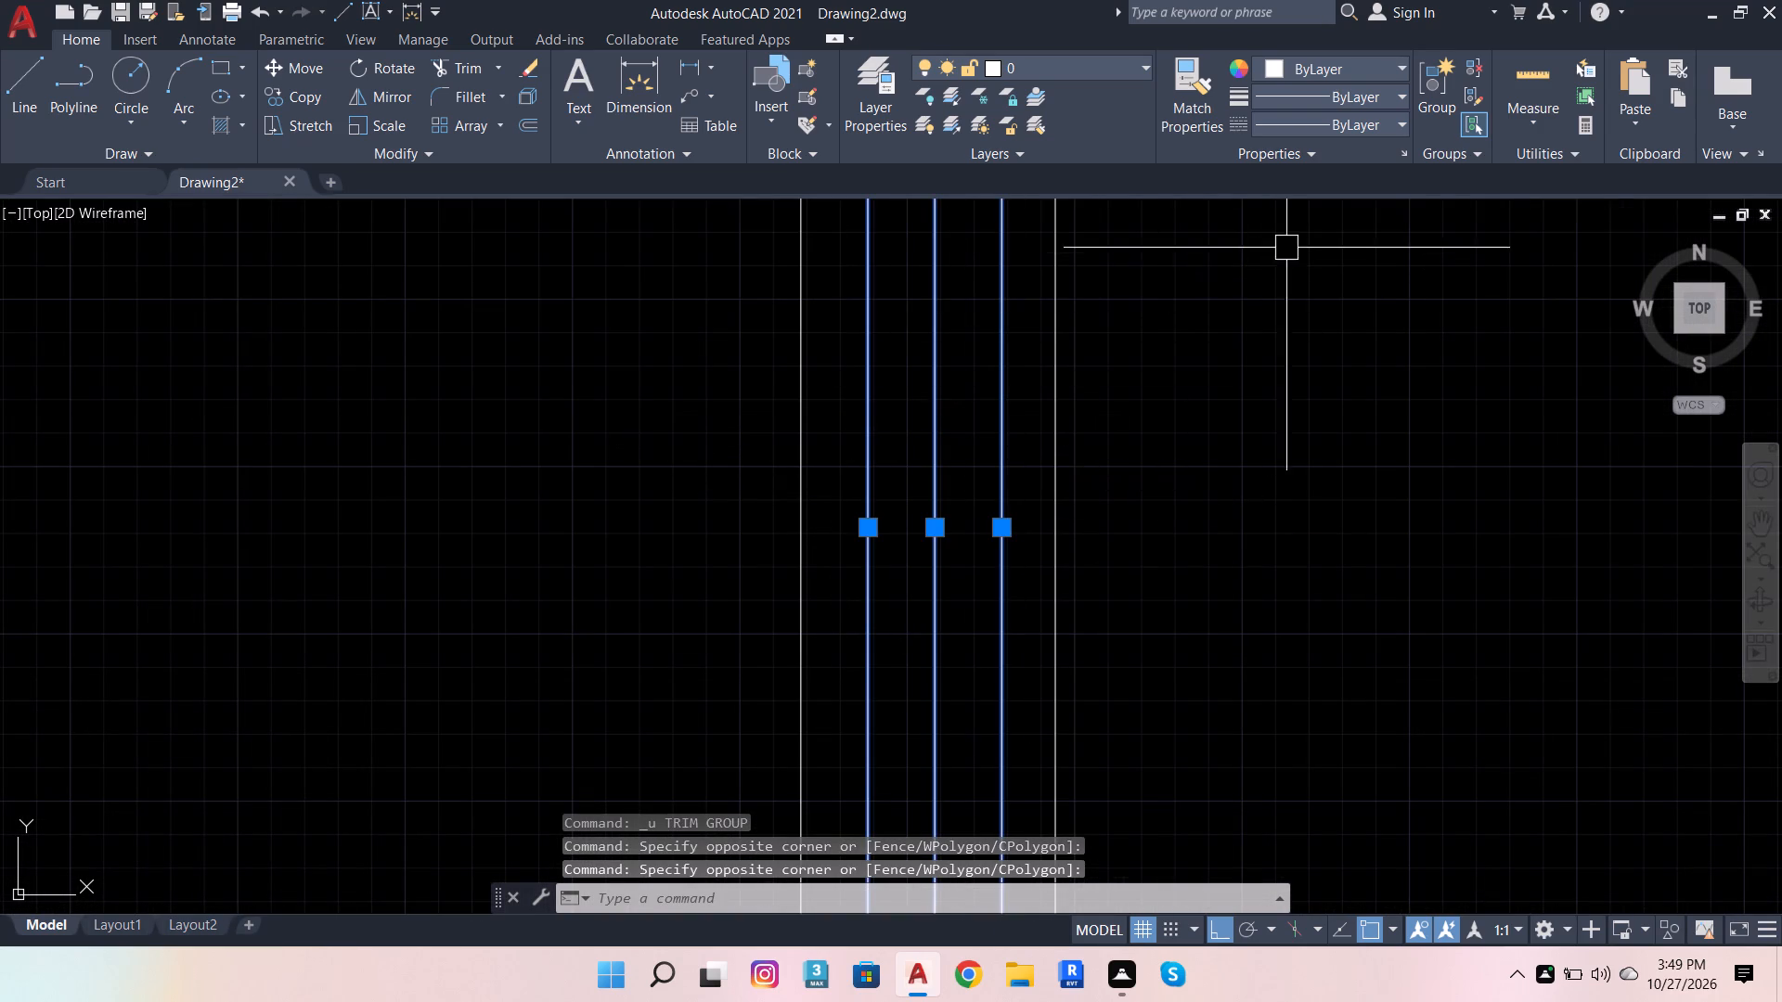
pyautogui.hotkey('shift', 'Delete')
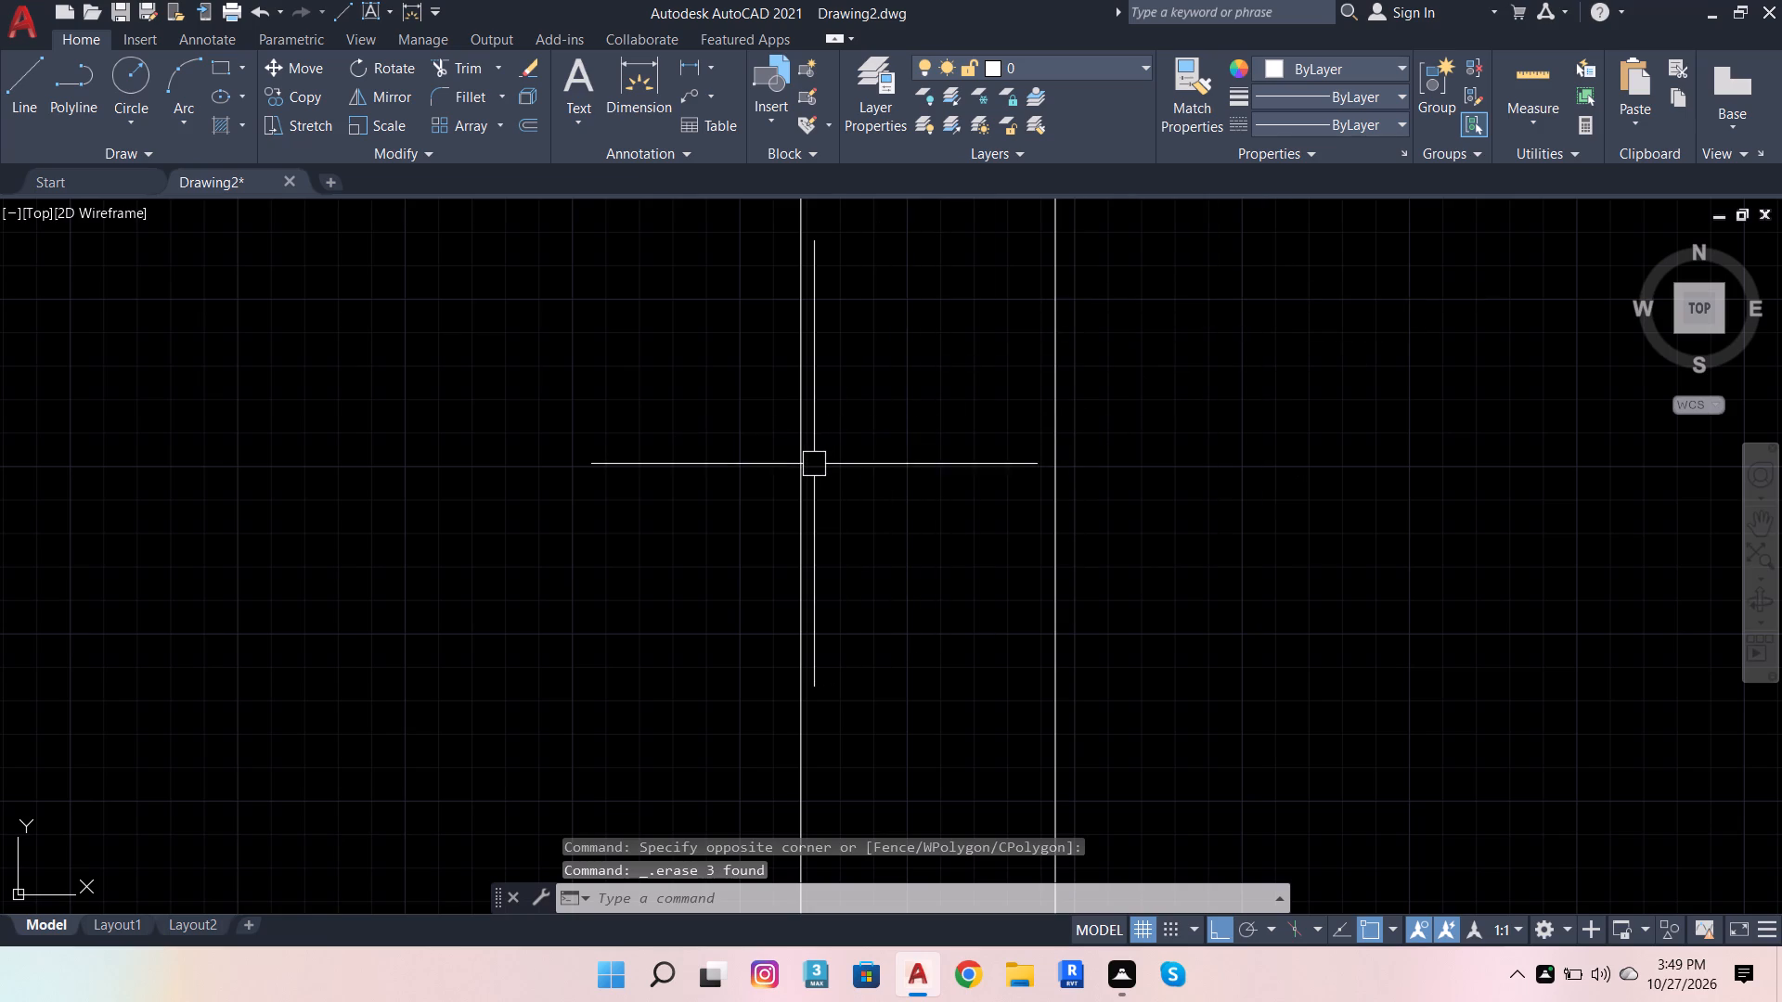
# Offset the left central upright 0.8" to the right, repeating once from the new line for two inner lines.
pyautogui.click(807, 456)
pyautogui.press('o')
pyautogui.press('Return')
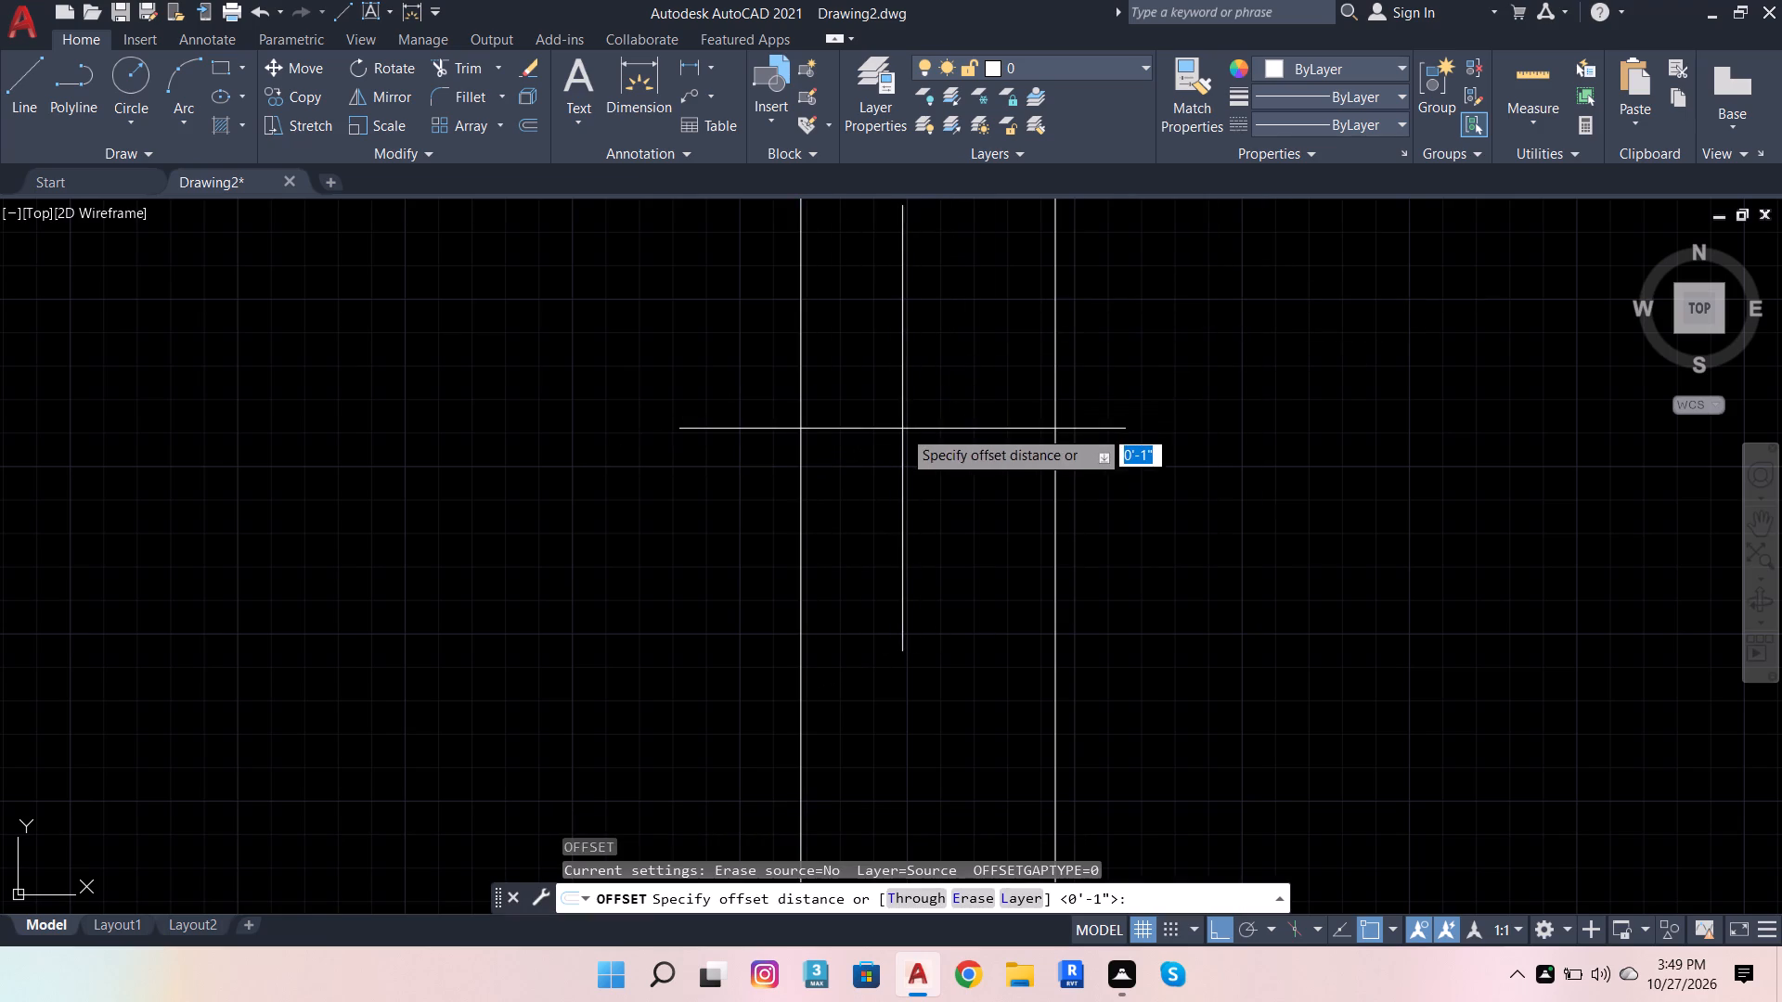
pyautogui.scroll(-3, 931, 407)
pyautogui.click(900, 560)
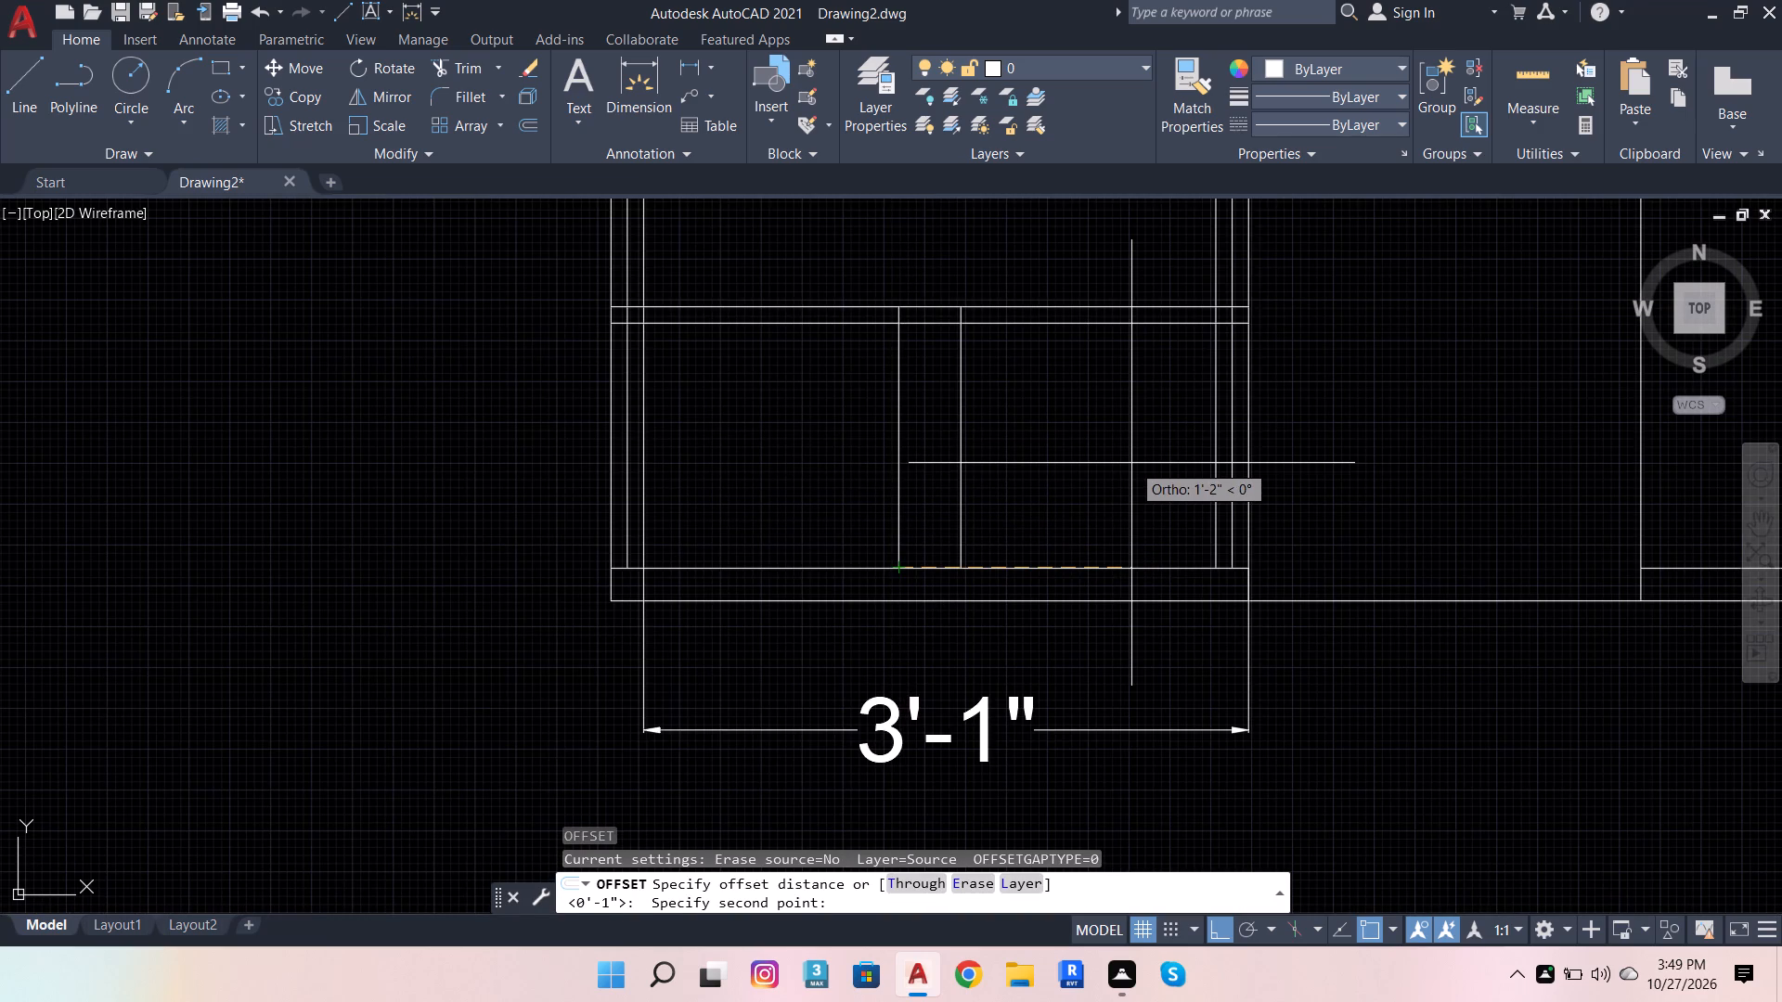
pyautogui.write('.8')
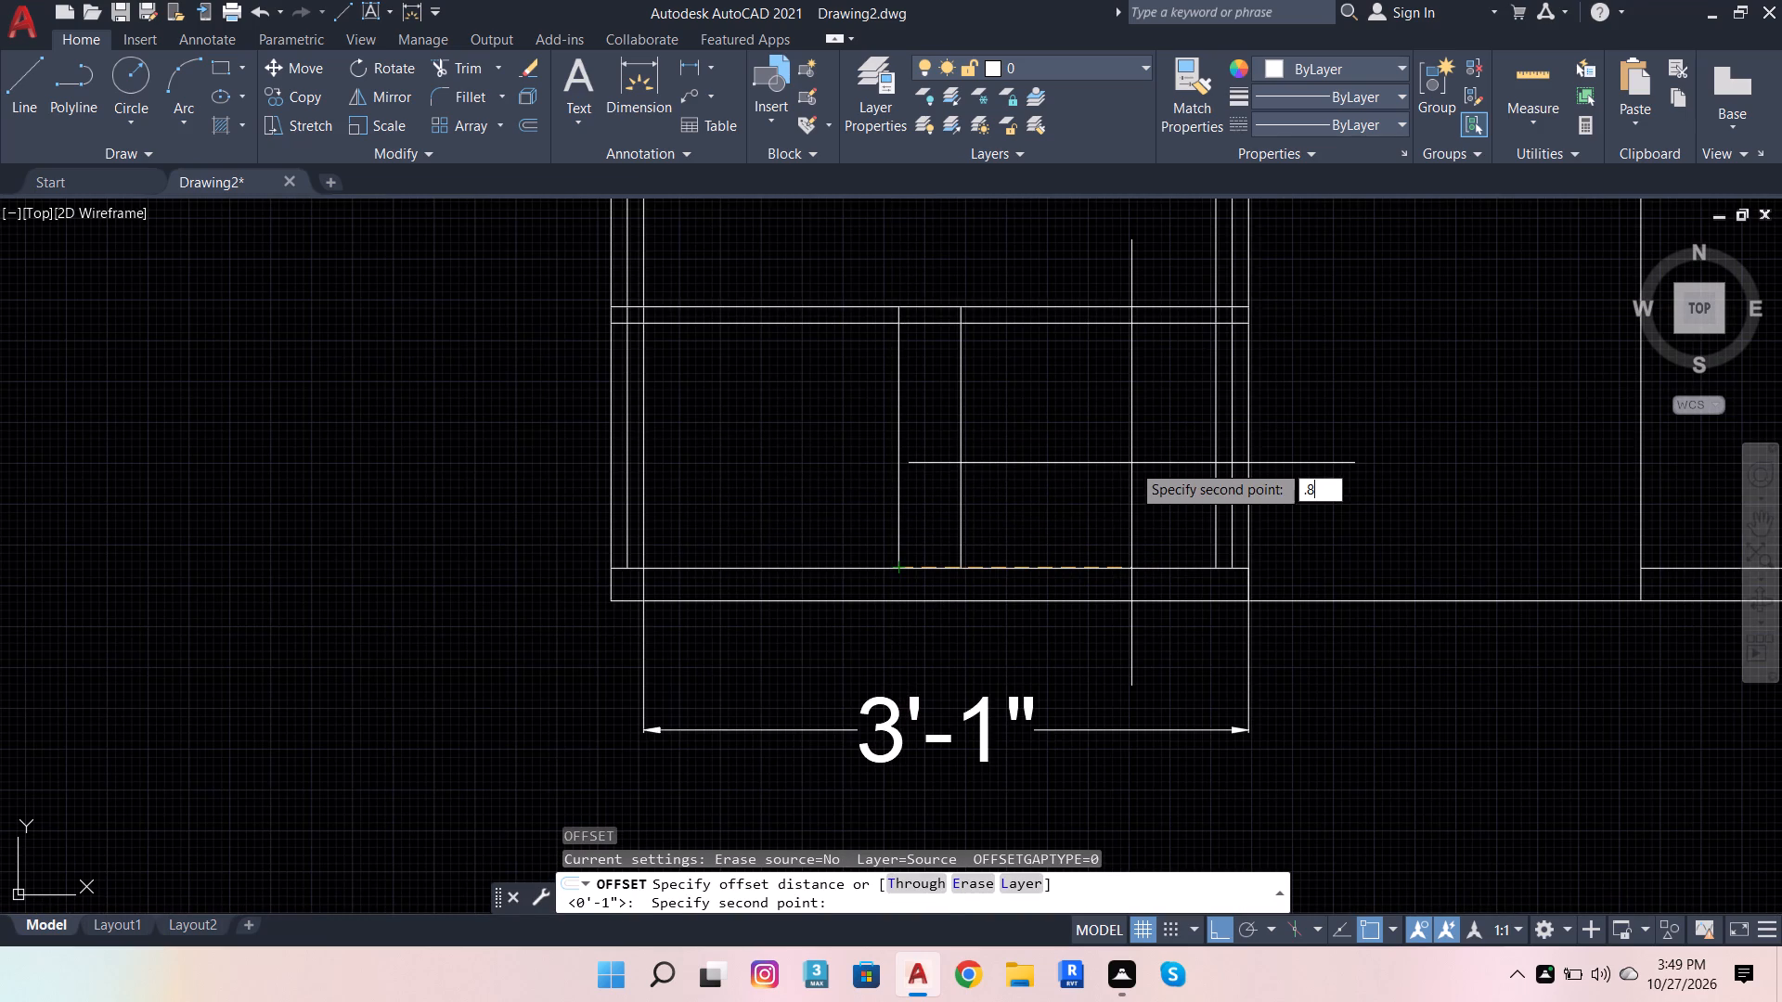
pyautogui.press('Return')
pyautogui.click(1039, 484)
pyautogui.scroll(3, 897, 406)
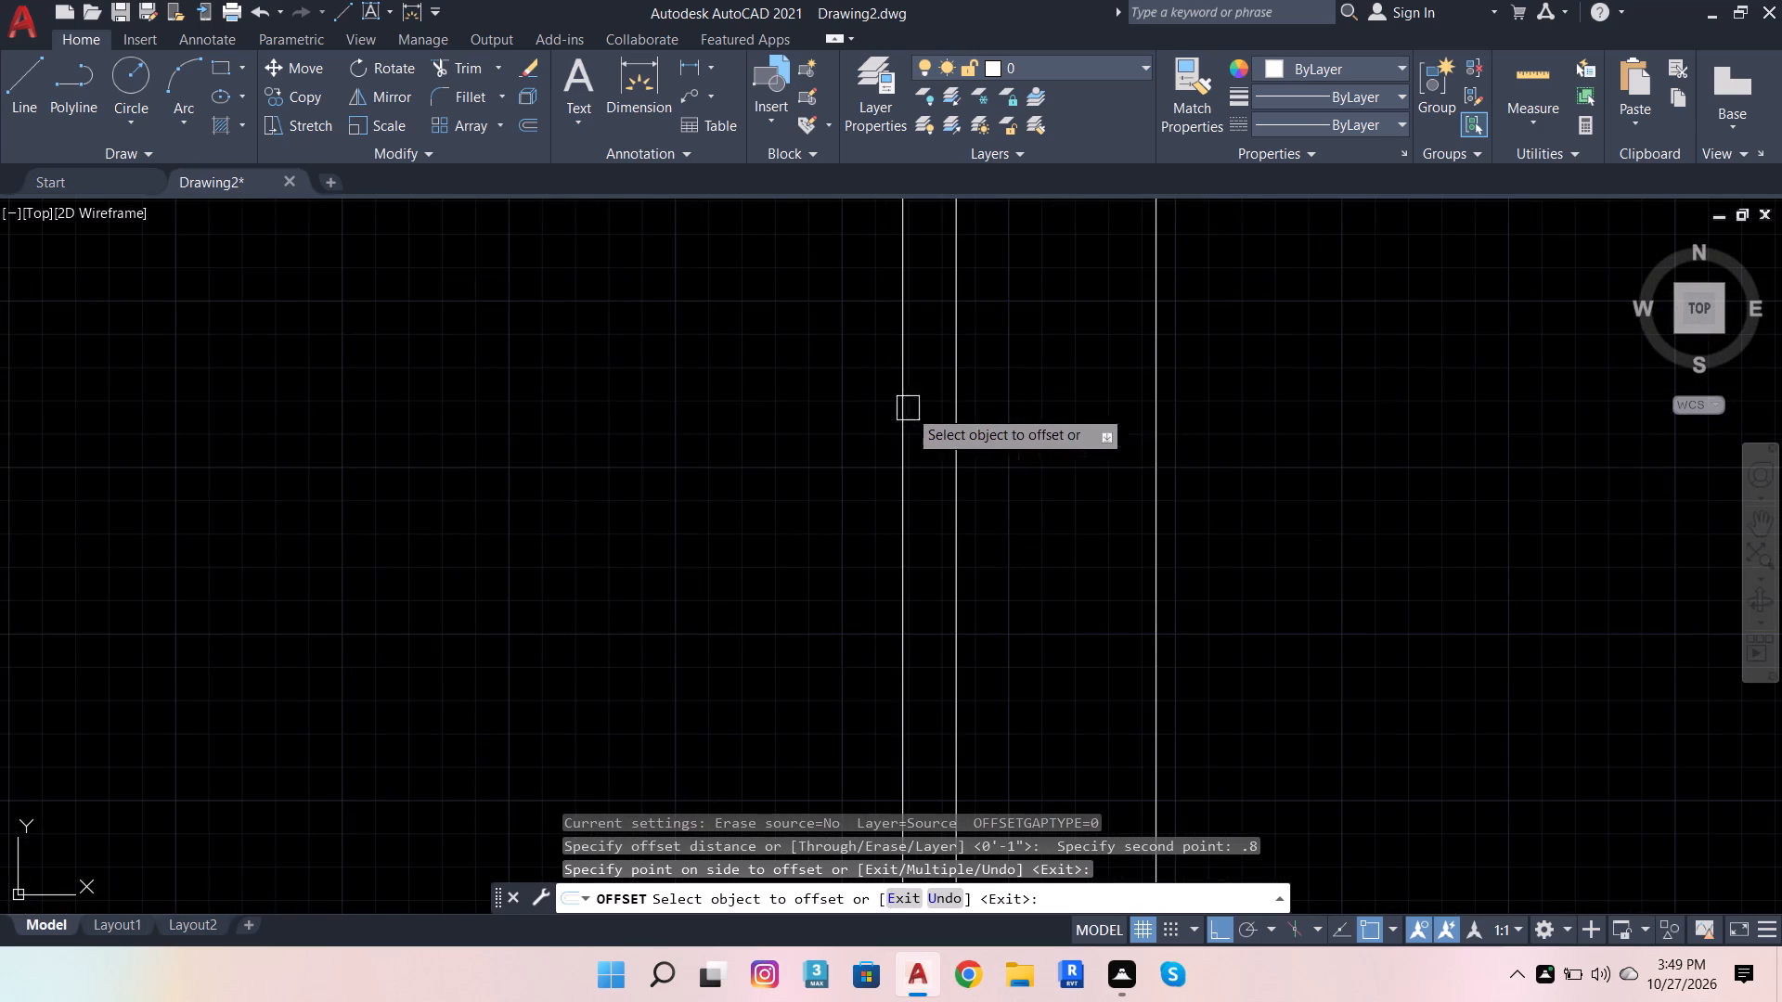
pyautogui.click(953, 428)
pyautogui.click(1003, 428)
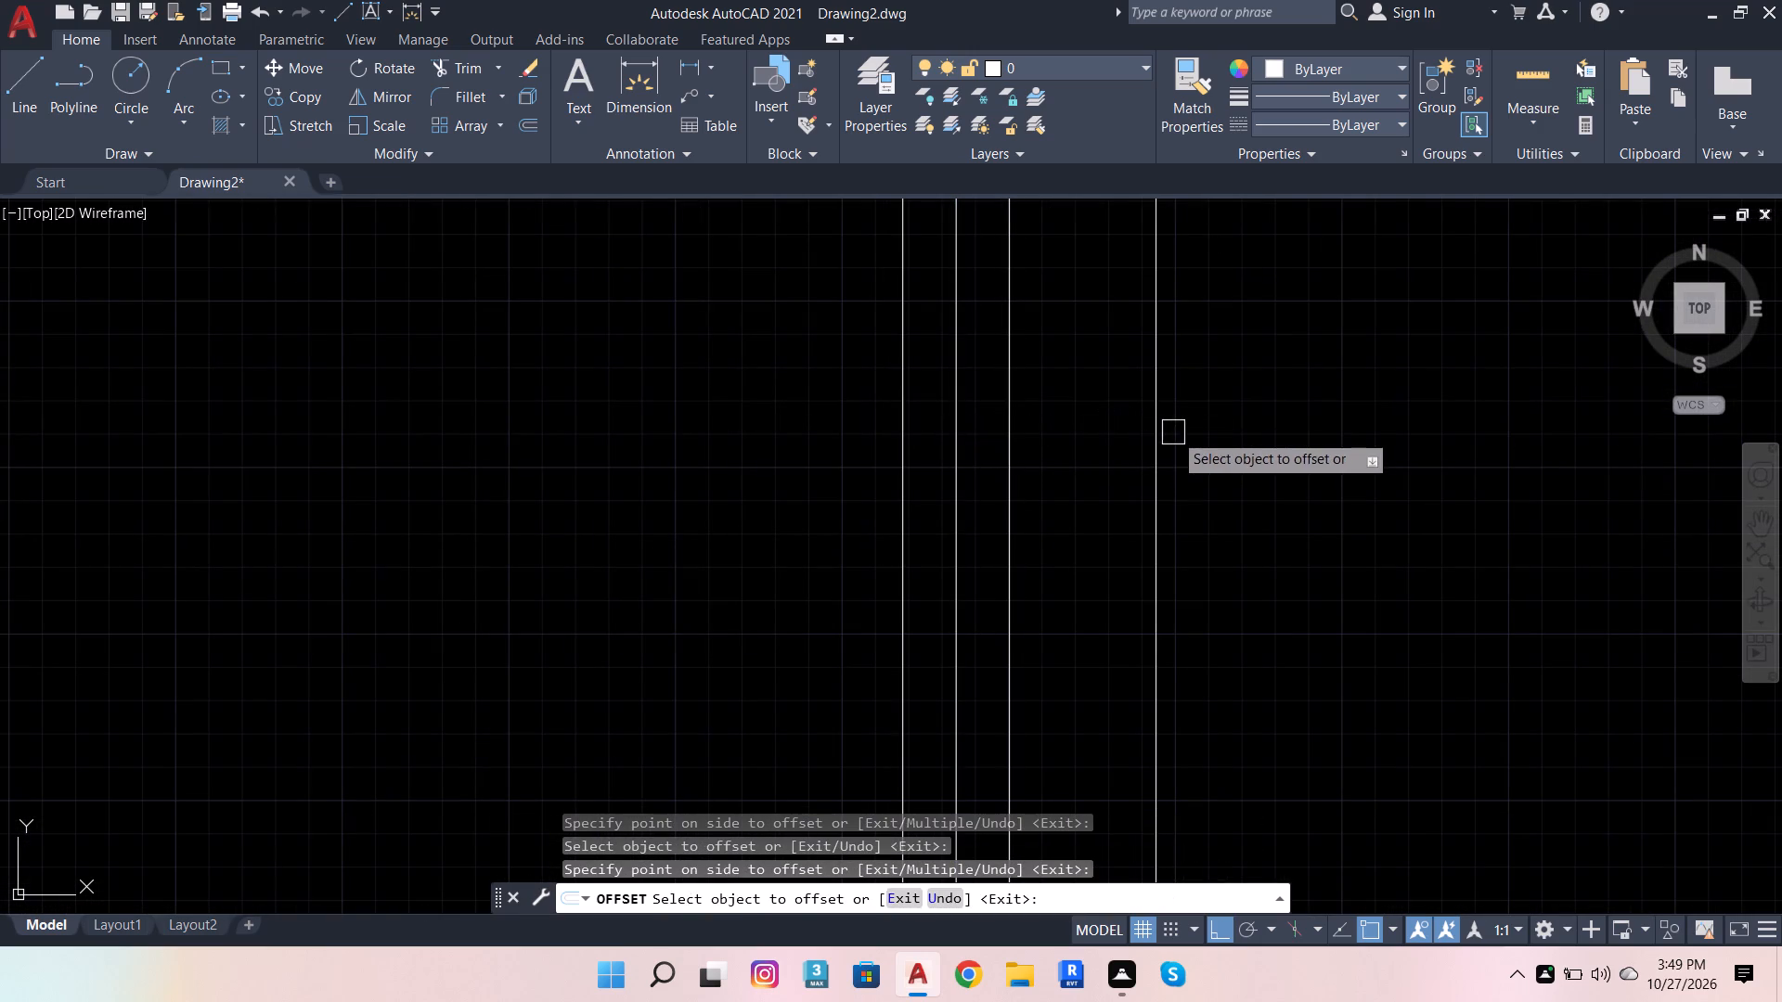
# Offset the right central upright 0.8" to the left, repeating once from the new line, and finish the offset.
pyautogui.moveTo(1151, 435); pyautogui.dragTo(1141, 439)
pyautogui.click(1053, 449)
pyautogui.moveTo(1098, 437); pyautogui.dragTo(1057, 452)
pyautogui.click(1028, 456)
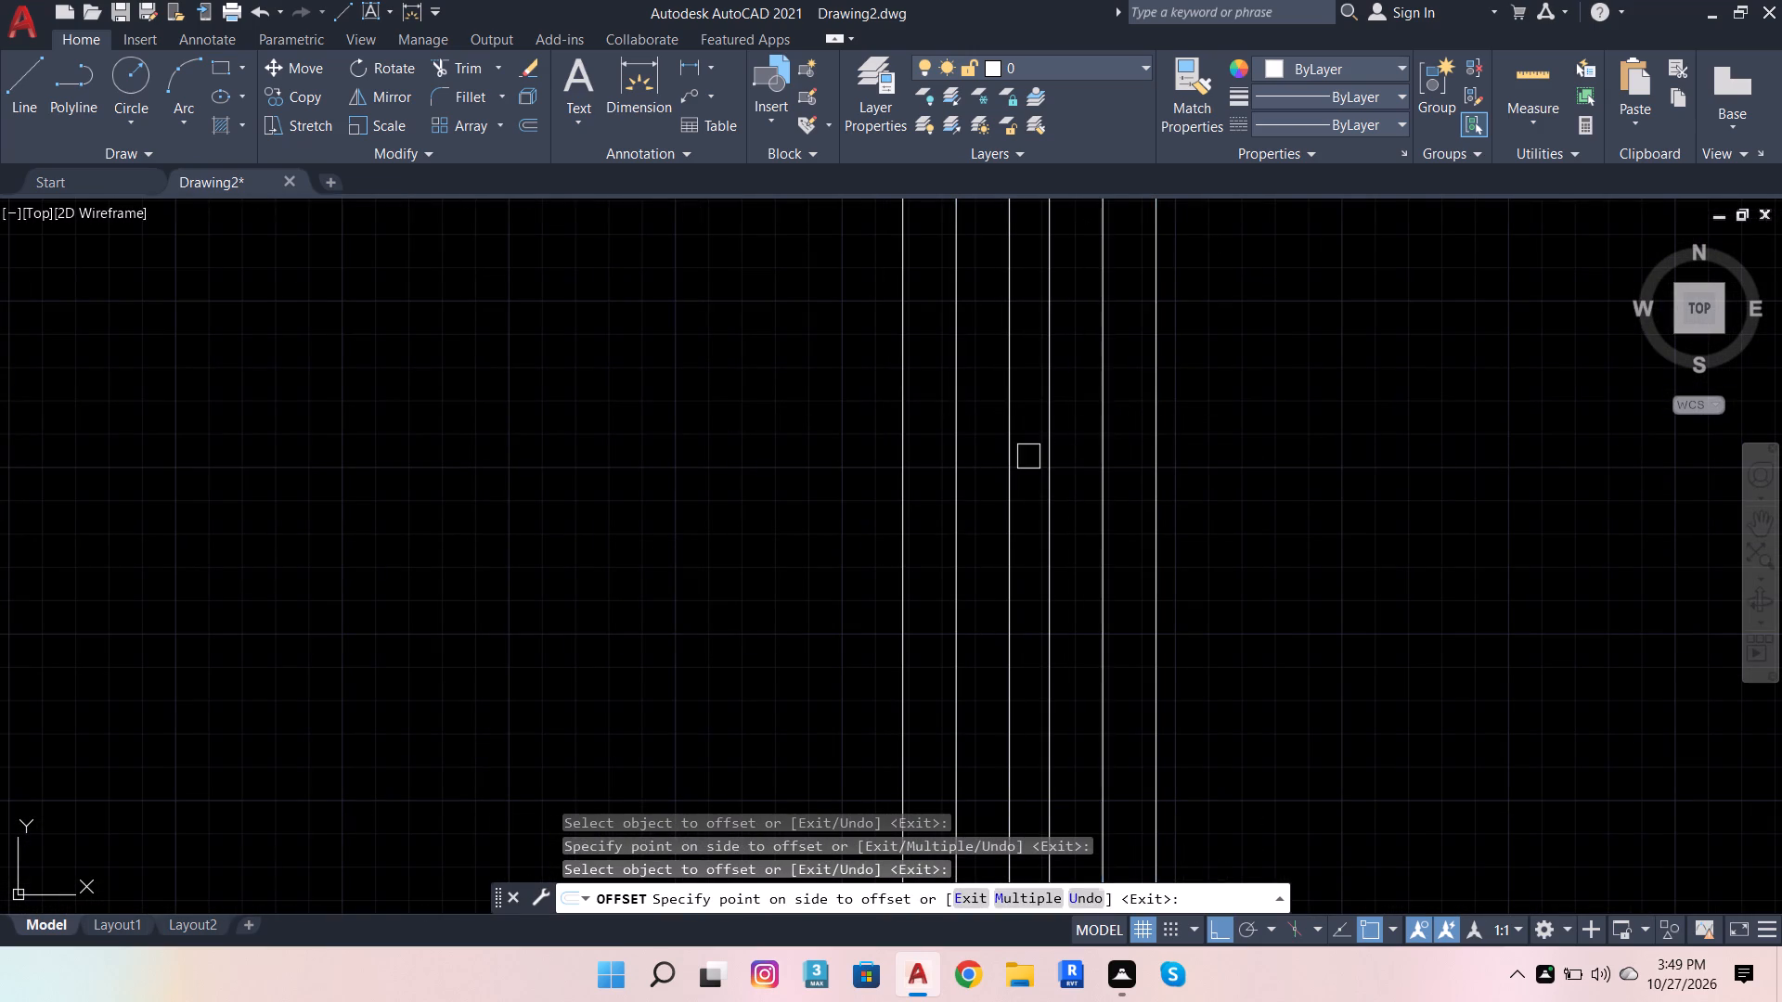
pyautogui.scroll(-3, 1069, 462)
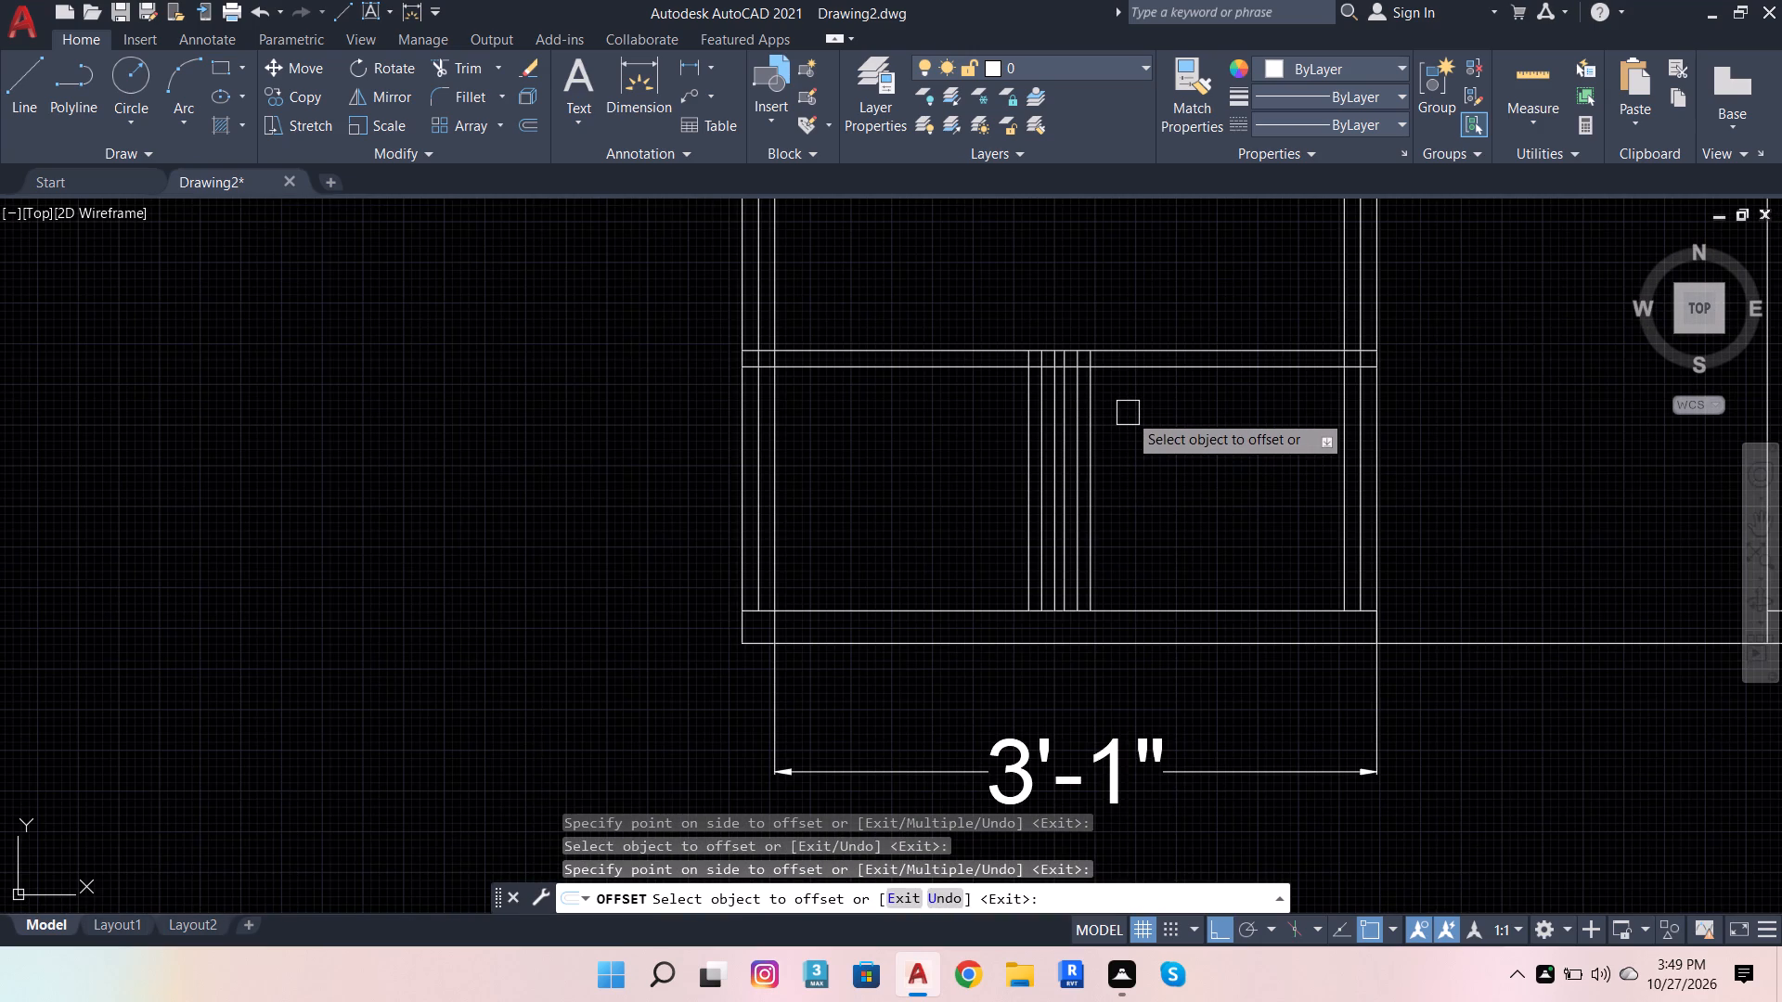
pyautogui.press('Escape')
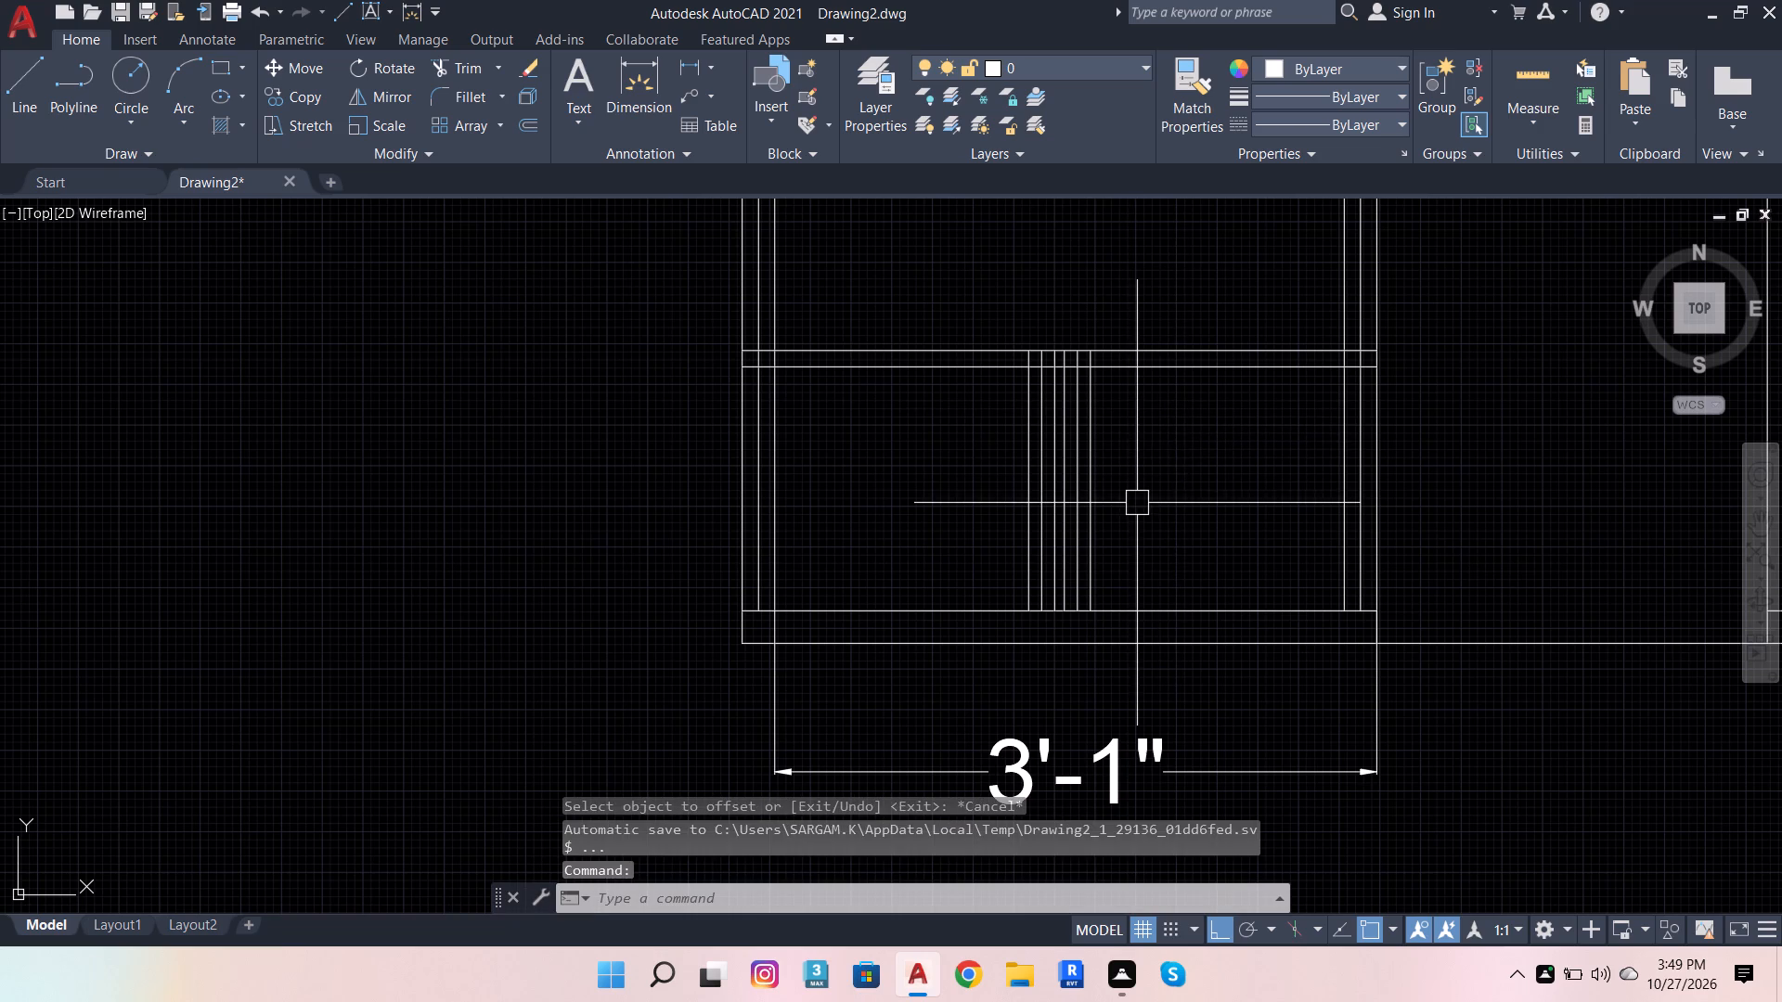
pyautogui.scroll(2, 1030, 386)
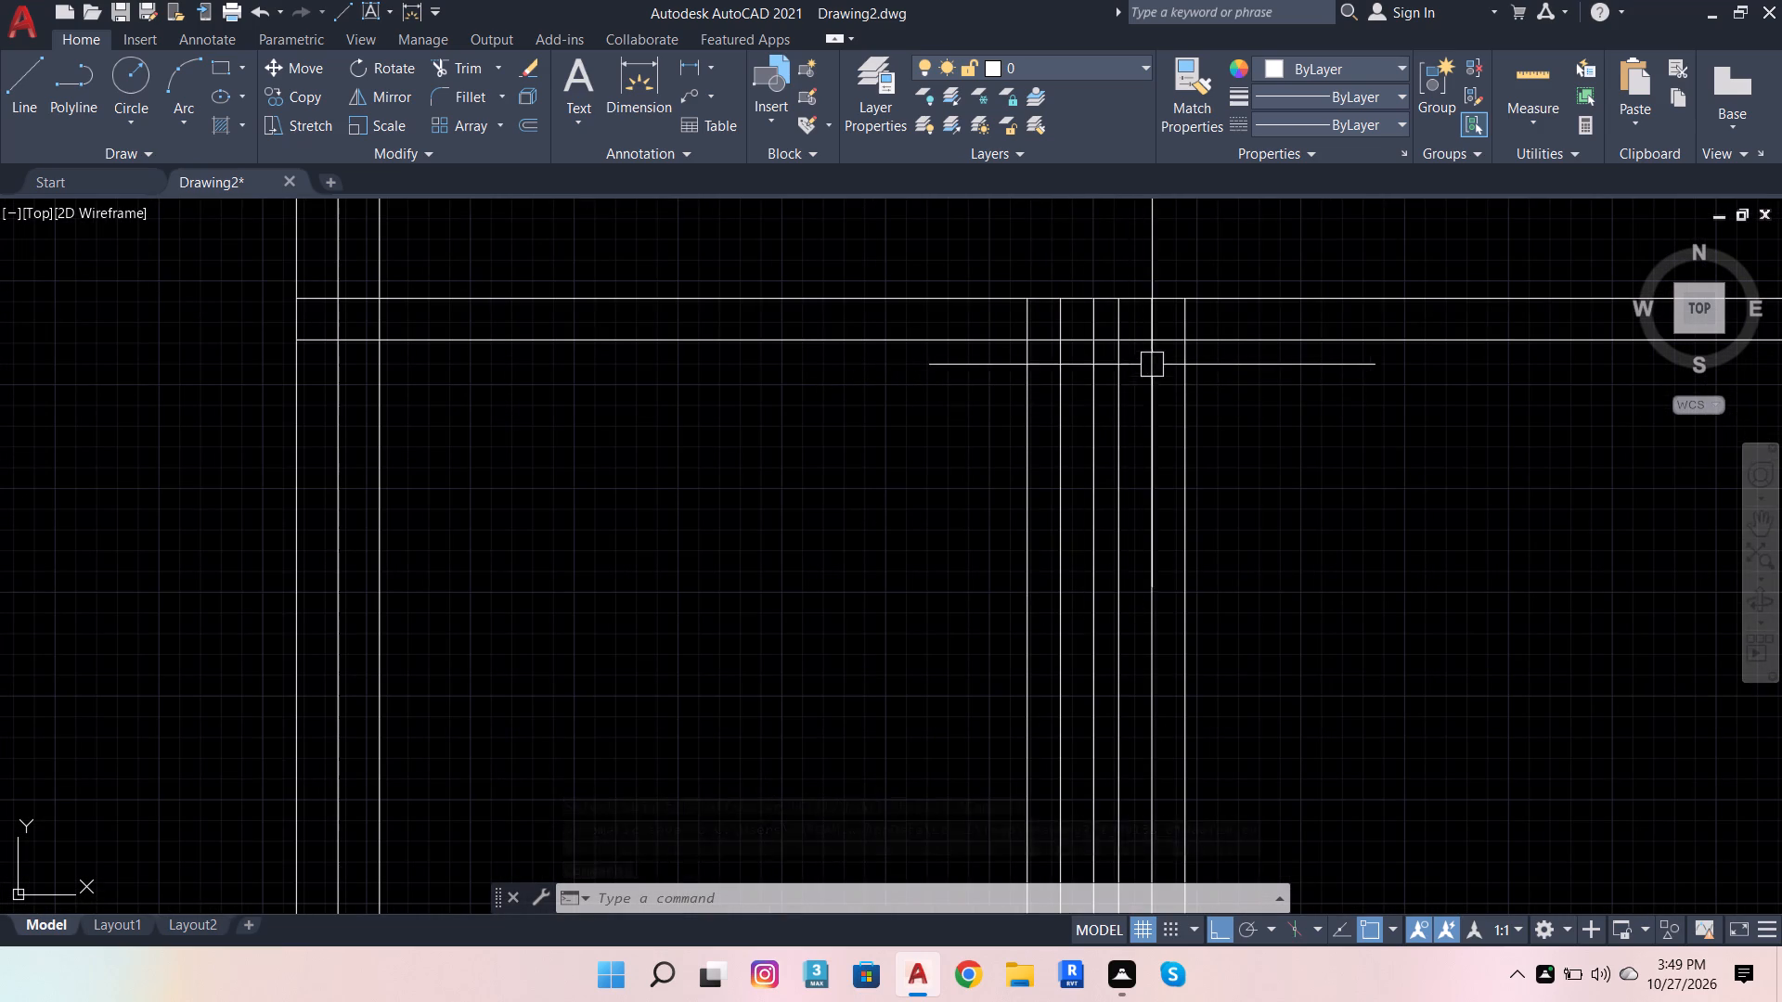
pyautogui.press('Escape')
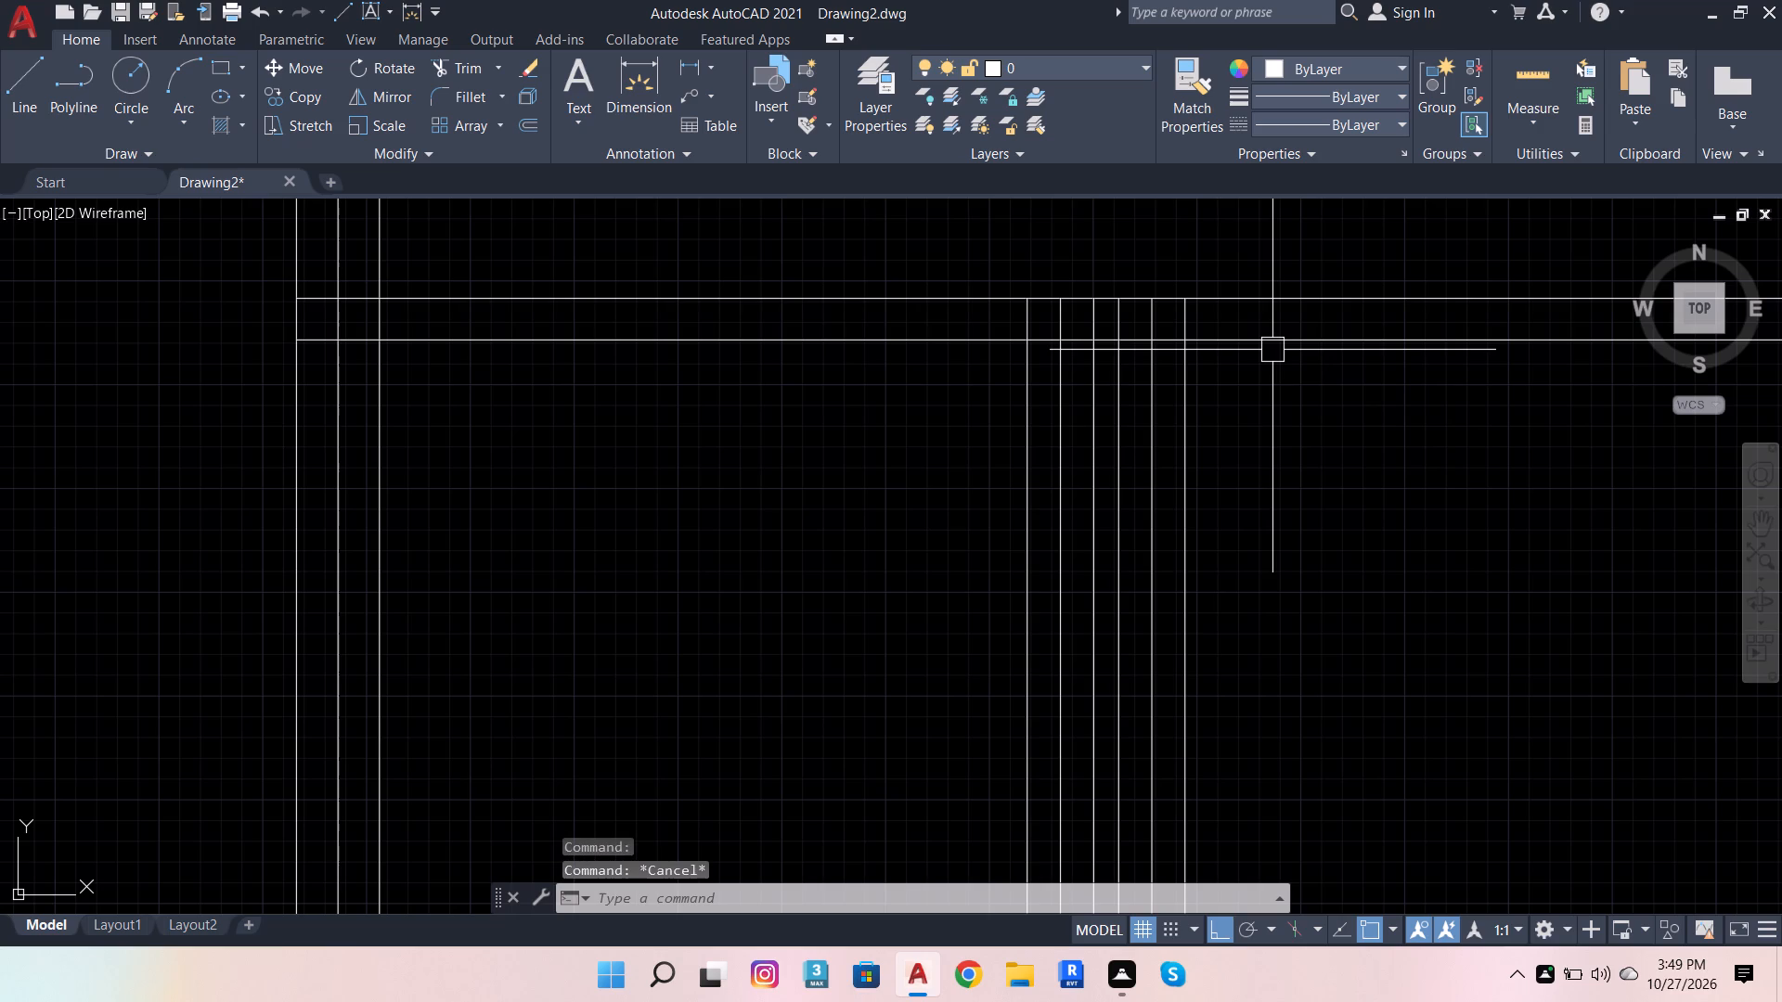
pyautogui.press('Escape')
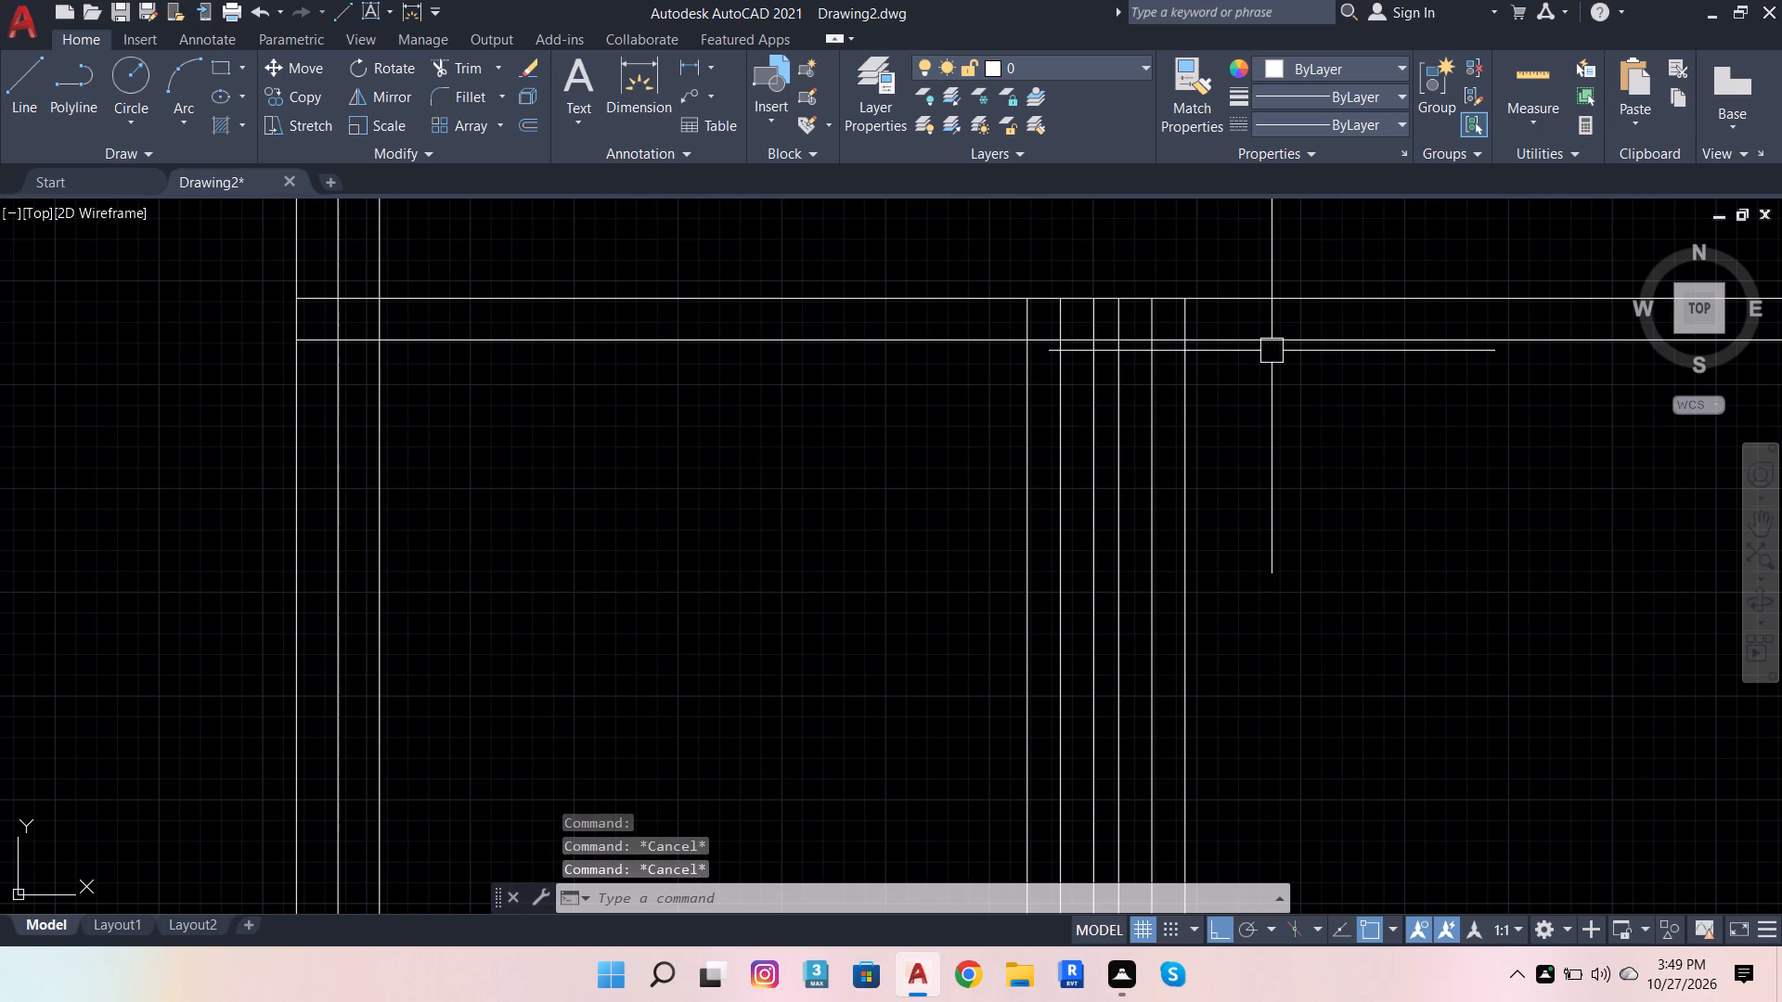
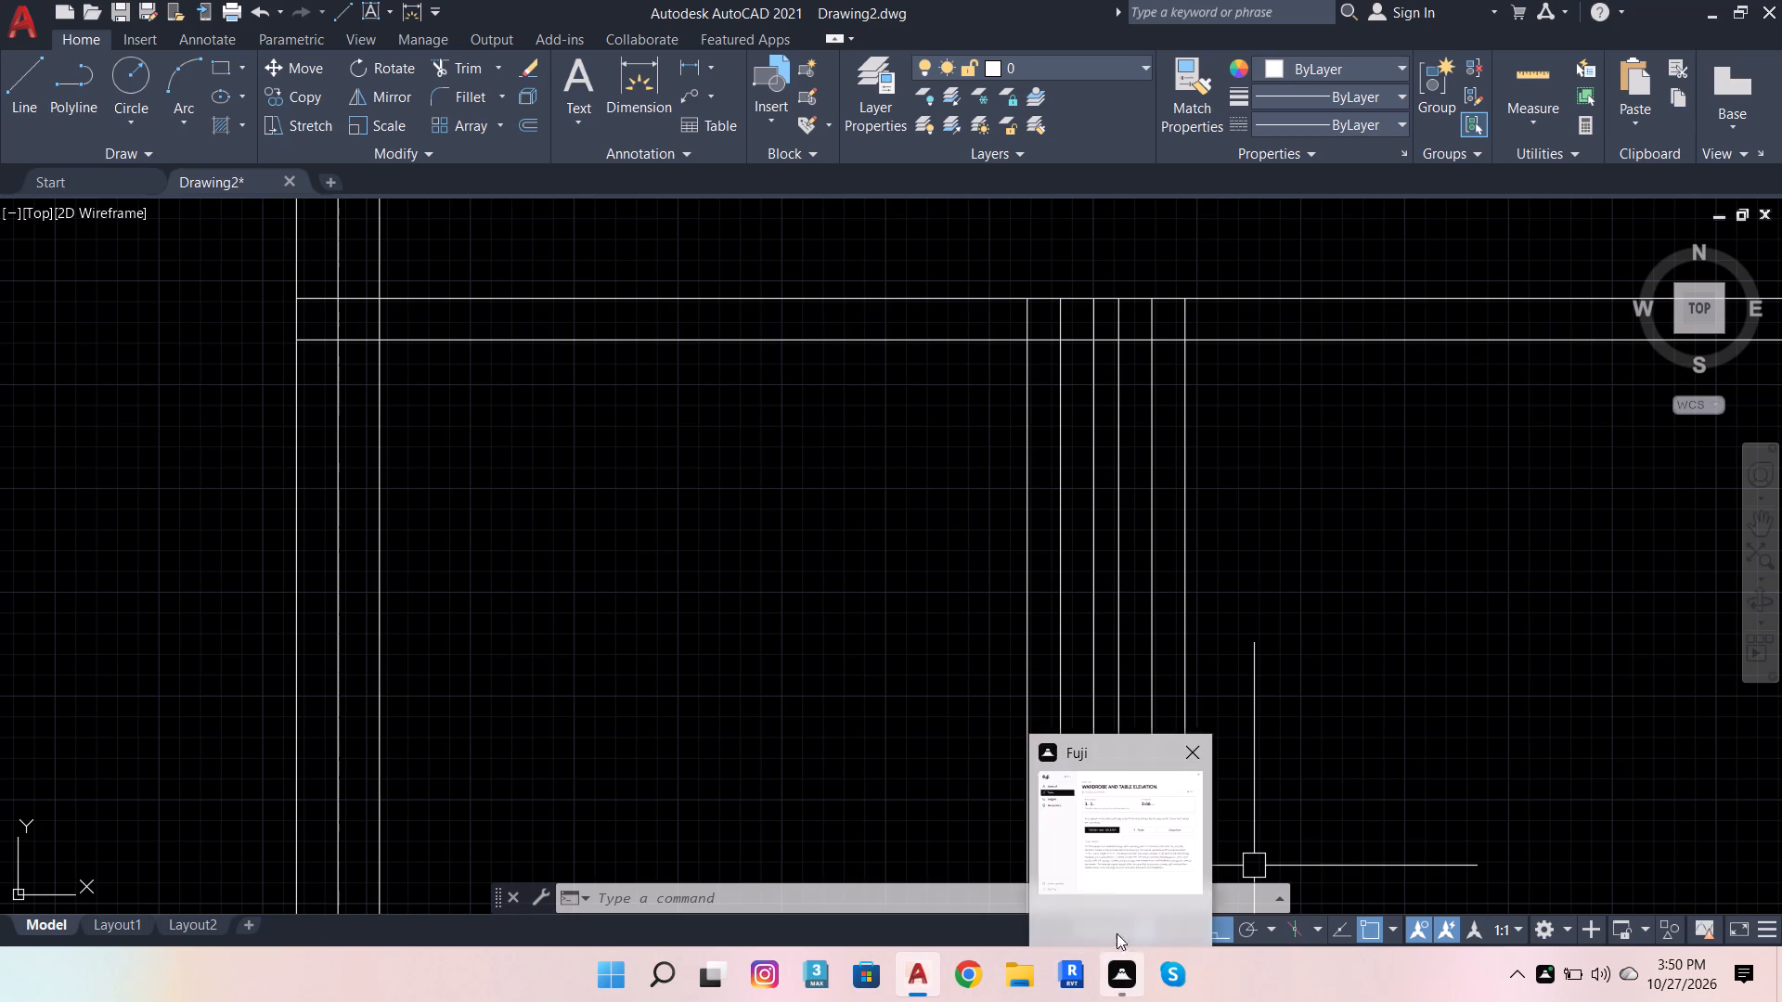
# Trim the two horizontal lines at the first bay's left frame, ending the upper at the inner vertical and the lower at the middle one.
pyautogui.scroll(-2, 1176, 821)
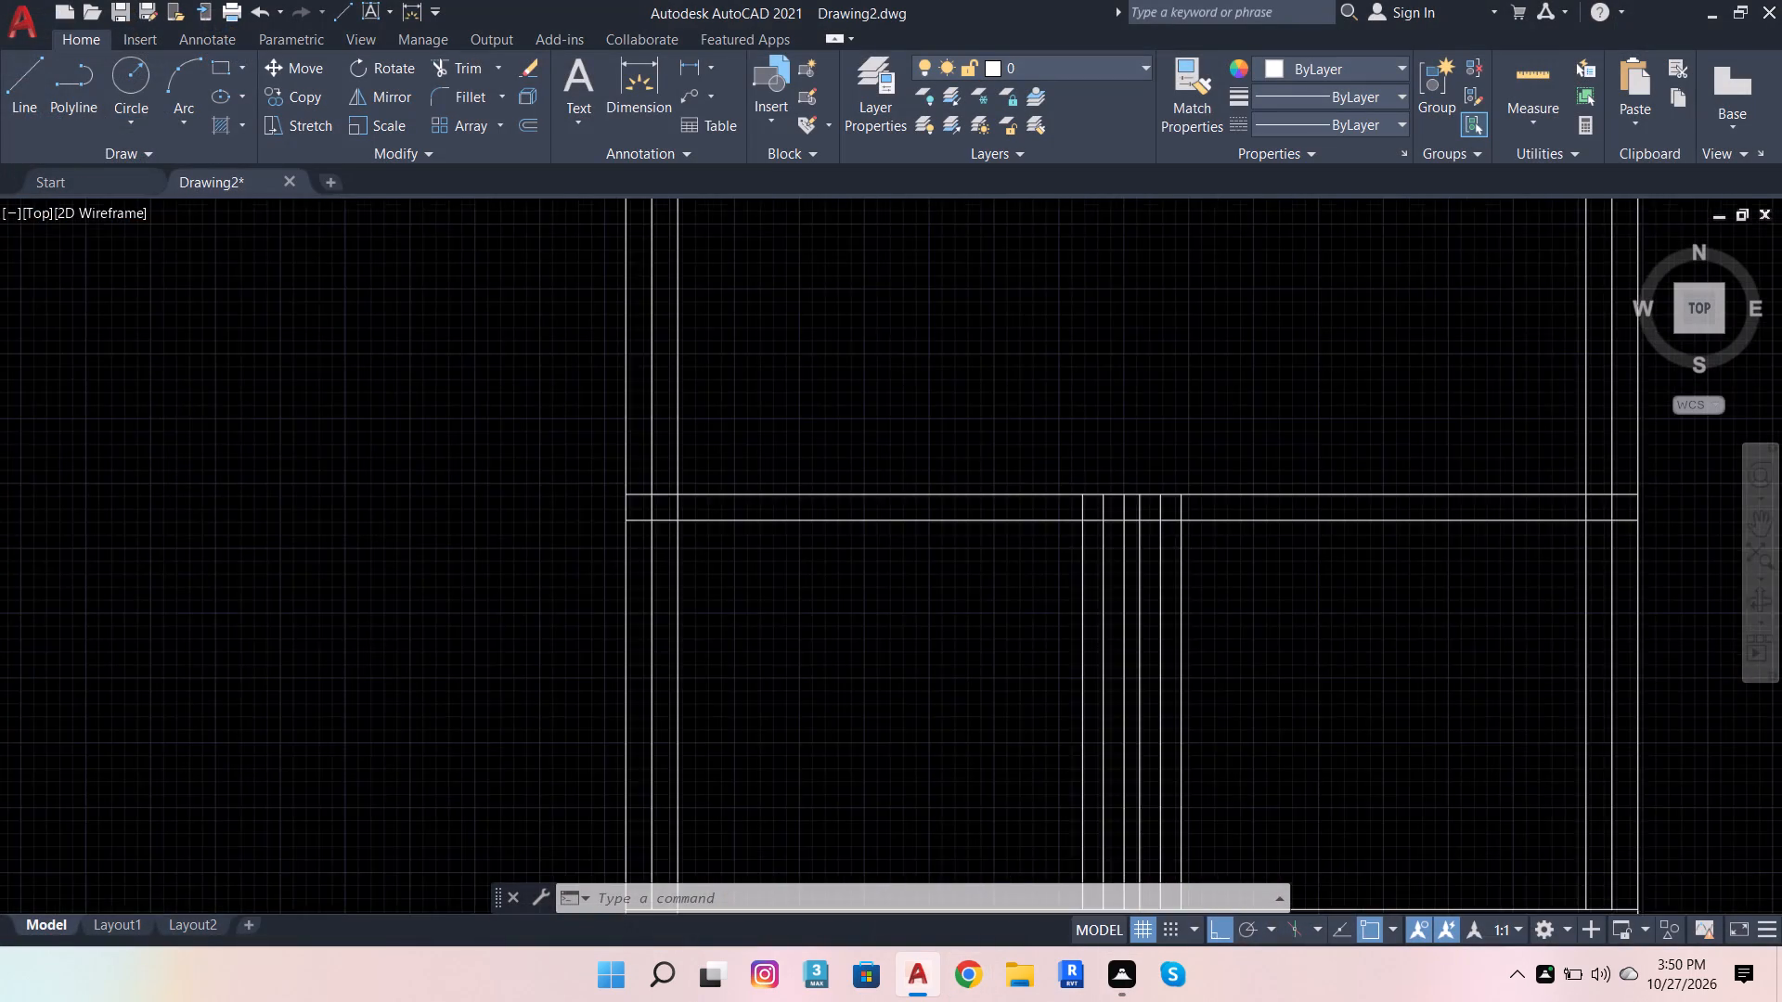
pyautogui.scroll(-2, 1354, 625)
pyautogui.scroll(2, 1312, 687)
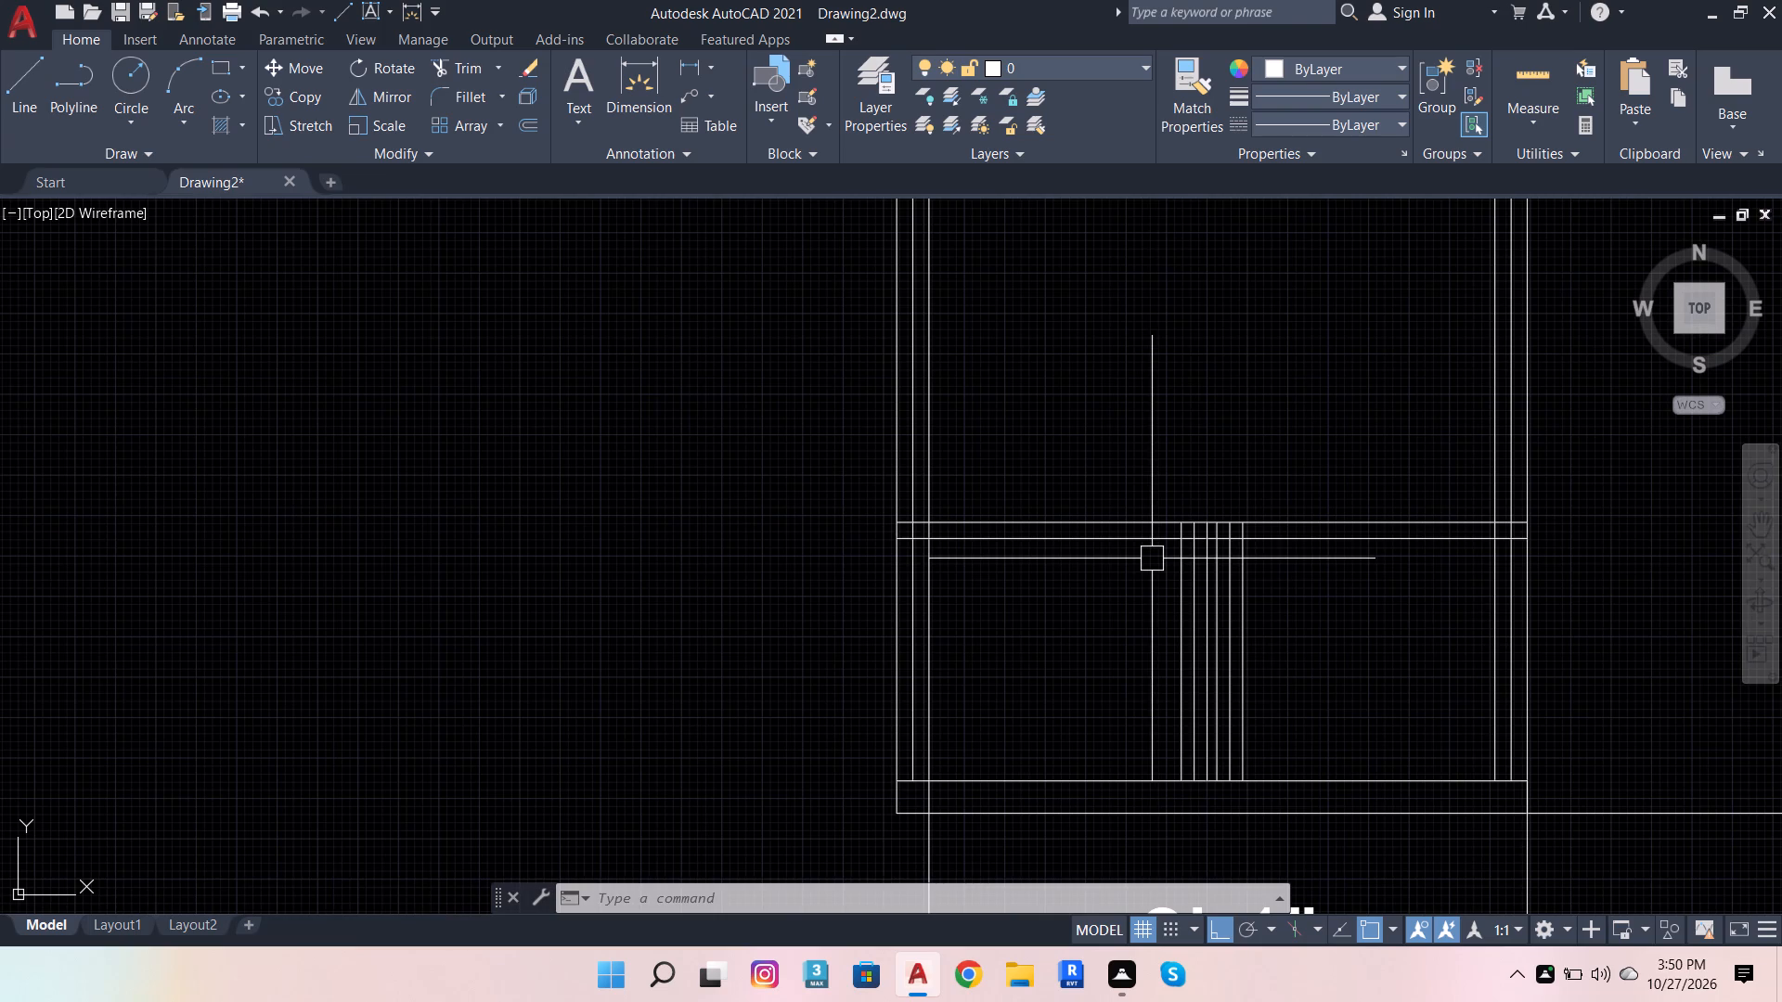
pyautogui.scroll(2, 1550, 534)
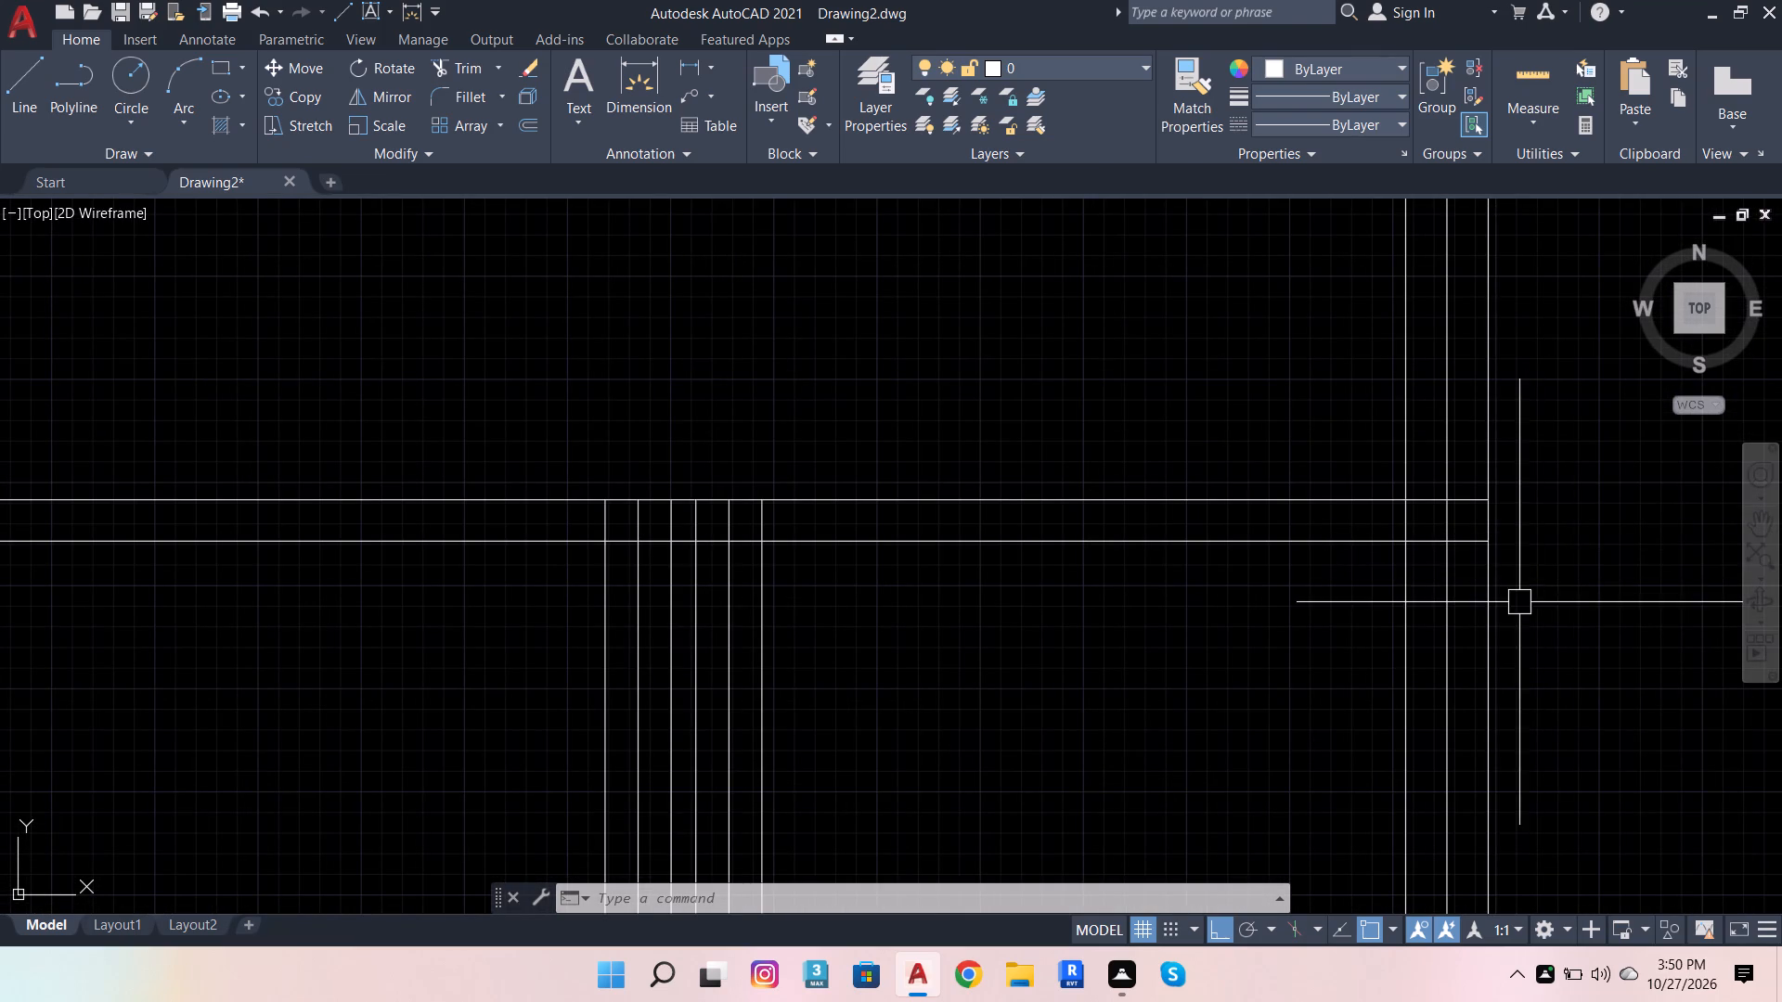
pyautogui.scroll(-2, 1468, 647)
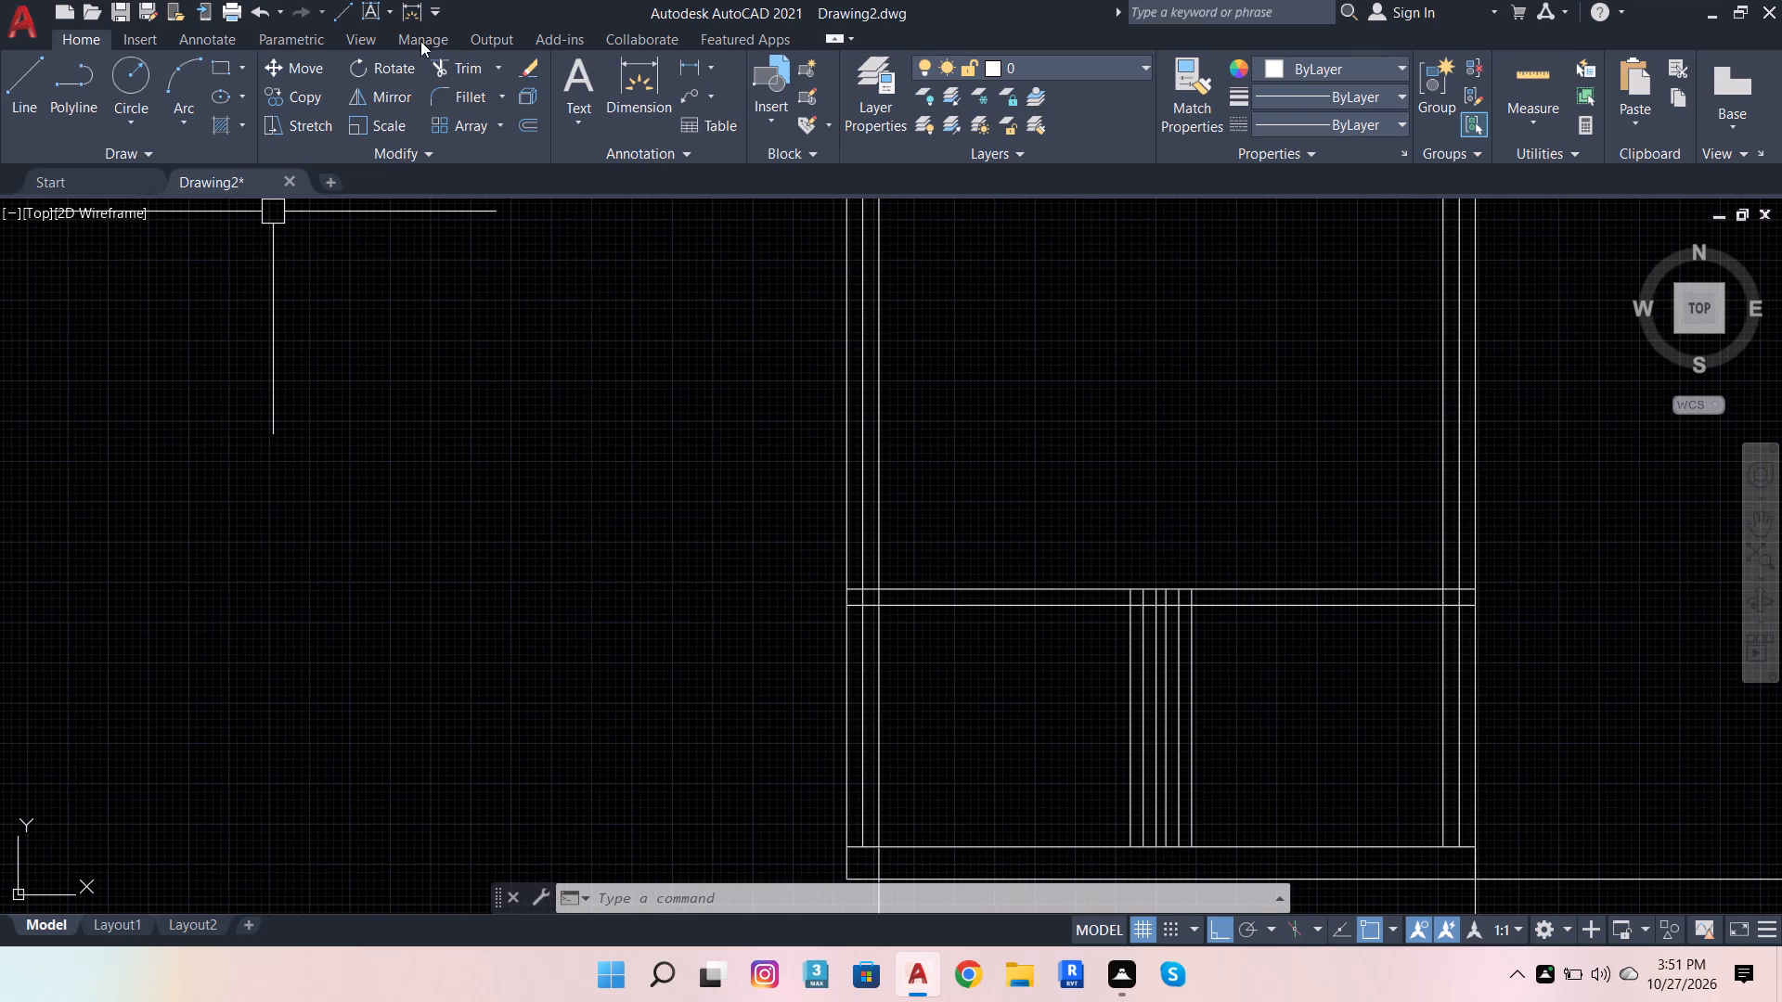
pyautogui.click(451, 49)
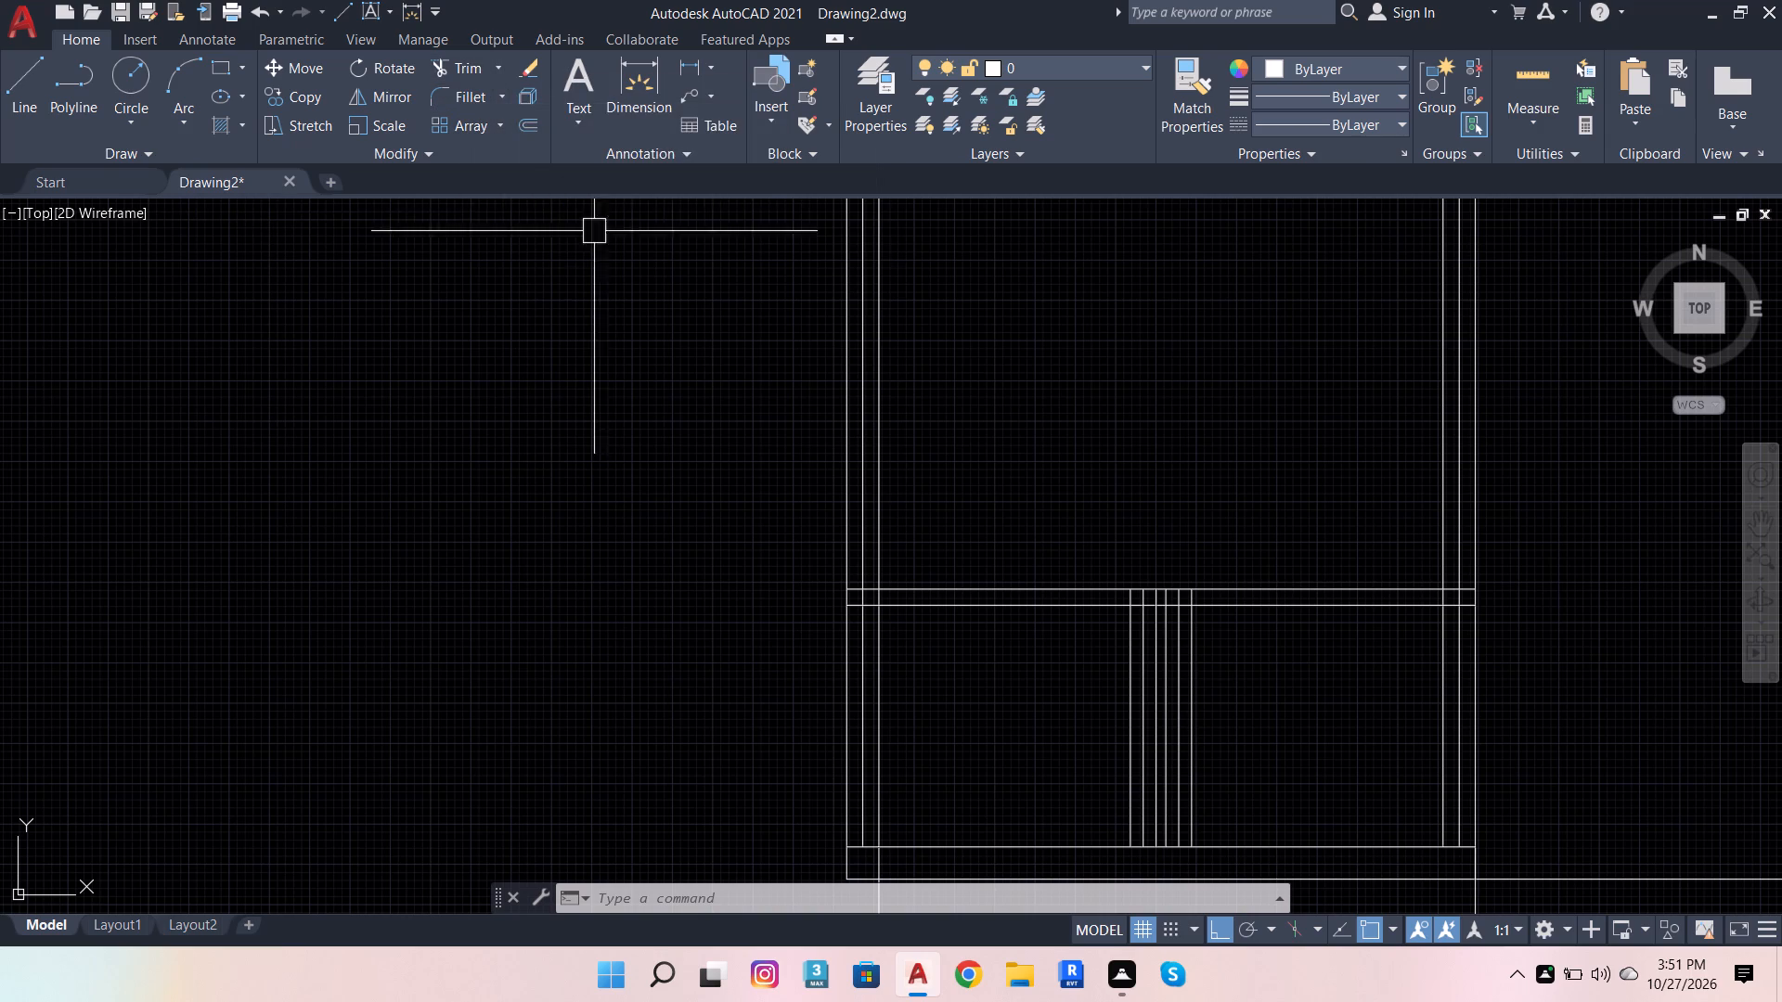
pyautogui.scroll(3, 875, 628)
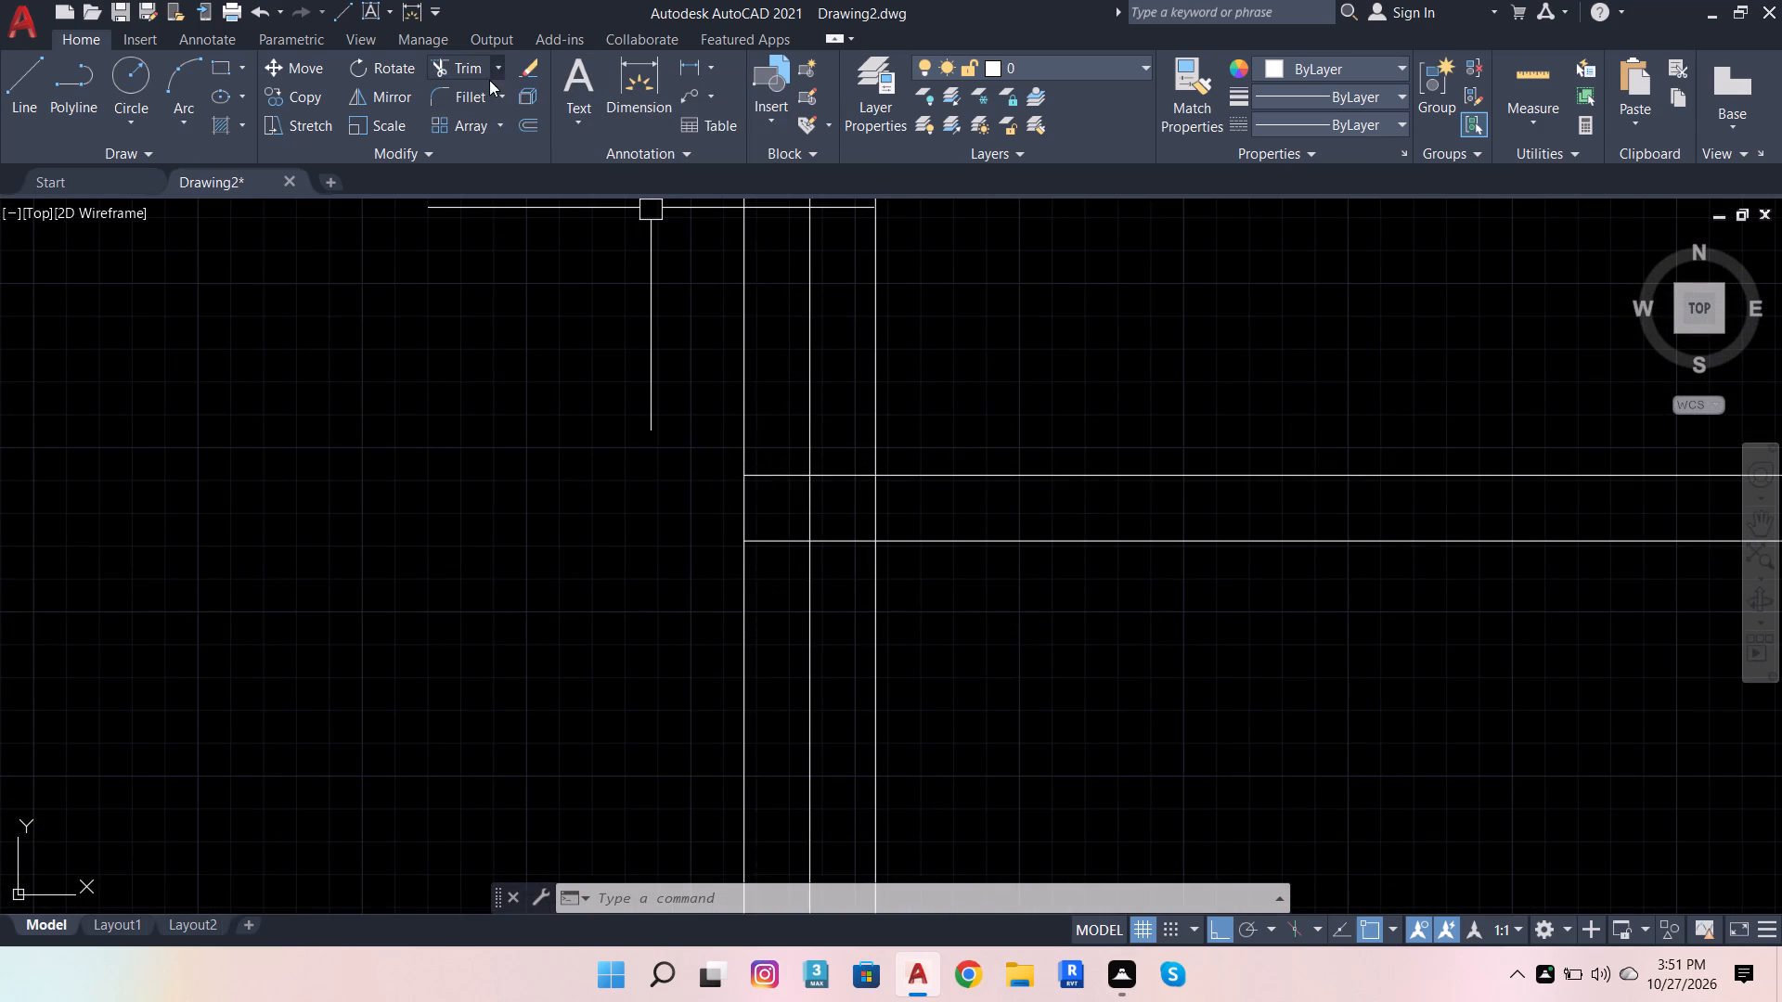
pyautogui.click(478, 75)
pyautogui.scroll(1, 761, 444)
pyautogui.click(763, 447)
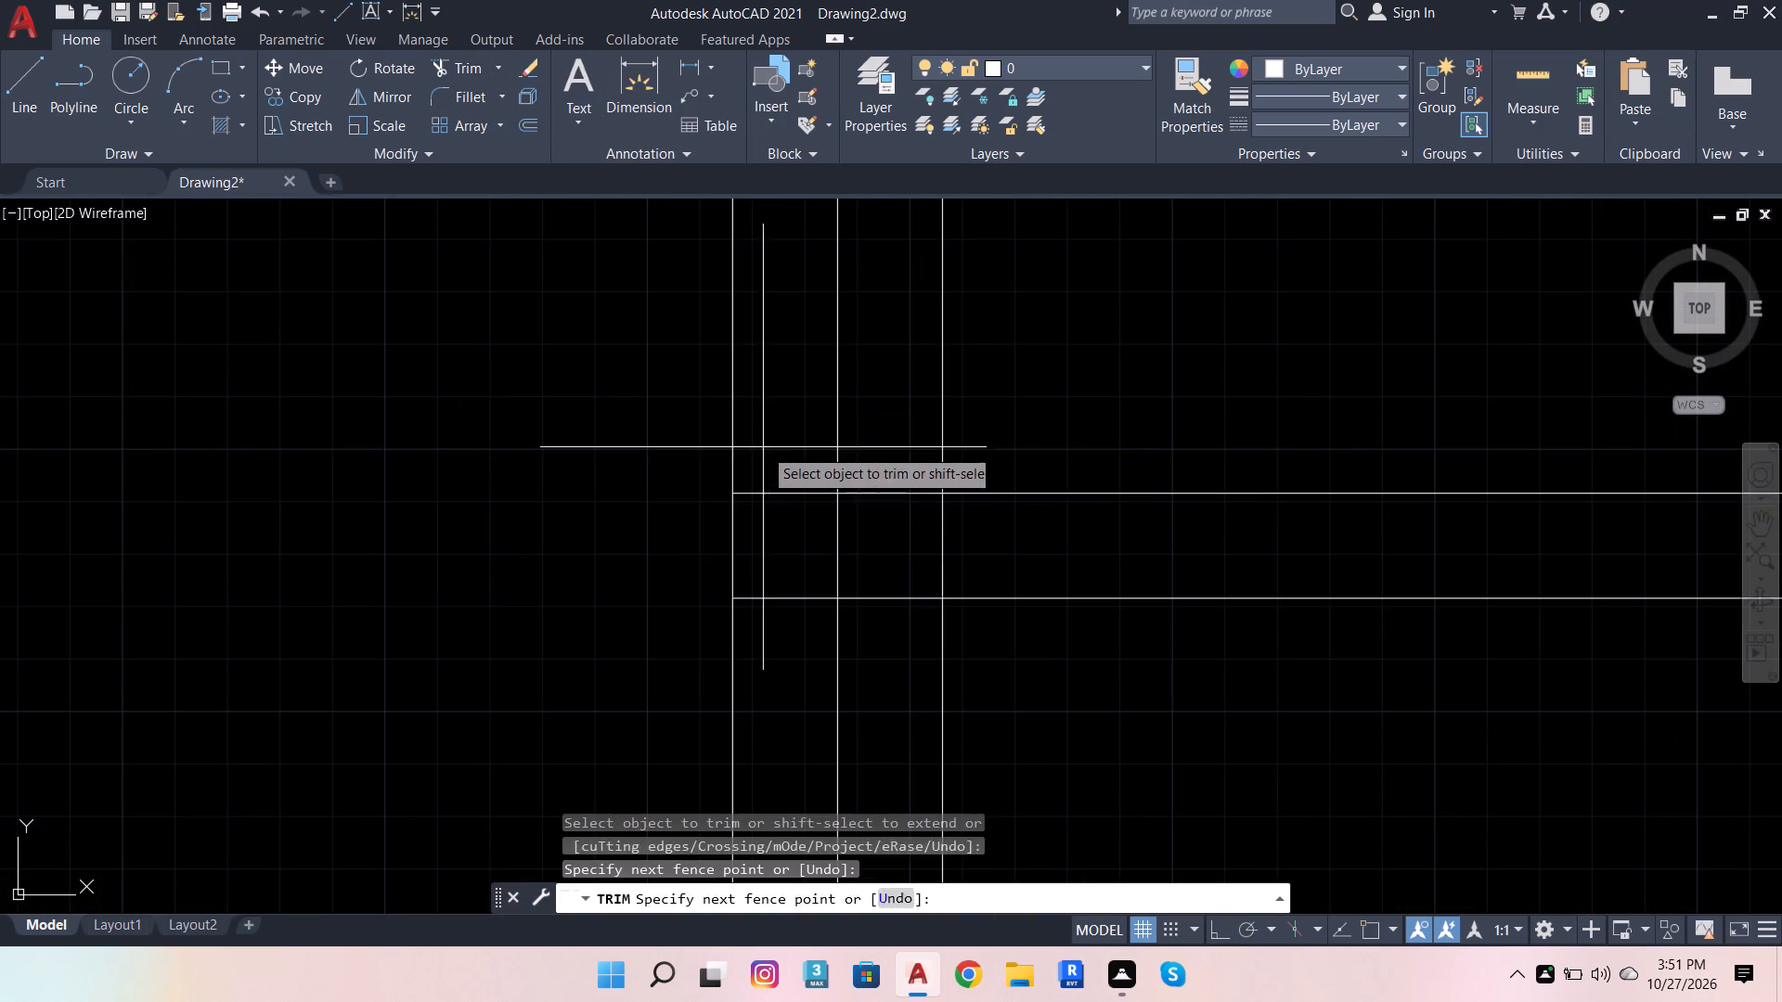
pyautogui.click(781, 620)
pyautogui.click(871, 486)
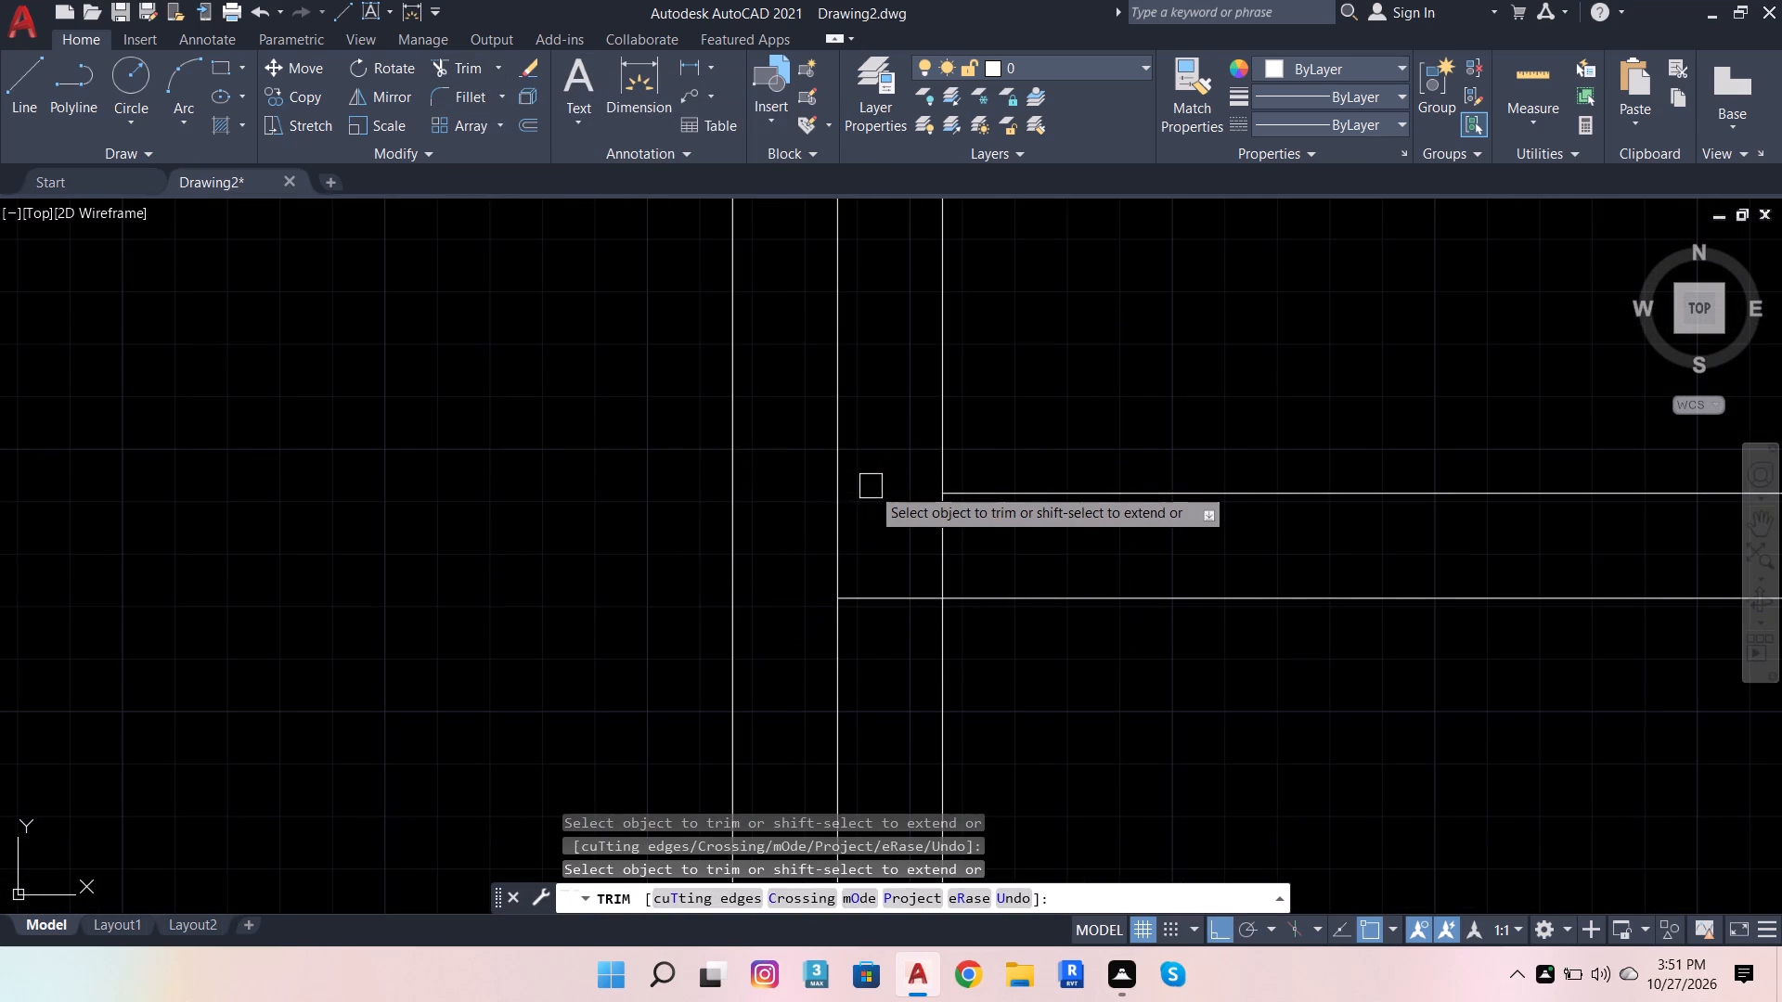
# Trim the two horizontal lines at the first bay's right frame, ending the upper at the inner vertical and the lower at the middle one.
pyautogui.scroll(-3, 691, 634)
pyautogui.scroll(-3, 988, 628)
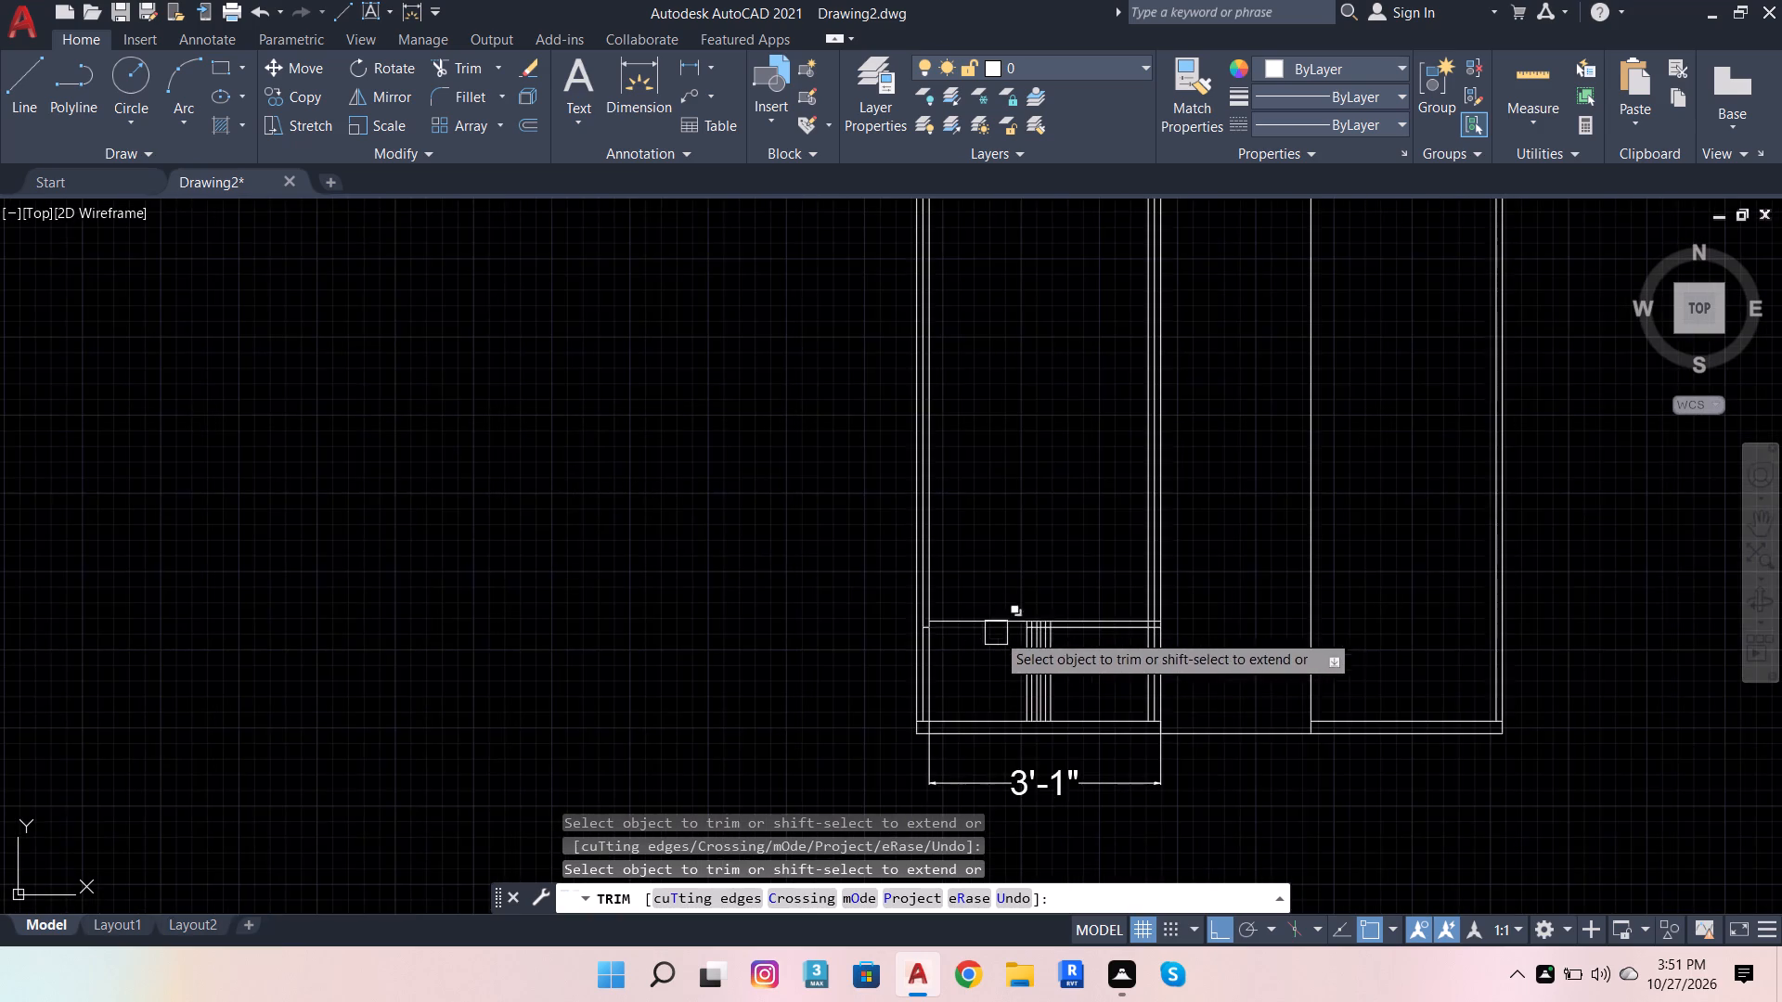
pyautogui.scroll(6, 1155, 660)
pyautogui.click(1201, 289)
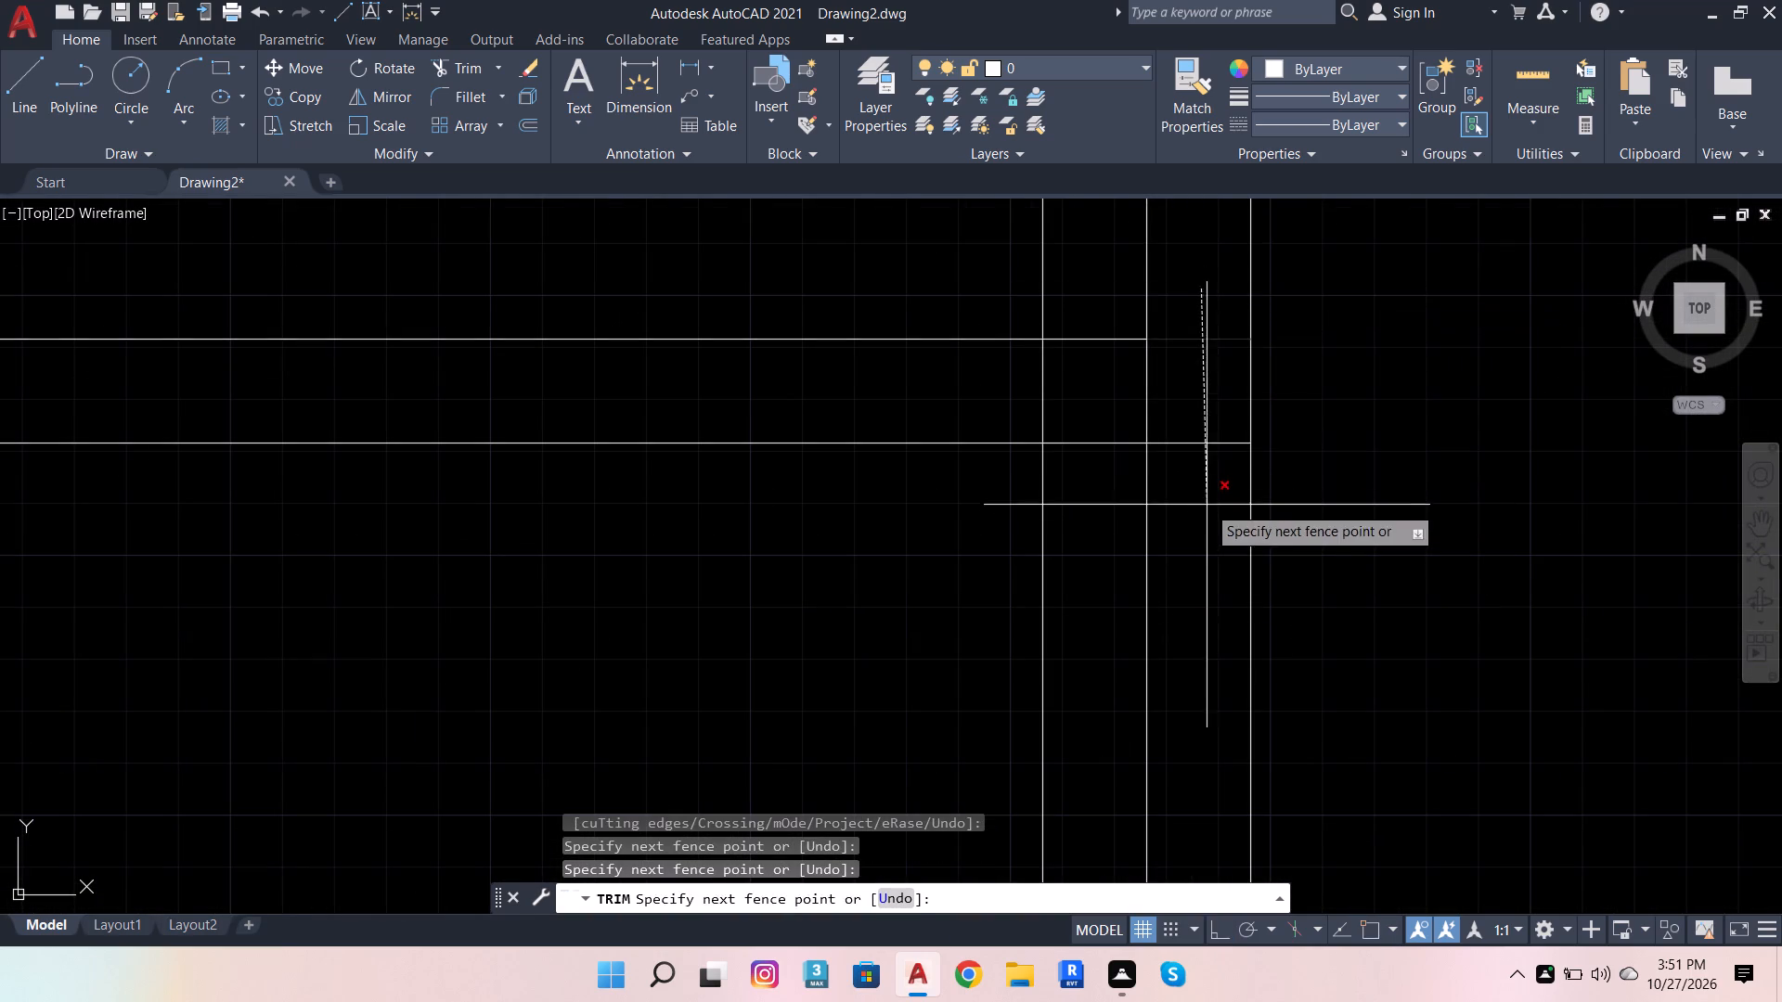
pyautogui.click(1206, 510)
pyautogui.click(1094, 325)
pyautogui.click(1093, 390)
# Trim the lower horizontal line between the four inner central verticals, then trim its segment between the two leftmost verticals and undo that cut.
pyautogui.scroll(-4, 1246, 477)
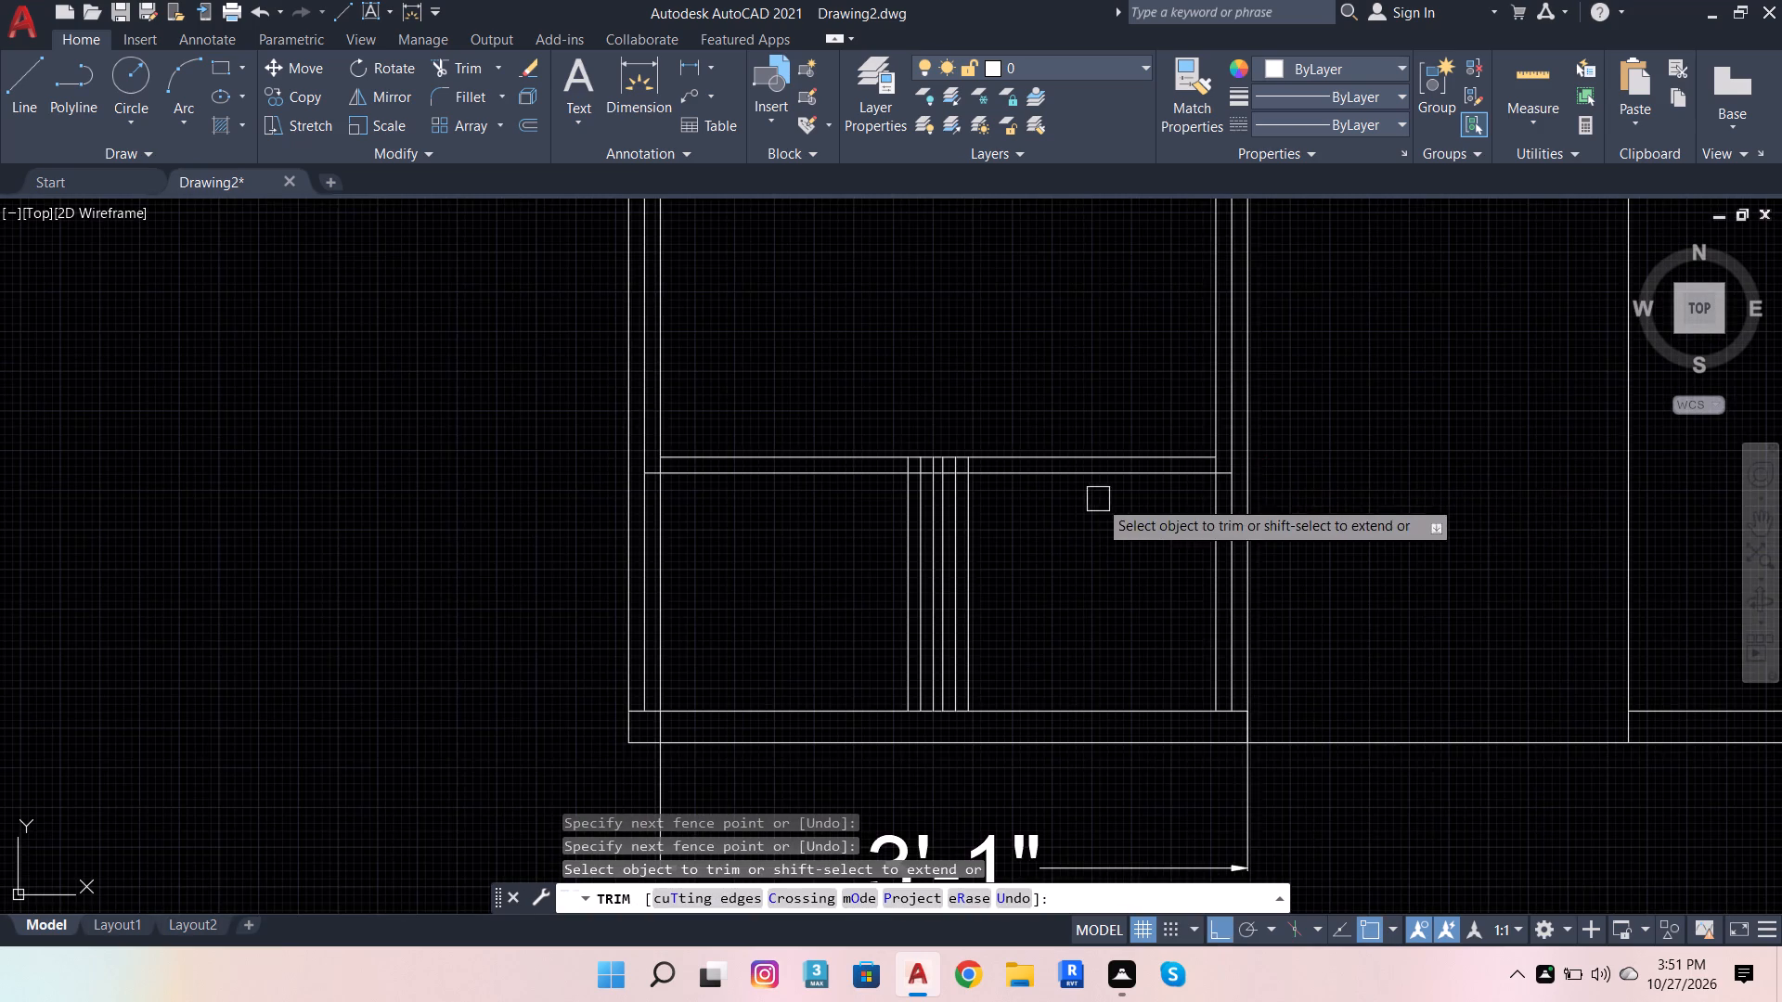
pyautogui.scroll(3, 1001, 469)
pyautogui.scroll(2, 815, 490)
pyautogui.click(866, 474)
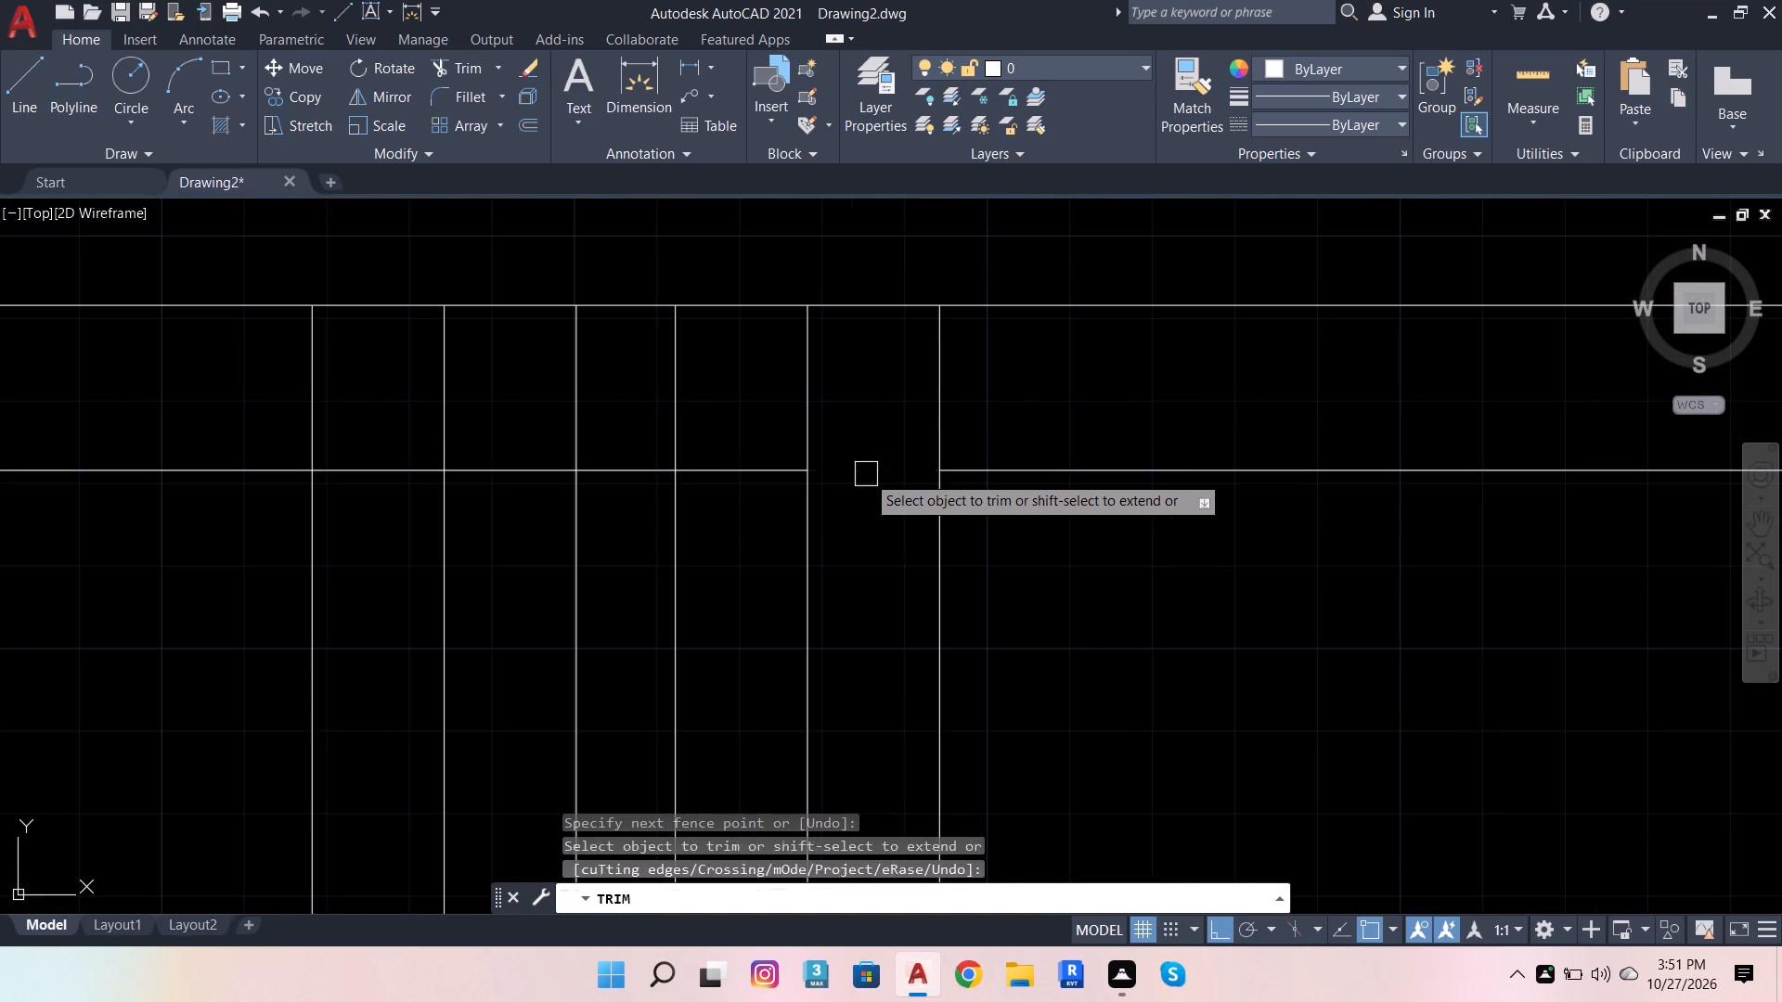
pyautogui.keyDown('shift'); pyautogui.click(1010, 485); pyautogui.keyUp('shift')
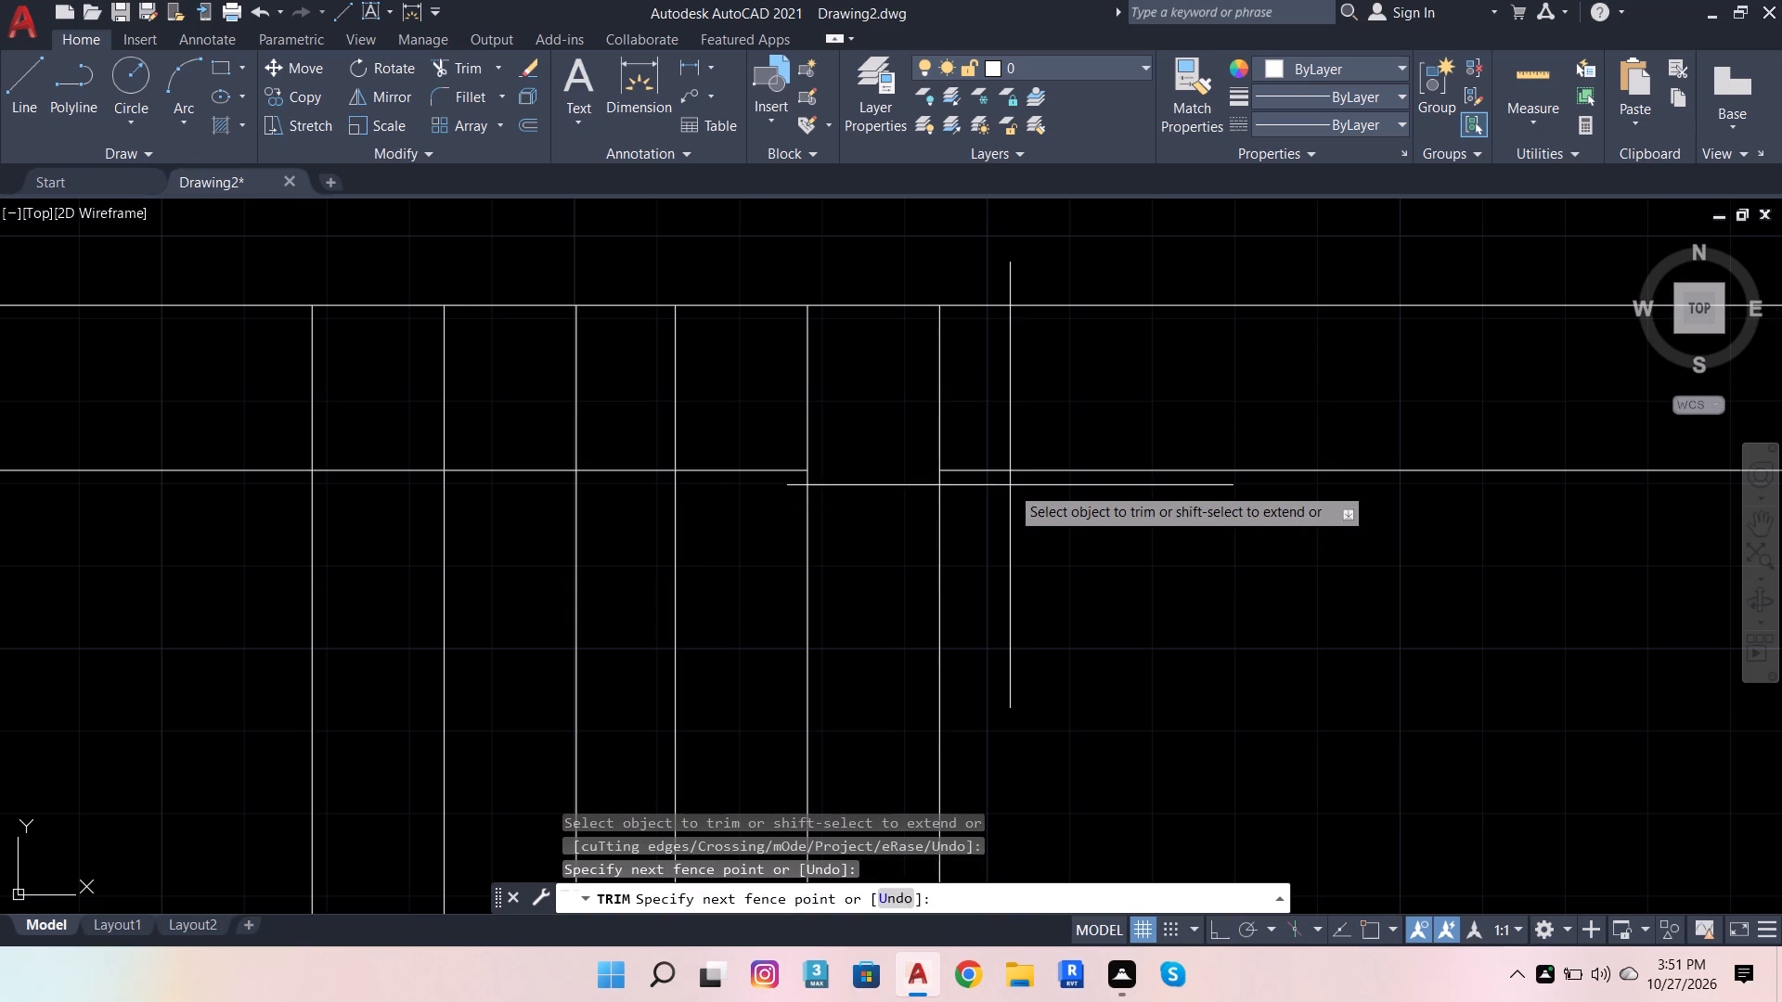
pyautogui.keyDown('shift'); pyautogui.click(991, 445); pyautogui.keyUp('shift')
pyautogui.click(721, 480)
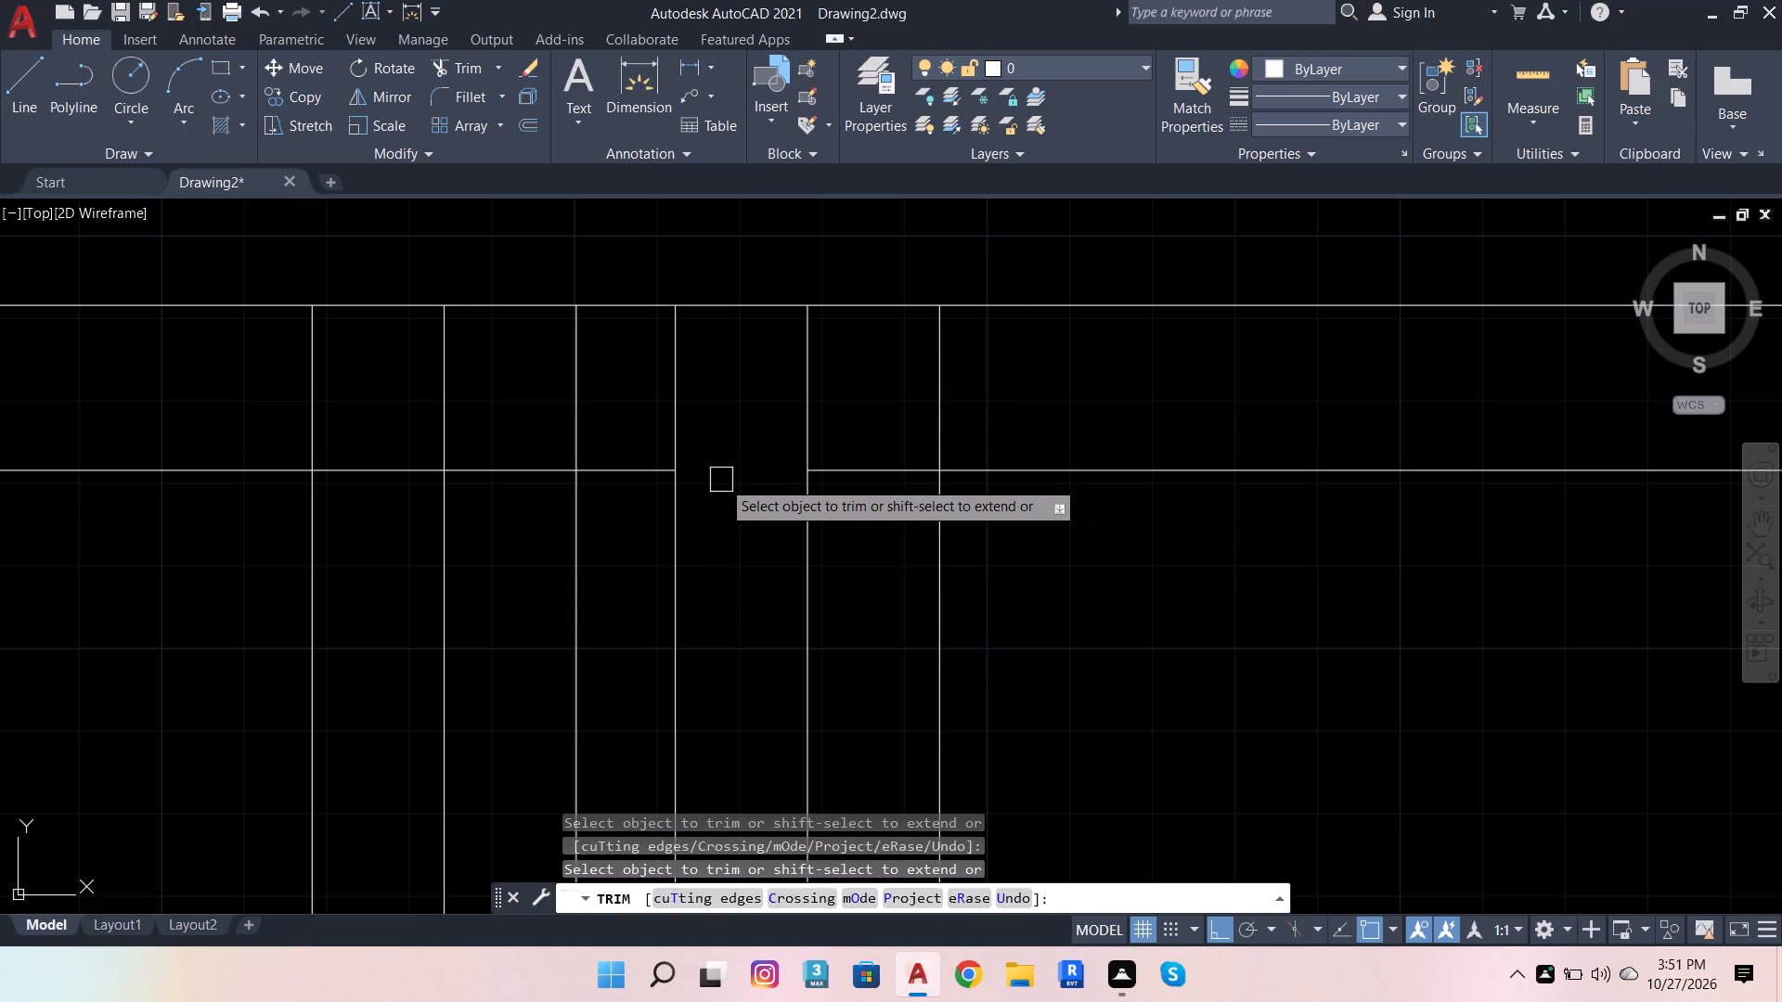
pyautogui.click(626, 463)
pyautogui.click(526, 465)
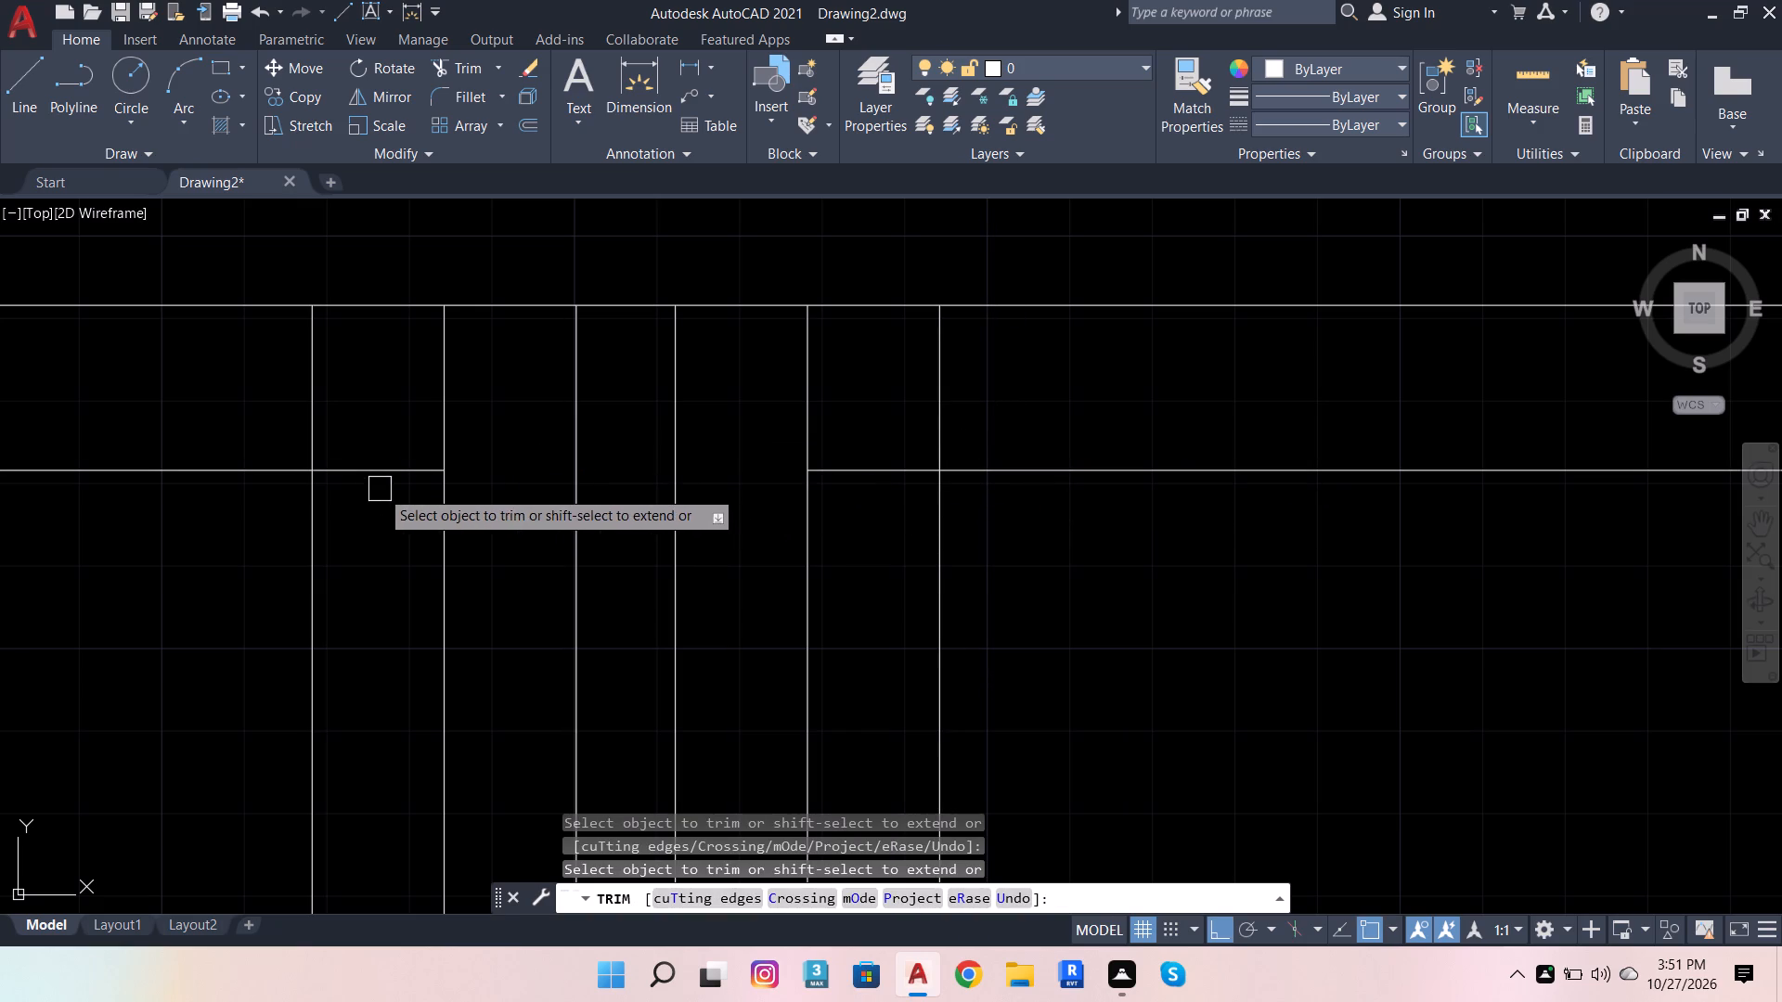
pyautogui.click(374, 477)
pyautogui.hotkey('ctrl', 'z')
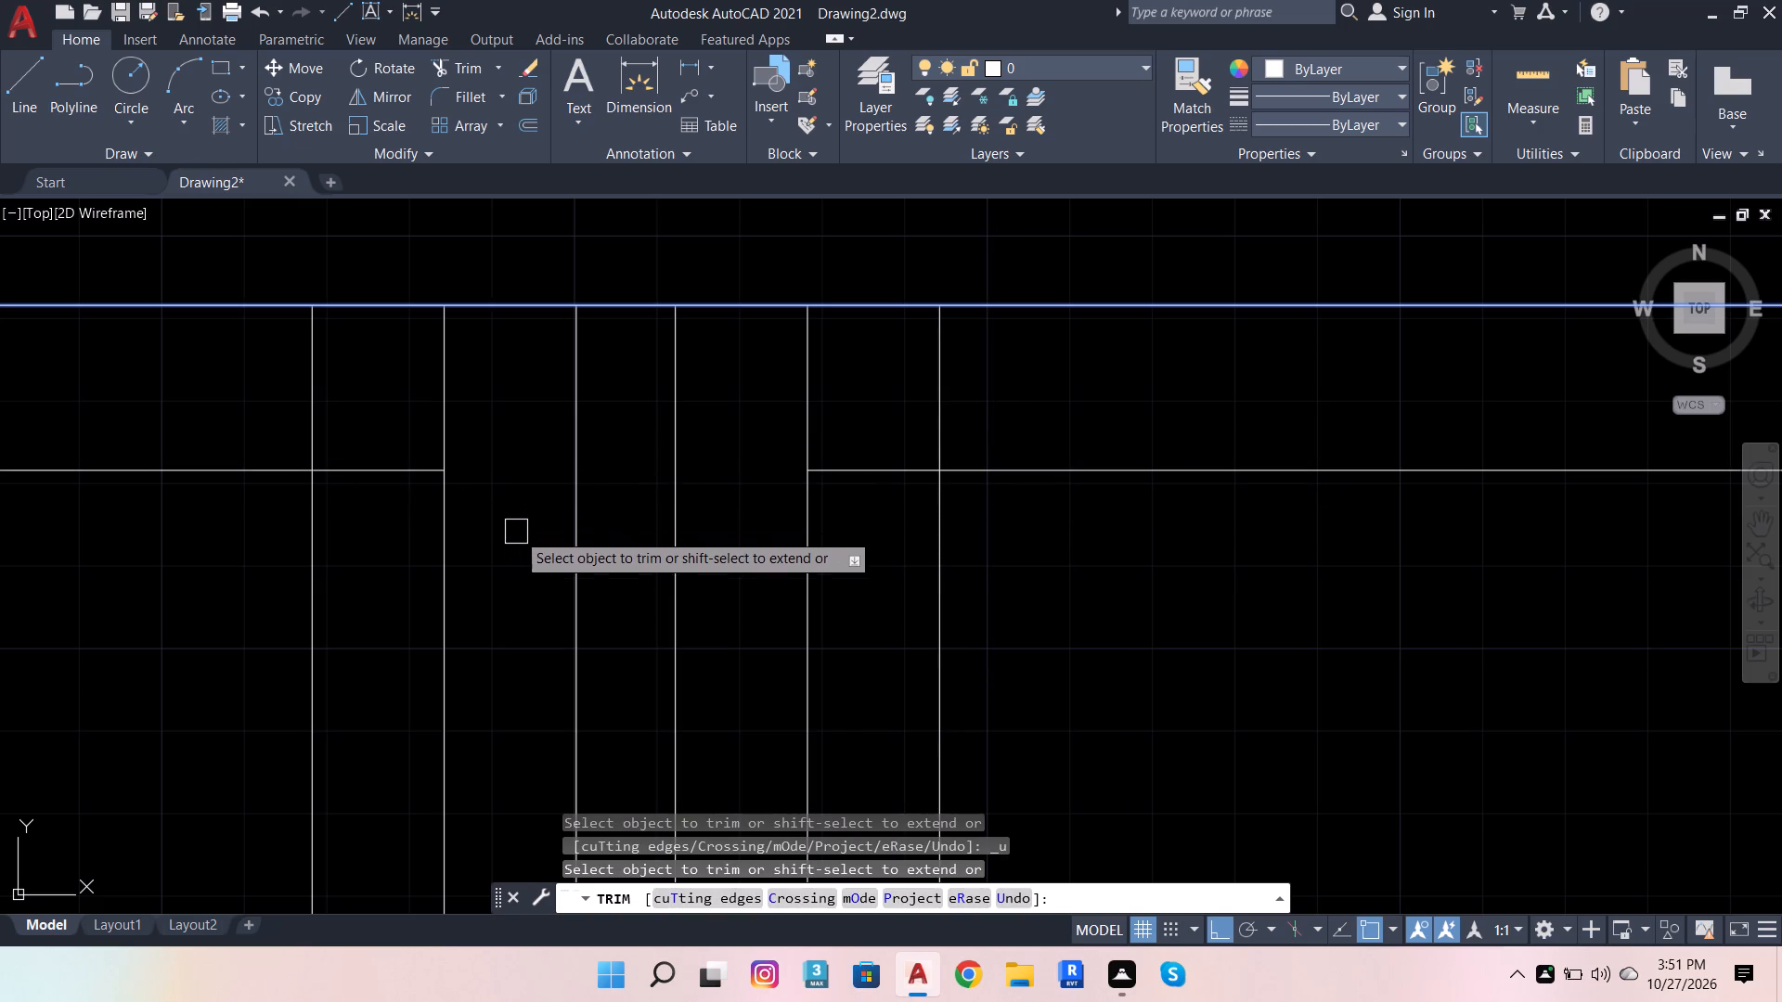
# Examine the trimmed line joints around the first bay's central uprights and side frames.
pyautogui.scroll(-3, 664, 573)
pyautogui.scroll(-2, 810, 546)
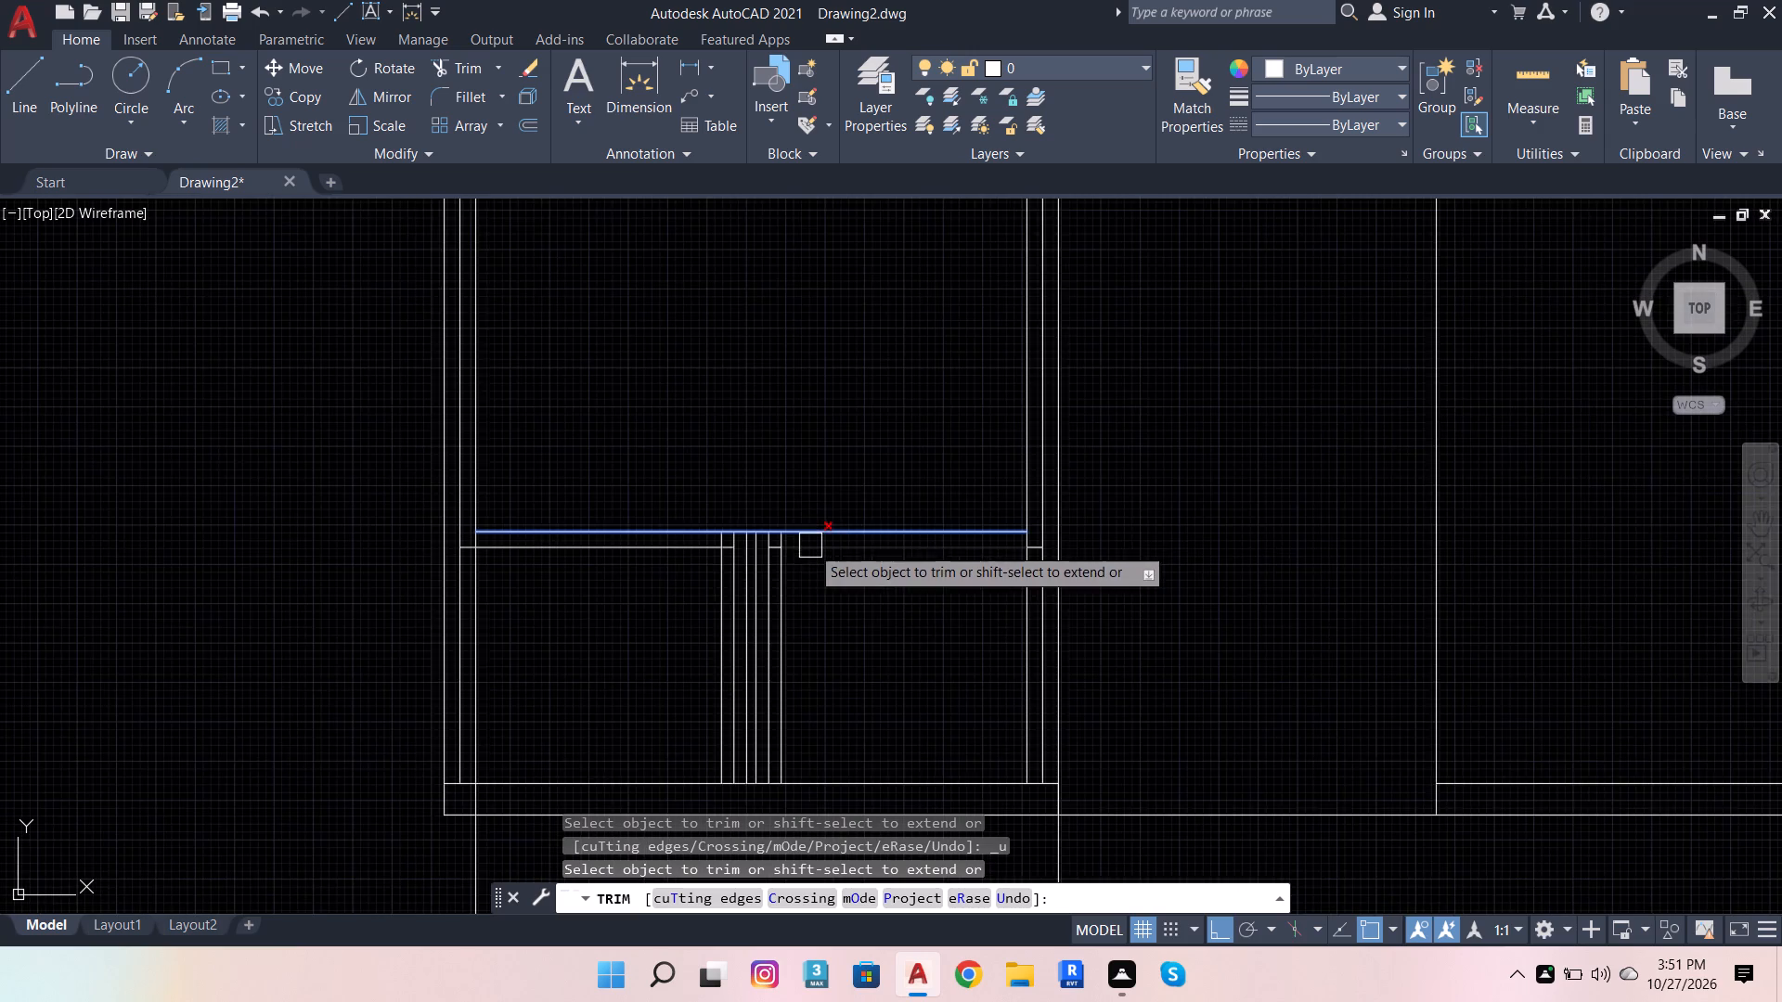
pyautogui.scroll(2, 663, 559)
pyautogui.scroll(2, 830, 546)
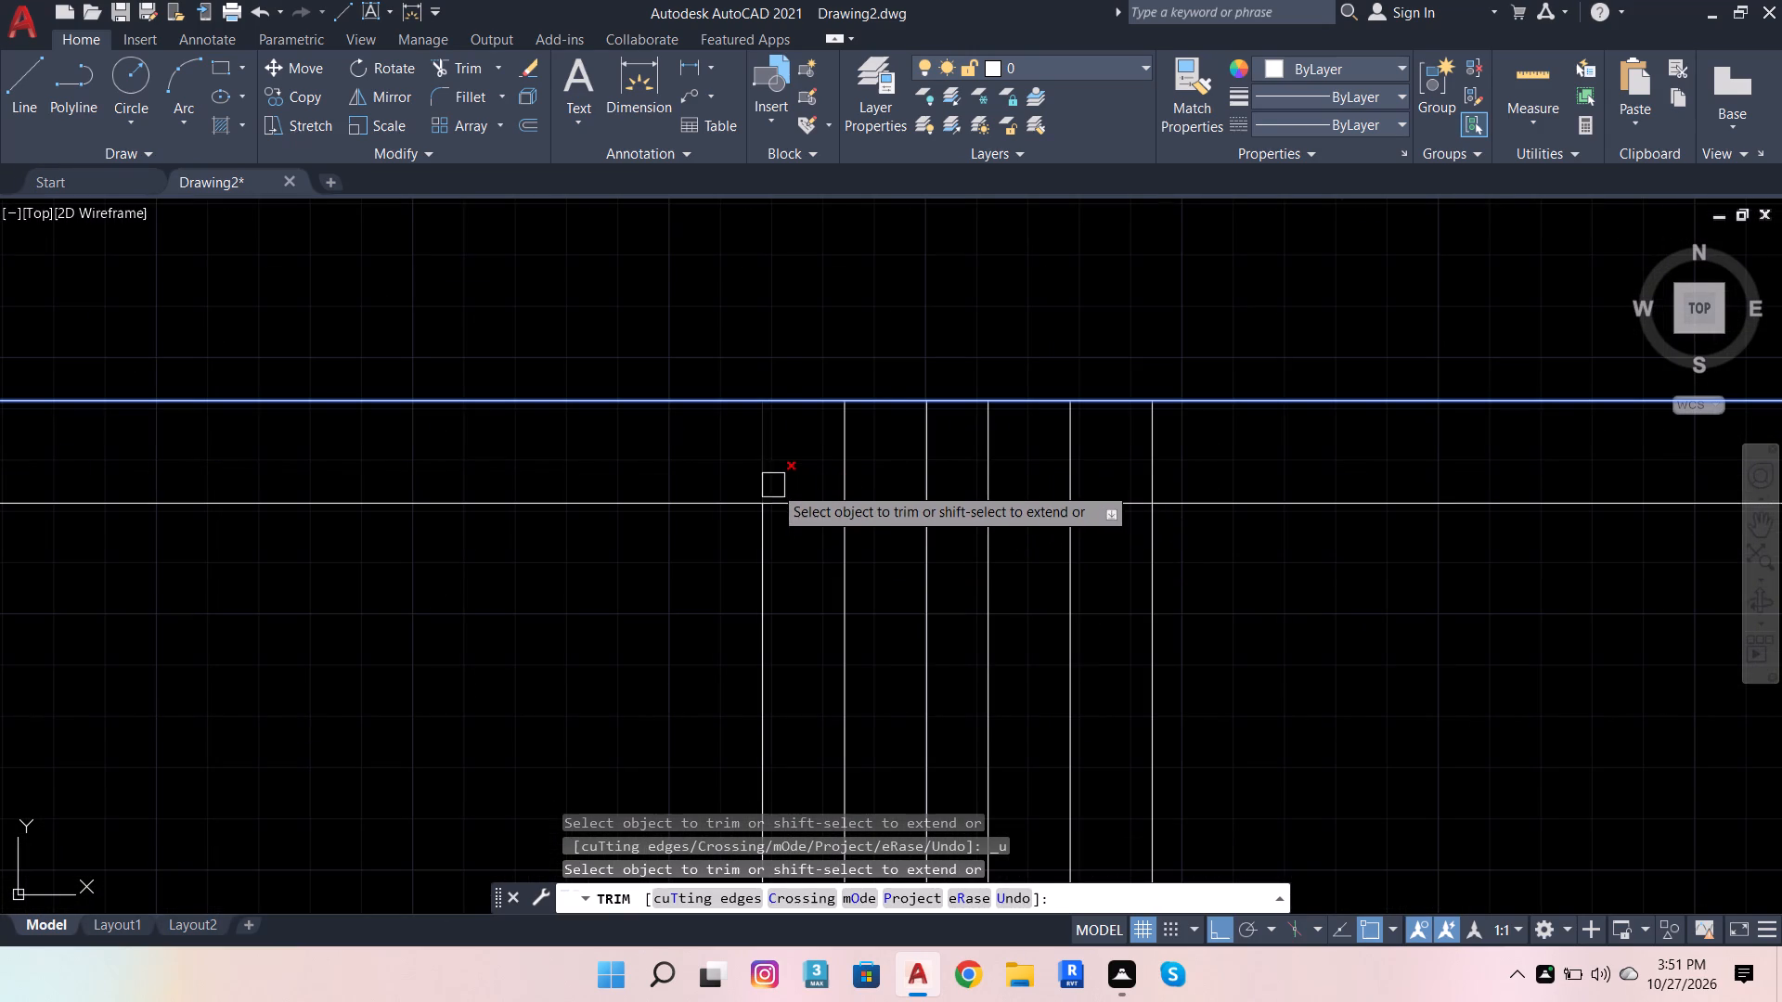
pyautogui.scroll(-4, 1105, 696)
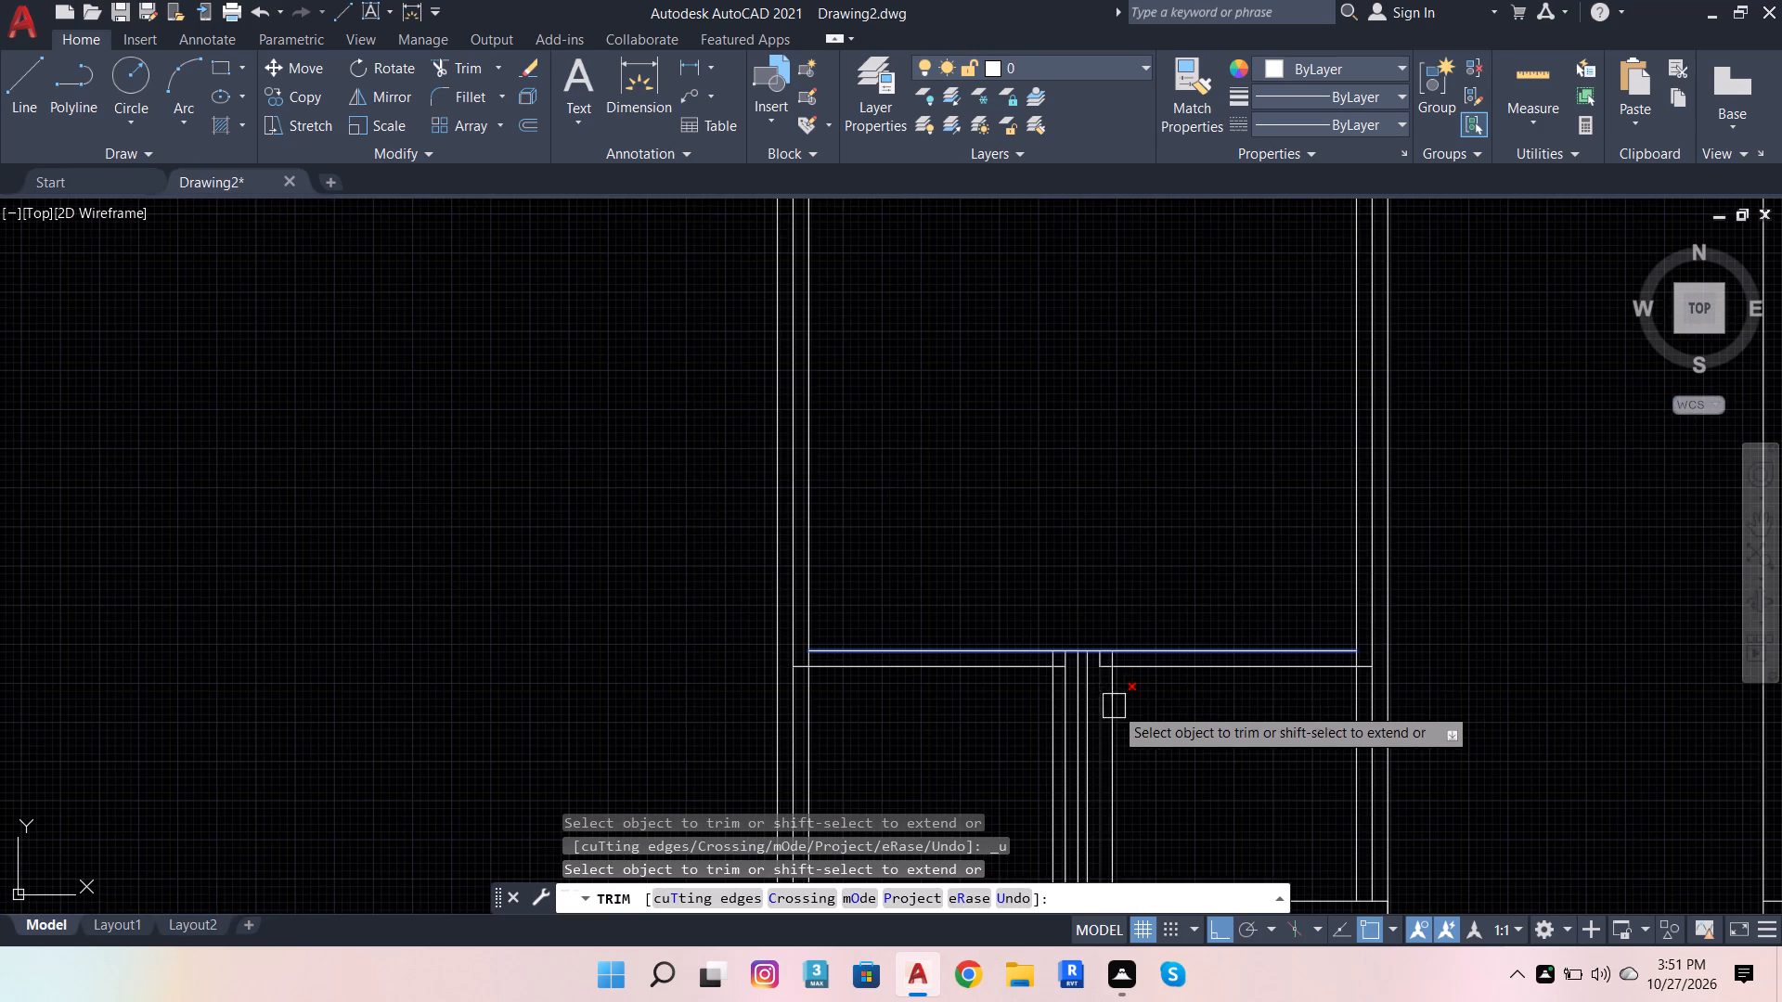
pyautogui.scroll(-2, 1157, 673)
pyautogui.scroll(4, 1165, 745)
pyautogui.scroll(-2, 1310, 723)
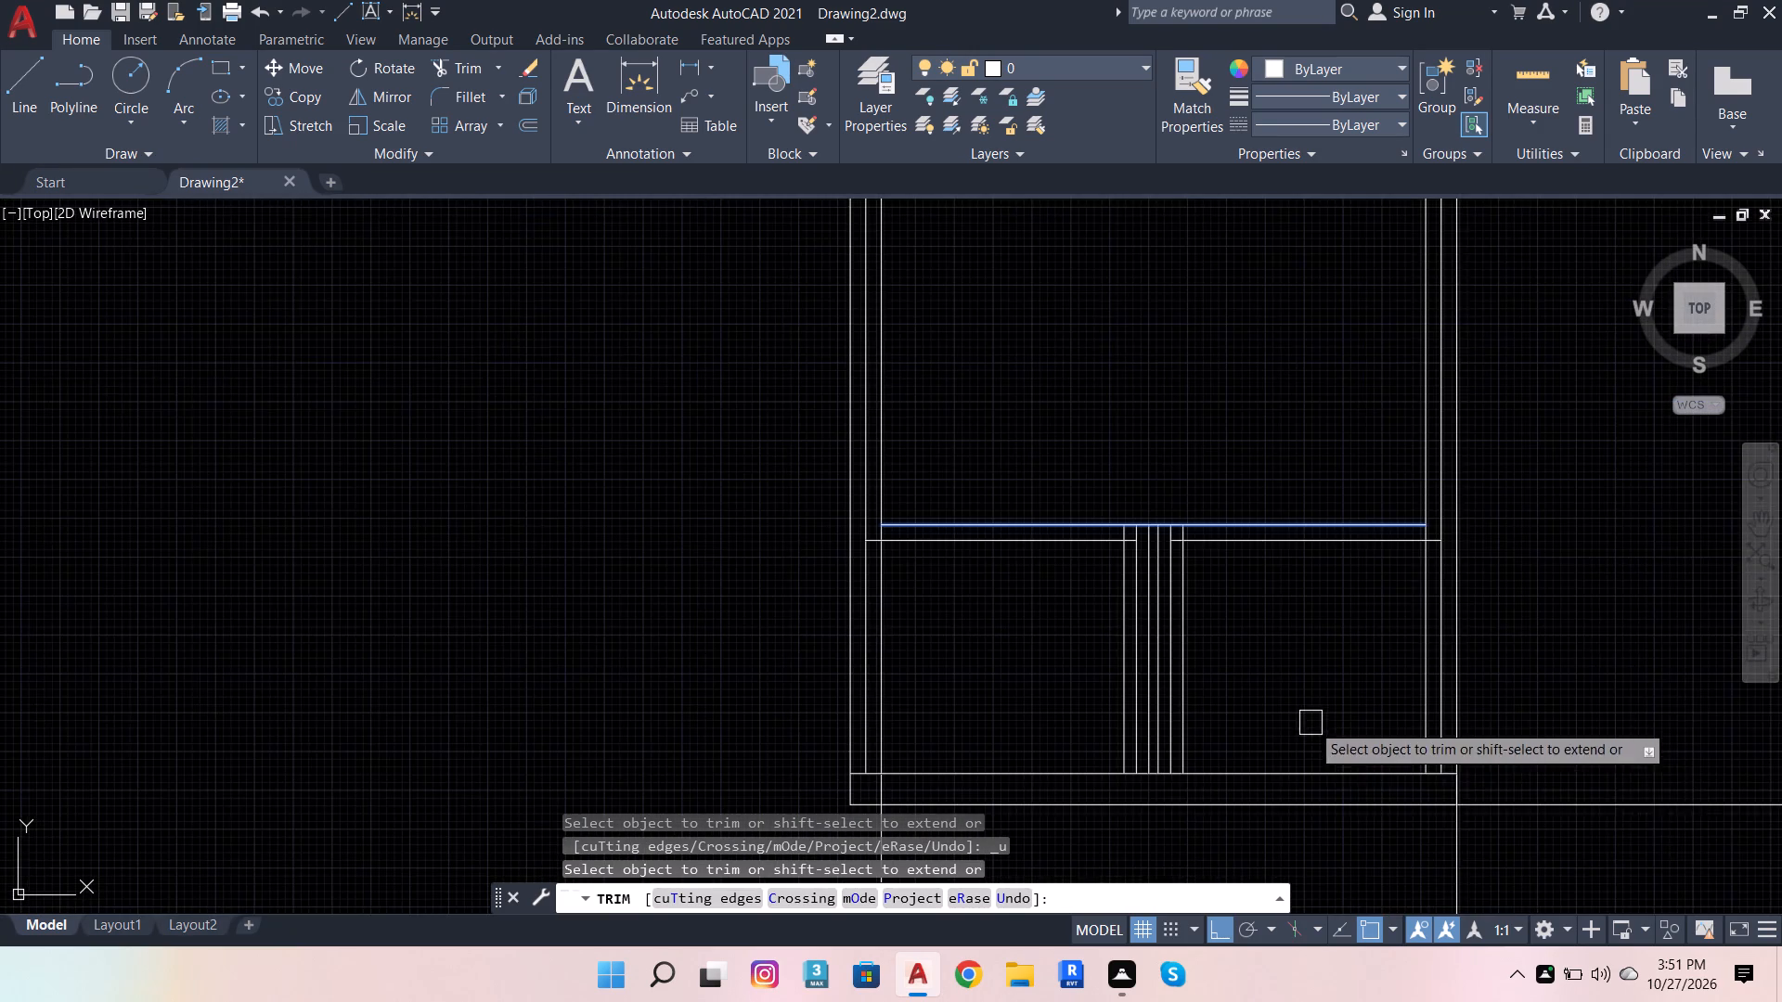
pyautogui.scroll(2, 1403, 806)
pyautogui.scroll(2, 872, 753)
pyautogui.scroll(-3, 904, 717)
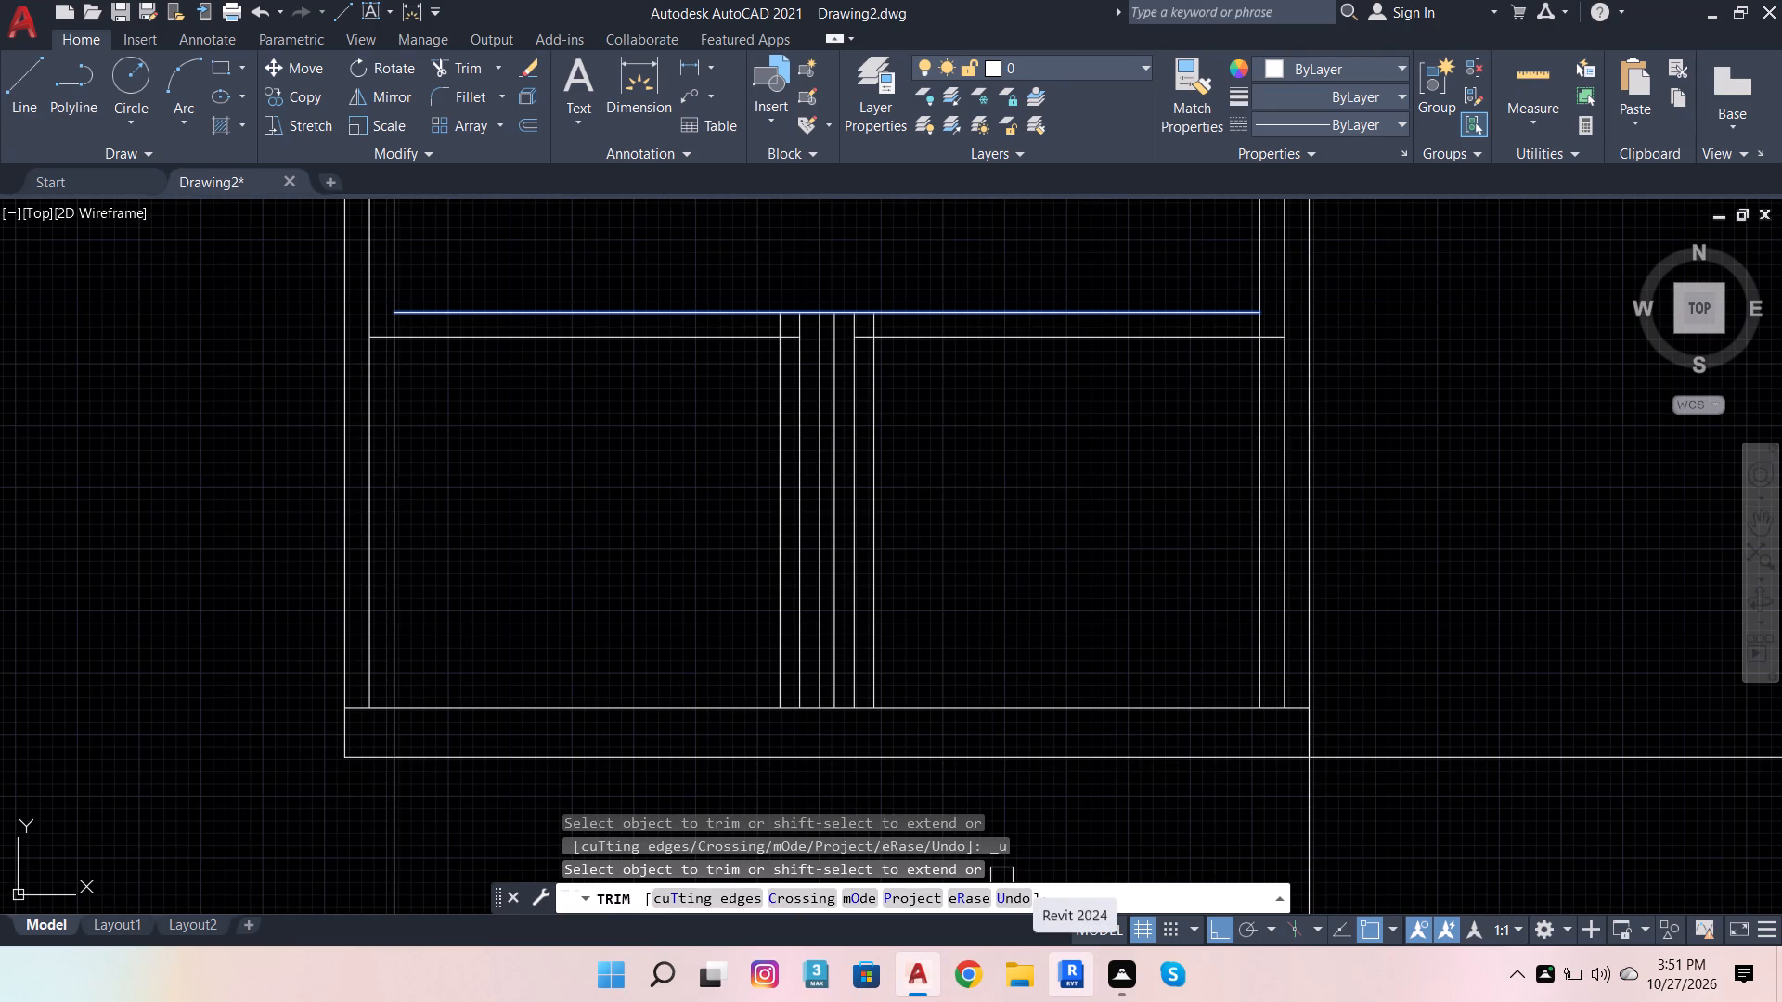
pyautogui.scroll(-4, 1075, 1001)
pyautogui.scroll(-3, 1061, 553)
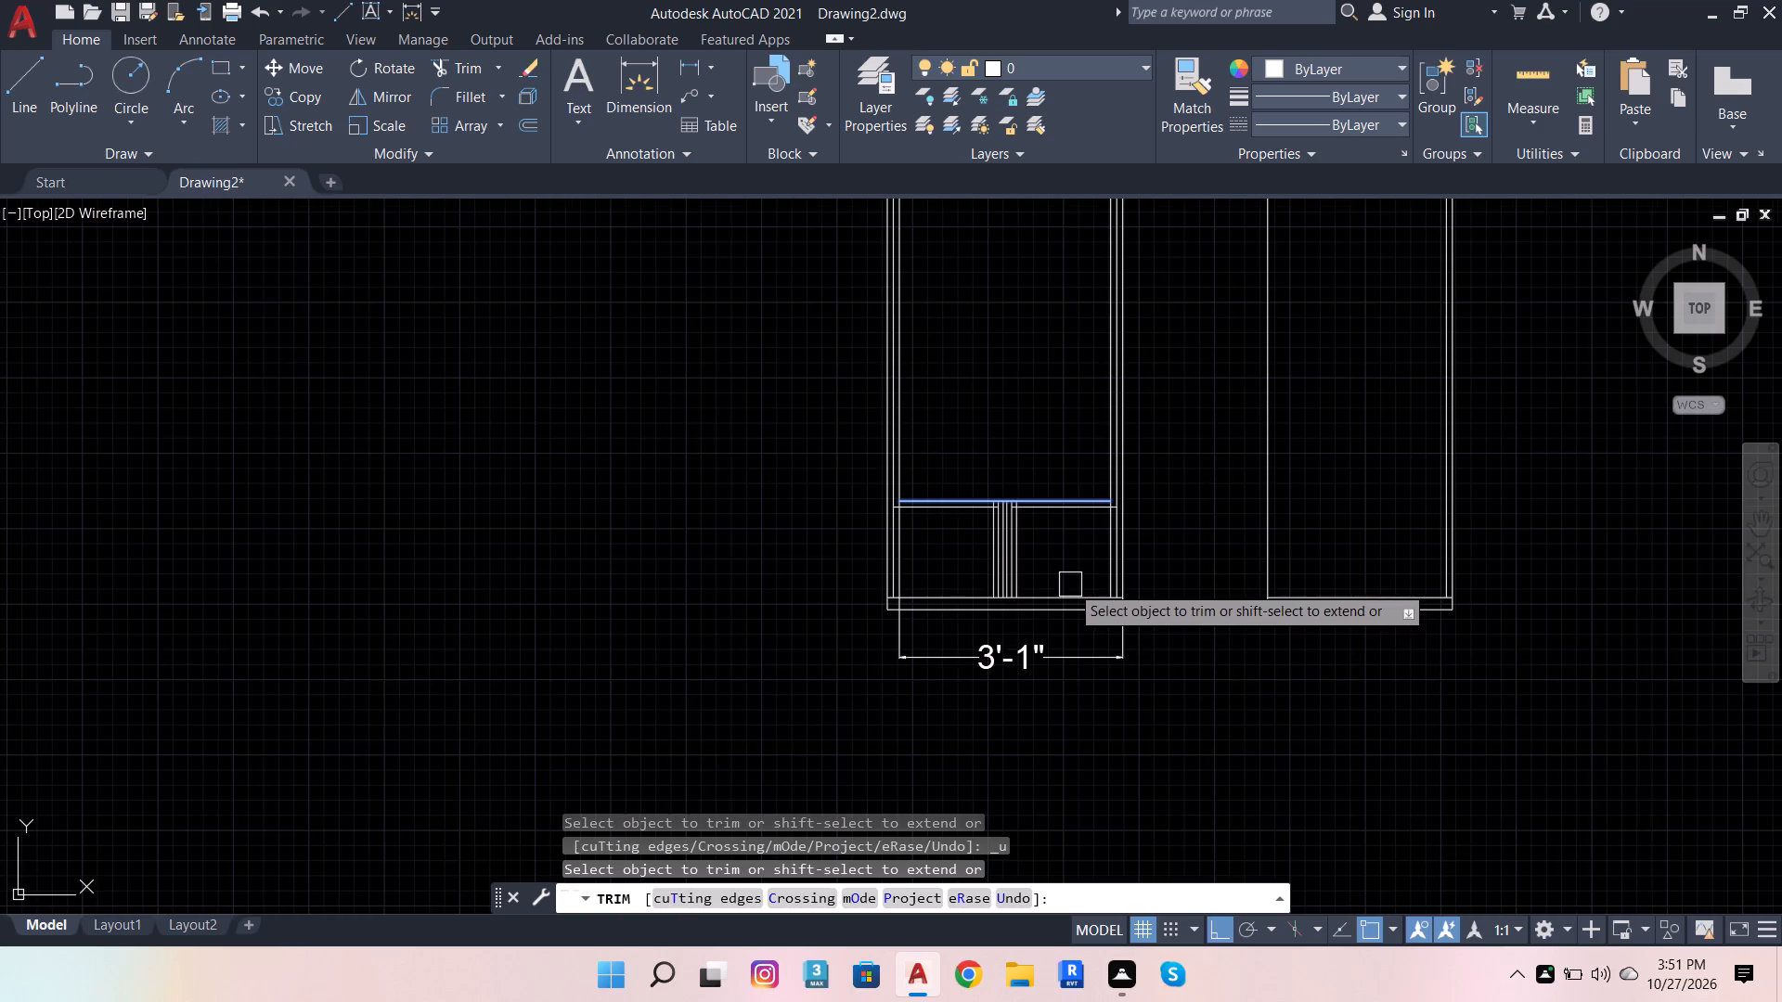
pyautogui.scroll(2, 1078, 584)
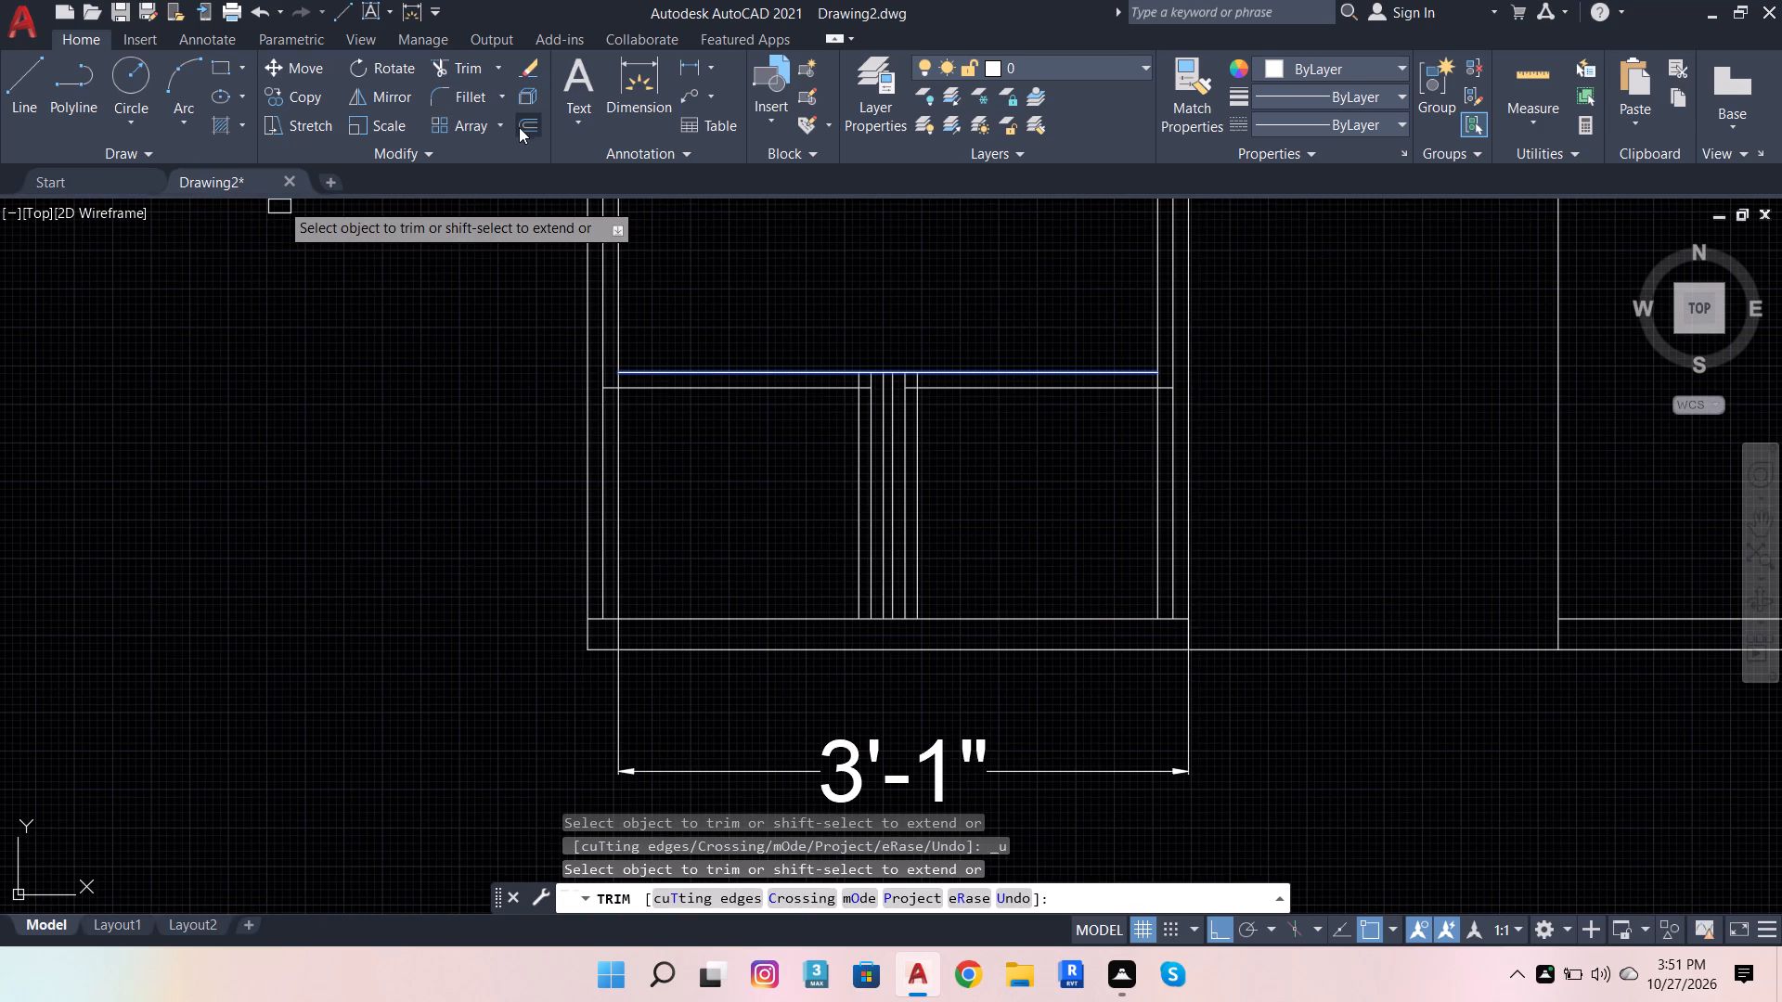
# Offset the first bay's upper horizontal line 10" upward.
pyautogui.click(519, 127)
pyautogui.scroll(2, 650, 327)
pyautogui.click(609, 444)
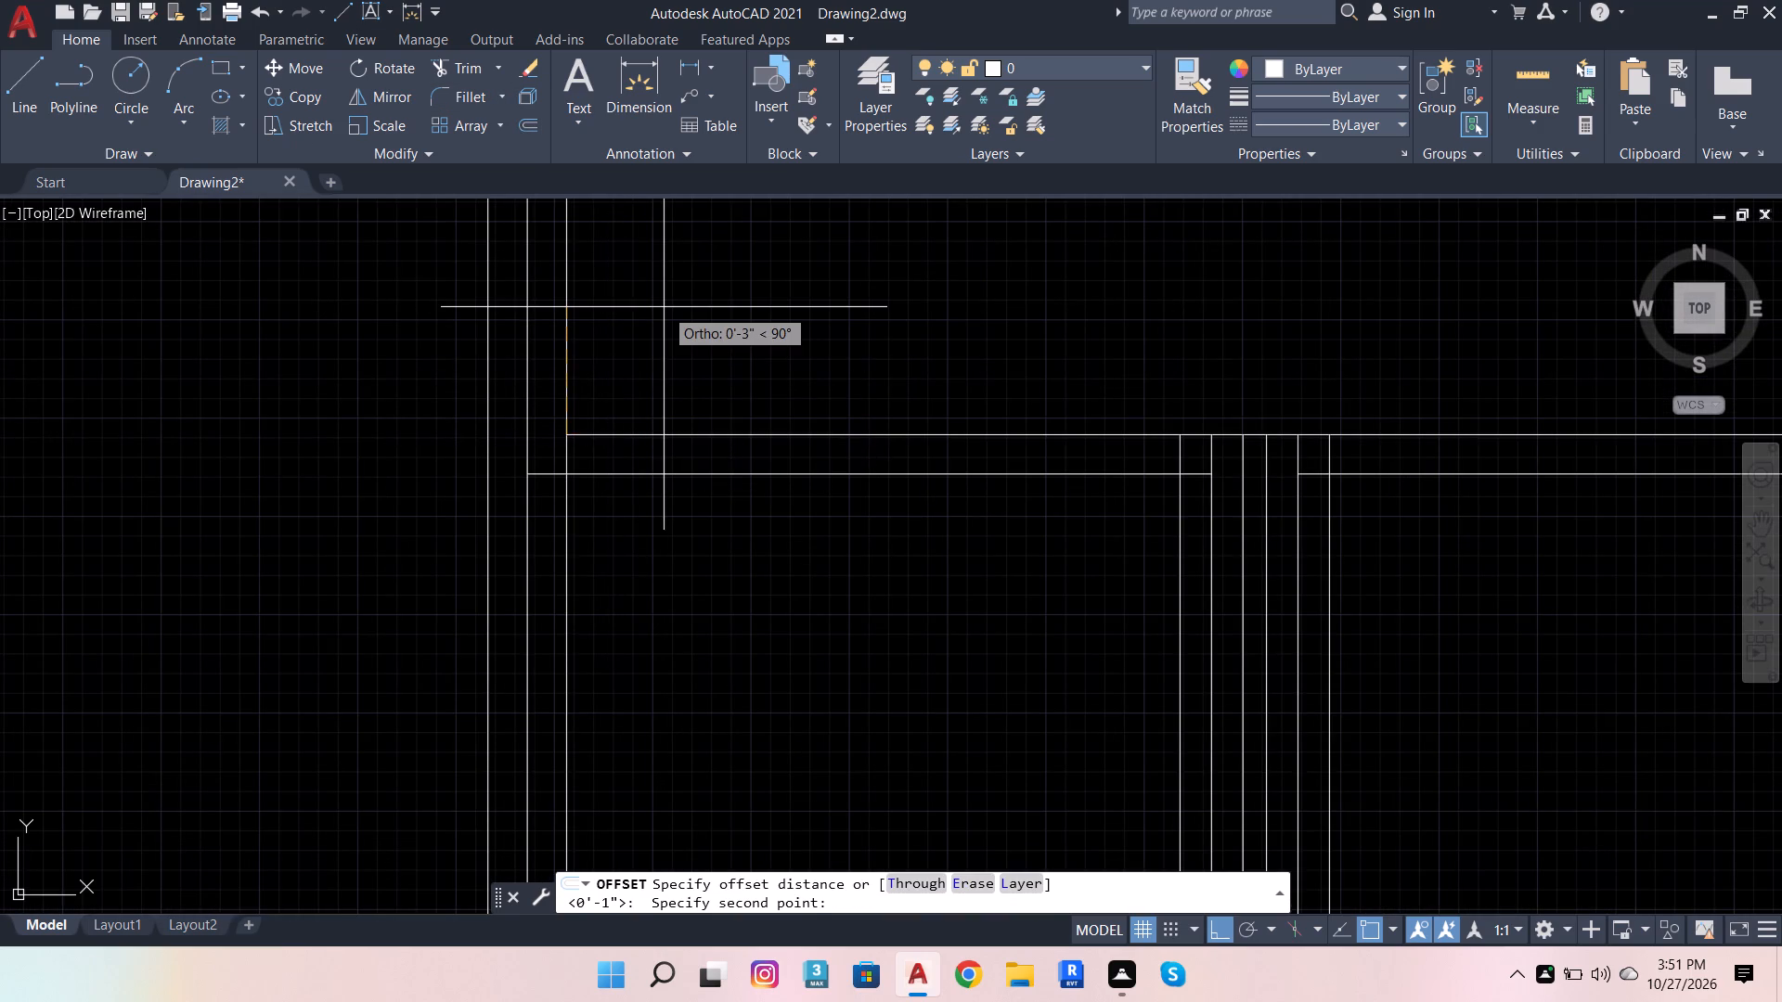
pyautogui.write('10')
pyautogui.press('Return')
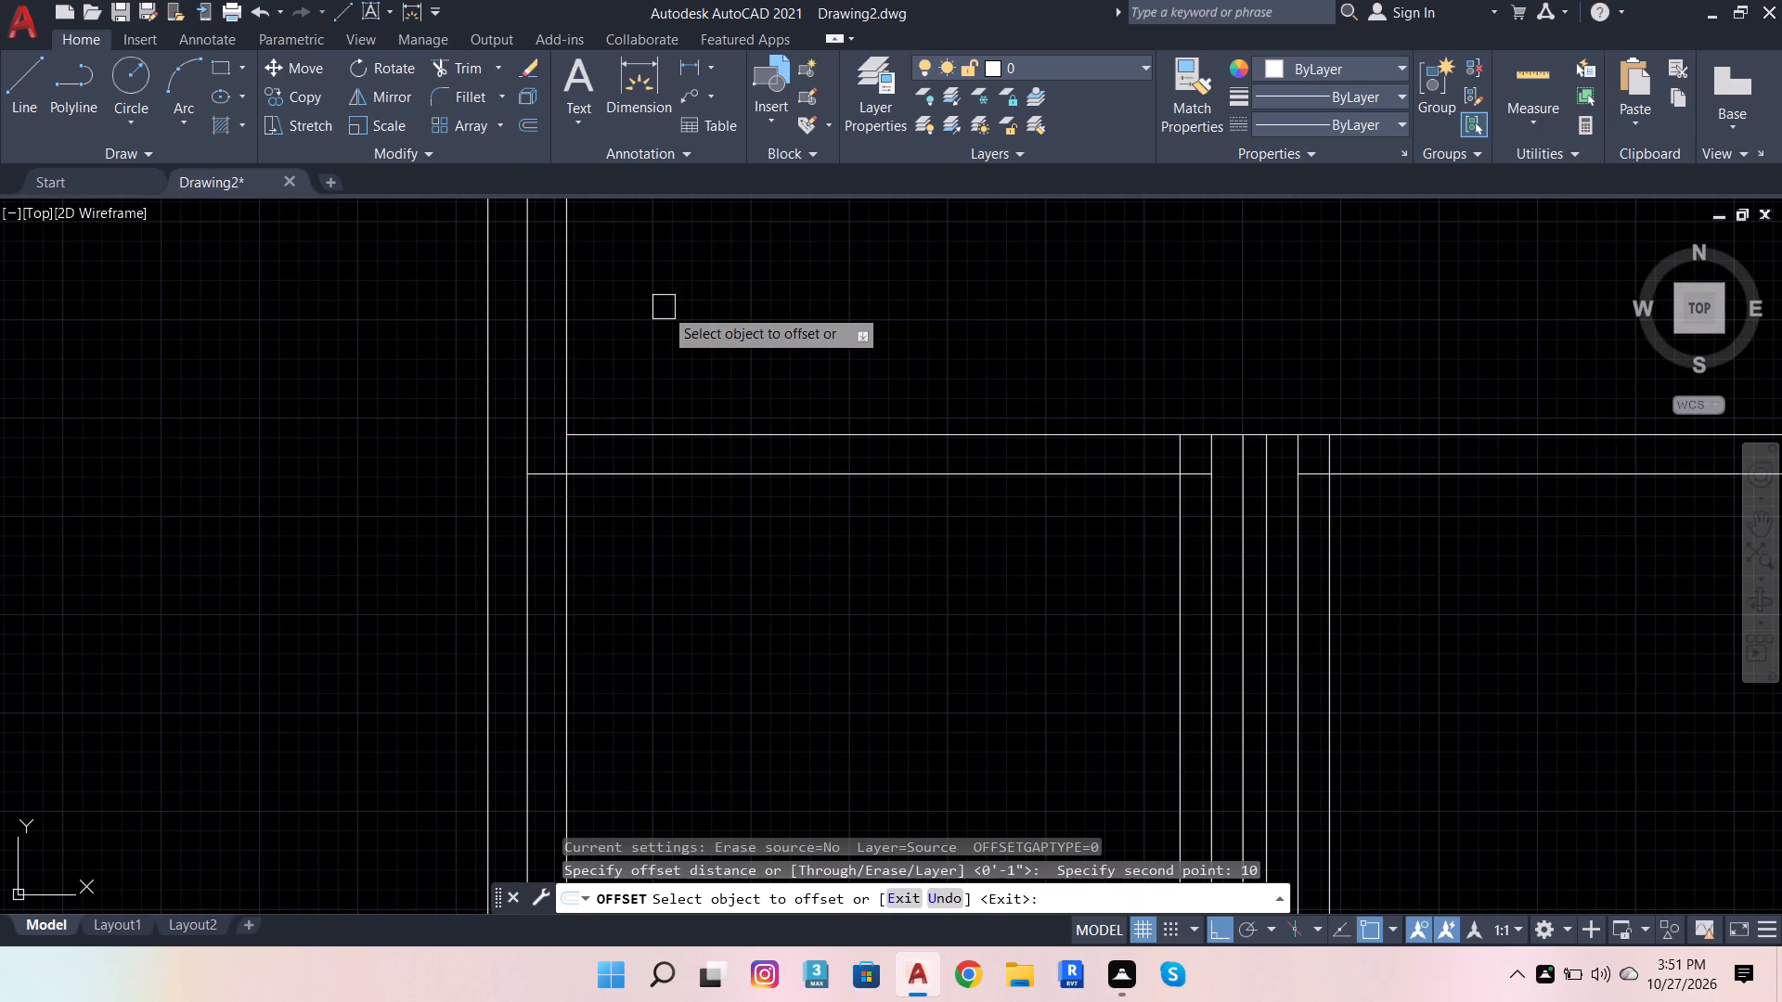
pyautogui.scroll(-4, 678, 450)
pyautogui.scroll(3, 705, 456)
pyautogui.click(691, 470)
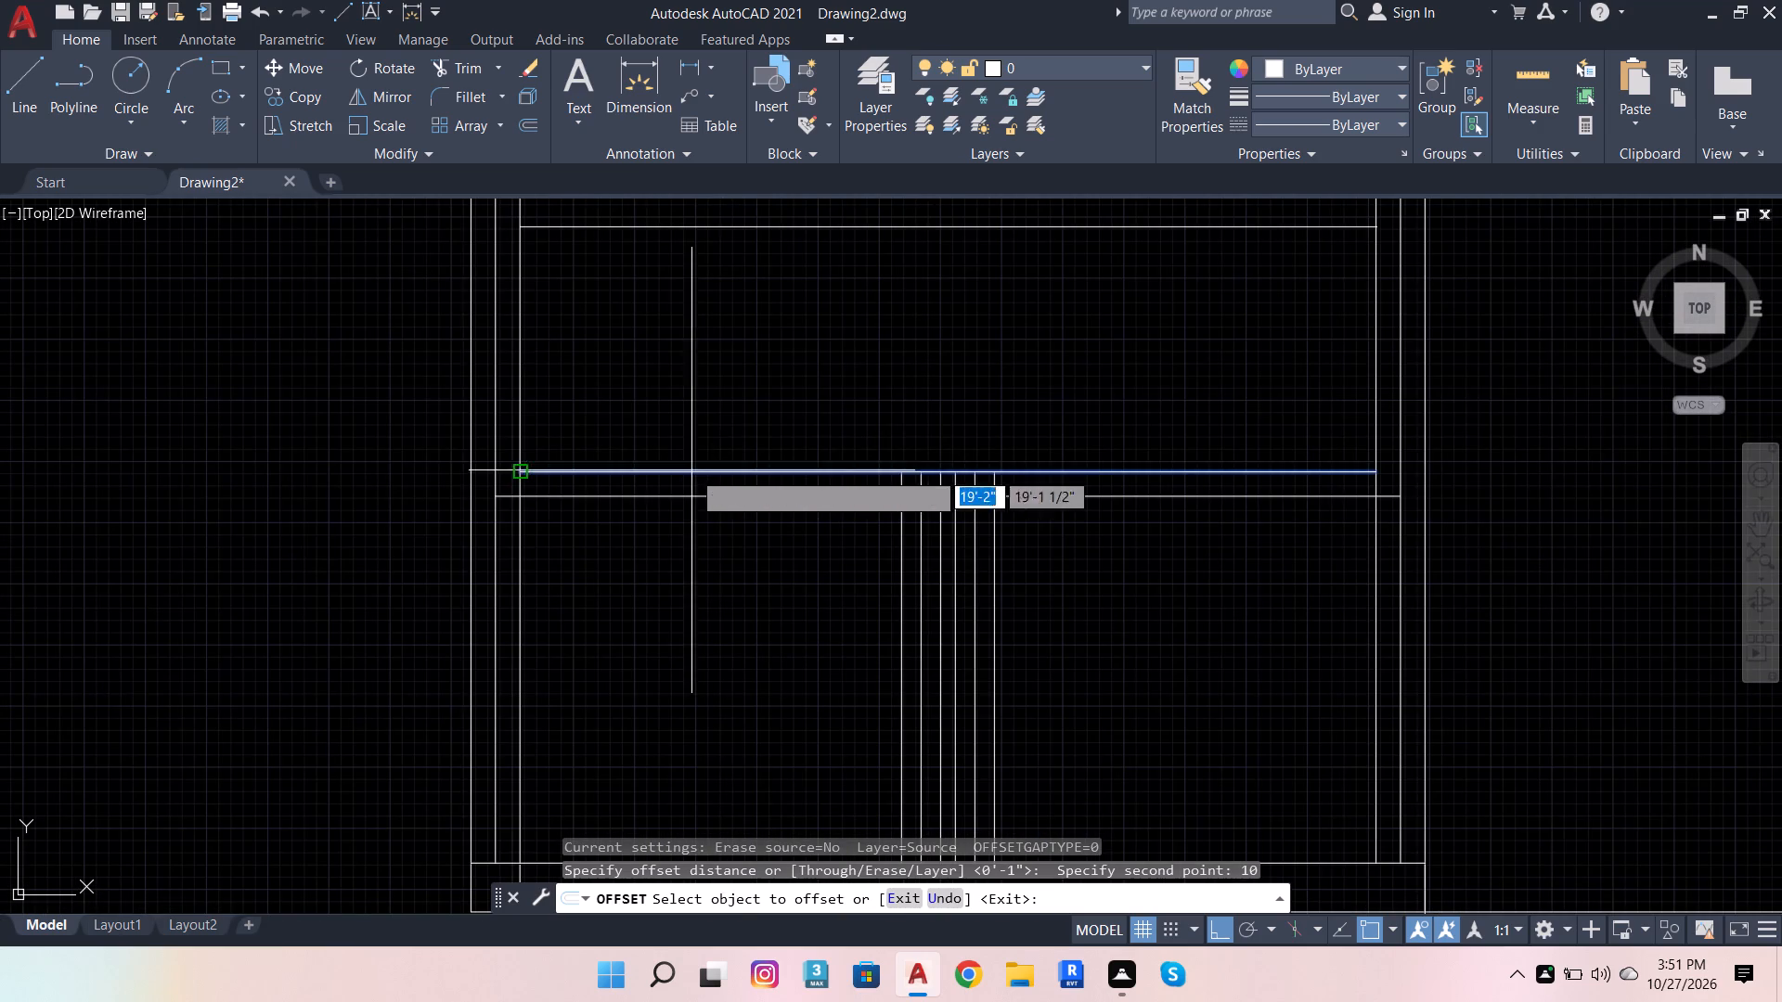
pyautogui.click(682, 345)
pyautogui.scroll(-4, 687, 423)
pyautogui.scroll(2, 696, 402)
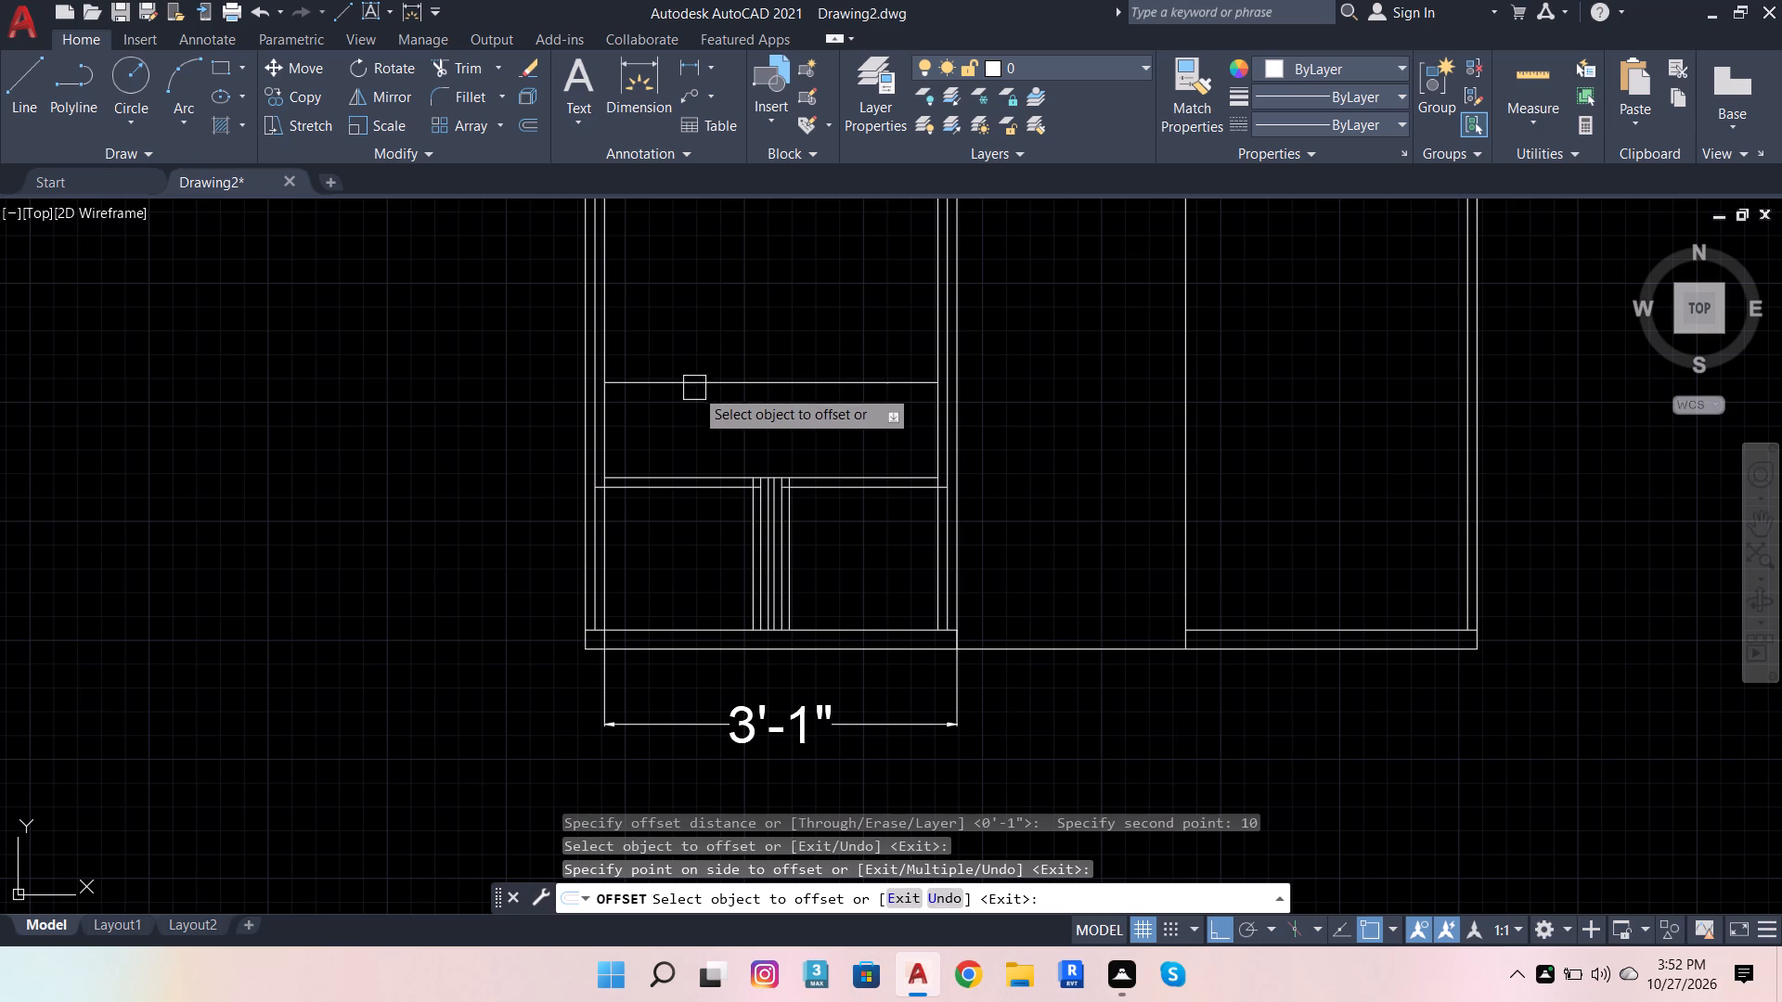
# Offset the new upper horizontal line 1" downward to give the shelf its thickness.
pyautogui.click(541, 130)
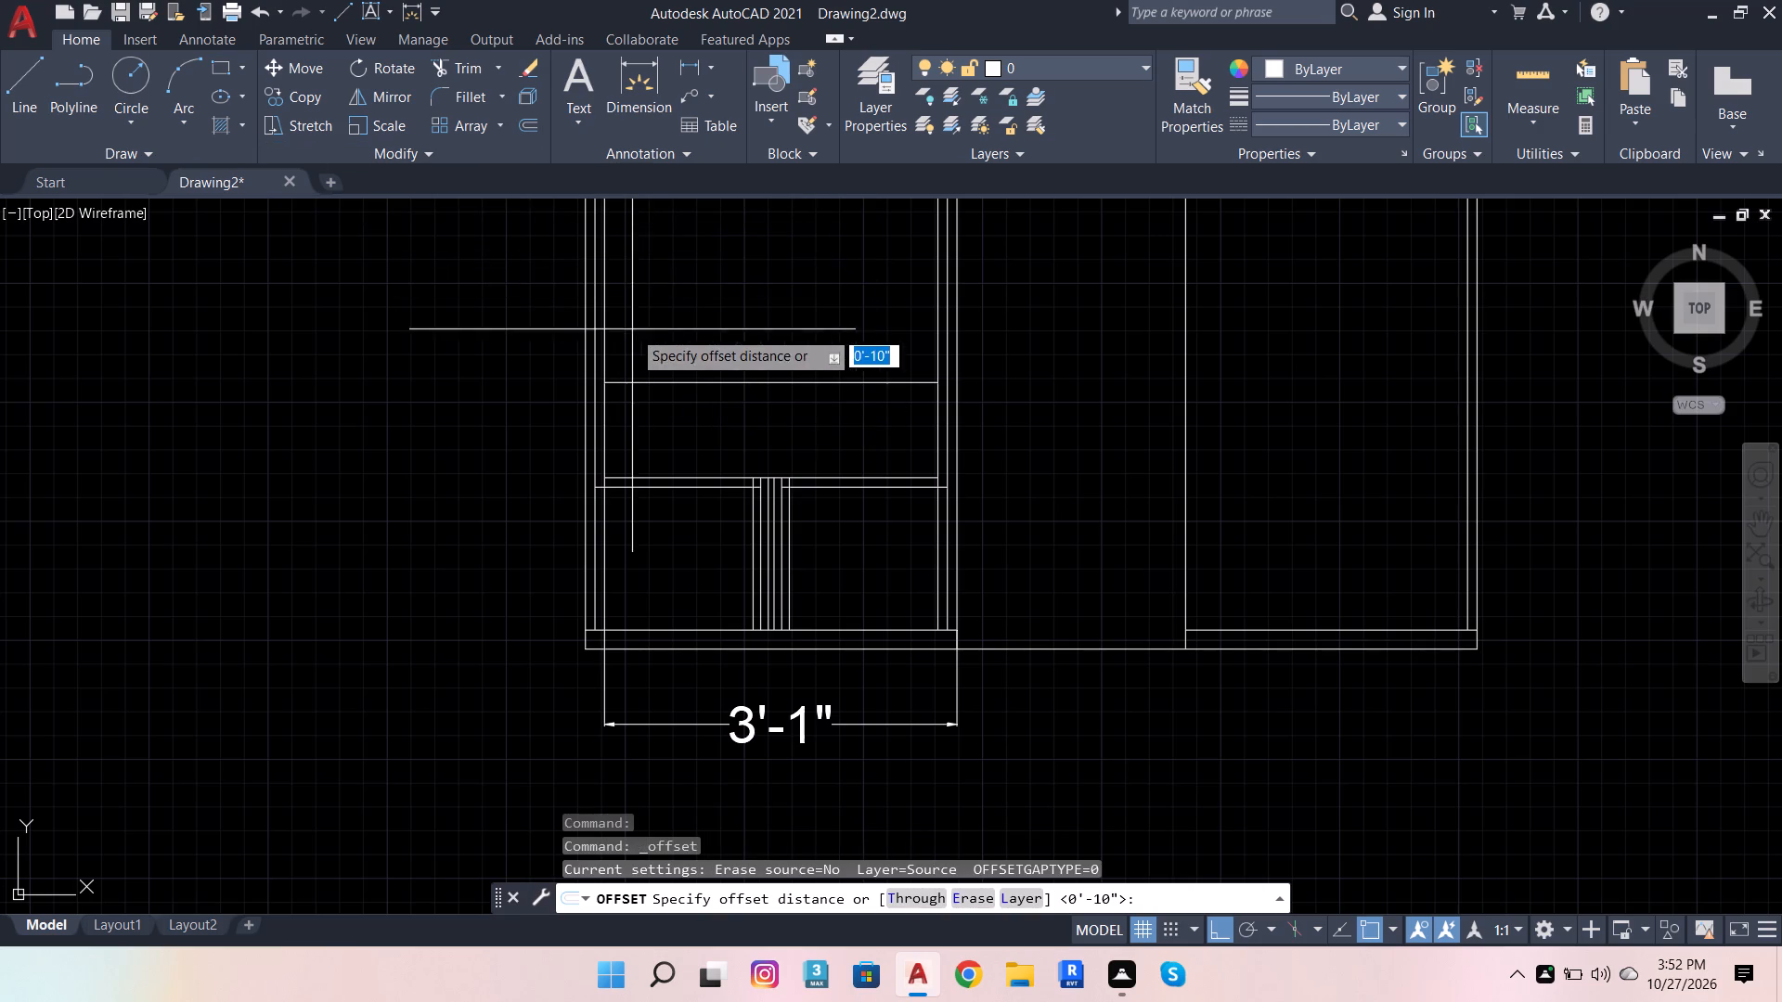
pyautogui.click(630, 376)
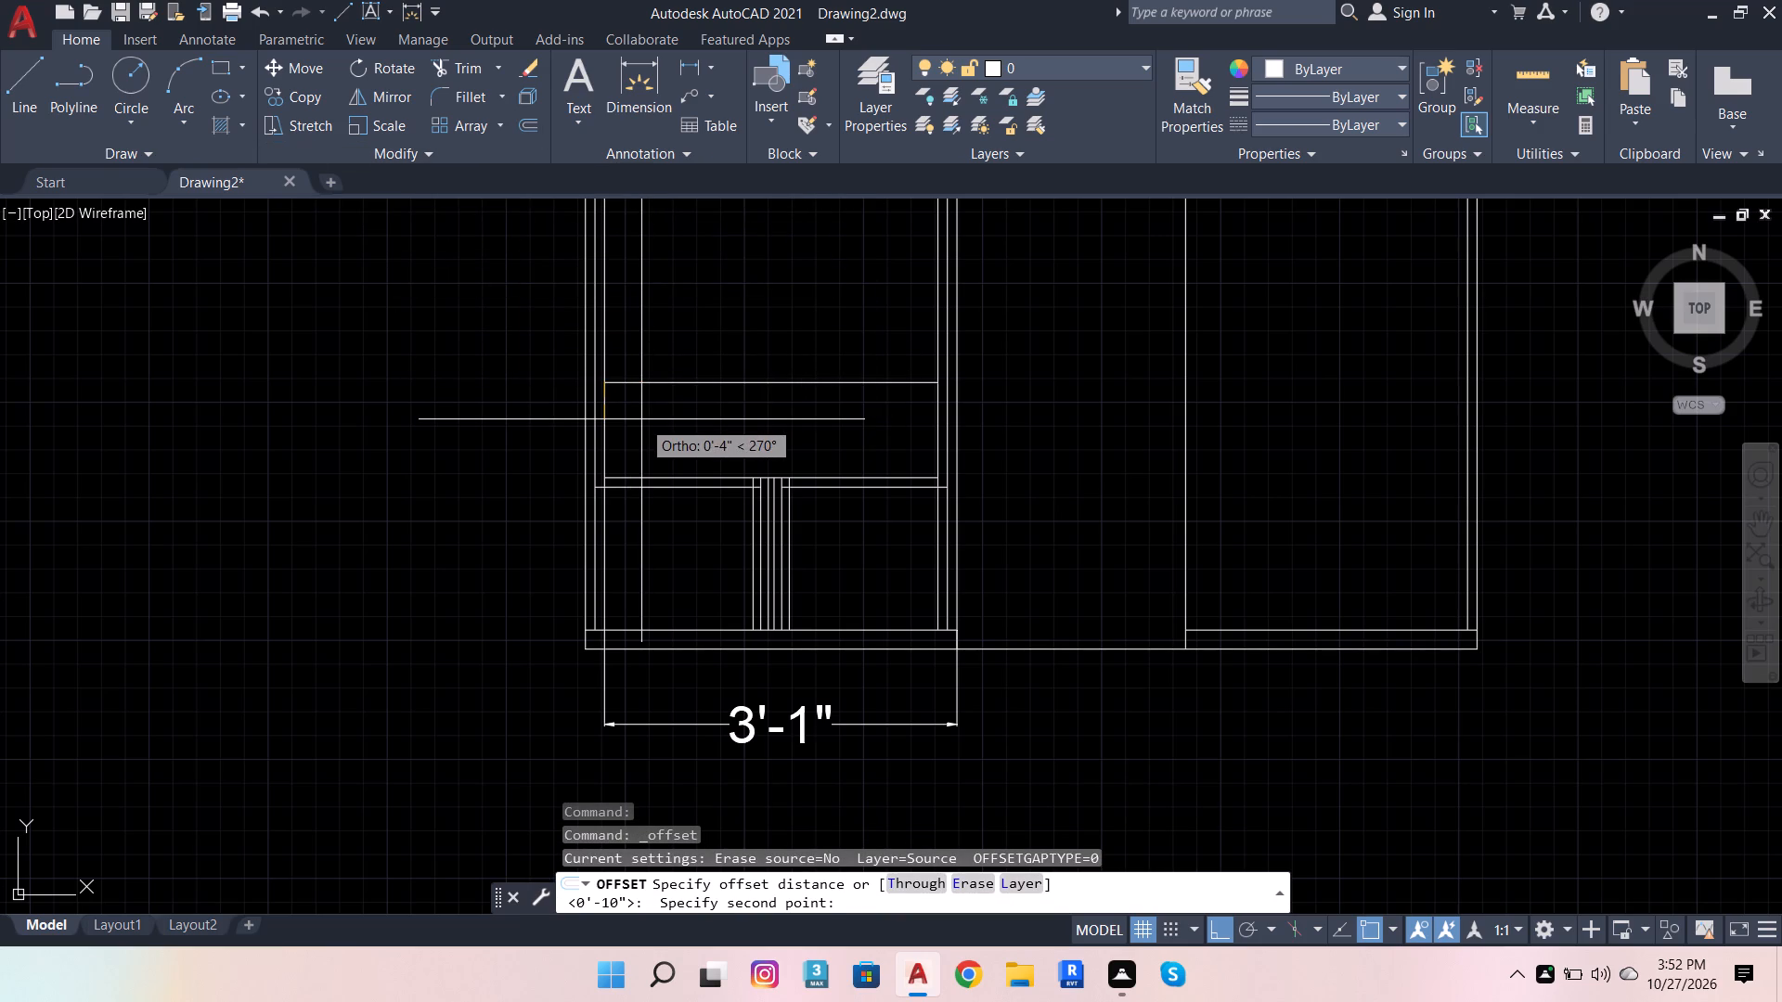
pyautogui.press('1')
pyautogui.press('Return')
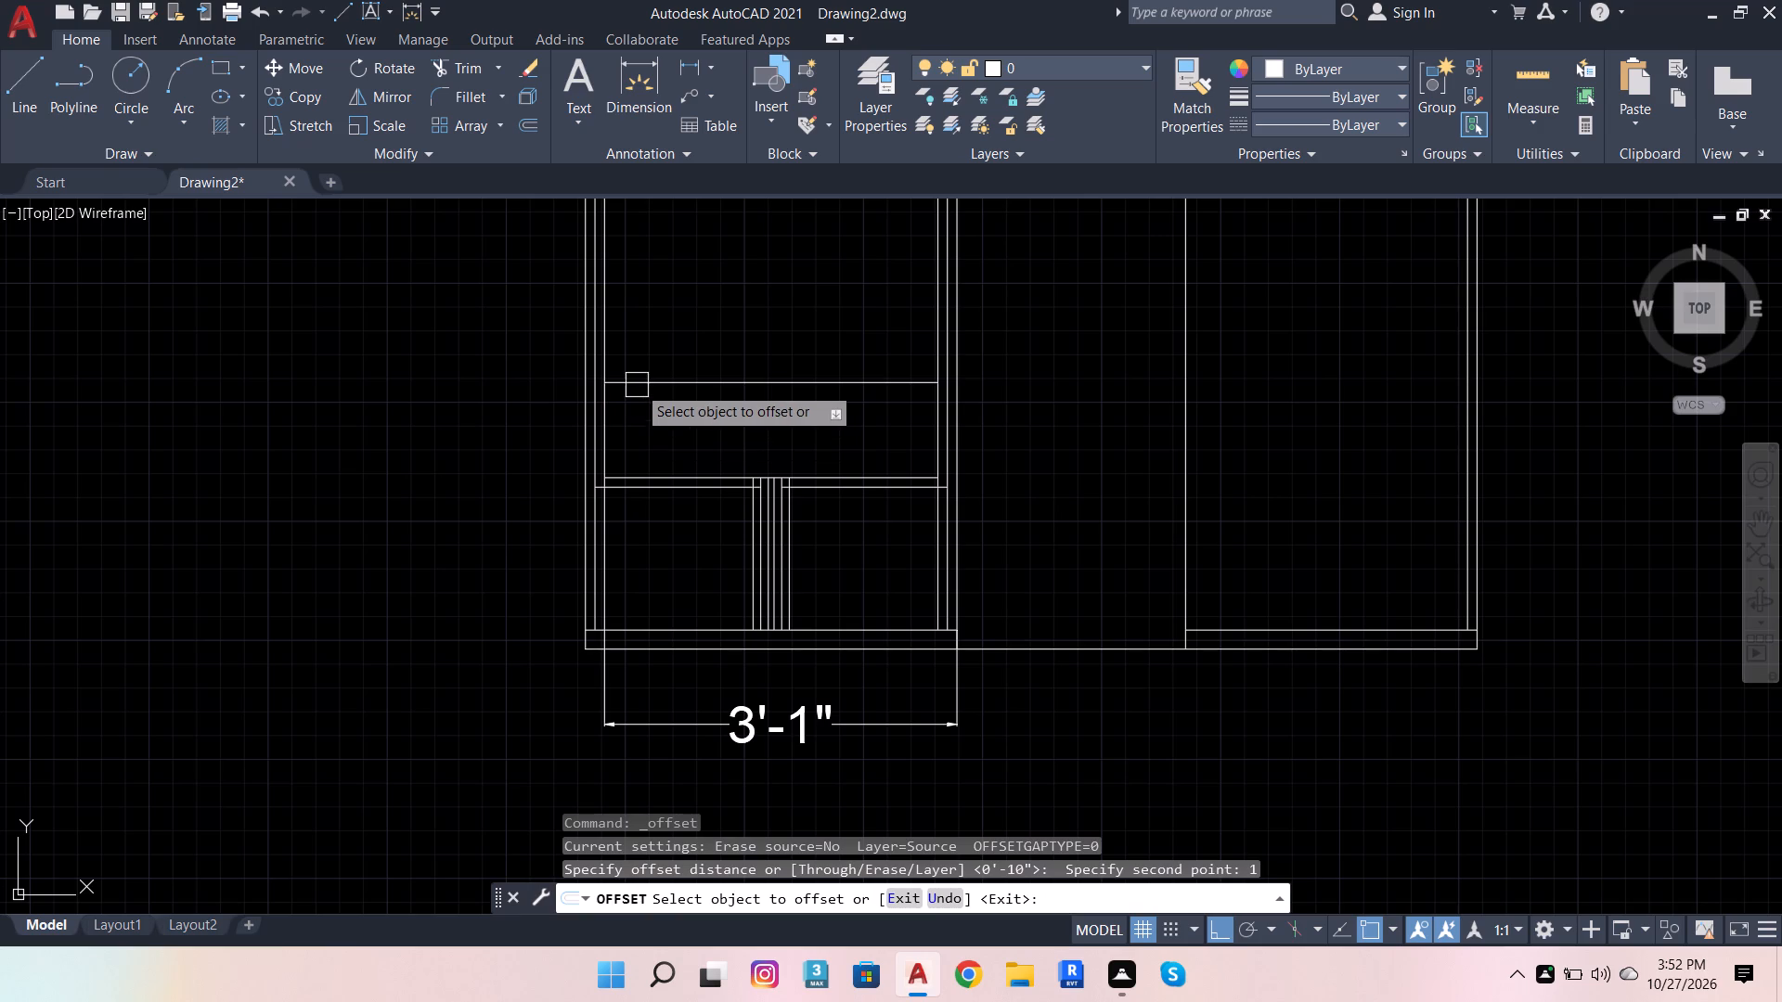
pyautogui.click(639, 376)
pyautogui.click(637, 416)
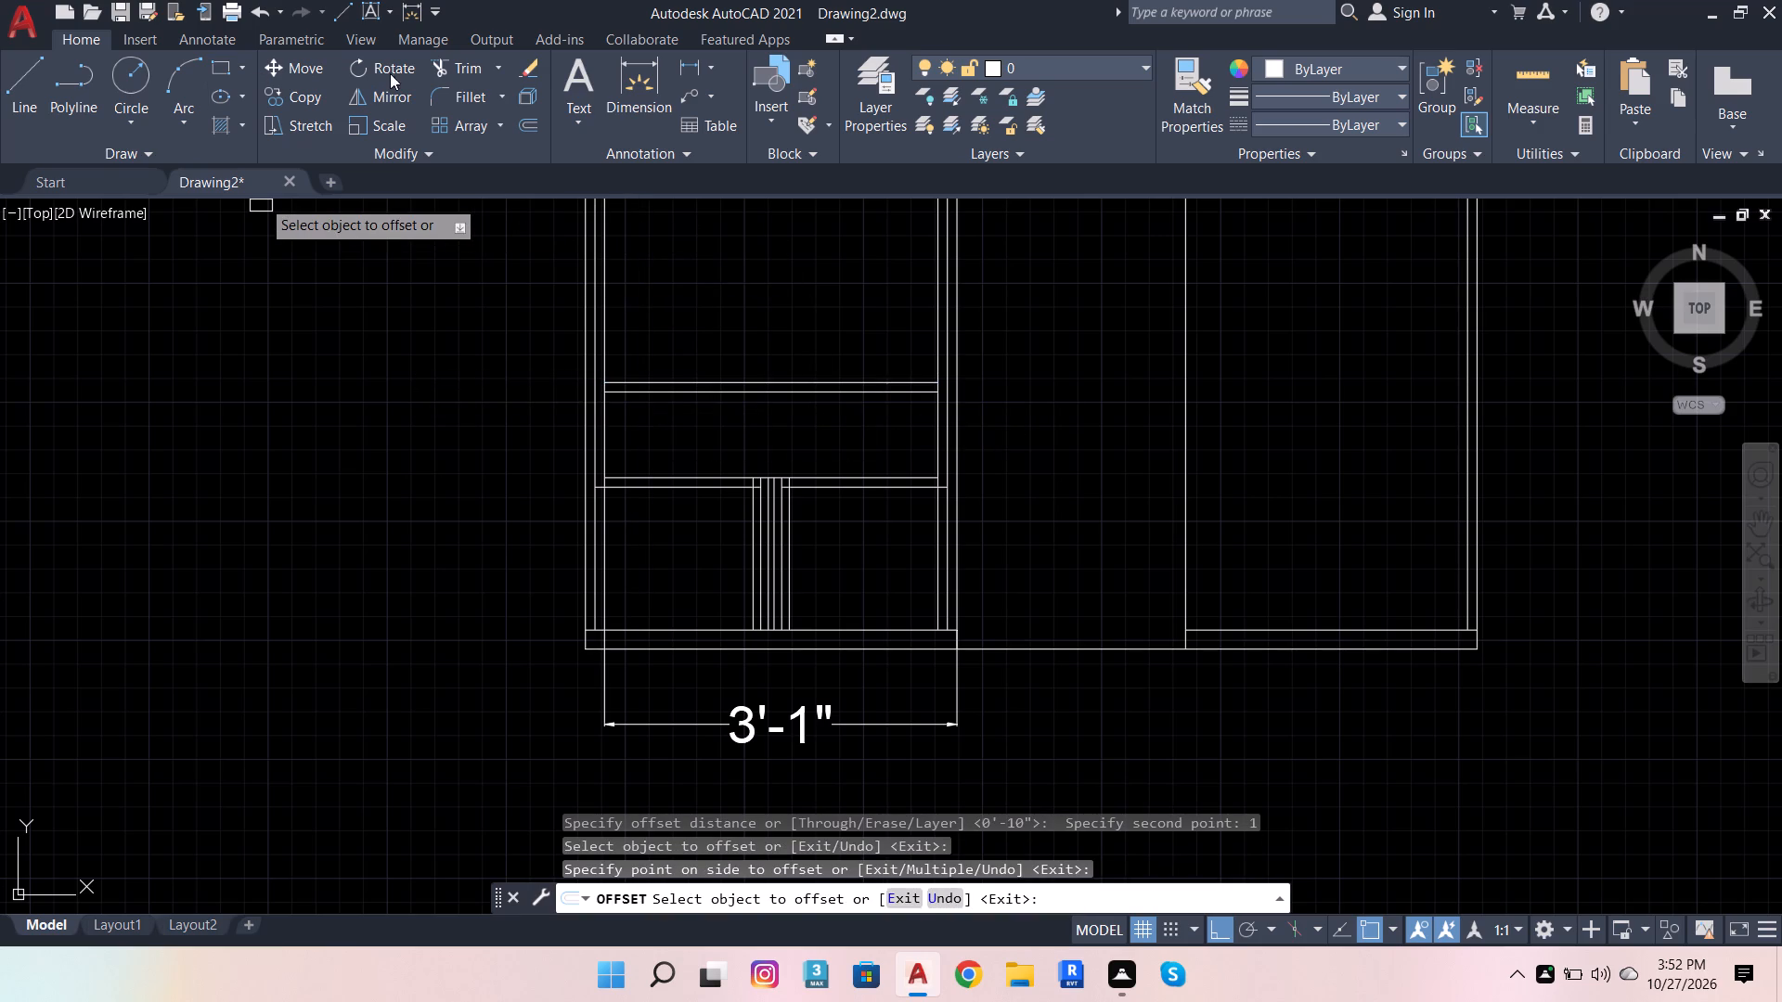
# Offset the upper line of the first bay's topmost shelf 6" upward.
pyautogui.click(530, 117)
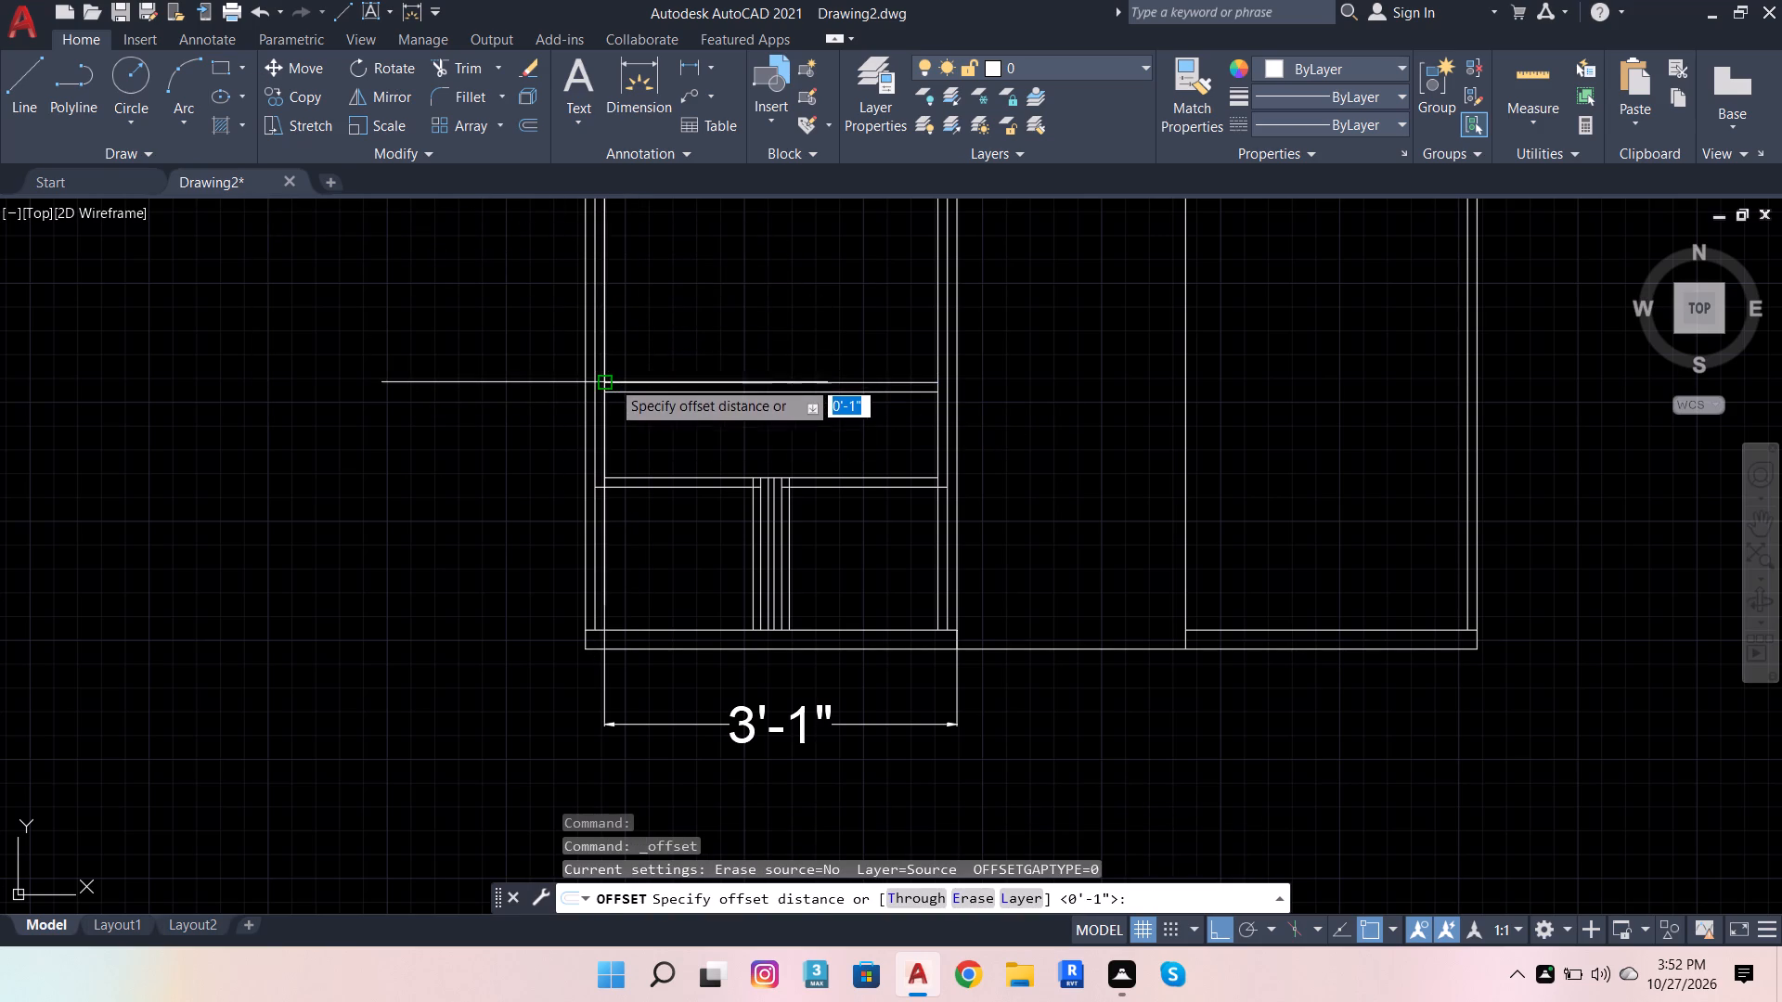
pyautogui.click(611, 379)
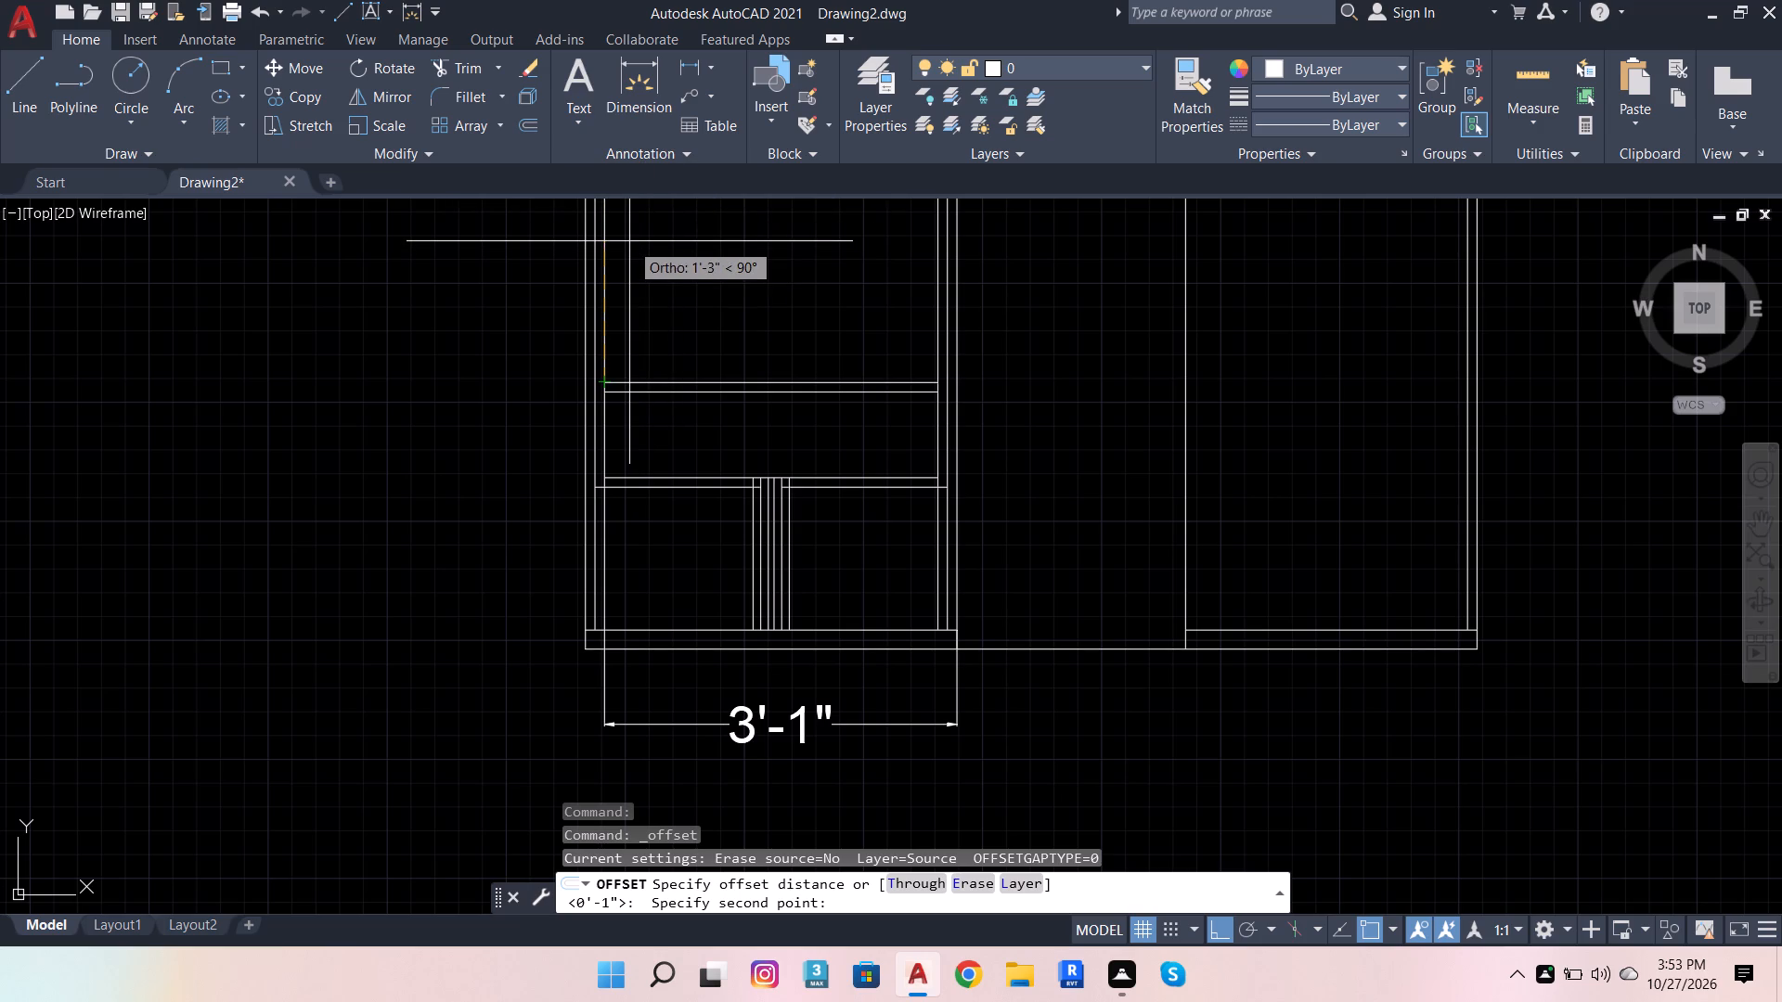
pyautogui.press('6')
pyautogui.press('Return')
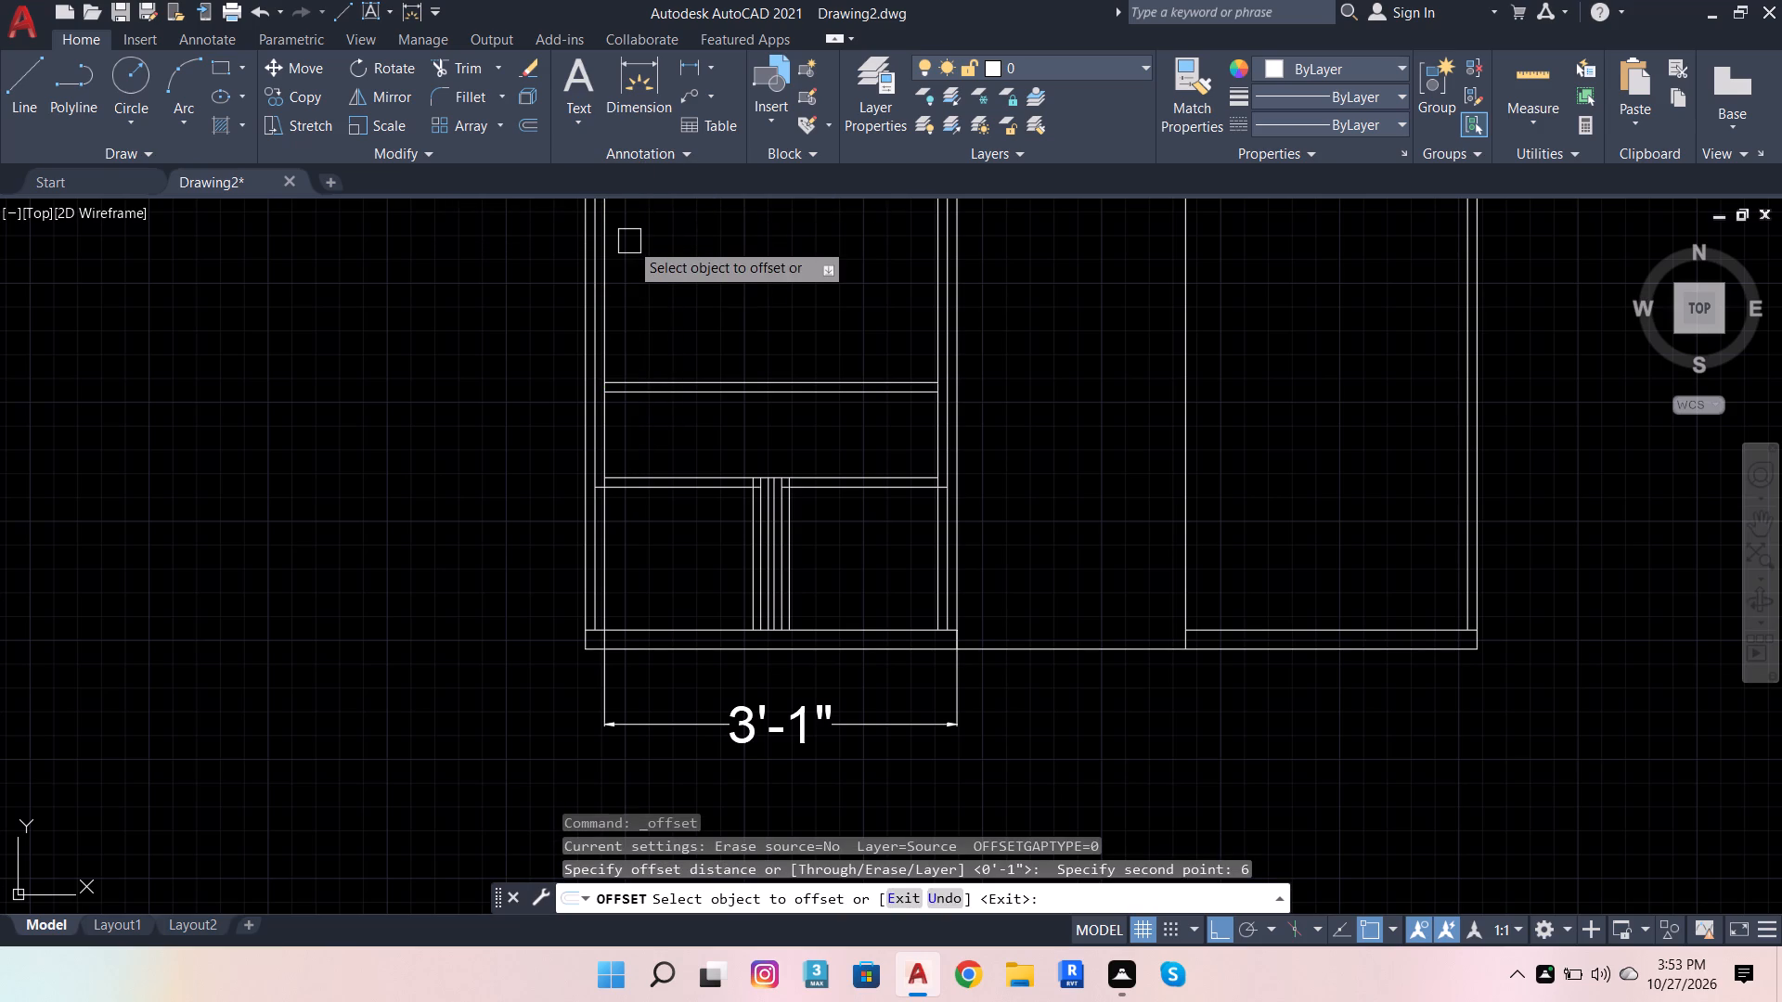
pyautogui.click(669, 377)
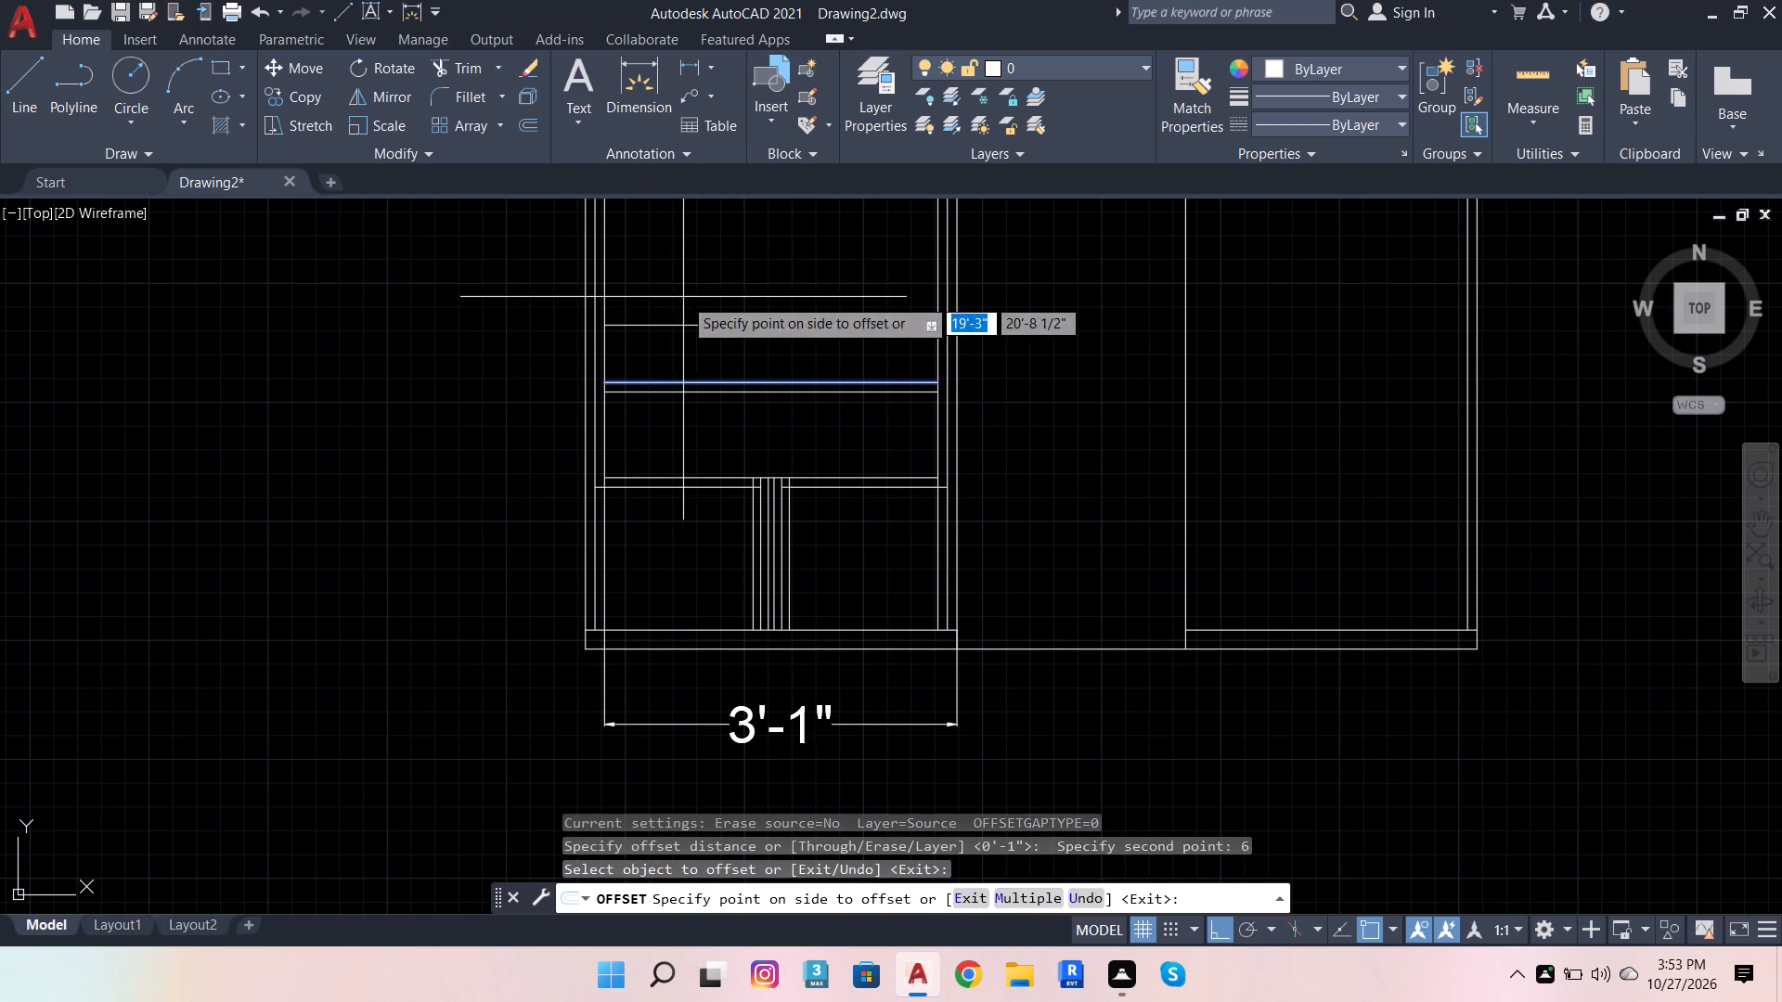
pyautogui.click(683, 297)
# Offset the new topmost horizontal line 1" downward to give that shelf its thickness.
pyautogui.click(532, 113)
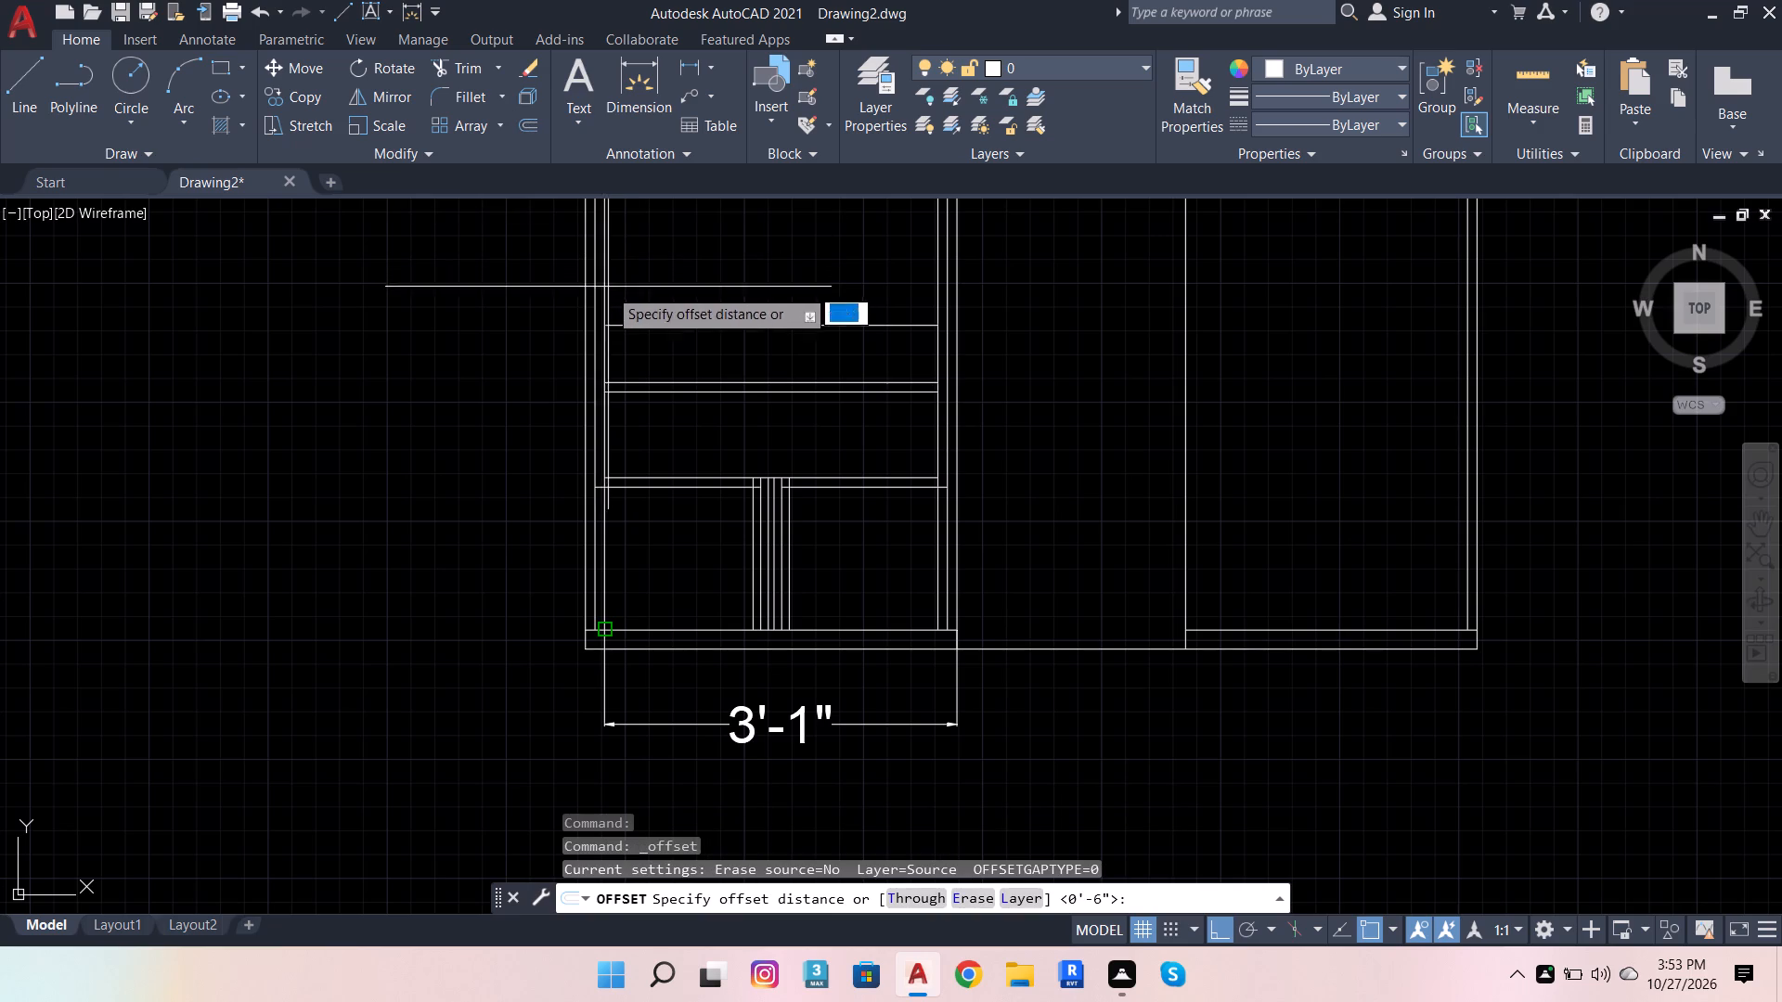
pyautogui.click(616, 321)
pyautogui.scroll(3, 665, 341)
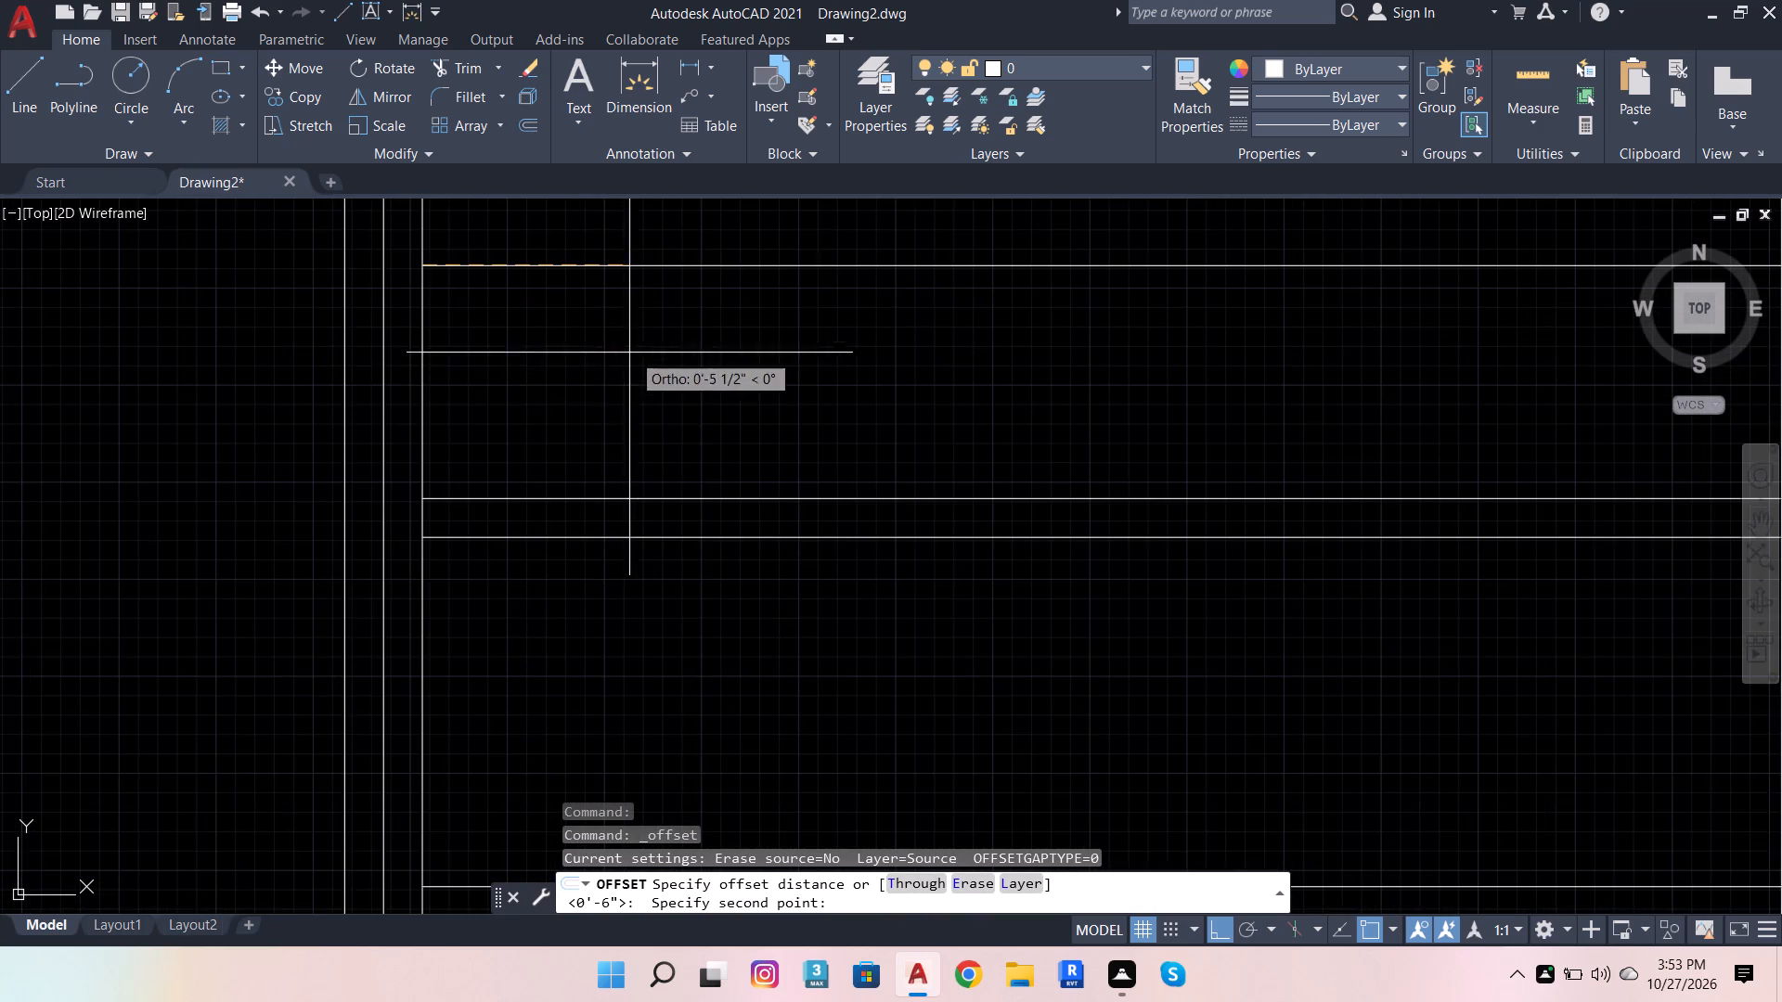
pyautogui.press('1')
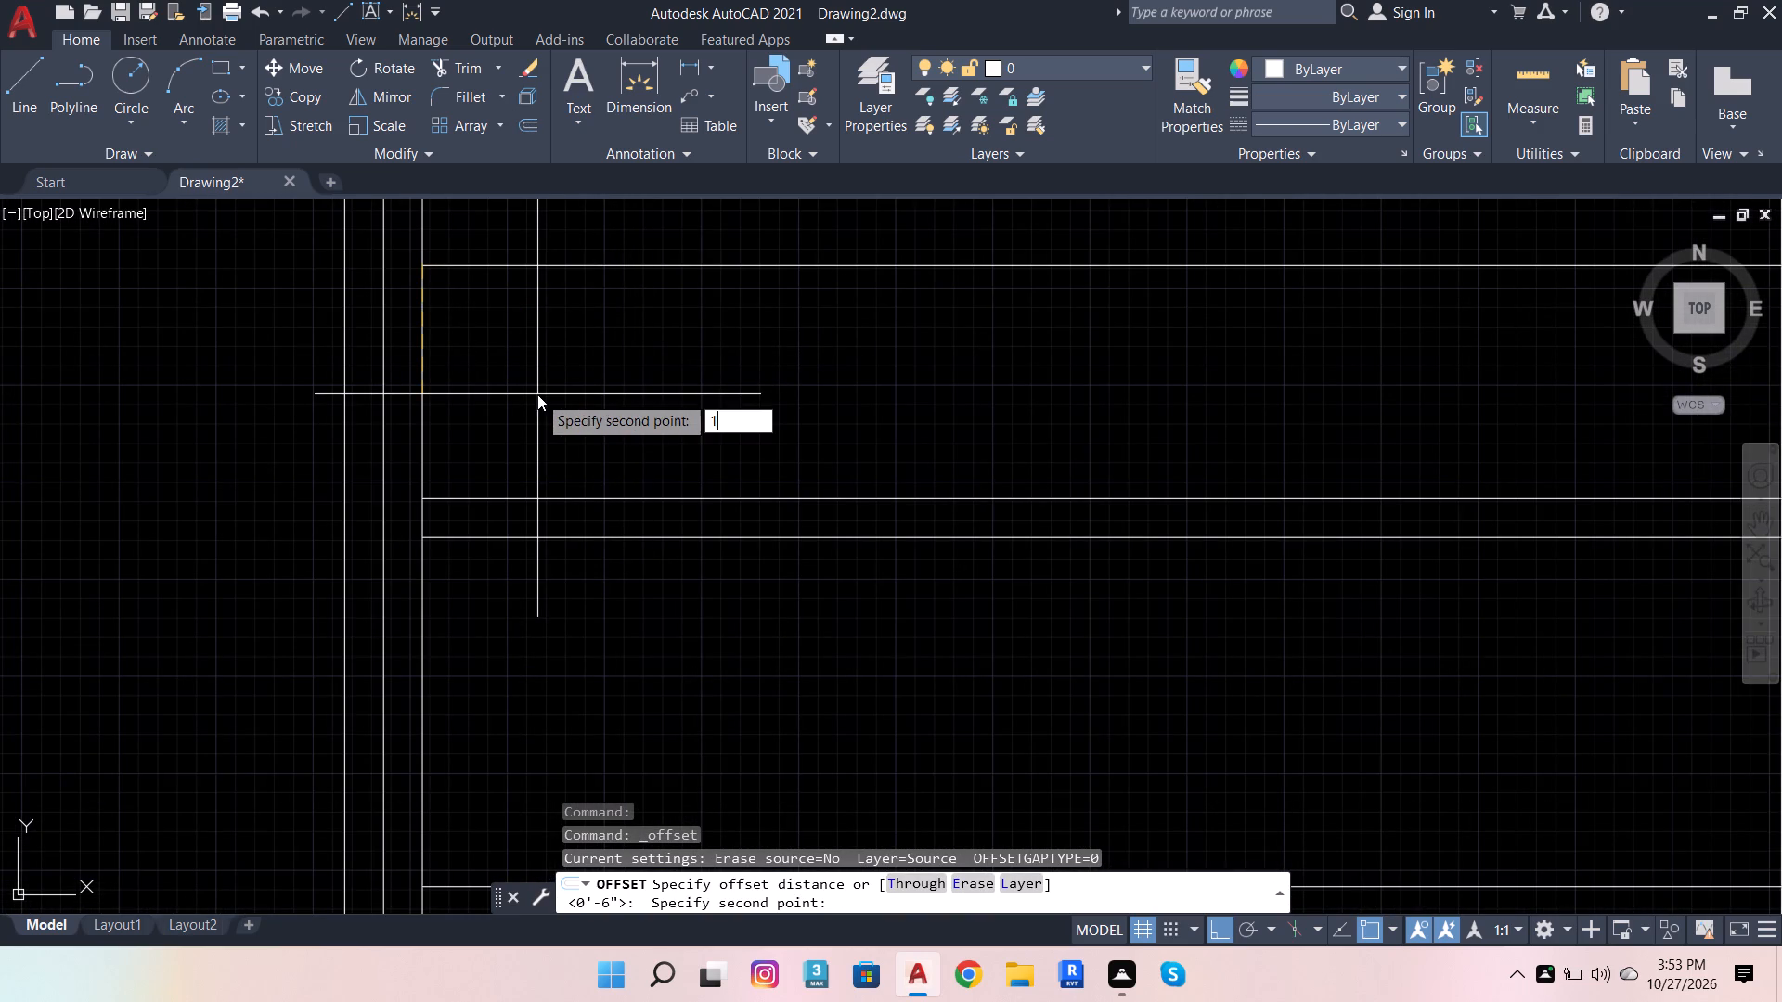
pyautogui.press('Return')
pyautogui.click(493, 265)
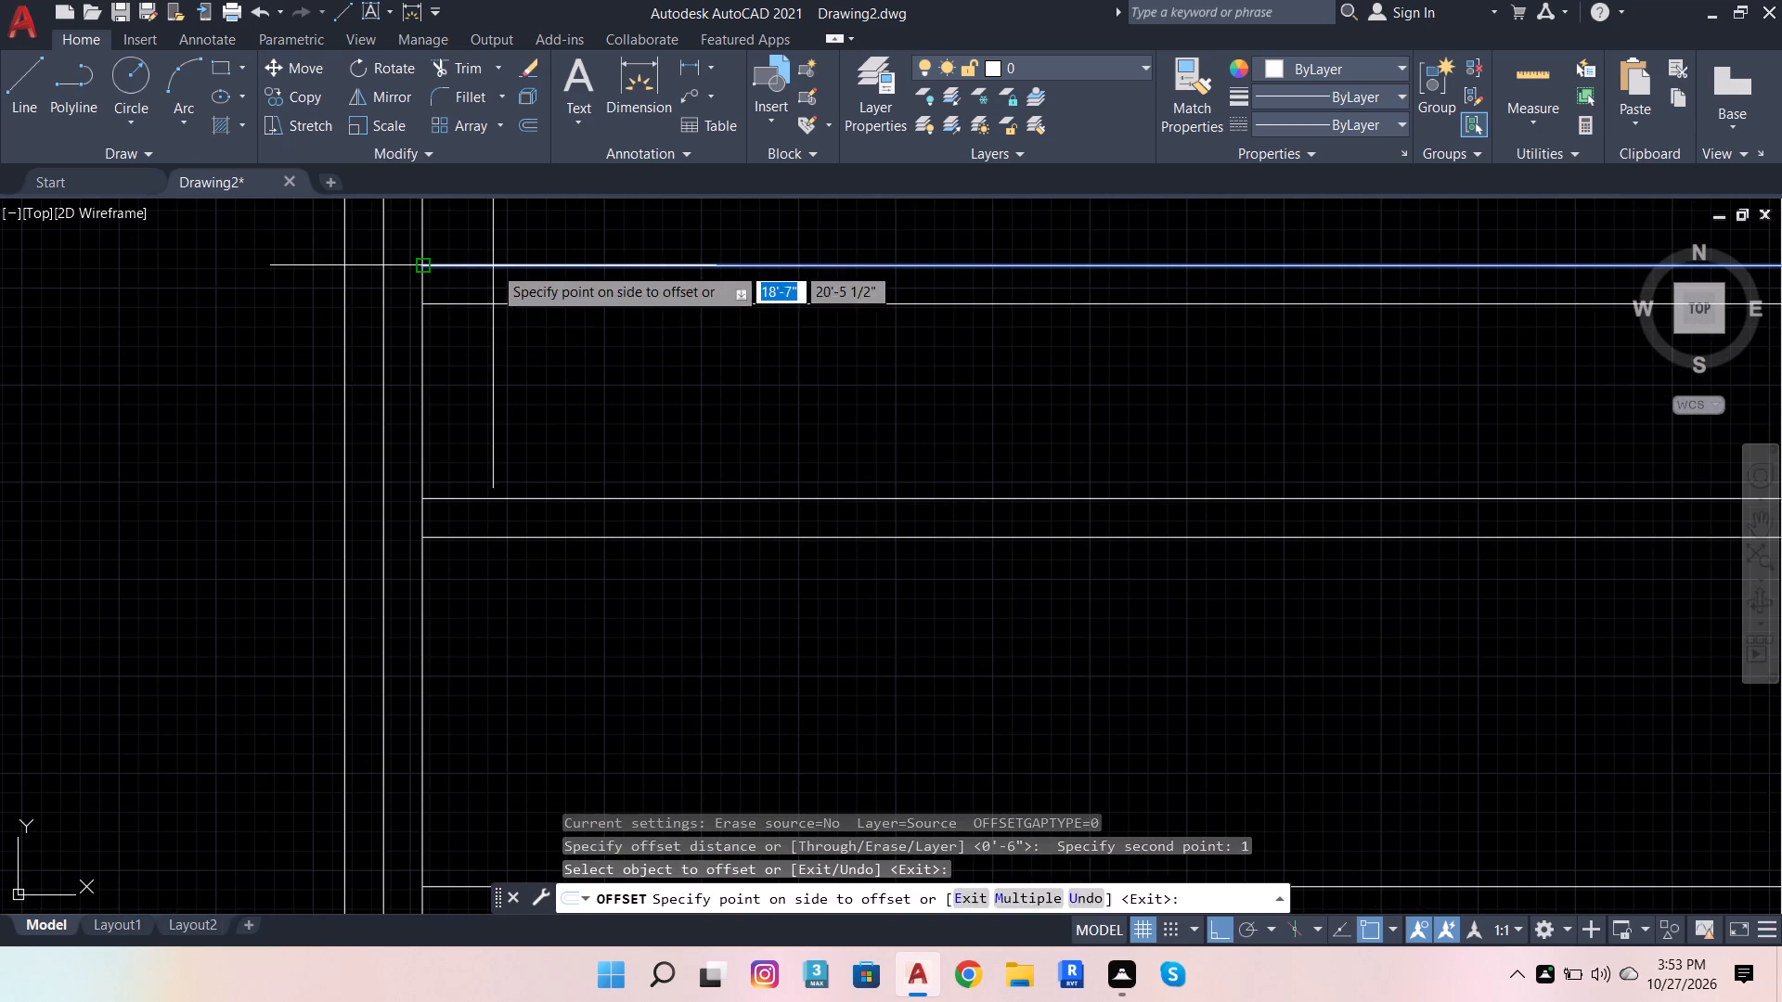
pyautogui.click(491, 289)
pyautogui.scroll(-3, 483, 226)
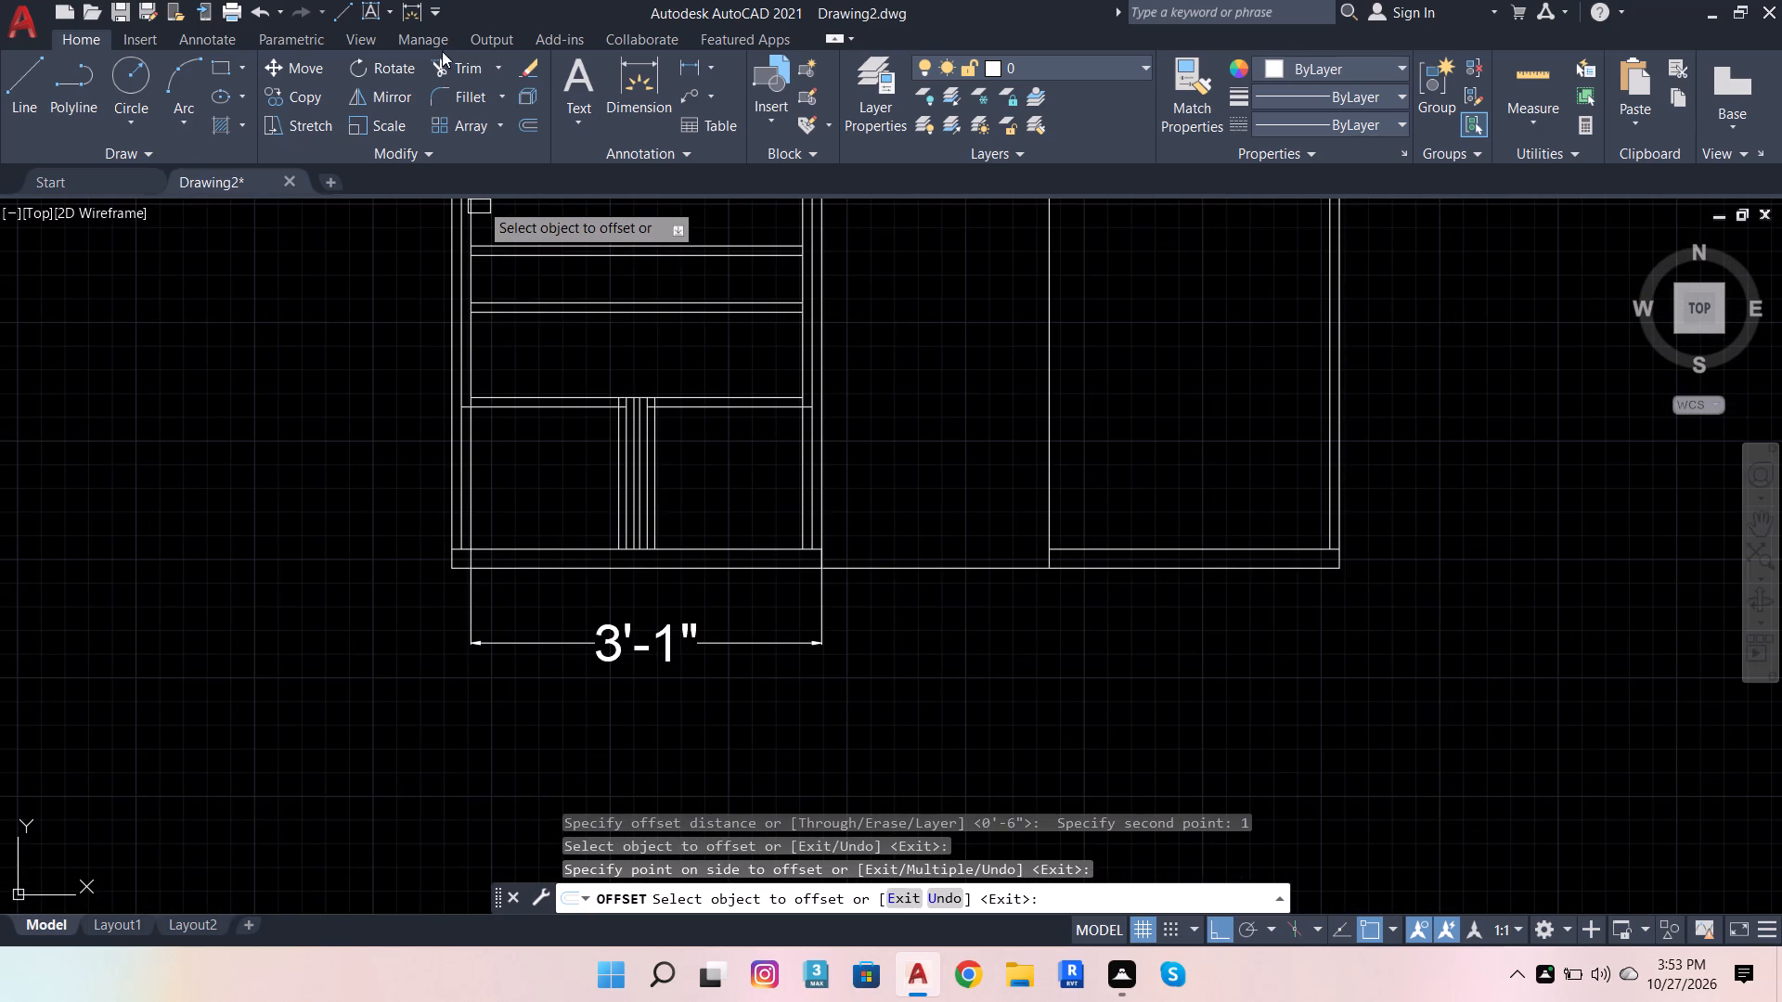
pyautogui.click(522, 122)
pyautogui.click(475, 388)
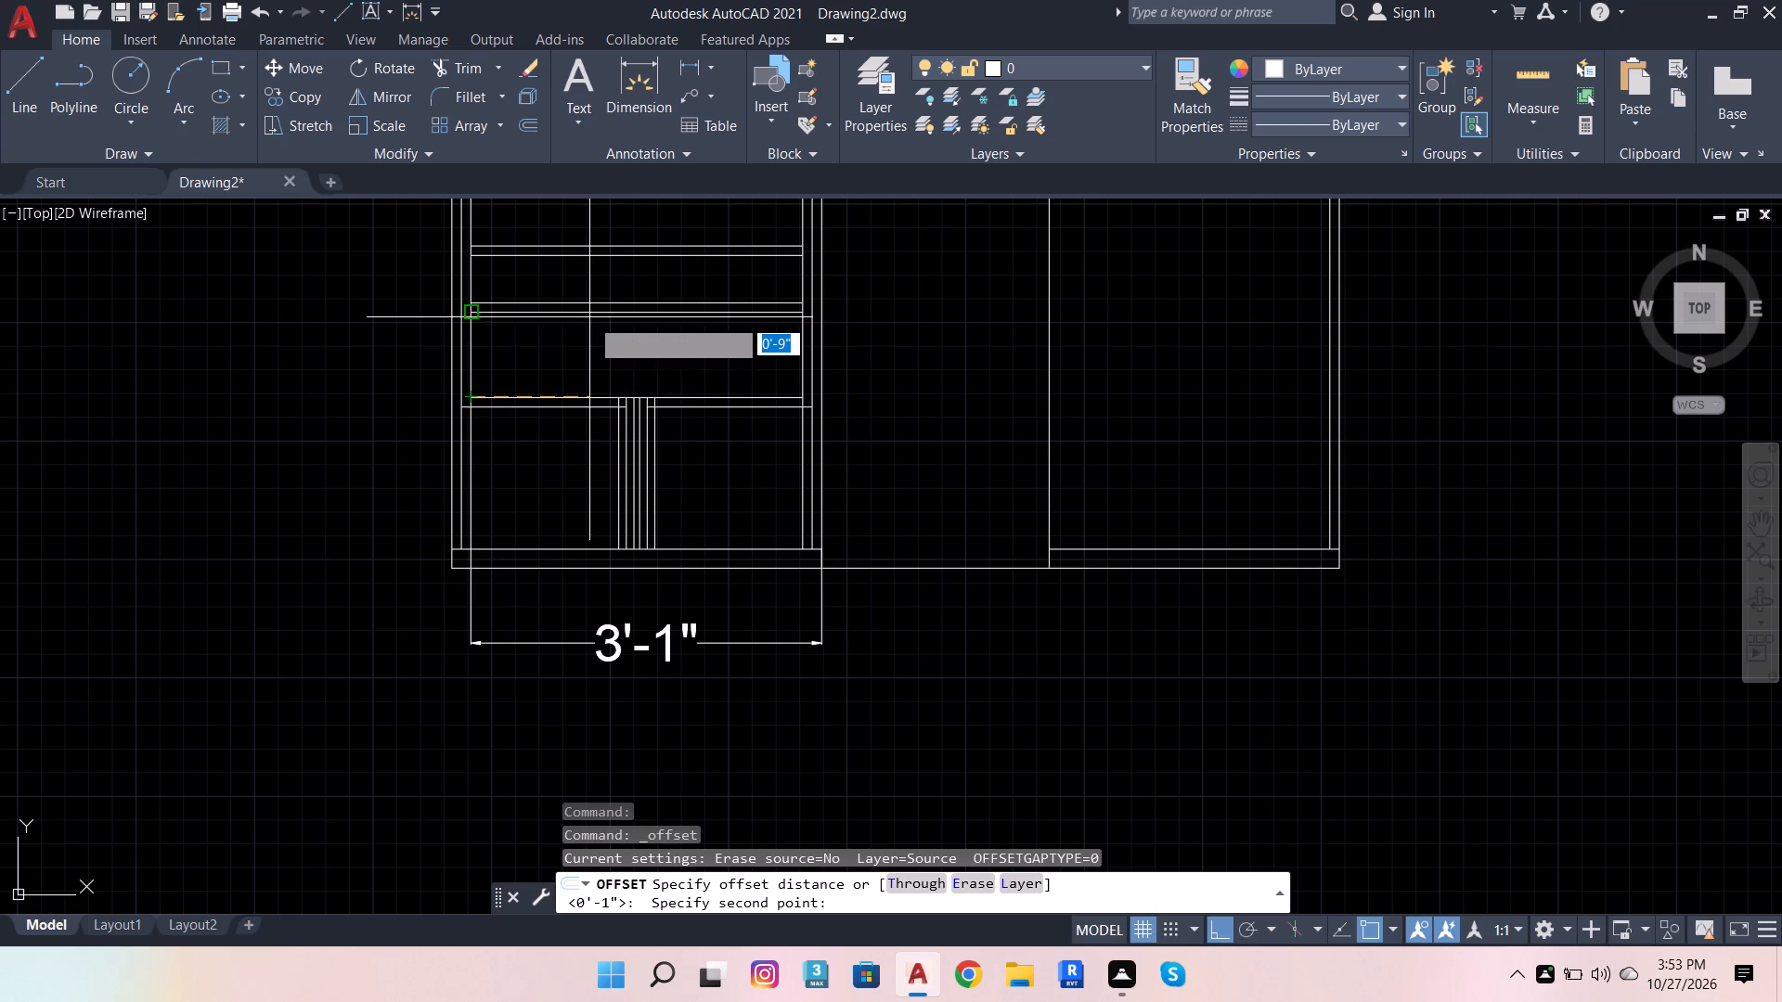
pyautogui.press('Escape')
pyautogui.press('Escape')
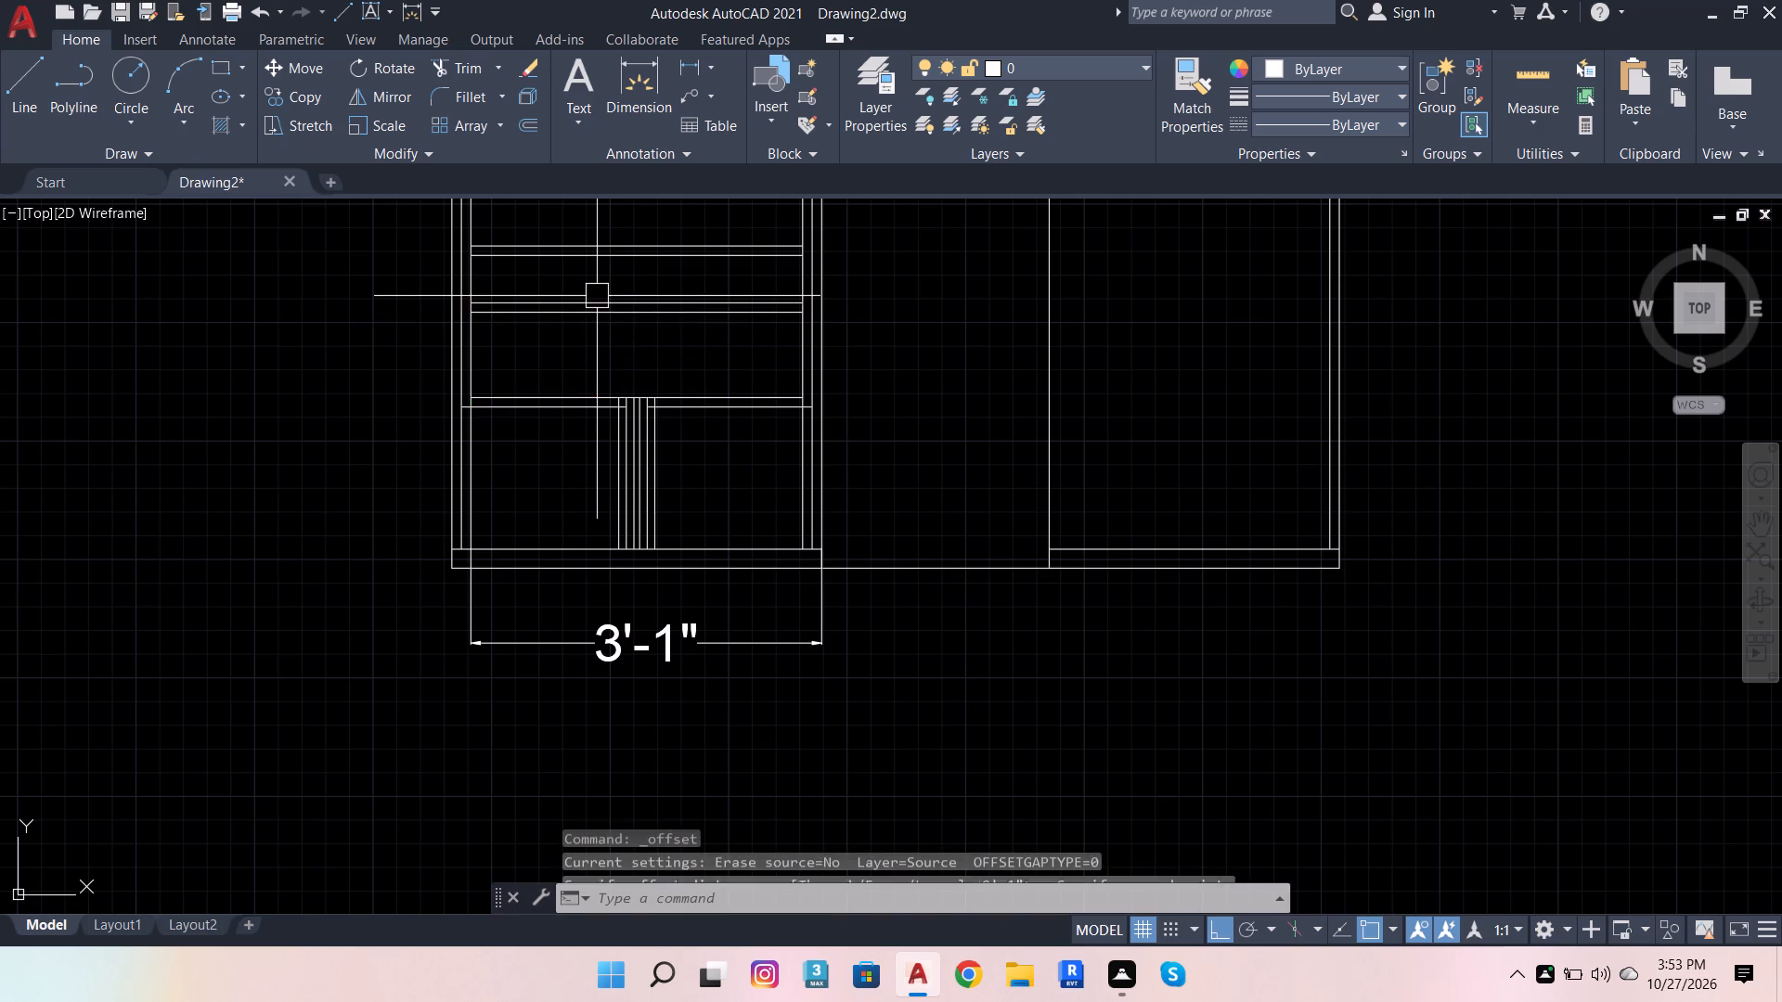
# Extend the three leftmost central upright lines in the first bay up to the upper line of the topmost shelf.
pyautogui.click(477, 65)
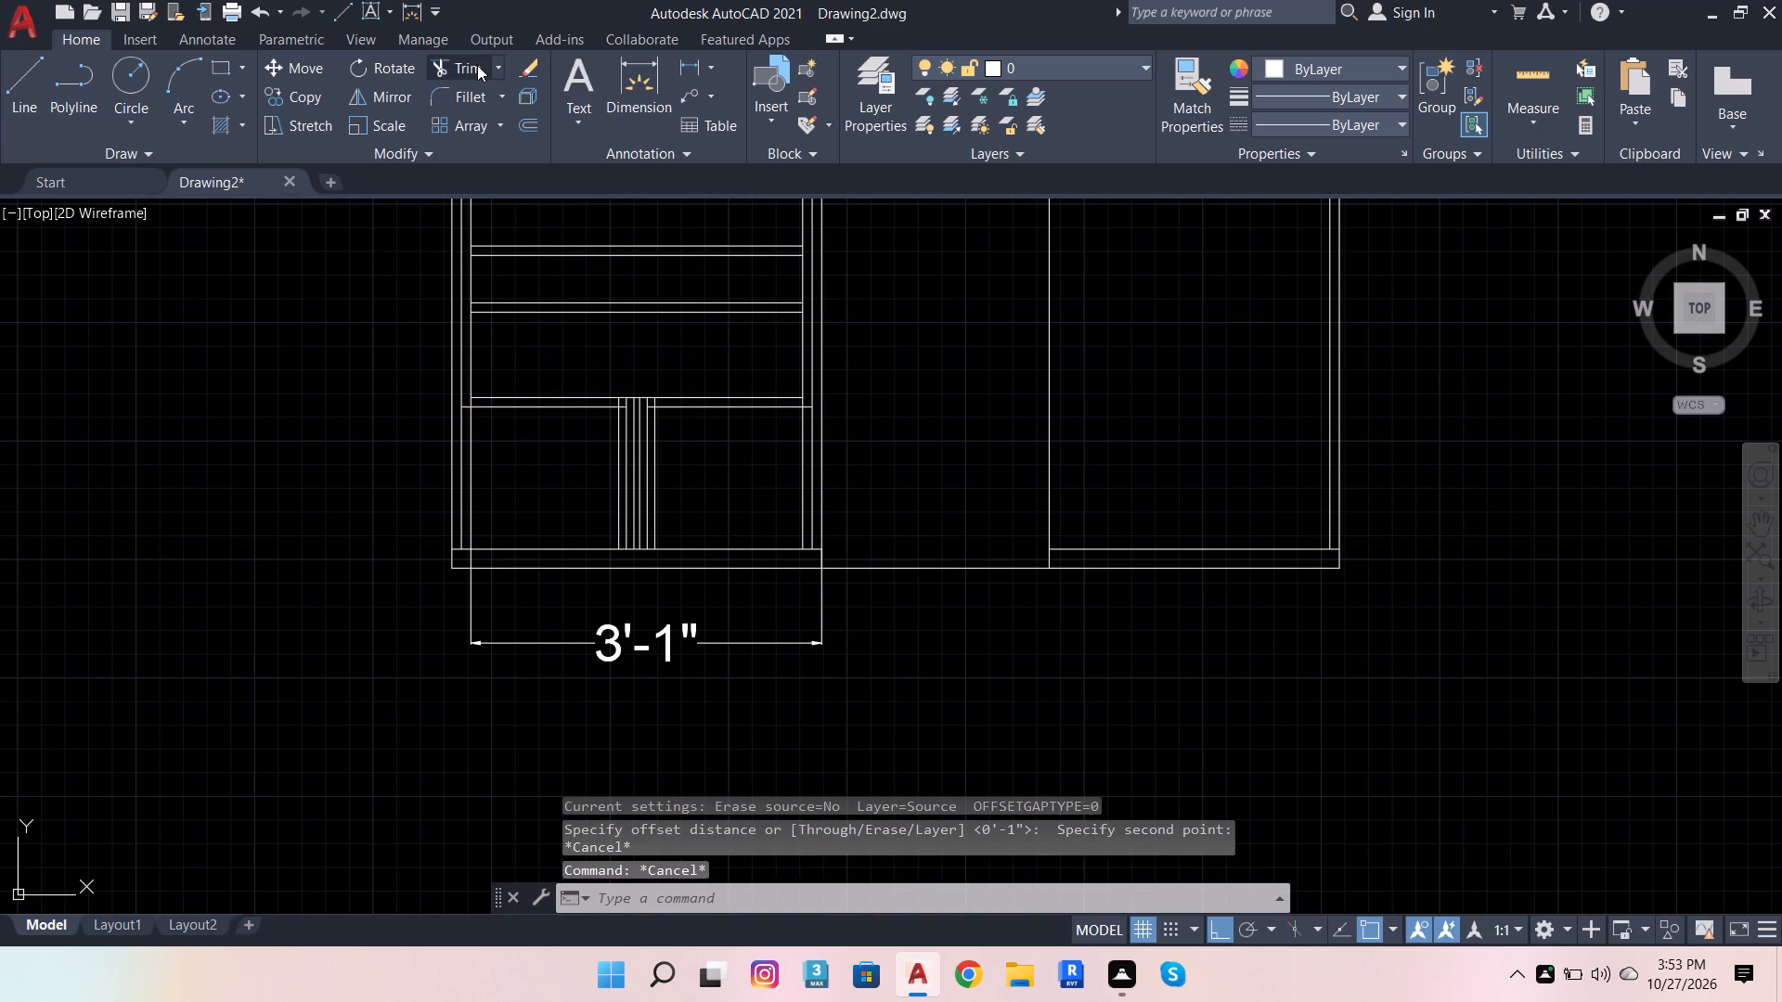
pyautogui.keyDown('shift'); pyautogui.click(620, 434); pyautogui.keyUp('shift')
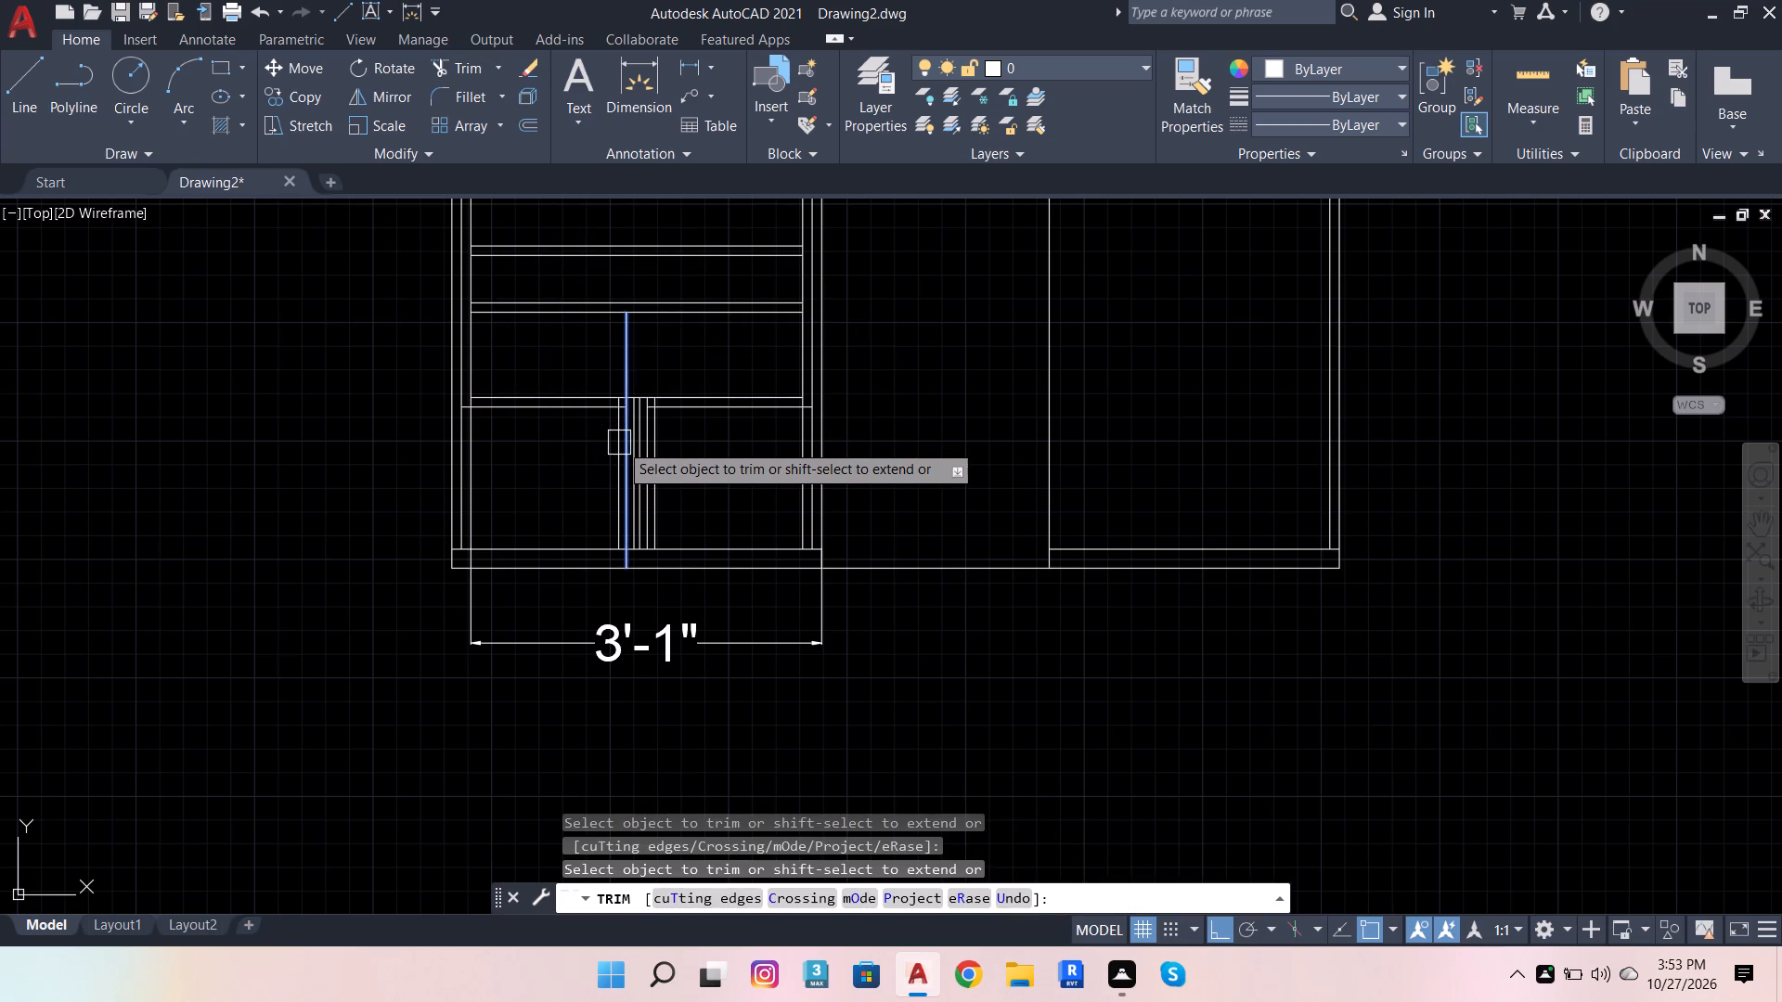
pyautogui.keyDown('shift'); pyautogui.click(626, 439); pyautogui.keyUp('shift')
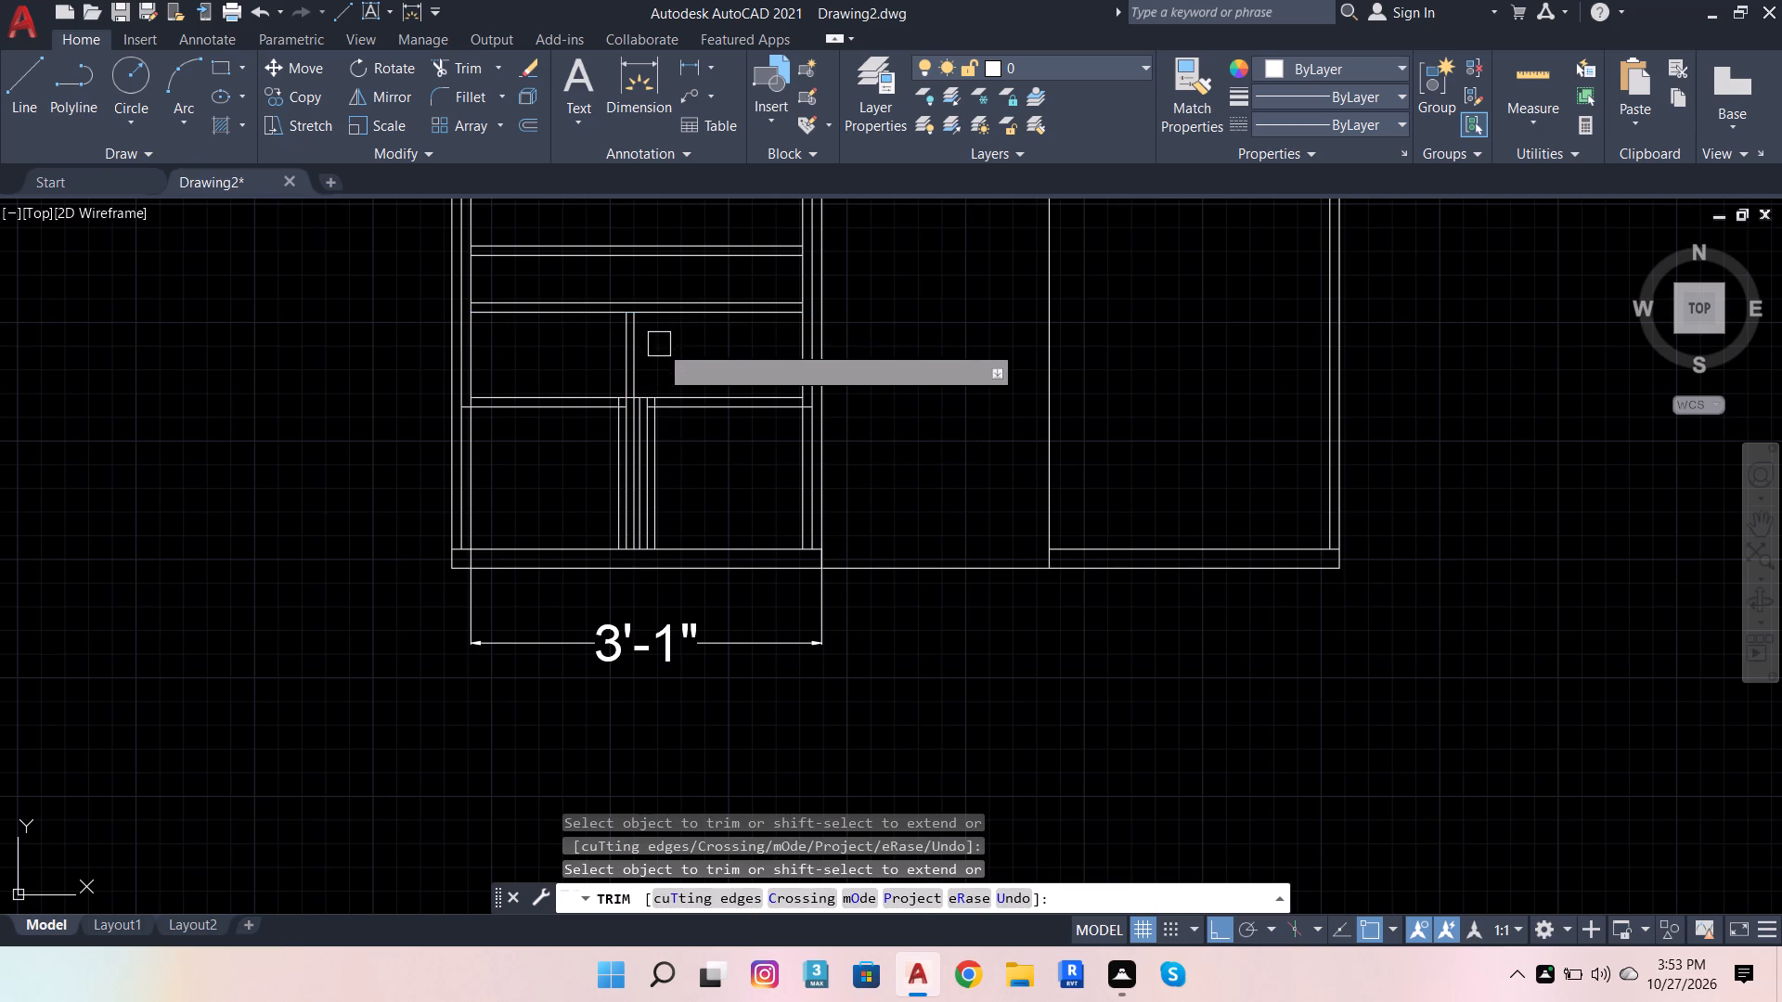
pyautogui.keyDown('shift'); pyautogui.moveTo(661, 344); pyautogui.dragTo(602, 342); pyautogui.keyUp('shift')
pyautogui.keyDown('shift'); pyautogui.moveTo(669, 340); pyautogui.dragTo(594, 350); pyautogui.keyUp('shift')
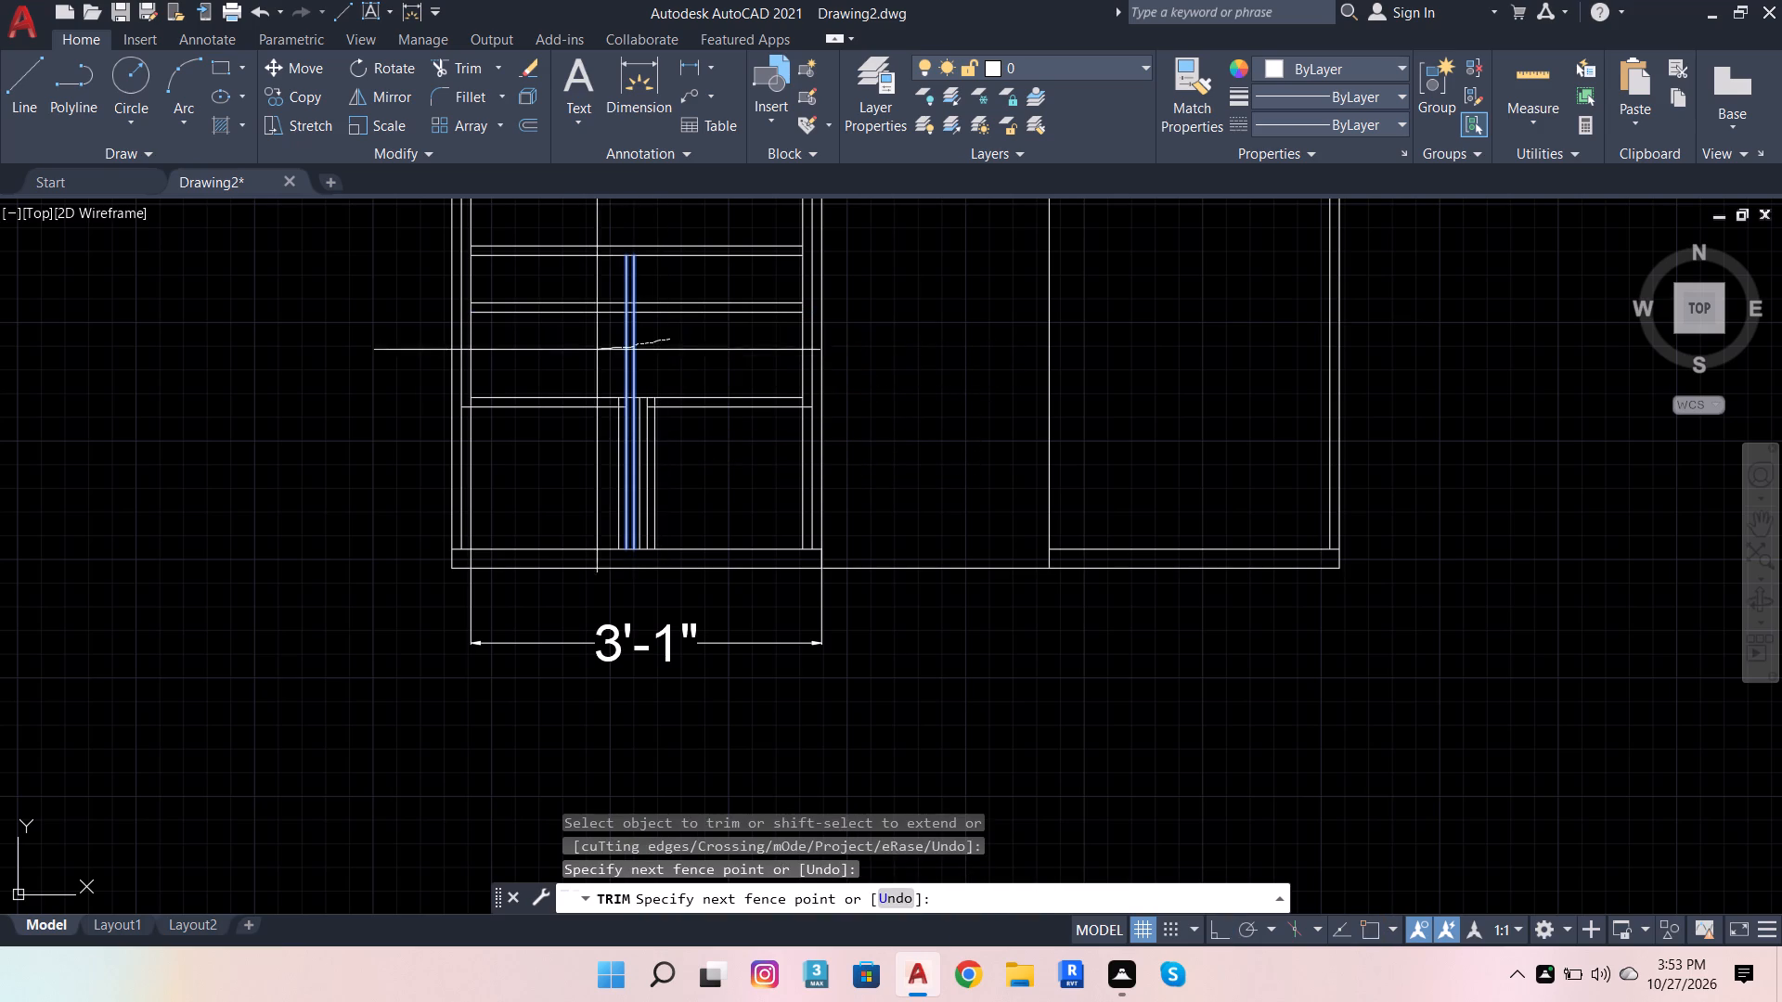
pyautogui.keyDown('shift'); pyautogui.moveTo(594, 350); pyautogui.dragTo(576, 353); pyautogui.keyUp('shift')
pyautogui.keyDown('shift'); pyautogui.click(606, 440); pyautogui.keyUp('shift')
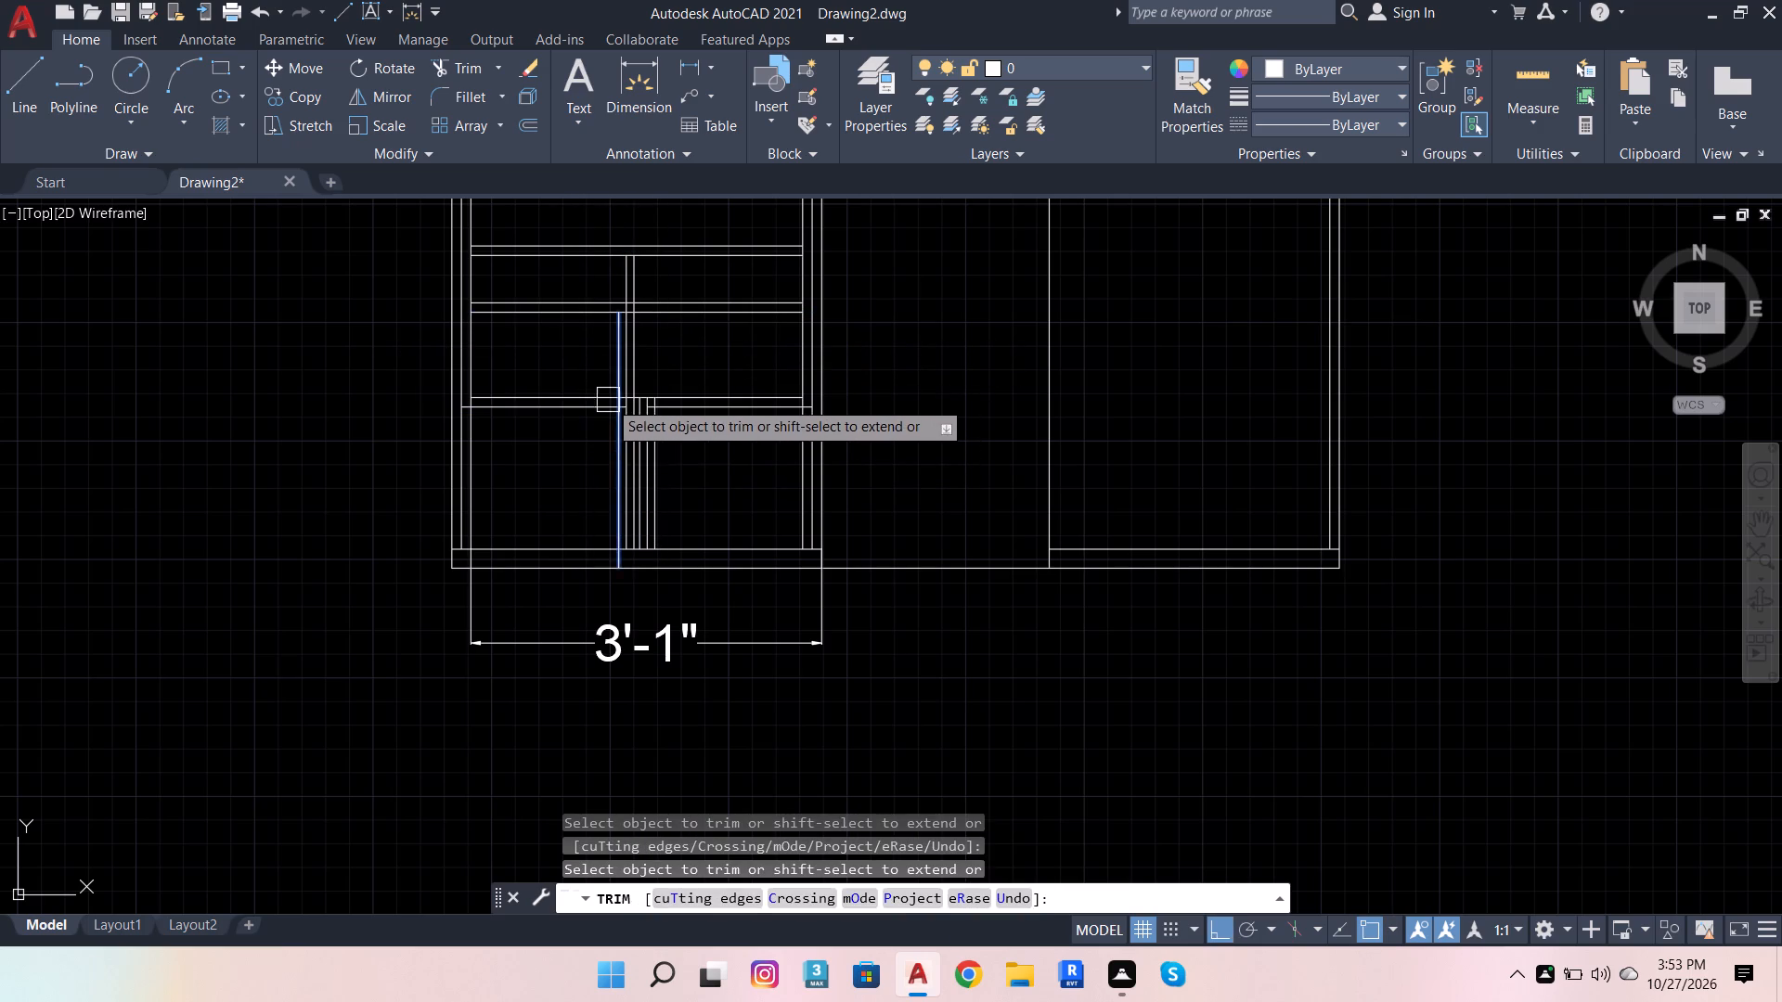
pyautogui.keyDown('shift'); pyautogui.click(613, 354); pyautogui.keyUp('shift')
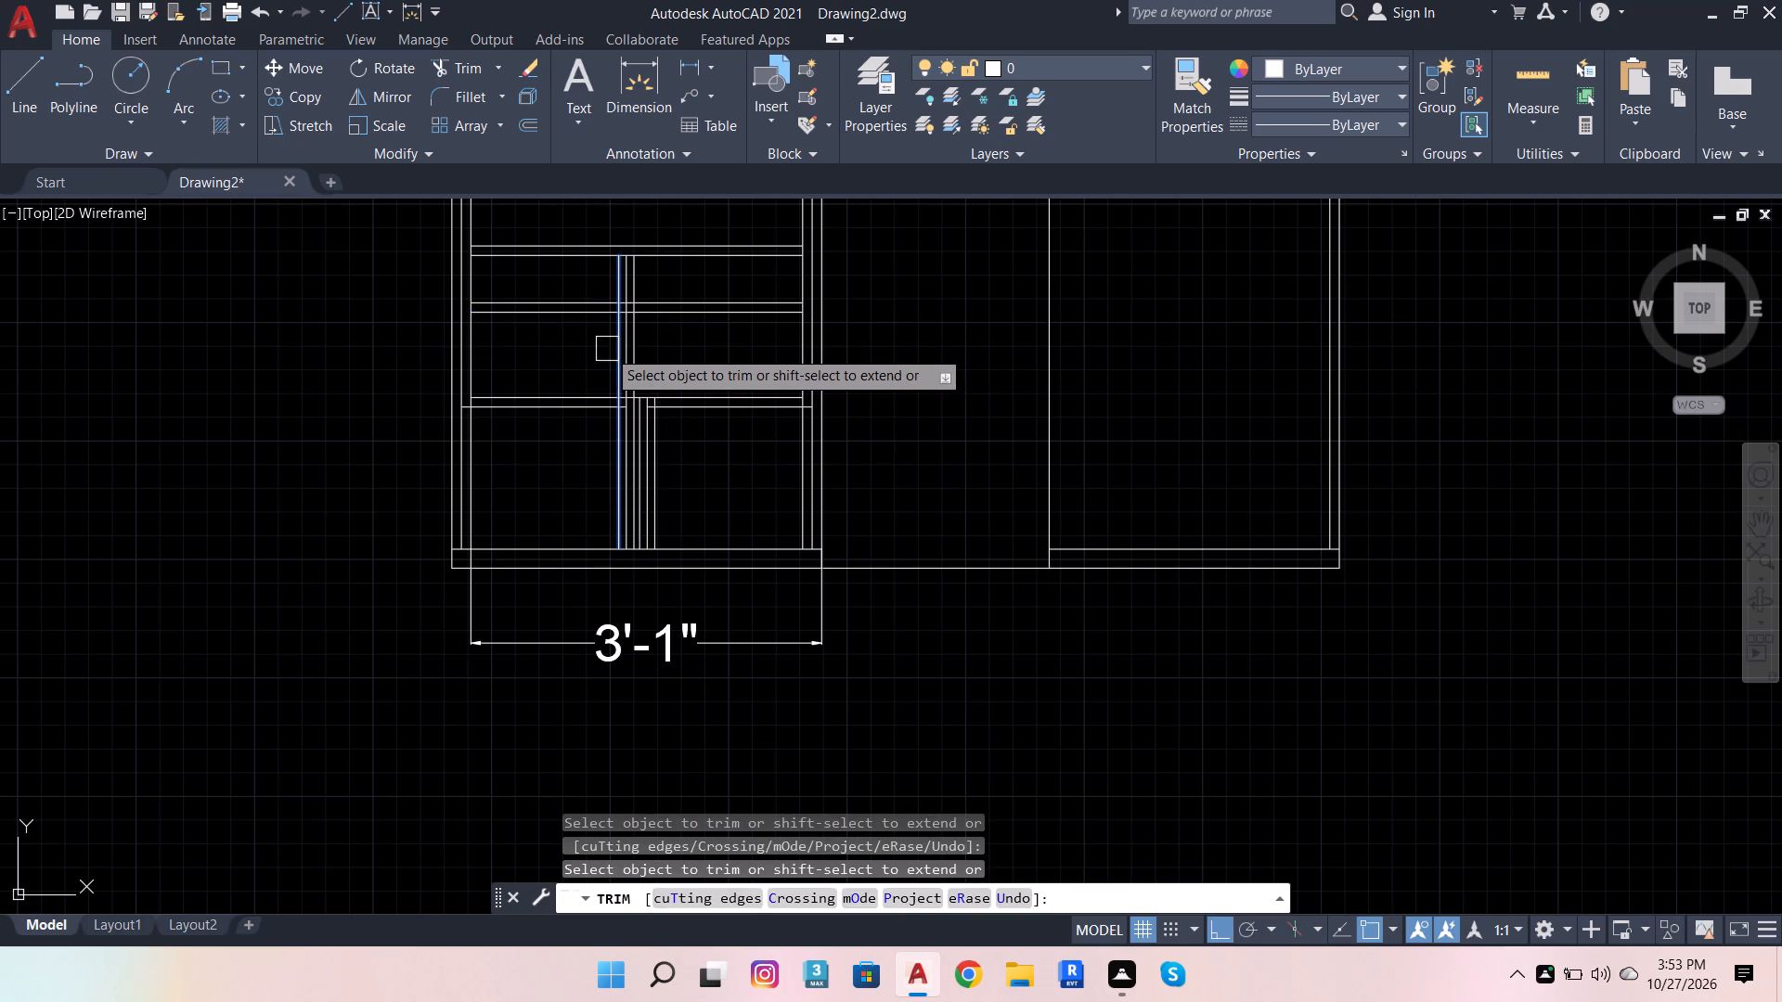
pyautogui.keyDown('shift'); pyautogui.click(607, 349); pyautogui.keyUp('shift')
pyautogui.keyDown('shift'); pyautogui.moveTo(668, 292); pyautogui.dragTo(605, 292); pyautogui.keyUp('shift')
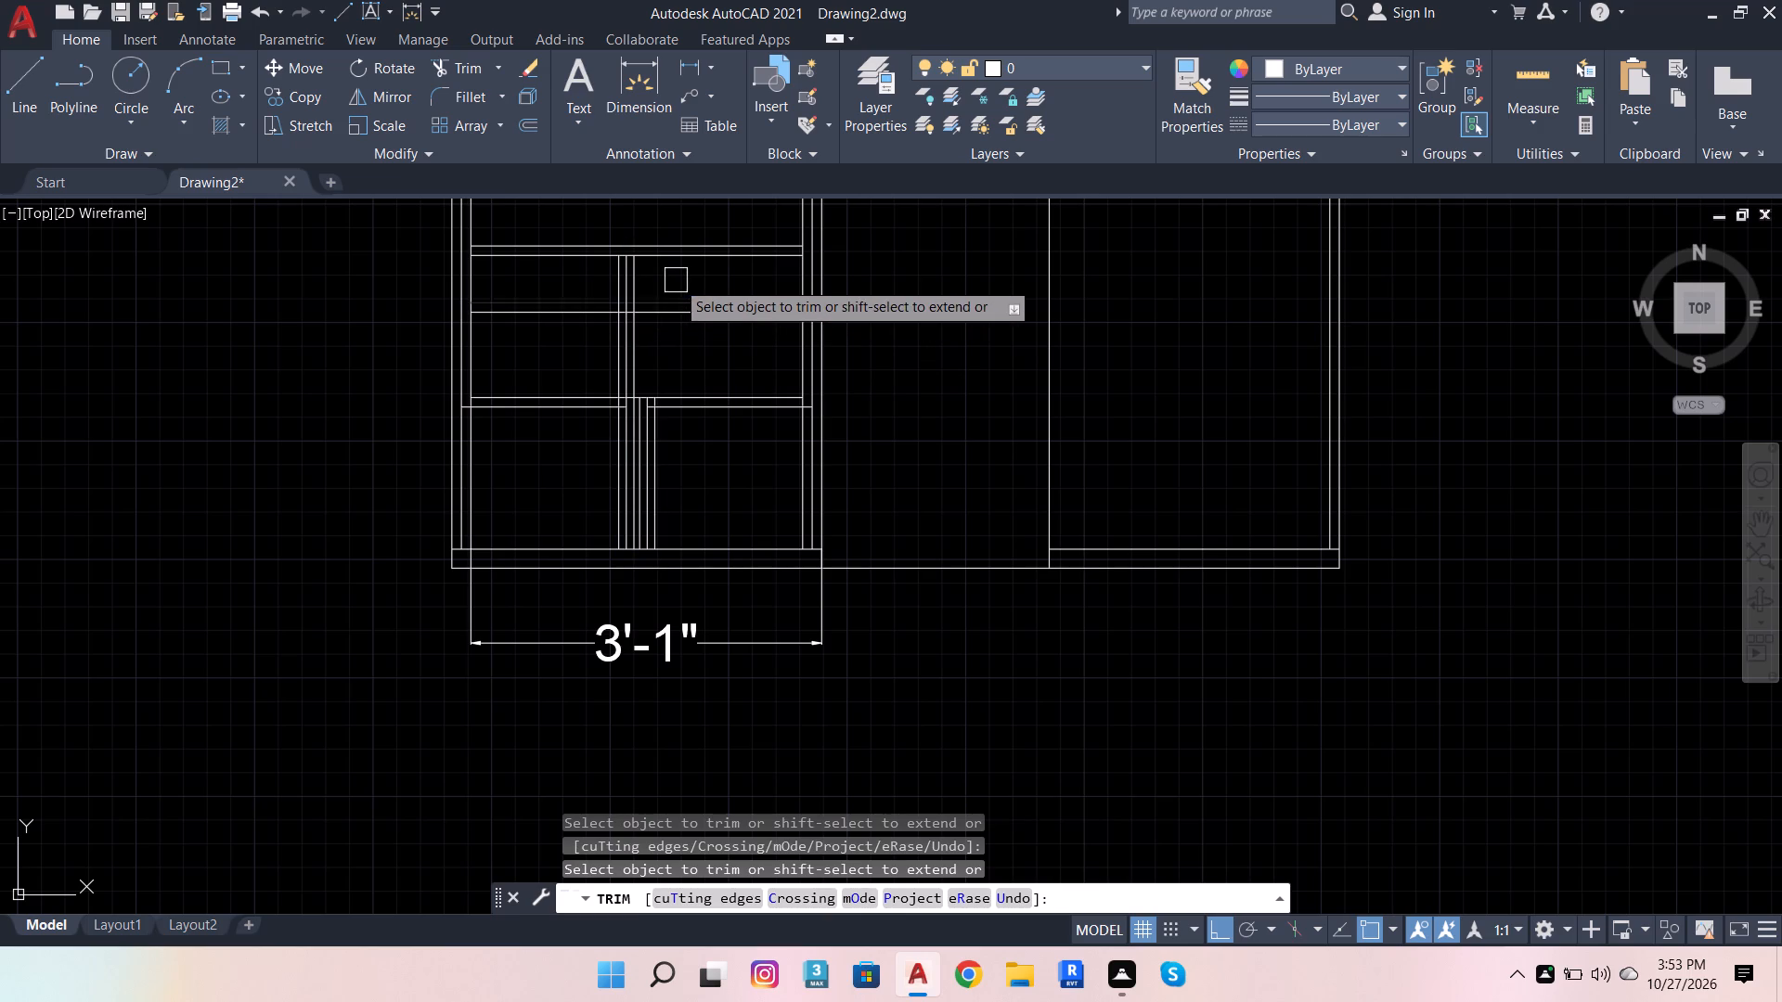
pyautogui.keyDown('shift'); pyautogui.moveTo(683, 284); pyautogui.dragTo(600, 284); pyautogui.keyUp('shift')
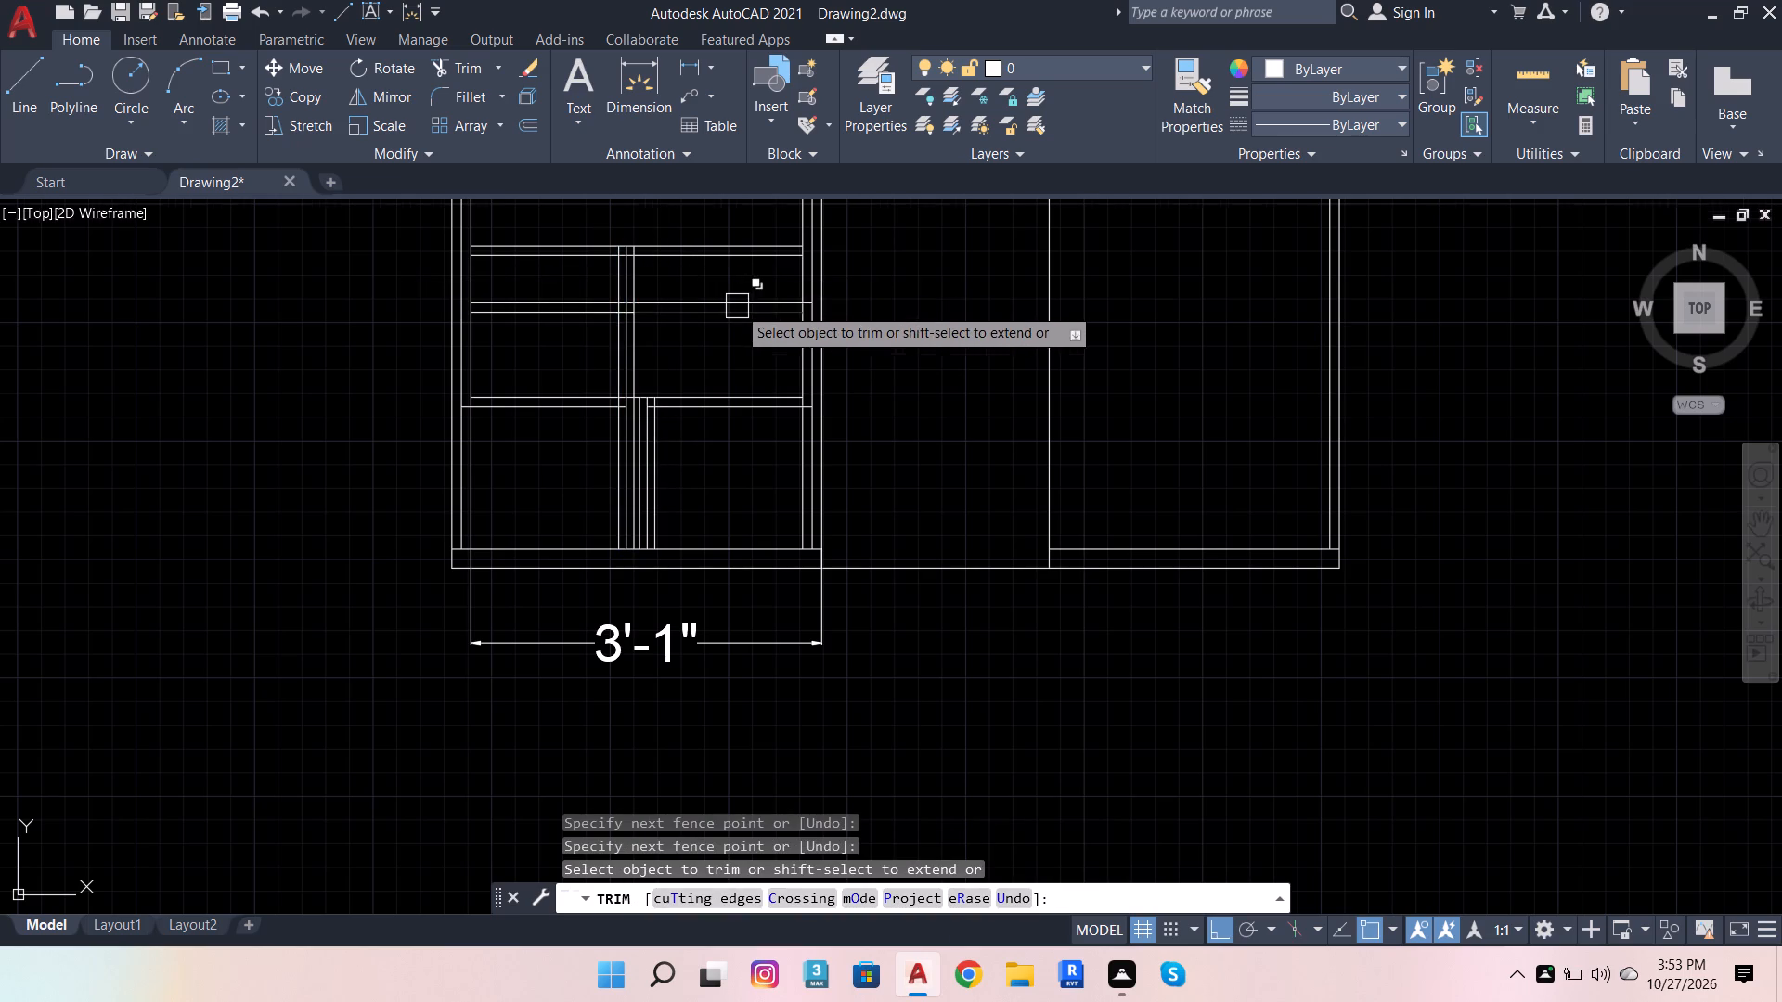
# Trim the lines of the two upper shelves between the extended central upright and the first bay's right side frame.
pyautogui.scroll(2, 737, 306)
pyautogui.scroll(3, 926, 305)
pyautogui.click(895, 296)
pyautogui.scroll(-4, 986, 319)
pyautogui.scroll(1, 688, 269)
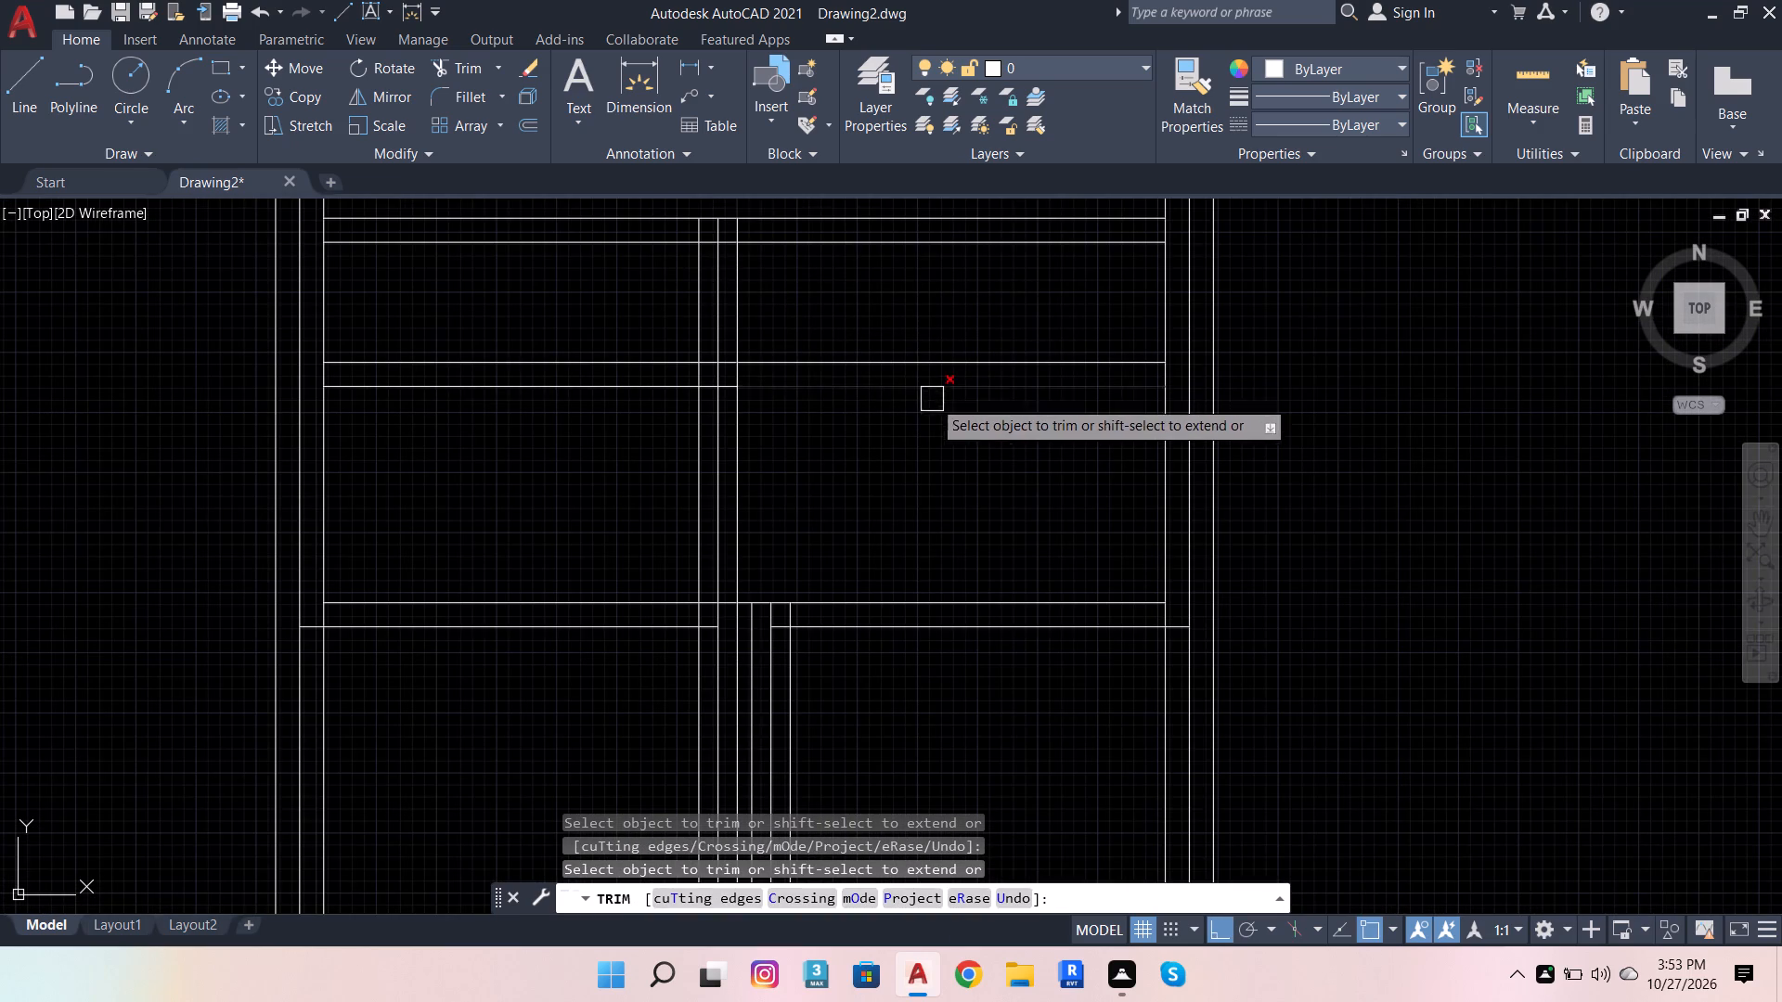
pyautogui.scroll(-2, 921, 319)
pyautogui.moveTo(916, 254); pyautogui.dragTo(936, 382)
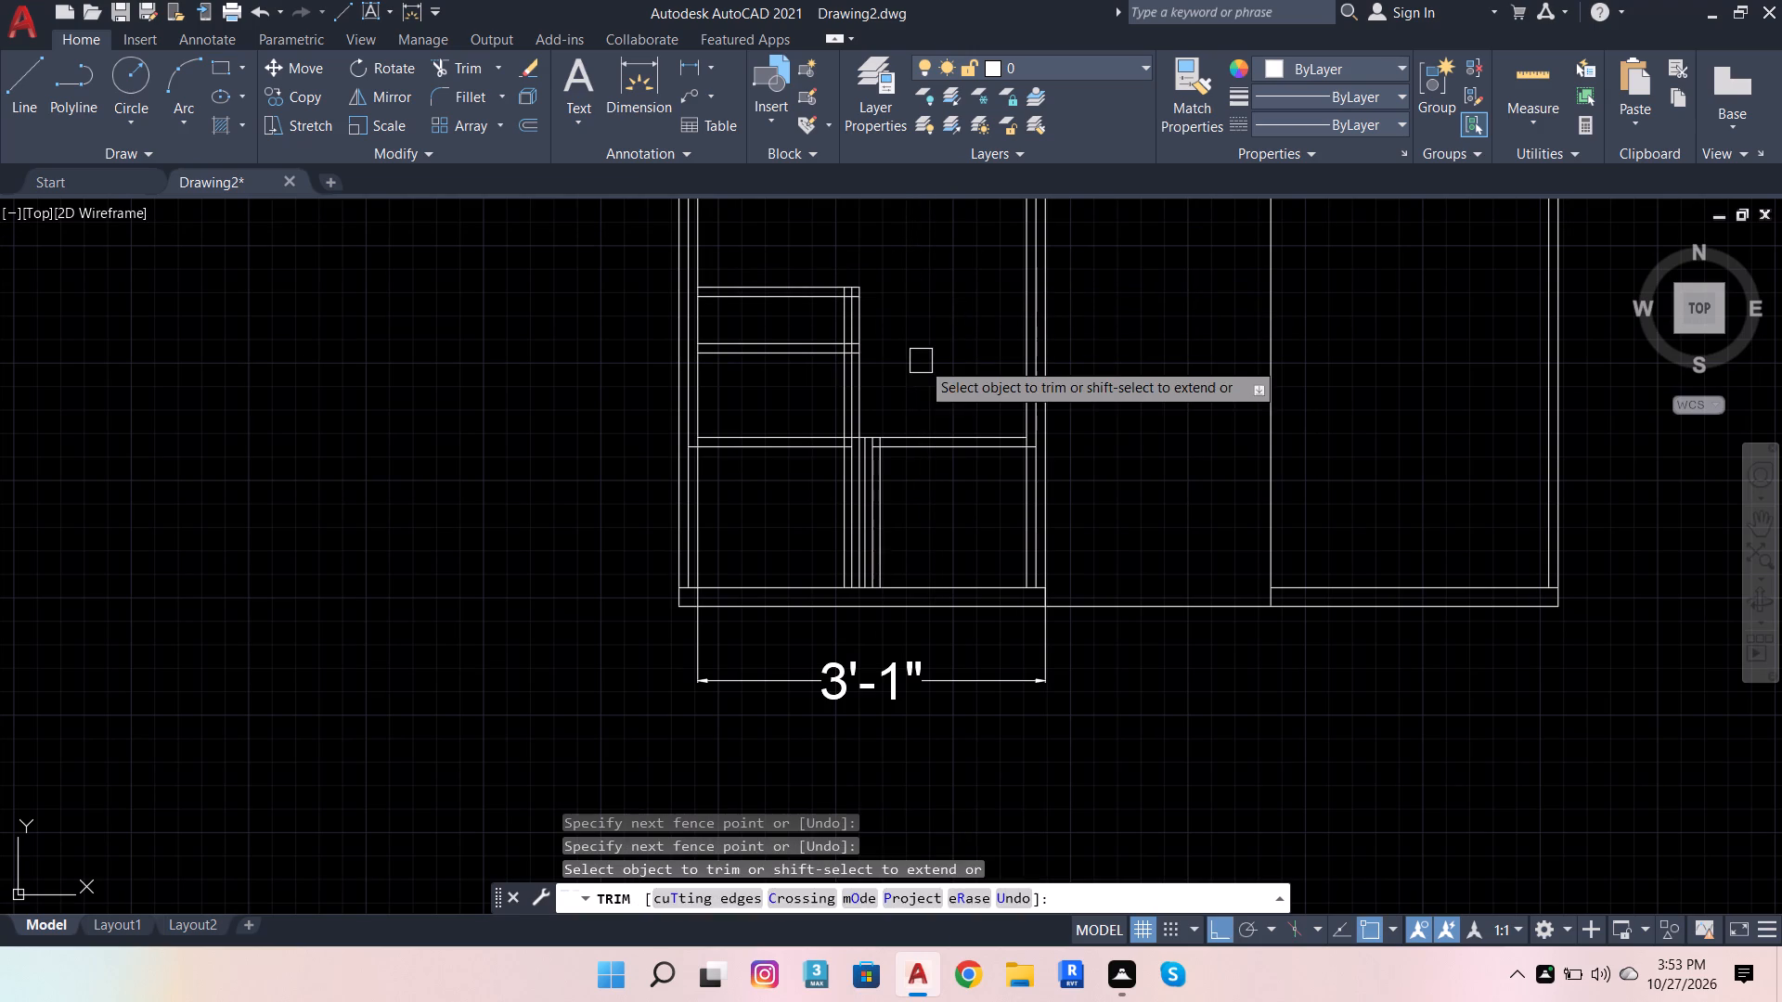
# Trim the central upright's leftmost line where it passes through the thickness of all three shelves.
pyautogui.scroll(2, 893, 365)
pyautogui.scroll(2, 793, 323)
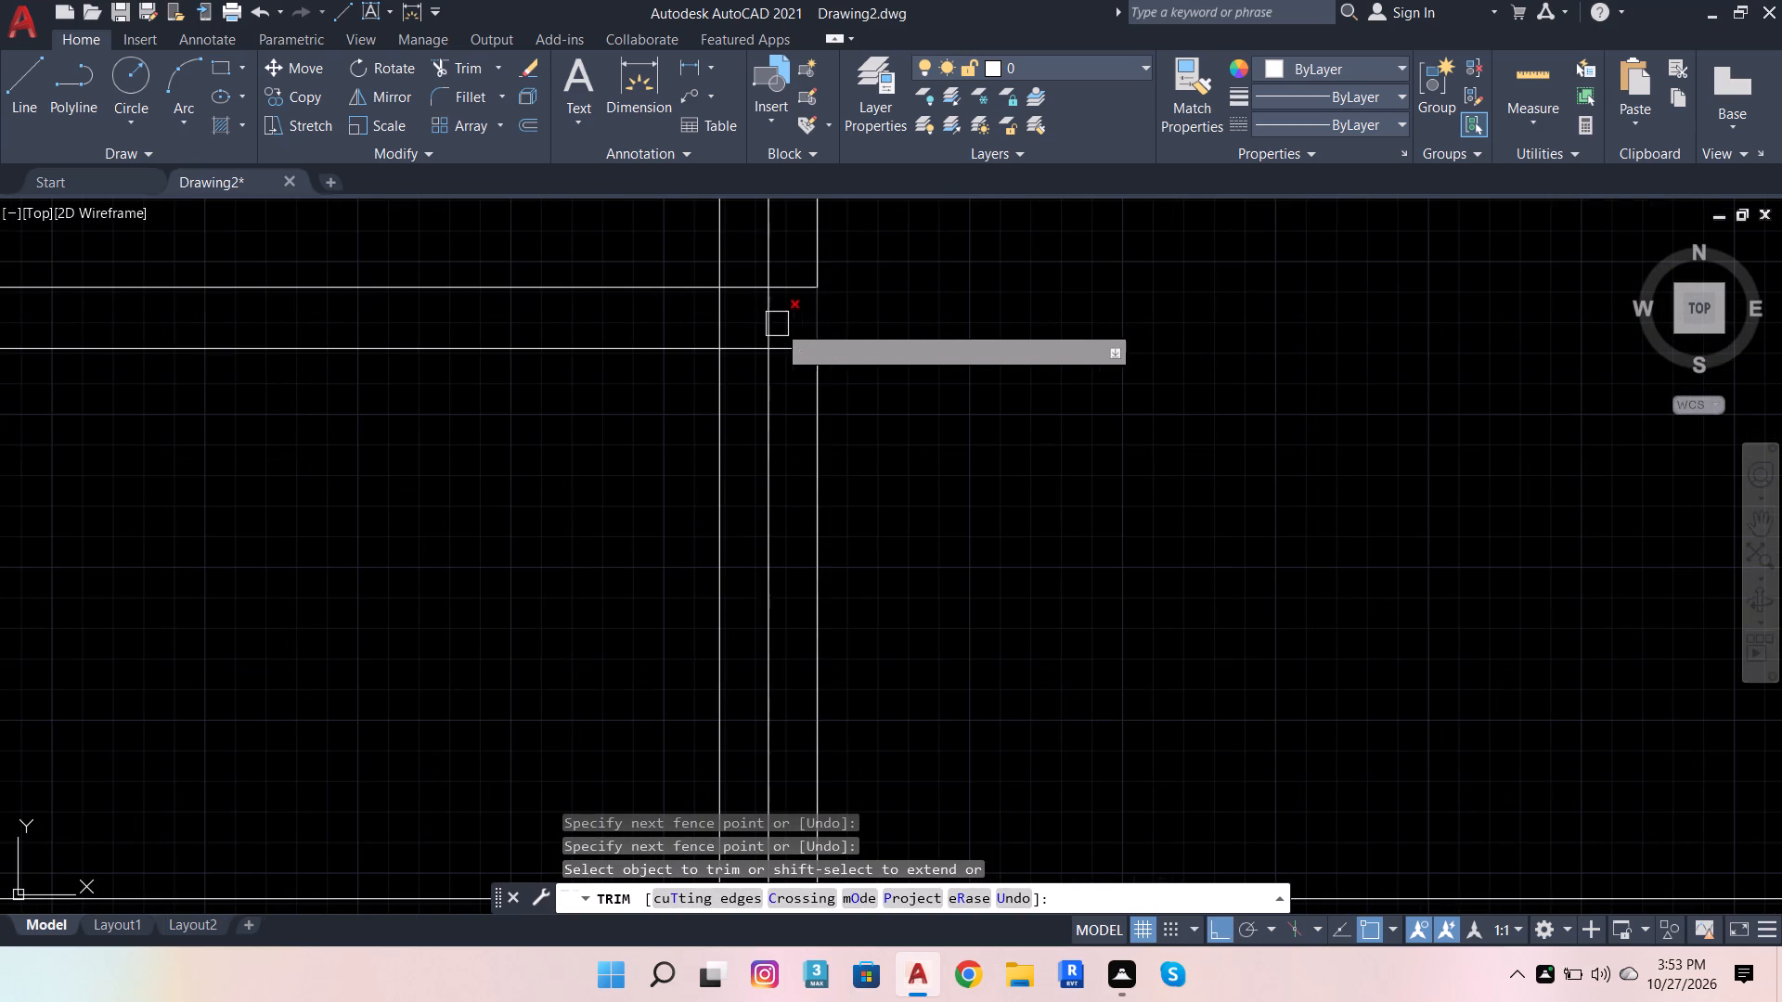
pyautogui.click(734, 327)
pyautogui.click(703, 316)
pyautogui.scroll(-2, 827, 392)
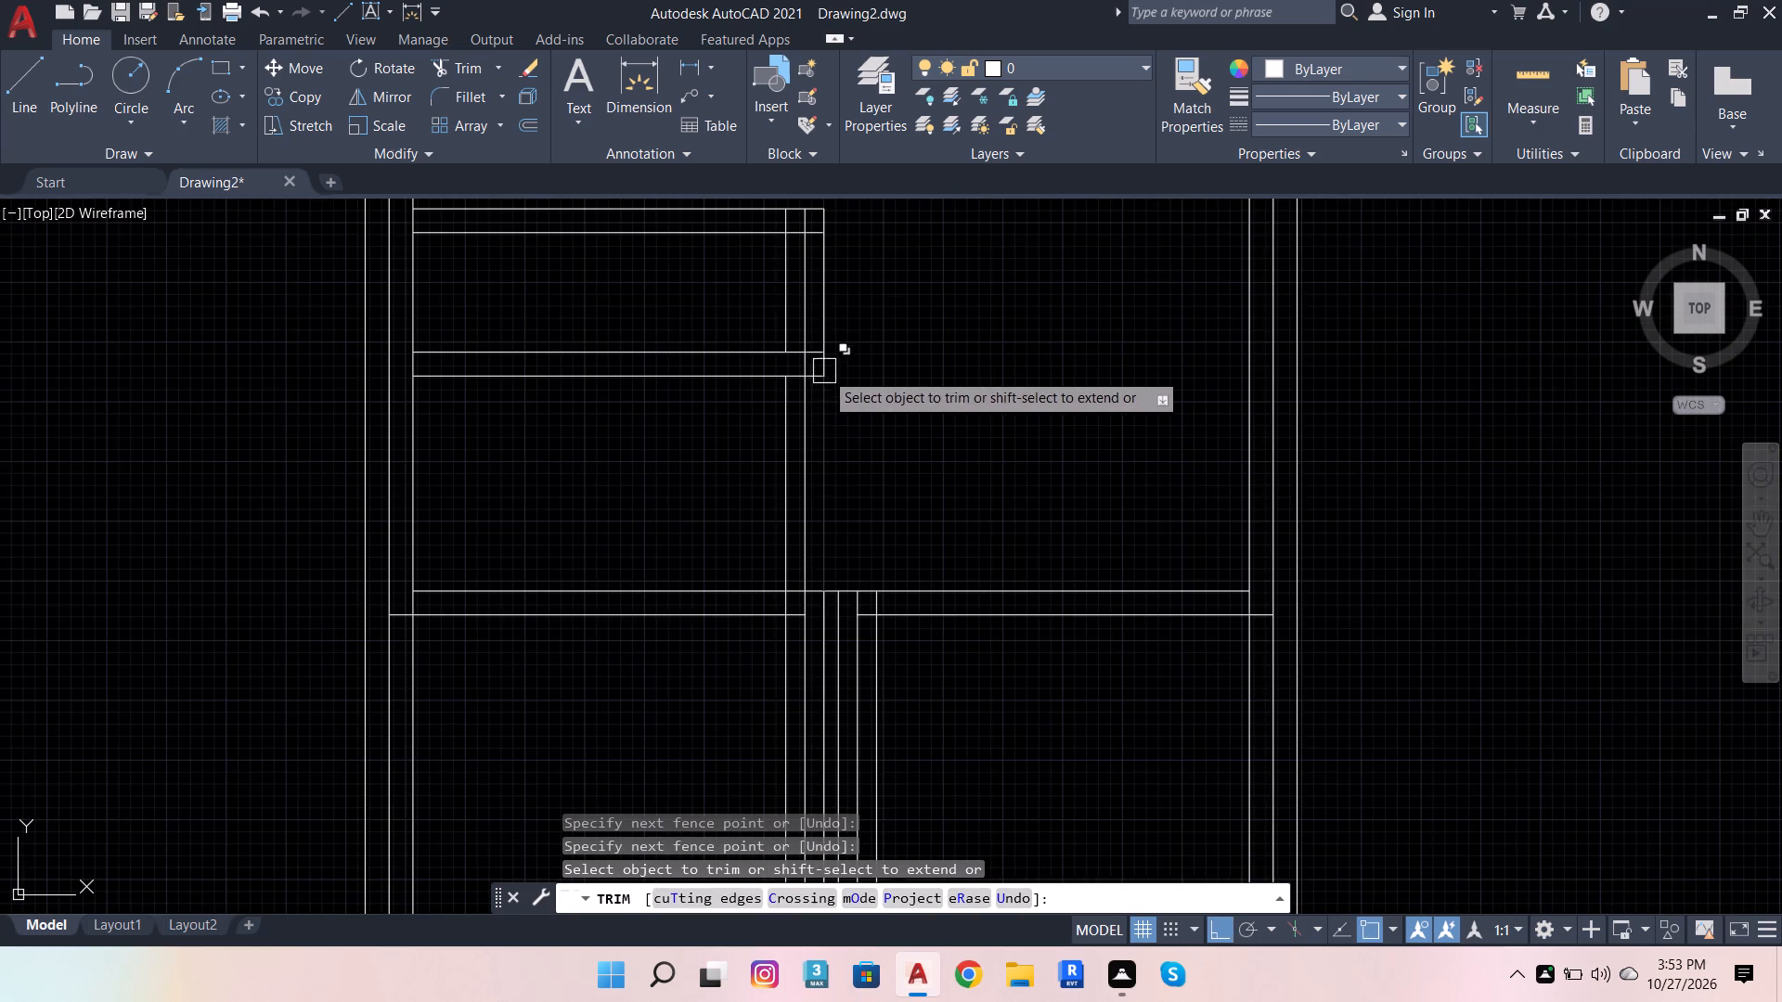
pyautogui.scroll(2, 770, 223)
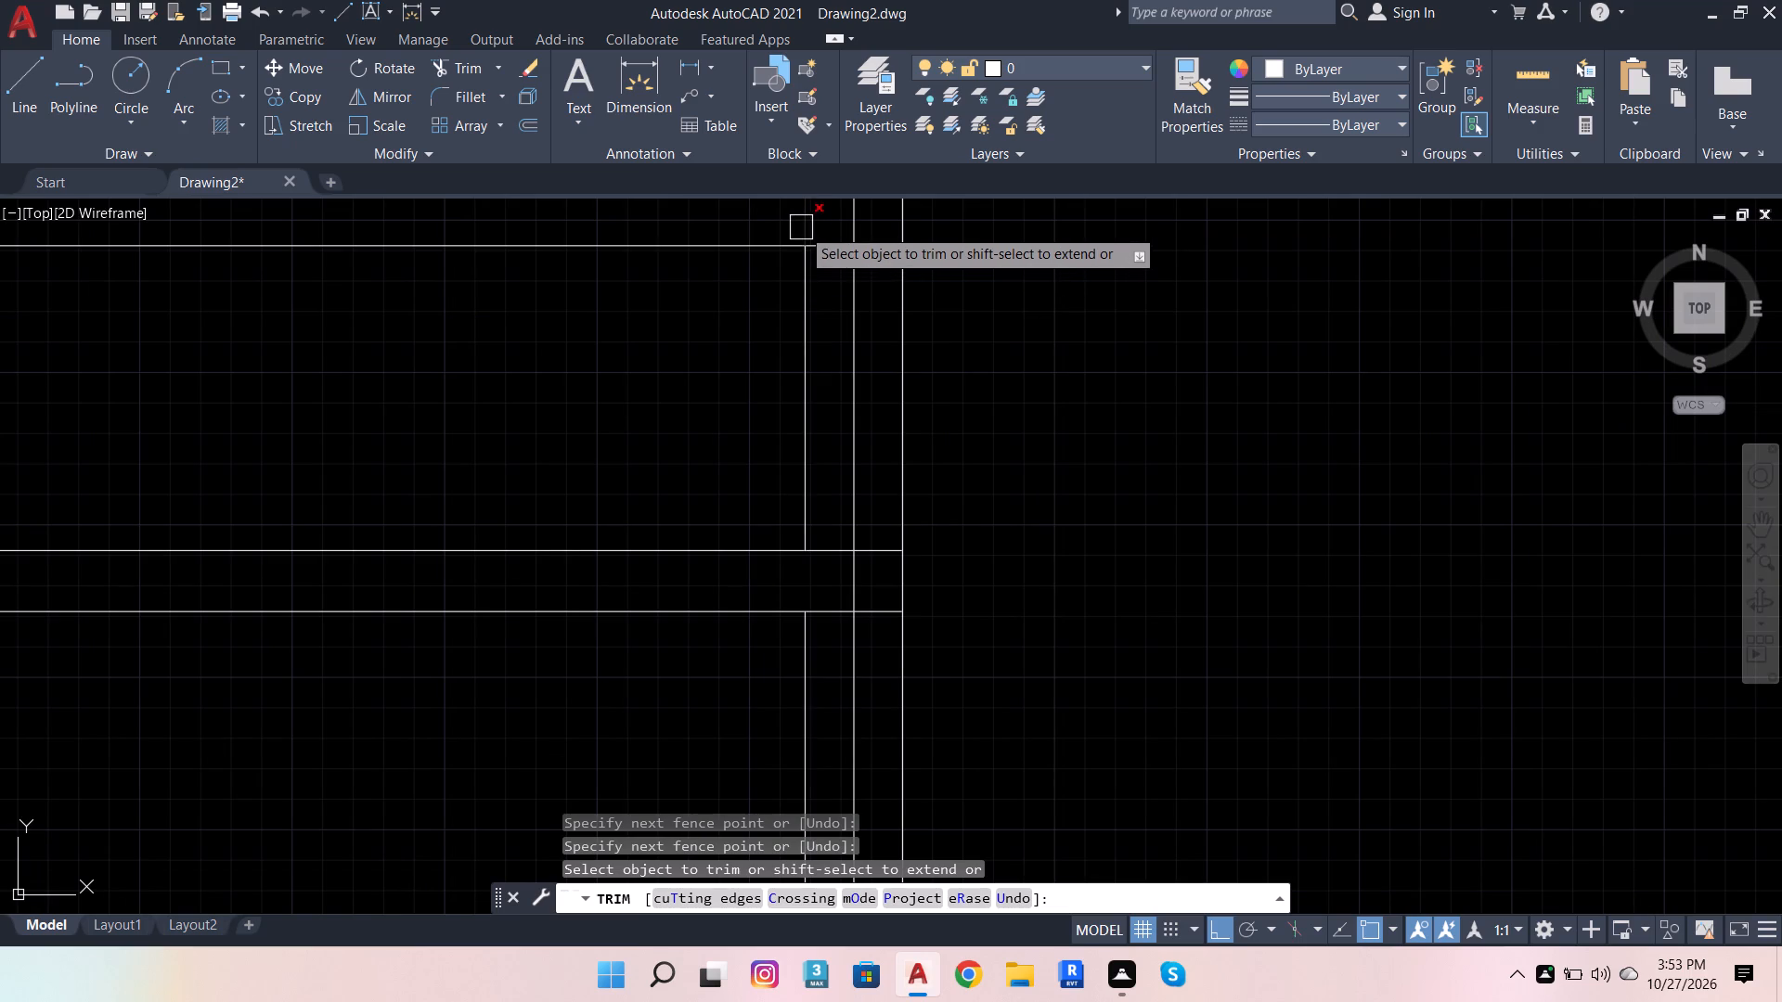
pyautogui.click(801, 227)
pyautogui.scroll(-1, 818, 350)
pyautogui.scroll(-2, 1027, 257)
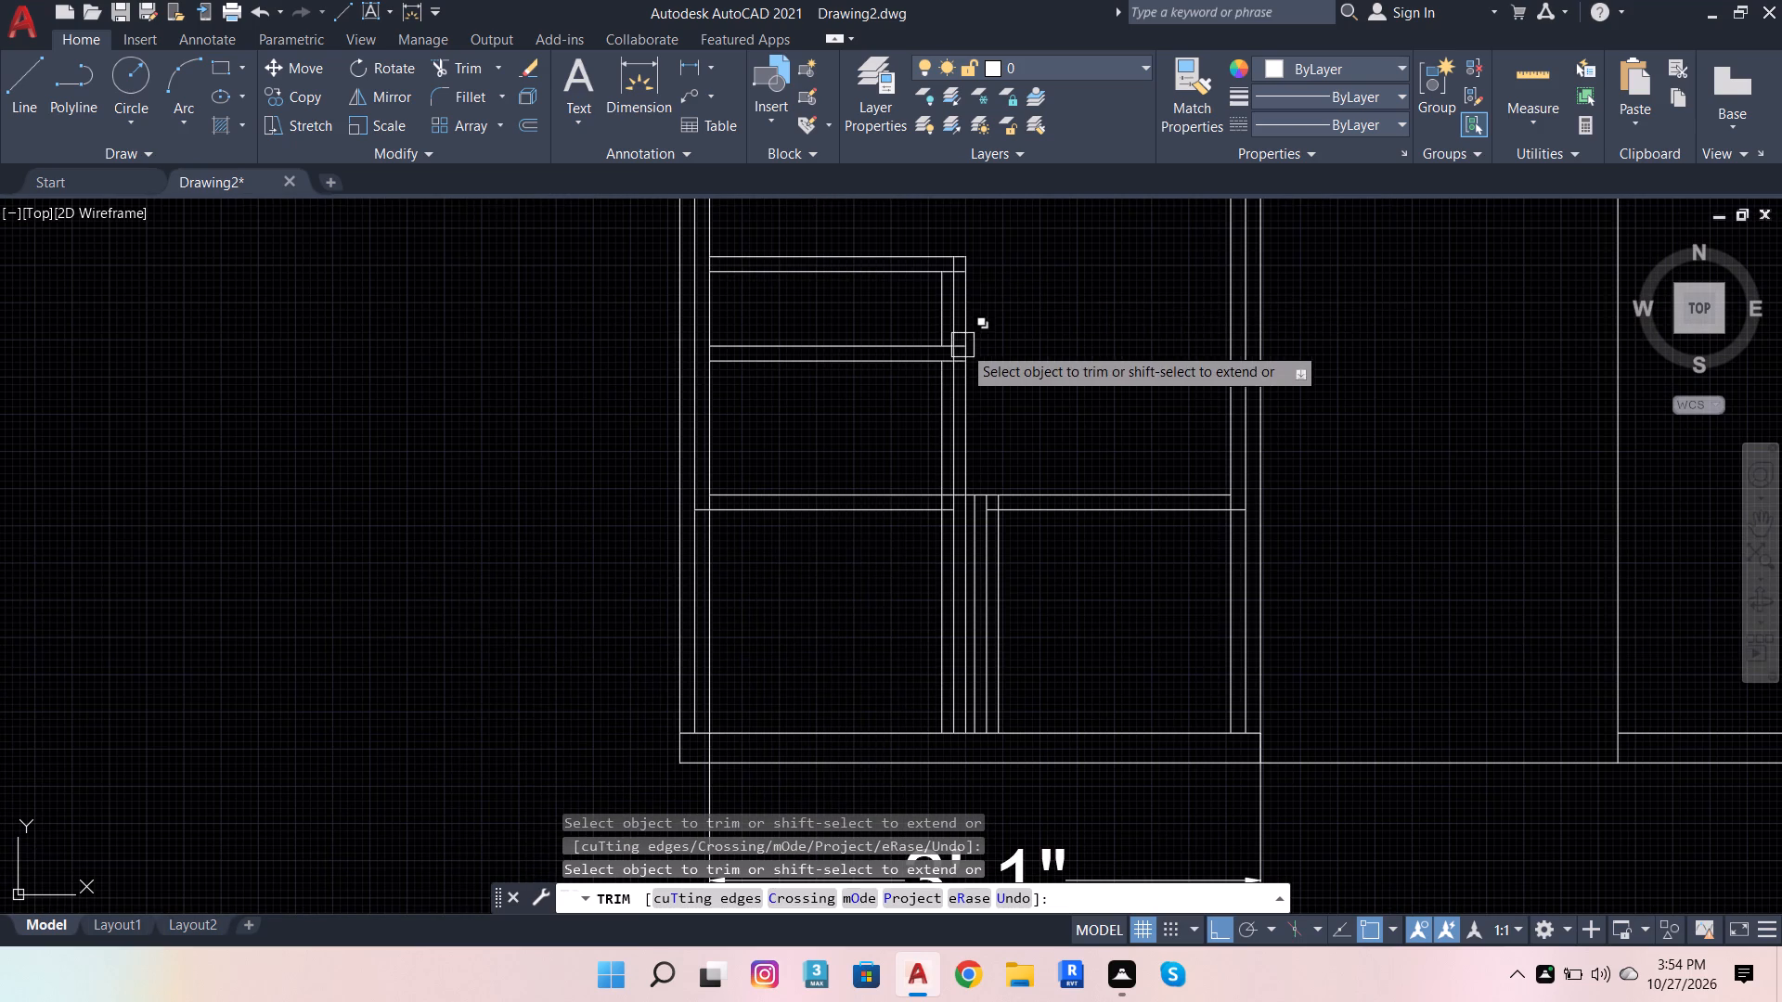
pyautogui.scroll(1, 945, 400)
pyautogui.scroll(4, 937, 561)
pyautogui.click(939, 560)
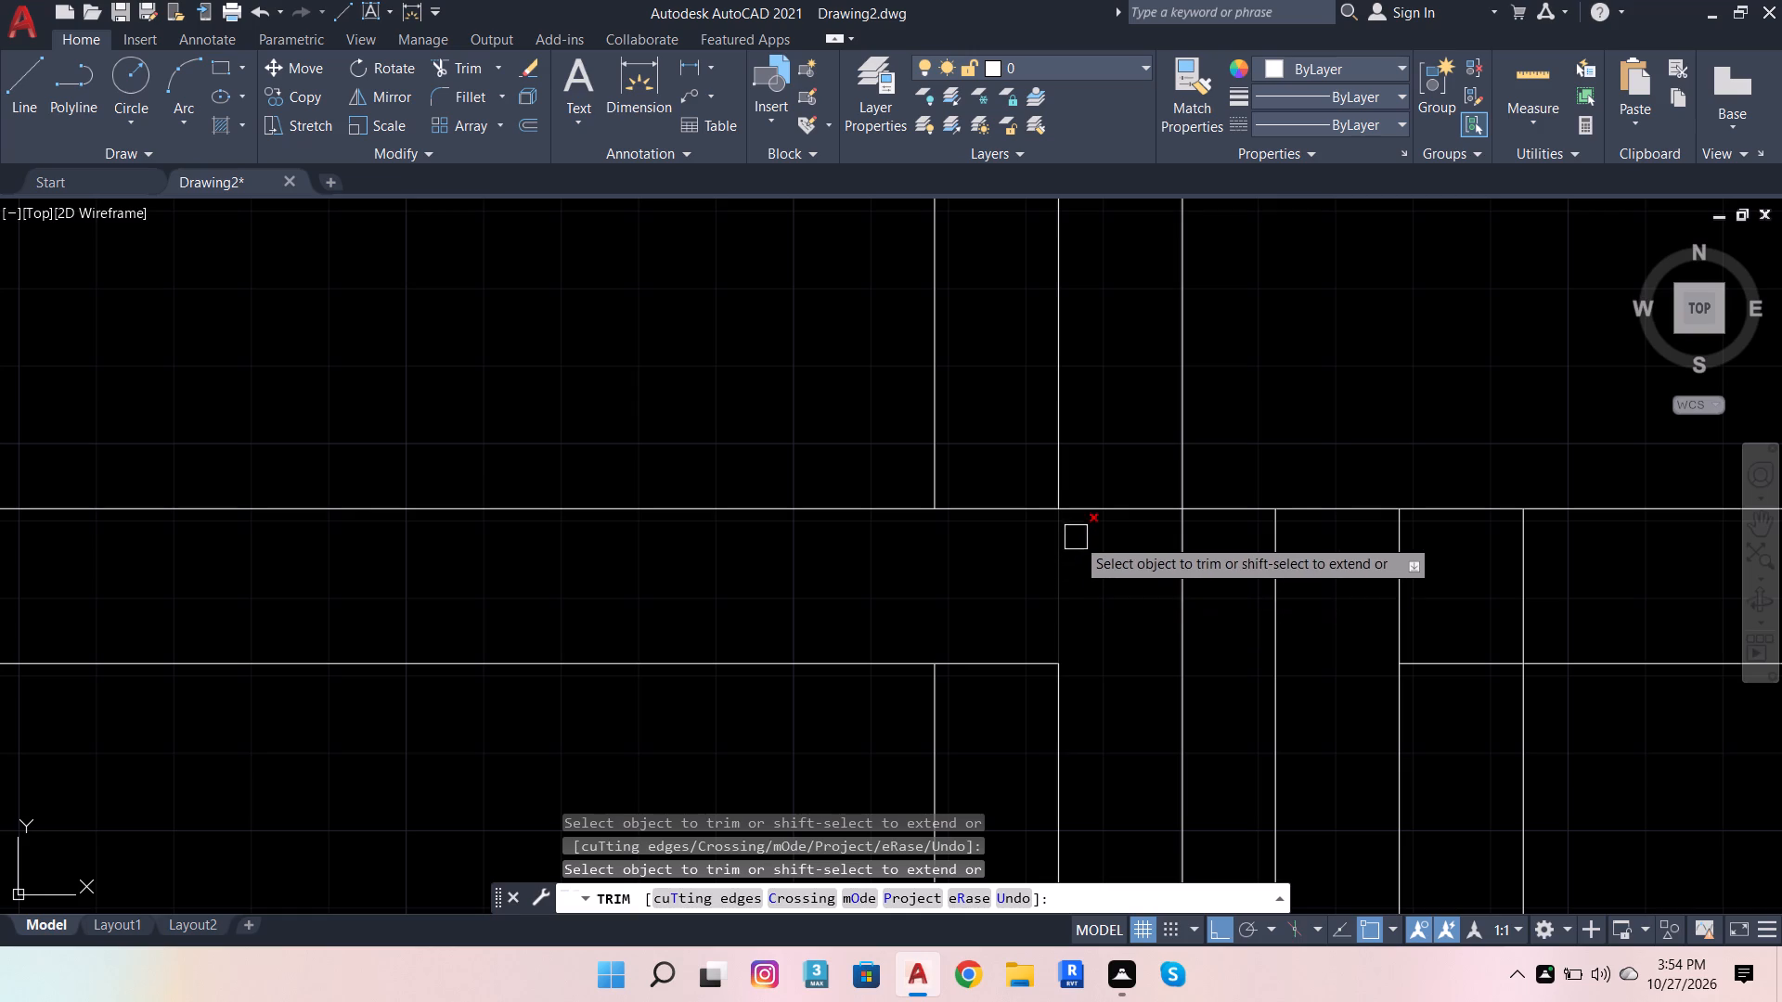
# Trim the topmost shelf's lower line across the thickness of the extended central upright.
pyautogui.scroll(-5, 1031, 589)
pyautogui.scroll(2, 962, 648)
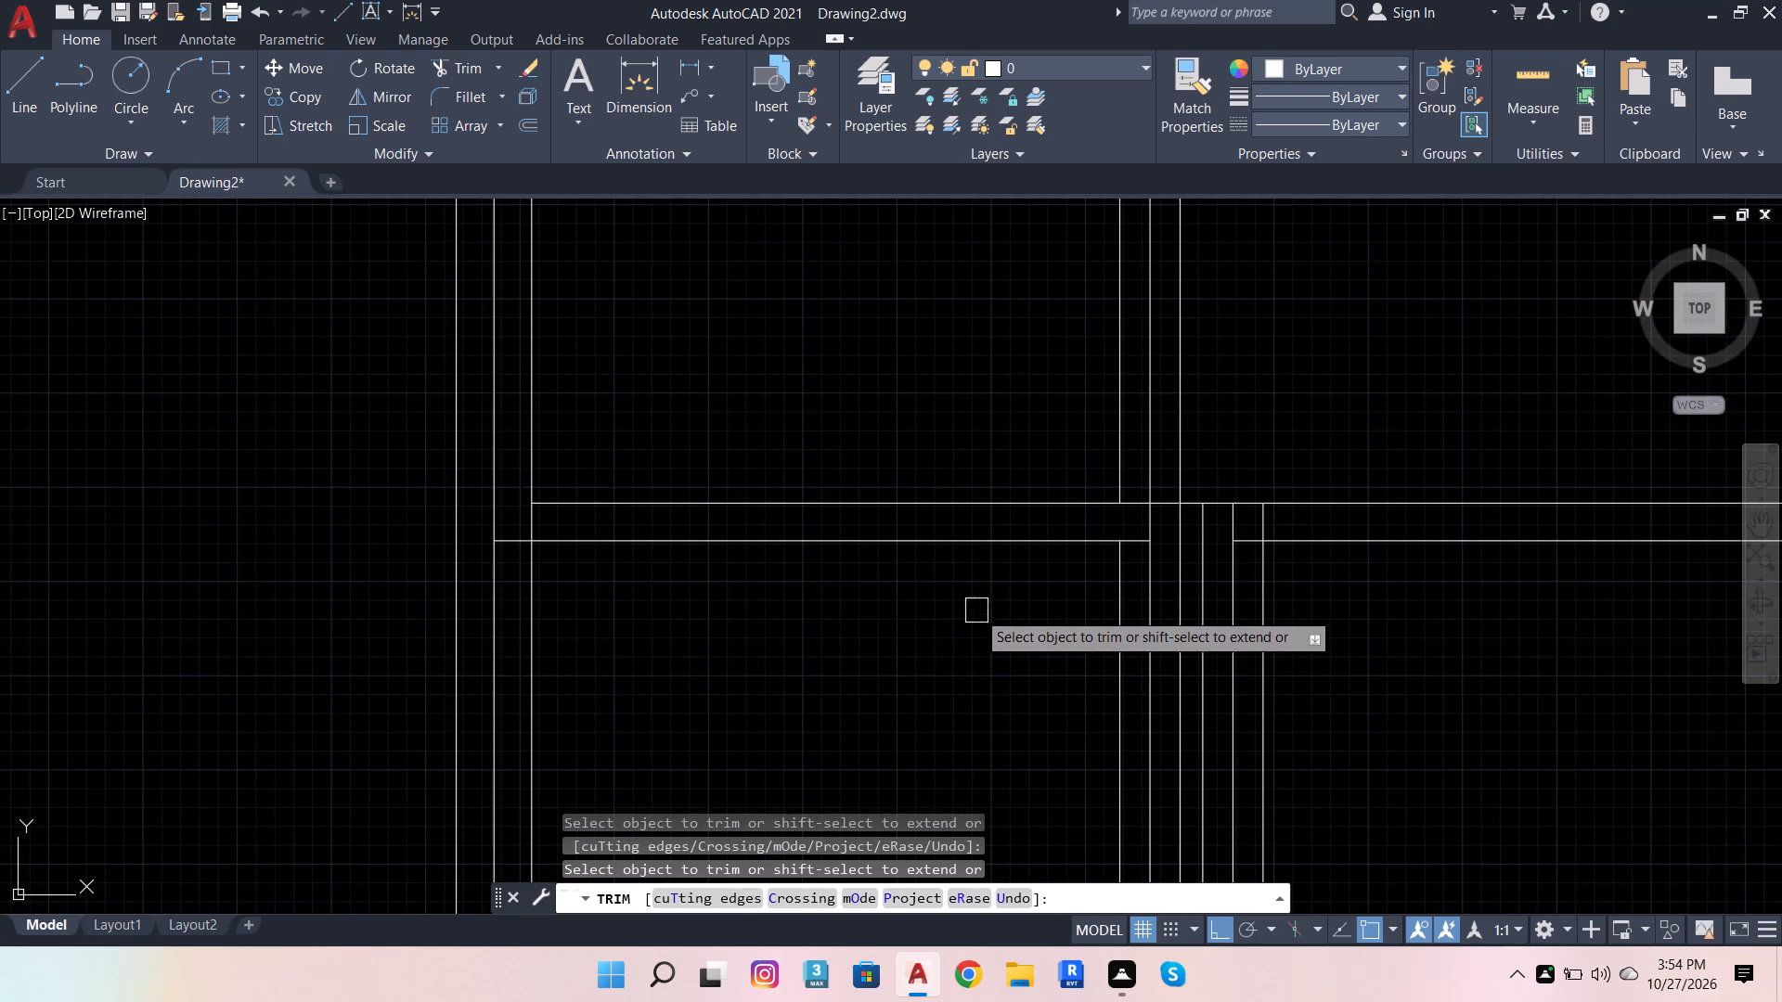
pyautogui.scroll(-2, 975, 603)
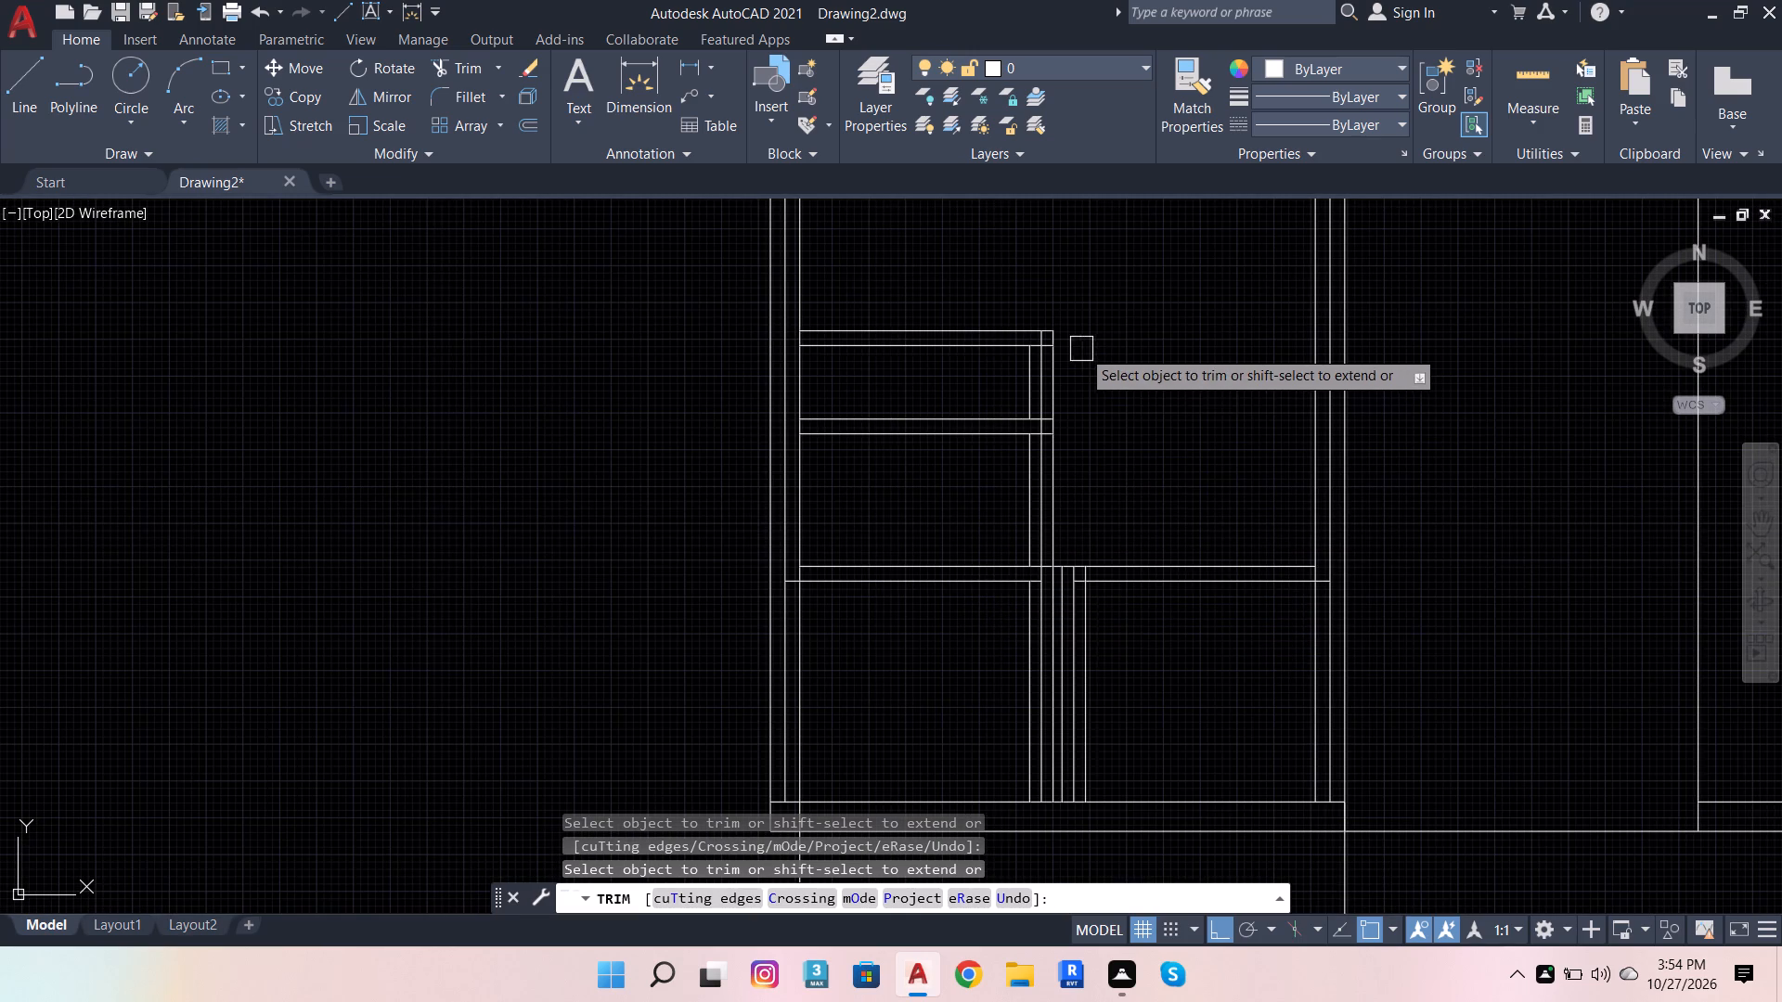
pyautogui.scroll(2, 1077, 387)
pyautogui.scroll(-3, 1060, 406)
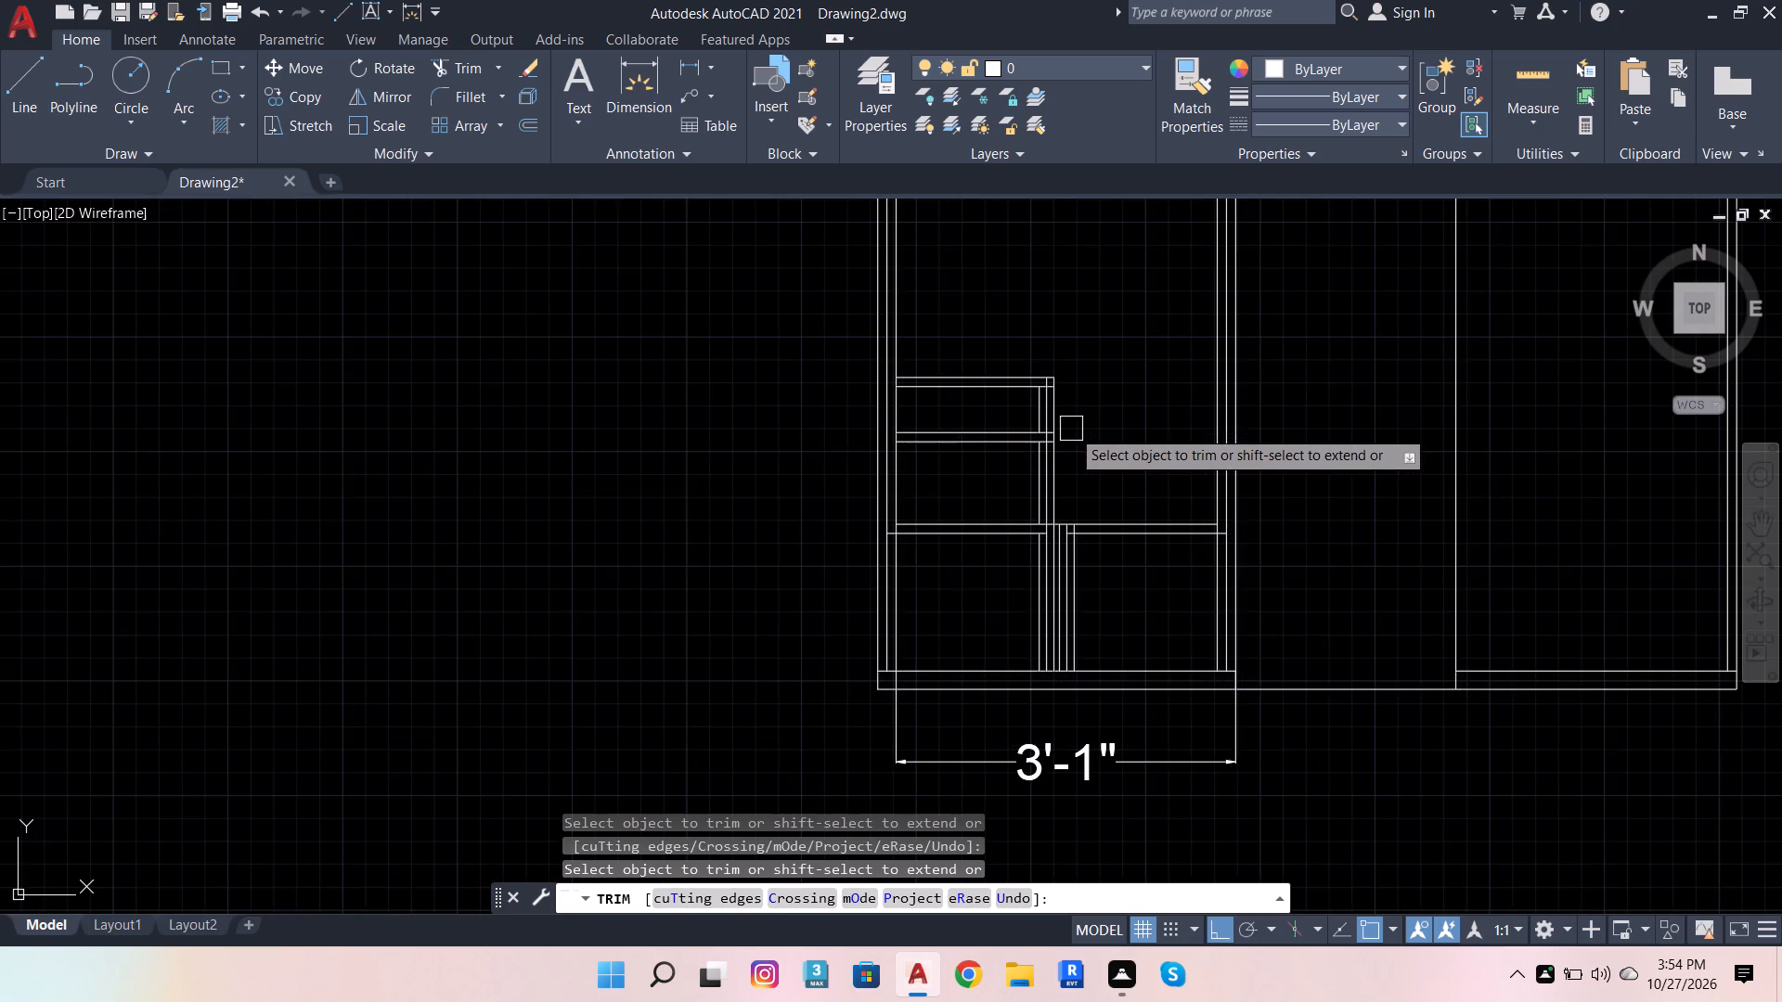
pyautogui.scroll(3, 1078, 392)
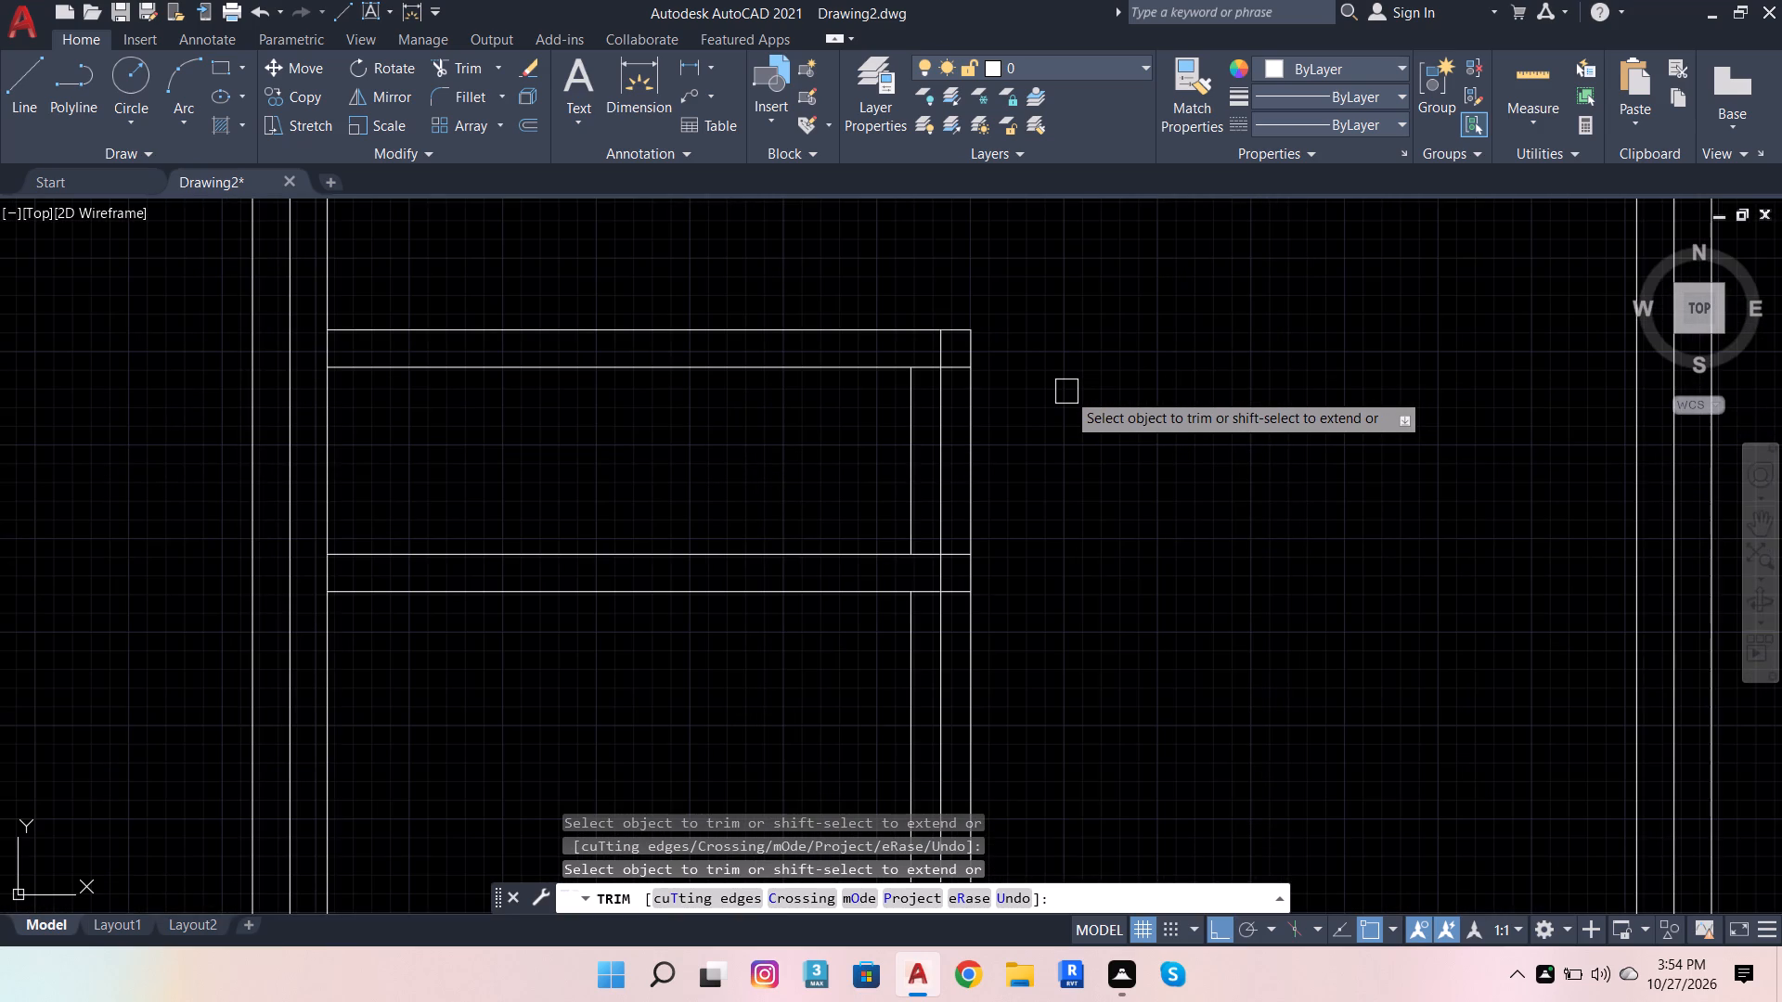
pyautogui.scroll(3, 987, 363)
pyautogui.click(881, 389)
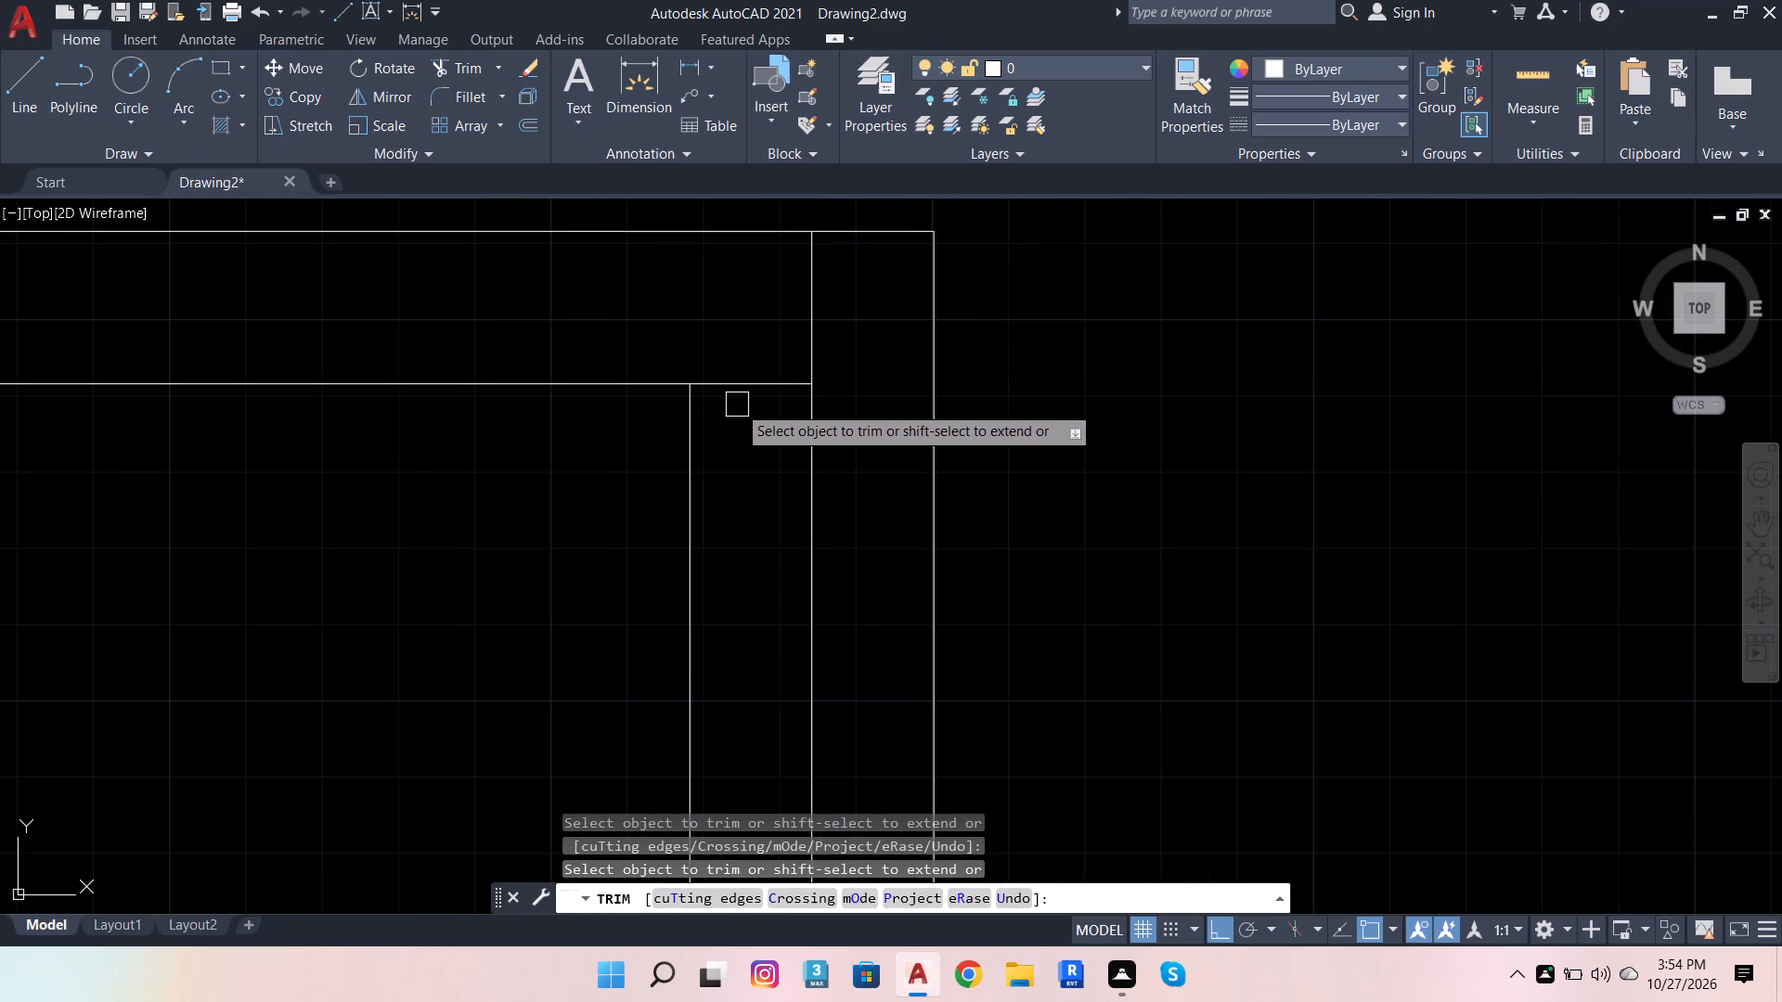
pyautogui.click(752, 380)
pyautogui.scroll(-5, 1008, 399)
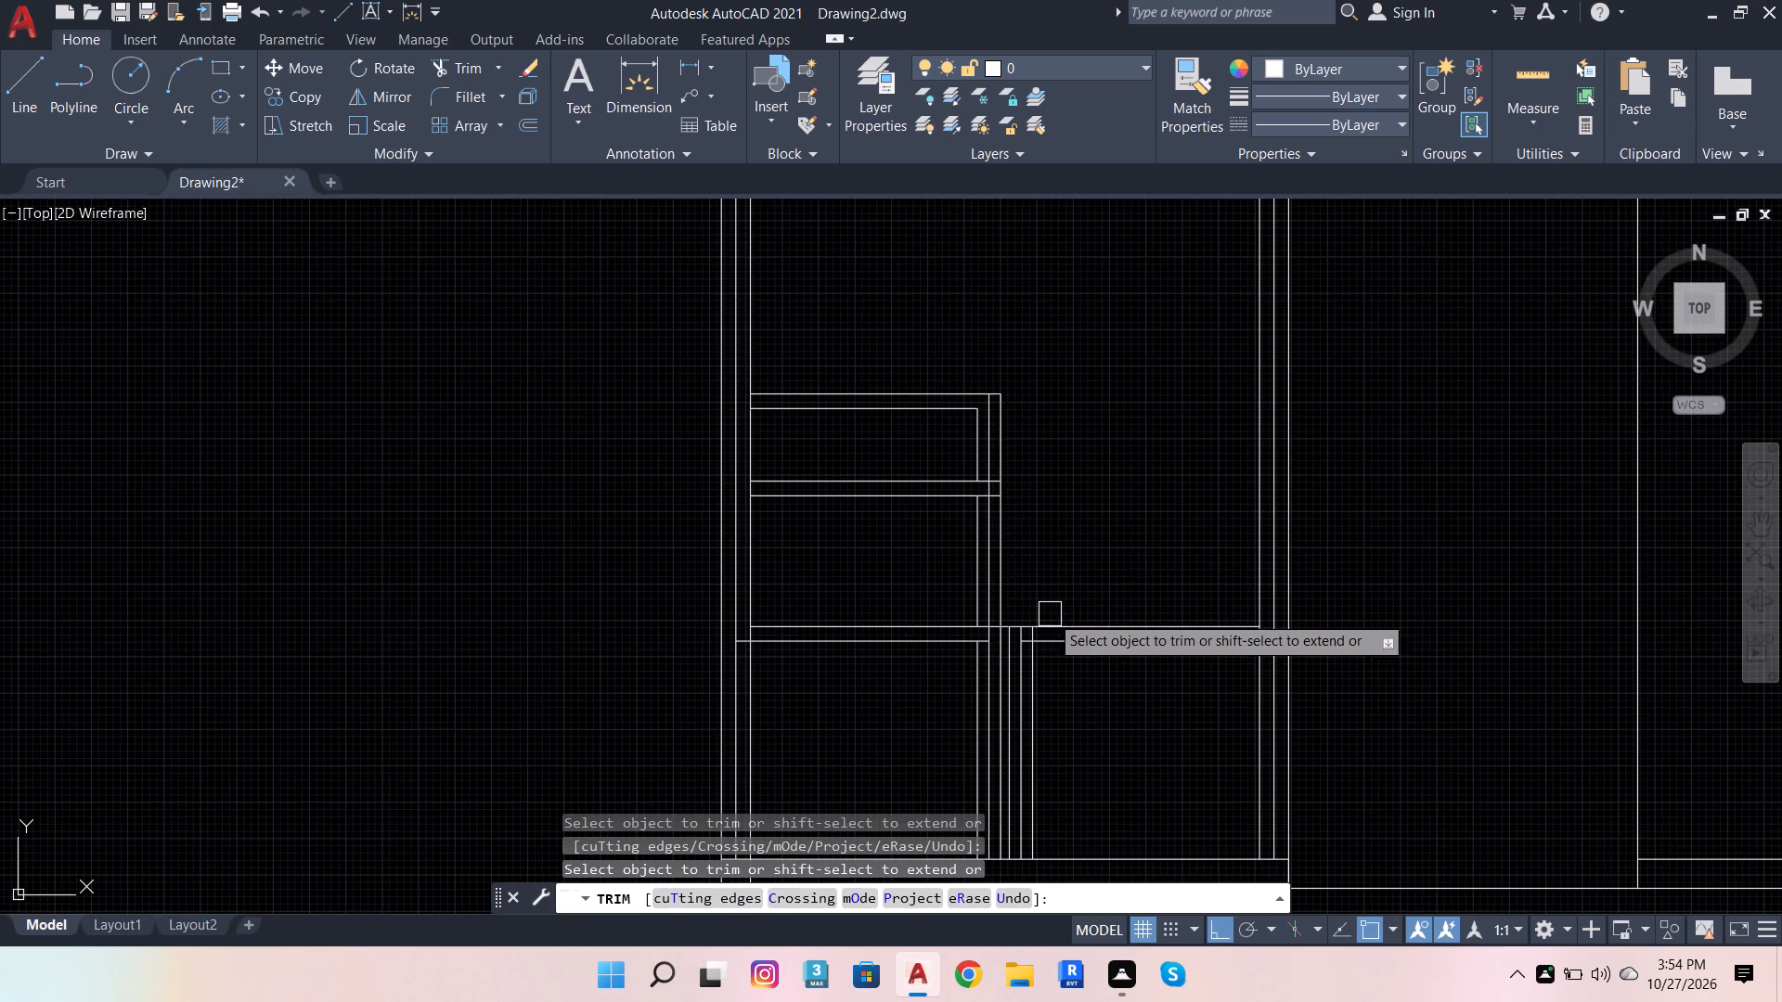
# Trim the lowest shelf's lower line inside both outer central uprights, and the rightmost upright line through the shelf thickness.
pyautogui.scroll(3, 1058, 647)
pyautogui.click(939, 623)
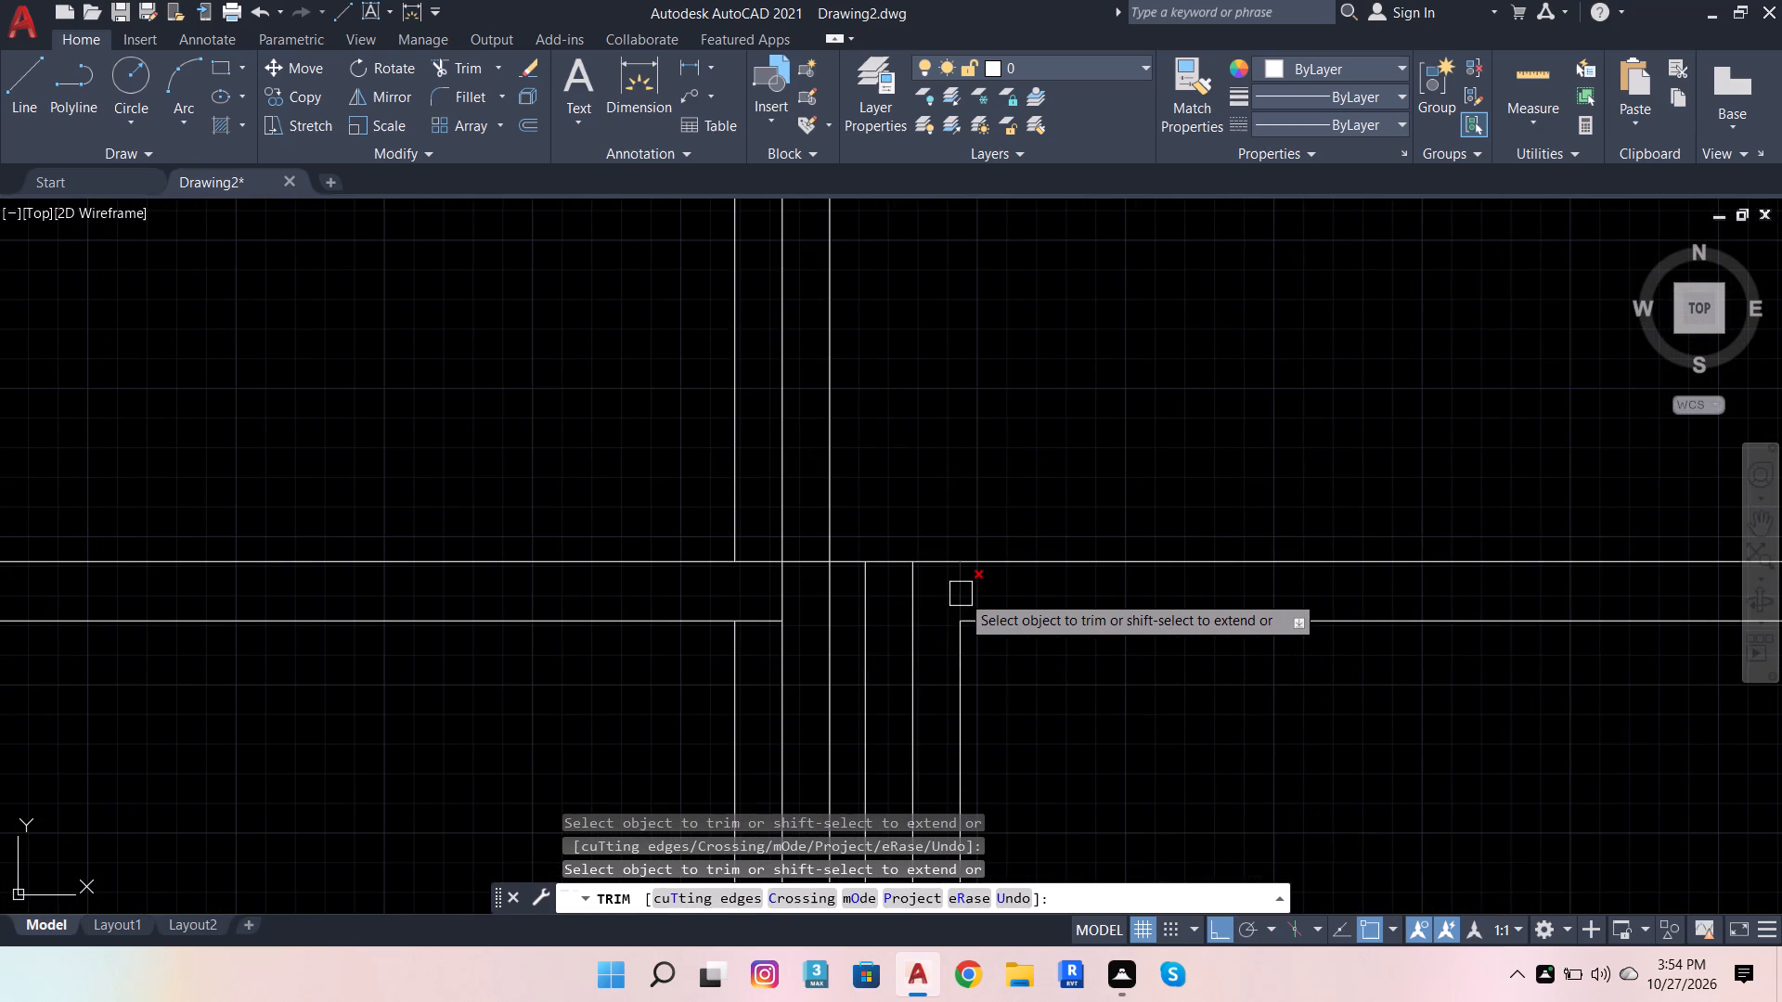
pyautogui.click(962, 593)
pyautogui.click(762, 615)
pyautogui.scroll(-4, 879, 630)
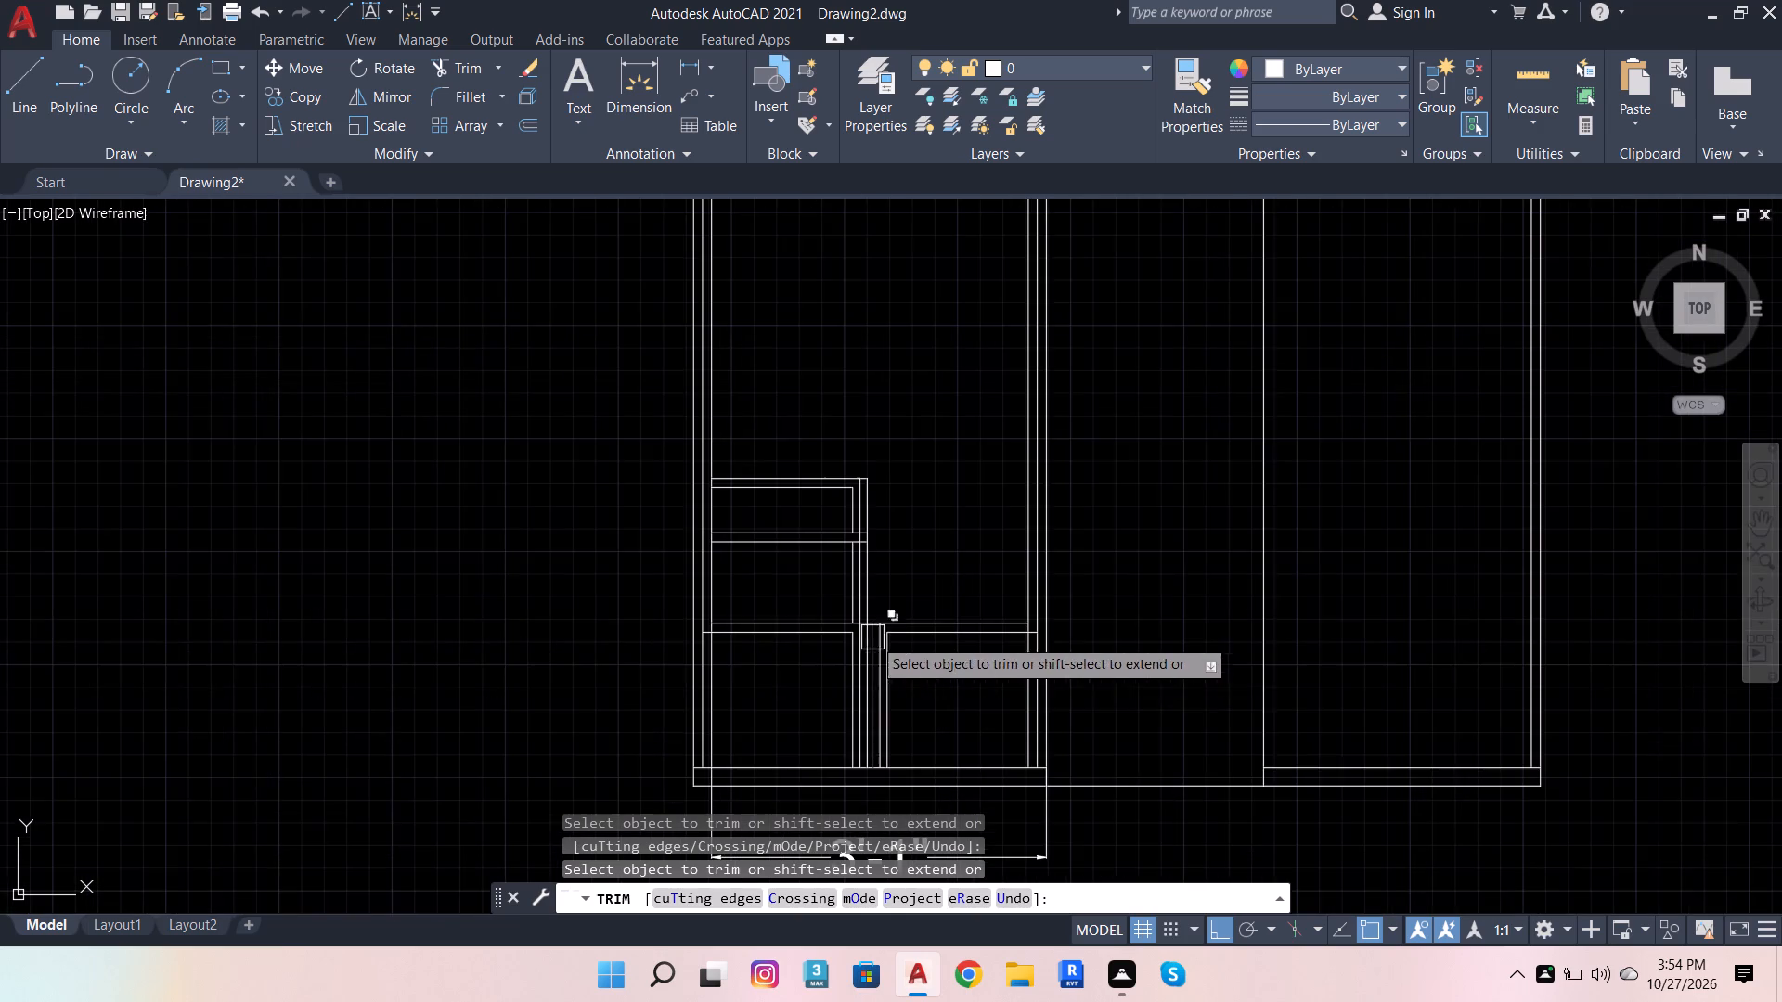
# Trim both ends of the lowest shelf's lower line where they run into the first bay's side frames.
pyautogui.scroll(3, 1011, 648)
pyautogui.scroll(2, 1086, 597)
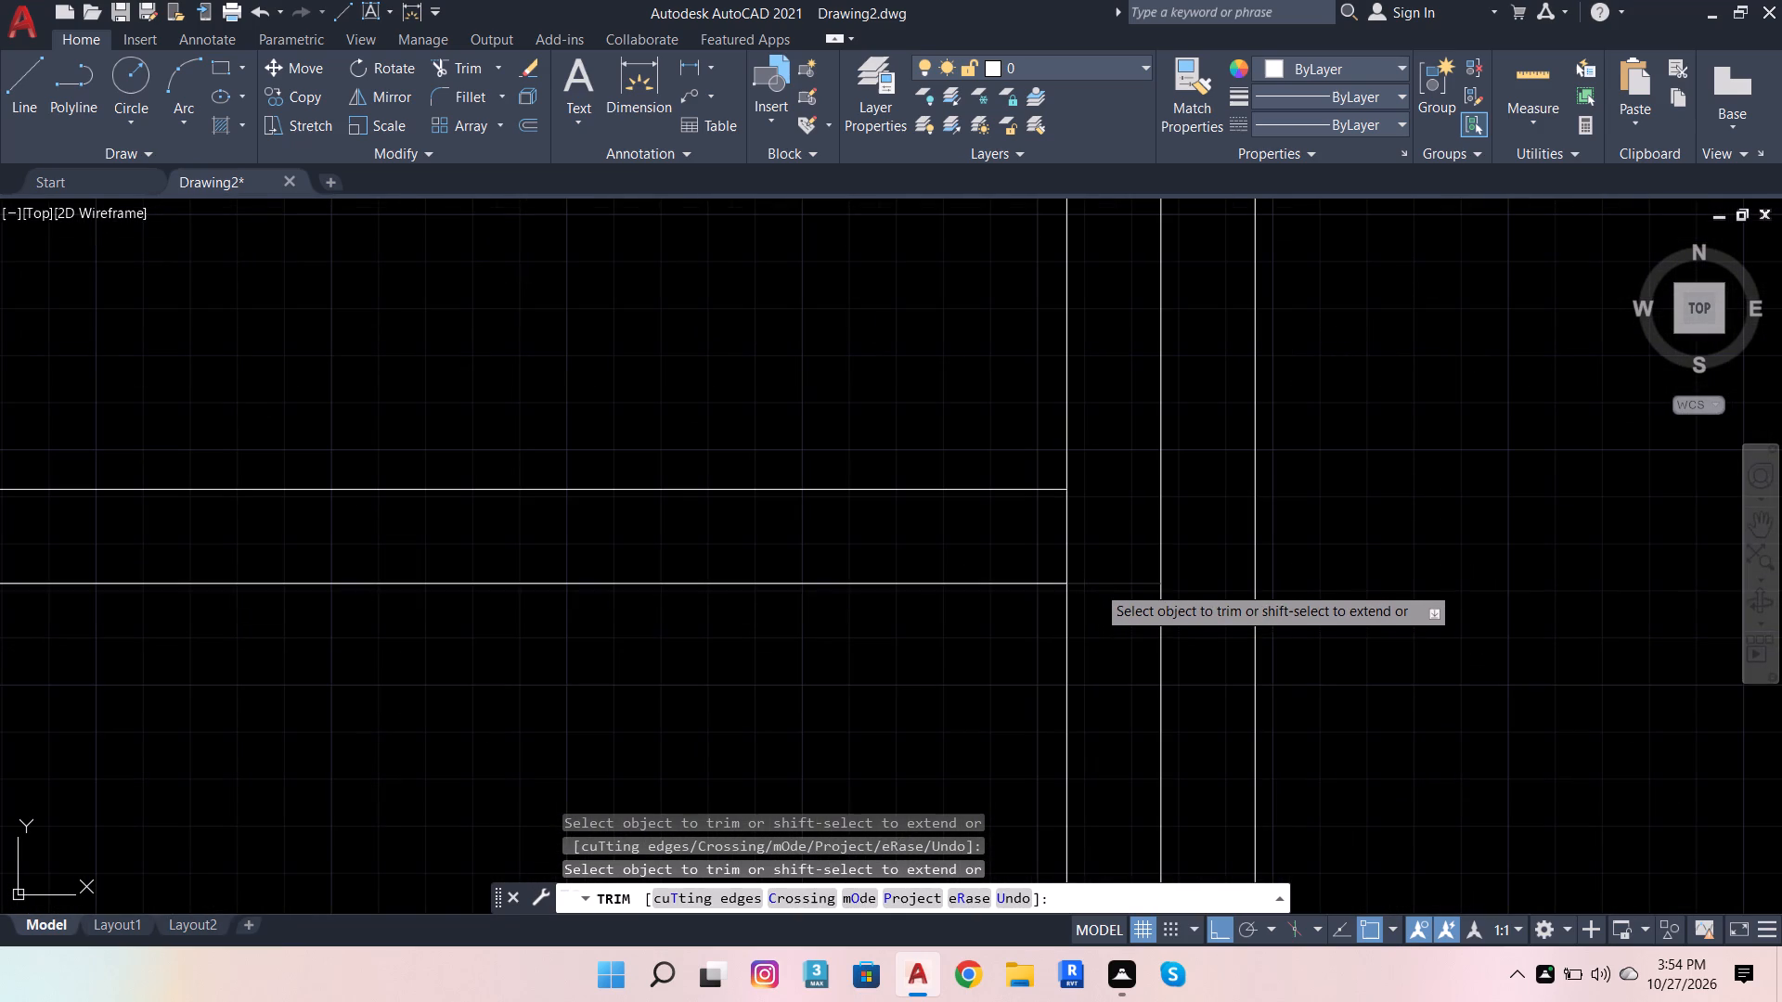
pyautogui.click(1096, 584)
pyautogui.scroll(-5, 1091, 568)
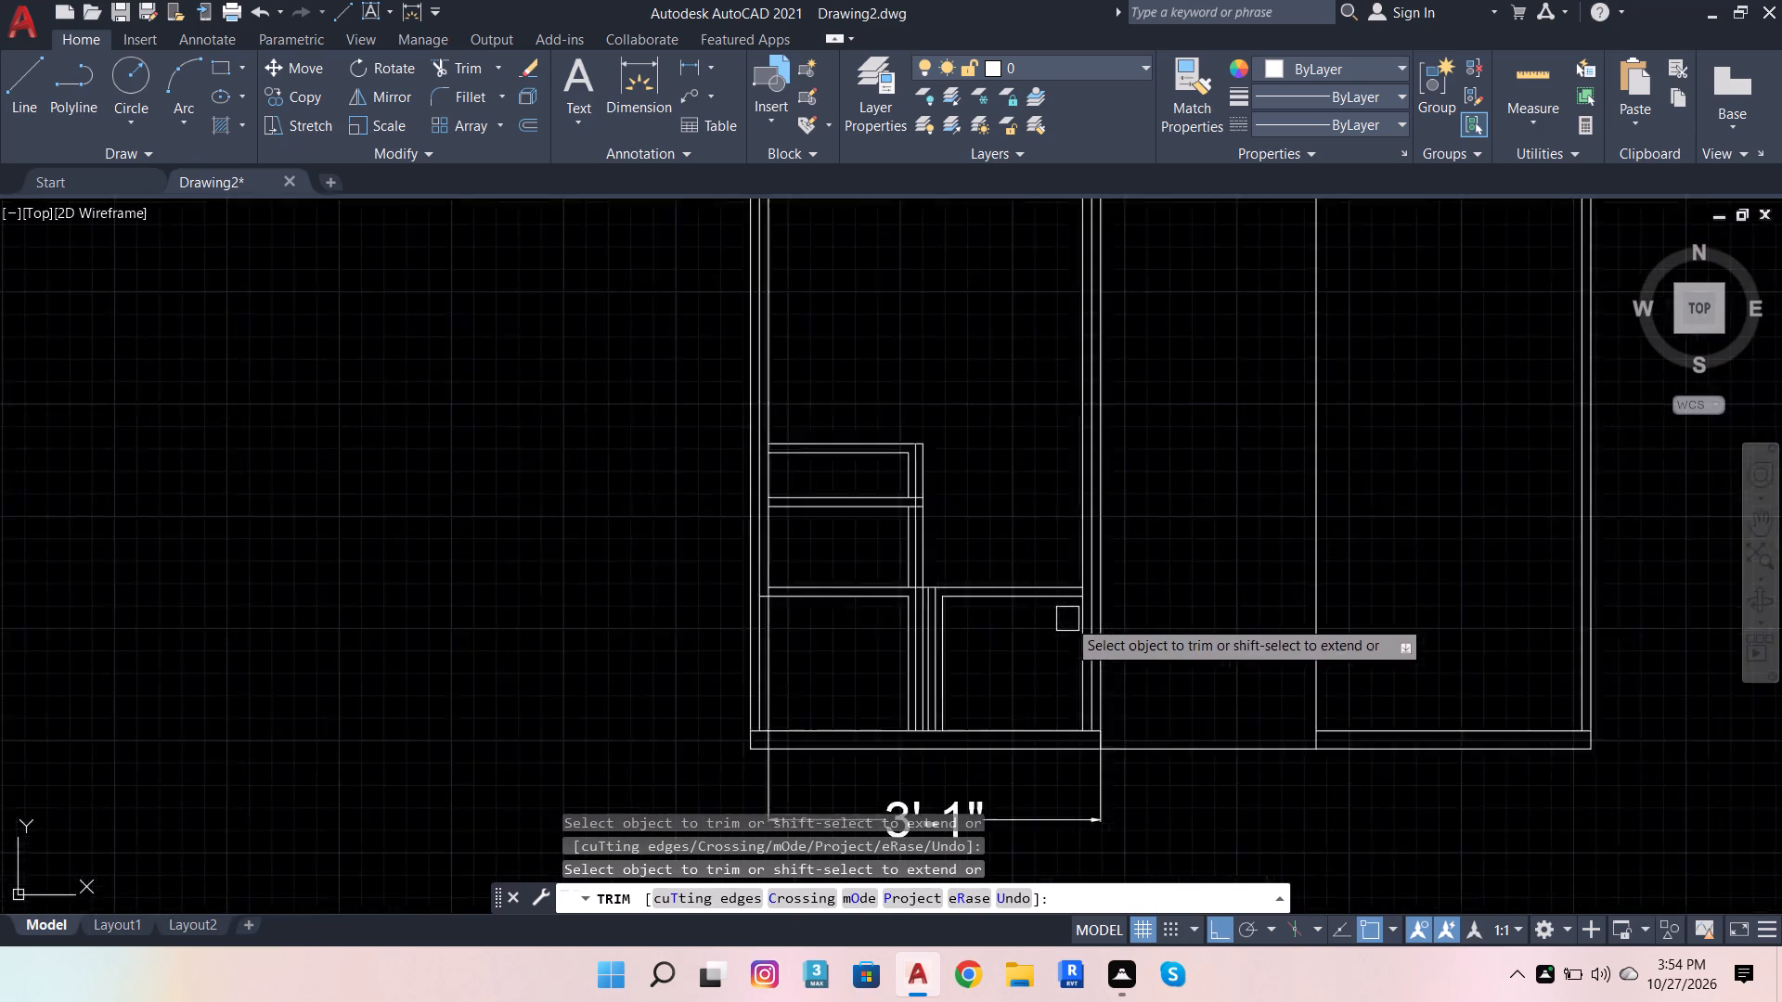
pyautogui.scroll(-1, 1067, 619)
pyautogui.scroll(6, 898, 620)
pyautogui.click(493, 402)
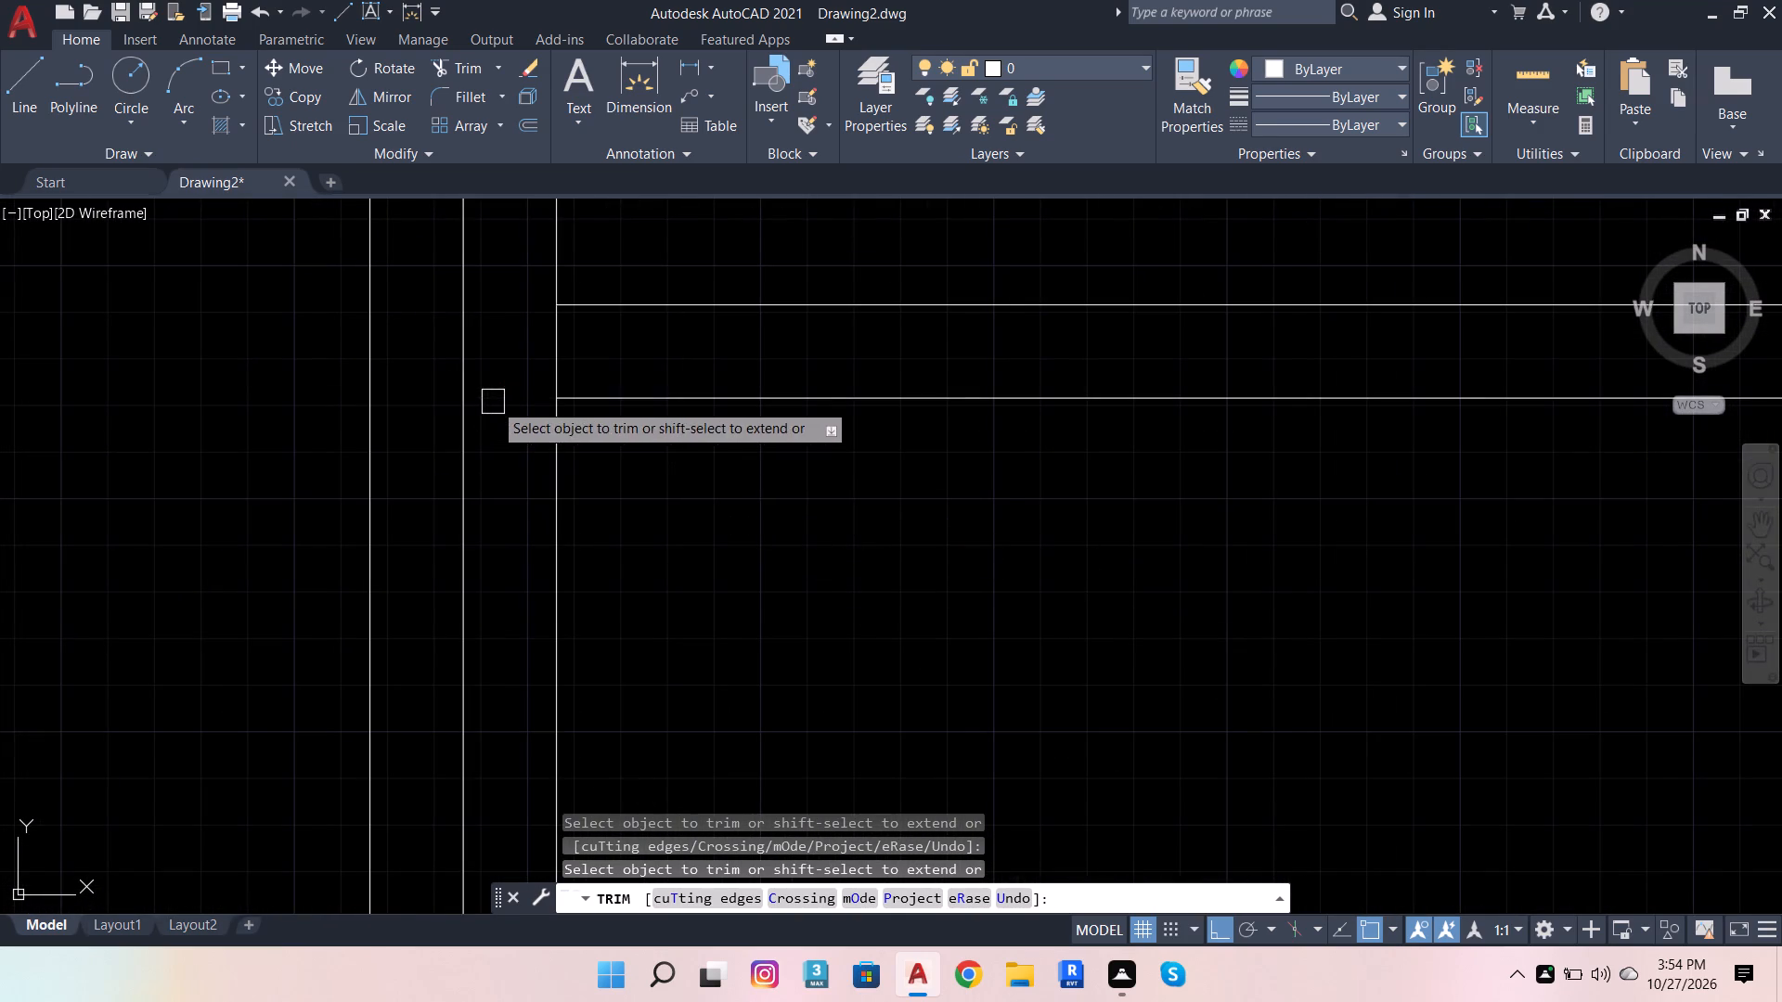
pyautogui.scroll(-5, 981, 545)
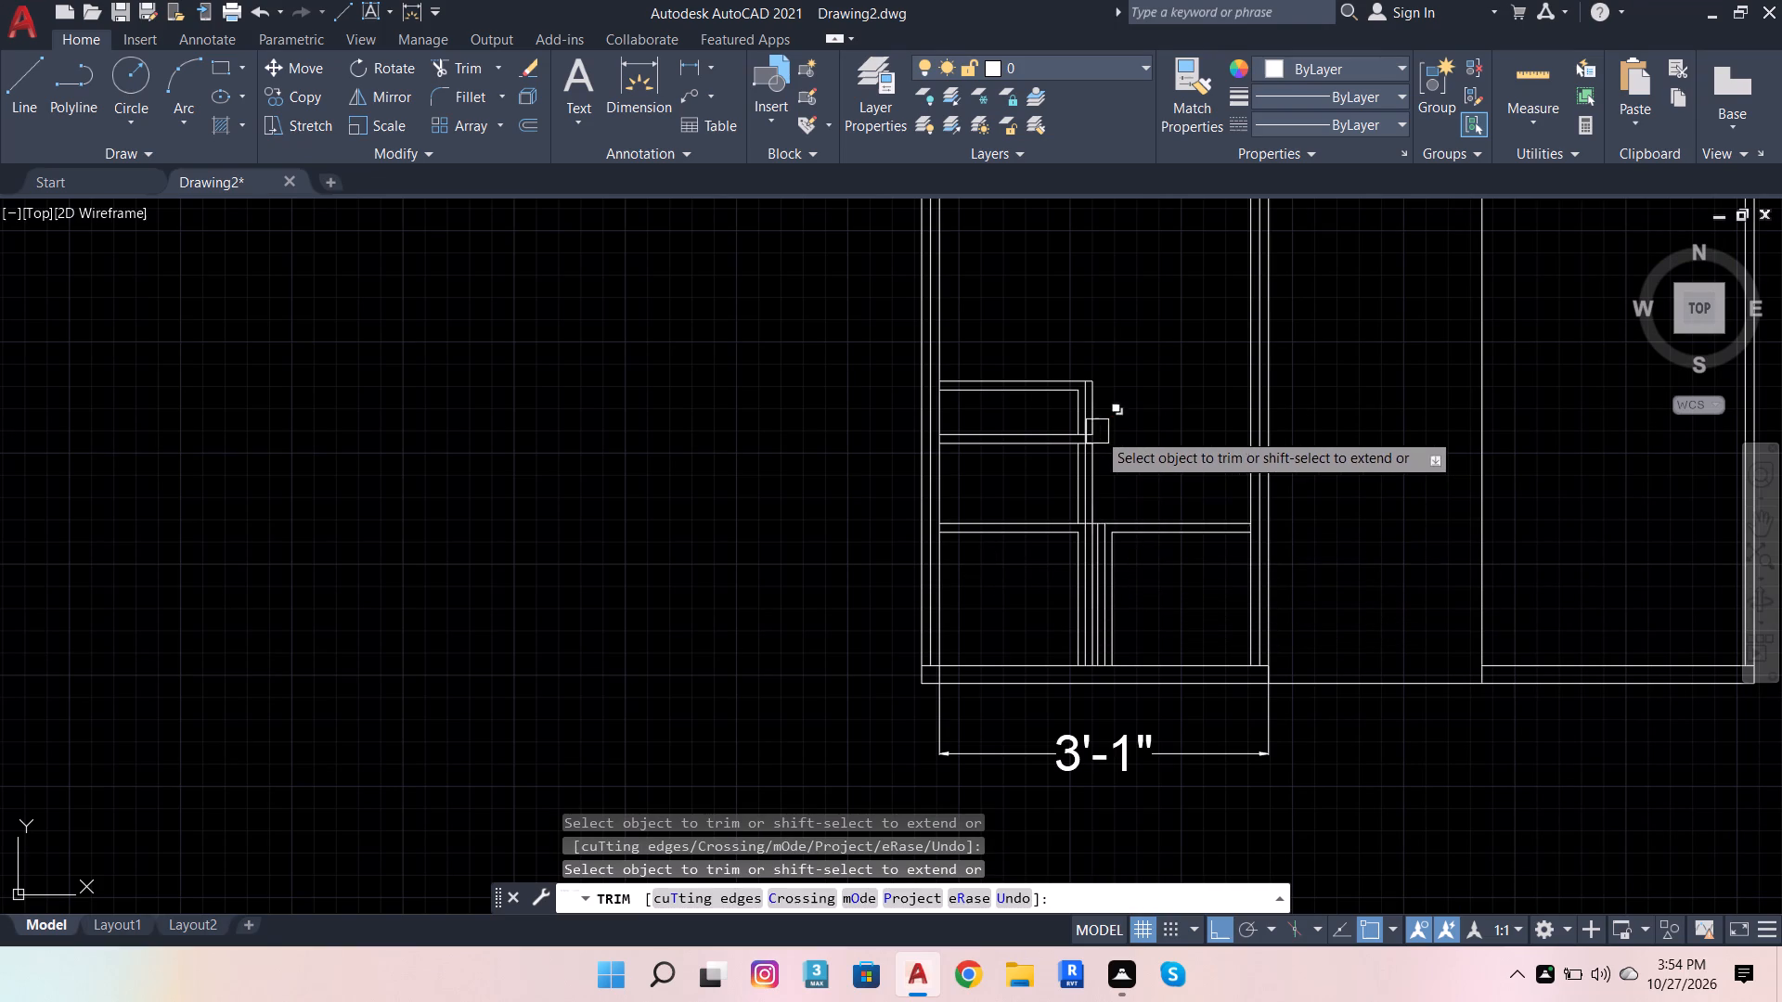
# Trim the middle shelf's upper and lower lines across the full thickness of the extended central upright.
pyautogui.scroll(4, 1097, 431)
pyautogui.click(989, 502)
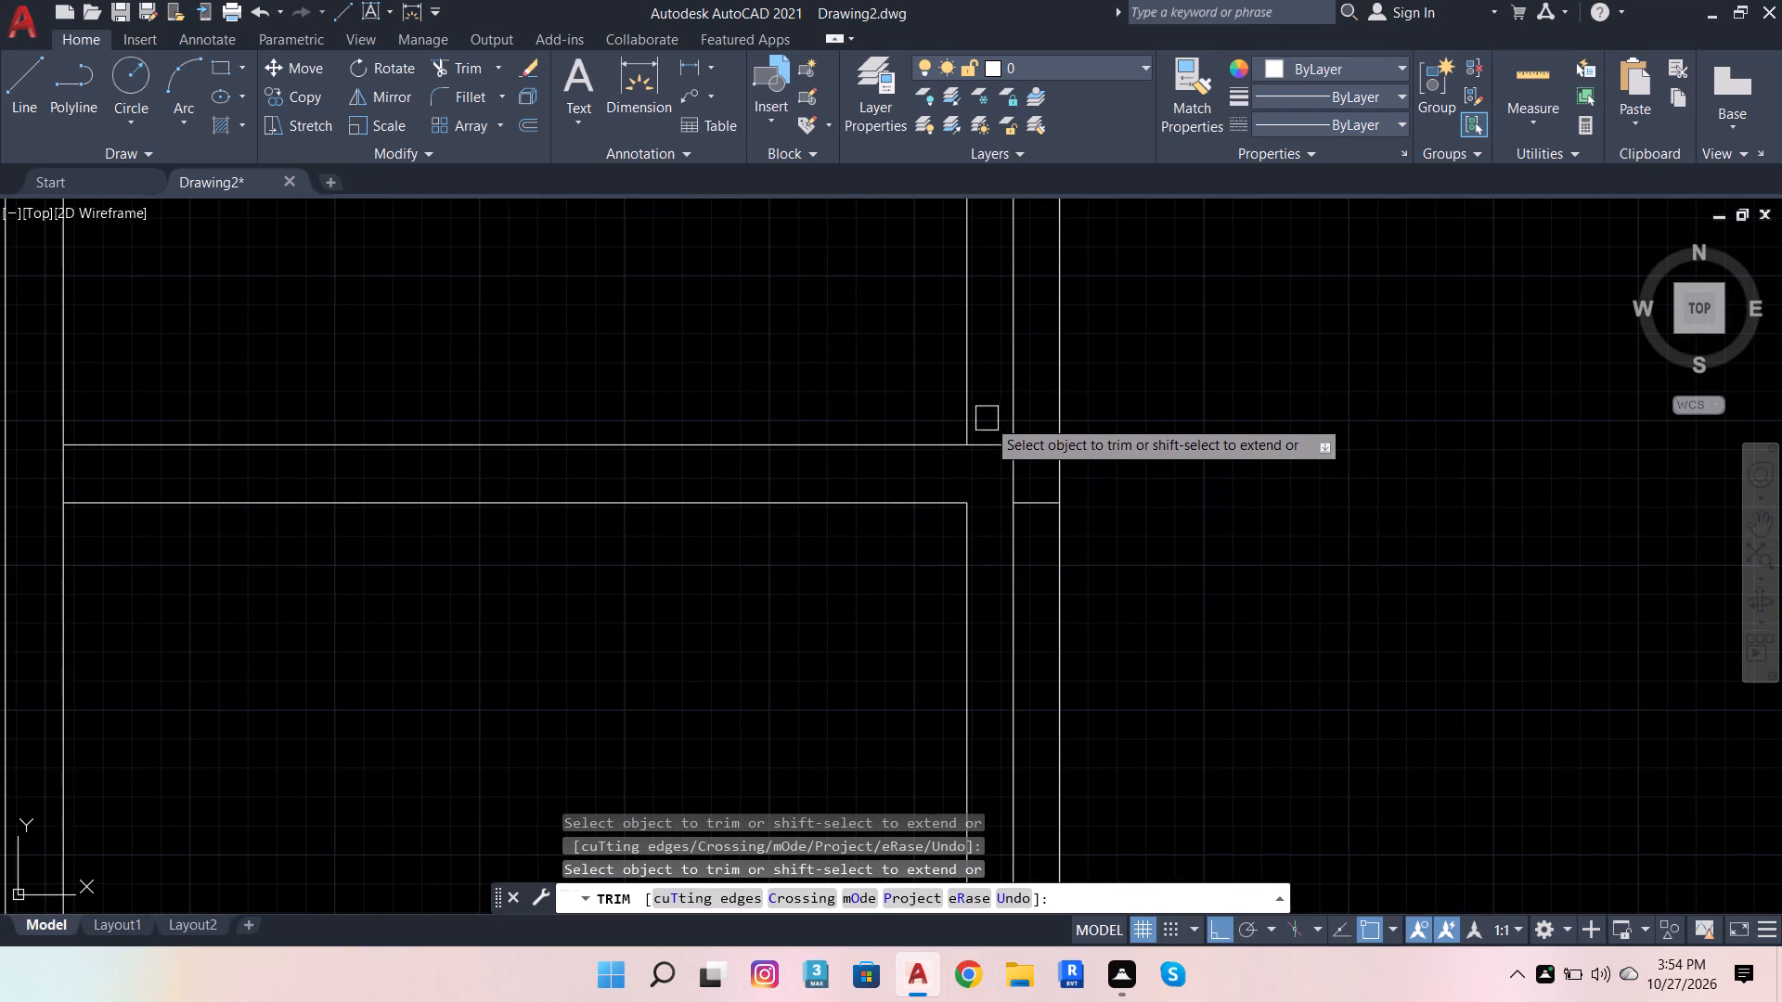
pyautogui.click(981, 445)
pyautogui.scroll(-5, 1155, 574)
pyautogui.scroll(2, 1173, 546)
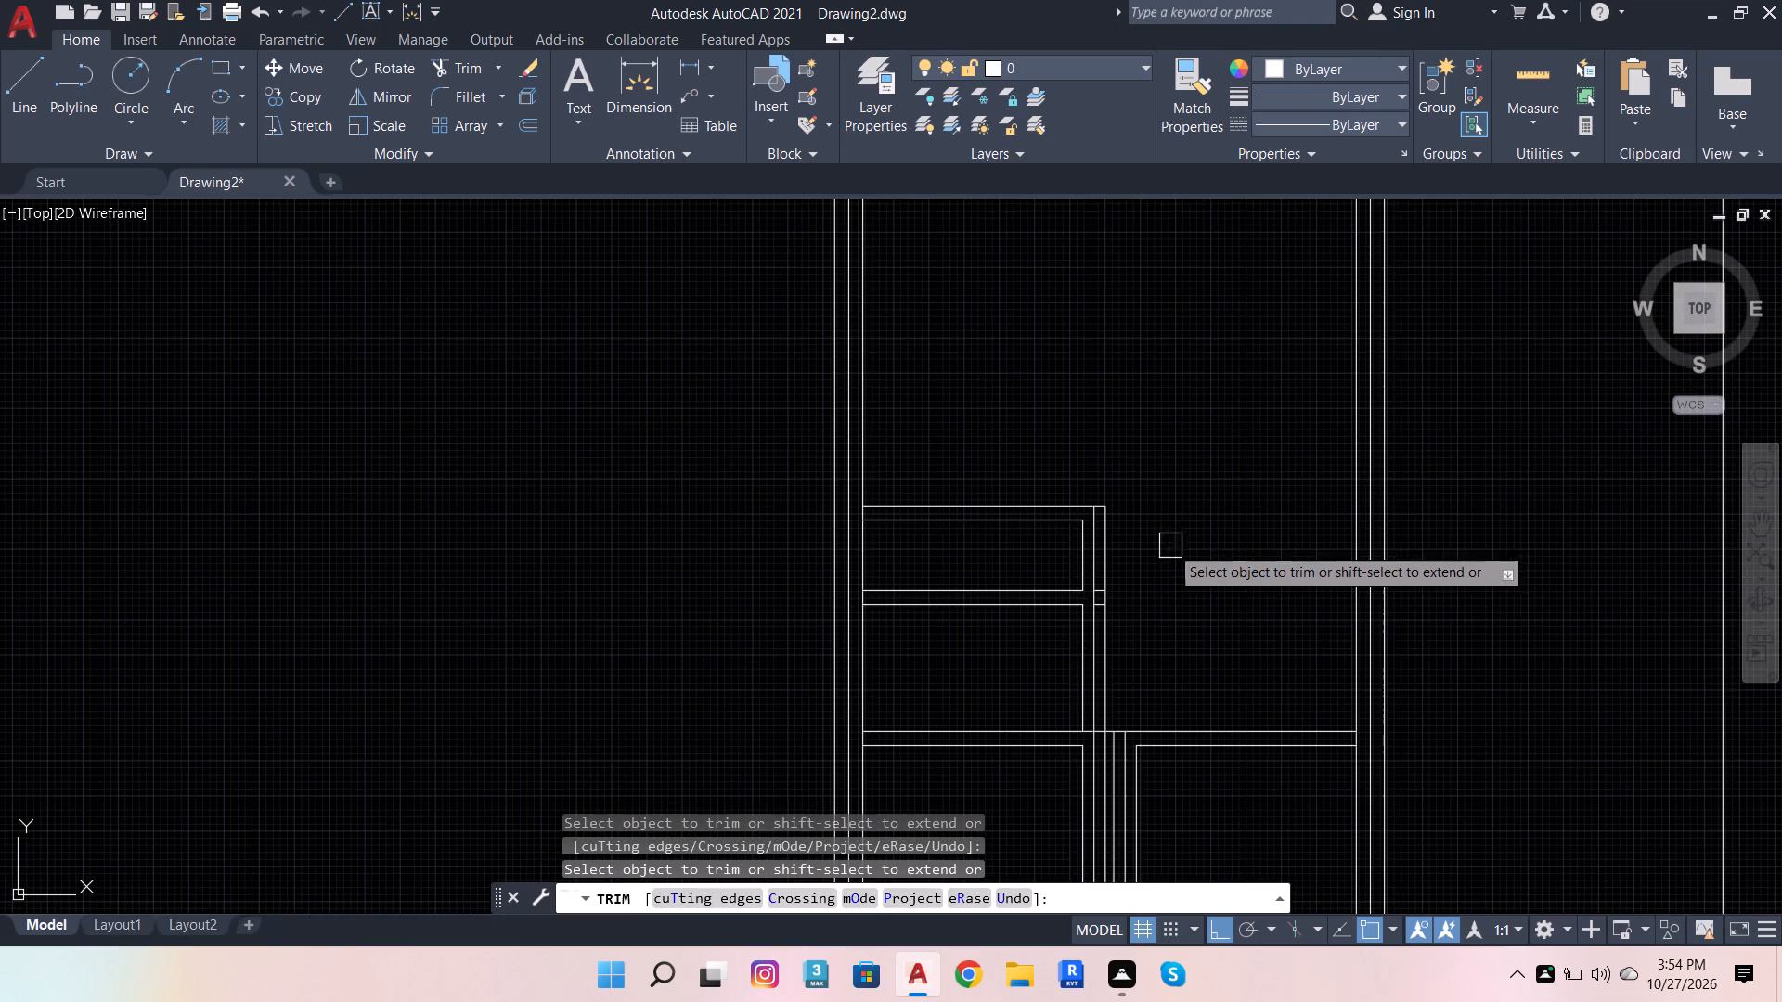
pyautogui.scroll(3, 1066, 605)
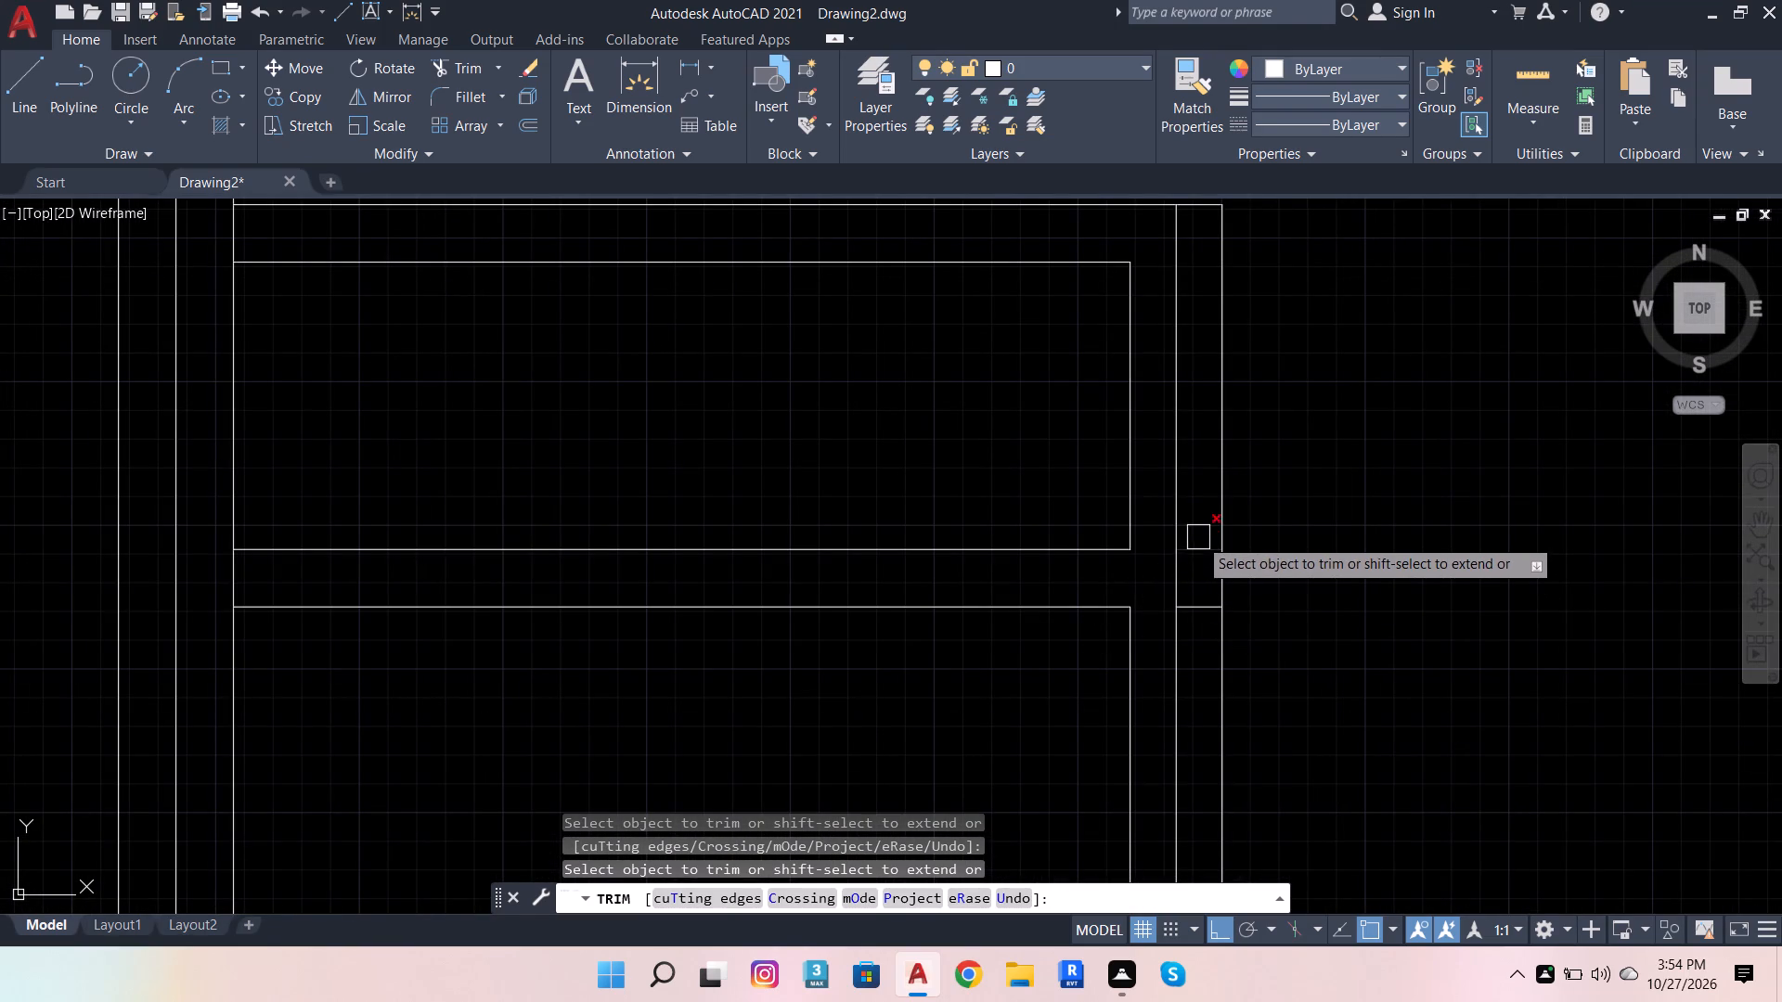
pyautogui.moveTo(1198, 537); pyautogui.dragTo(1198, 554)
pyautogui.click(1199, 592)
pyautogui.click(1197, 617)
pyautogui.scroll(-2, 1365, 501)
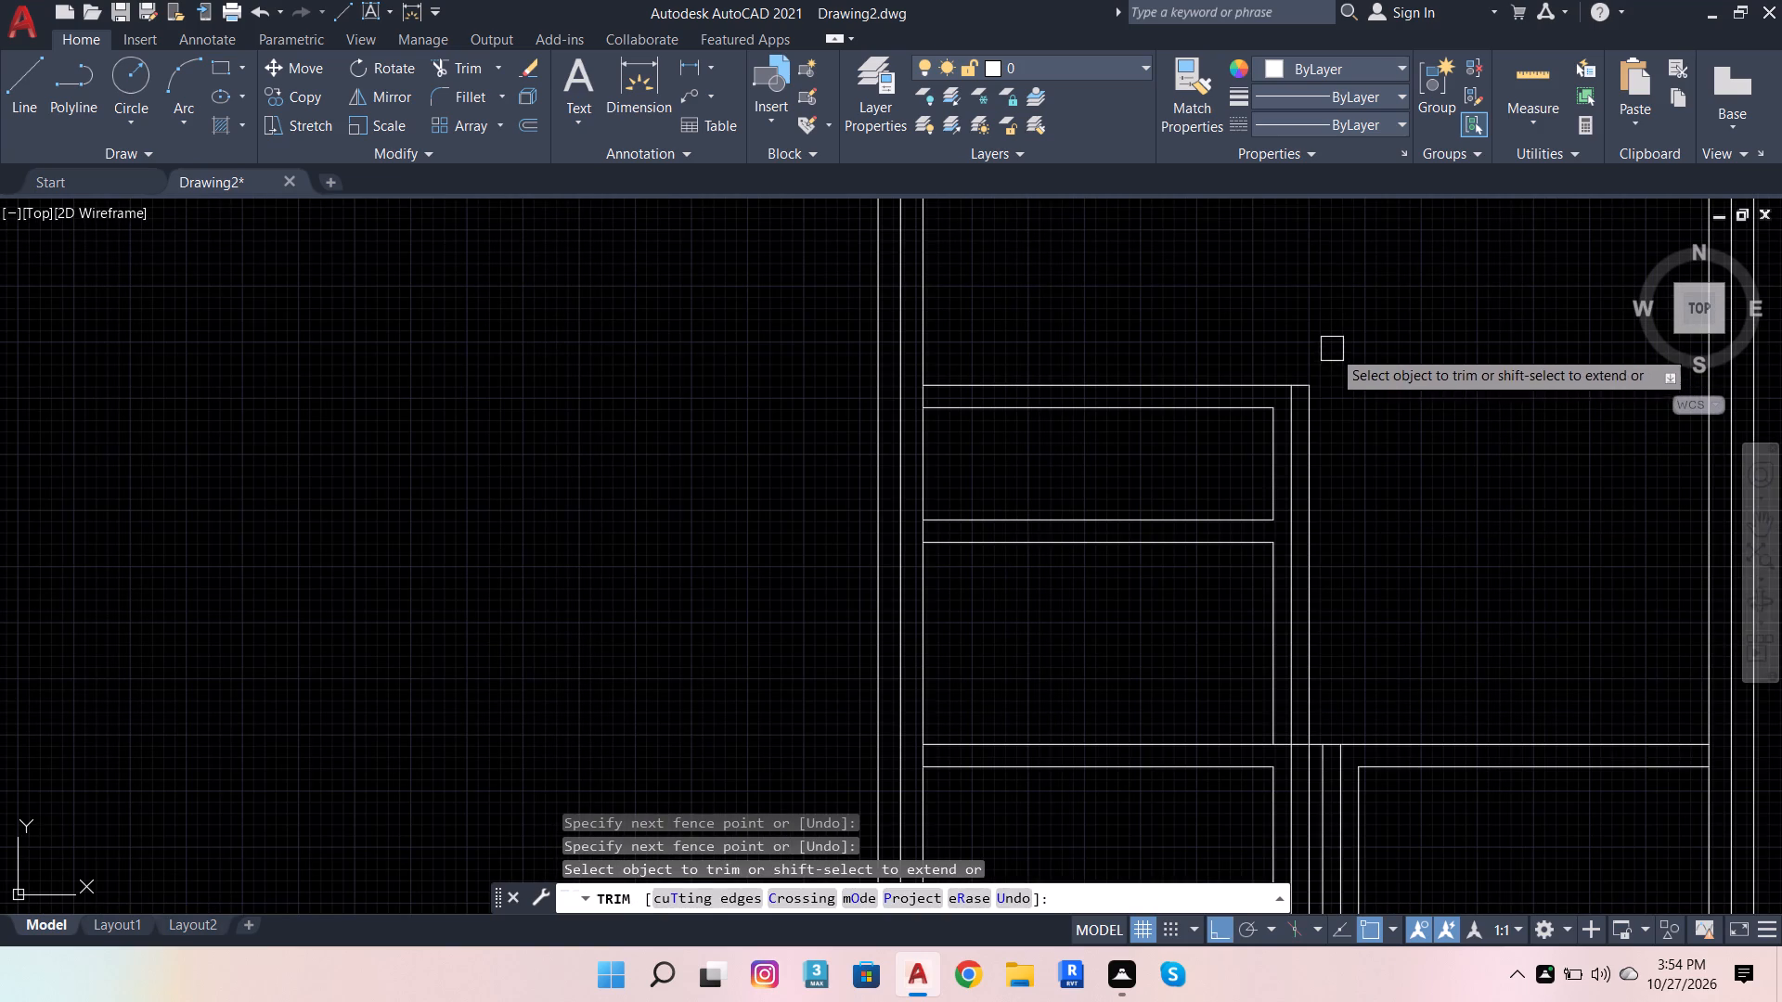
pyautogui.scroll(-1, 1204, 345)
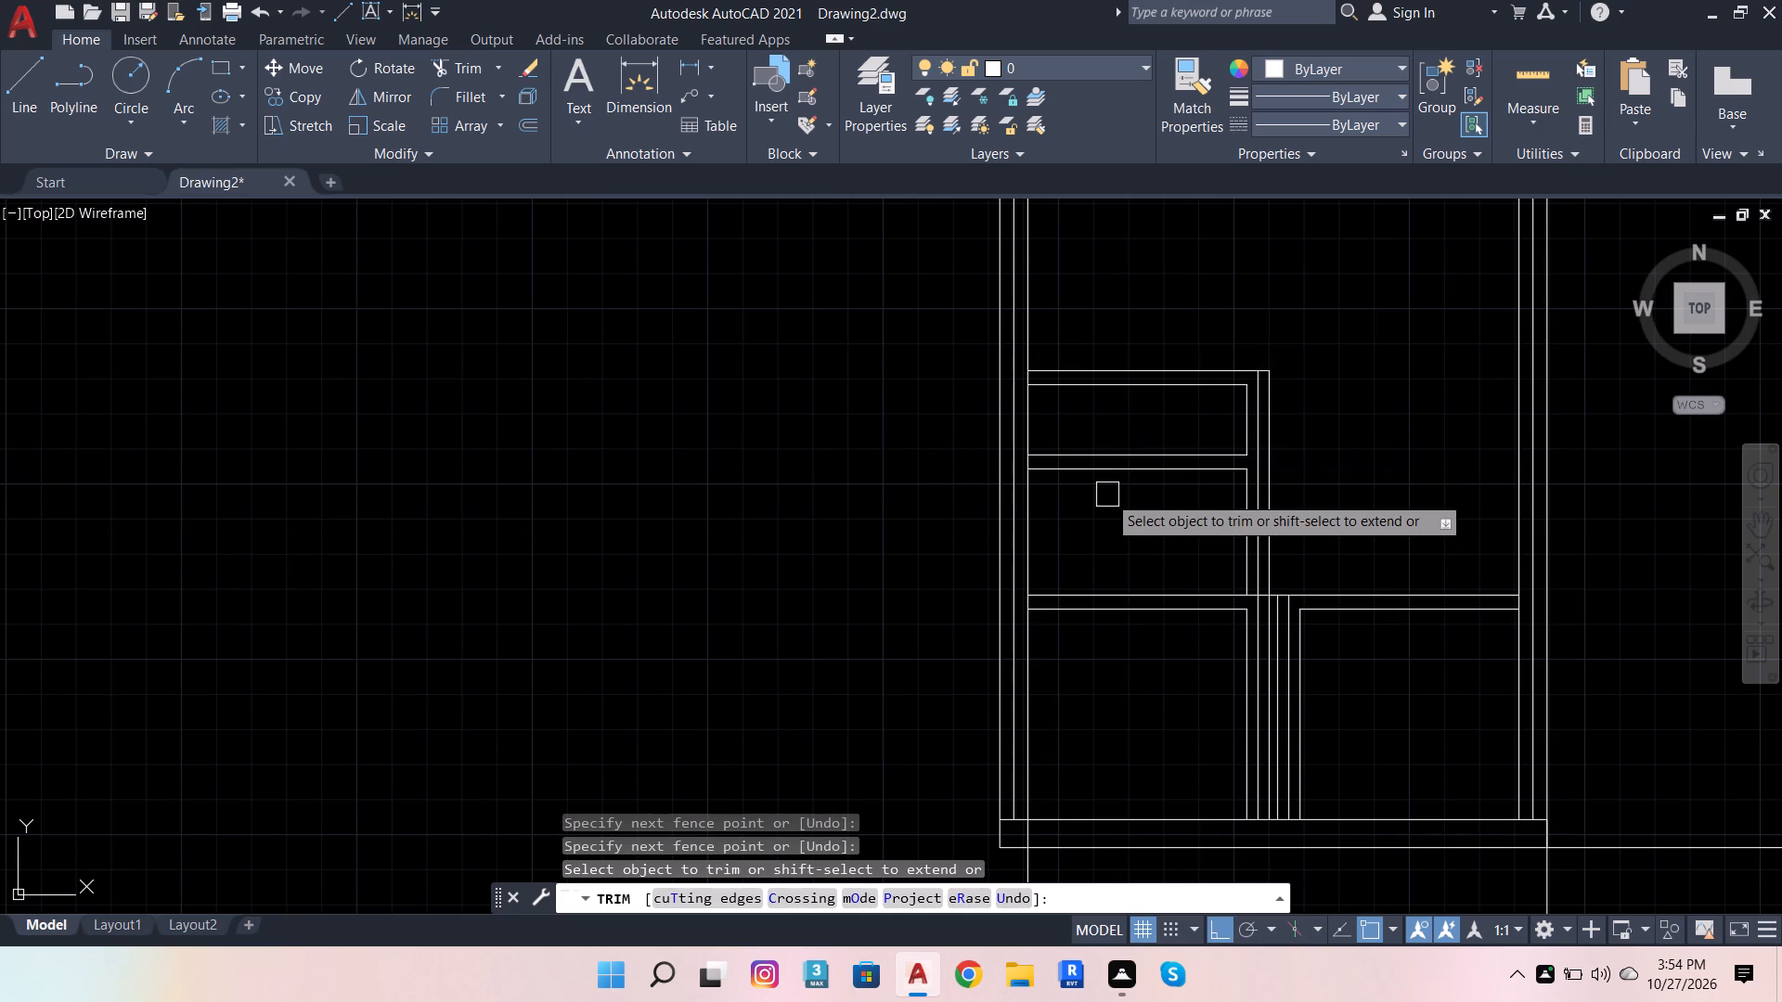
# Offset the upper line of the topmost small shelf upward by 4'1" in the first bay.
pyautogui.click(520, 131)
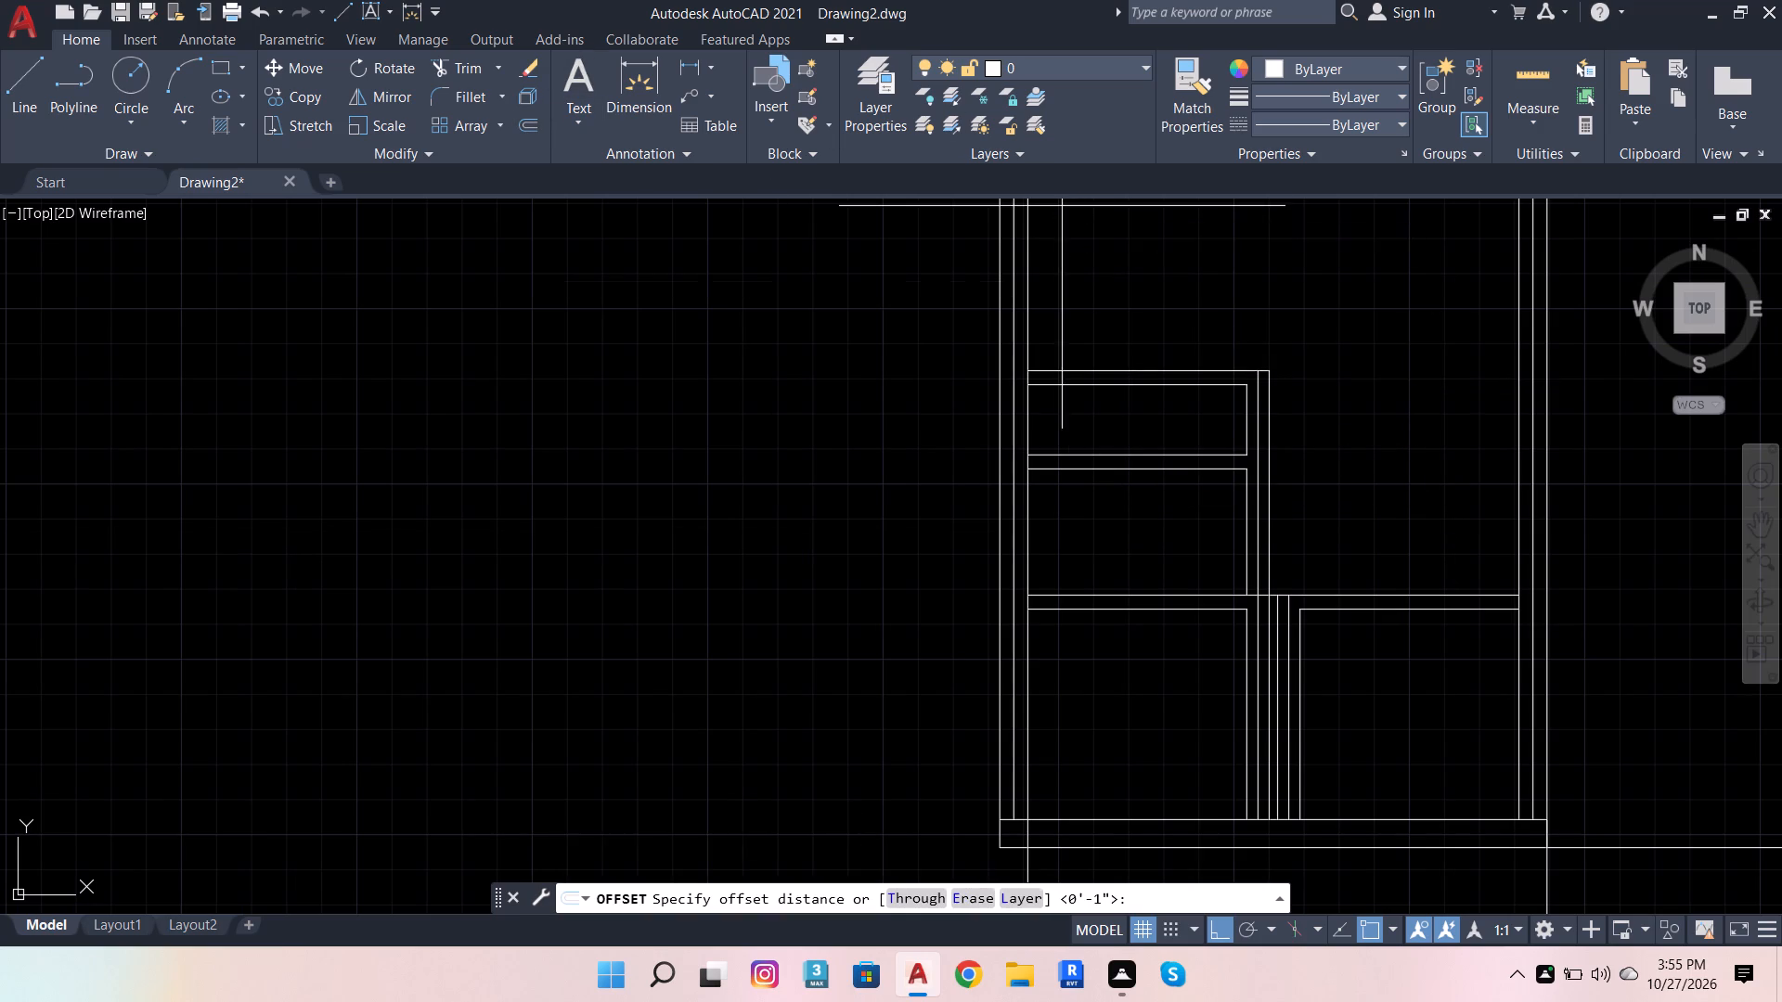
pyautogui.scroll(-3, 954, 488)
pyautogui.scroll(2, 1013, 435)
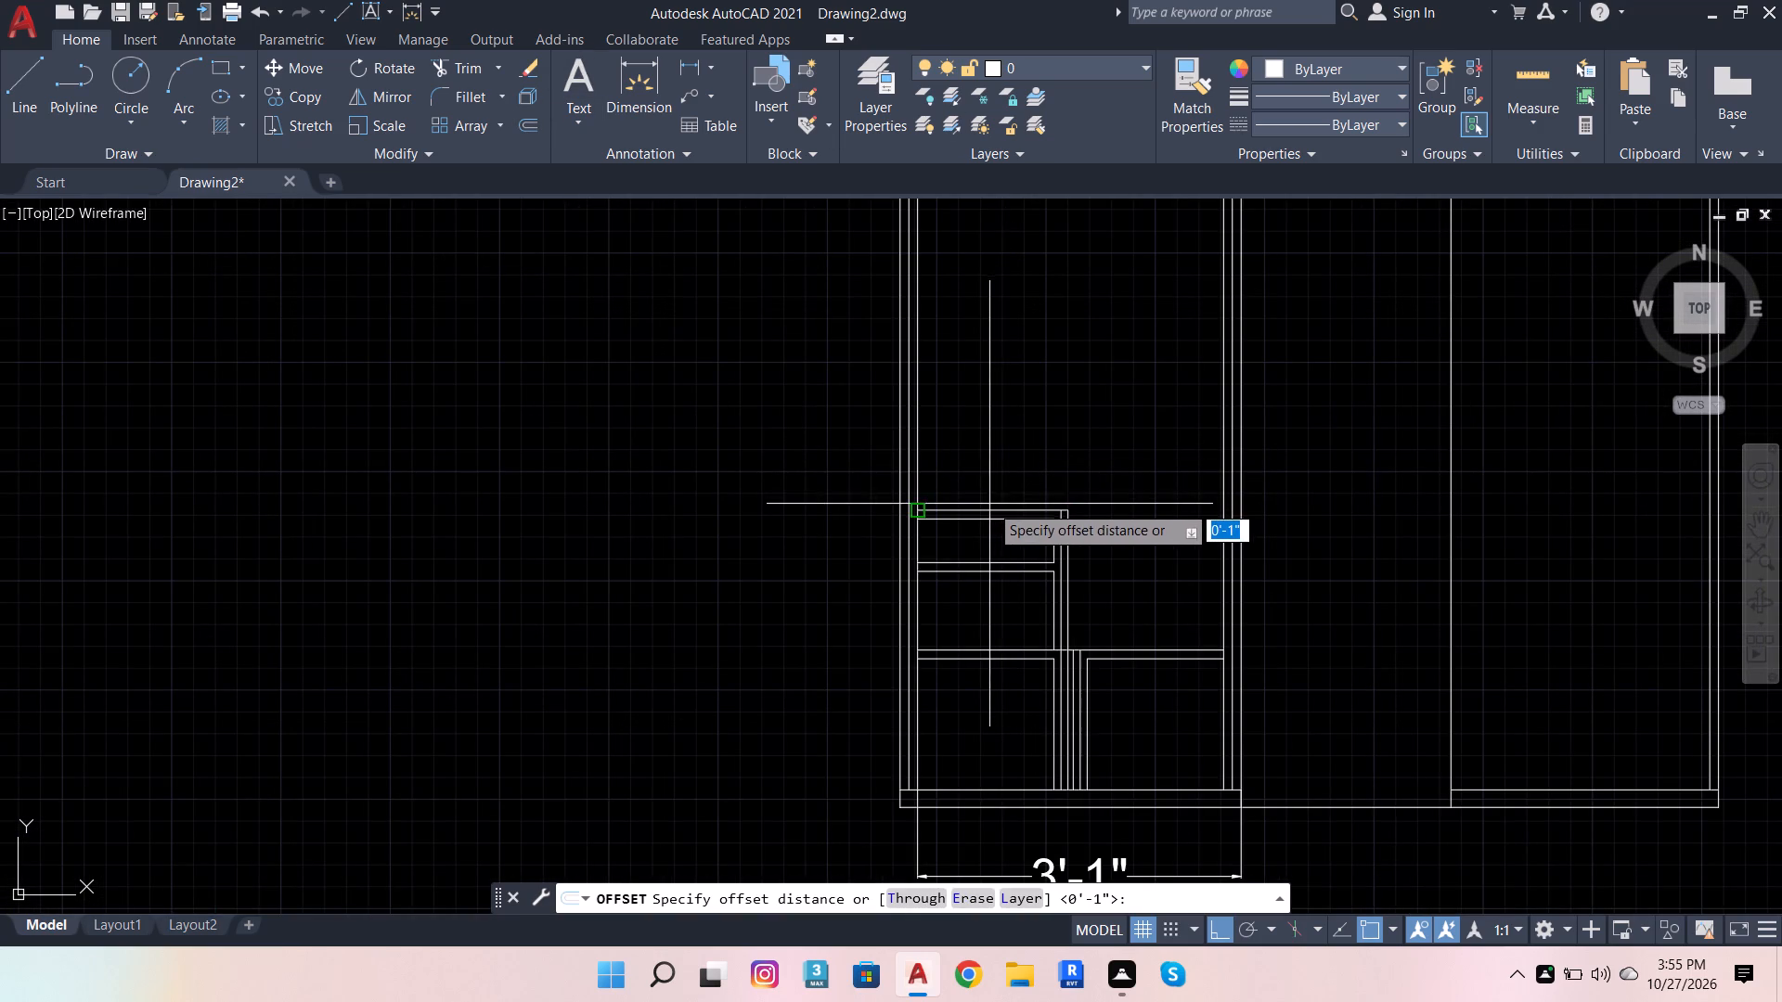
pyautogui.click(989, 507)
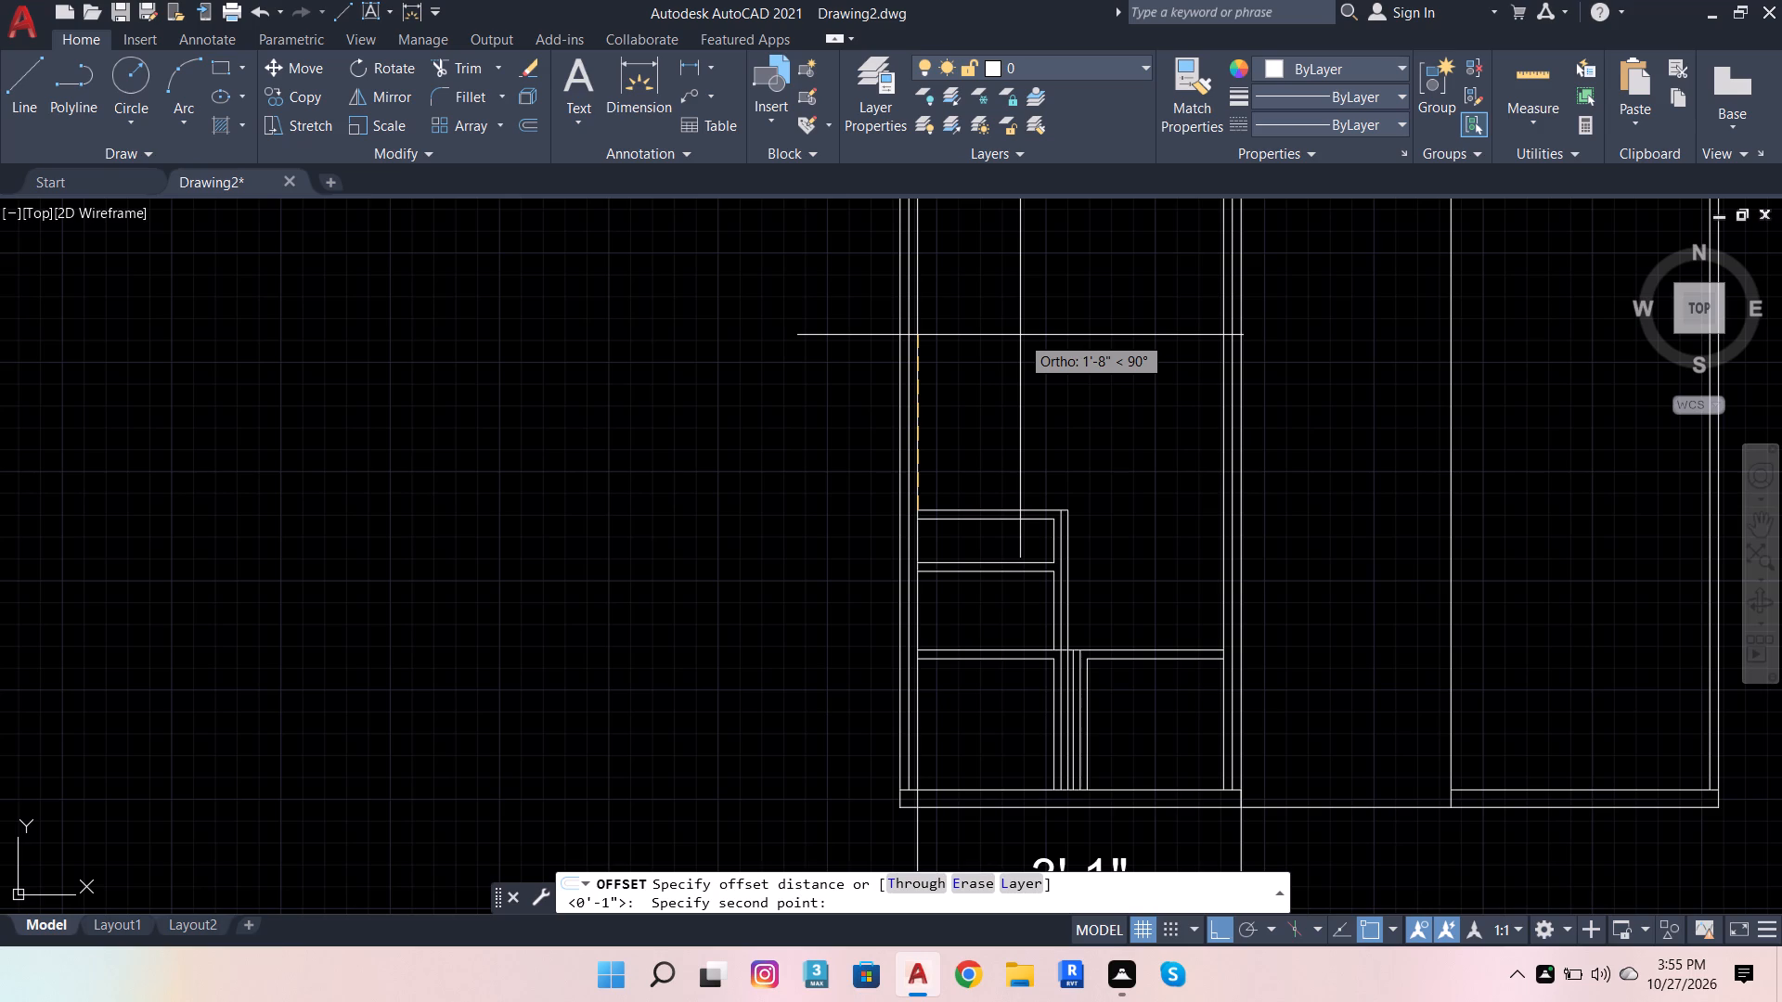
pyautogui.write("4'1")
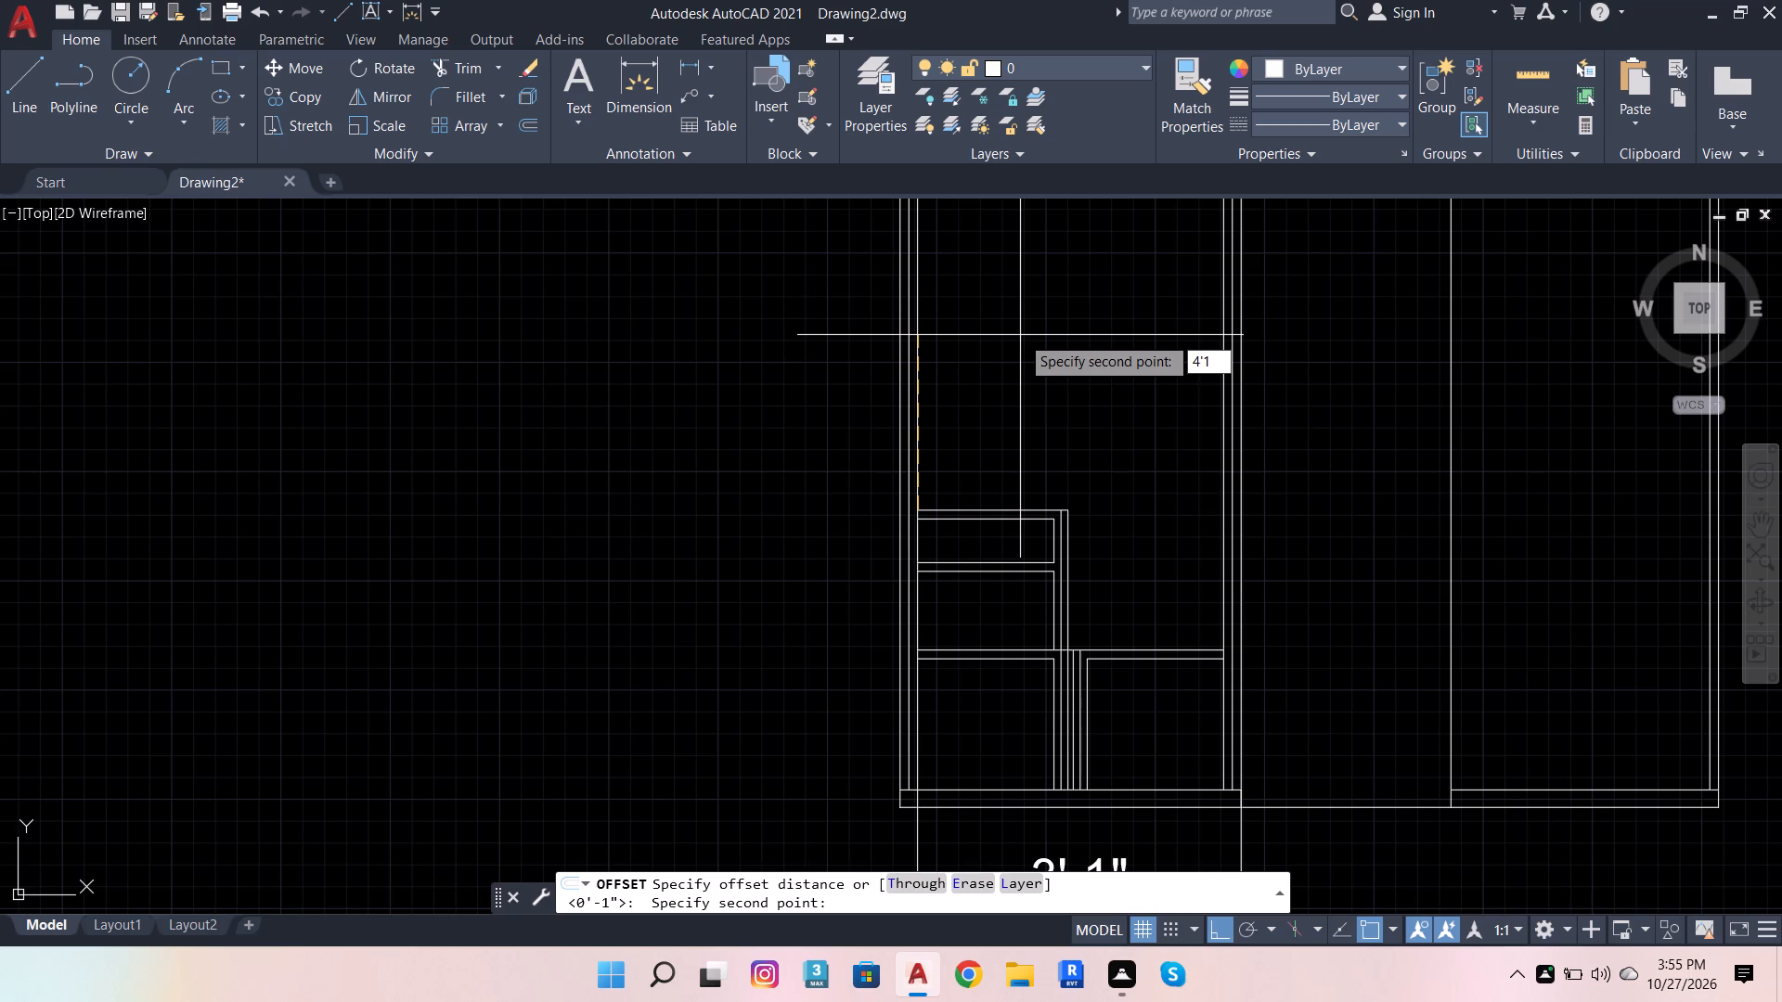
pyautogui.press('Return')
pyautogui.scroll(-4, 1059, 488)
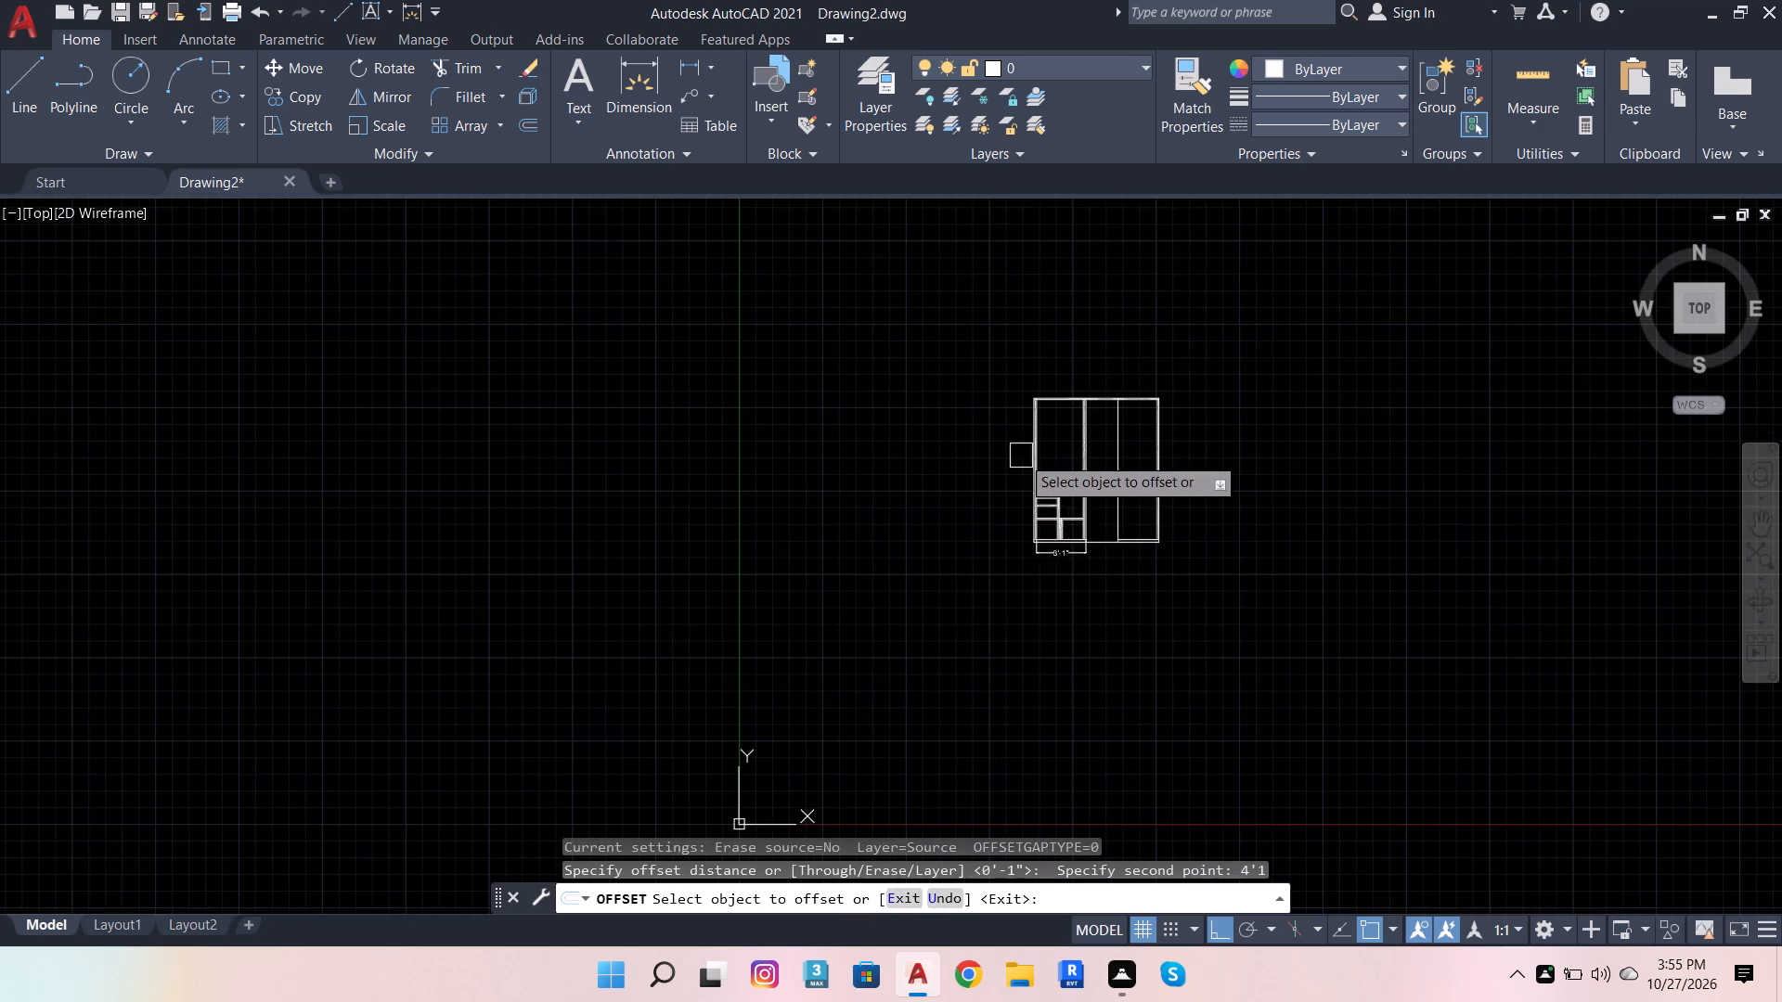
pyautogui.scroll(3, 1021, 455)
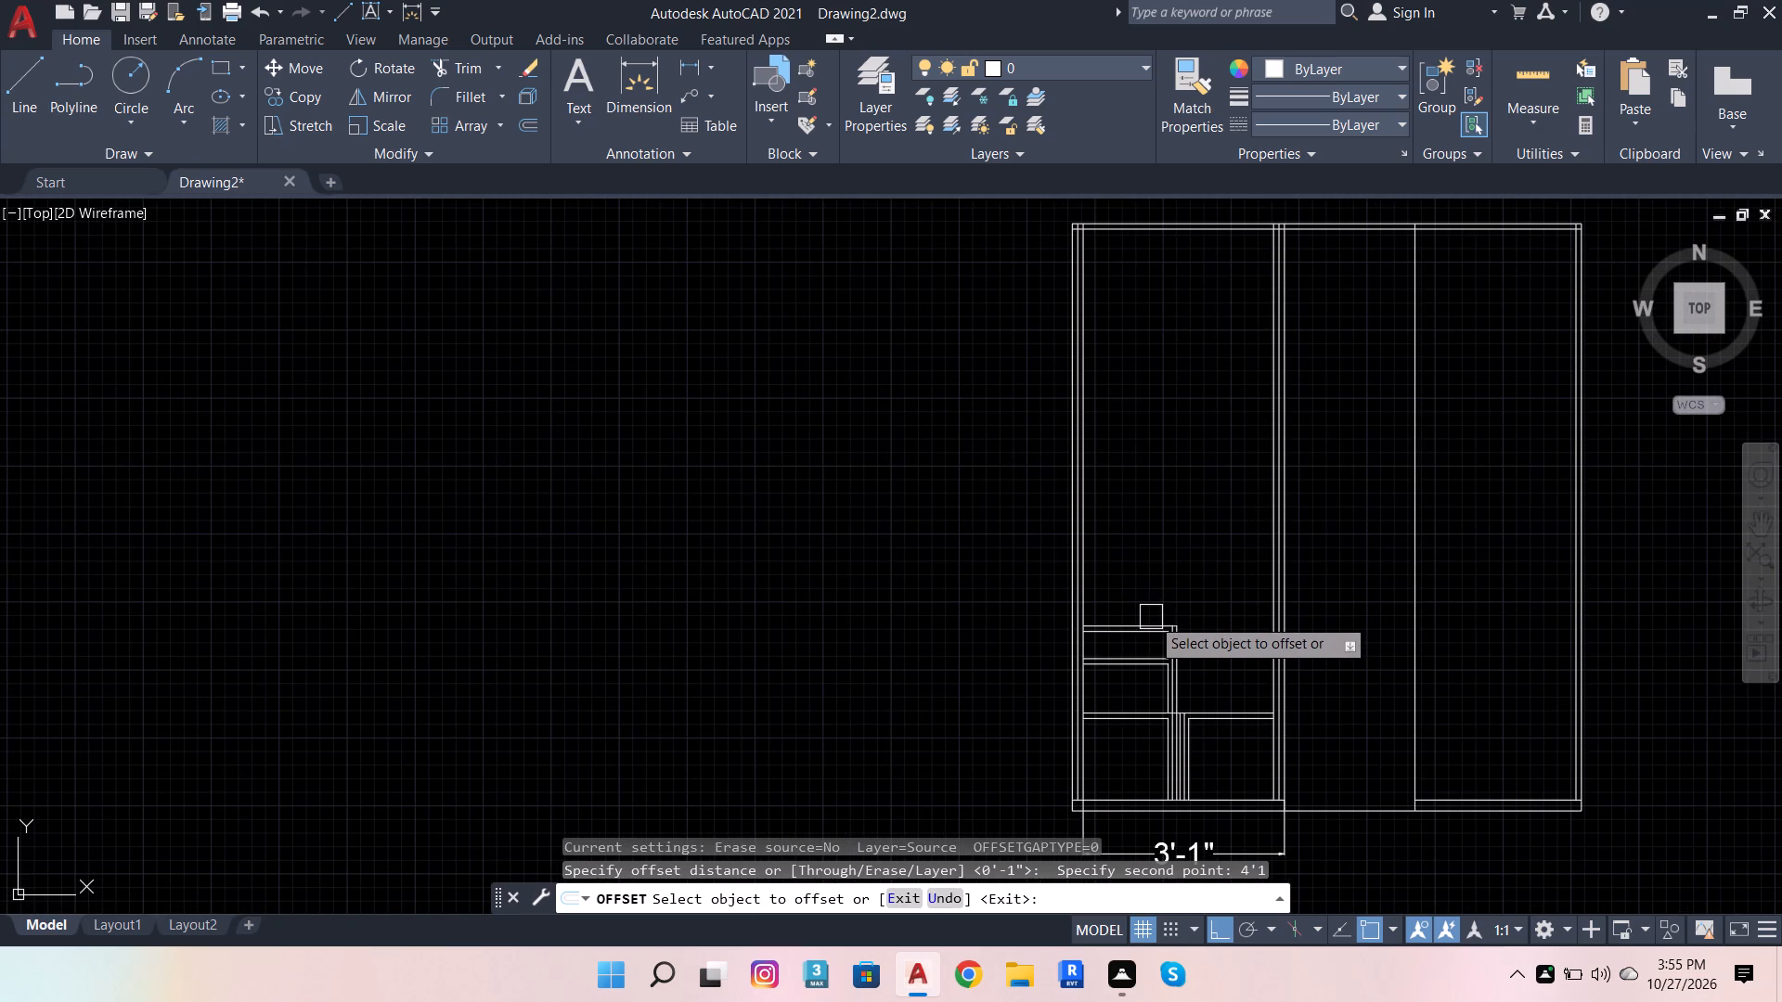
pyautogui.click(1151, 617)
pyautogui.click(1165, 537)
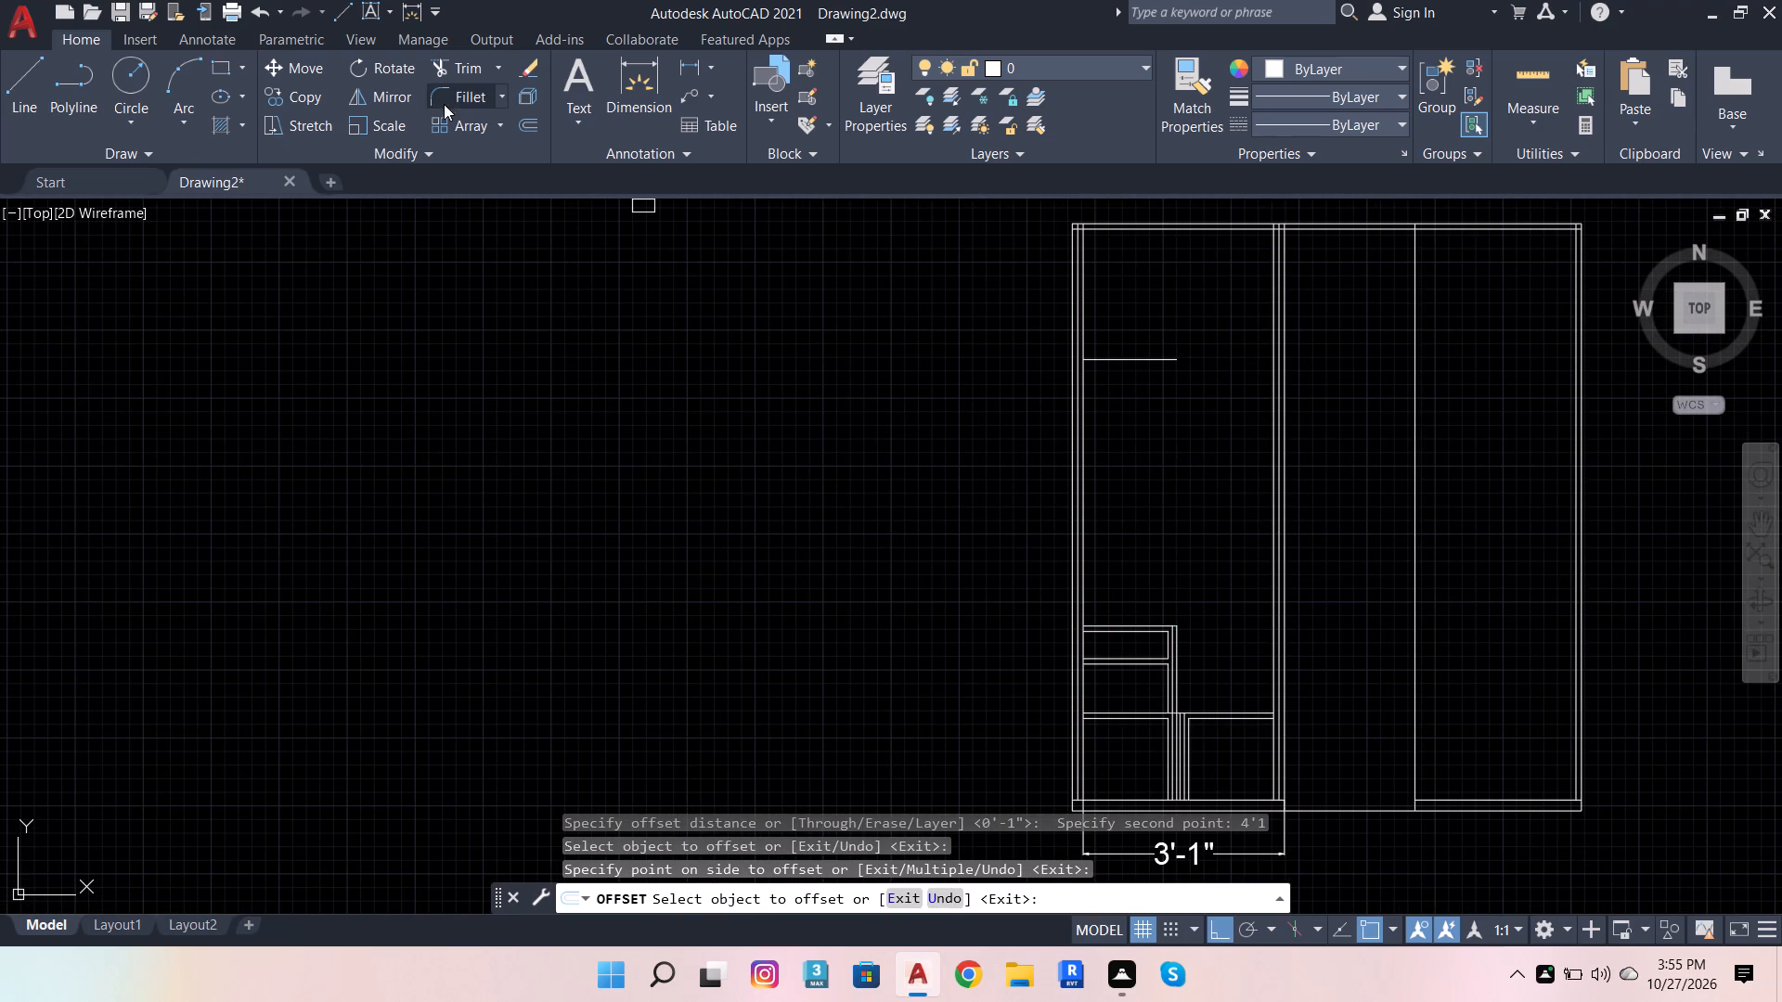
# Extend the new upper line to the first bay's right side frame.
pyautogui.click(471, 64)
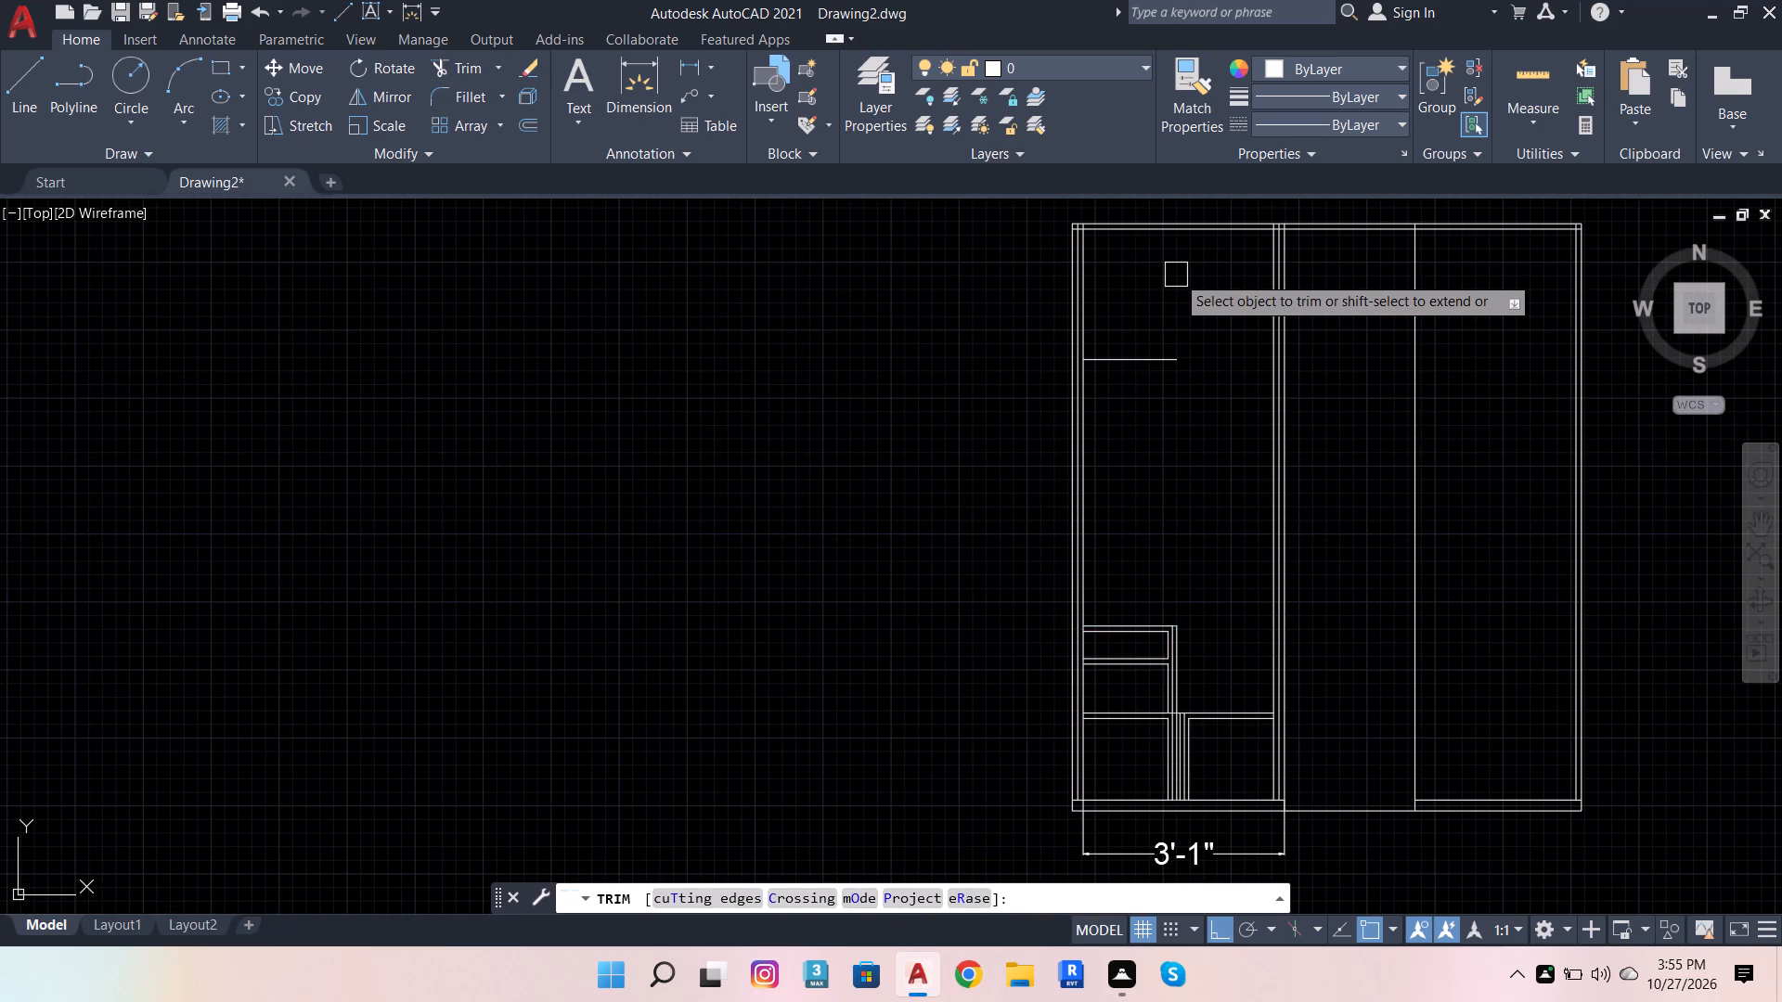
pyautogui.keyDown('shift'); pyautogui.moveTo(1175, 277); pyautogui.dragTo(1170, 413); pyautogui.keyUp('shift')
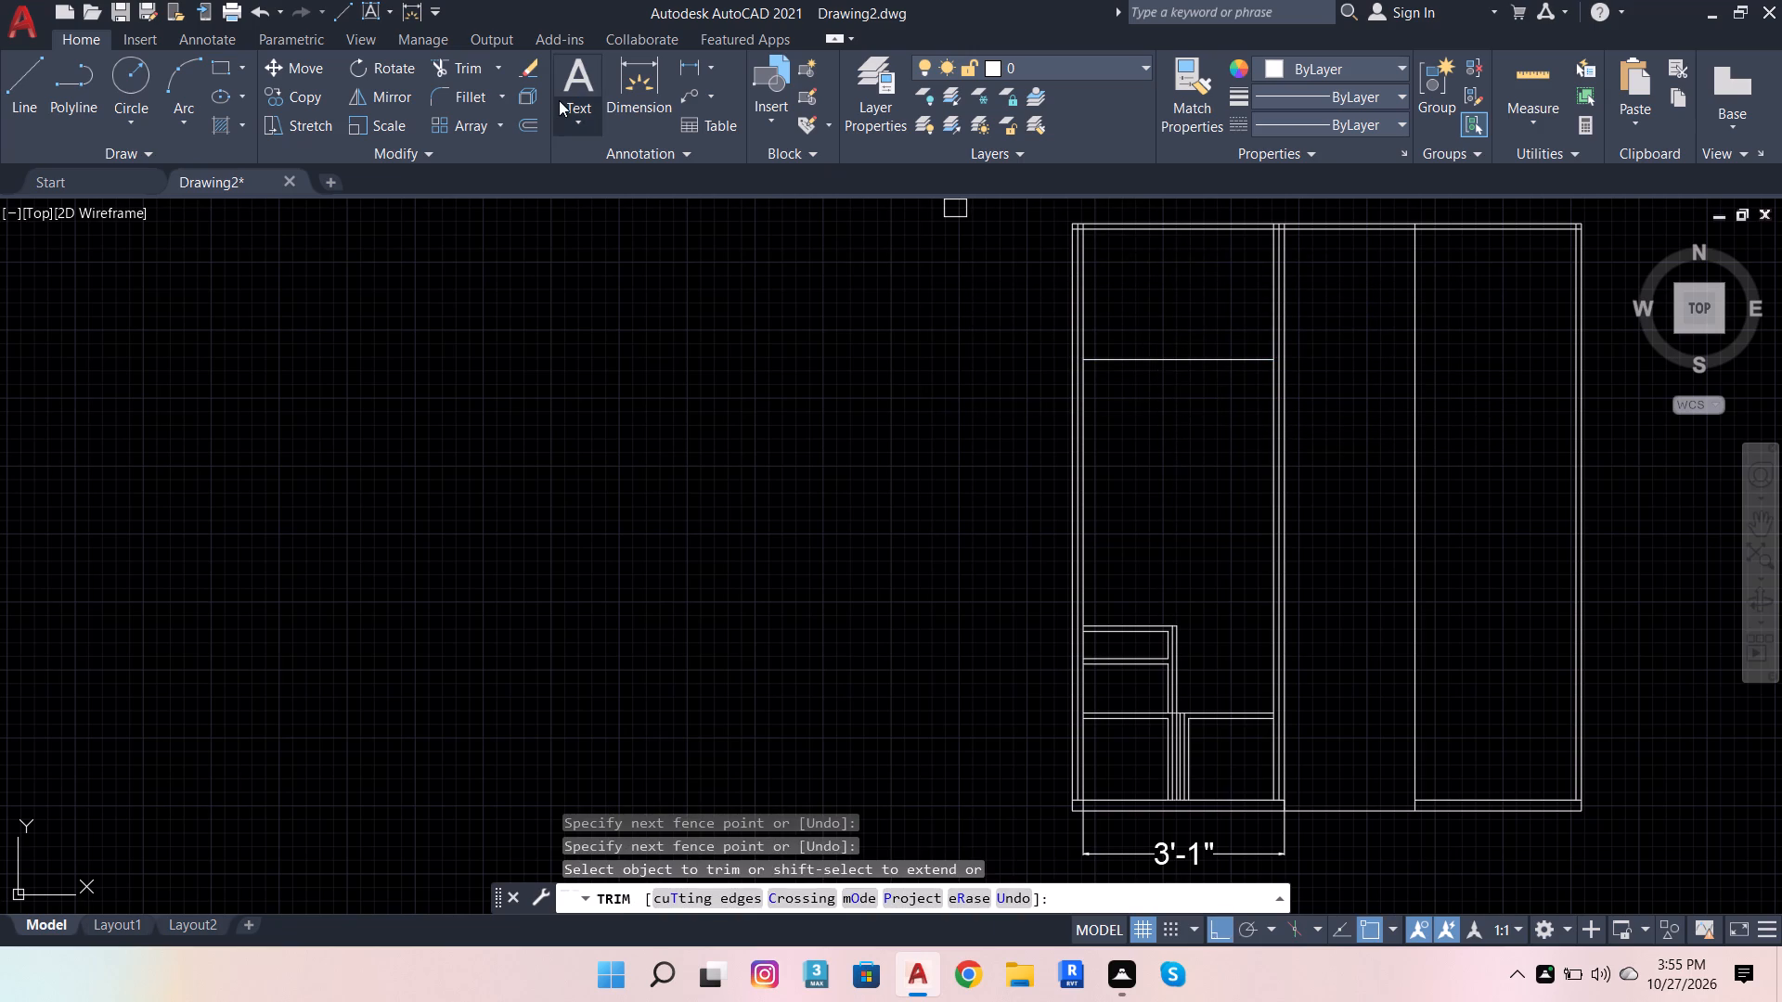
# Offset the extended line upward by 1" to give the upper shelf its thickness.
pyautogui.click(523, 128)
pyautogui.scroll(1, 1156, 349)
pyautogui.click(1082, 368)
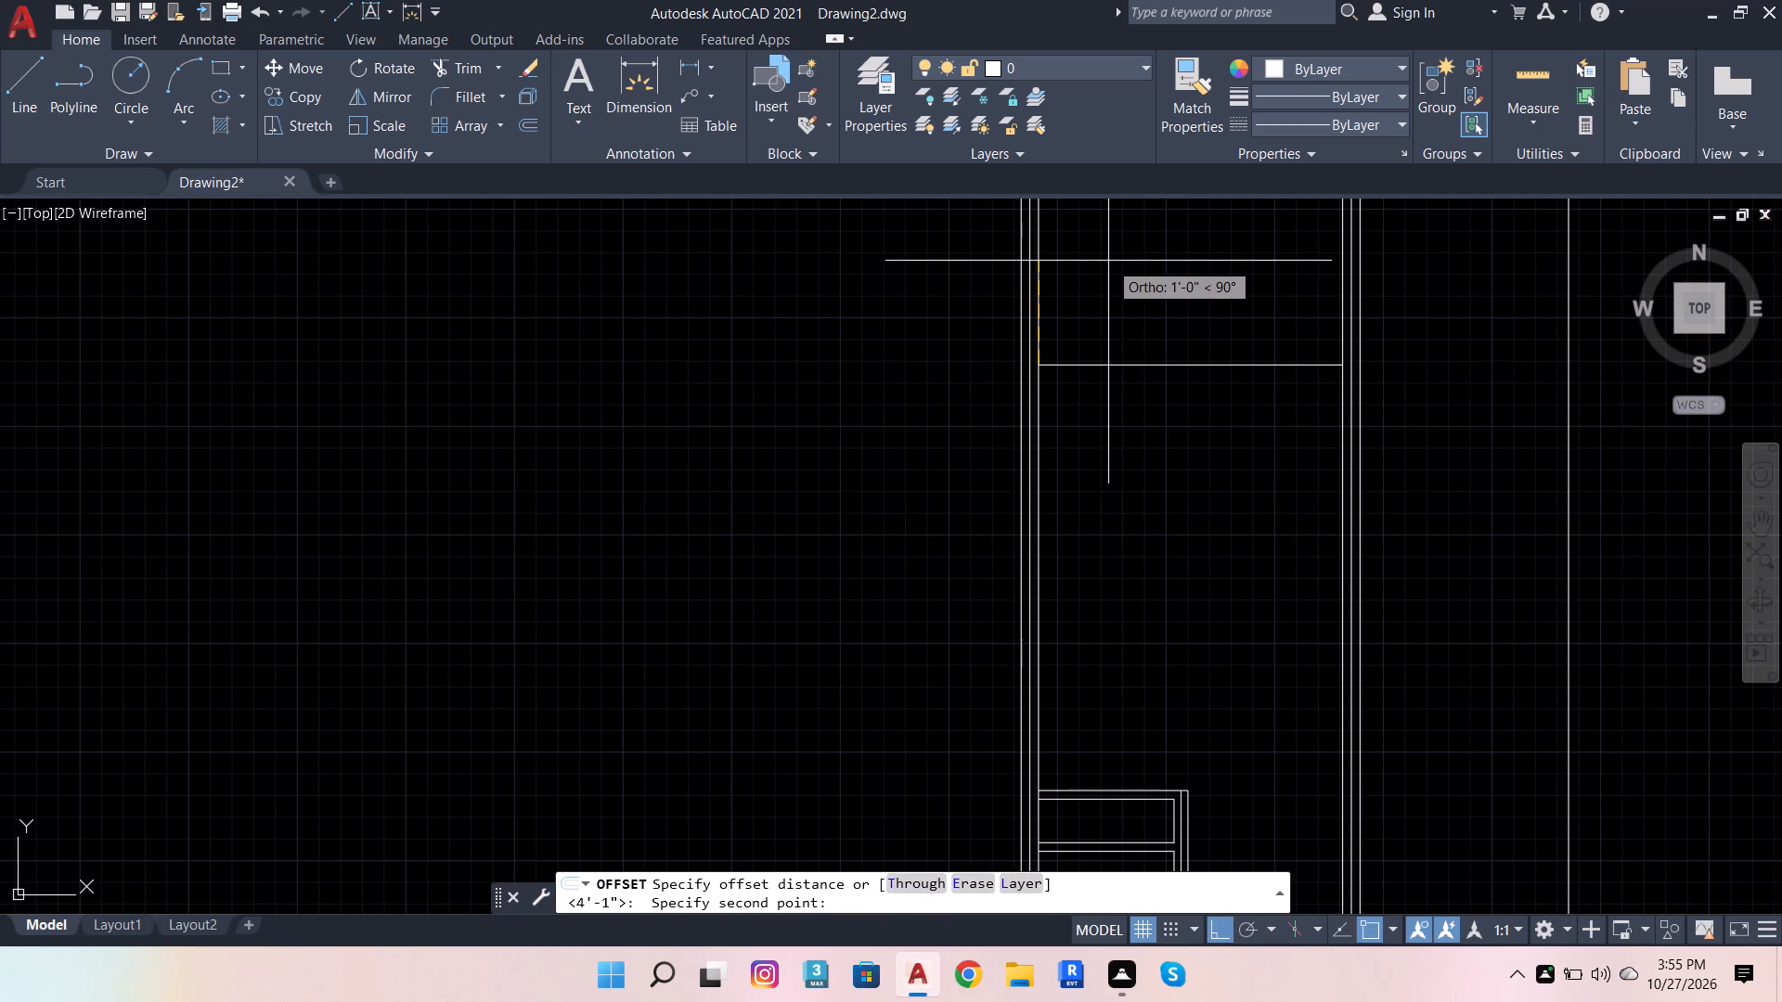
pyautogui.press('1')
pyautogui.press('Return')
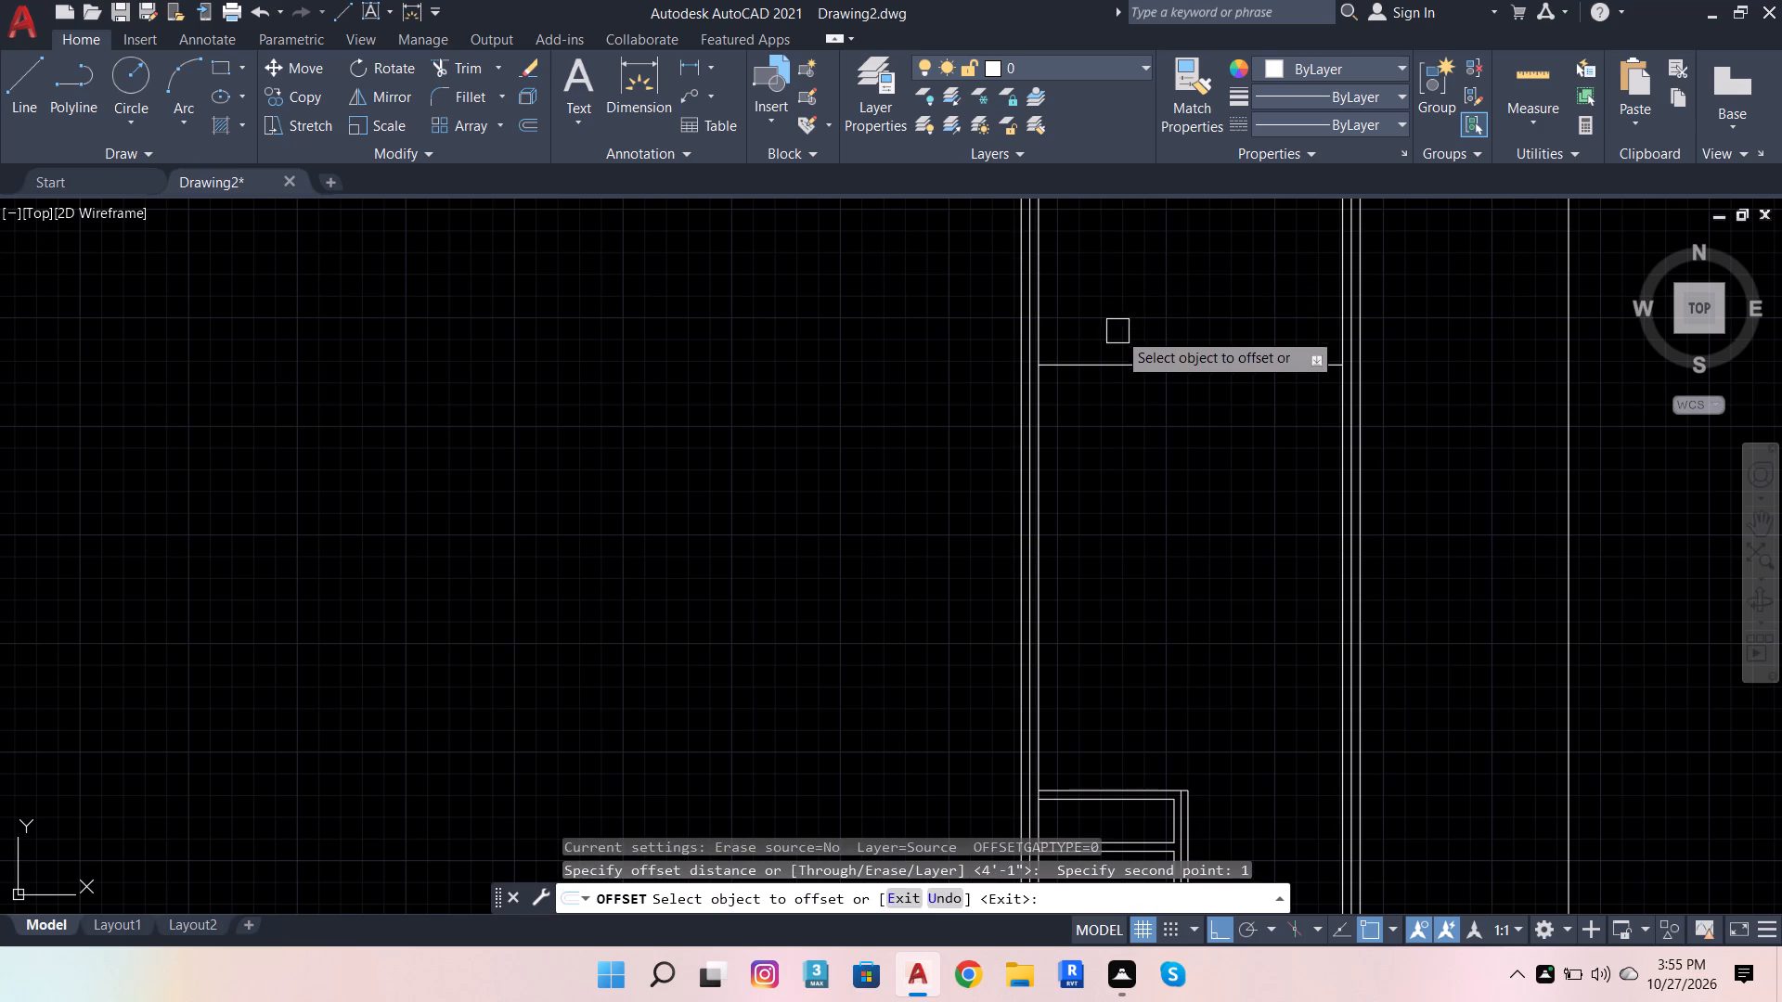
pyautogui.click(1125, 362)
pyautogui.click(1116, 280)
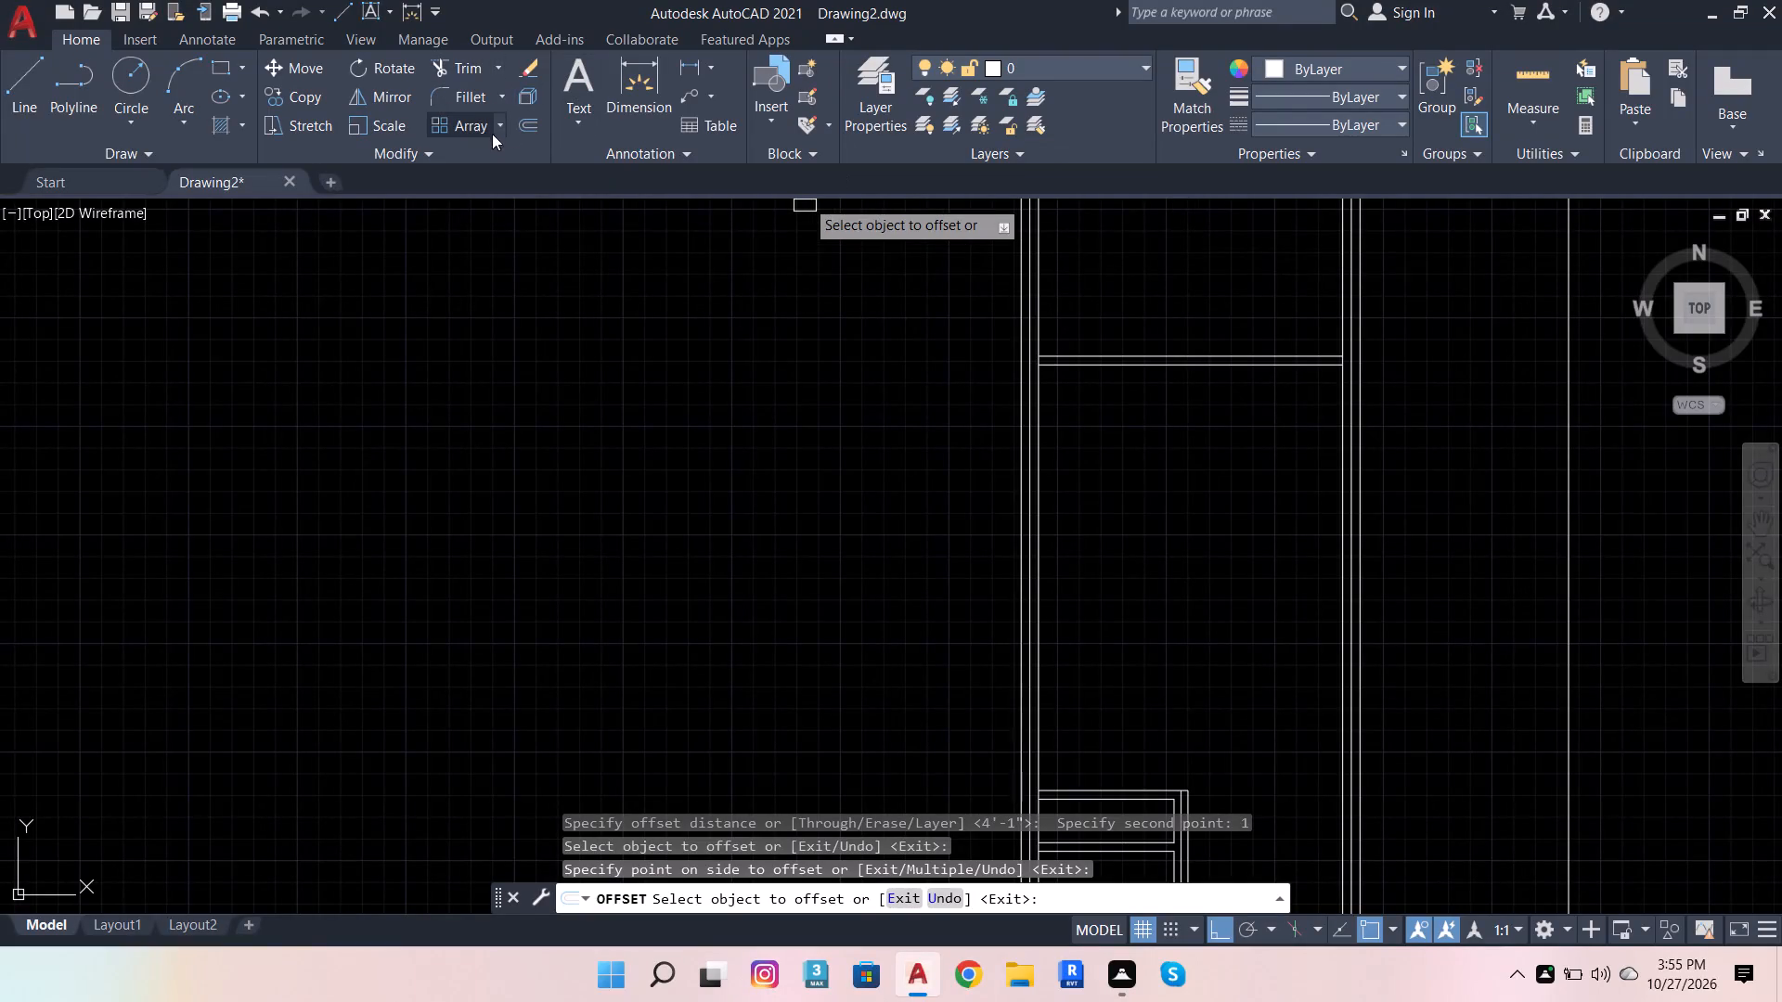
# Offset the upper shelf's lower line downward by 6".
pyautogui.click(523, 122)
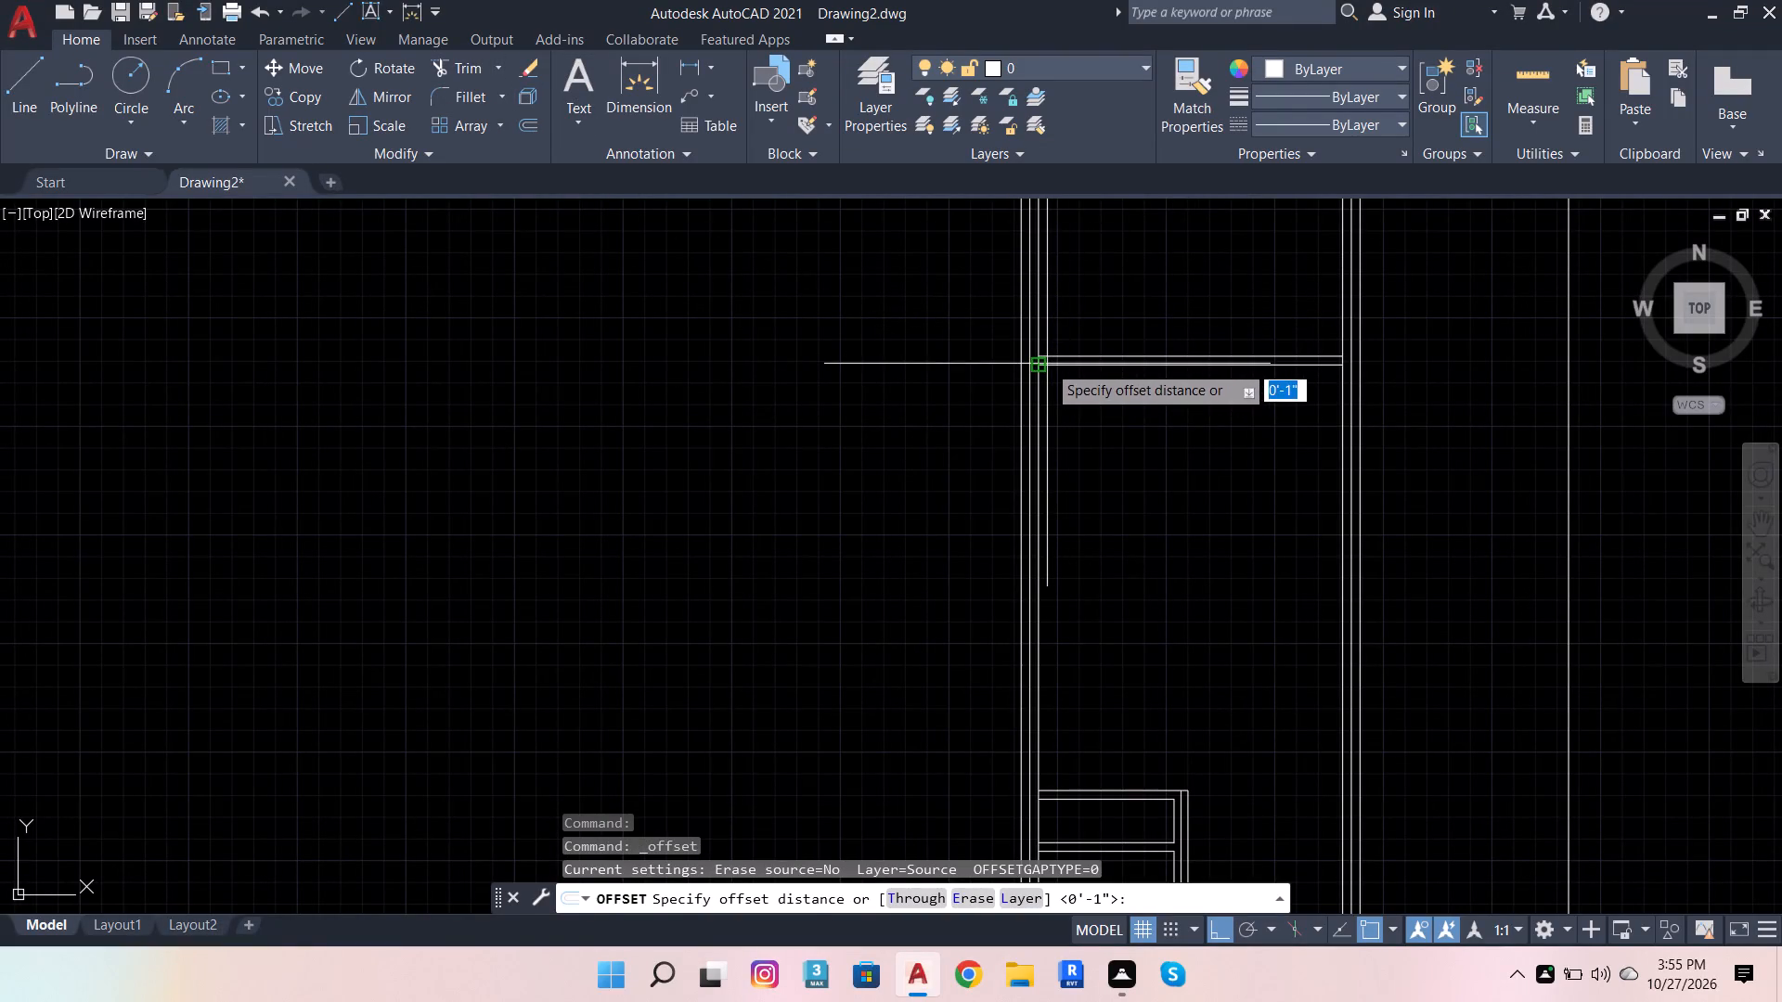
pyautogui.moveTo(1047, 364); pyautogui.dragTo(1067, 379)
pyautogui.press('6')
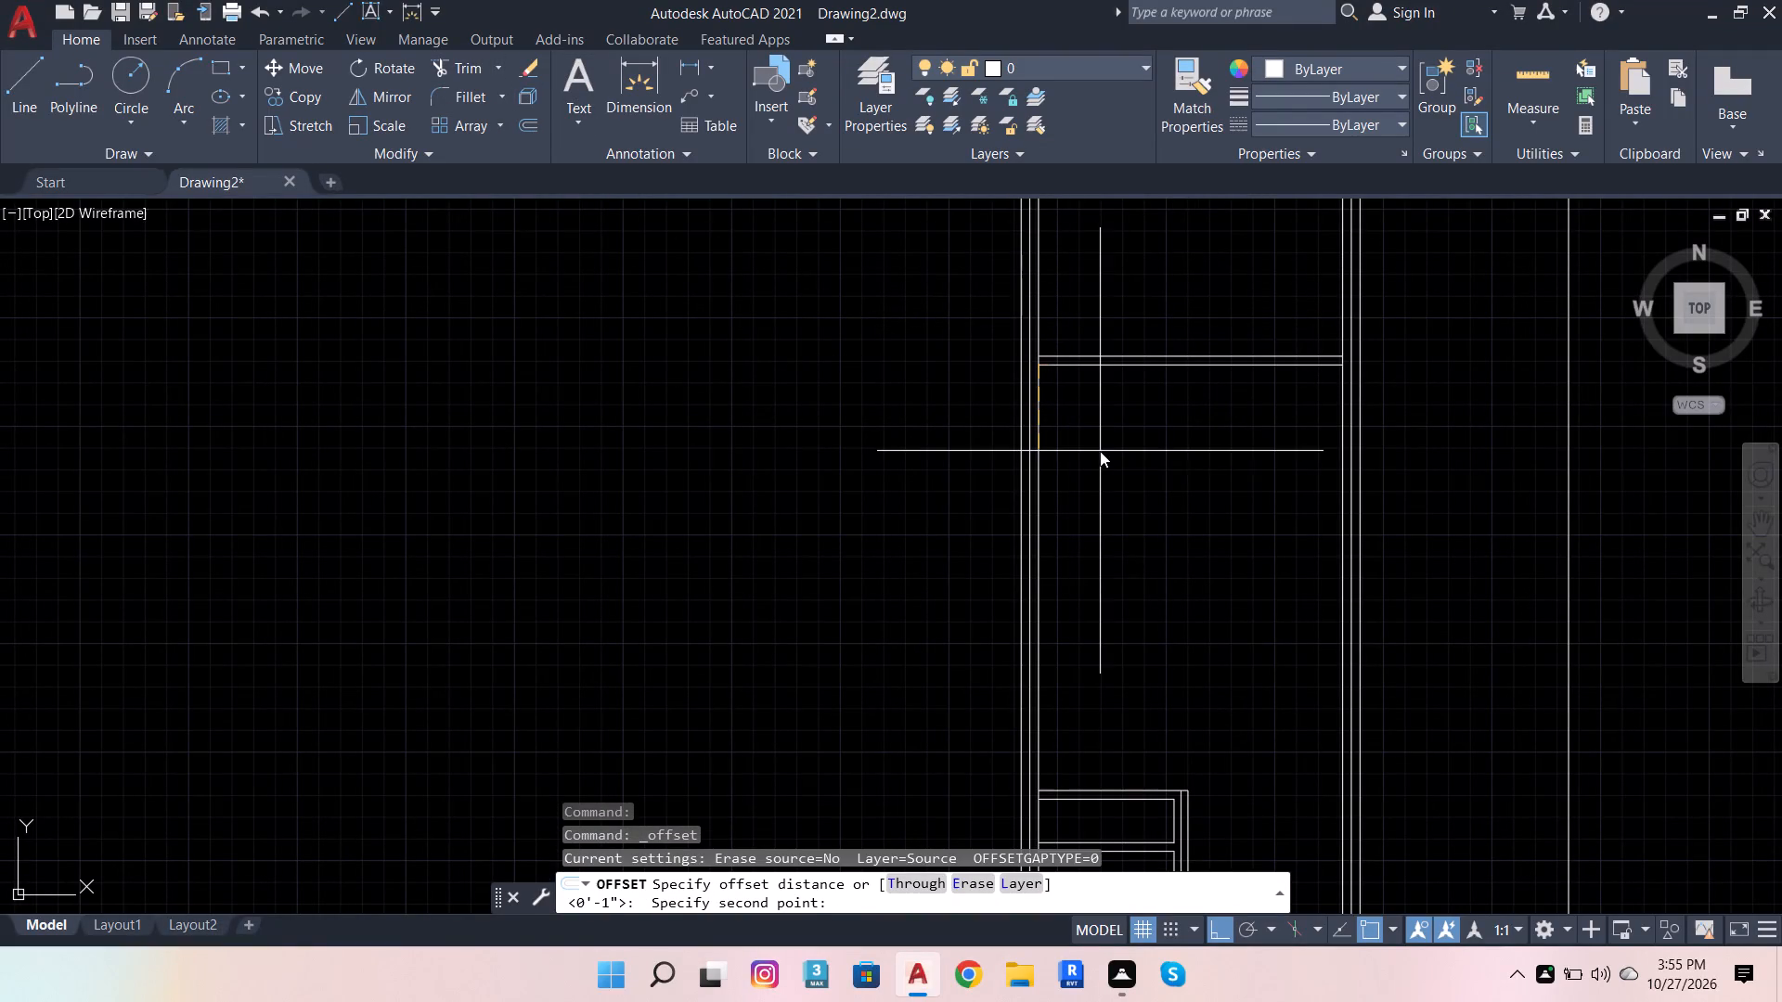
pyautogui.press('Return')
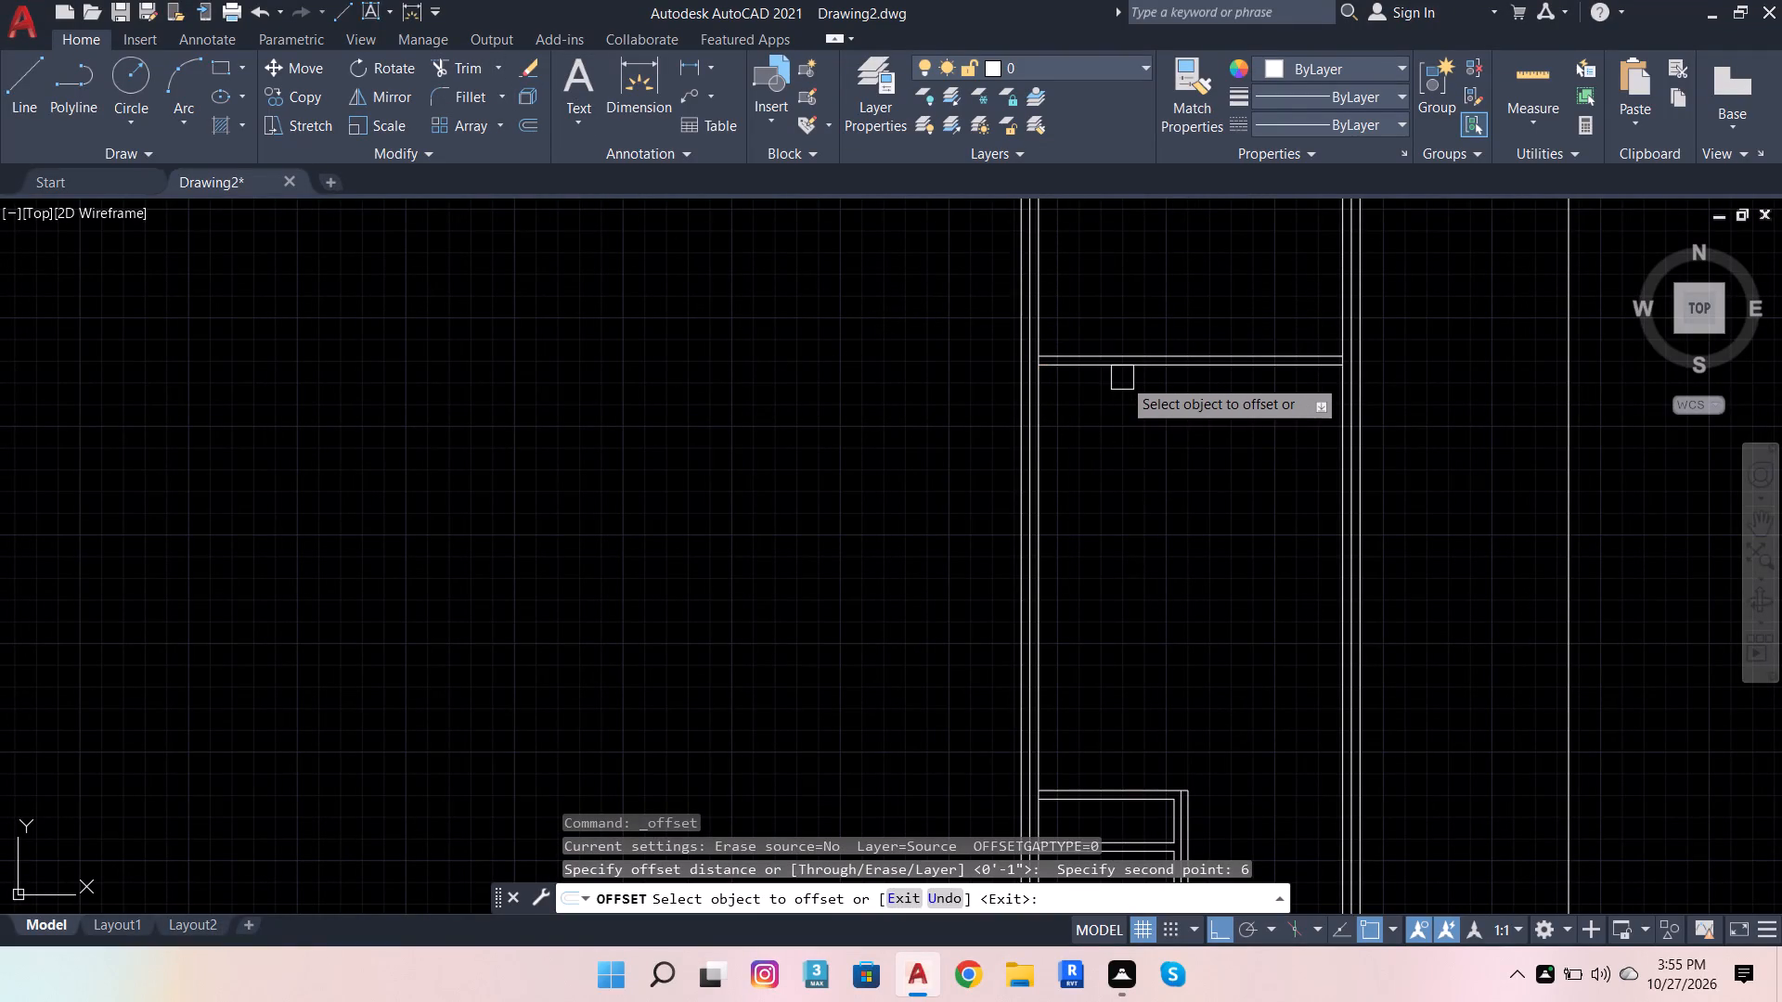
pyautogui.click(1152, 375)
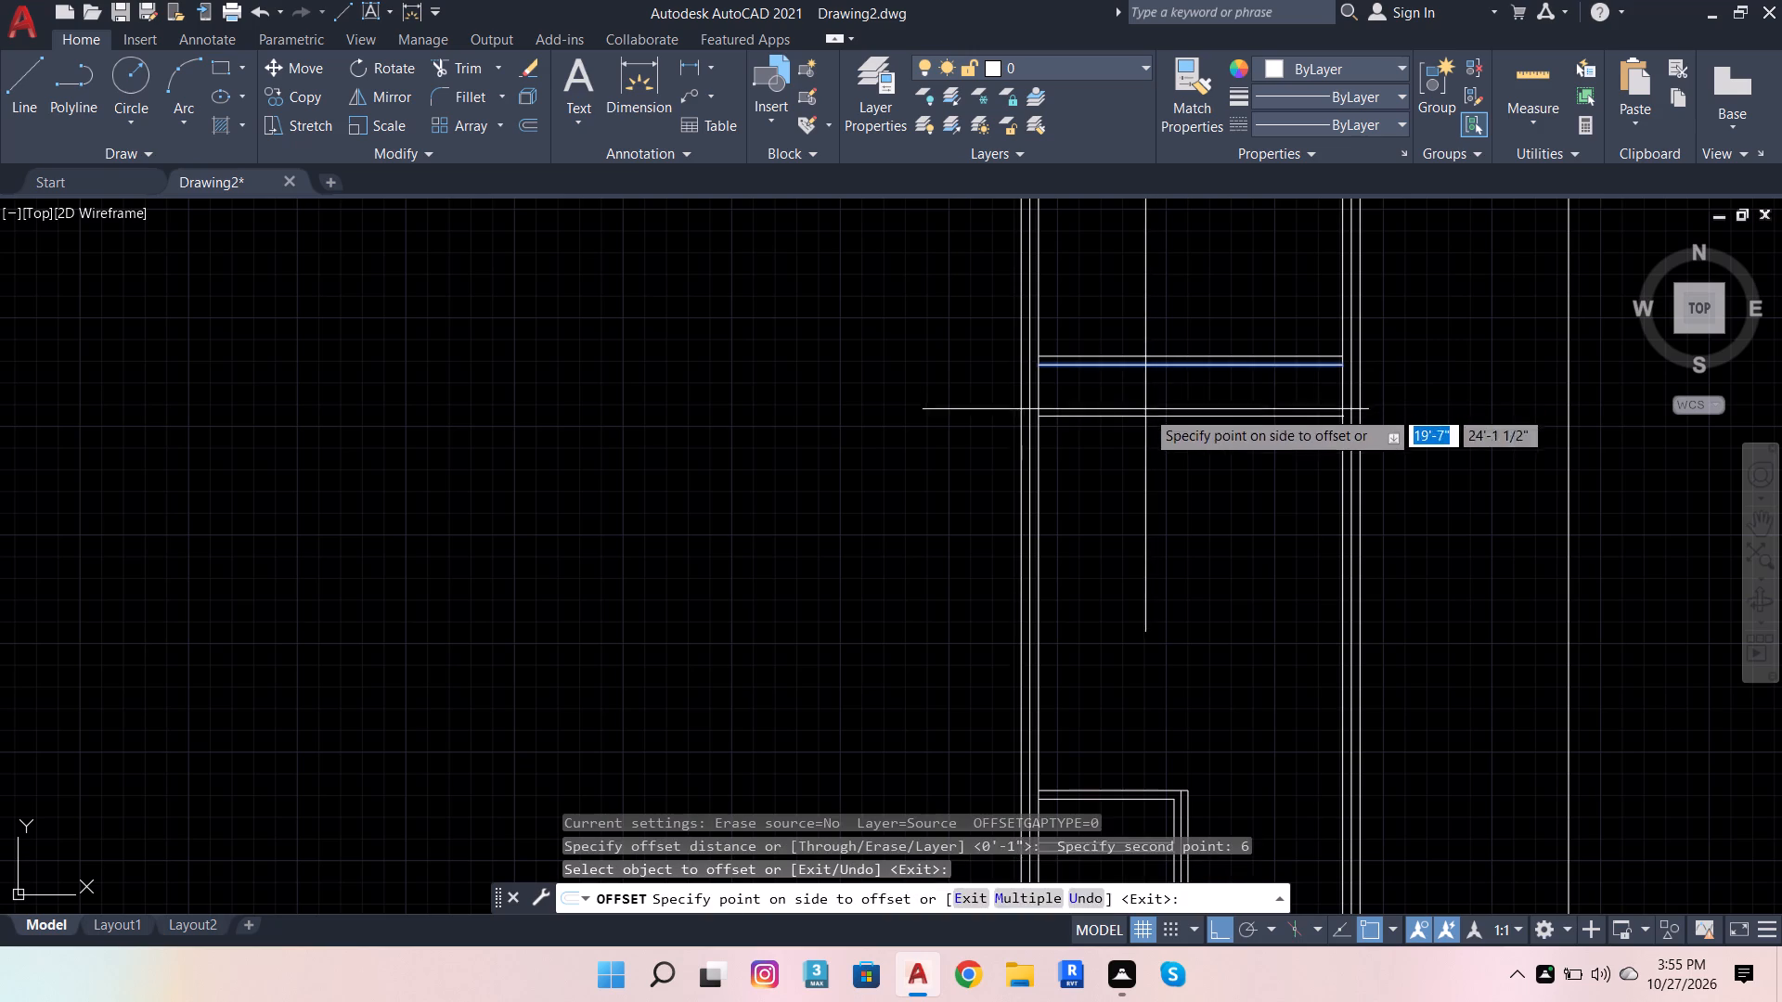
pyautogui.click(1145, 410)
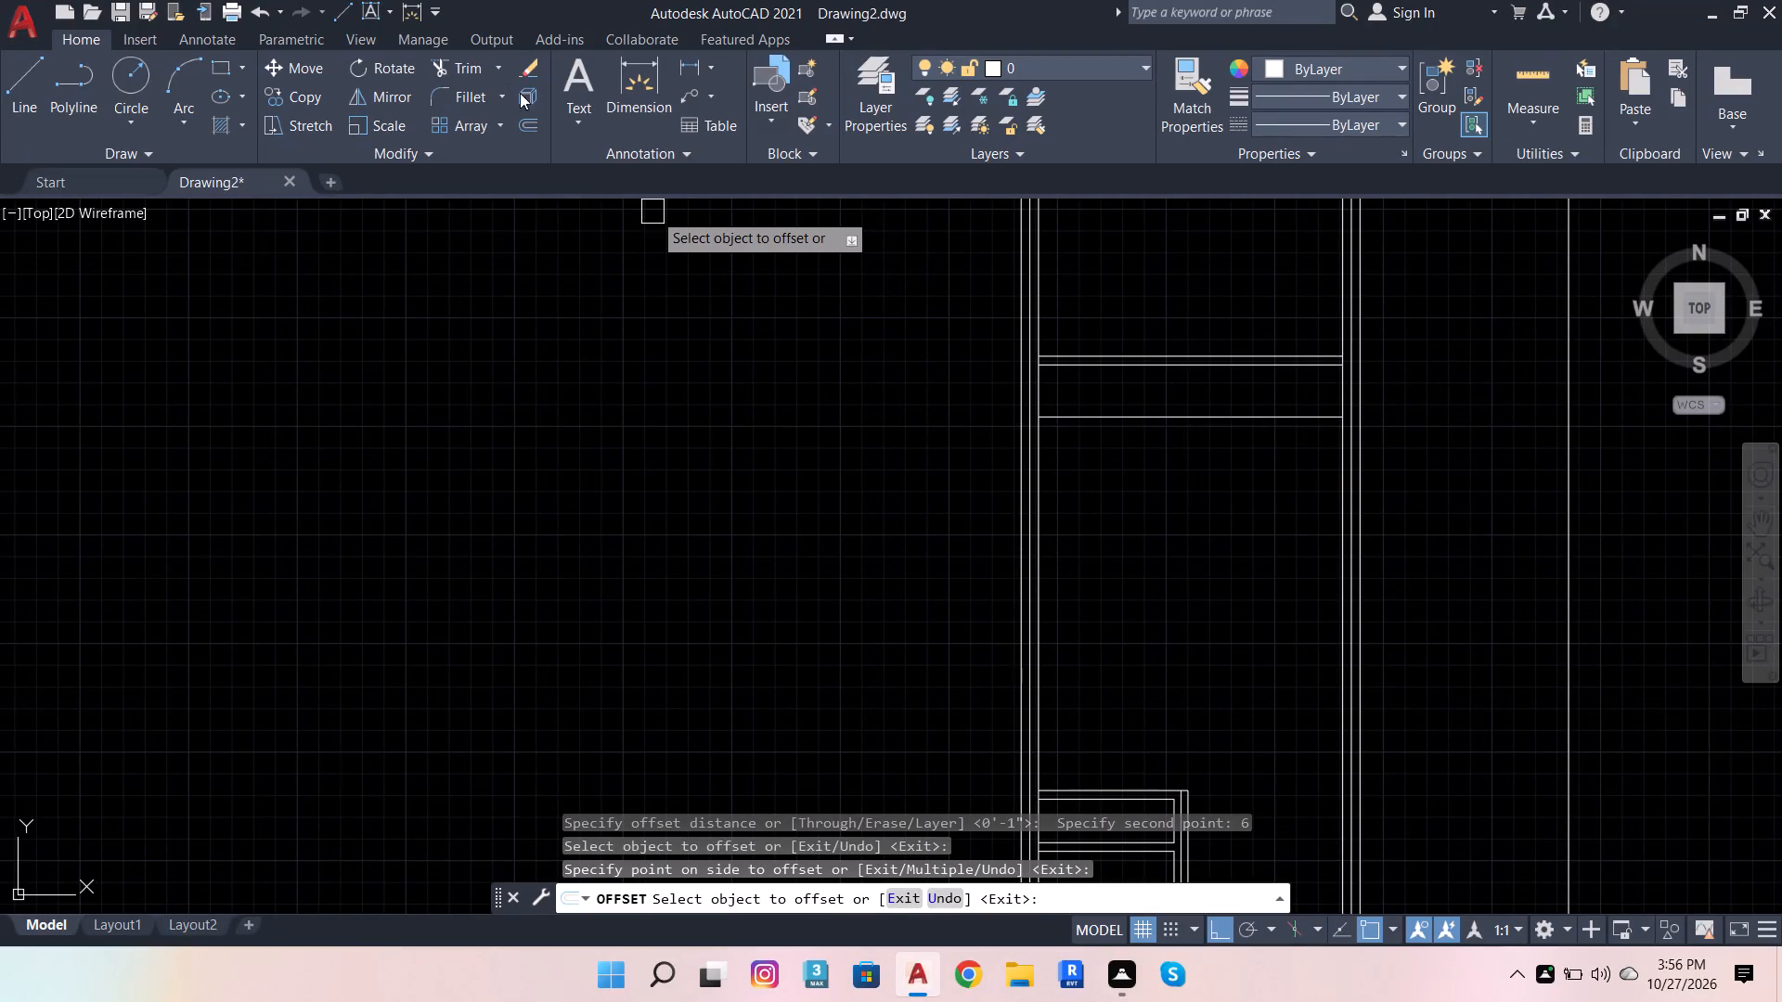
# Offset the line 6" below the upper shelf downward by 0.6" to form a thin rail.
pyautogui.click(538, 127)
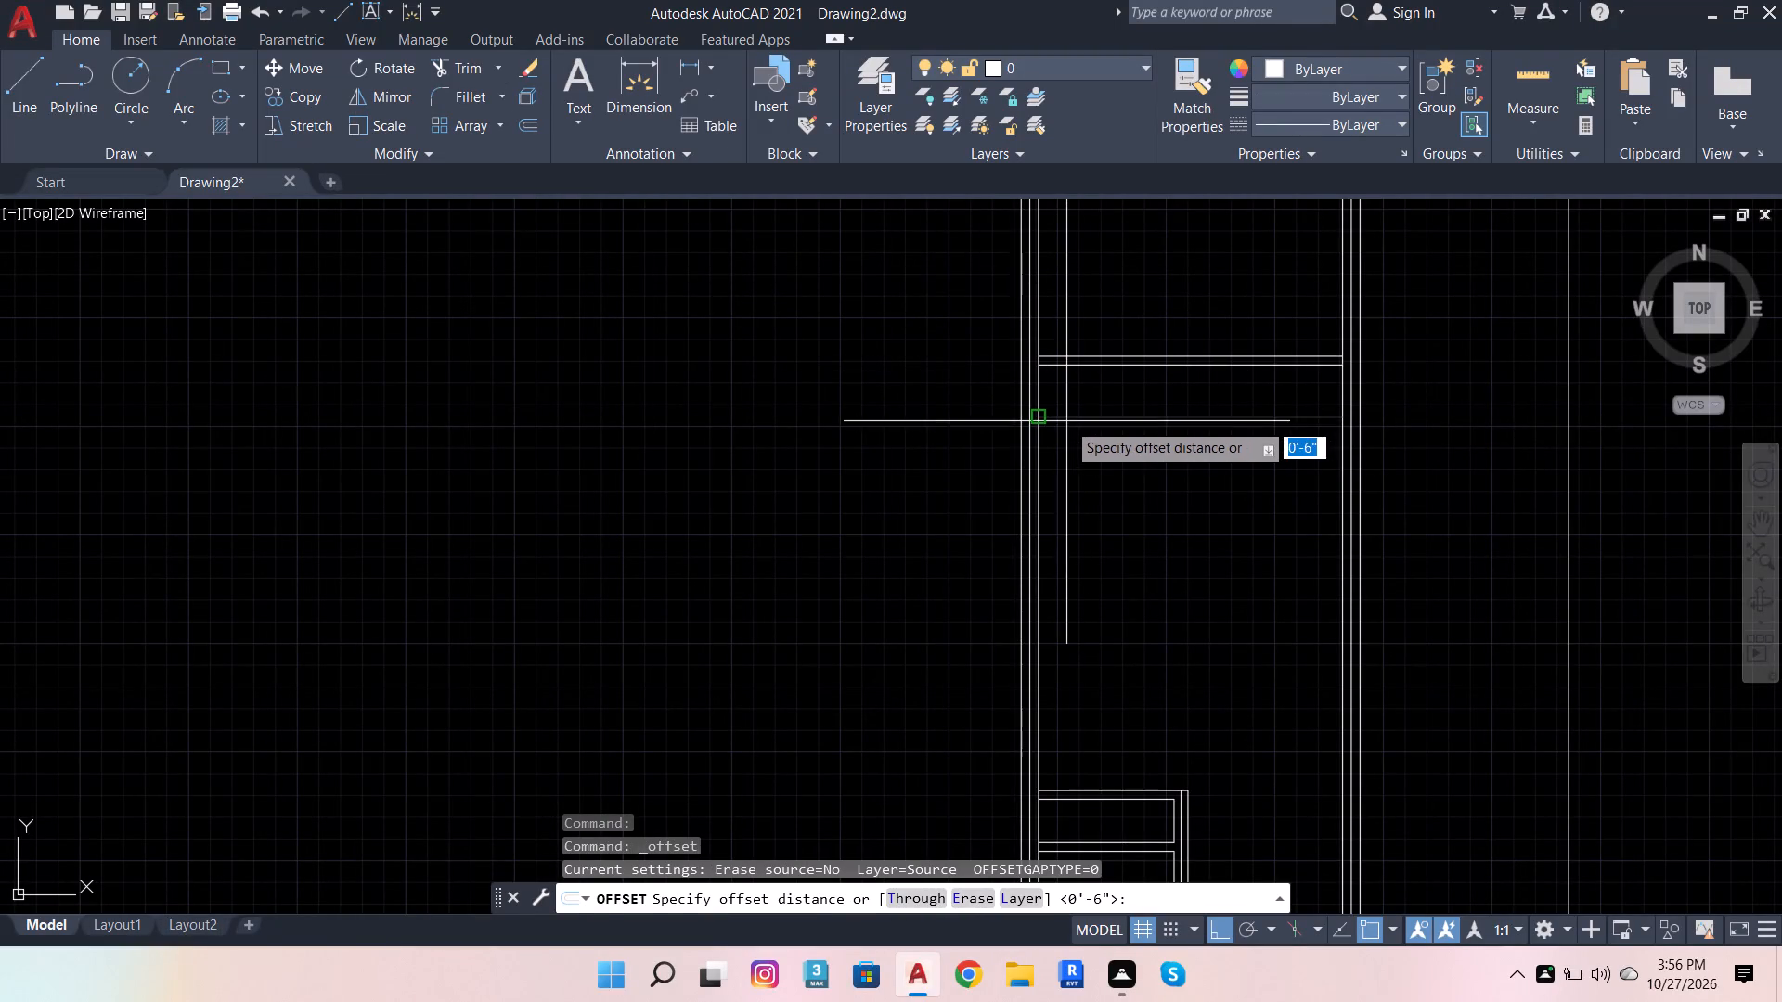
pyautogui.click(1061, 415)
pyautogui.write('.6')
pyautogui.press('Return')
pyautogui.moveTo(1127, 420); pyautogui.dragTo(1127, 445)
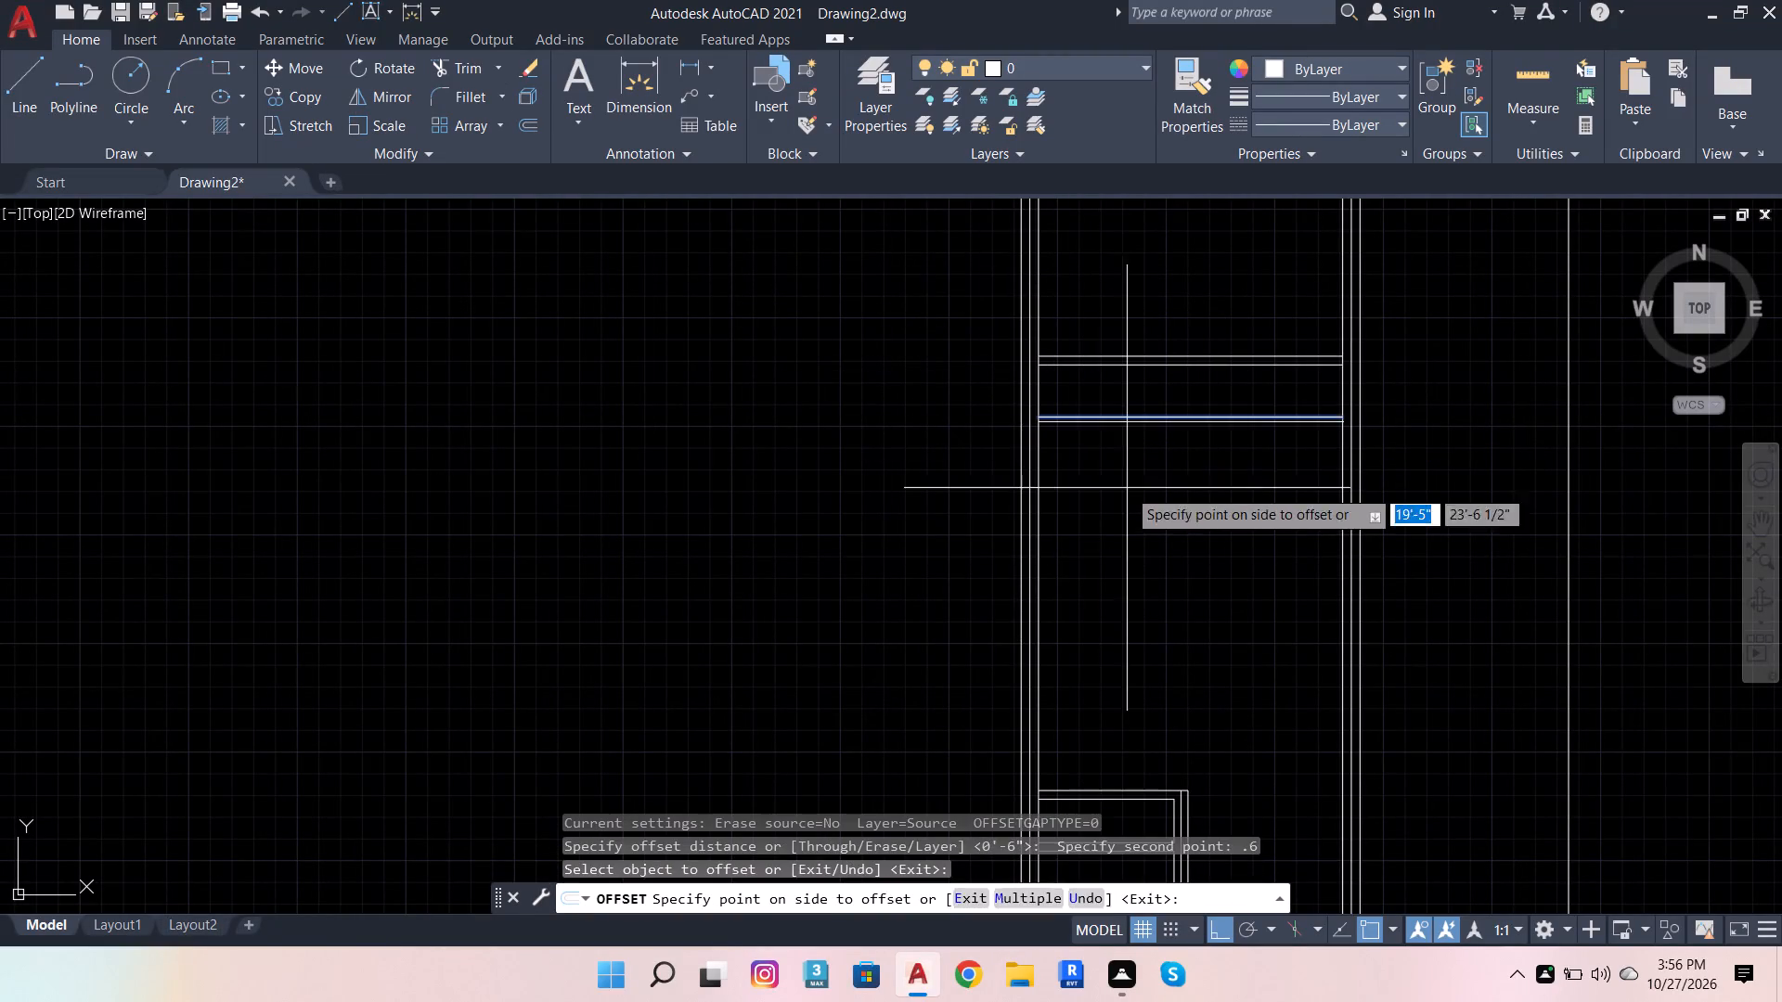
pyautogui.click(1127, 506)
# Offset the upper shelf's top line downward by 0.6" and leave the Offset command.
pyautogui.scroll(2, 1234, 338)
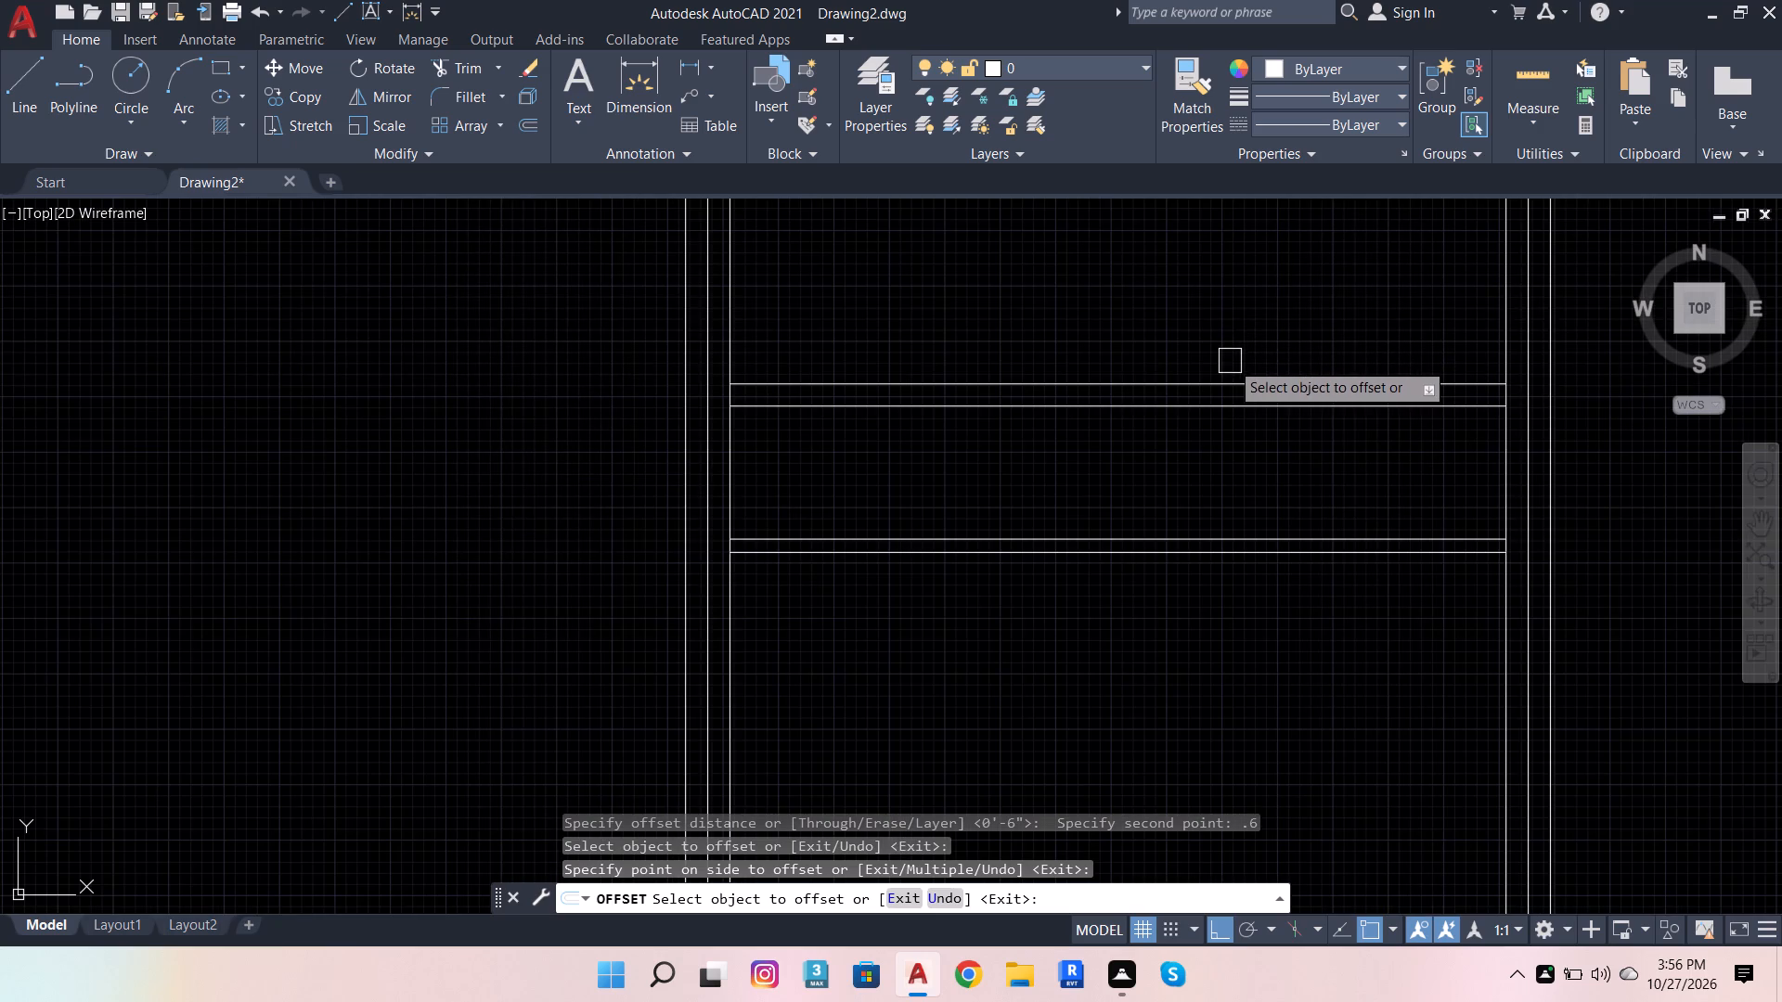
pyautogui.moveTo(1220, 375); pyautogui.dragTo(1214, 400)
pyautogui.click(1197, 474)
pyautogui.scroll(2, 1194, 439)
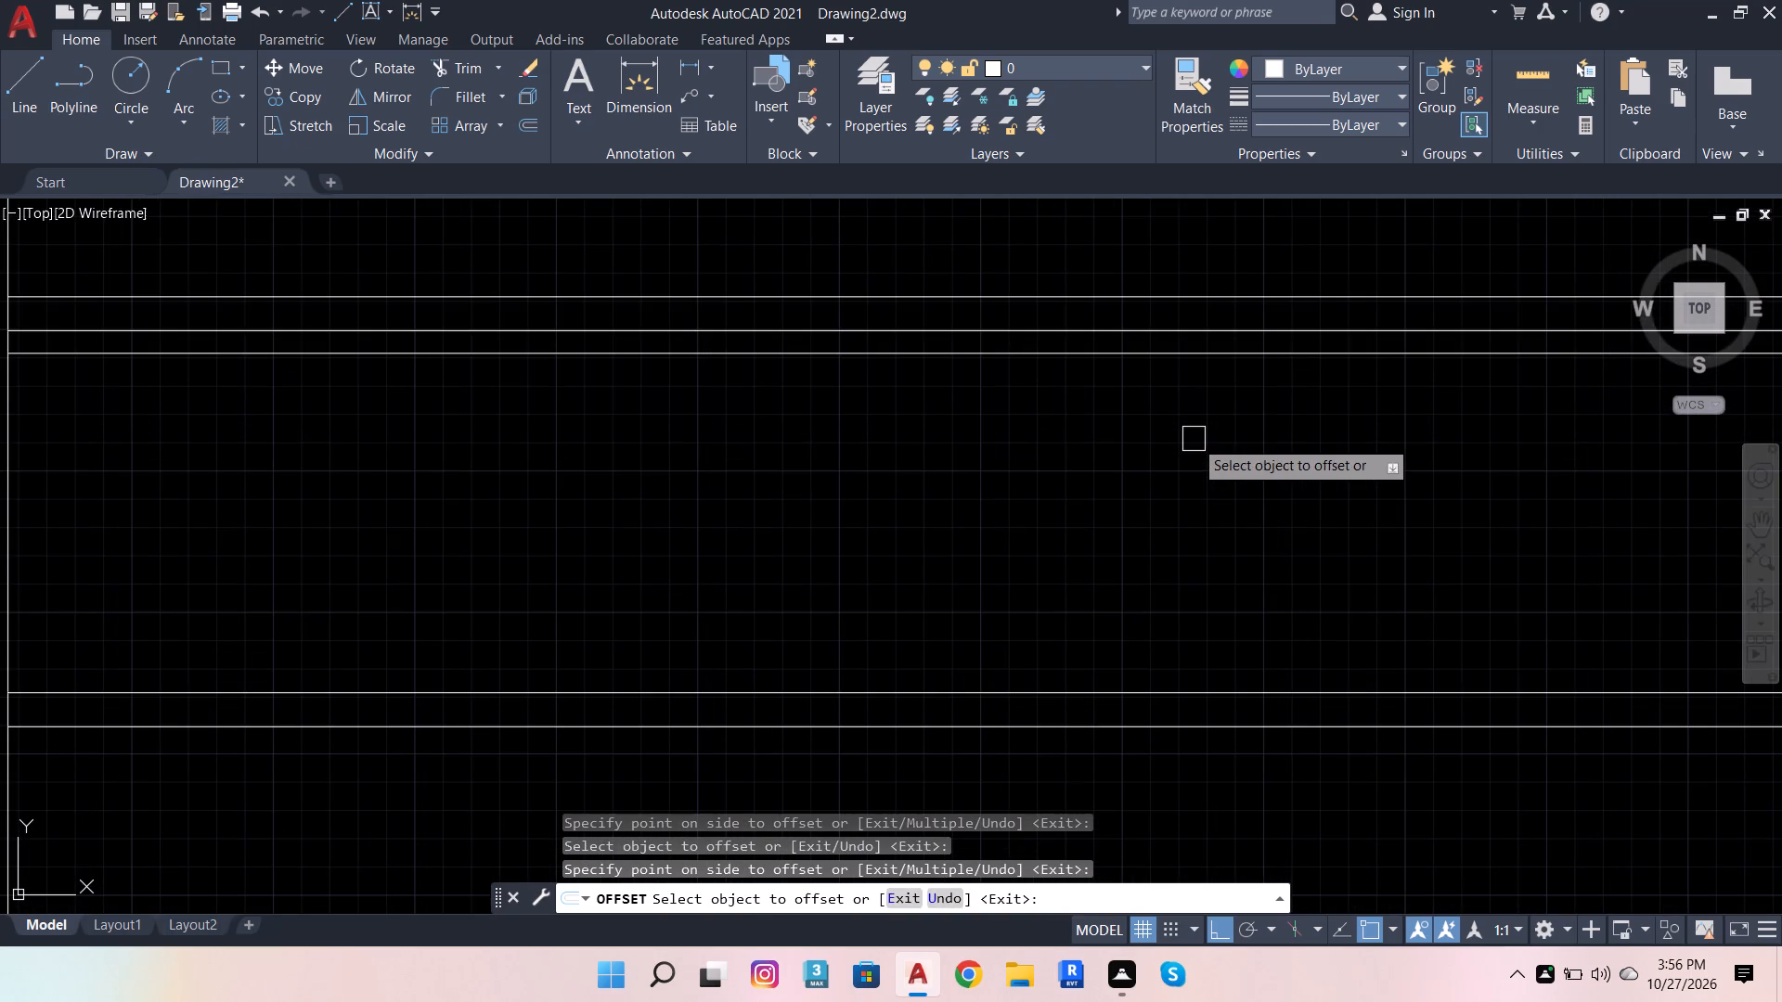
pyautogui.press('Escape')
pyautogui.press('Escape')
pyautogui.press('Escape')
pyautogui.press('Escape')
# Delete the upper shelf's original lower line, just below the new 0.6" offset line.
pyautogui.click(1219, 366)
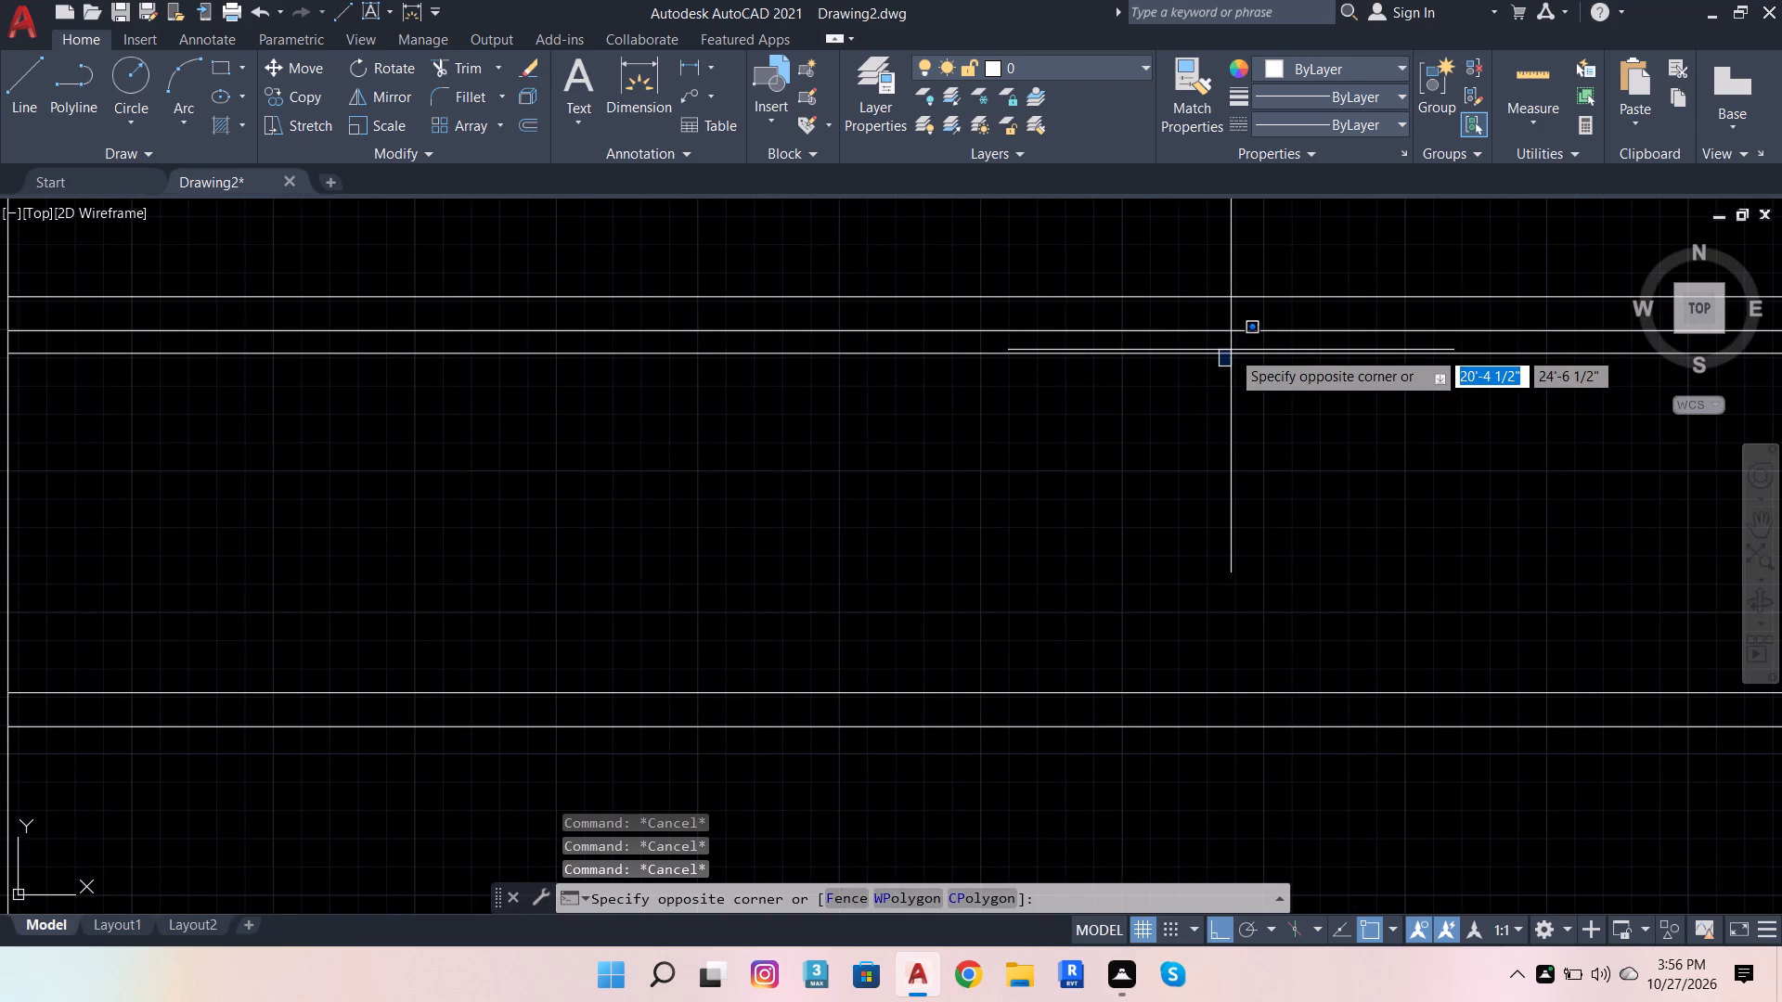
pyautogui.click(1231, 350)
pyautogui.click(1219, 371)
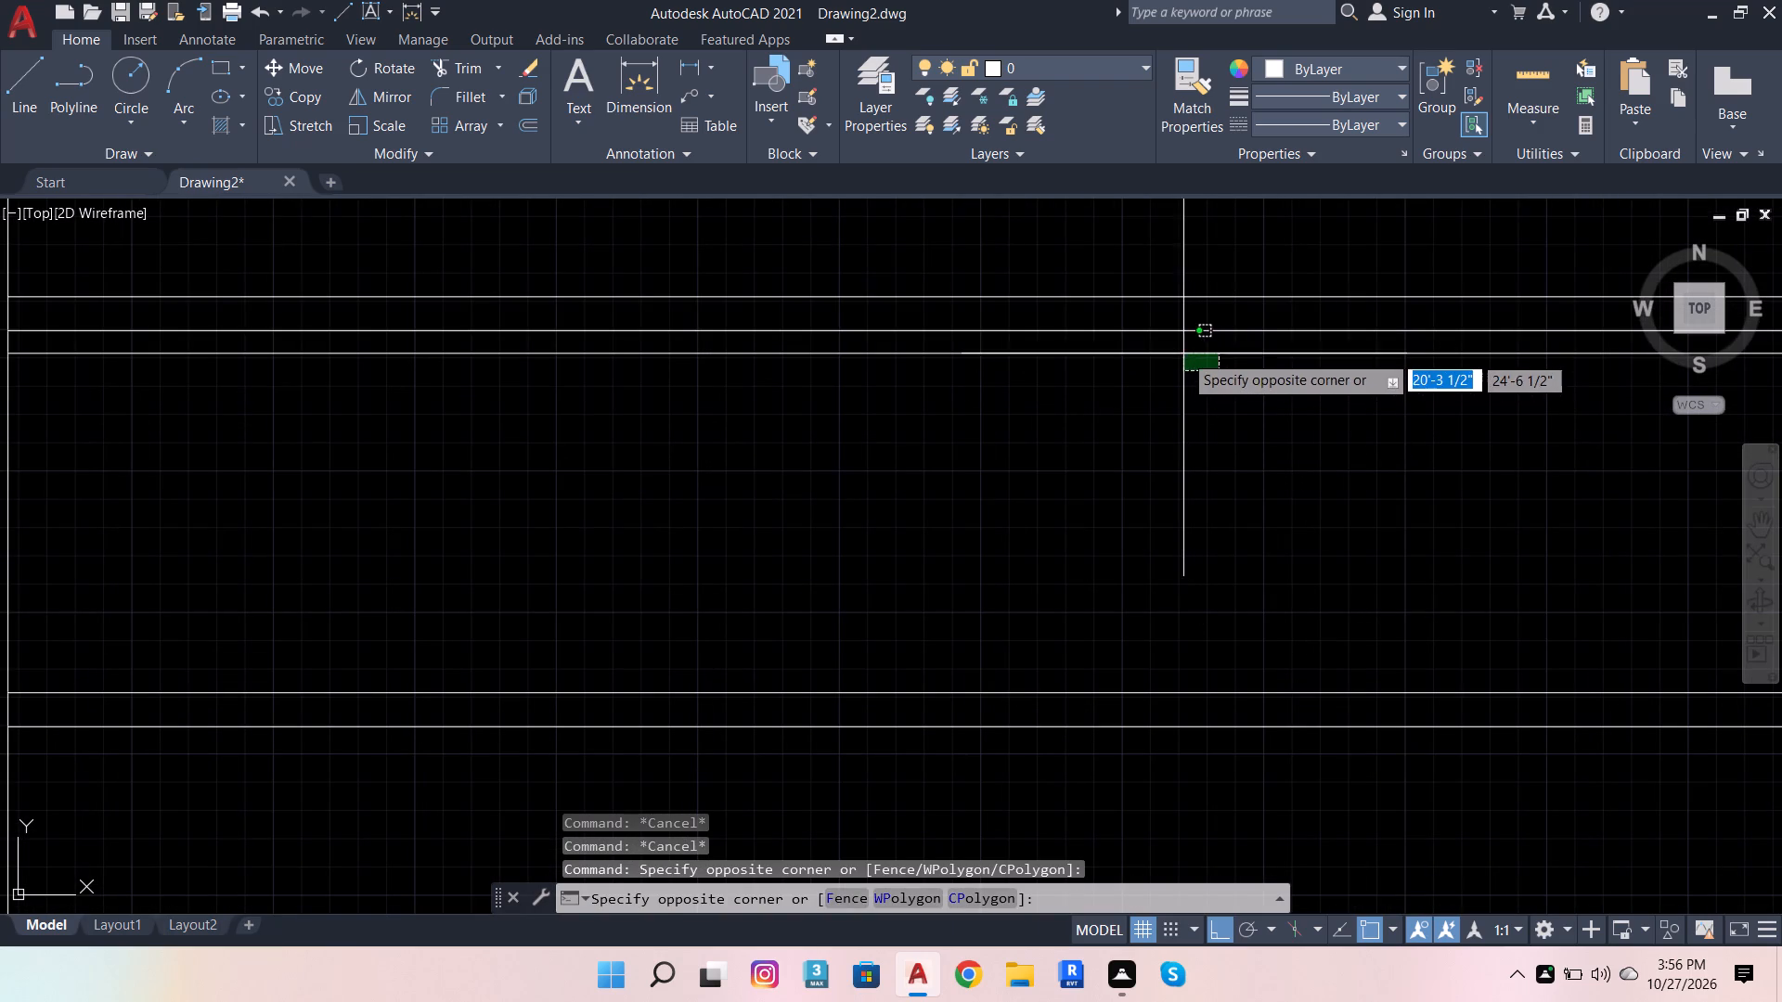
pyautogui.click(1175, 340)
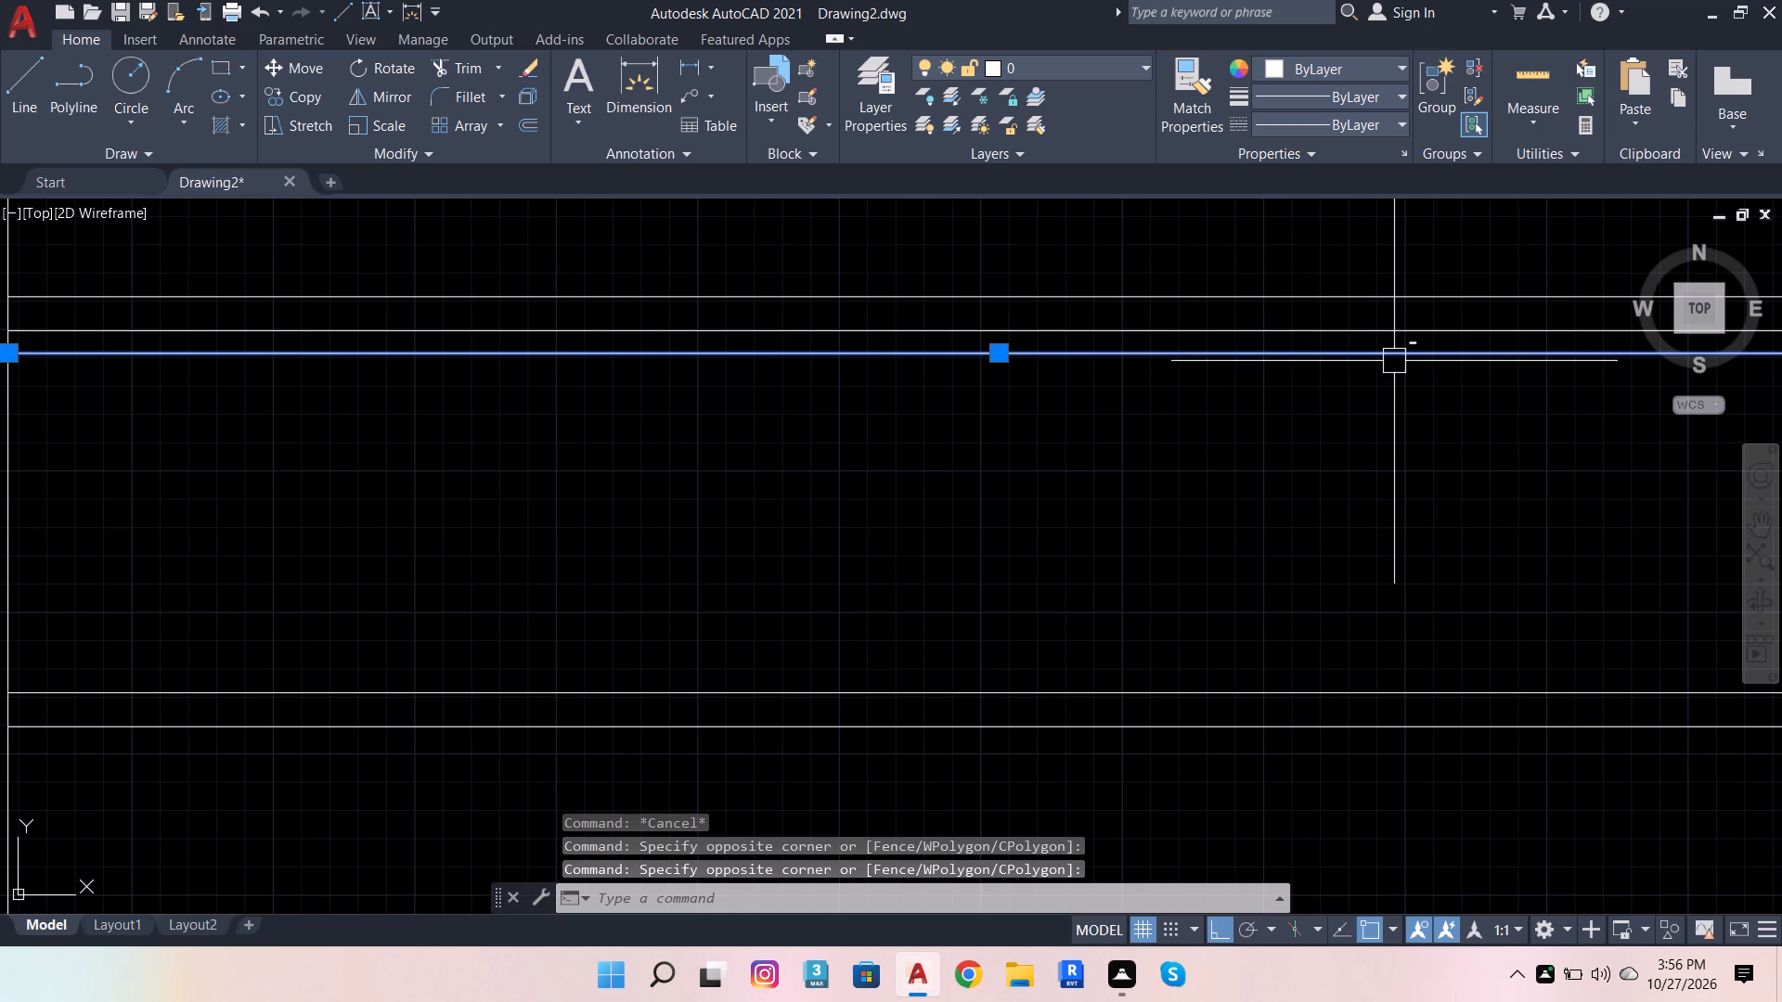
pyautogui.hotkey('shift', 'Delete')
pyautogui.scroll(-5, 753, 507)
pyautogui.scroll(-2, 848, 533)
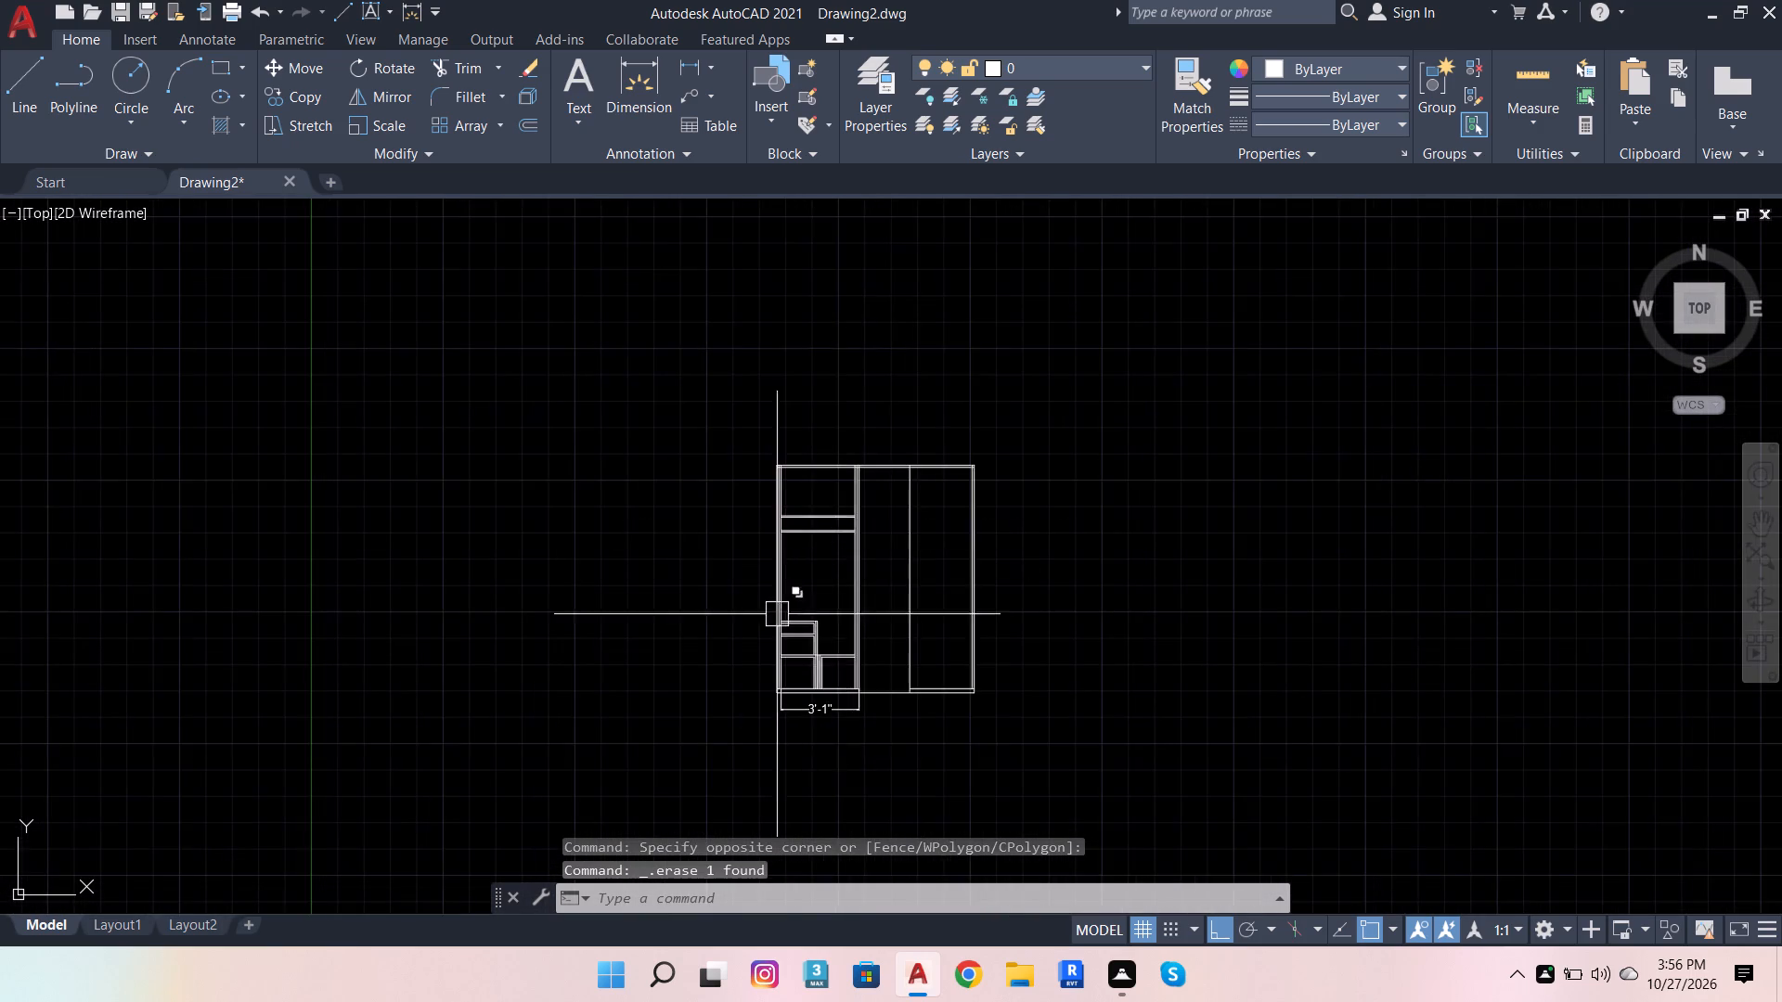
# Extend the left bay's upper shelf and rail lines across the middle and right bays to the far-right upright.
pyautogui.scroll(2, 777, 614)
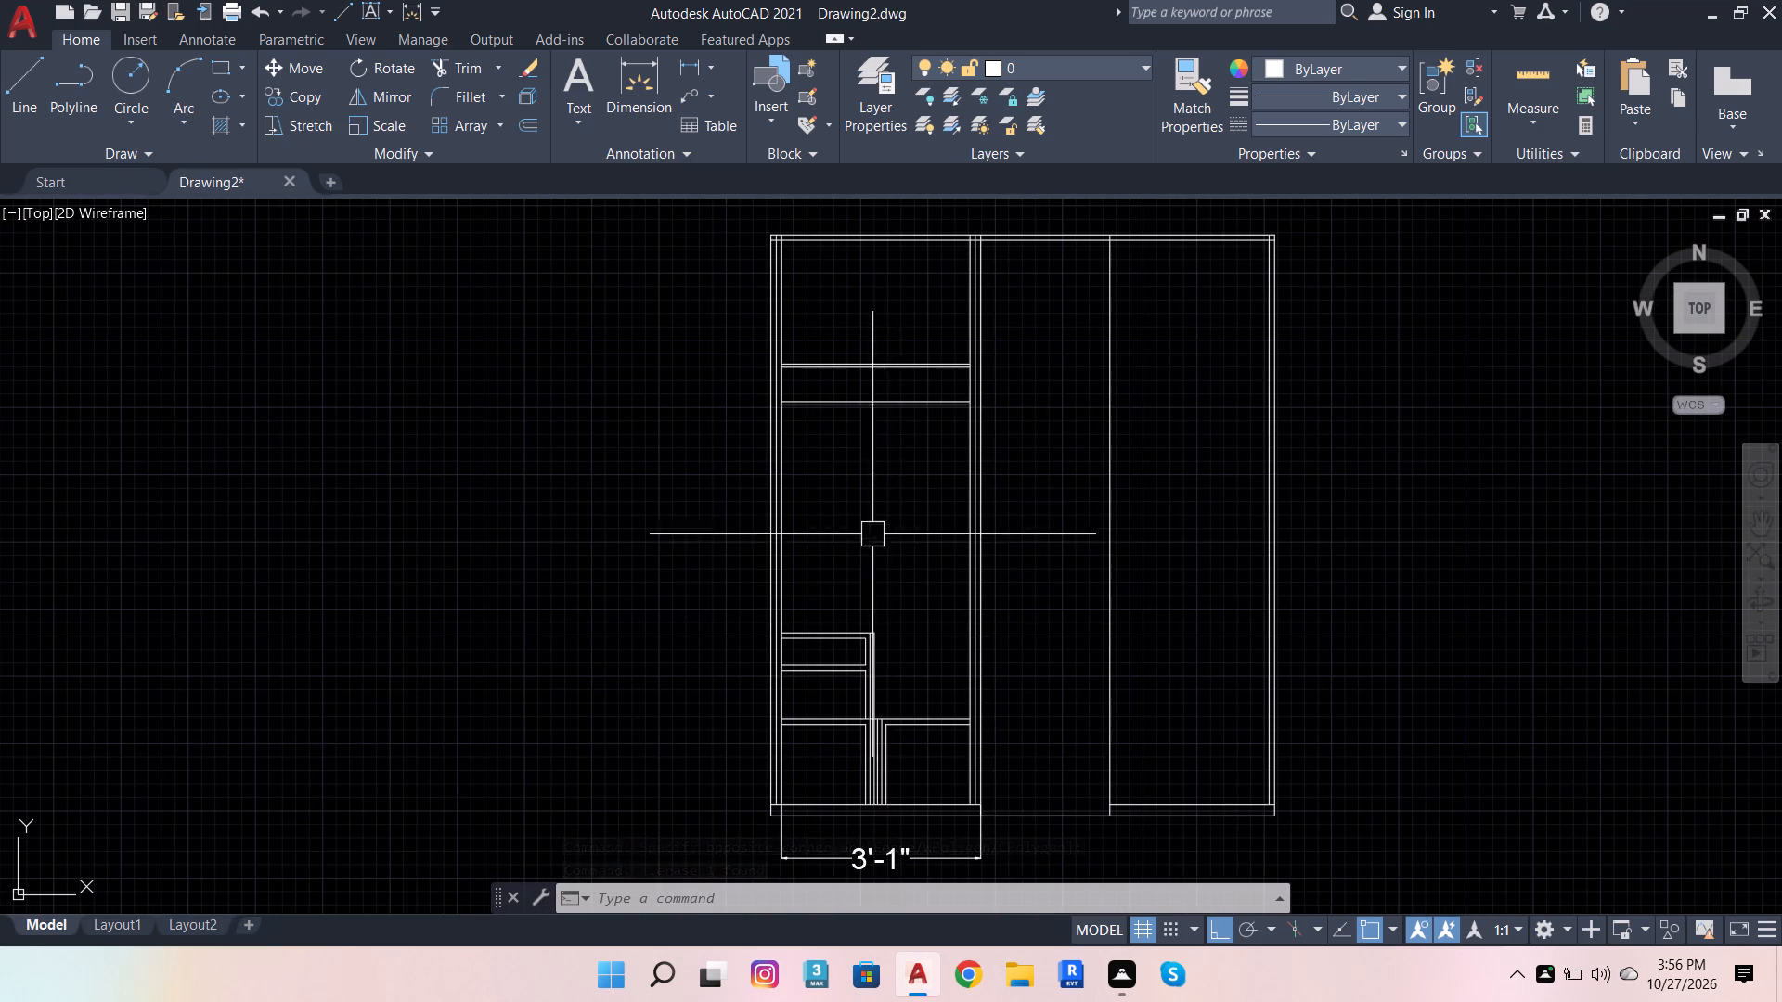
pyautogui.scroll(3, 928, 283)
pyautogui.scroll(-3, 895, 274)
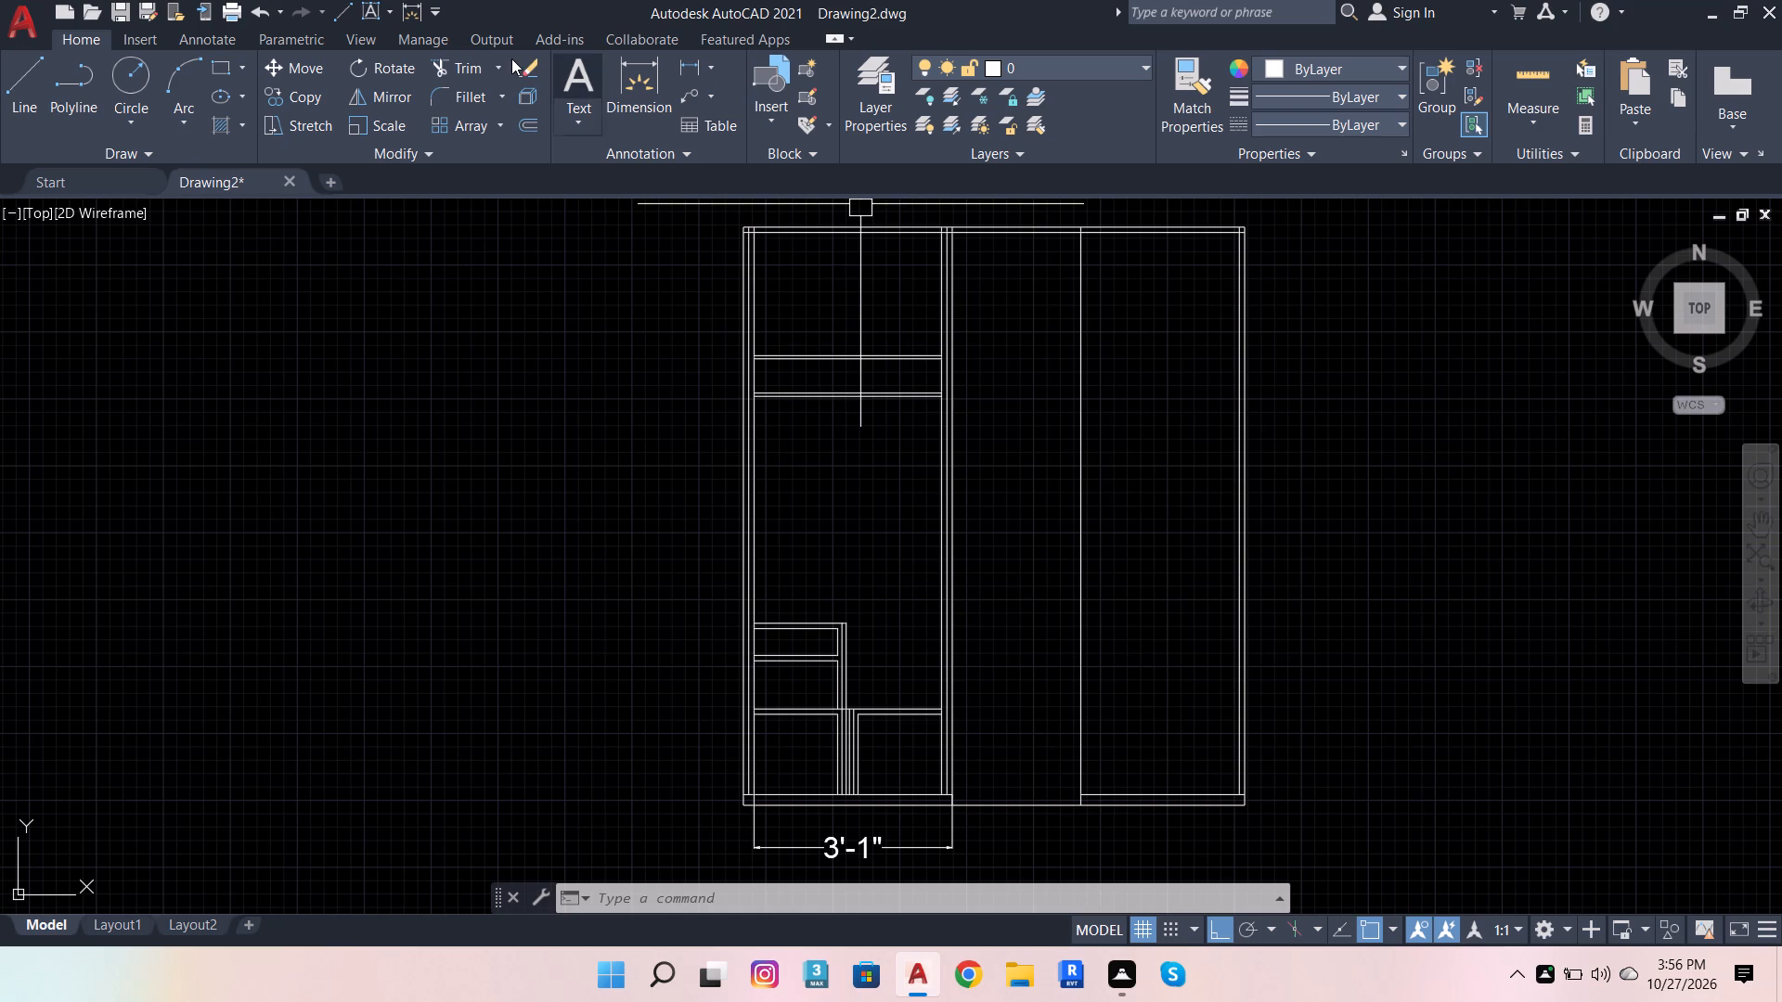
pyautogui.click(458, 71)
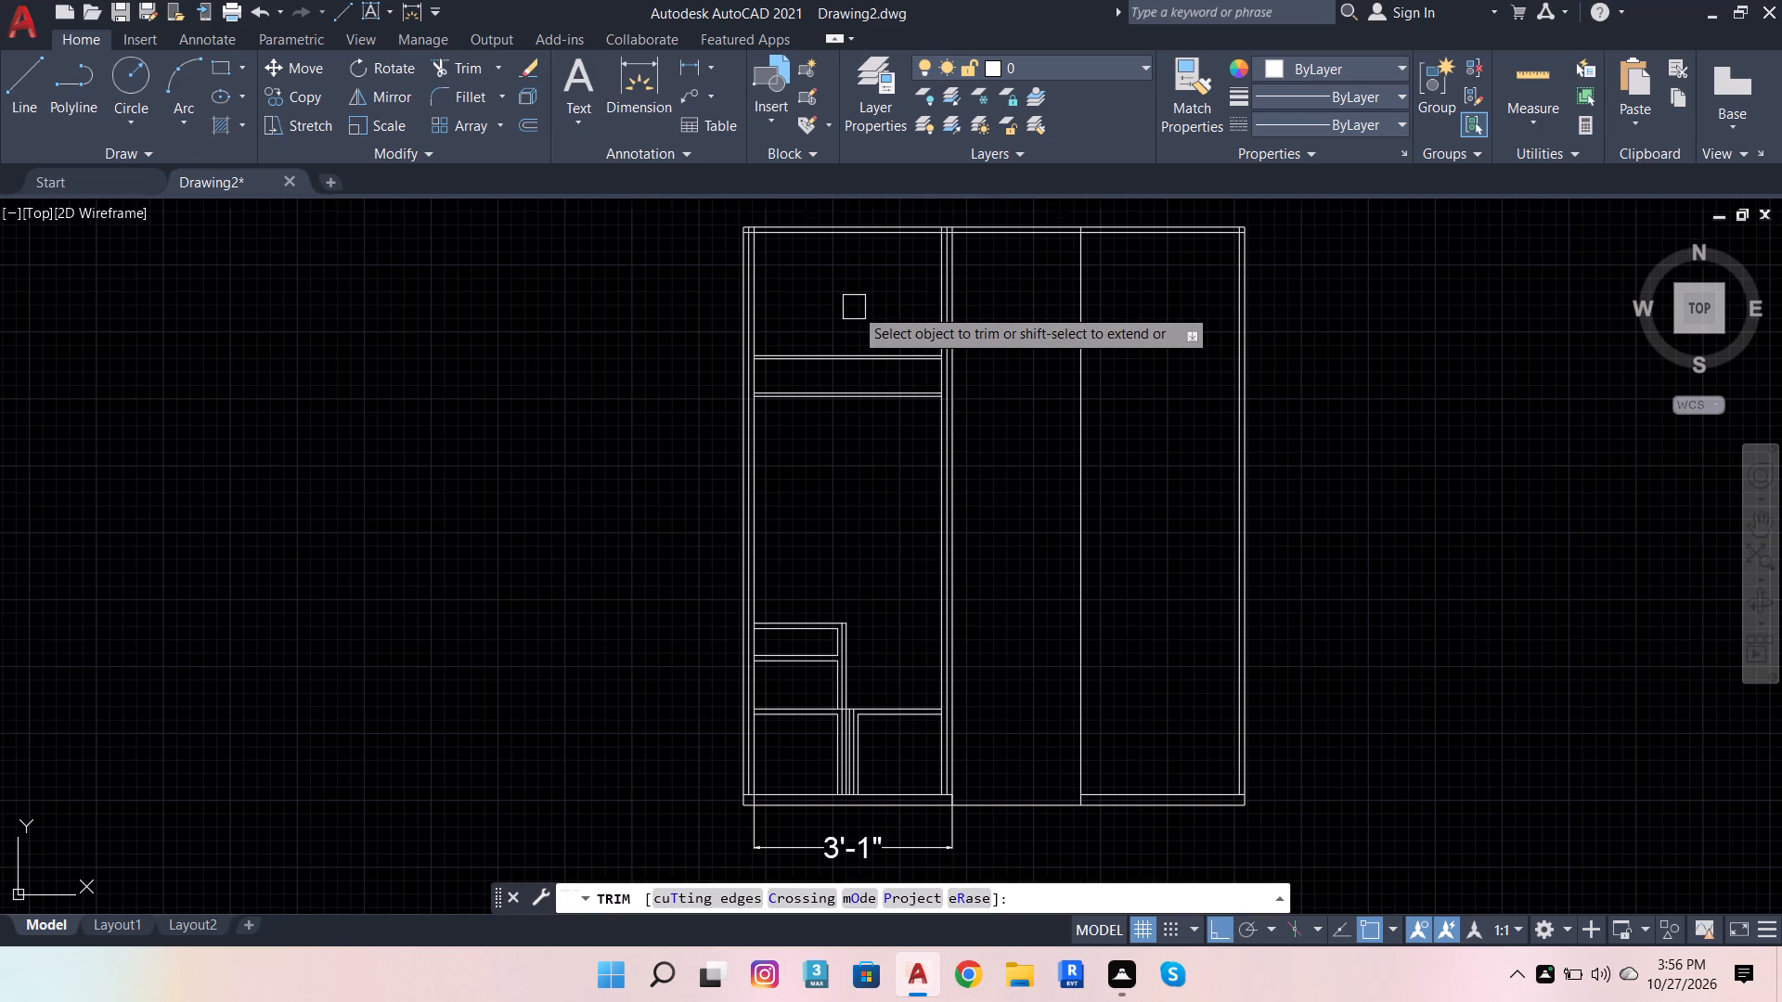
pyautogui.scroll(1, 854, 307)
pyautogui.scroll(-2, 197, 546)
pyautogui.scroll(3, 481, 481)
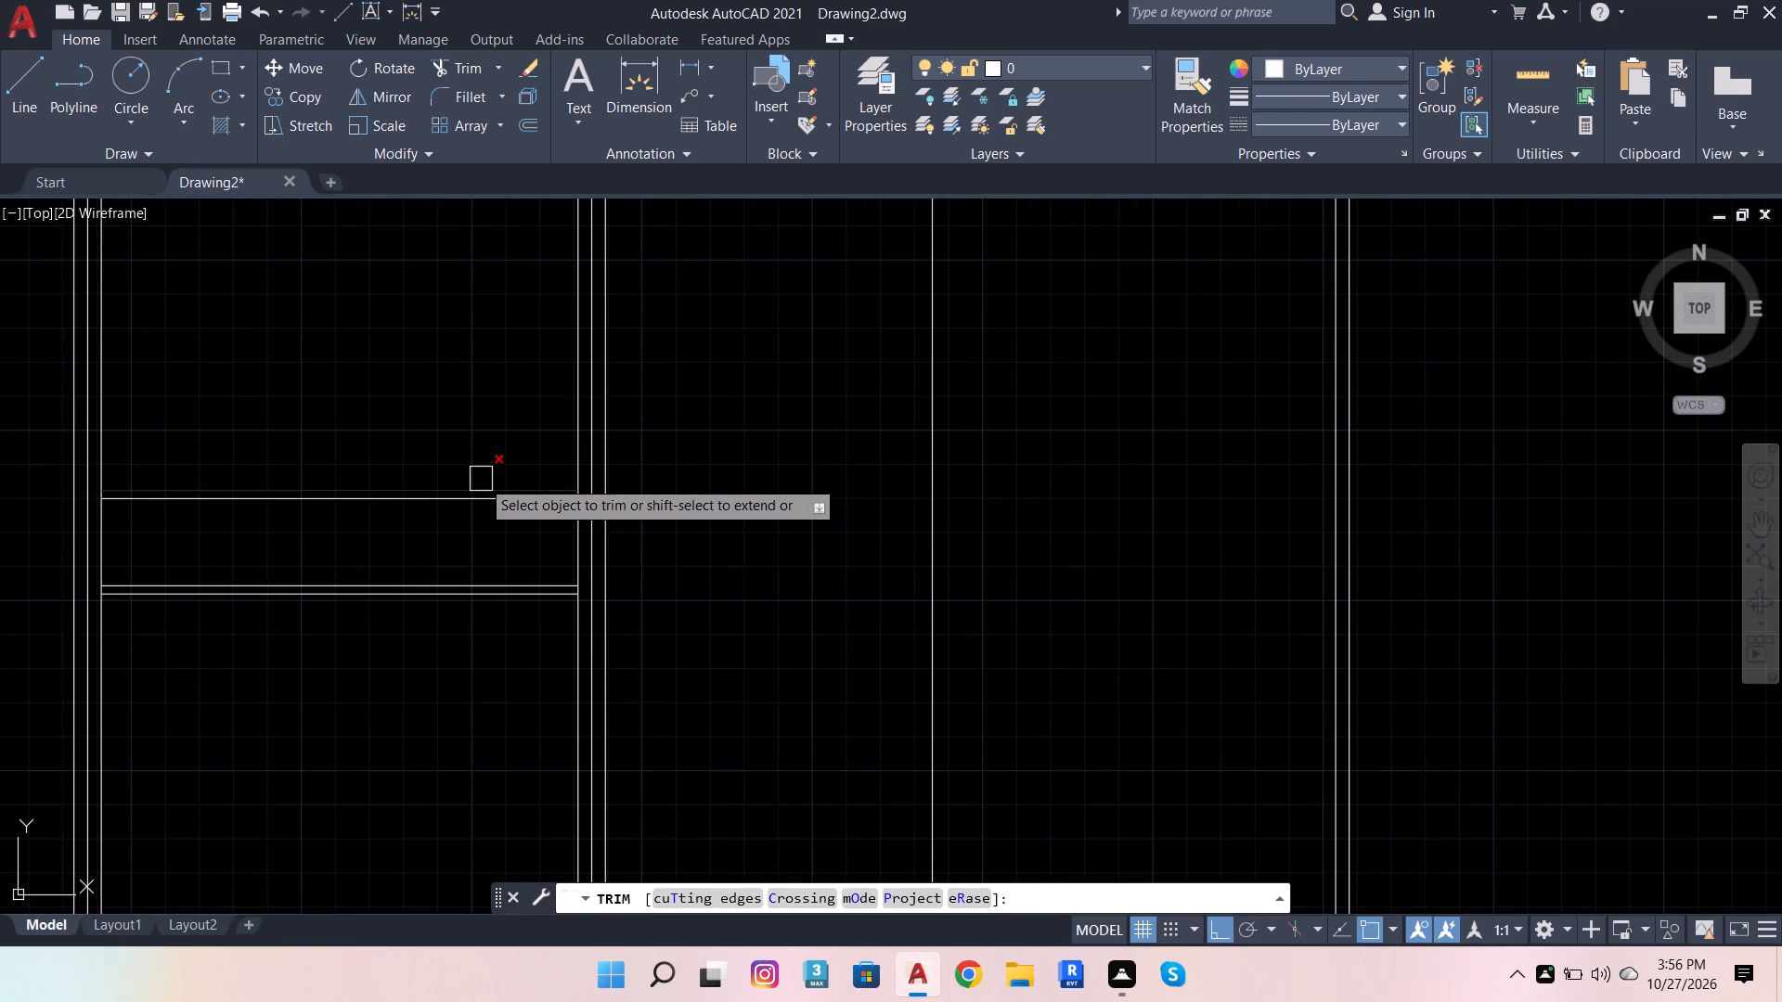
pyautogui.keyDown('shift'); pyautogui.moveTo(514, 411); pyautogui.dragTo(507, 519); pyautogui.keyUp('shift')
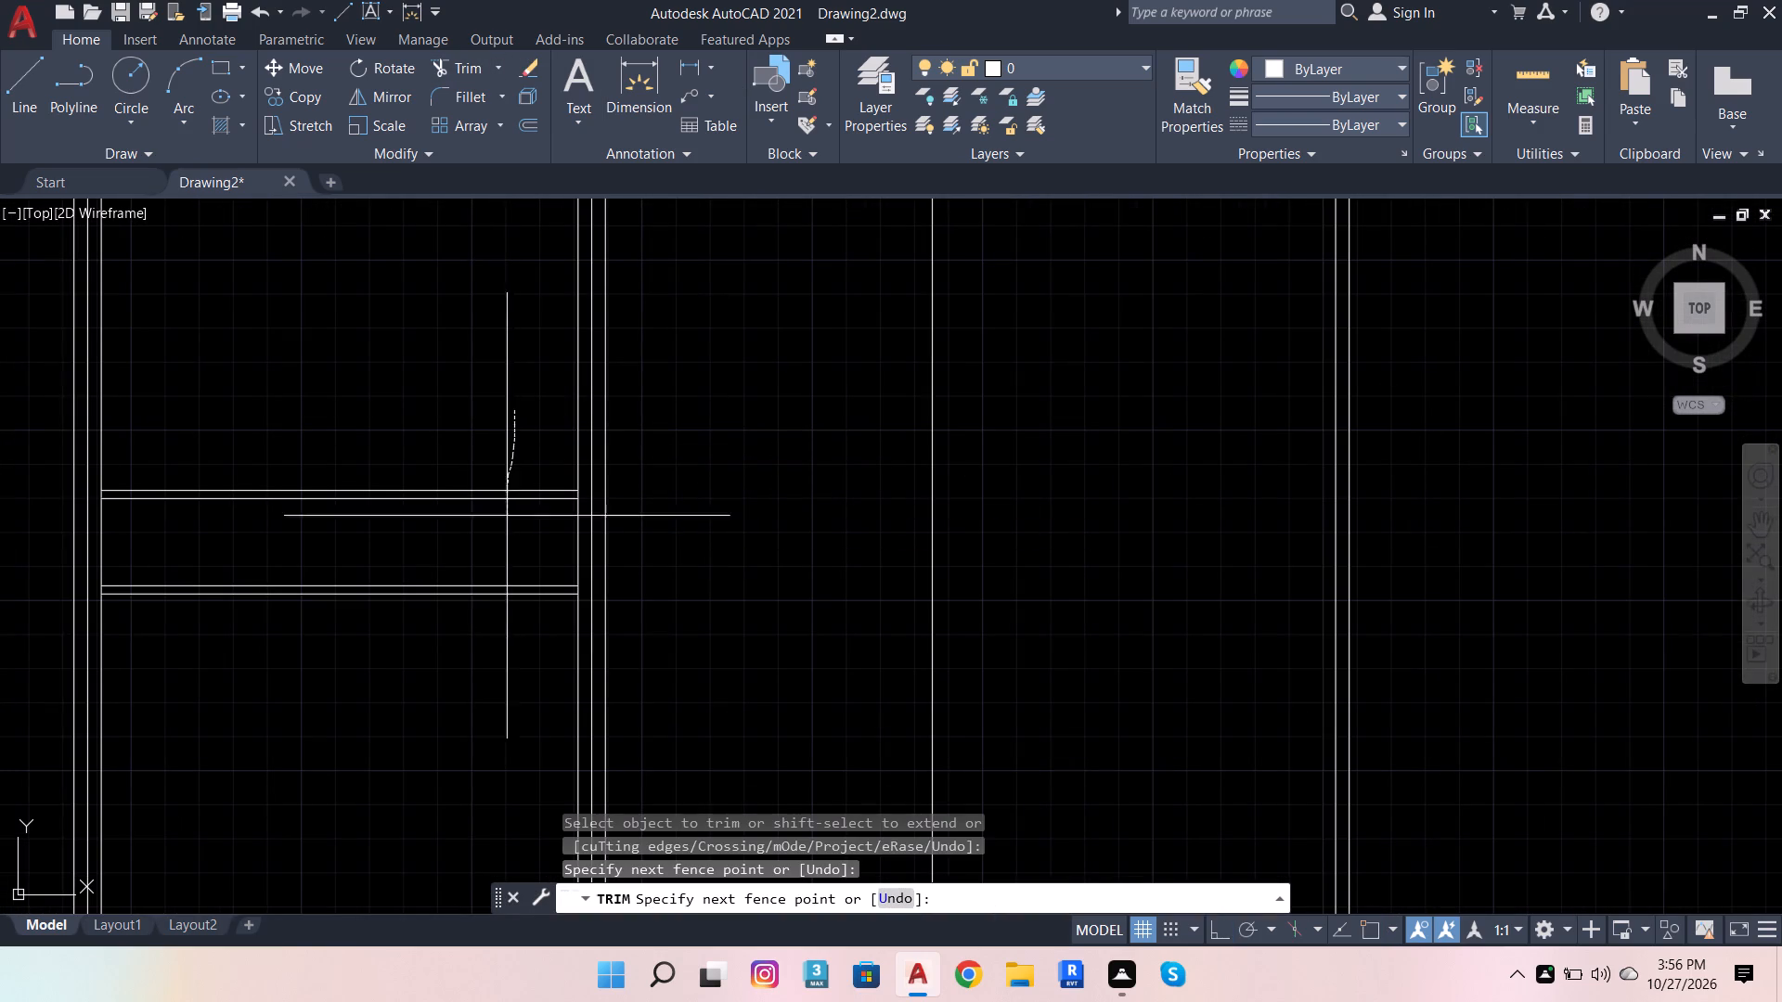
pyautogui.keyDown('shift'); pyautogui.moveTo(507, 519); pyautogui.dragTo(516, 628); pyautogui.keyUp('shift')
pyautogui.keyDown('shift'); pyautogui.moveTo(543, 390); pyautogui.dragTo(549, 710); pyautogui.keyUp('shift')
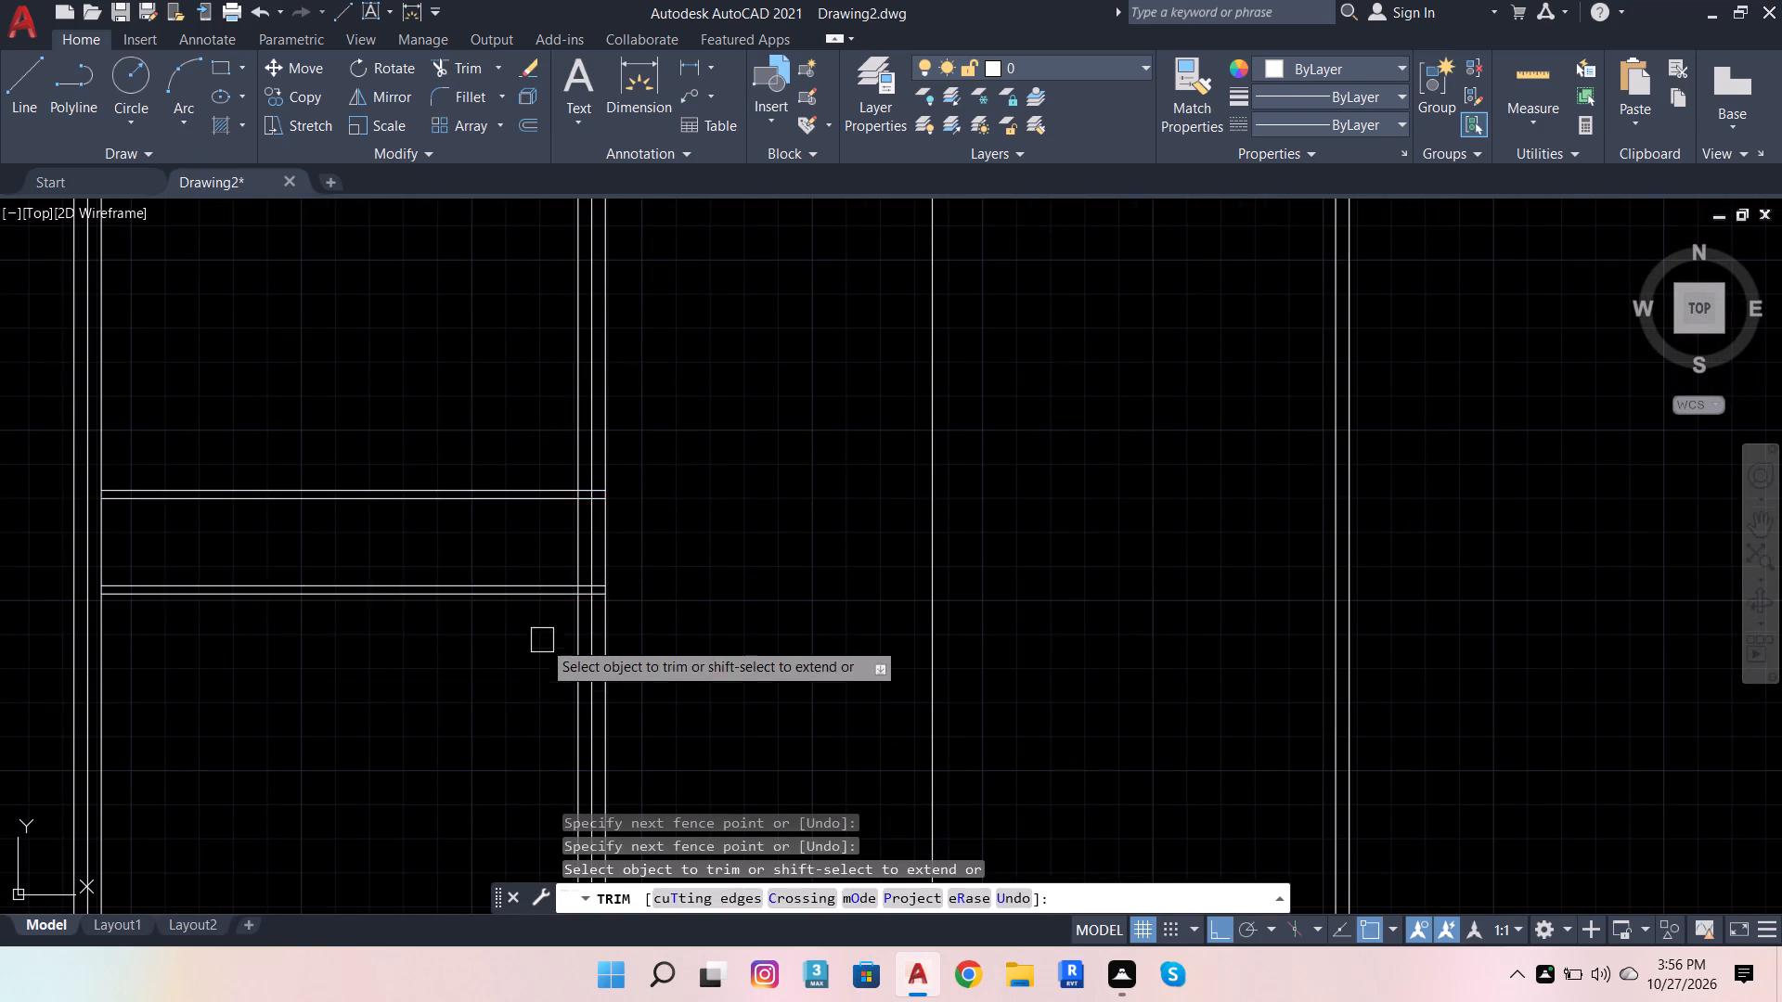
pyautogui.keyDown('shift'); pyautogui.moveTo(484, 417); pyautogui.dragTo(474, 707); pyautogui.keyUp('shift')
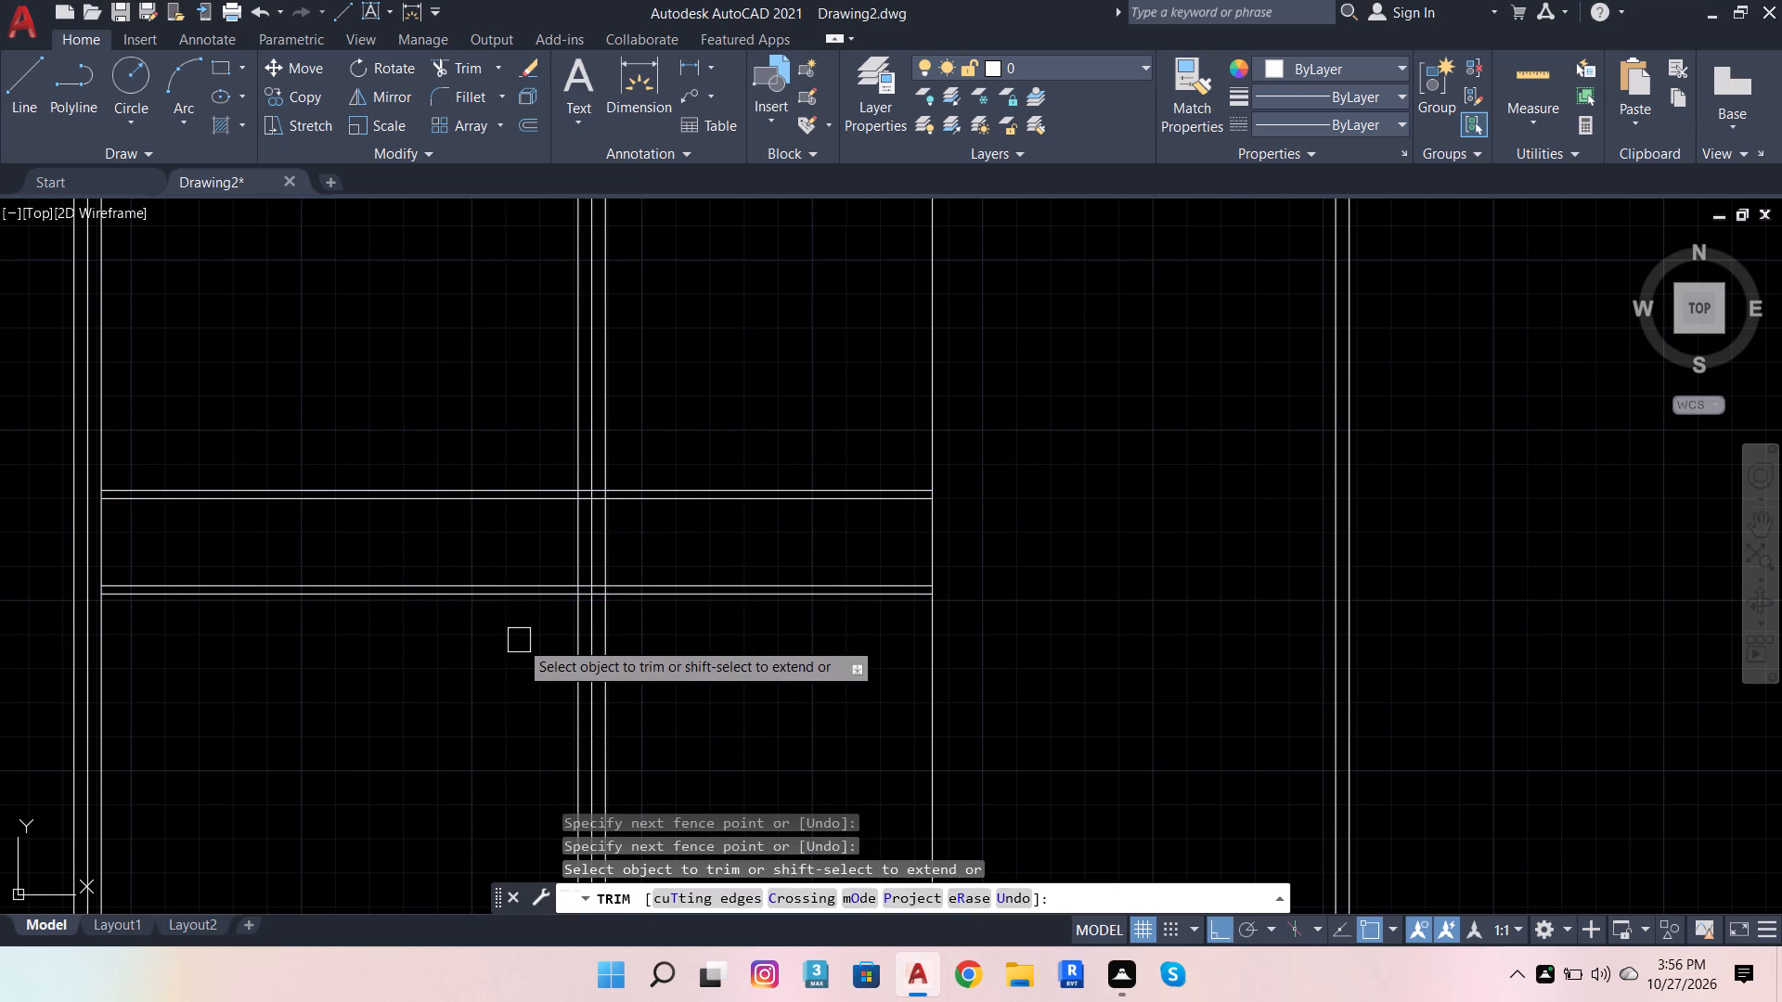
pyautogui.scroll(-3, 519, 640)
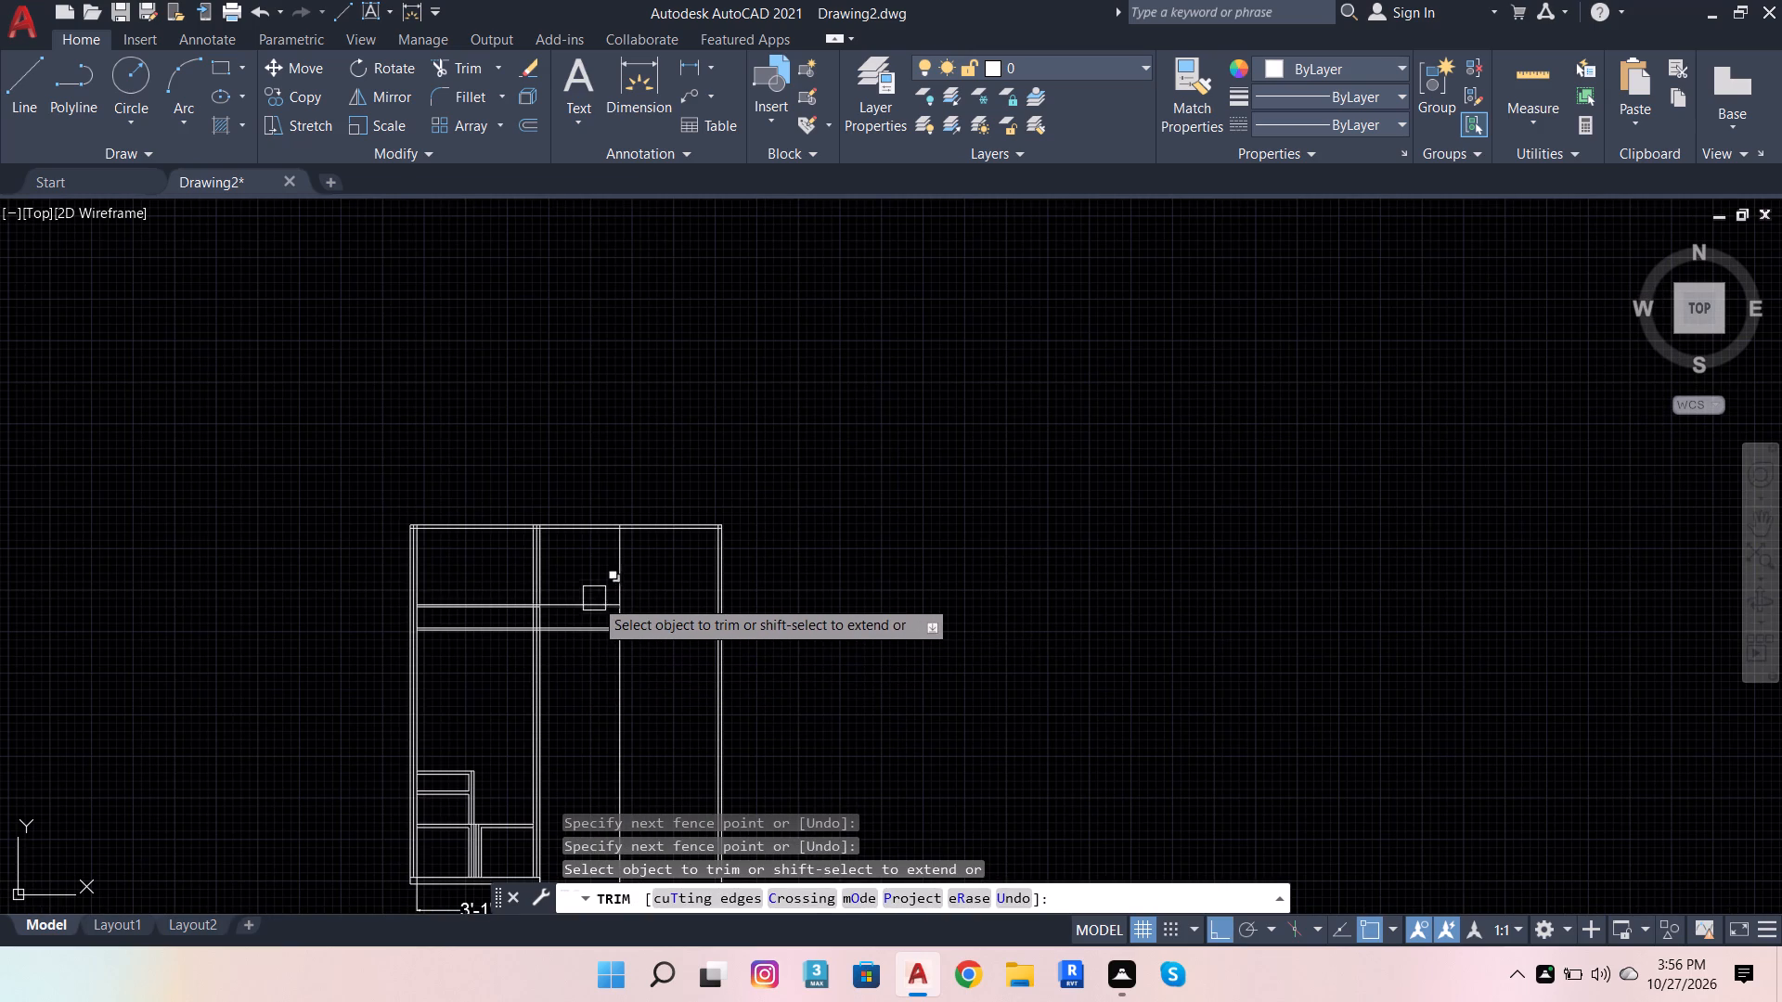
pyautogui.keyDown('shift'); pyautogui.moveTo(595, 571); pyautogui.dragTo(577, 693); pyautogui.keyUp('shift')
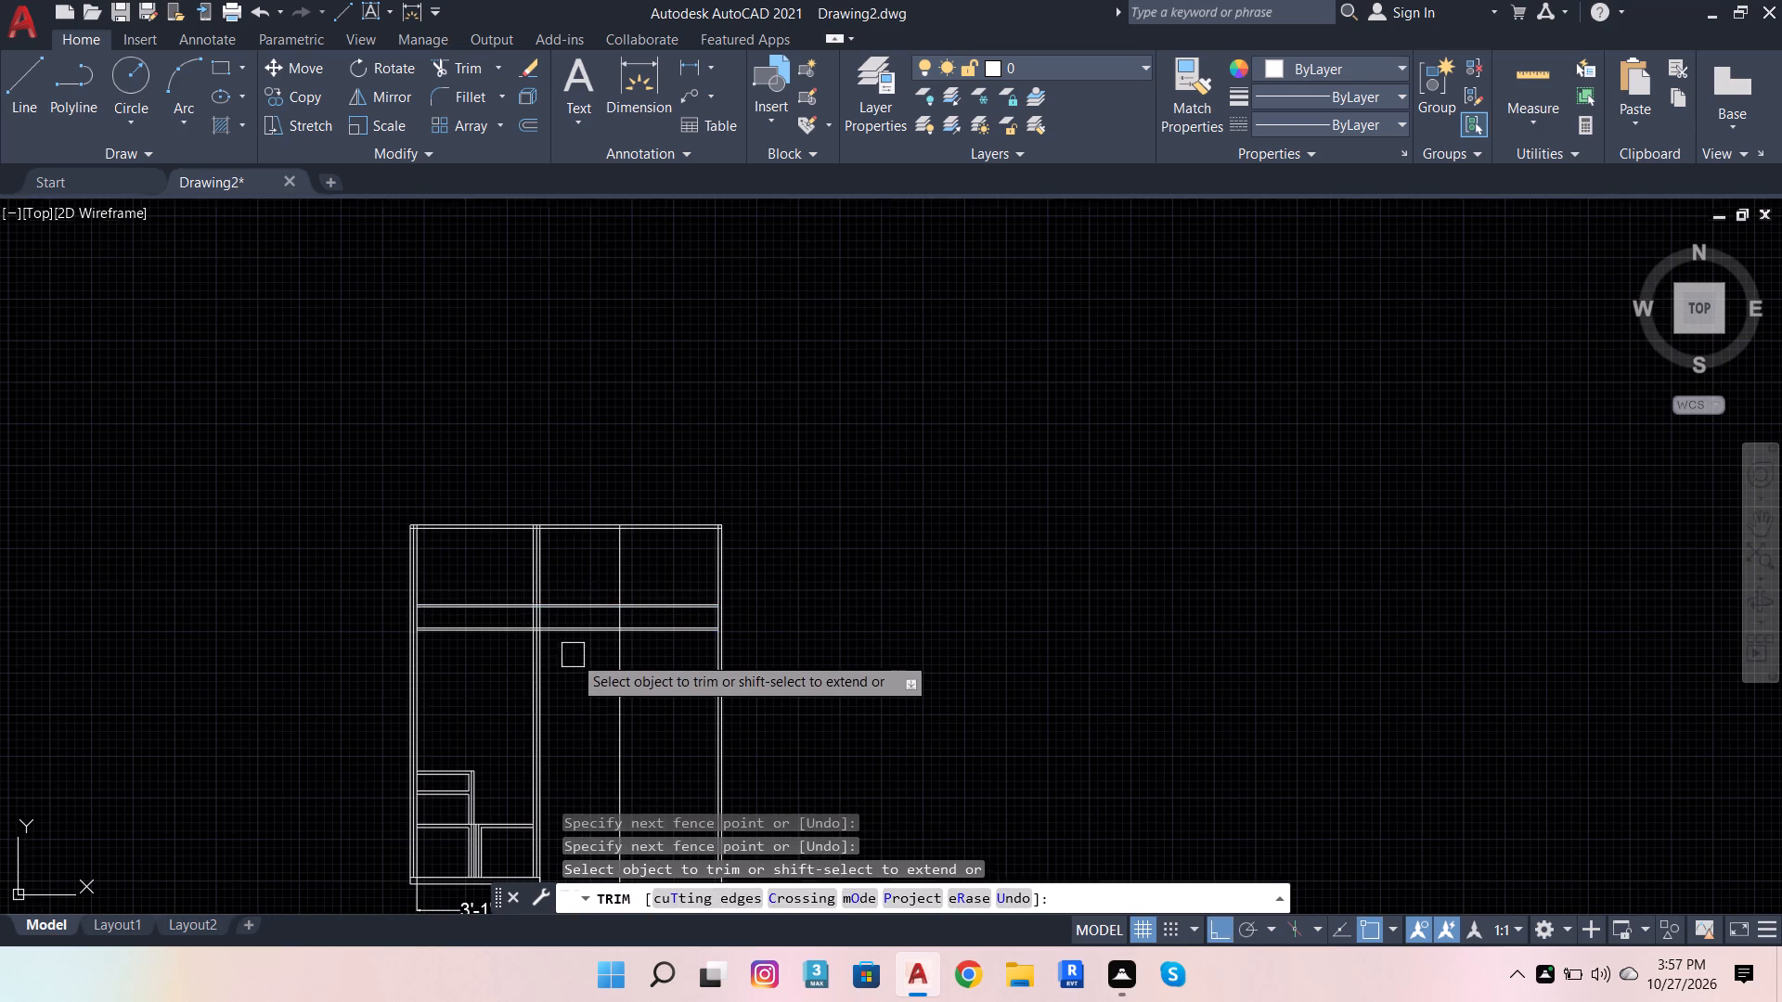
# Trim the extended shelf and rail lines where they cross the upright between the left and middle bays.
pyautogui.scroll(3, 573, 655)
pyautogui.scroll(3, 450, 556)
pyautogui.scroll(3, 264, 545)
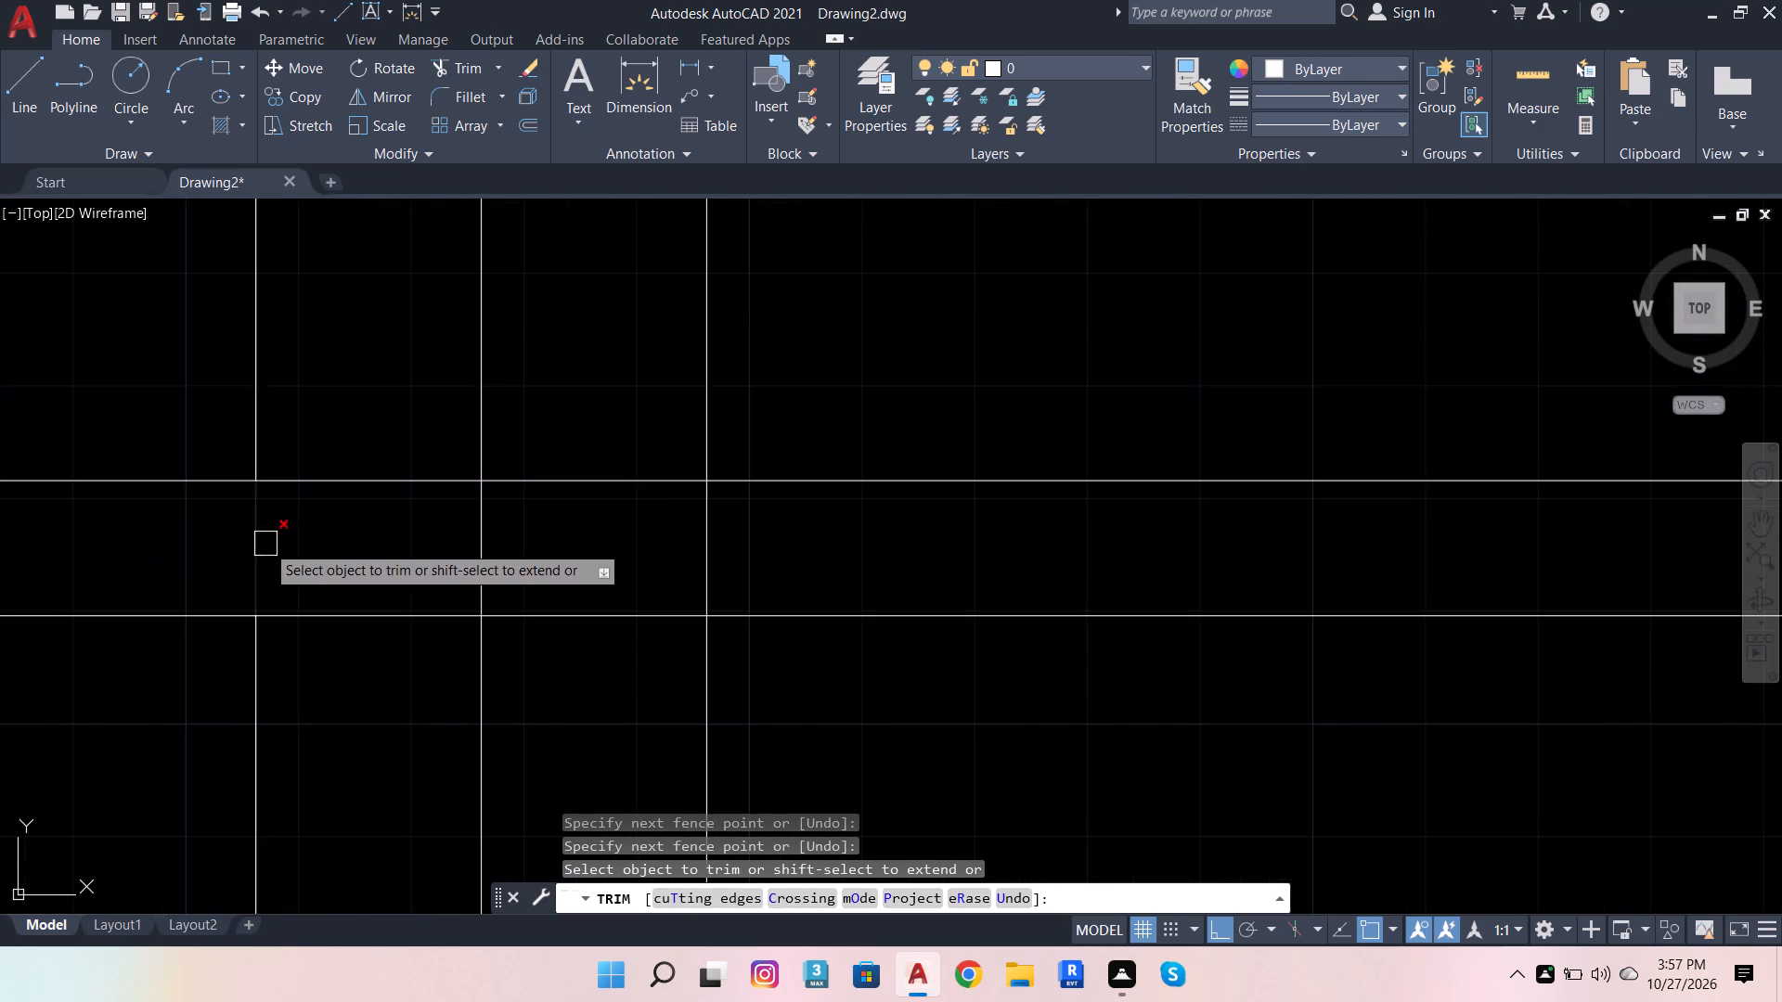
pyautogui.moveTo(334, 455); pyautogui.dragTo(330, 692)
pyautogui.scroll(-3, 541, 616)
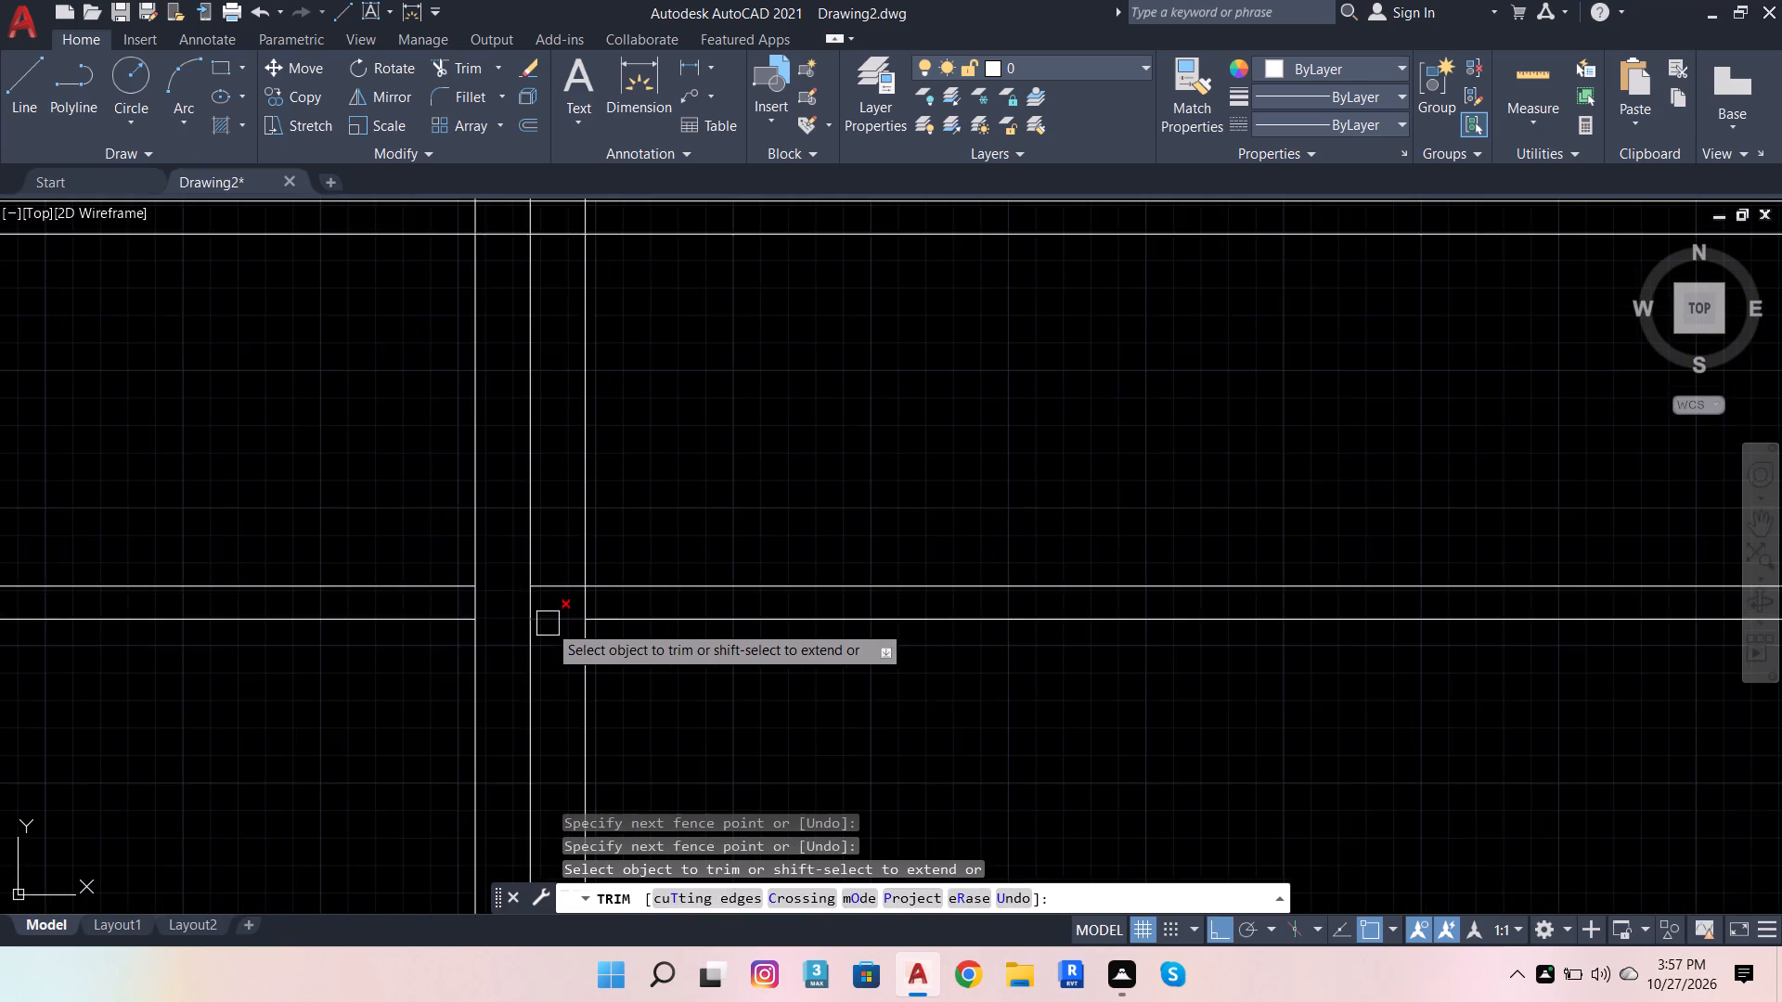
pyautogui.scroll(-2, 547, 614)
pyautogui.scroll(3, 538, 497)
pyautogui.moveTo(506, 289); pyautogui.dragTo(500, 356)
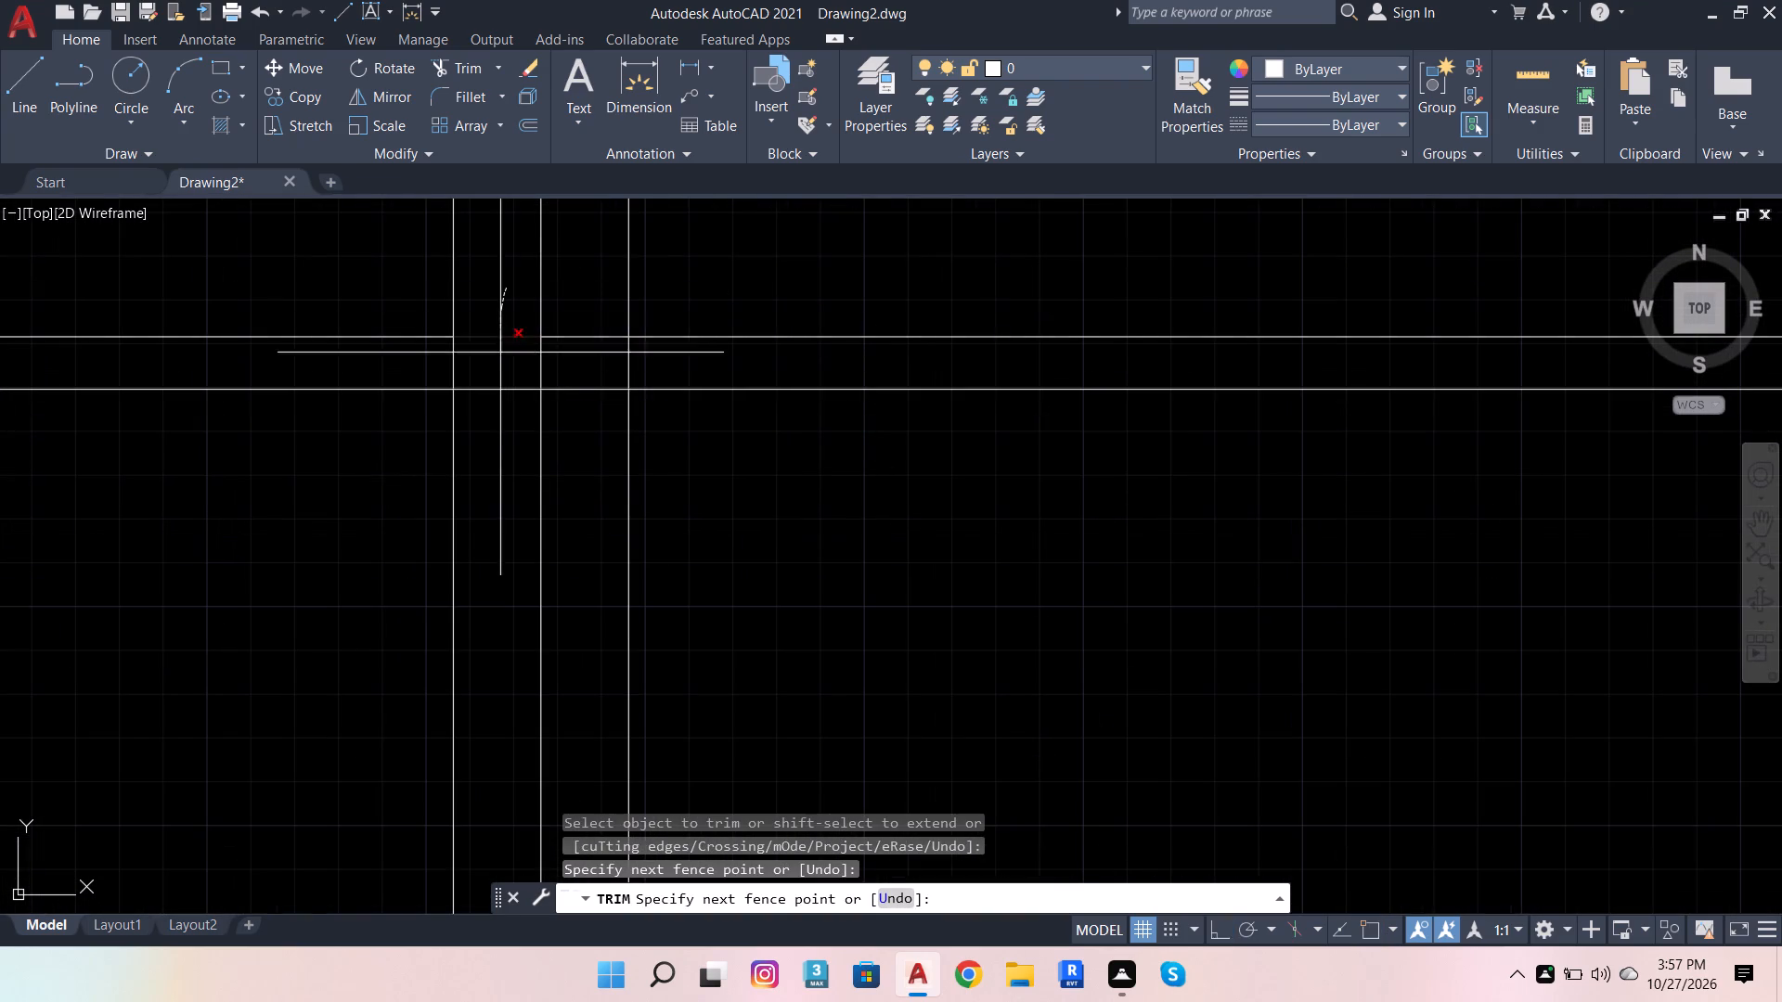
pyautogui.moveTo(500, 356); pyautogui.dragTo(497, 416)
pyautogui.moveTo(589, 287); pyautogui.dragTo(616, 433)
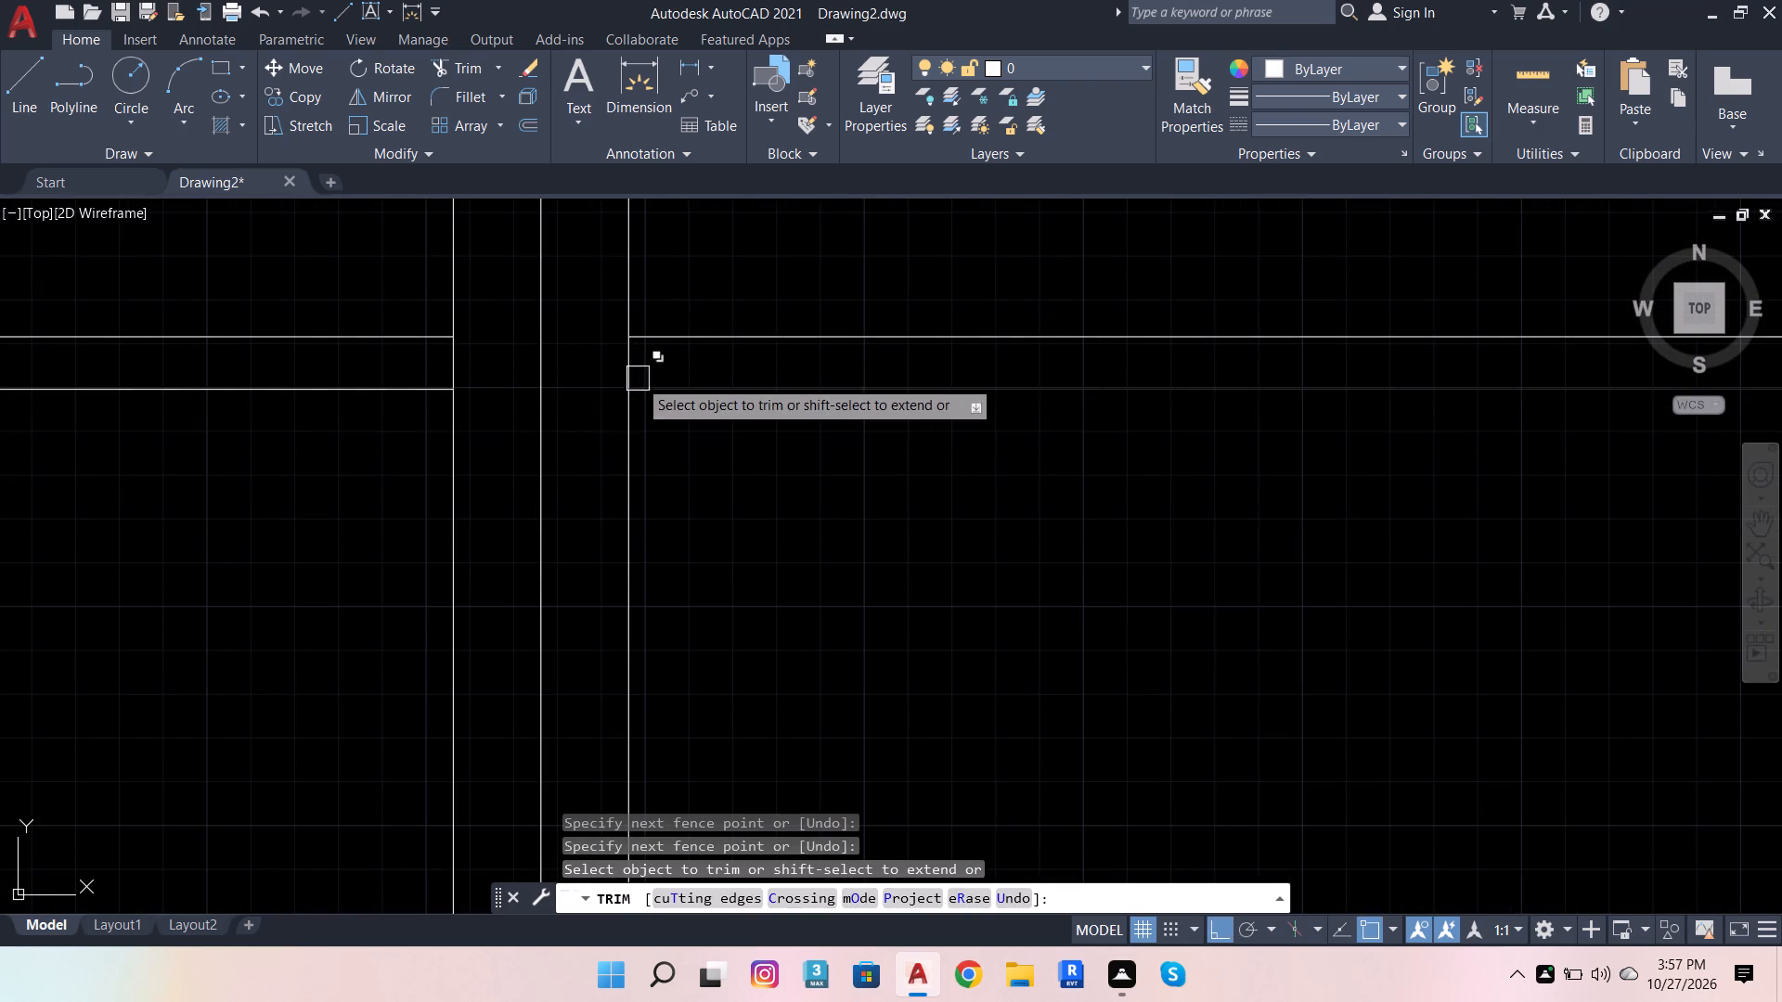
pyautogui.scroll(-3, 639, 378)
pyautogui.scroll(3, 614, 546)
pyautogui.moveTo(643, 427); pyautogui.dragTo(635, 516)
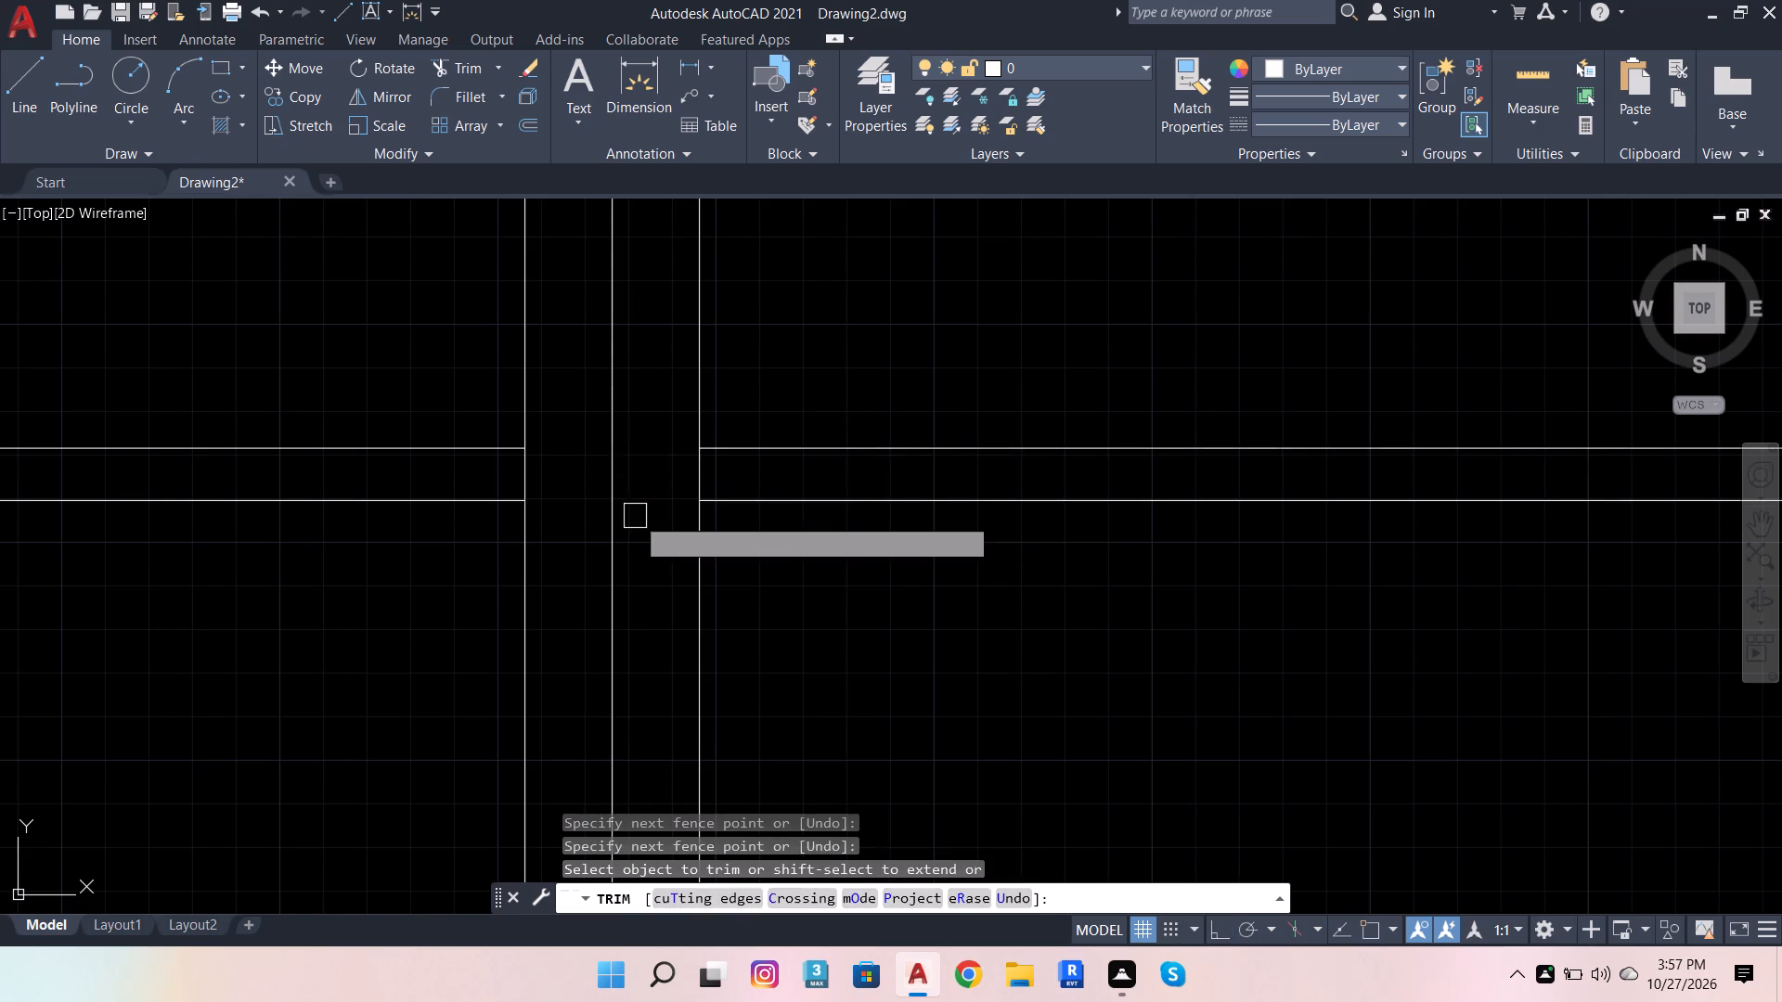
pyautogui.scroll(-4, 626, 546)
pyautogui.press('Escape')
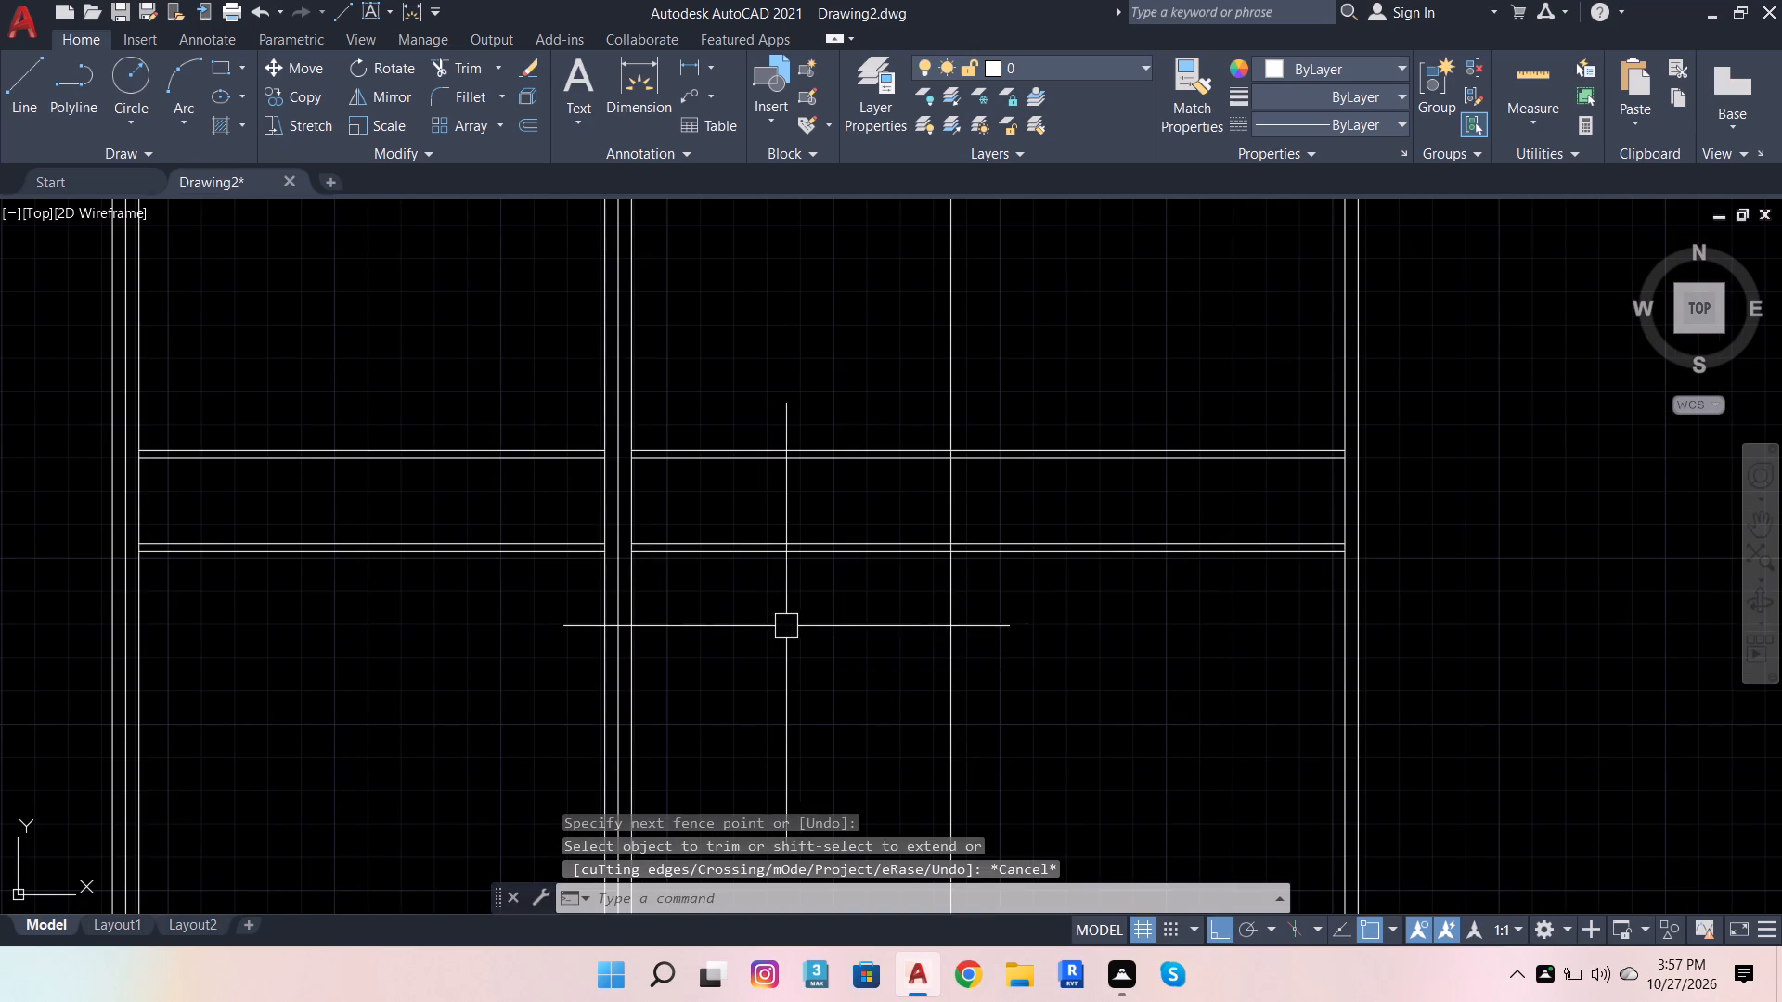
# Delete the two extended rail lines below the shelf in the middle and right bays.
pyautogui.click(834, 612)
pyautogui.click(740, 503)
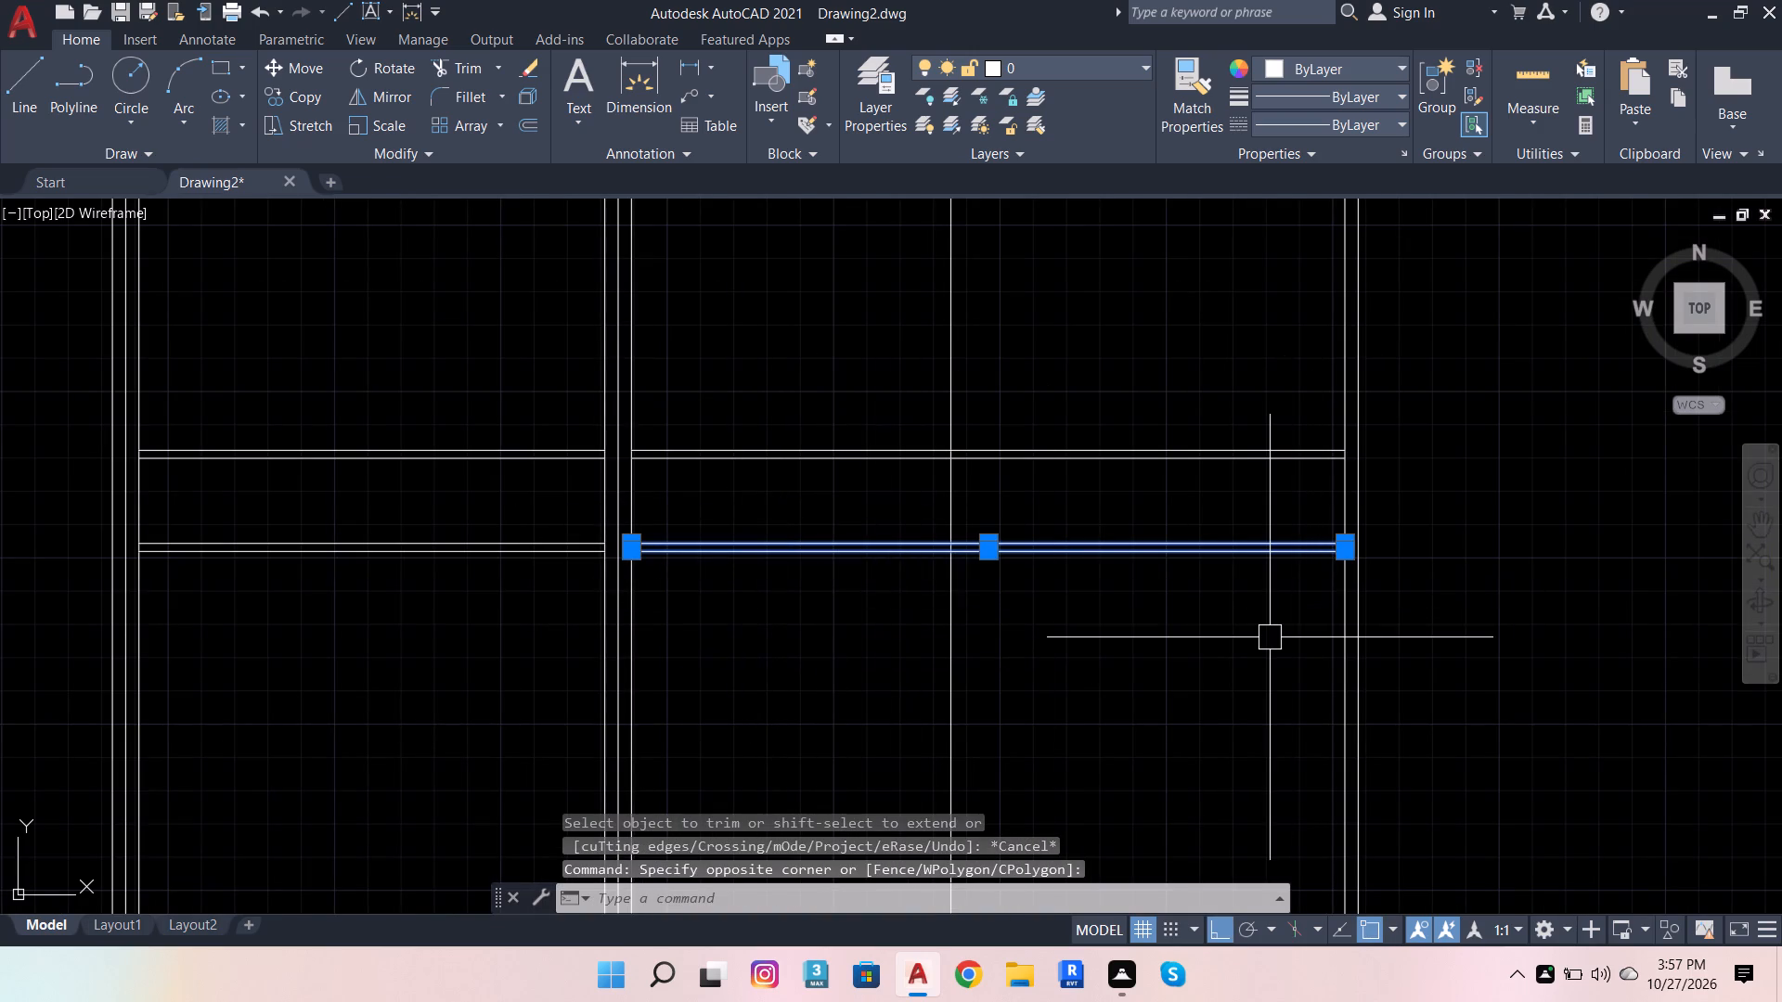
pyautogui.hotkey('shift', 'Delete')
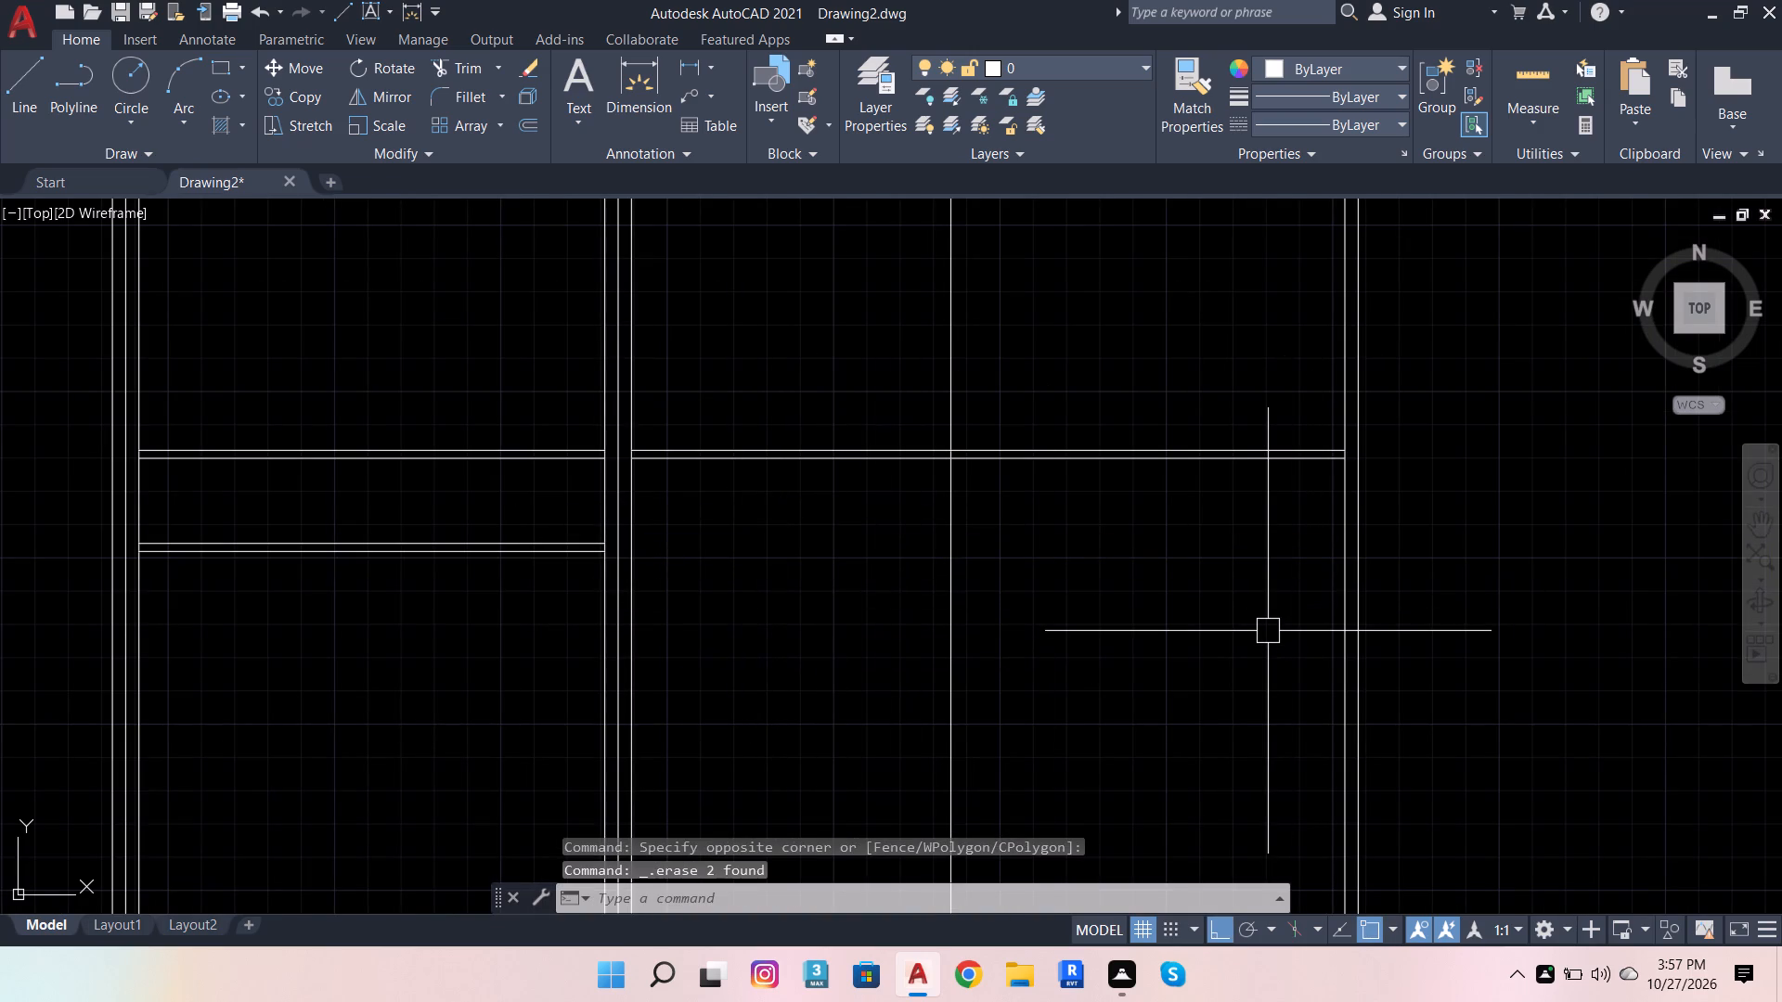
# Dimension the right bay's height from the inner top line to the shelf's top line, placing it outside the right upright.
pyautogui.scroll(-1, 1269, 626)
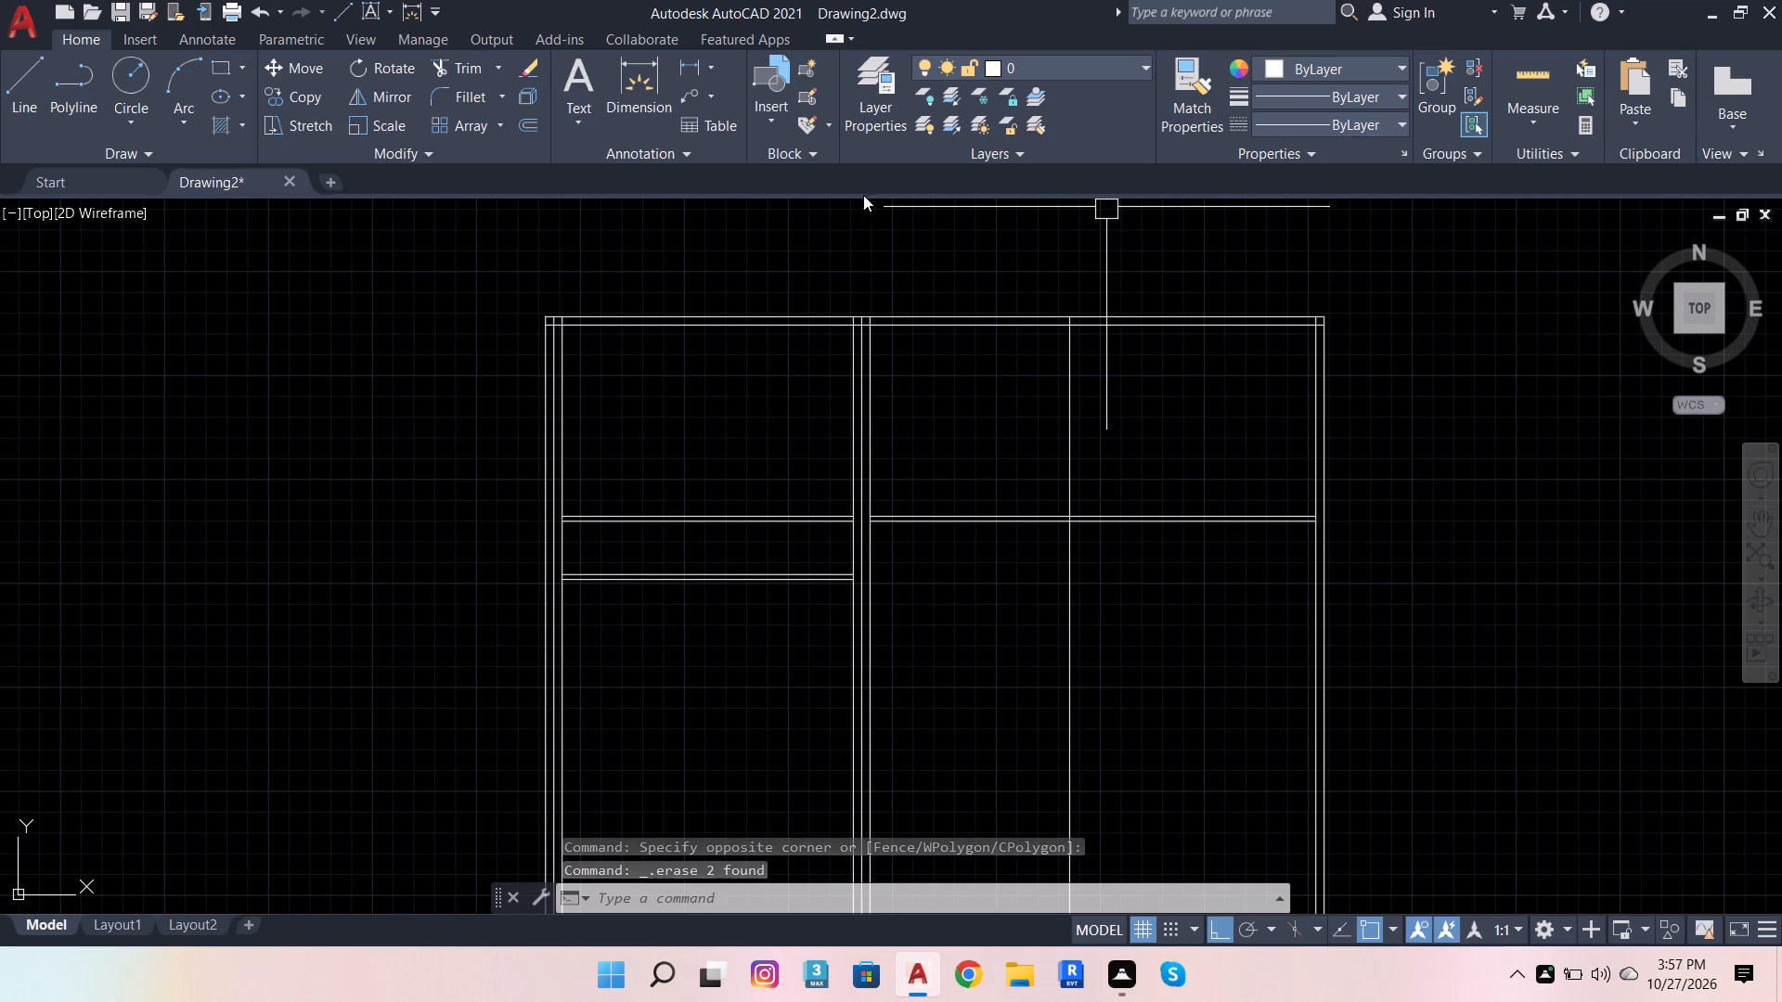
pyautogui.click(637, 85)
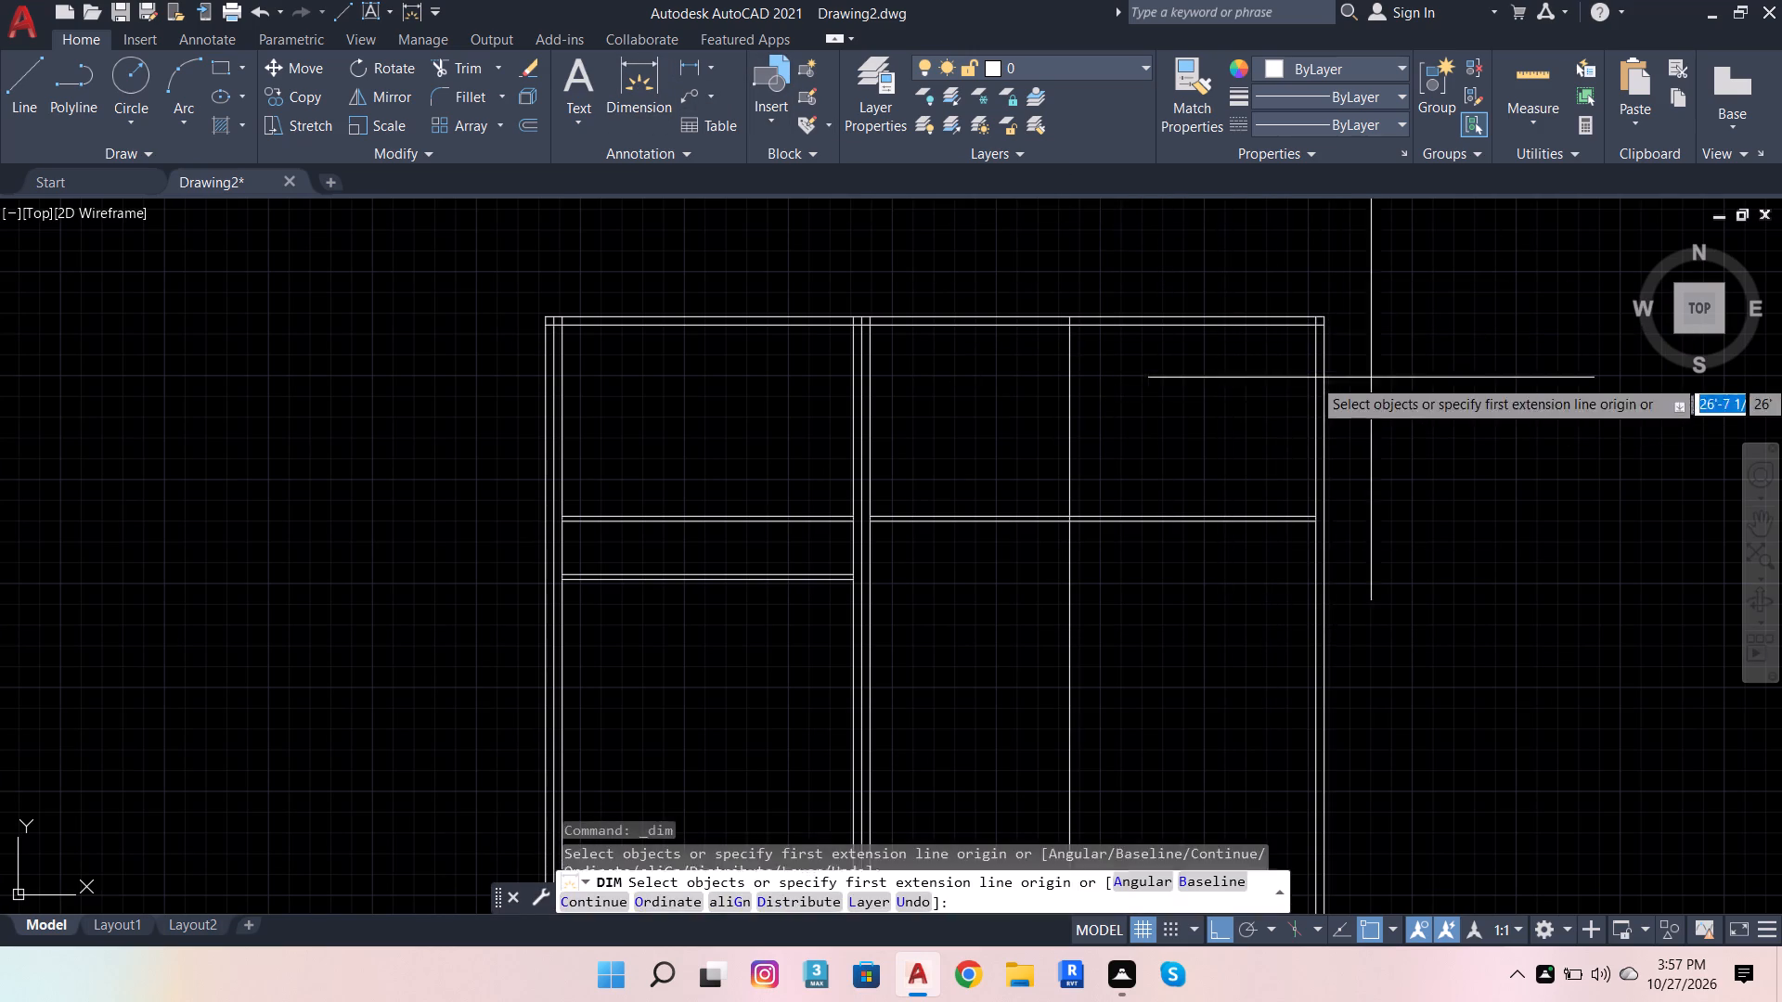
pyautogui.click(1307, 329)
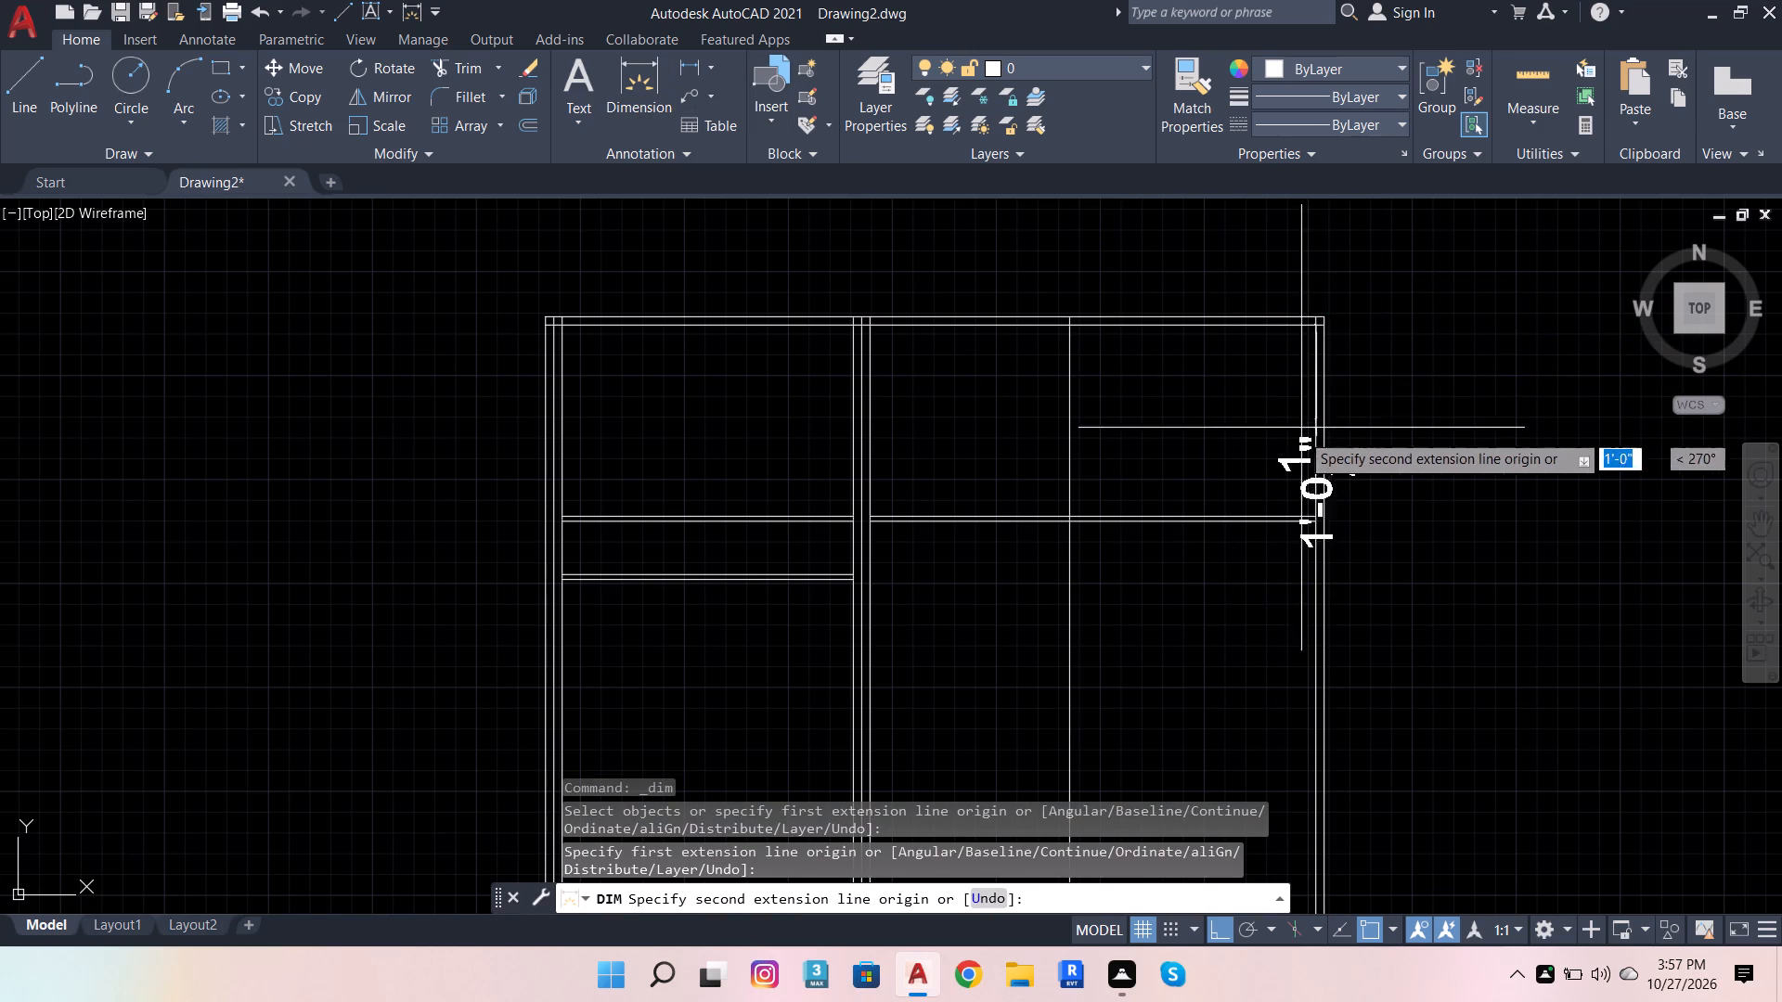
pyautogui.click(1311, 516)
pyautogui.click(1392, 500)
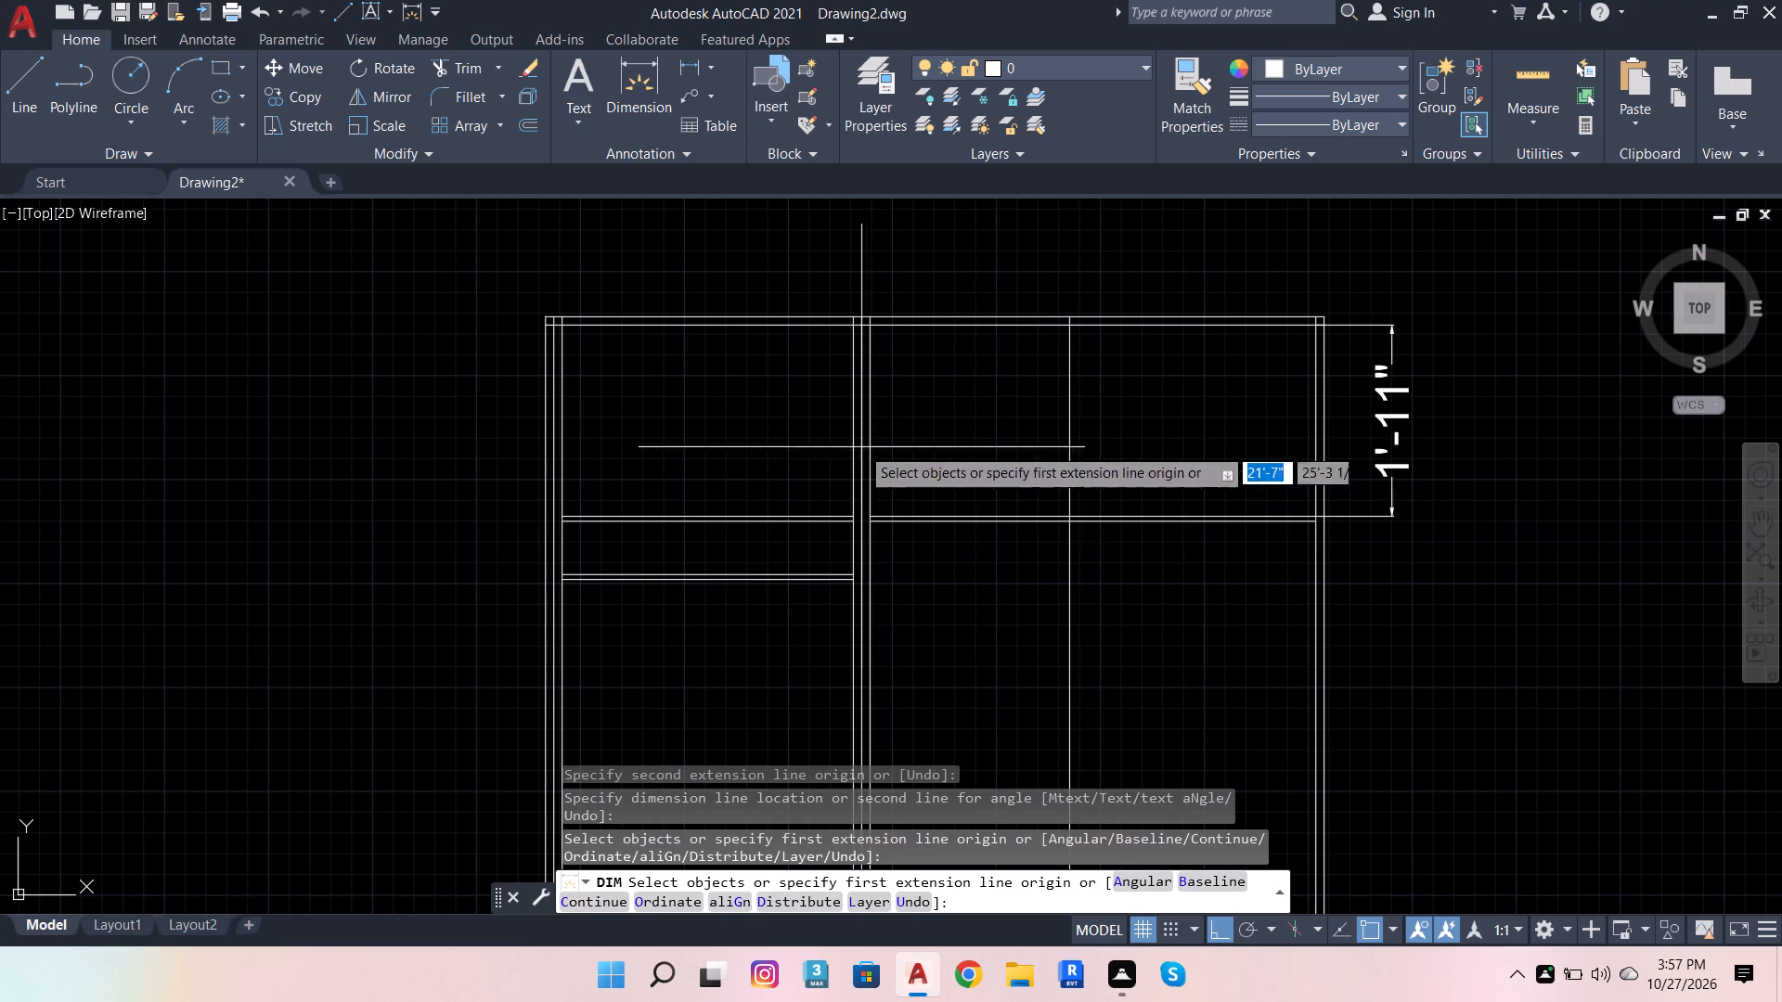
# Offset the lower line of the shelf spanning the middle and right bays downward by 11.6".
pyautogui.click(526, 135)
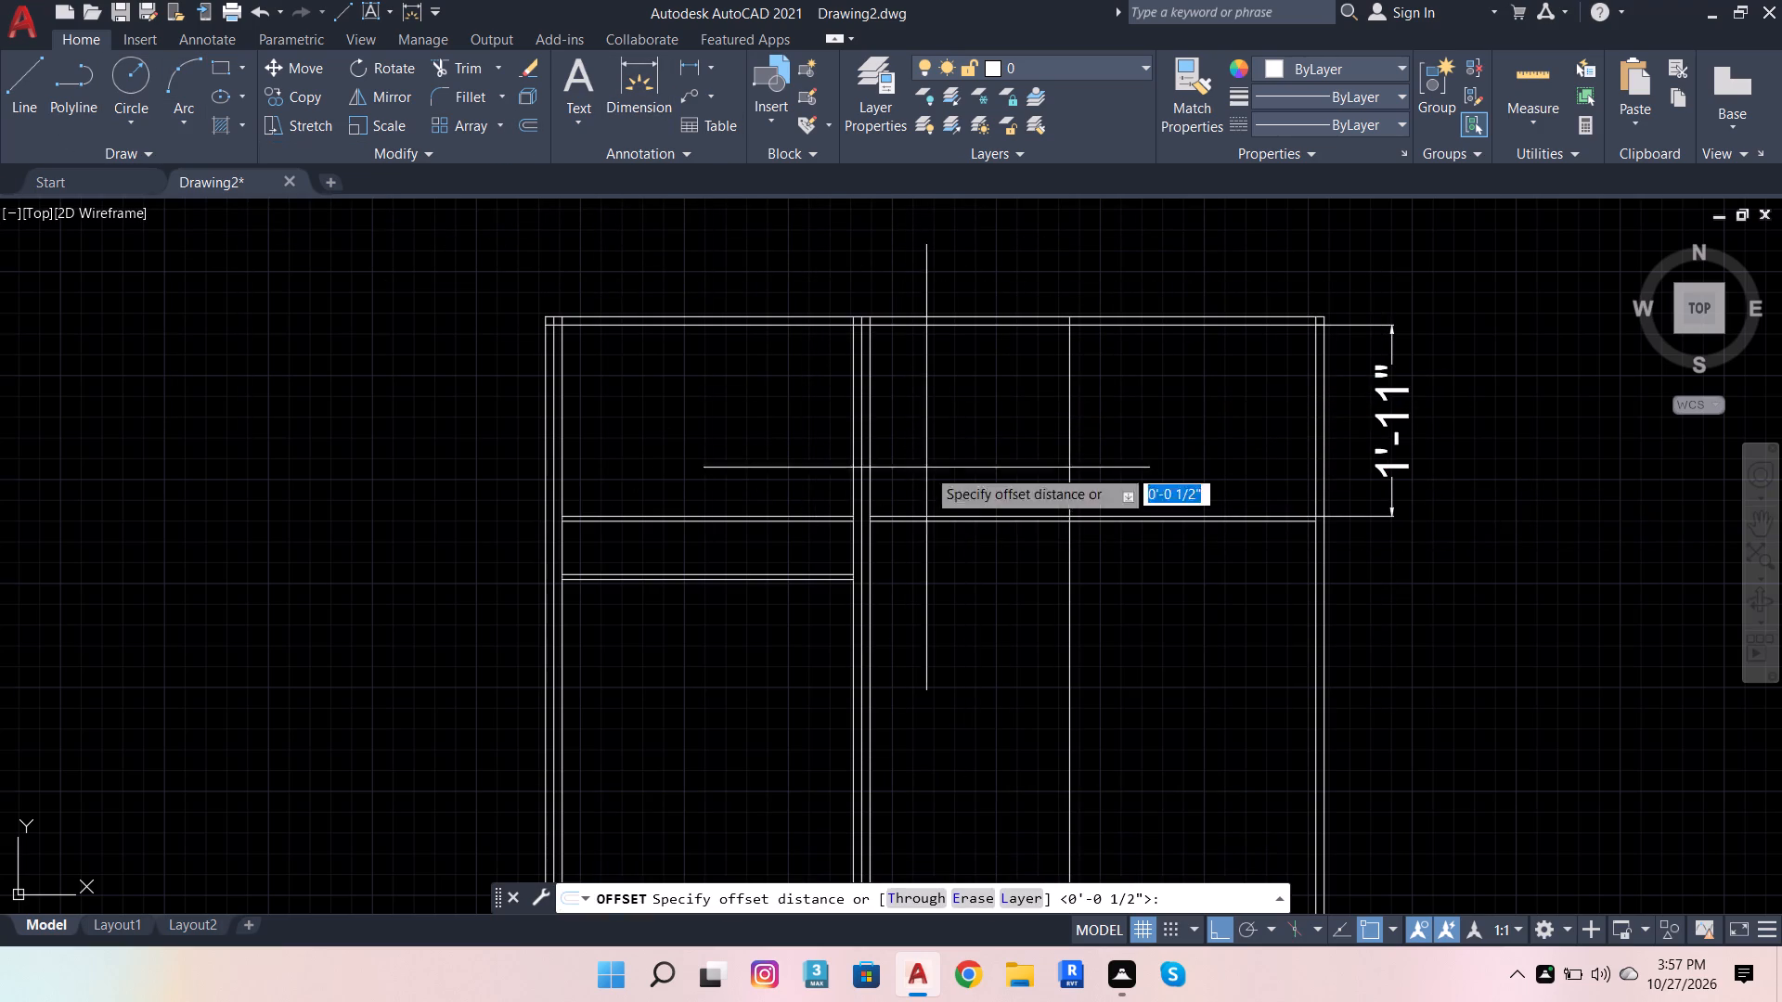
pyautogui.scroll(2, 1313, 530)
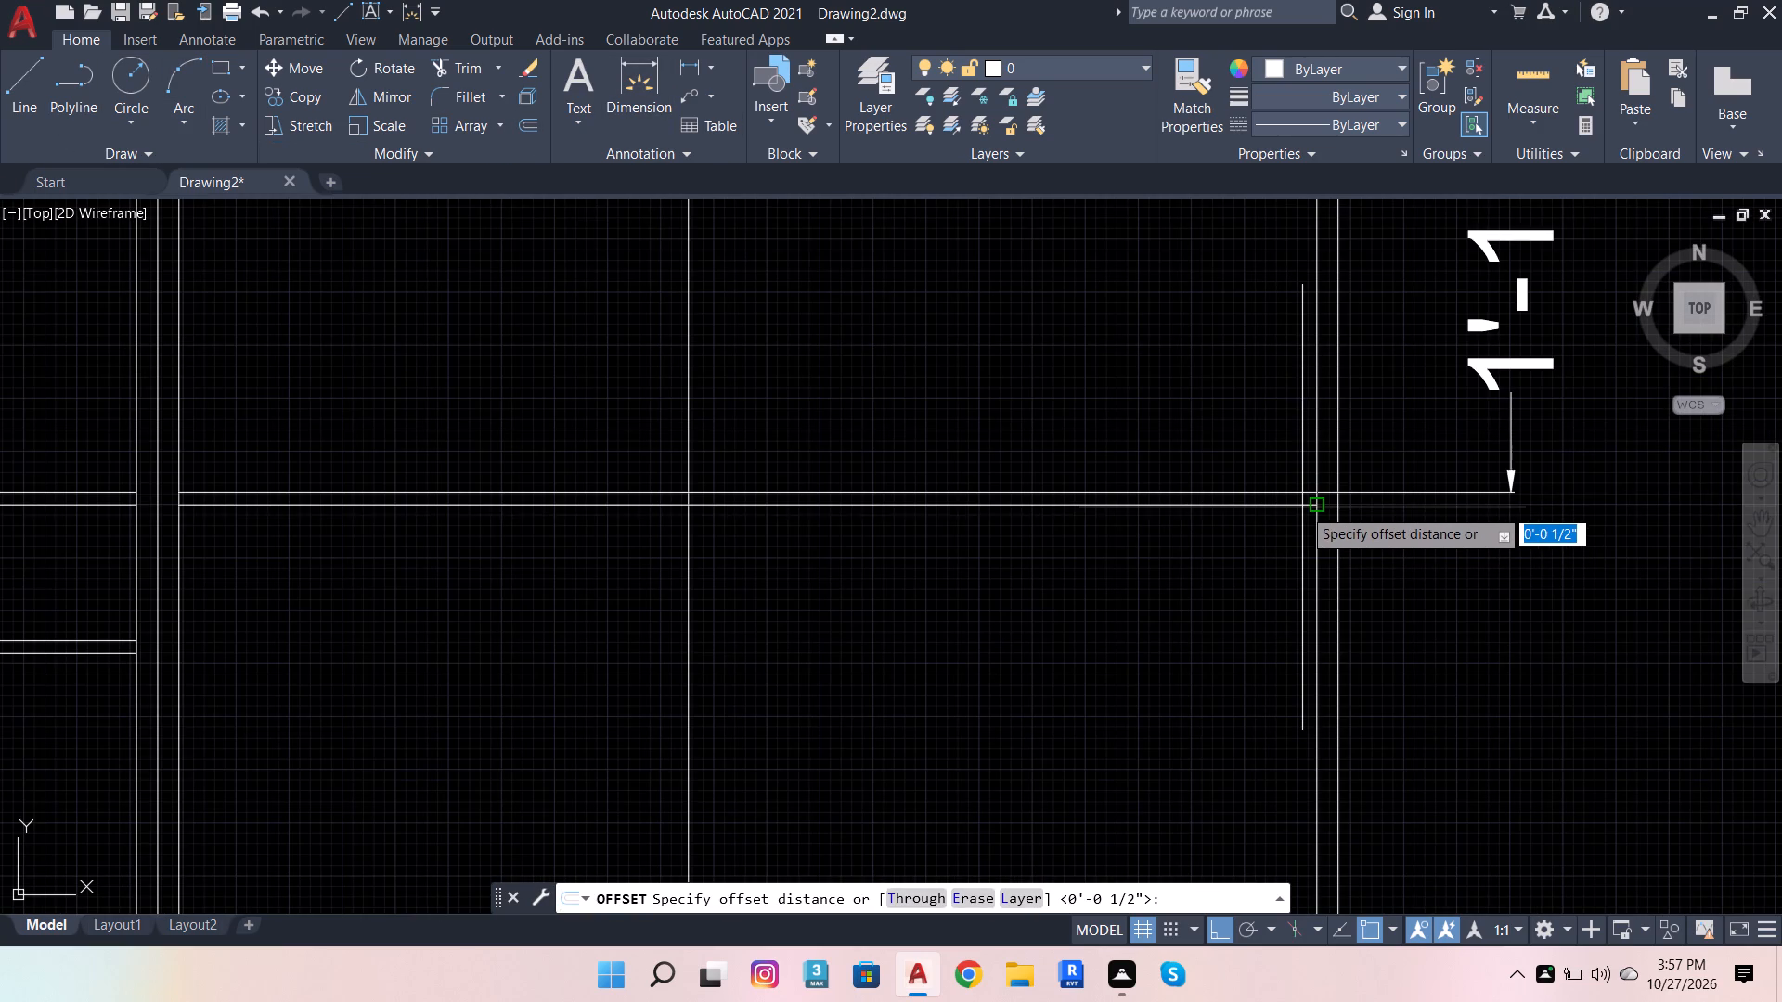
pyautogui.click(1311, 506)
pyautogui.scroll(-3, 1229, 482)
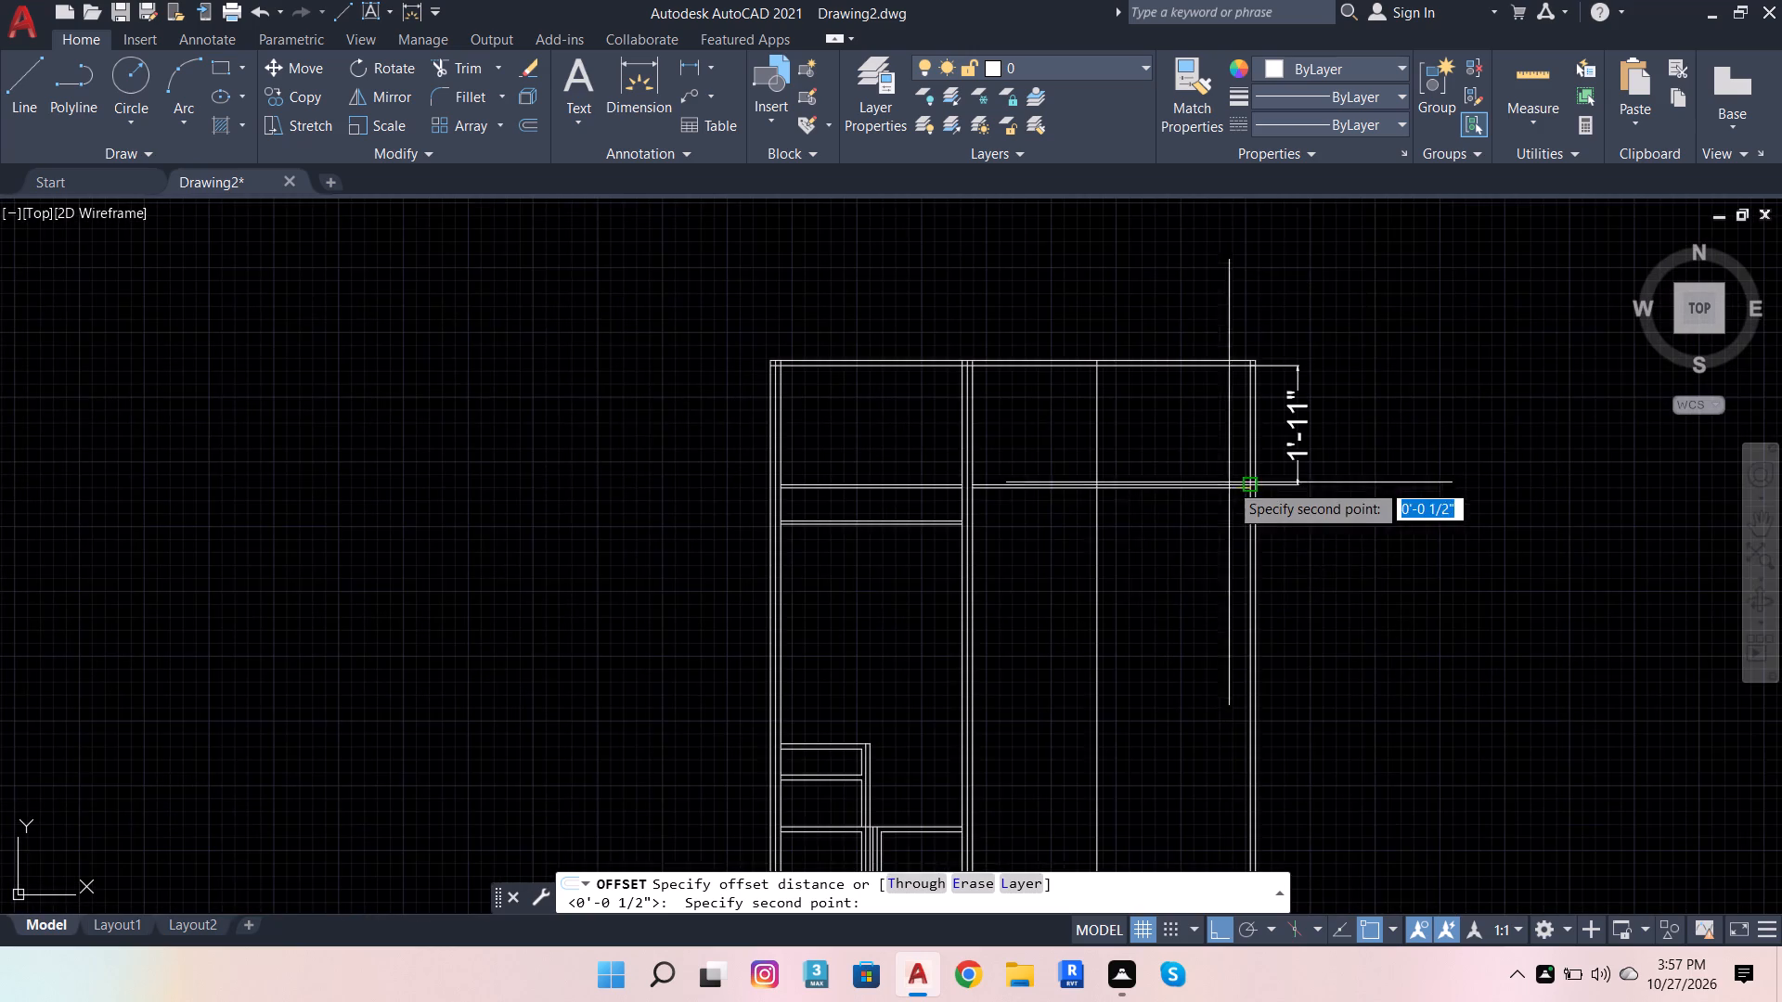
pyautogui.scroll(3, 1242, 599)
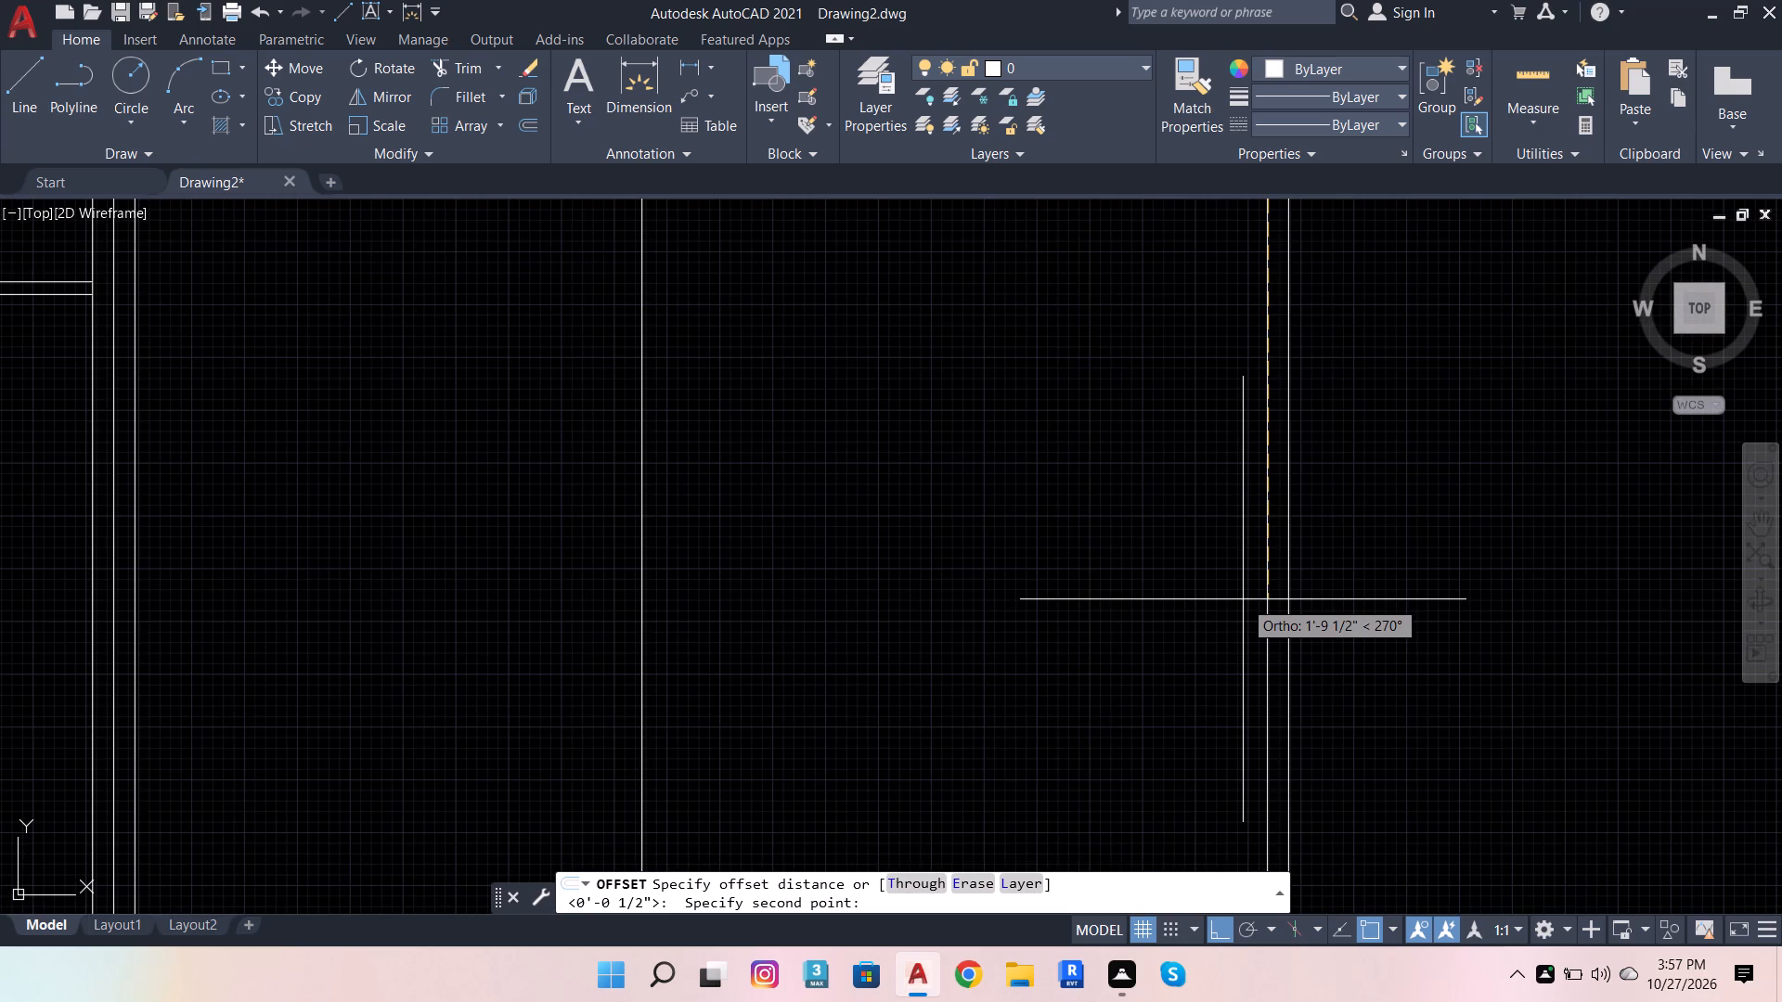
pyautogui.write('11.6')
pyautogui.press('Return')
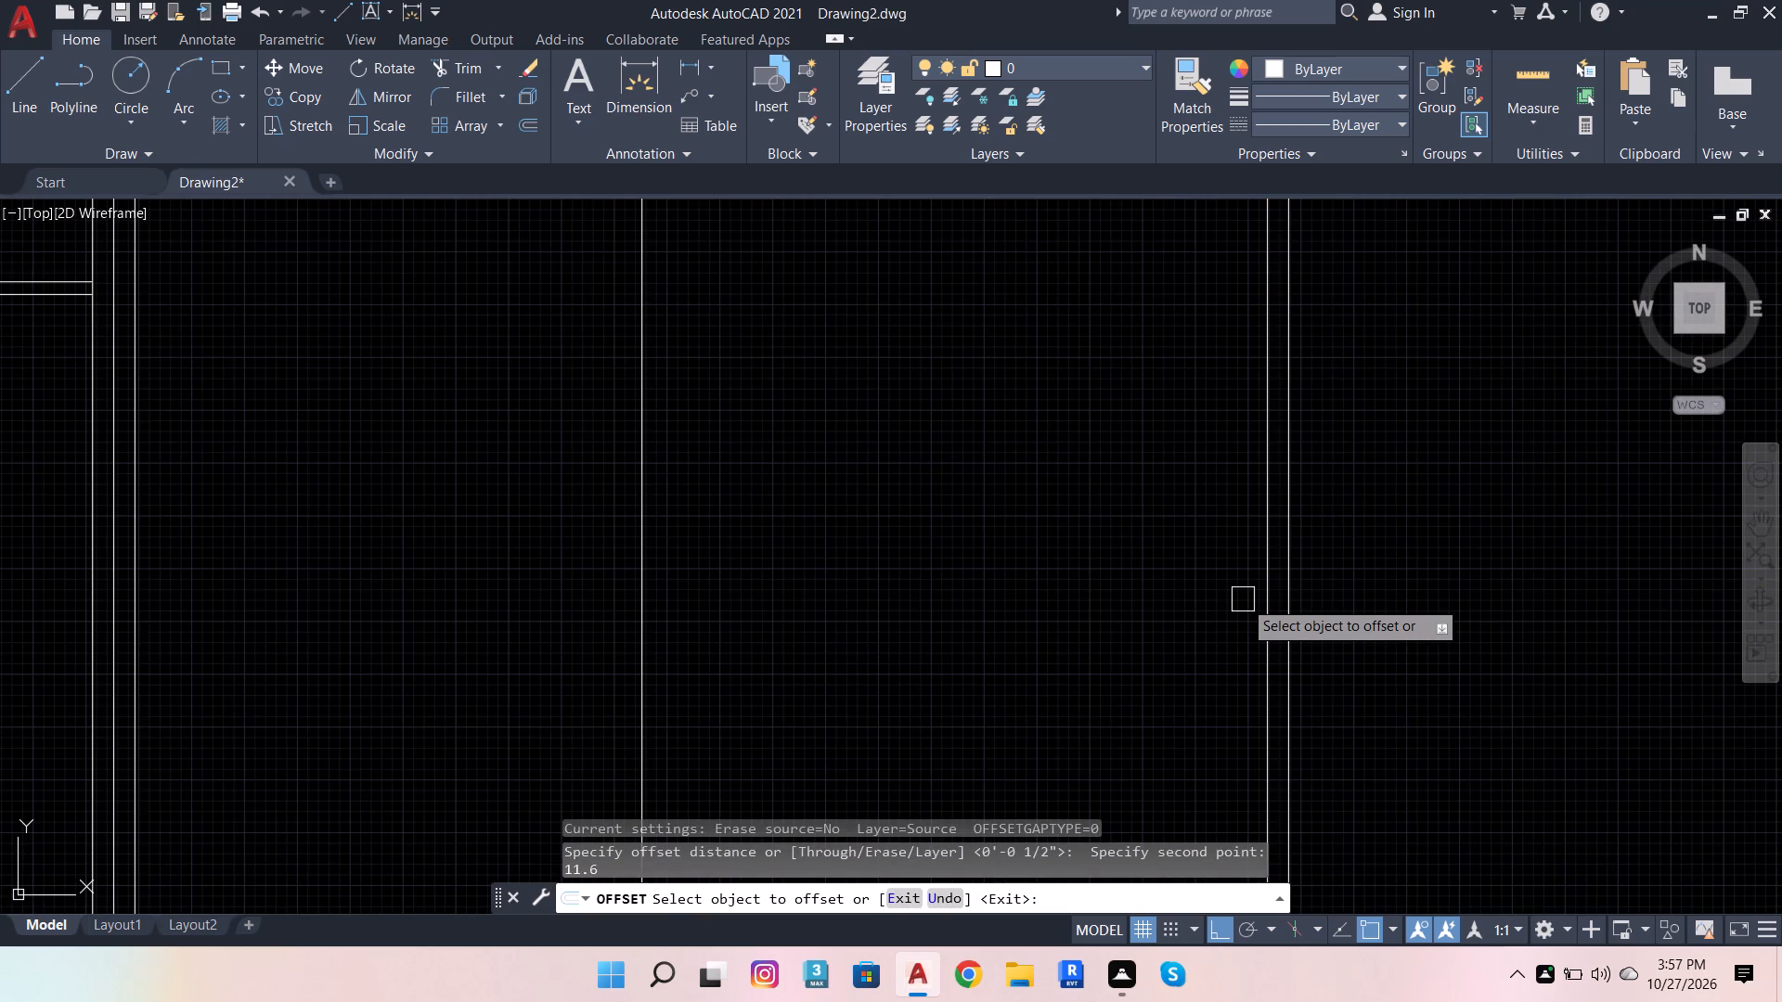
pyautogui.scroll(-2, 1254, 624)
pyautogui.scroll(2, 1210, 449)
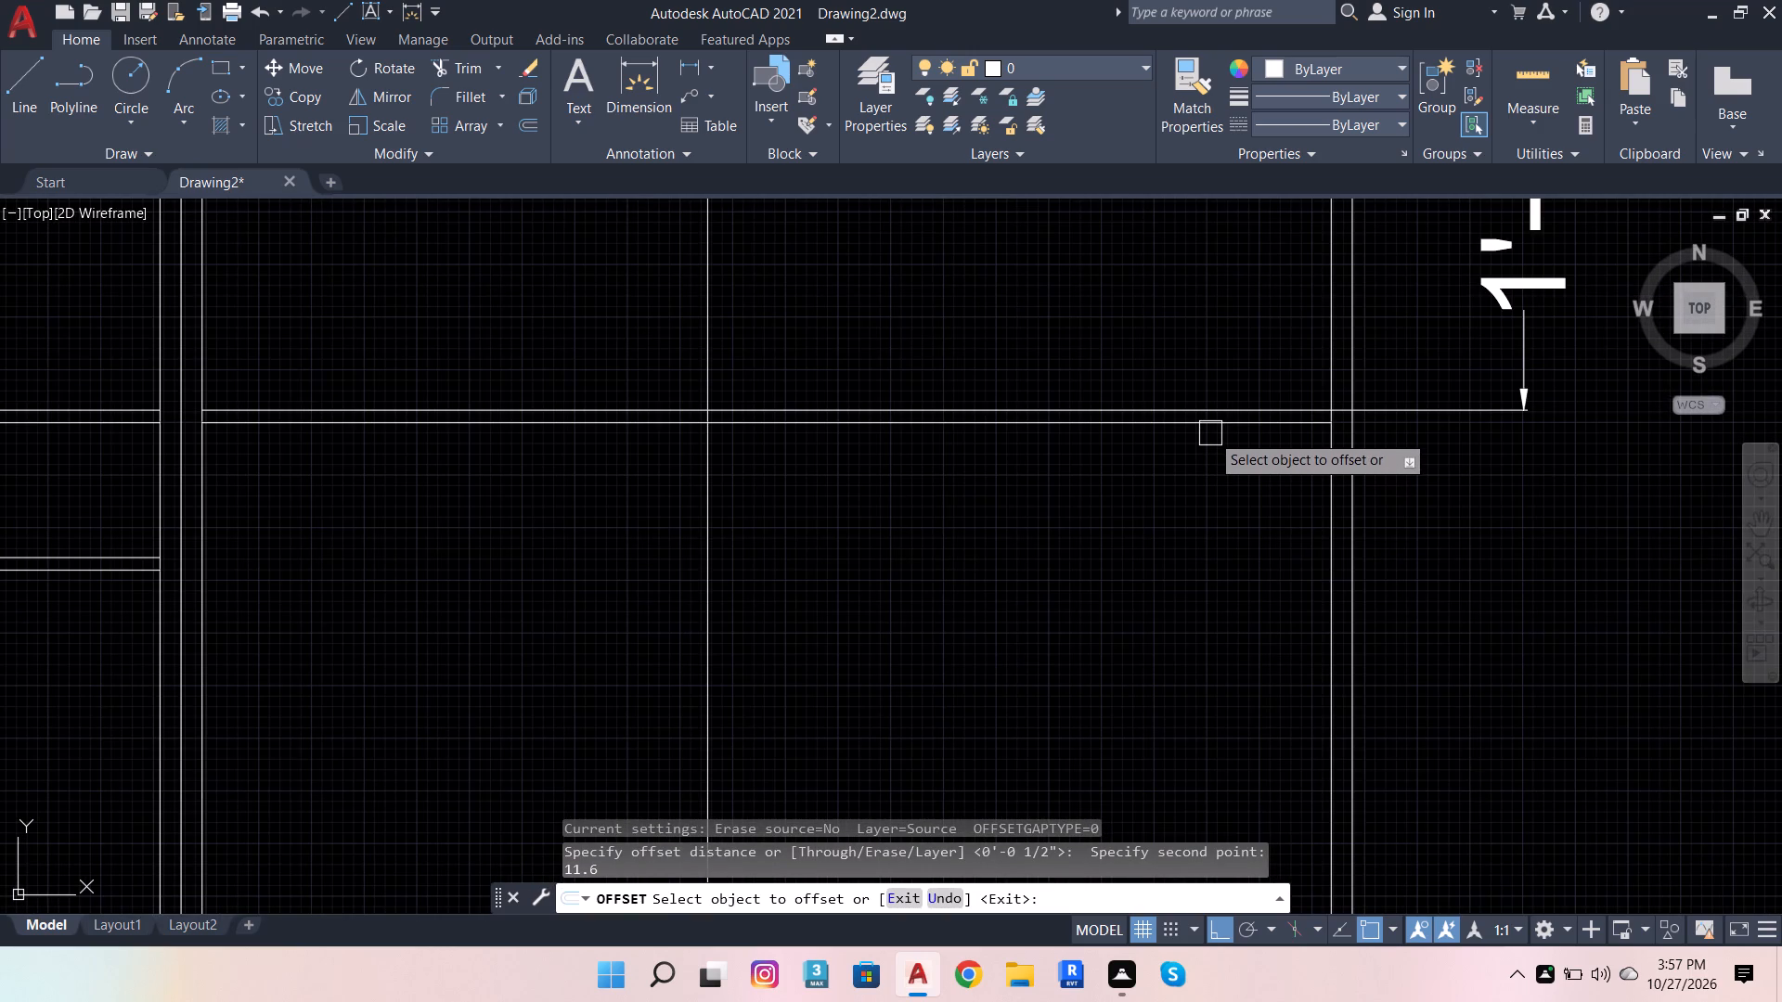
pyautogui.click(1210, 433)
pyautogui.click(1208, 512)
pyautogui.scroll(-1, 1220, 496)
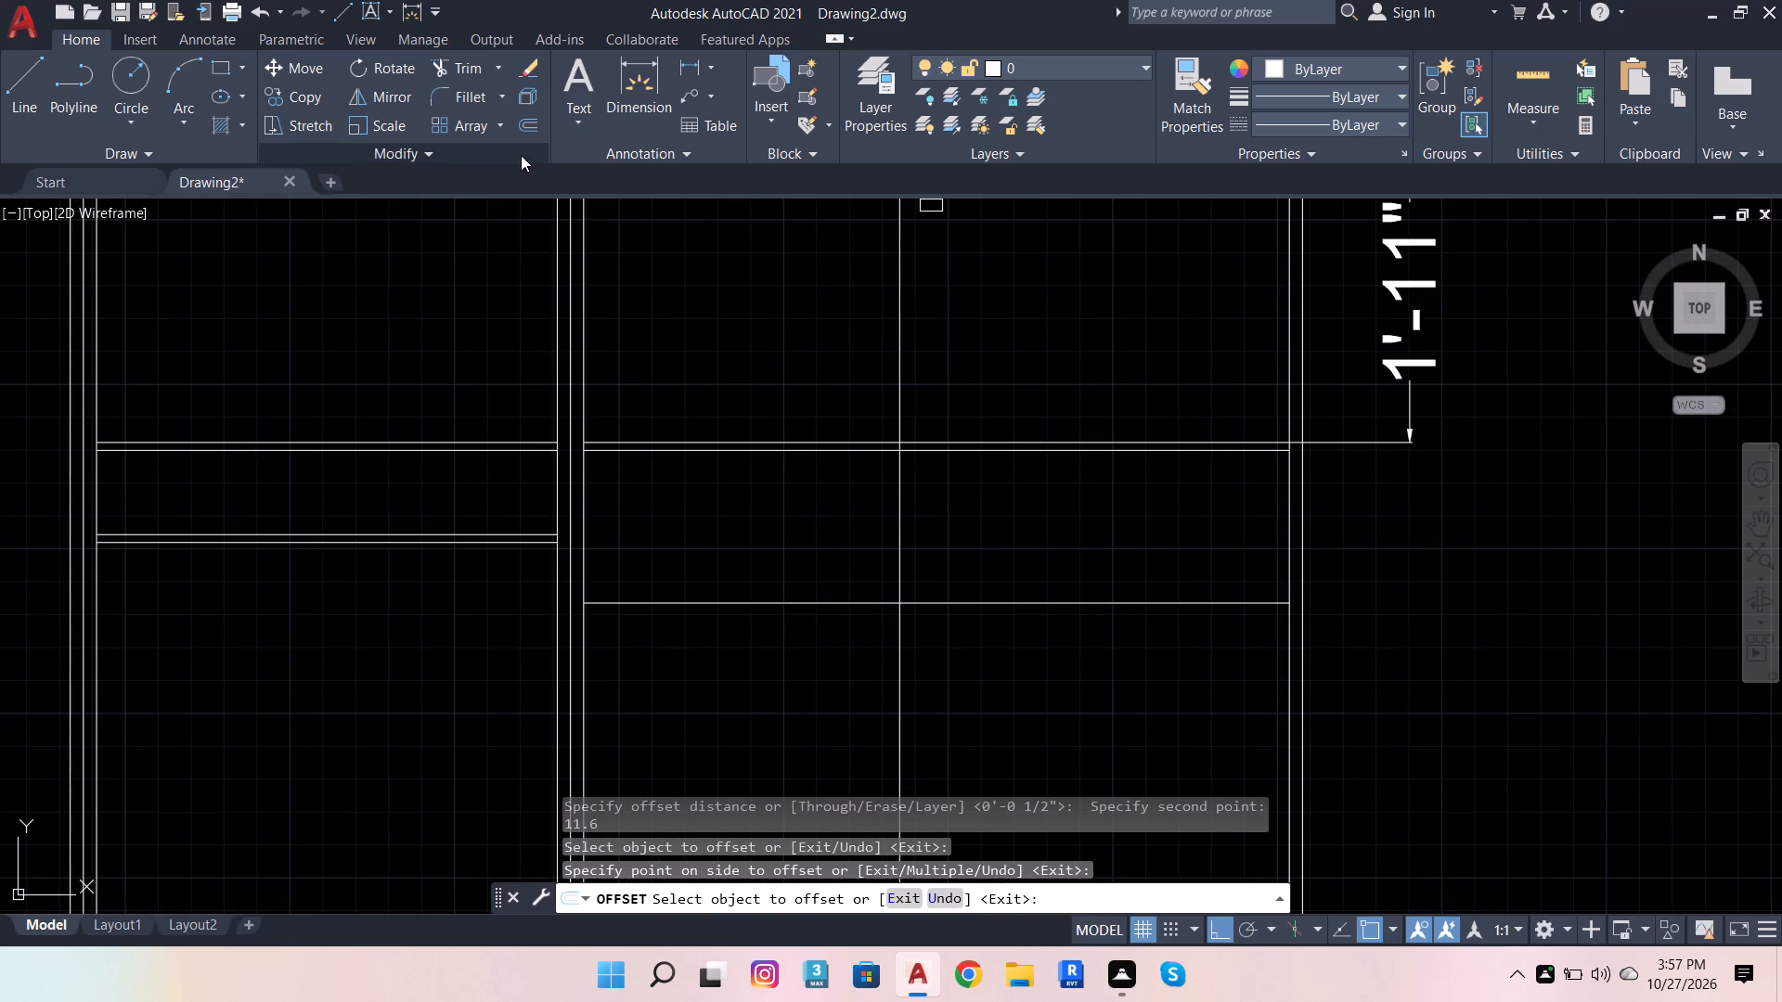
# Offset the line 11.6" below the shelf downward by 1" to form a second shelf.
pyautogui.click(531, 122)
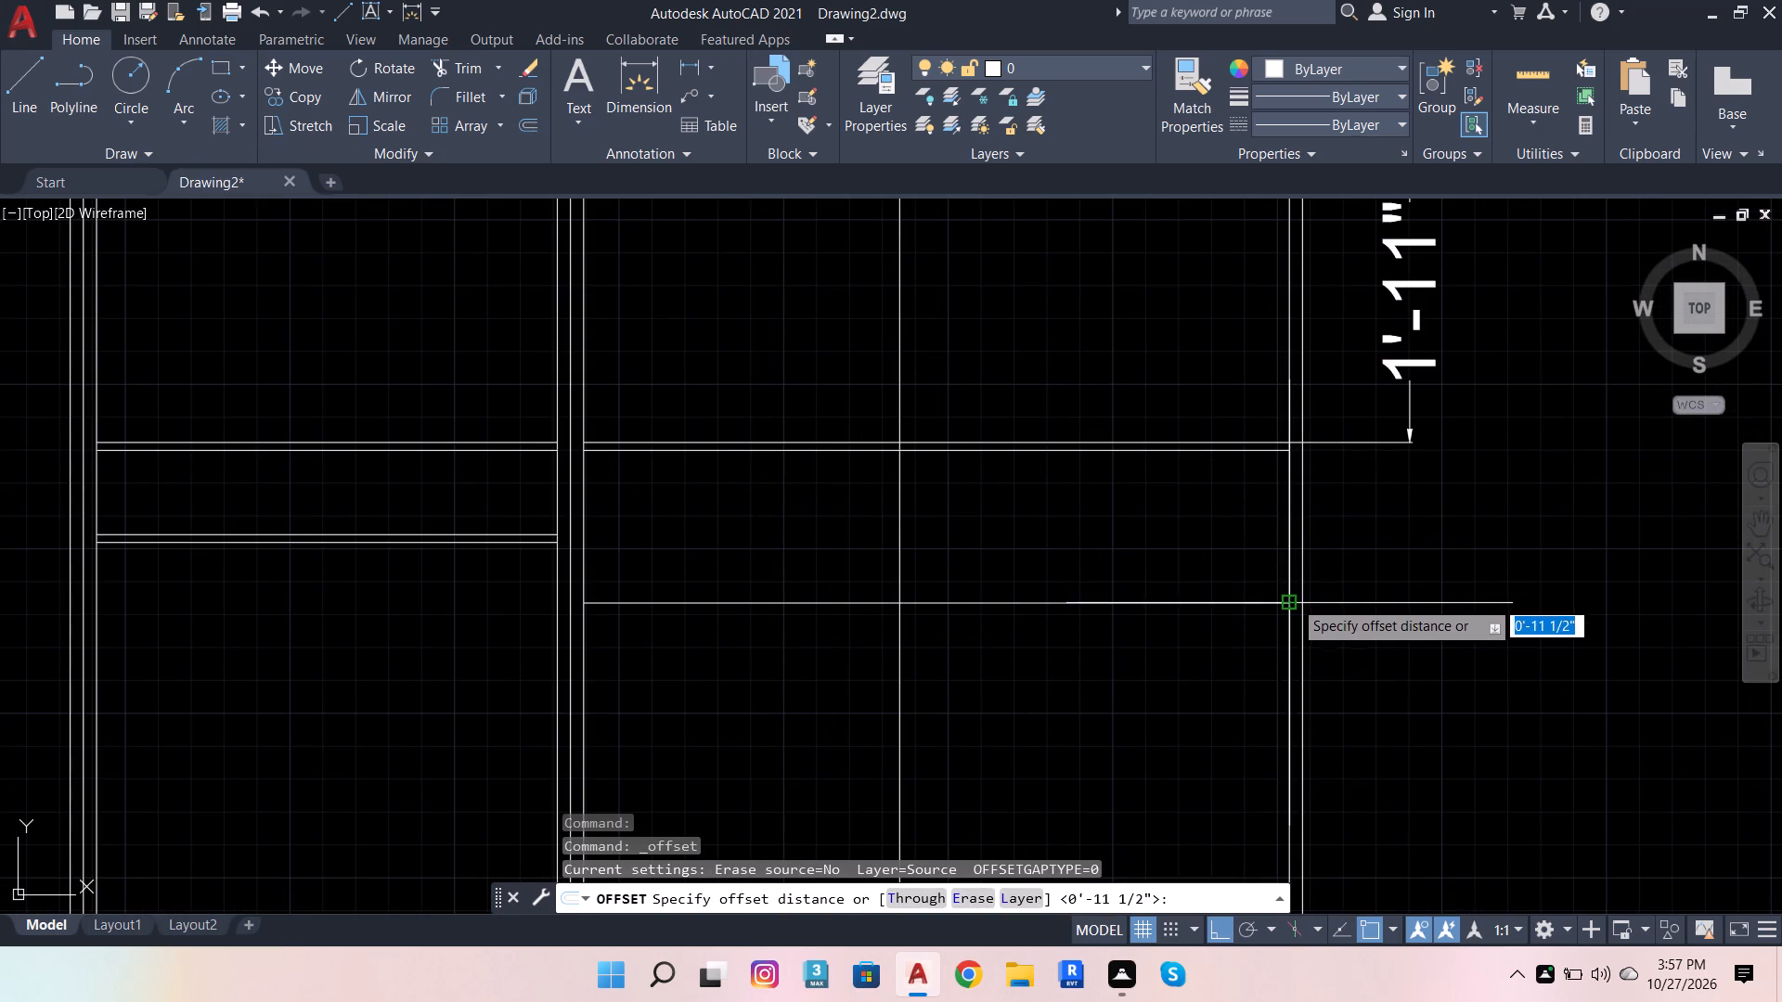
pyautogui.click(1293, 599)
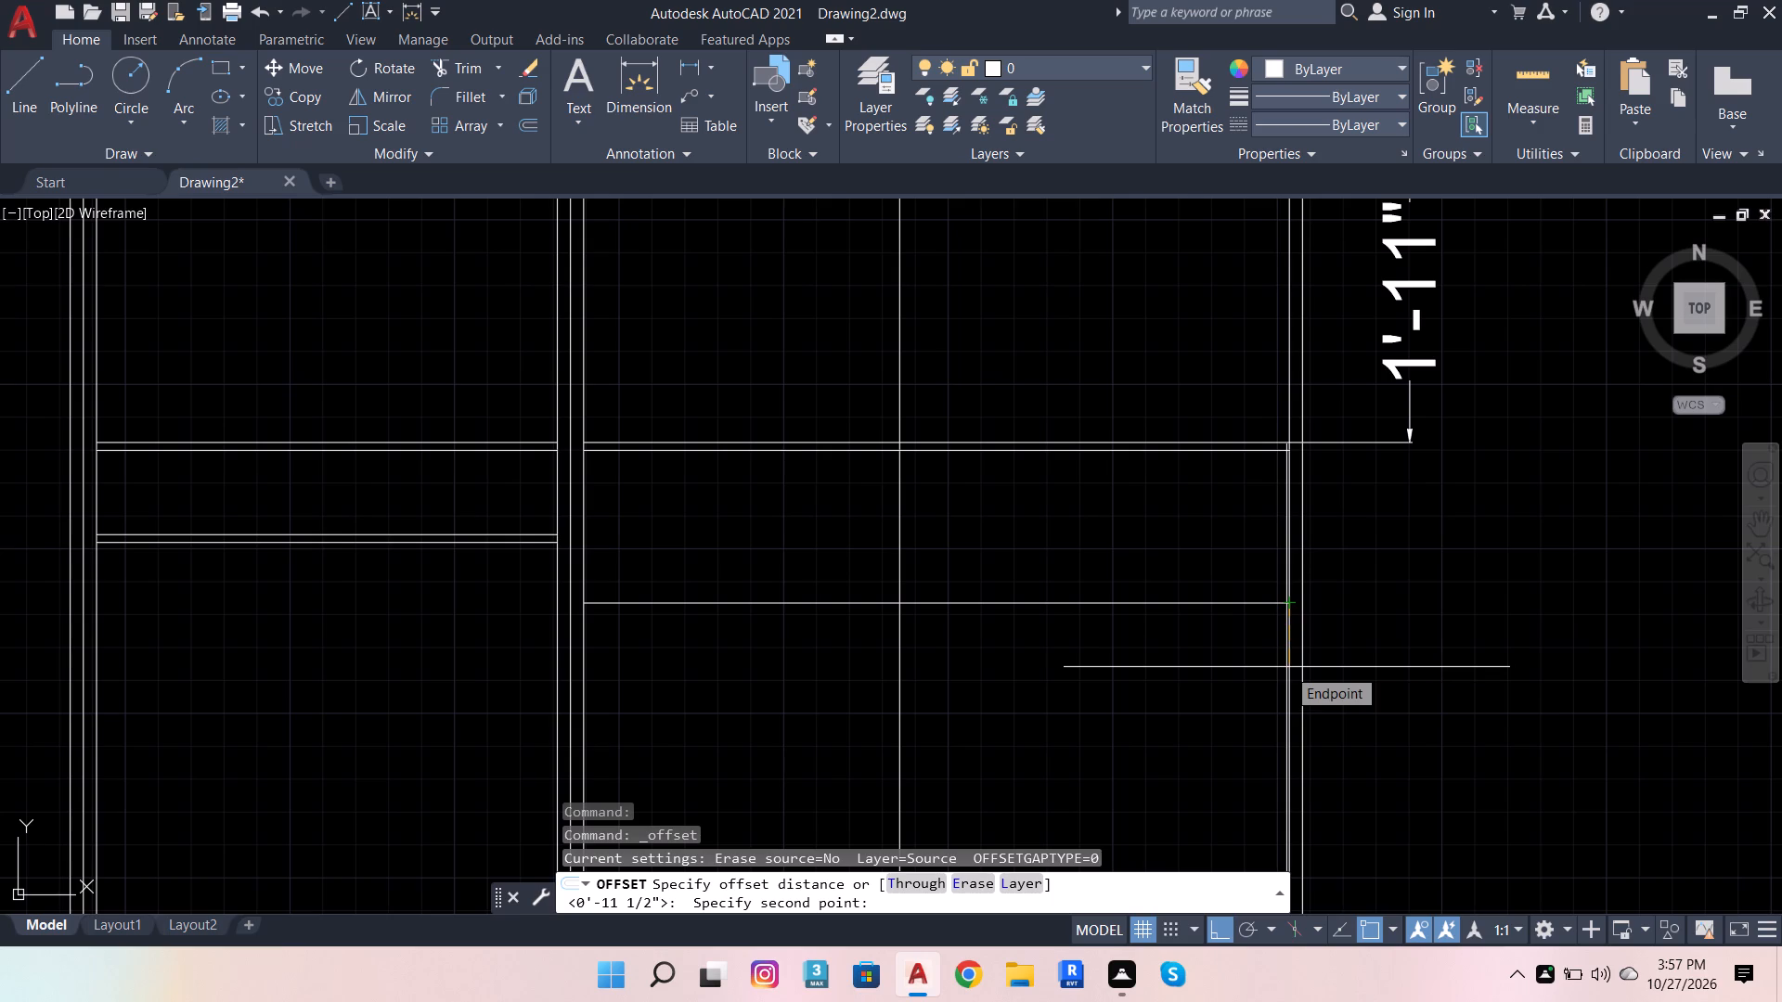
pyautogui.press('1')
pyautogui.press('Return')
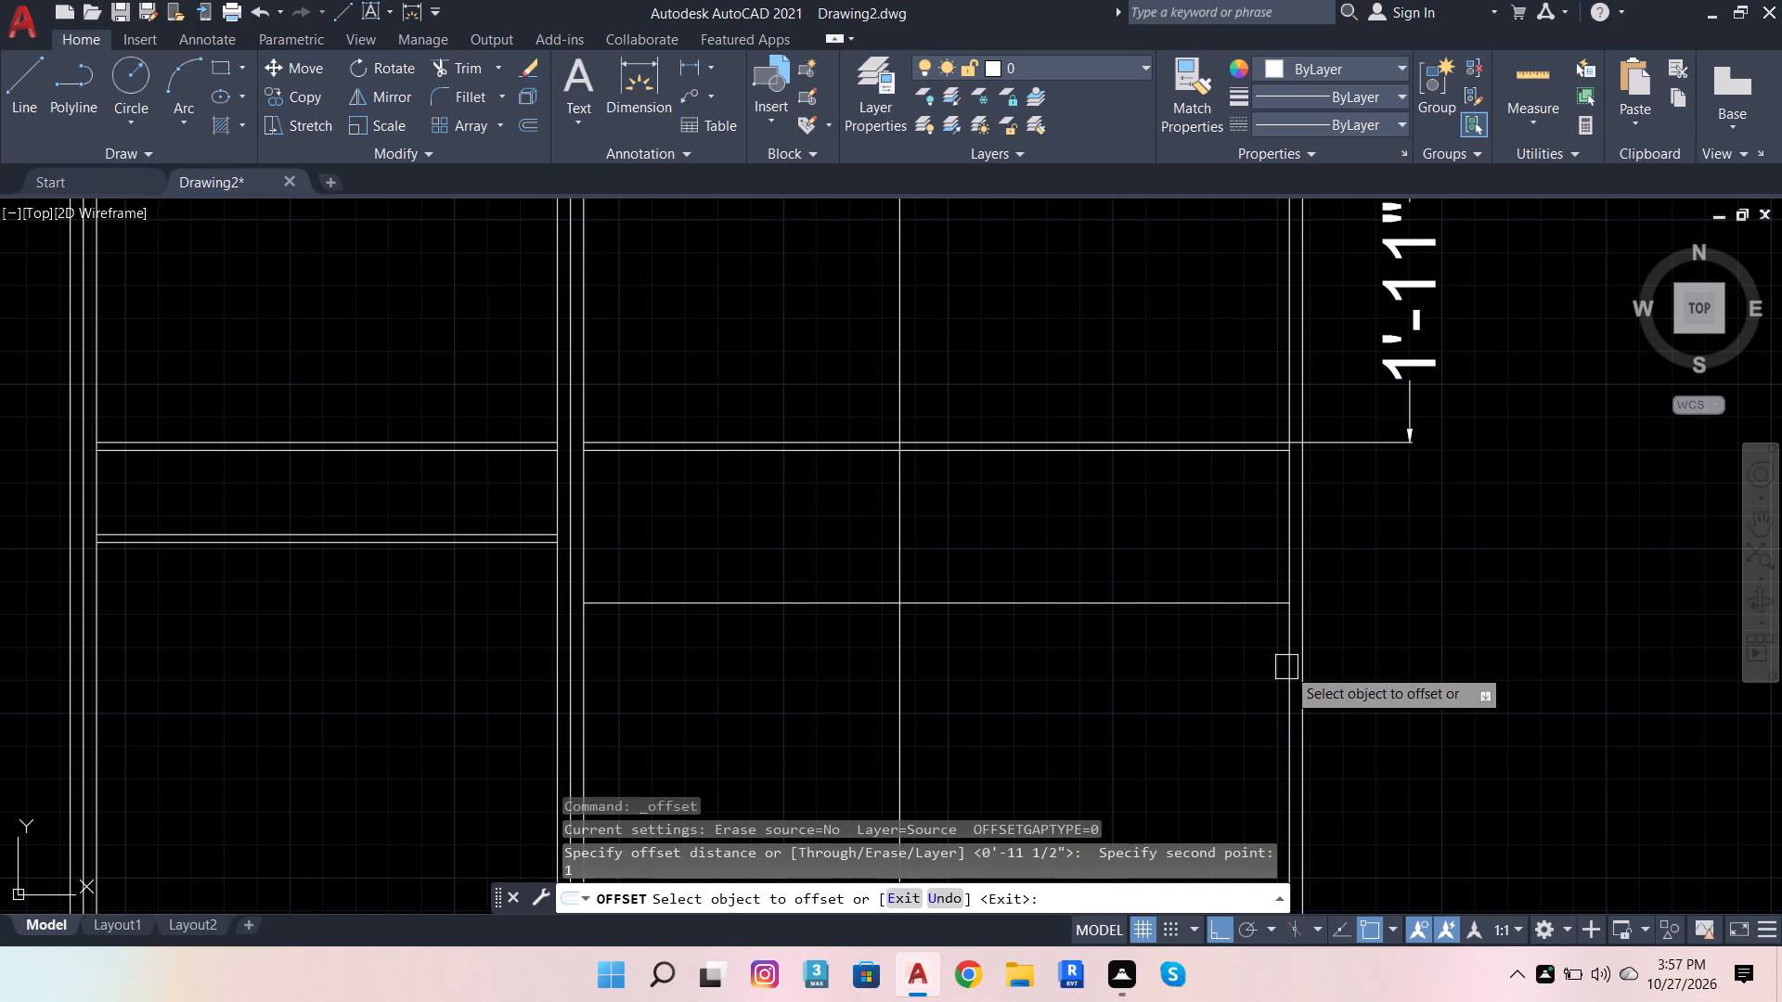
pyautogui.click(1259, 598)
pyautogui.click(1233, 636)
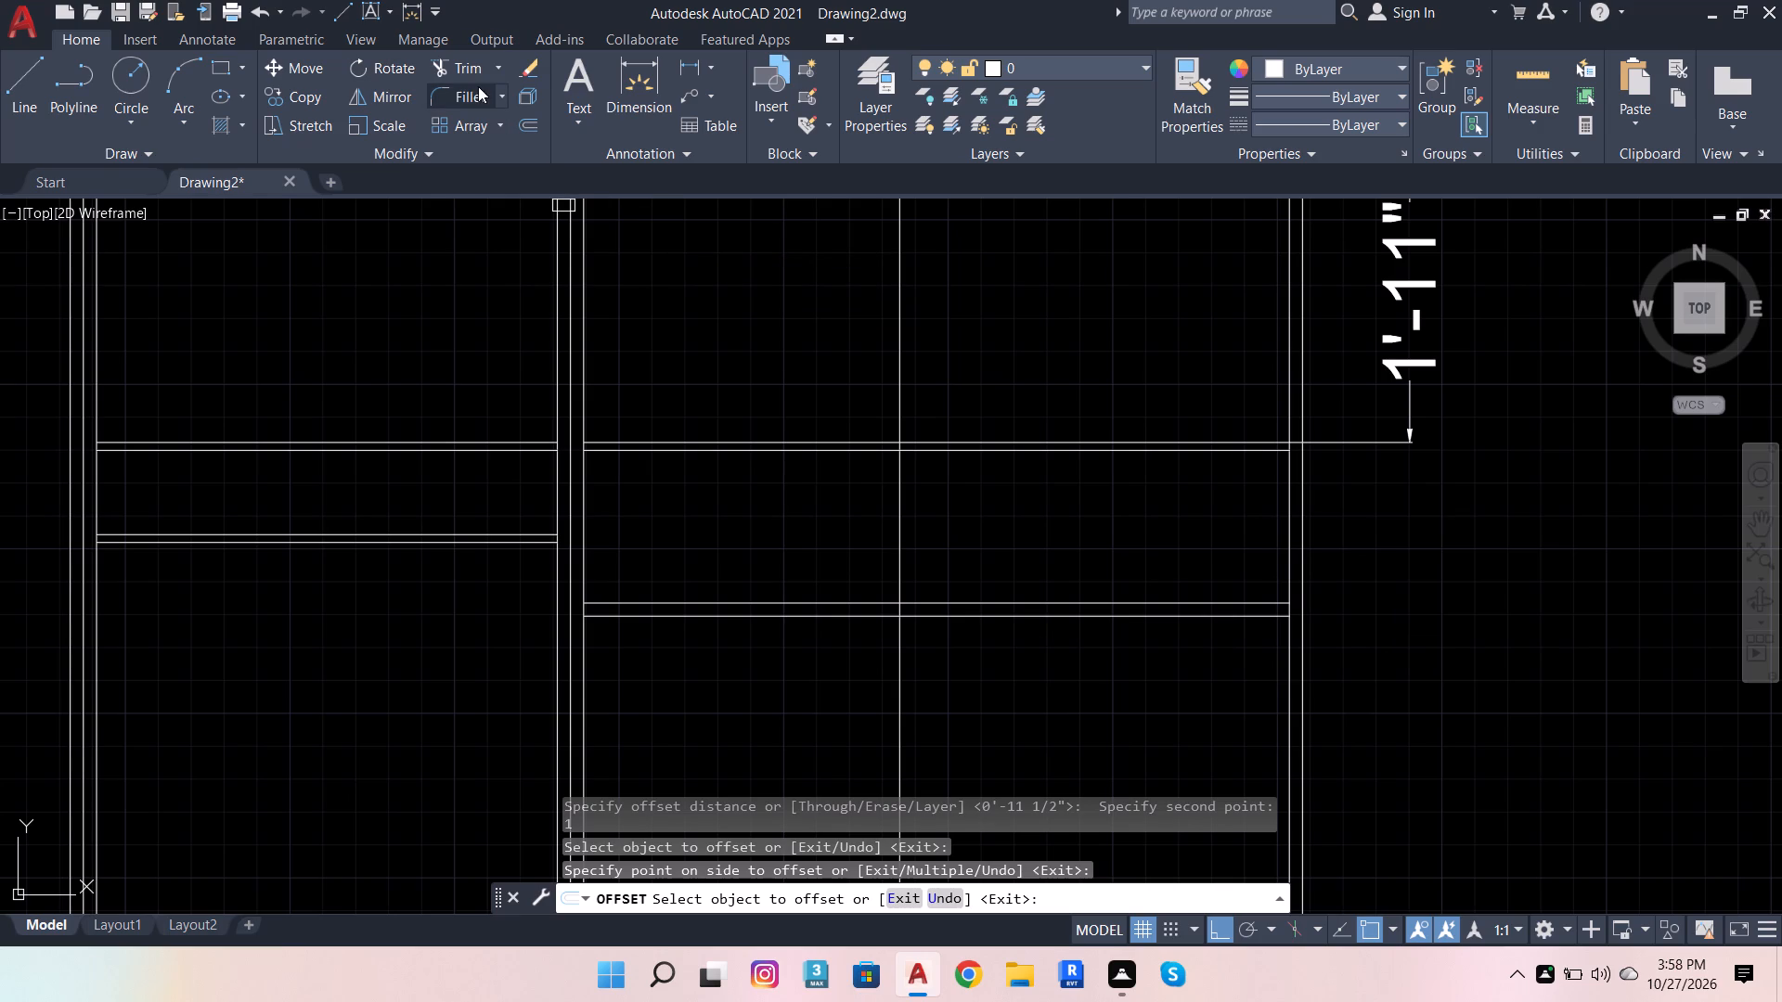
# Trim both lines of the 1" shelf out of the middle bay, keeping them in the right bay.
pyautogui.click(457, 68)
pyautogui.moveTo(765, 531); pyautogui.dragTo(784, 684)
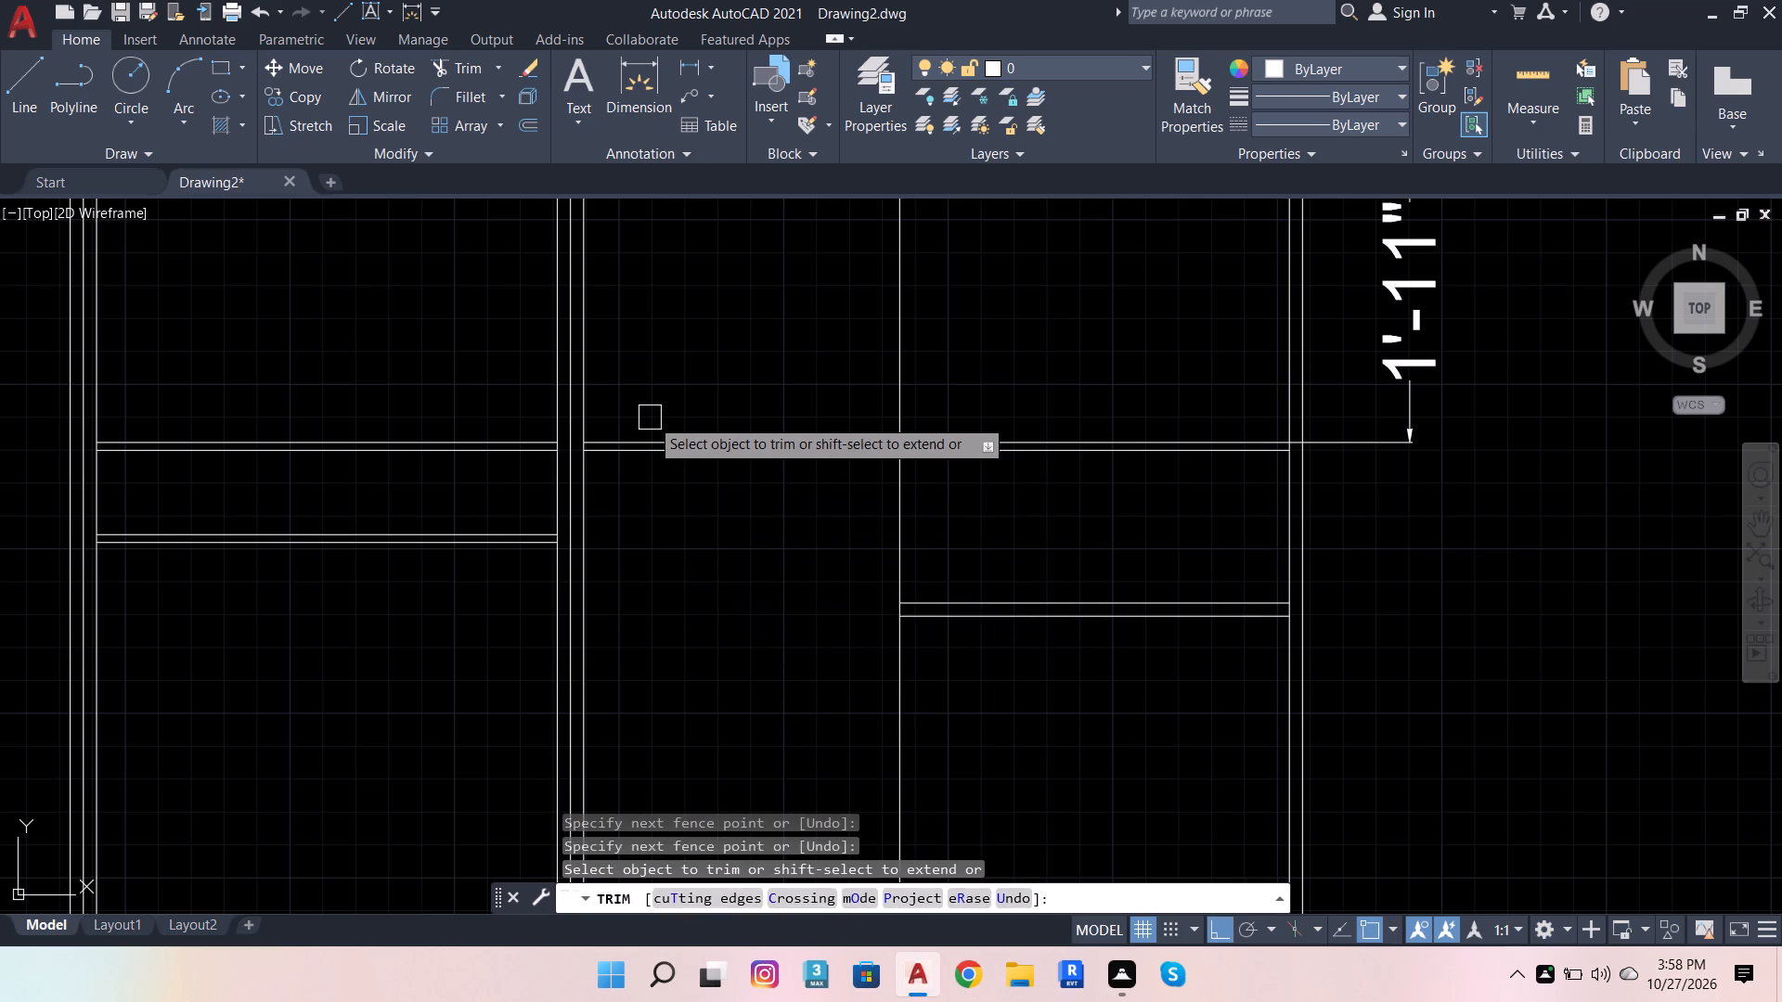
# Offset the lower line of the right bay's 1" shelf downward by 11".
pyautogui.click(526, 117)
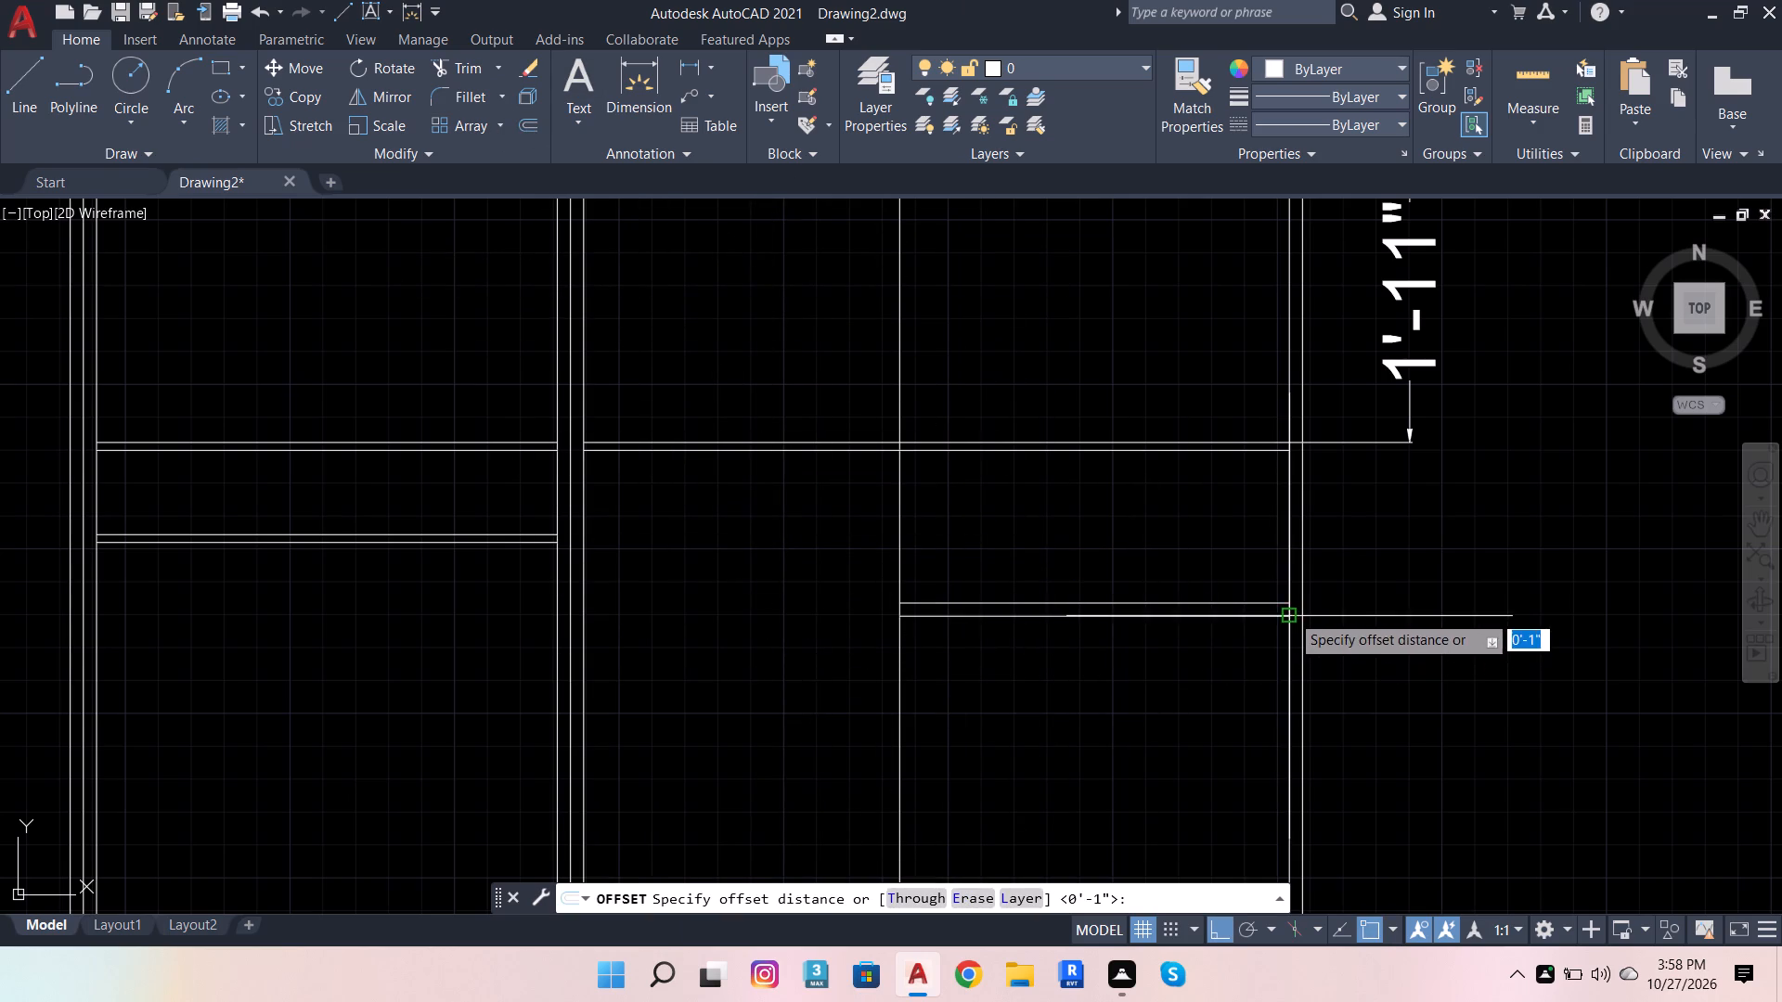
pyautogui.click(1290, 613)
pyautogui.scroll(-4, 1263, 674)
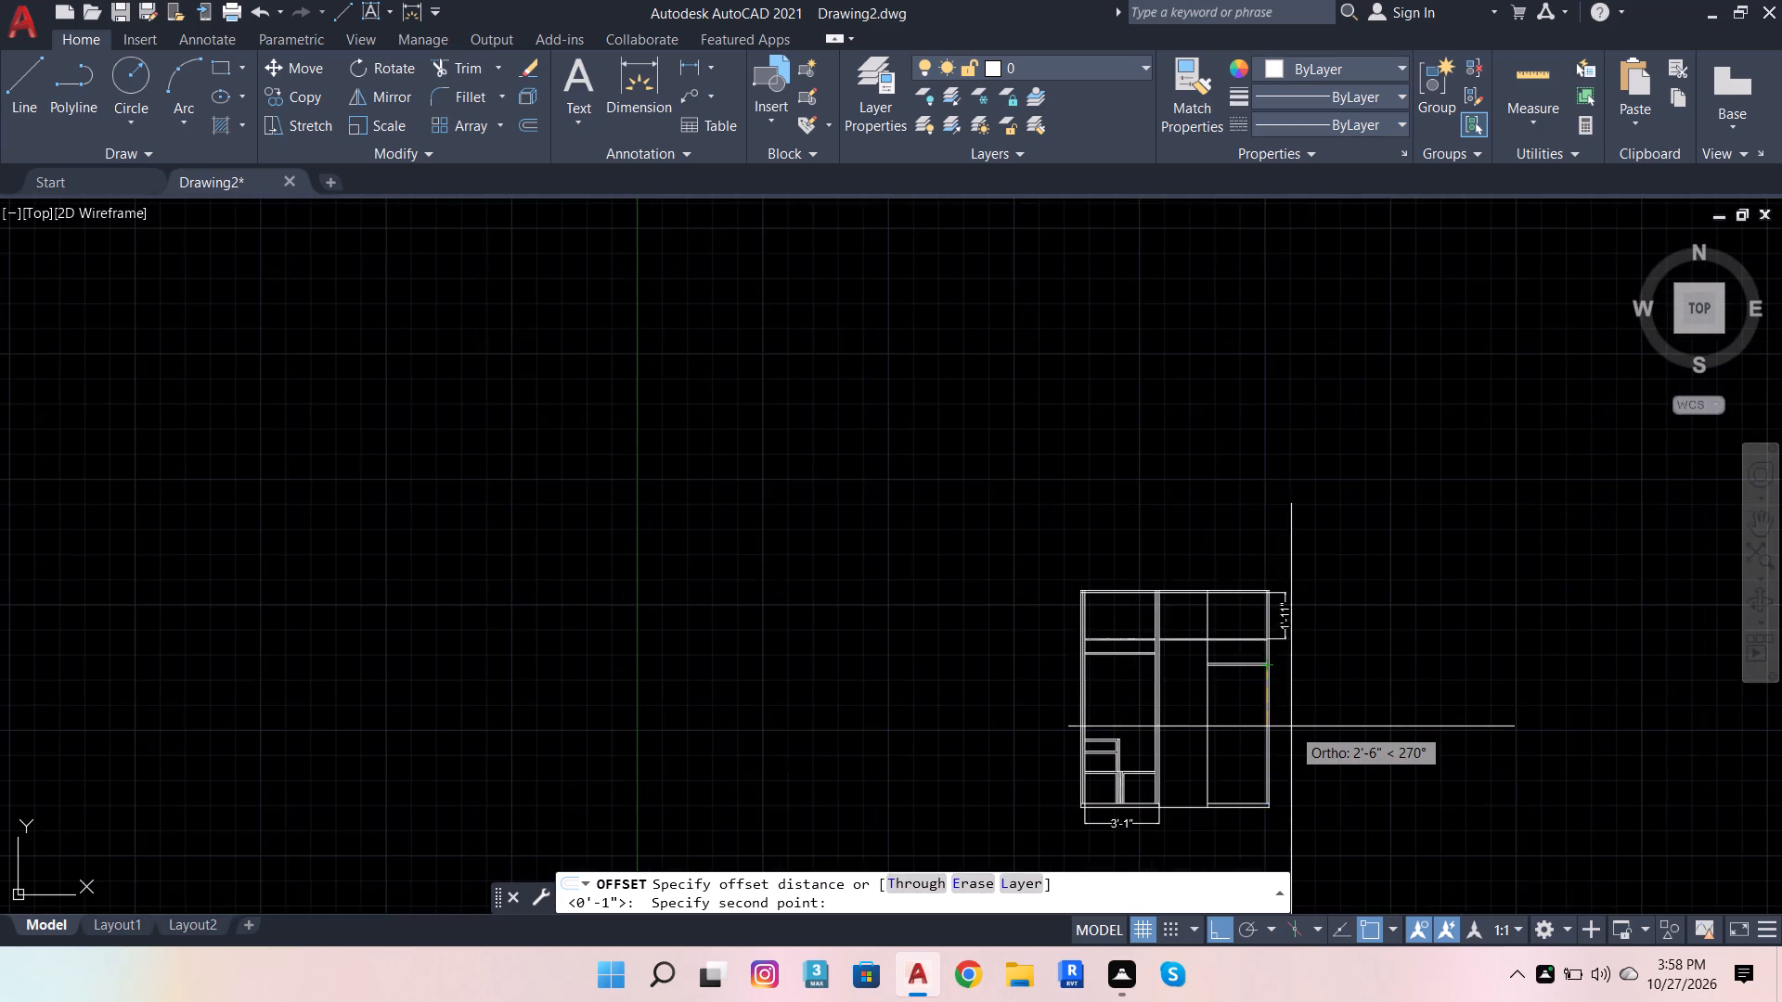
pyautogui.scroll(3, 1291, 726)
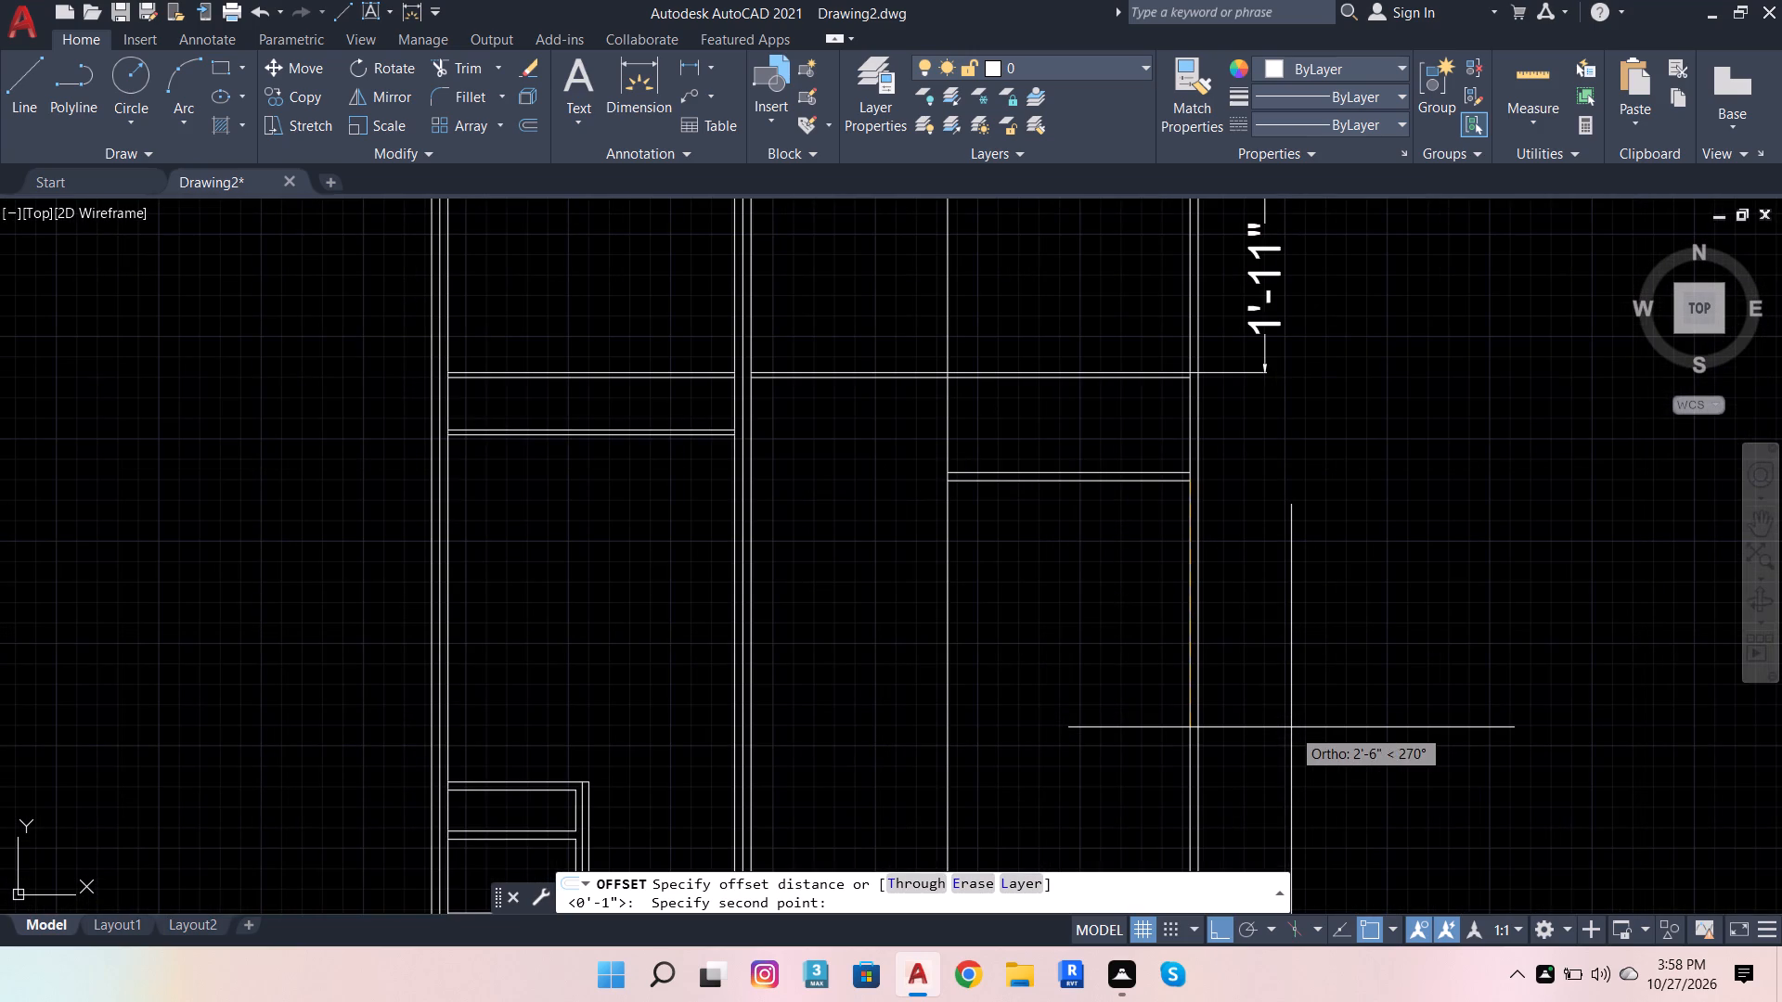
pyautogui.write('11')
pyautogui.press('Return')
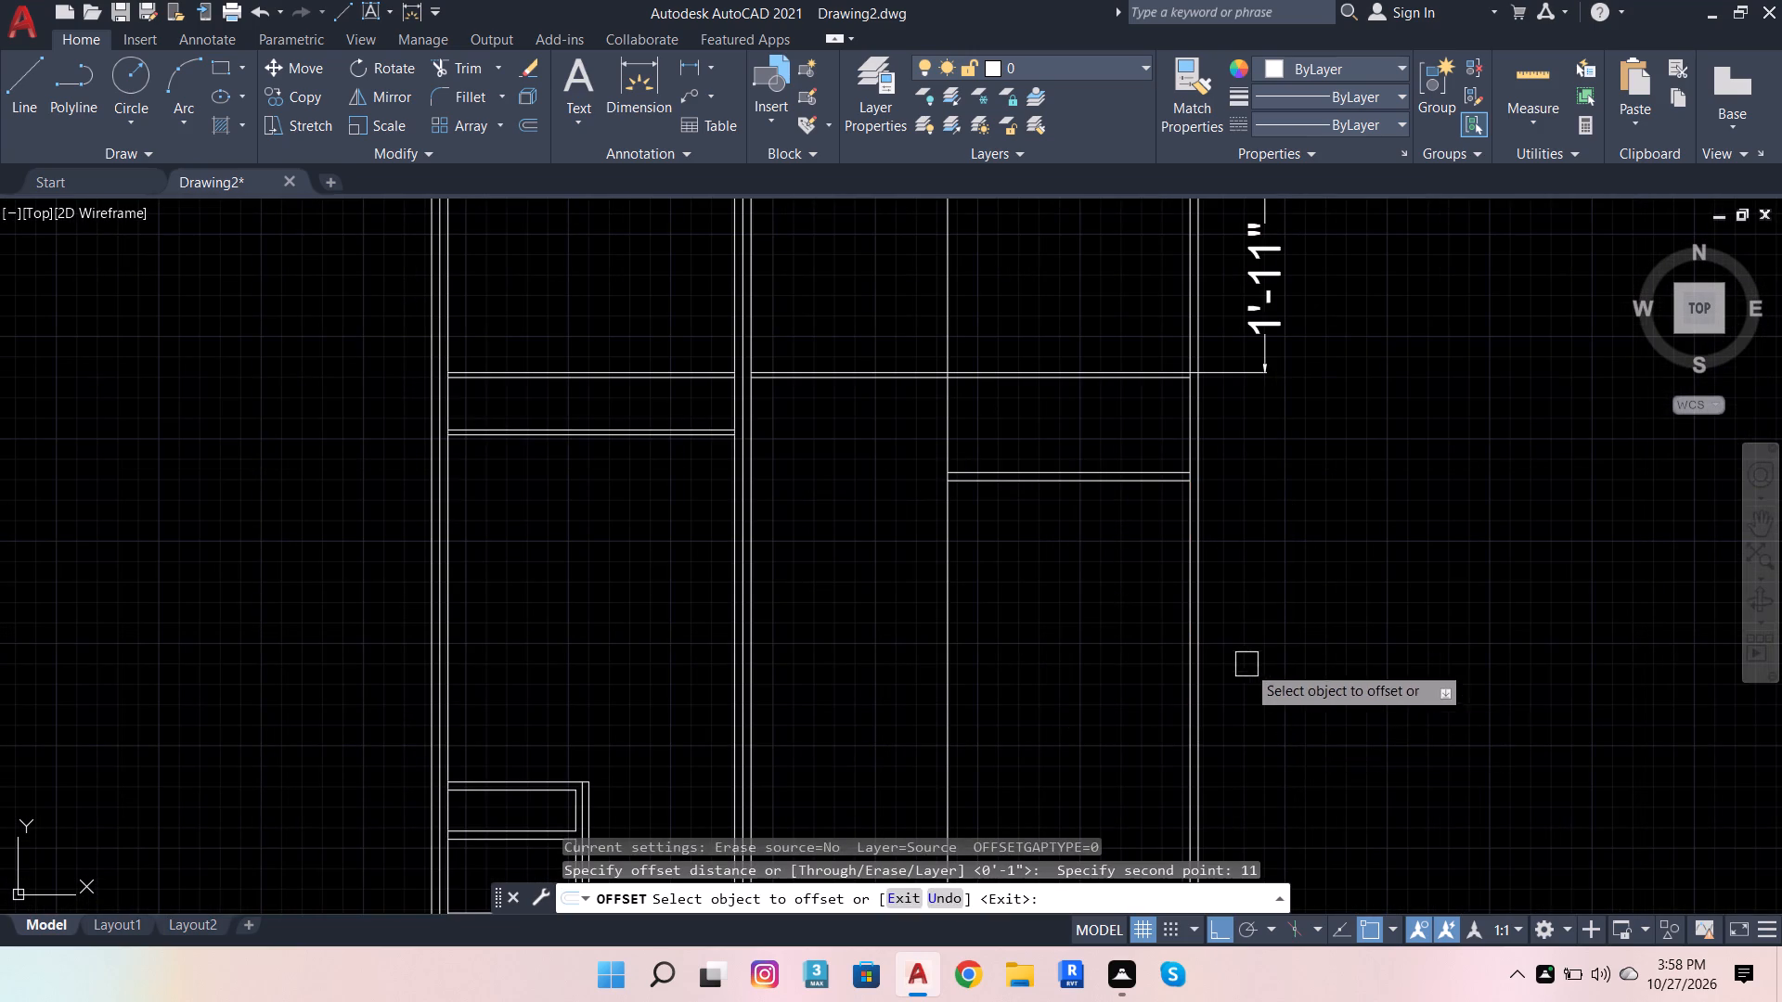
pyautogui.scroll(3, 1140, 489)
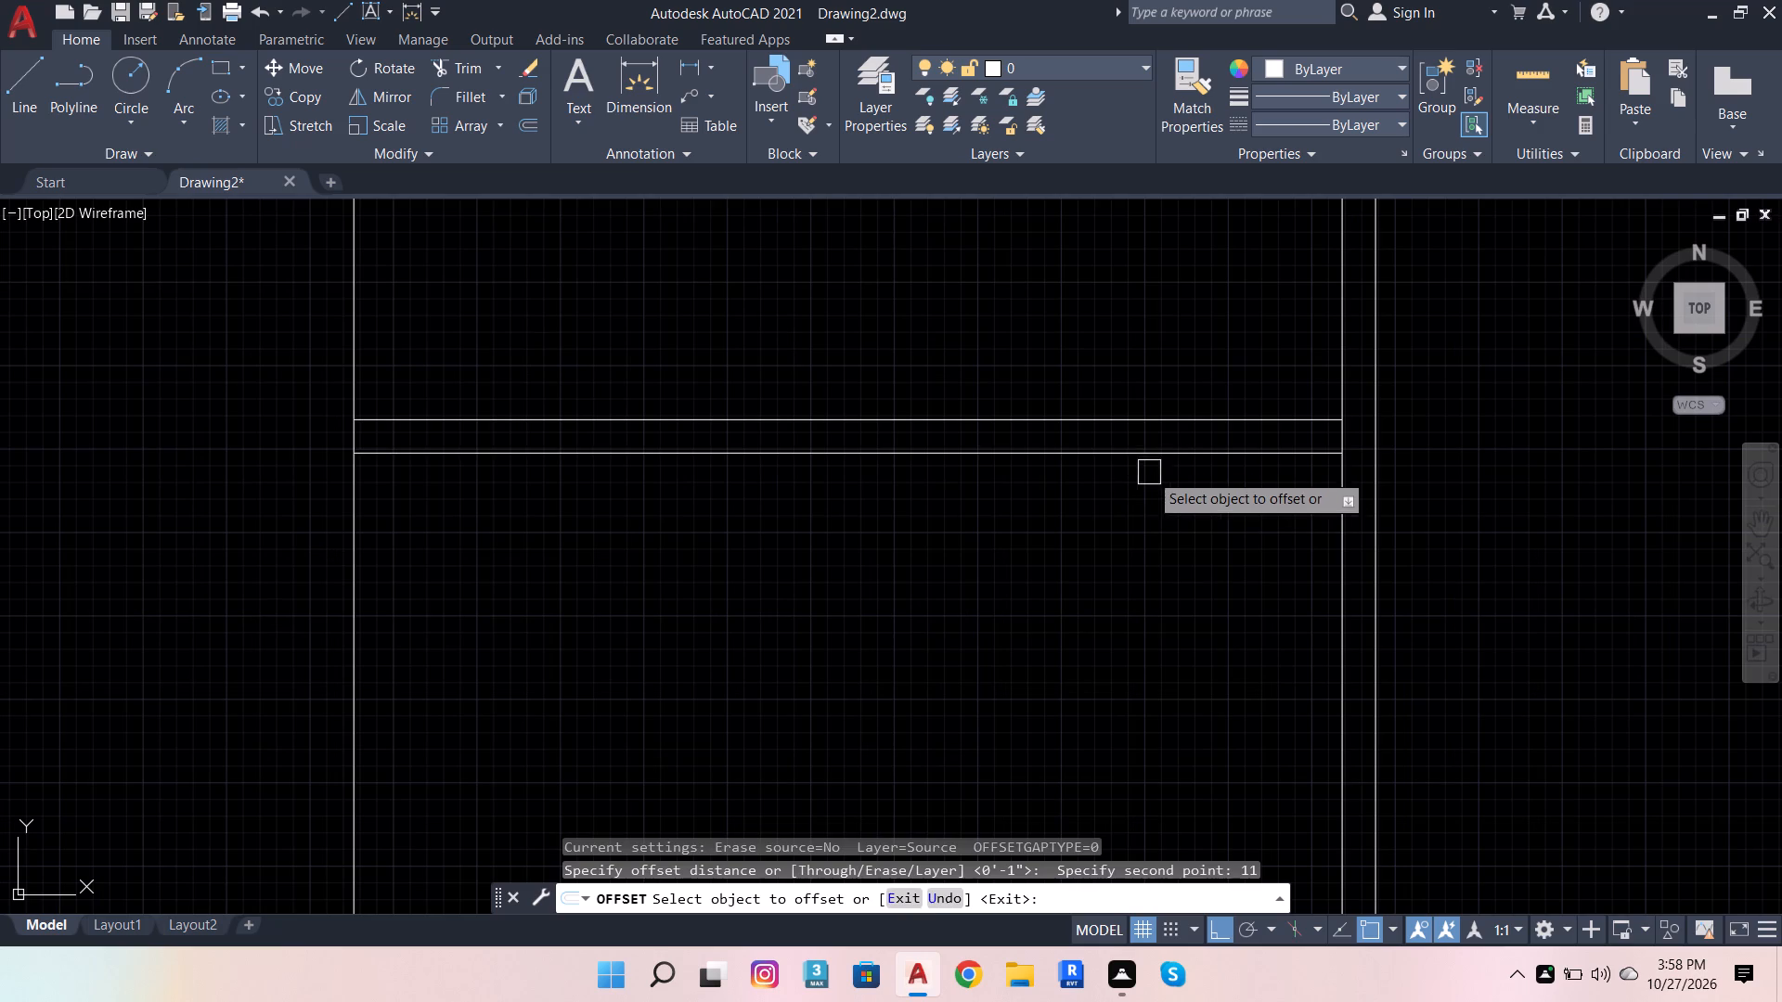
pyautogui.moveTo(1166, 456); pyautogui.dragTo(1166, 476)
pyautogui.scroll(-1, 1102, 636)
pyautogui.click(1100, 637)
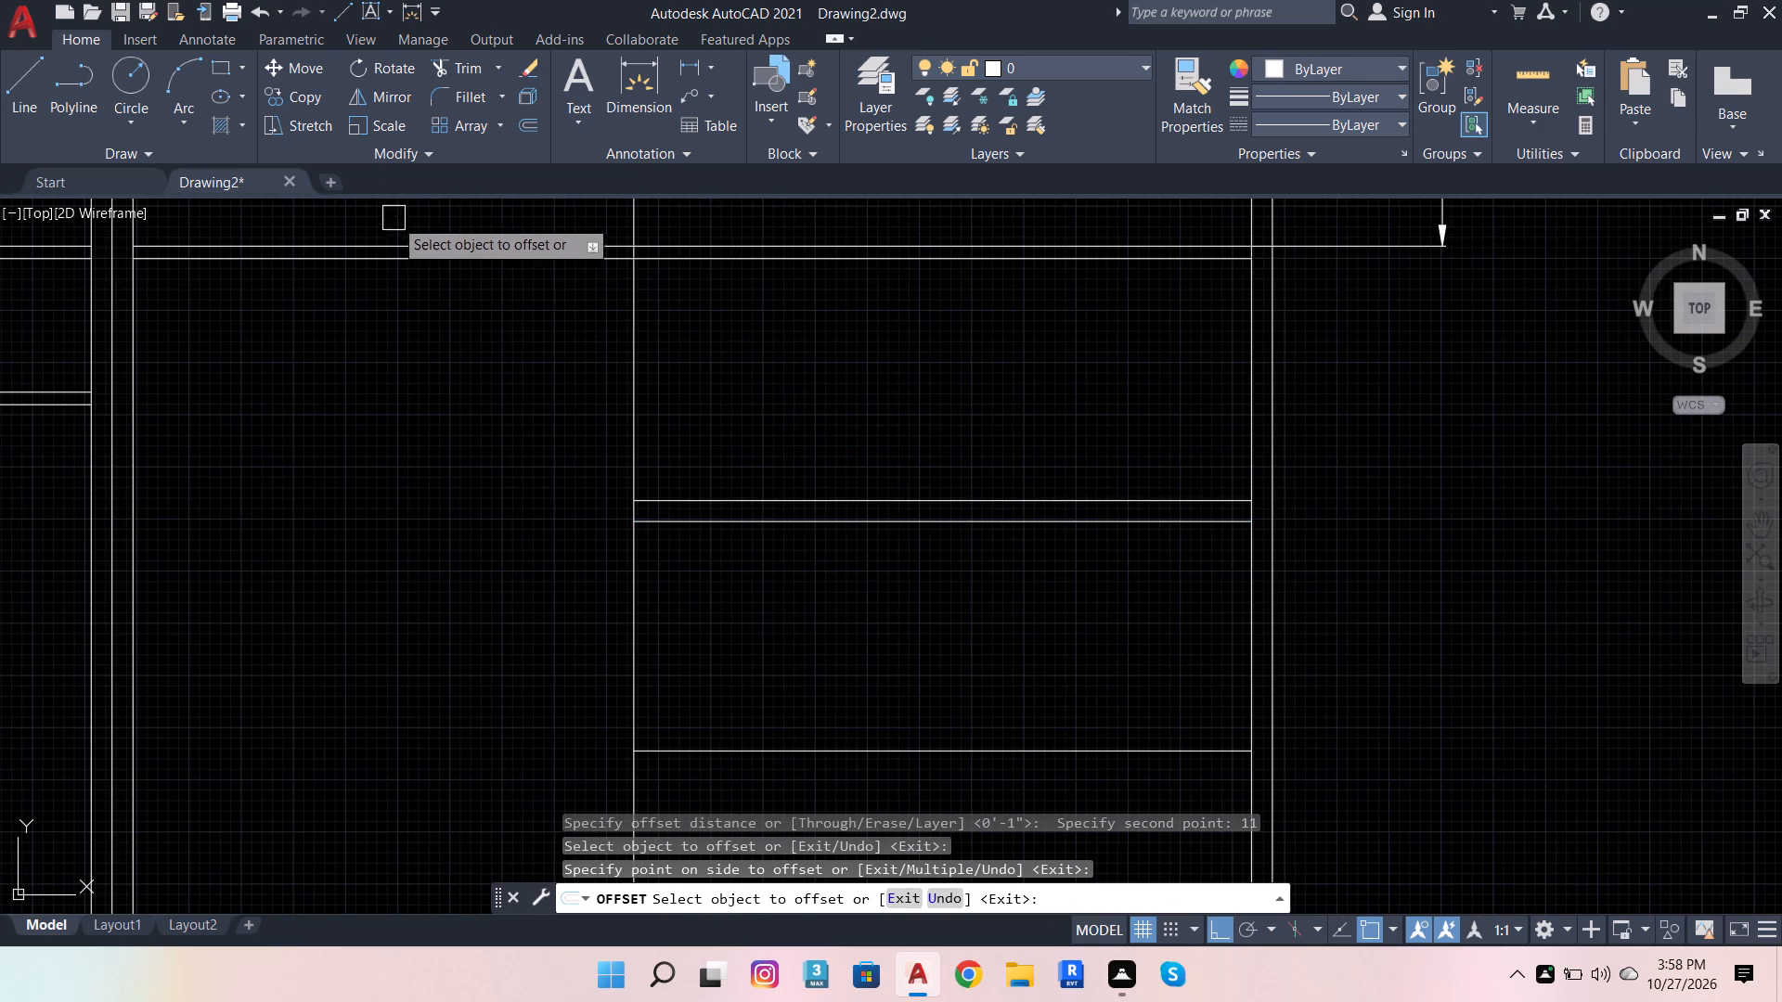
# Offset the new line in the right bay downward by 1" to form another shelf.
pyautogui.click(526, 125)
pyautogui.scroll(-3, 1031, 214)
pyautogui.scroll(1, 1059, 328)
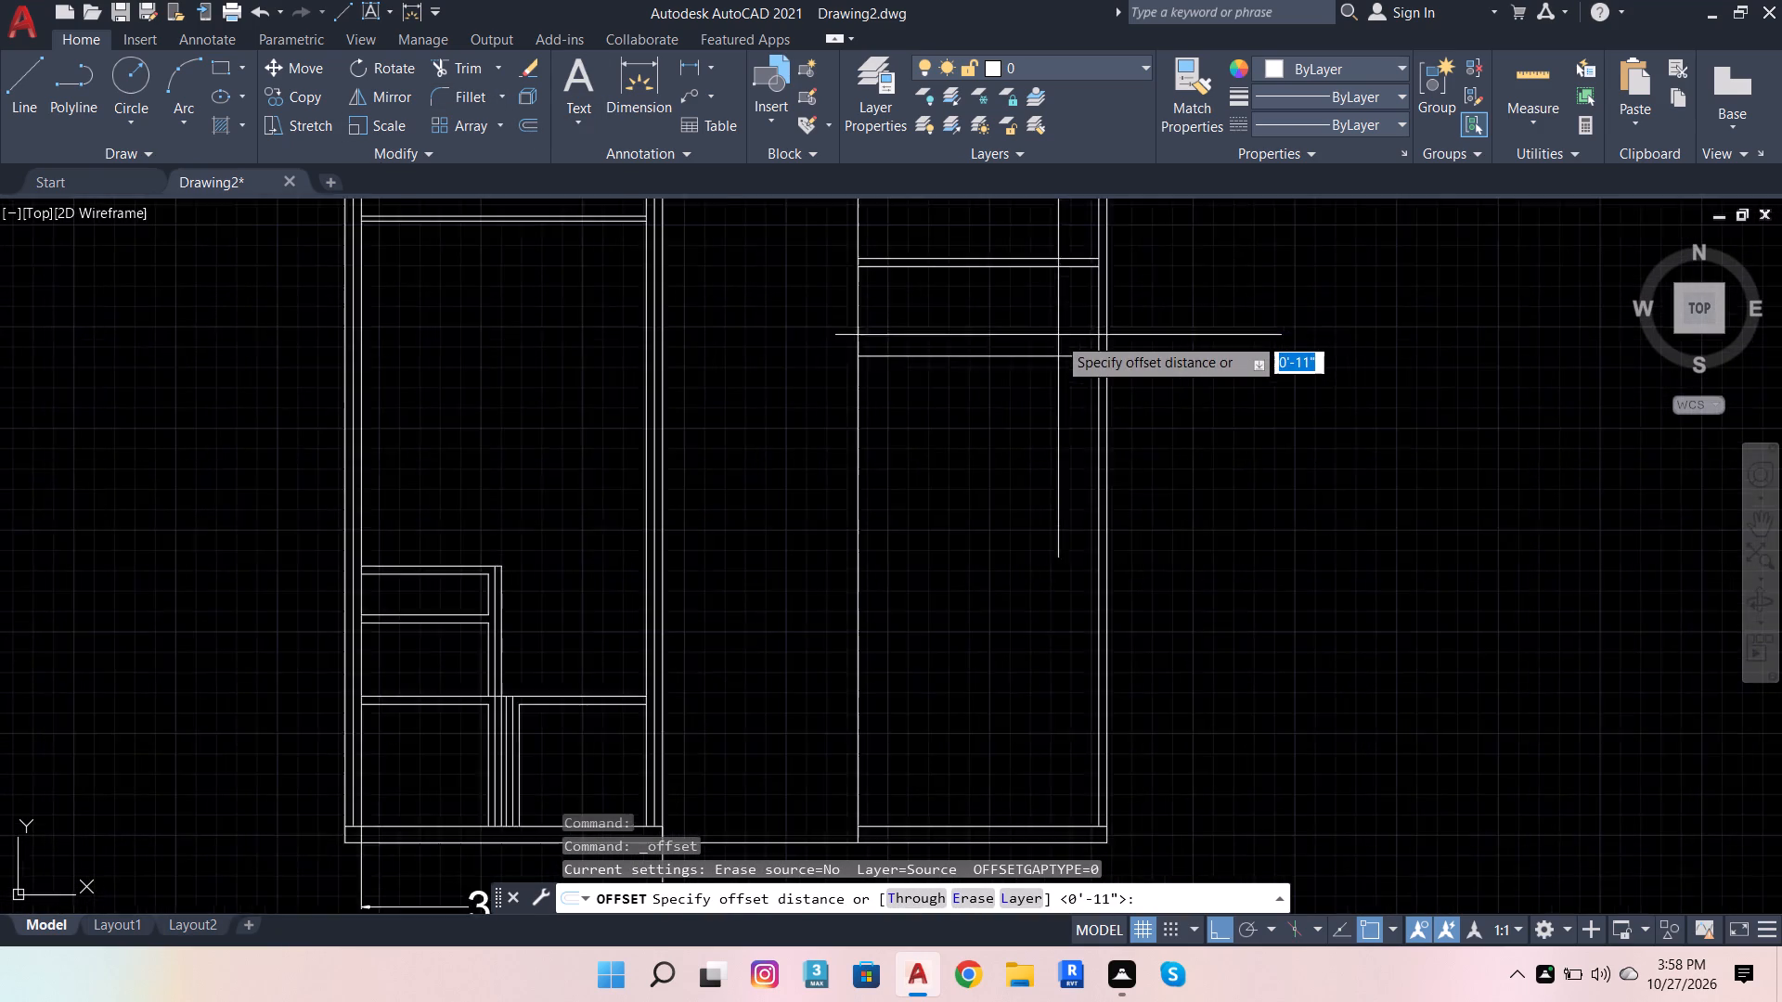
pyautogui.scroll(1, 1057, 337)
pyautogui.click(1112, 361)
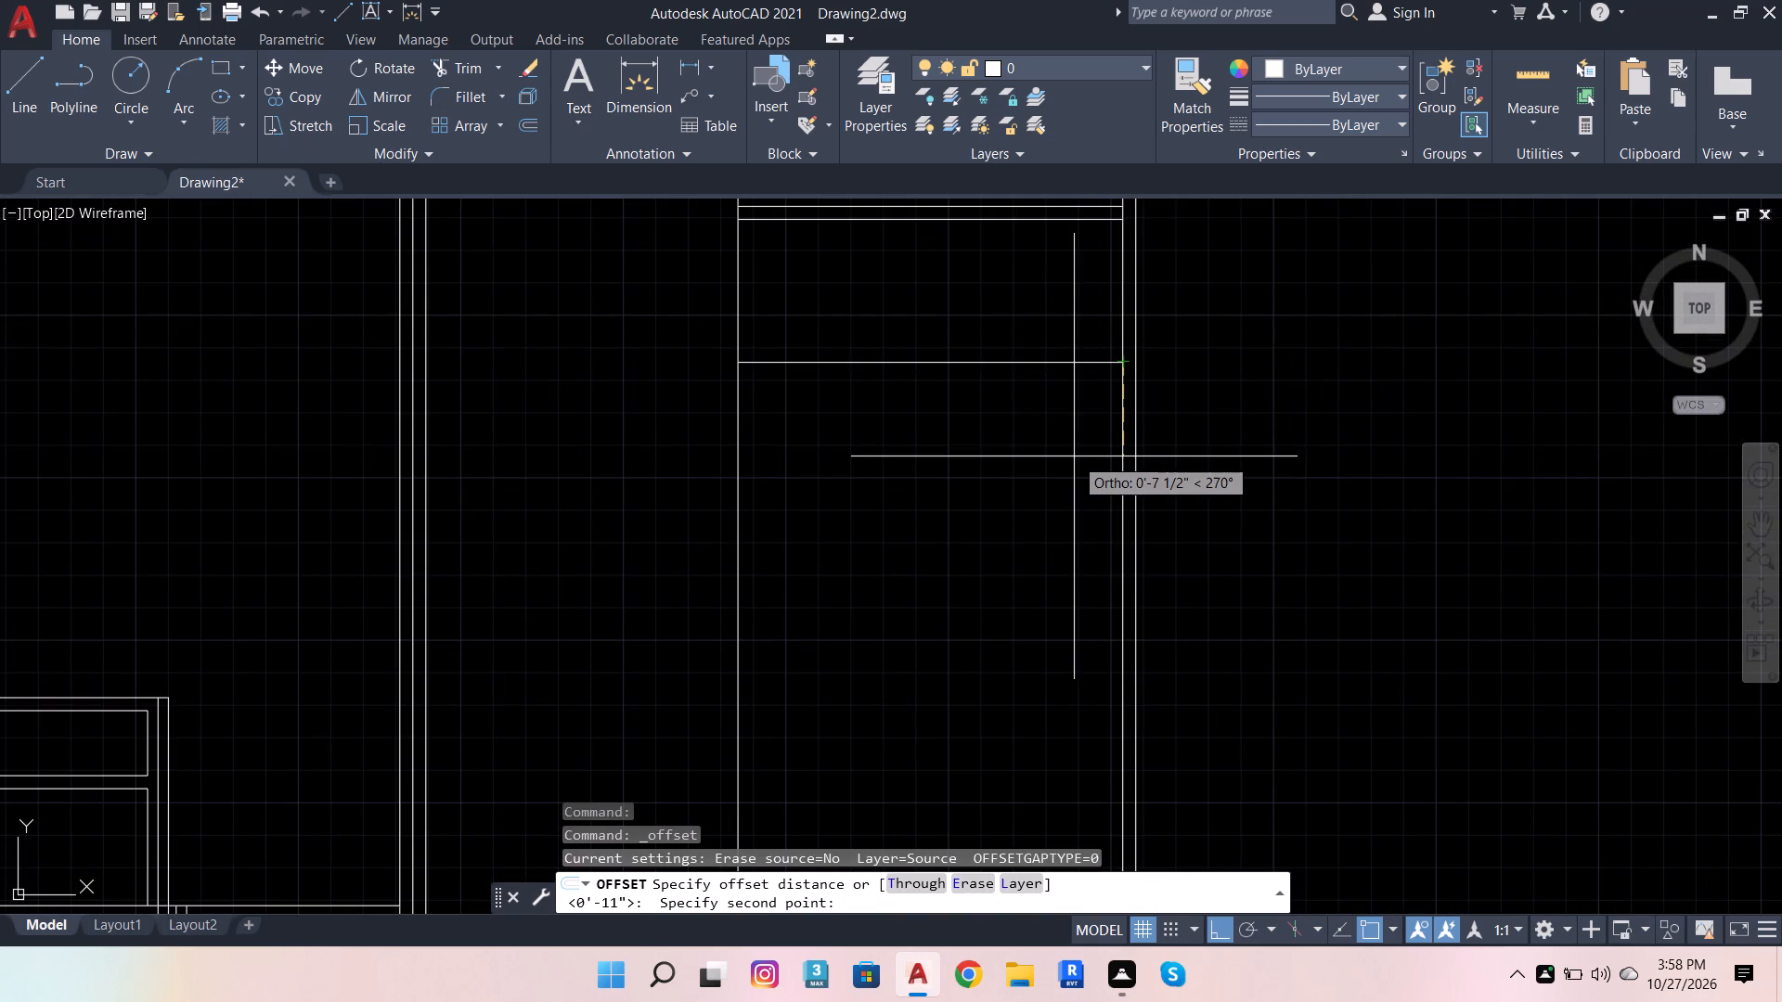
pyautogui.press('1')
pyautogui.press('Return')
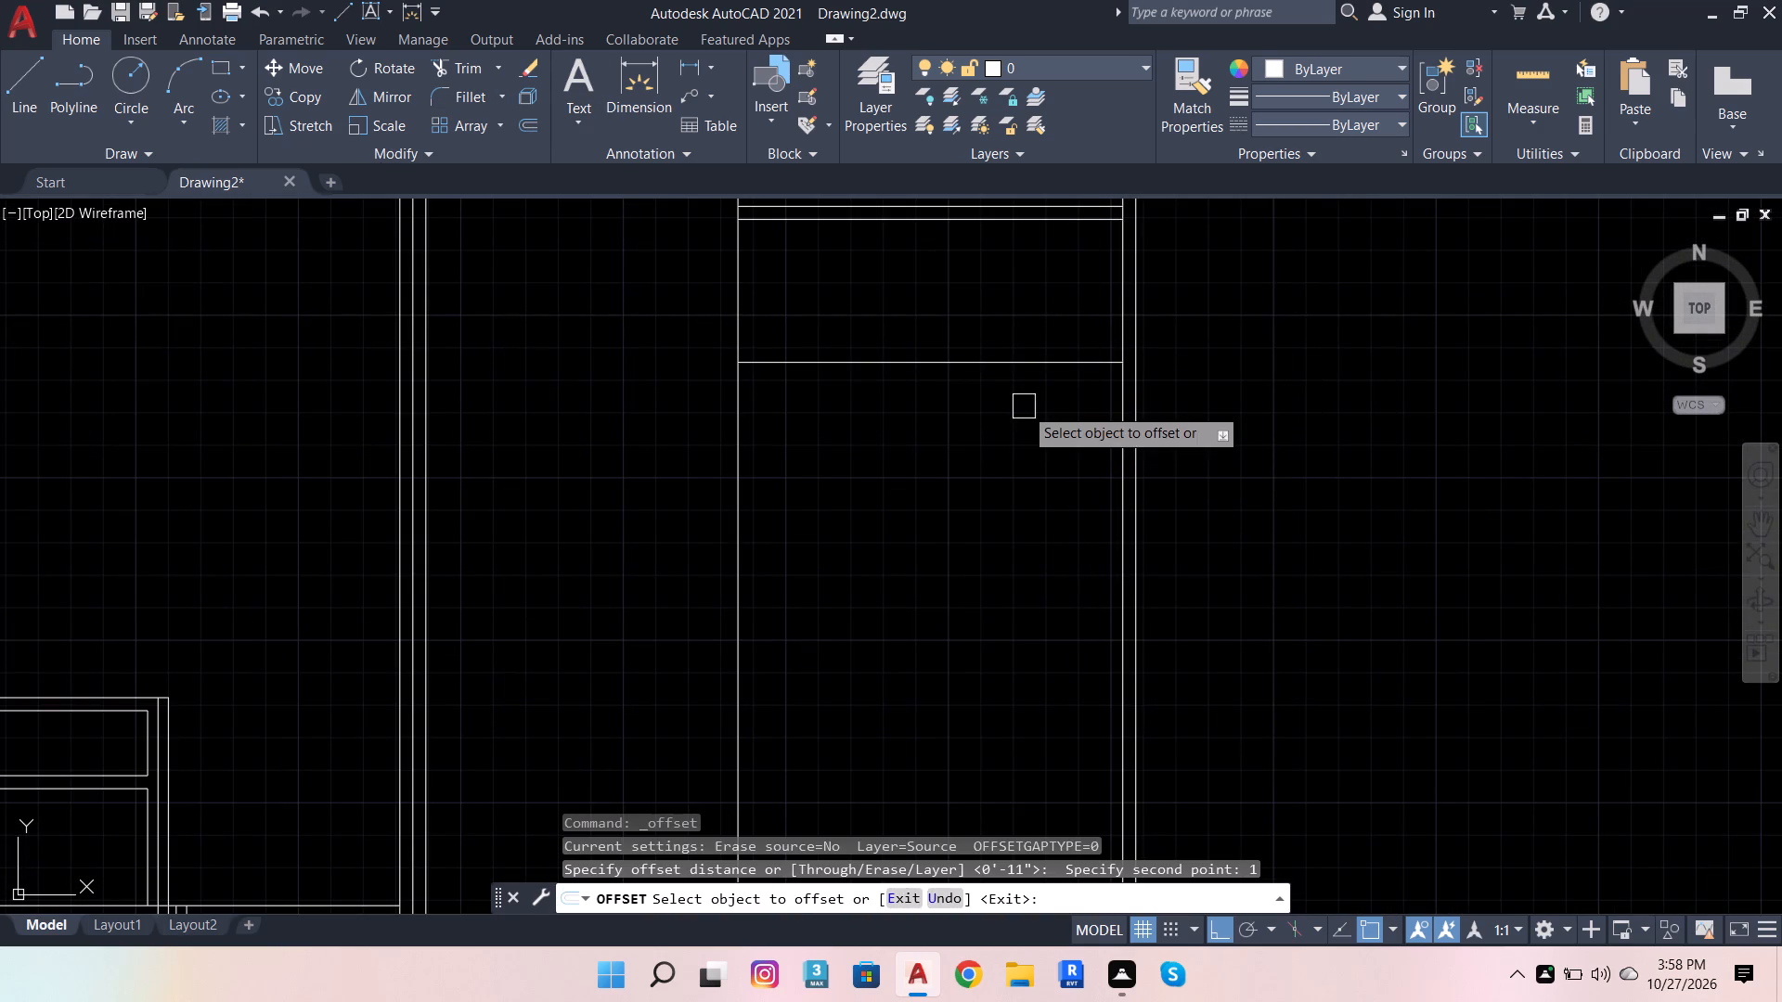
pyautogui.click(1009, 362)
pyautogui.click(1001, 429)
pyautogui.scroll(-2, 992, 457)
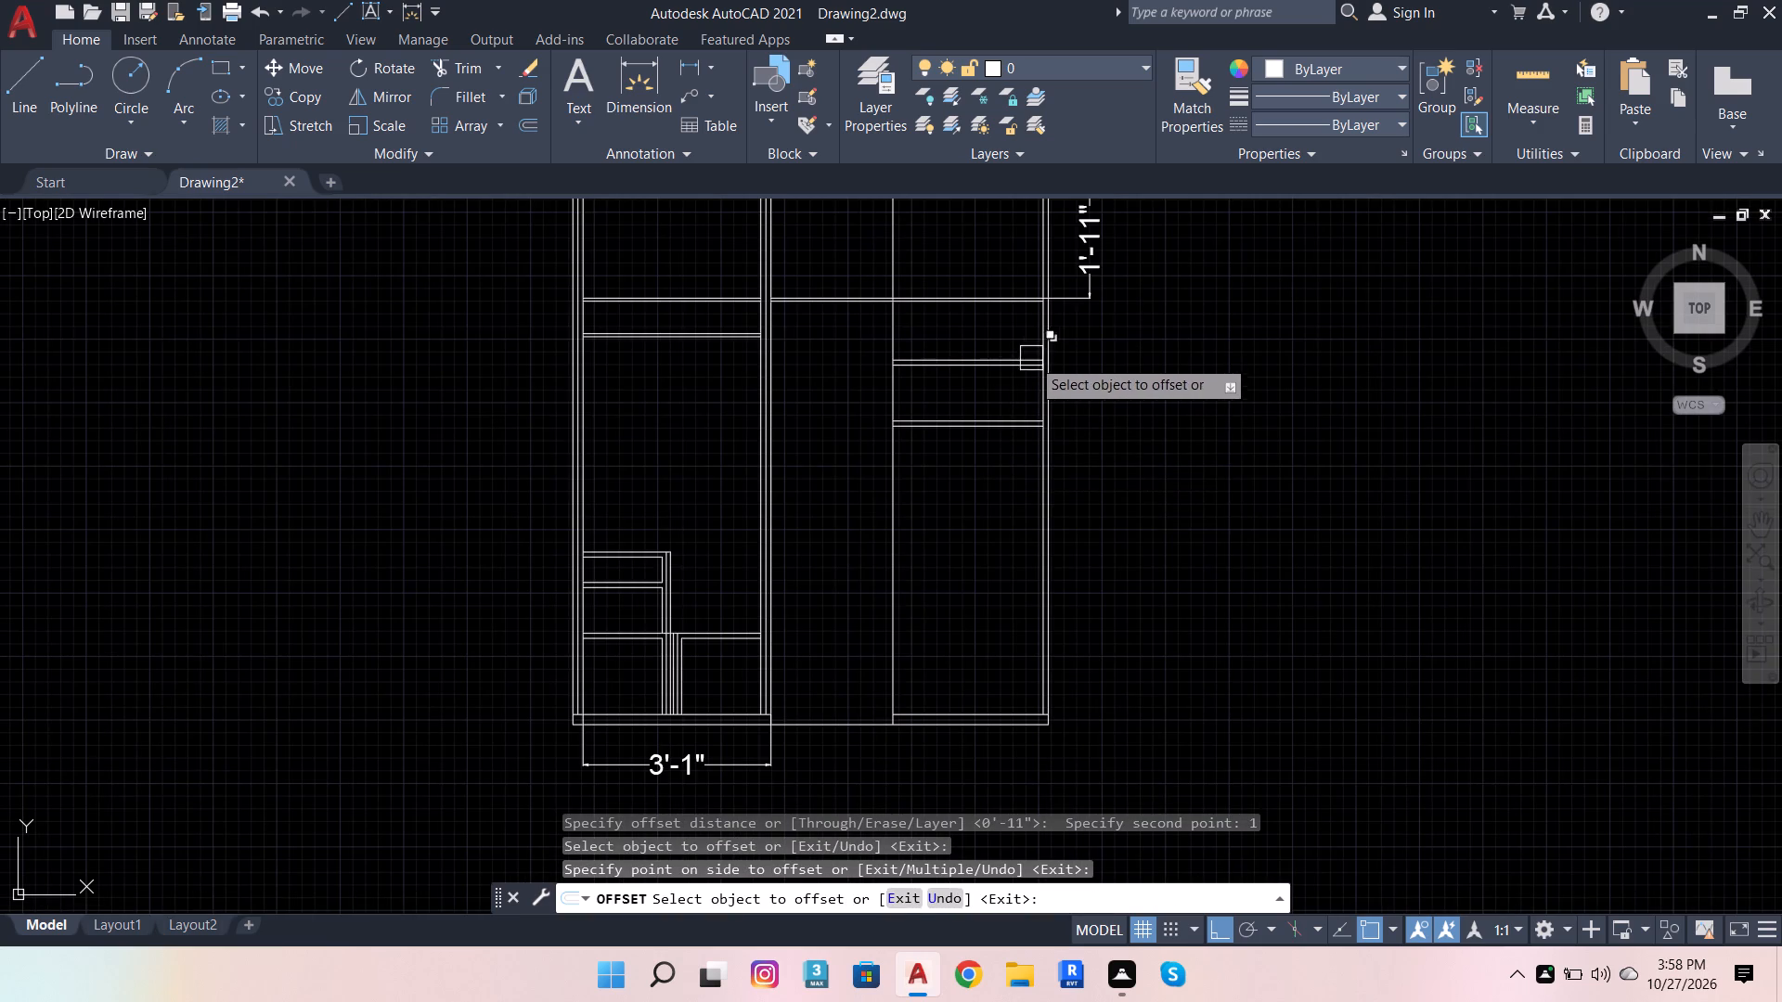
pyautogui.scroll(2, 1097, 342)
pyautogui.press('Escape')
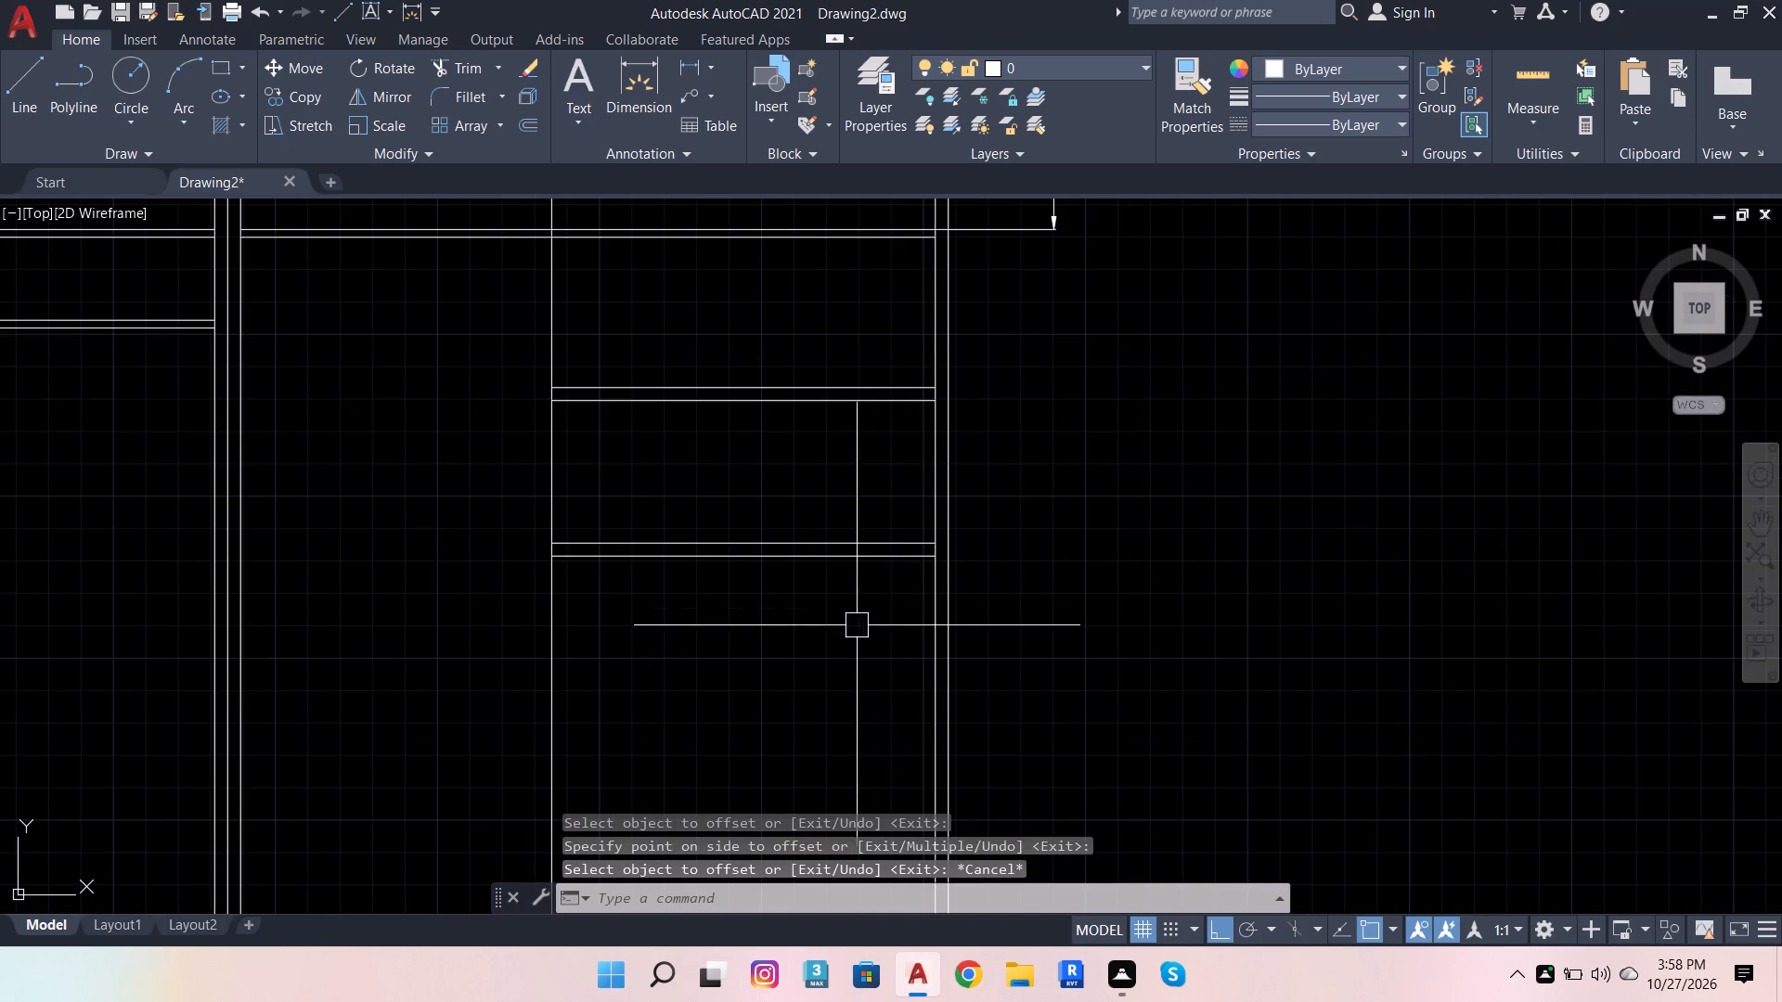
# Copy the right bay's lowest 1" shelf downward by 1'-0", using the spacing between the two existing 1" shelves.
pyautogui.click(852, 628)
pyautogui.click(797, 514)
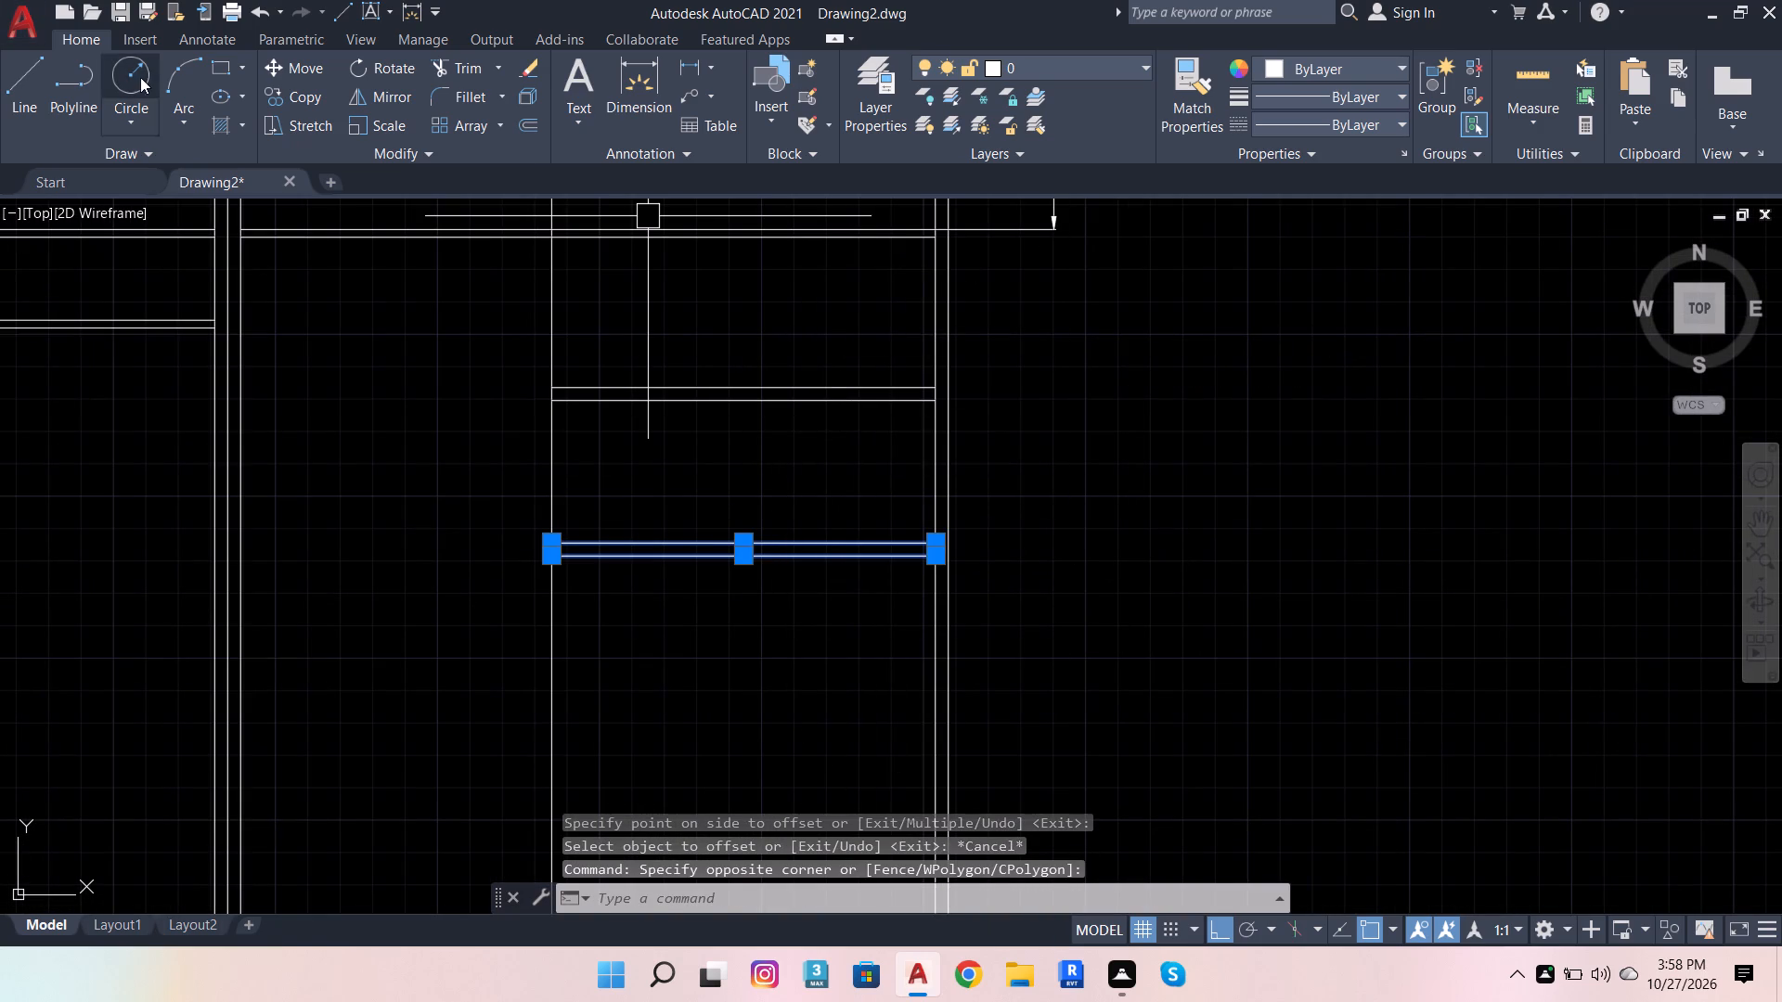
pyautogui.click(303, 101)
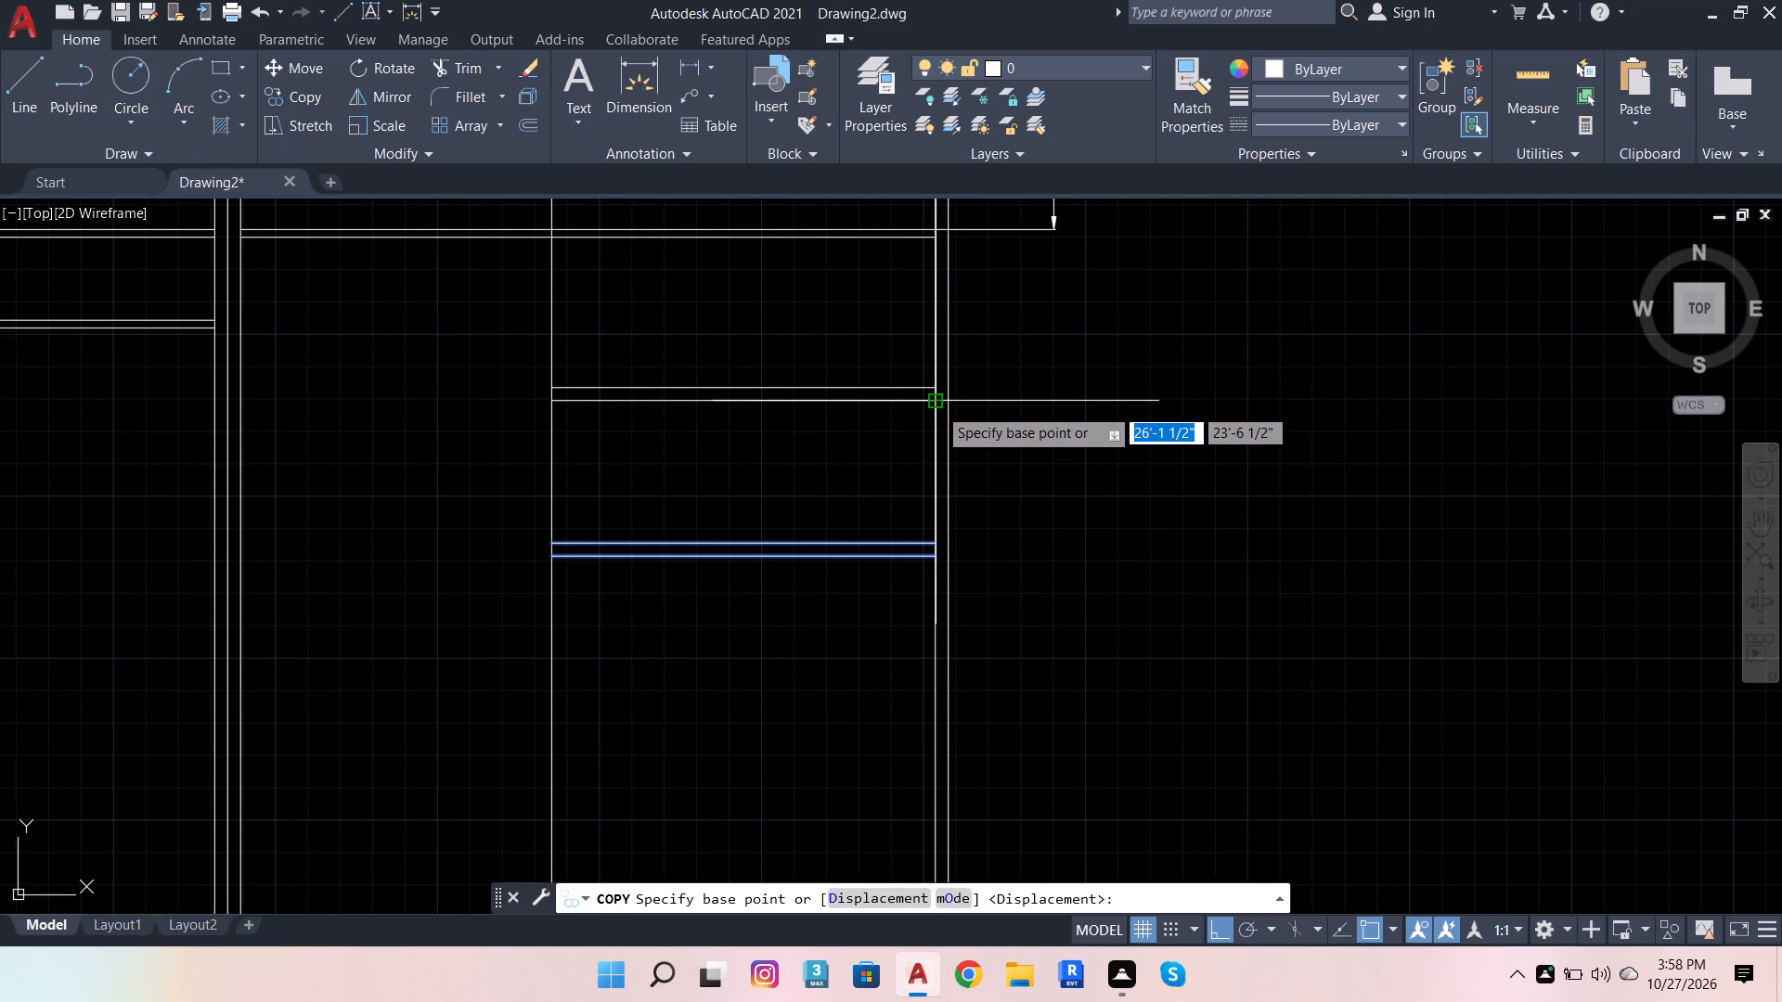
pyautogui.click(937, 406)
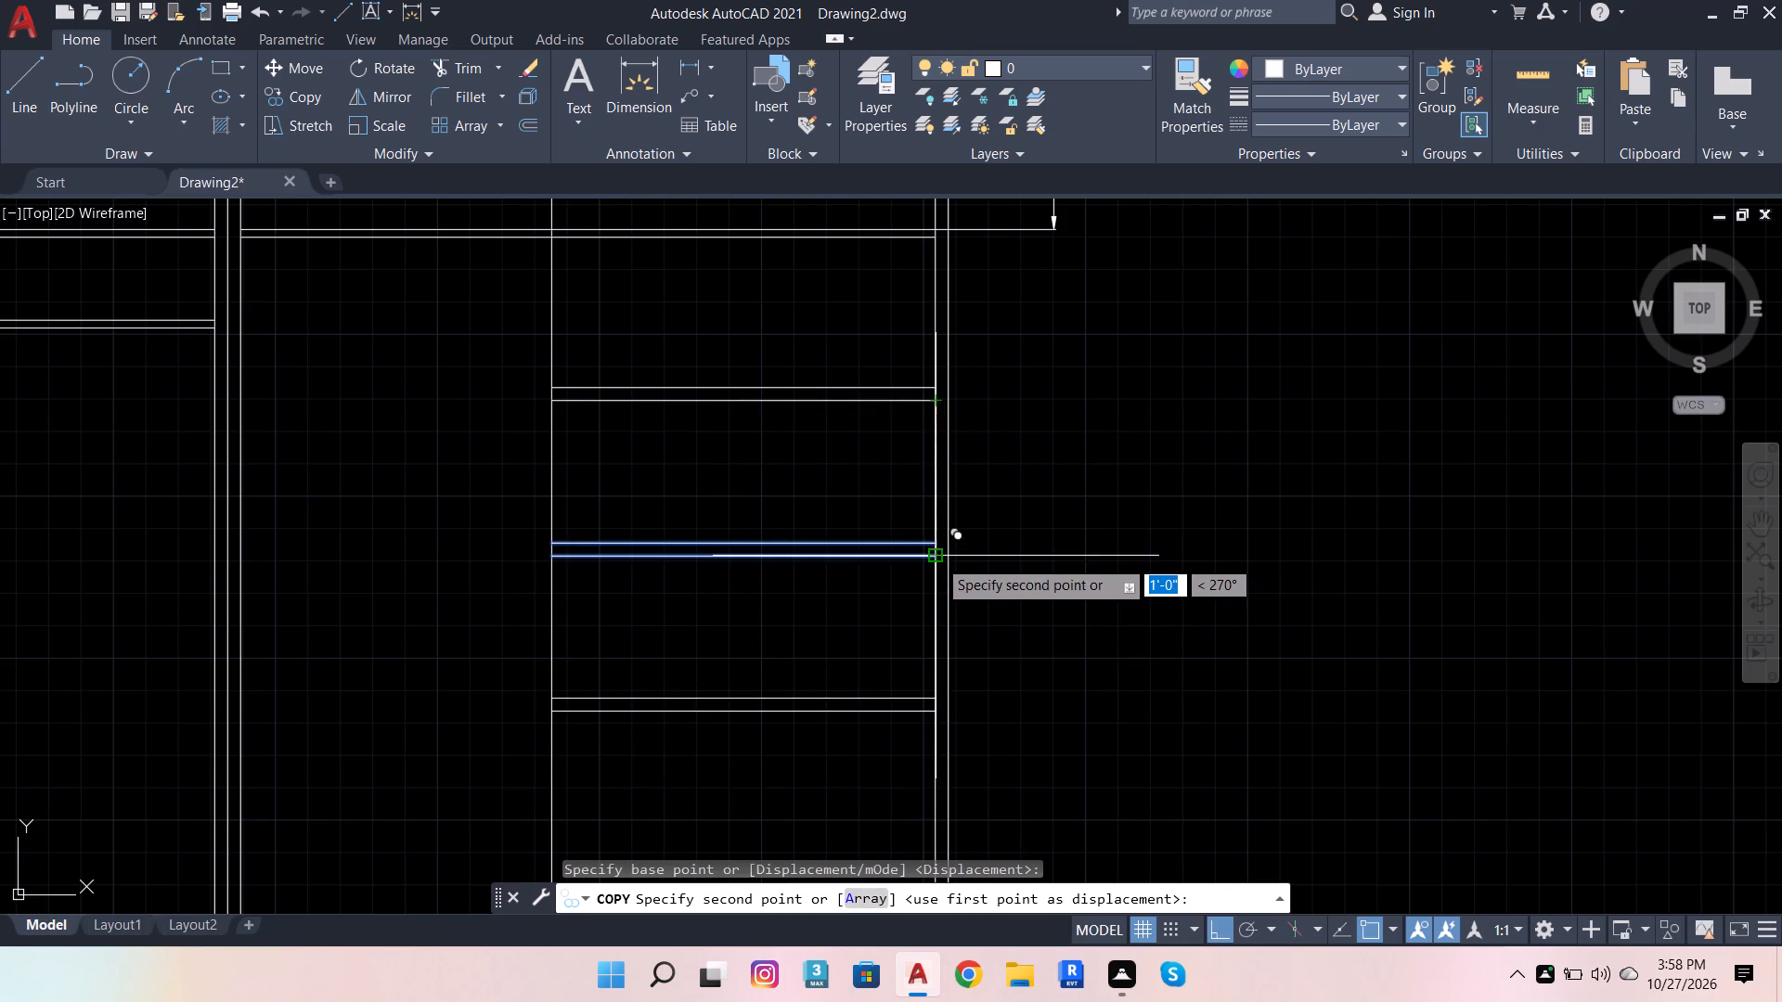
pyautogui.click(937, 559)
pyautogui.press('Escape')
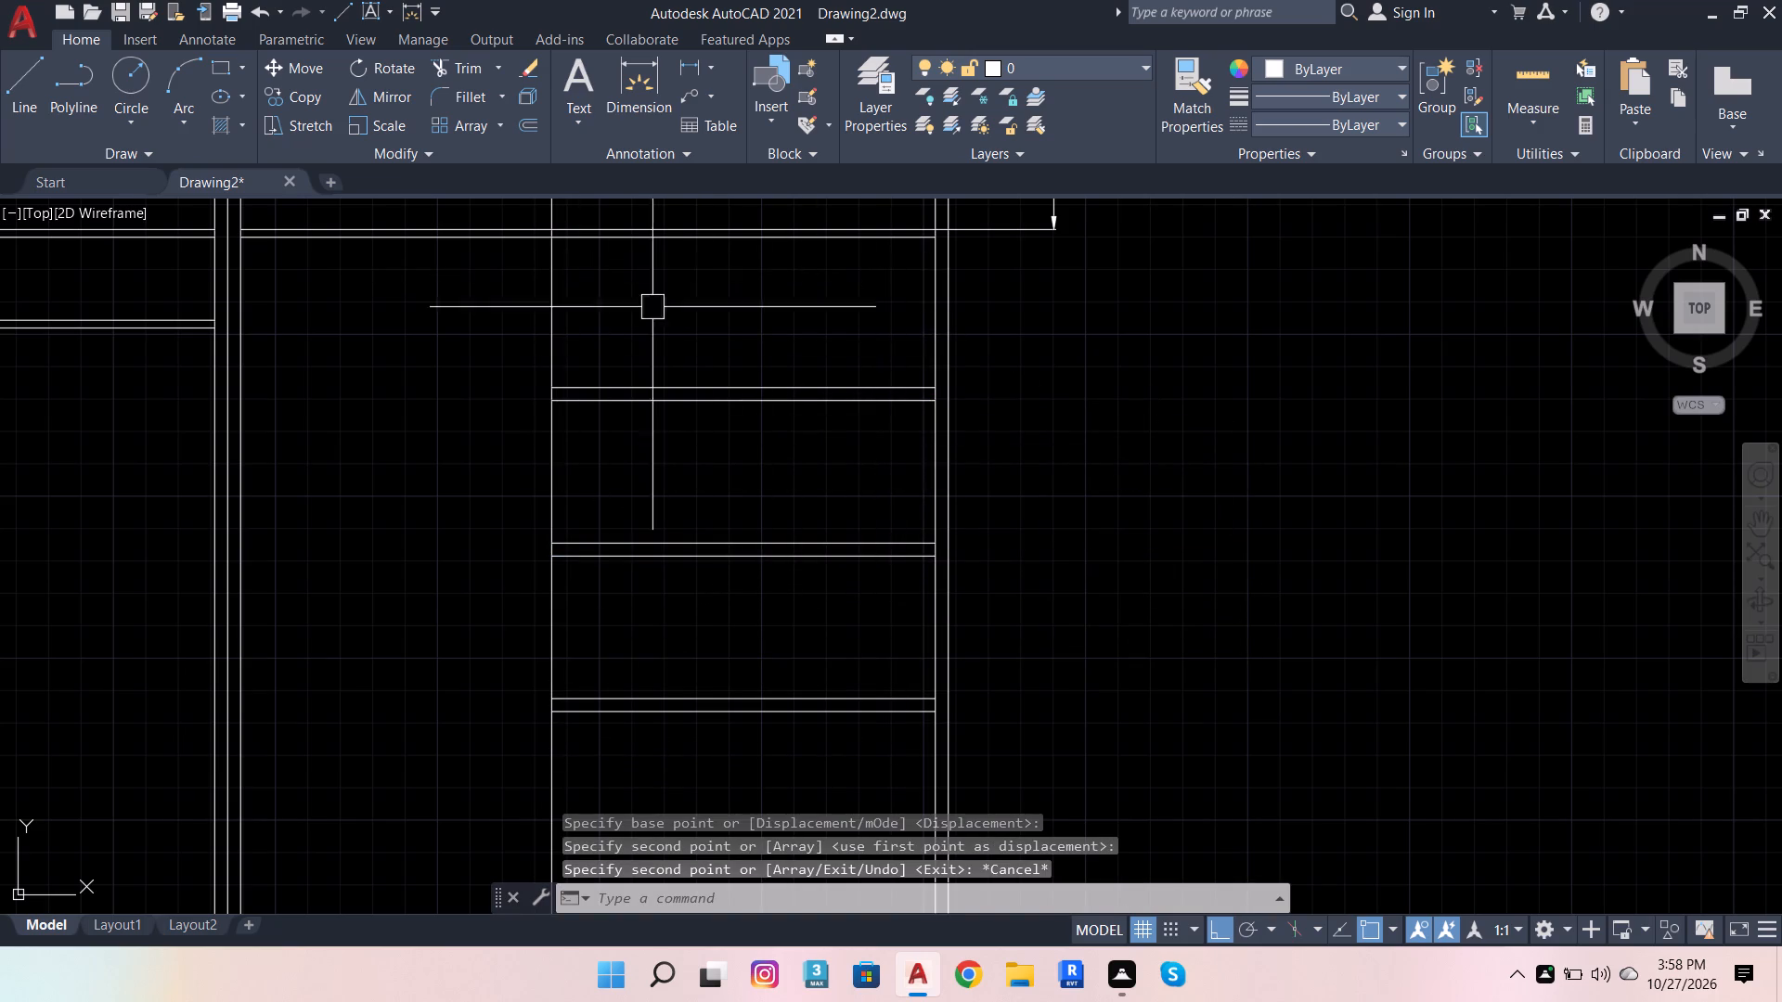
pyautogui.click(927, 435)
pyautogui.press('Escape')
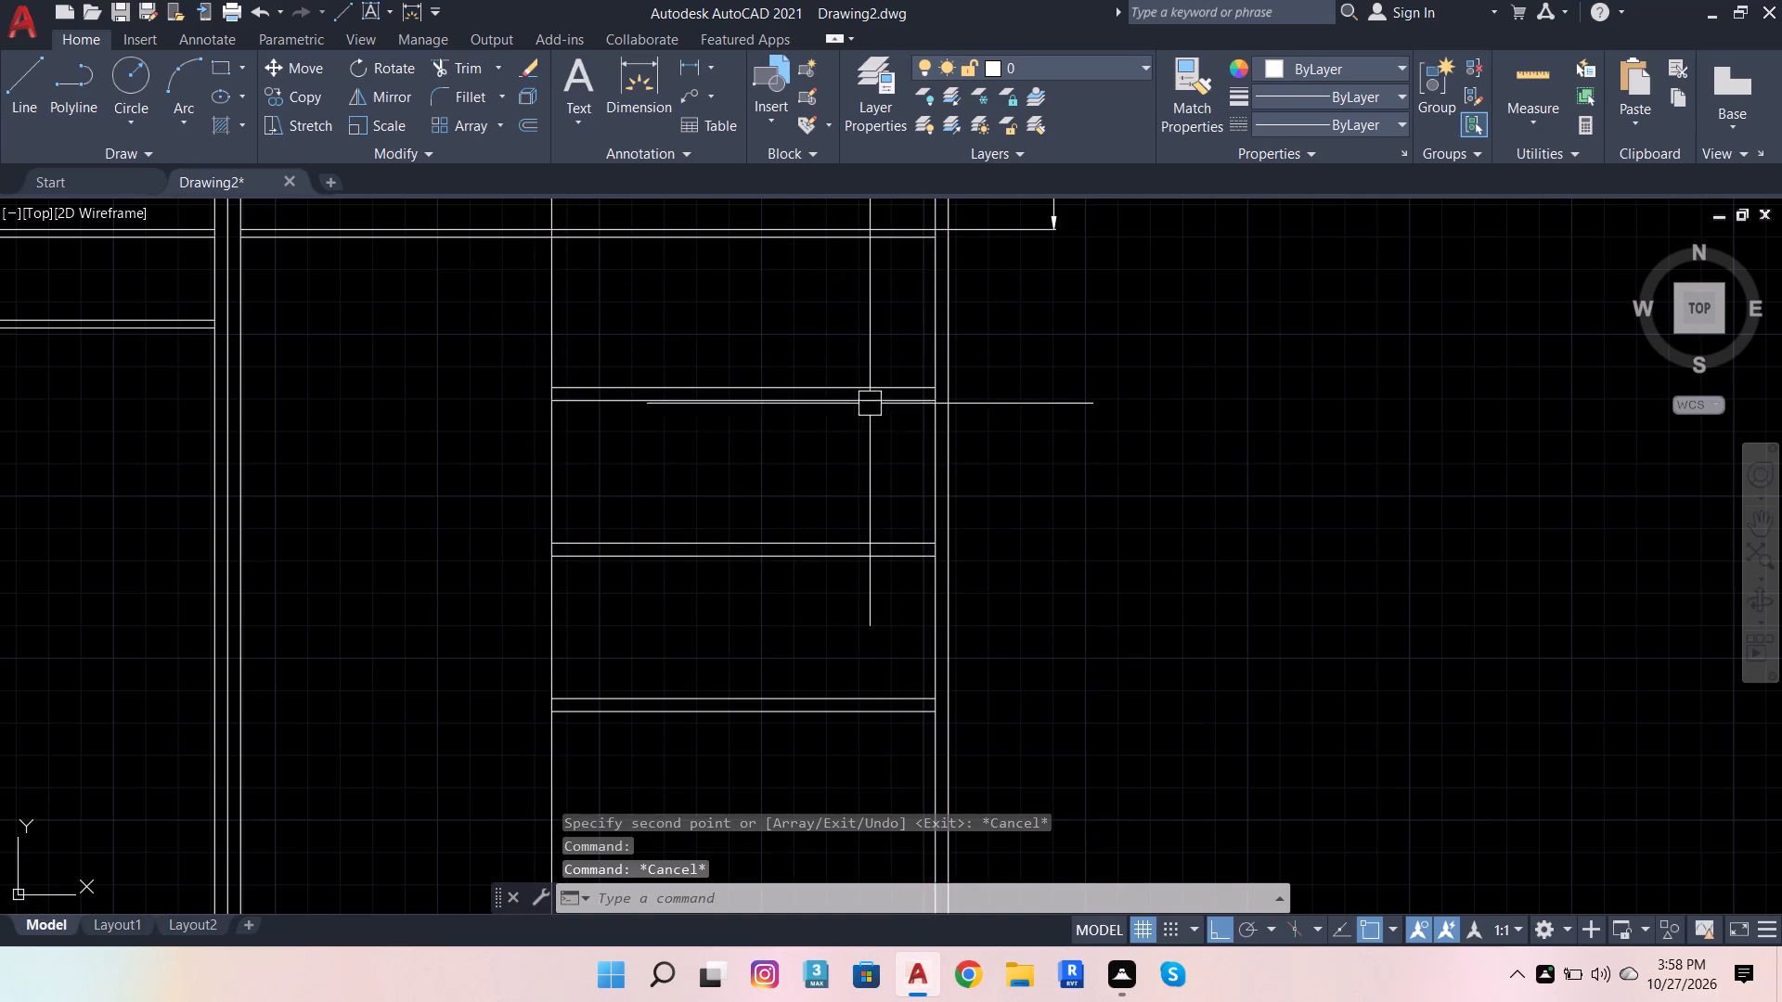
# Copy the right bay's uppermost 1" shelf below the lowest one, reusing its spacing from the long shelf's lower line.
pyautogui.click(883, 428)
pyautogui.click(726, 277)
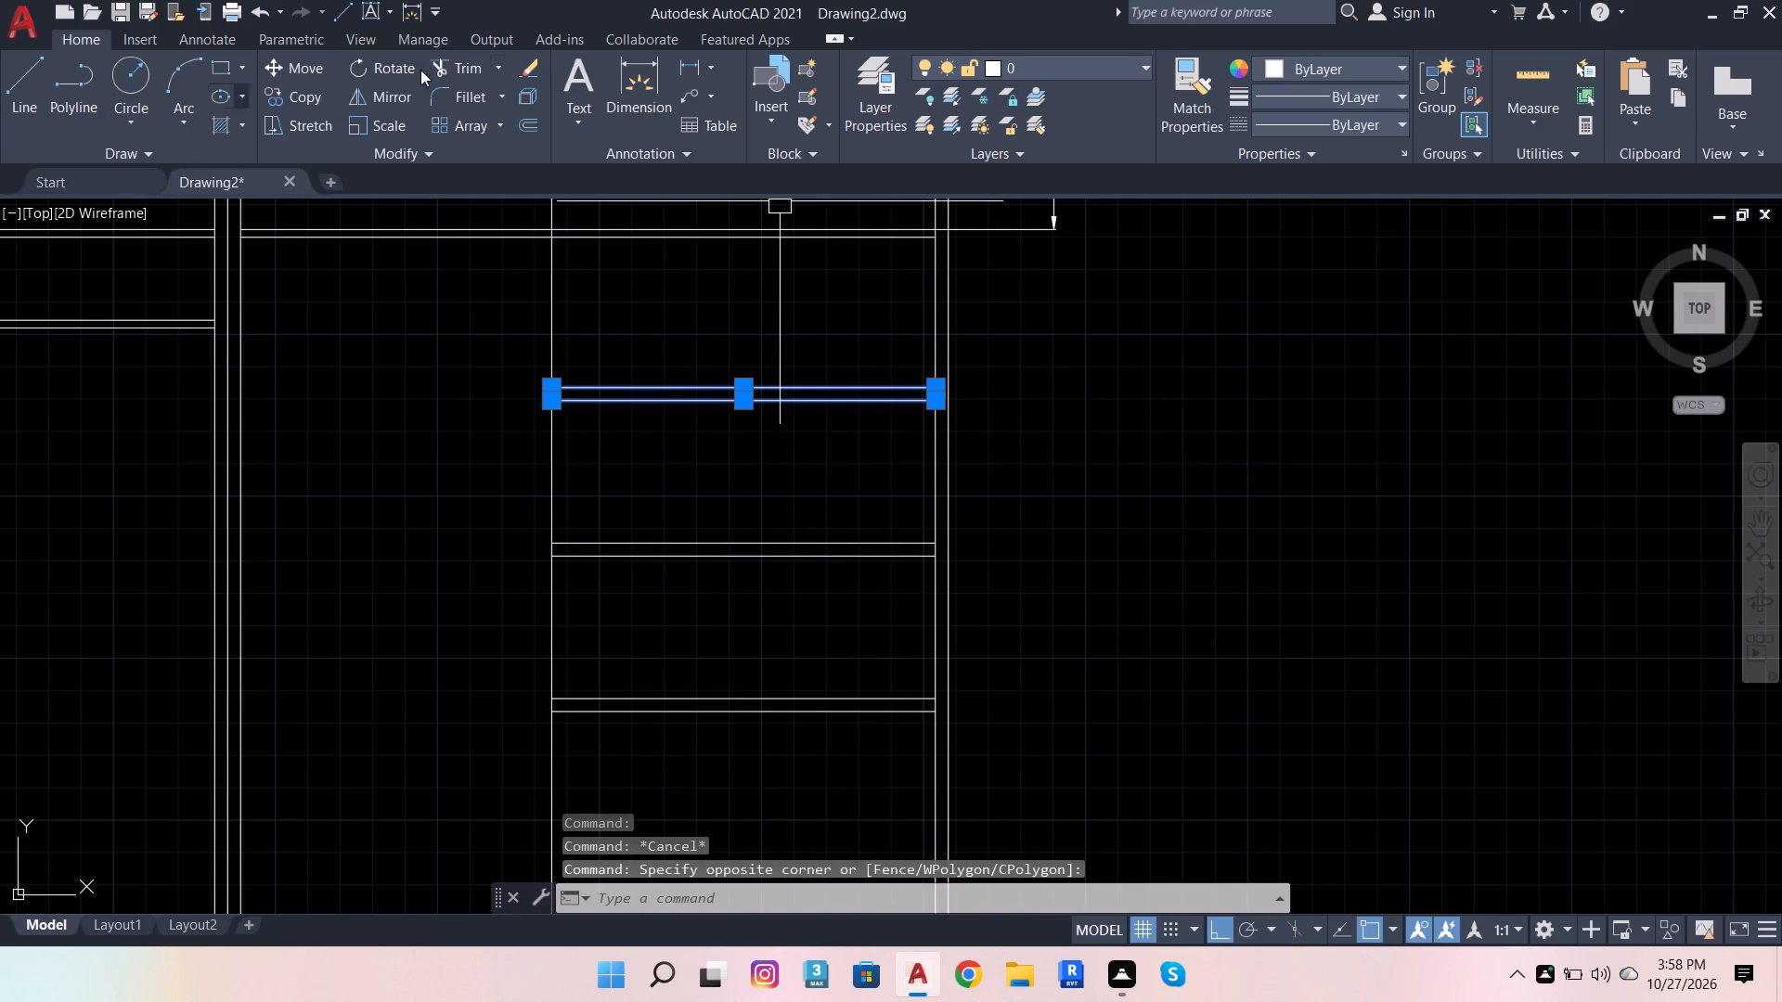
pyautogui.click(281, 96)
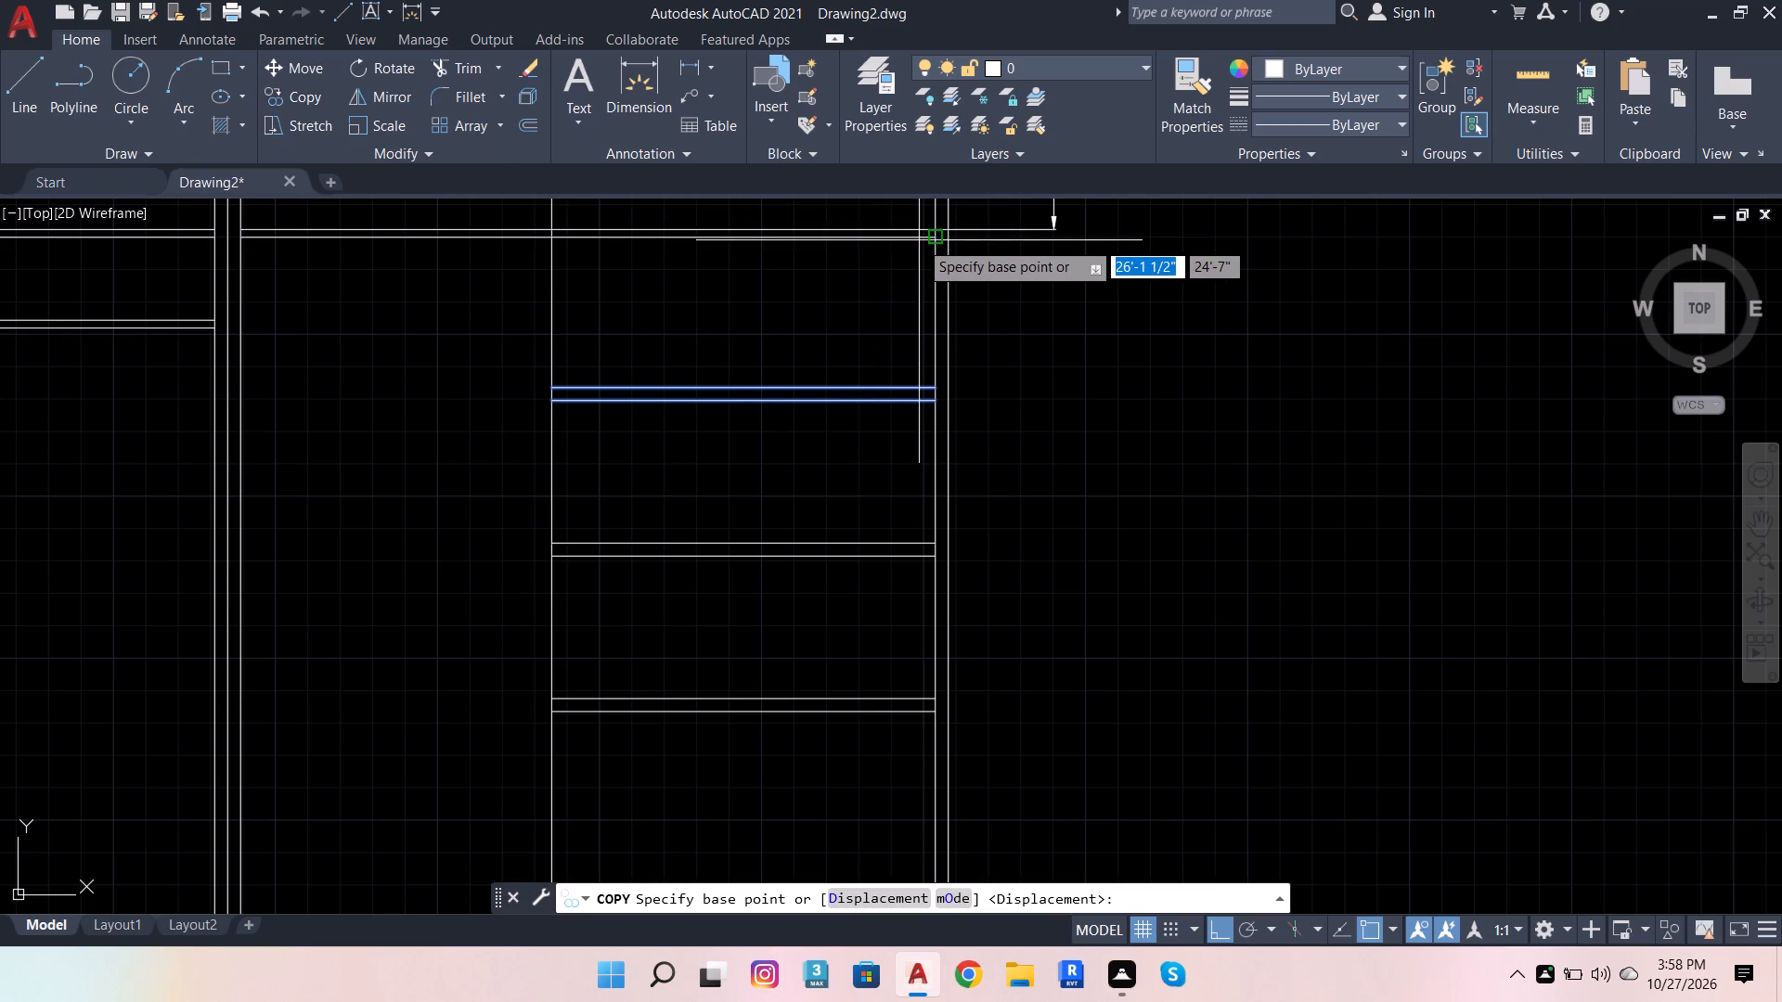
pyautogui.click(937, 238)
pyautogui.scroll(-3, 941, 276)
pyautogui.scroll(3, 956, 408)
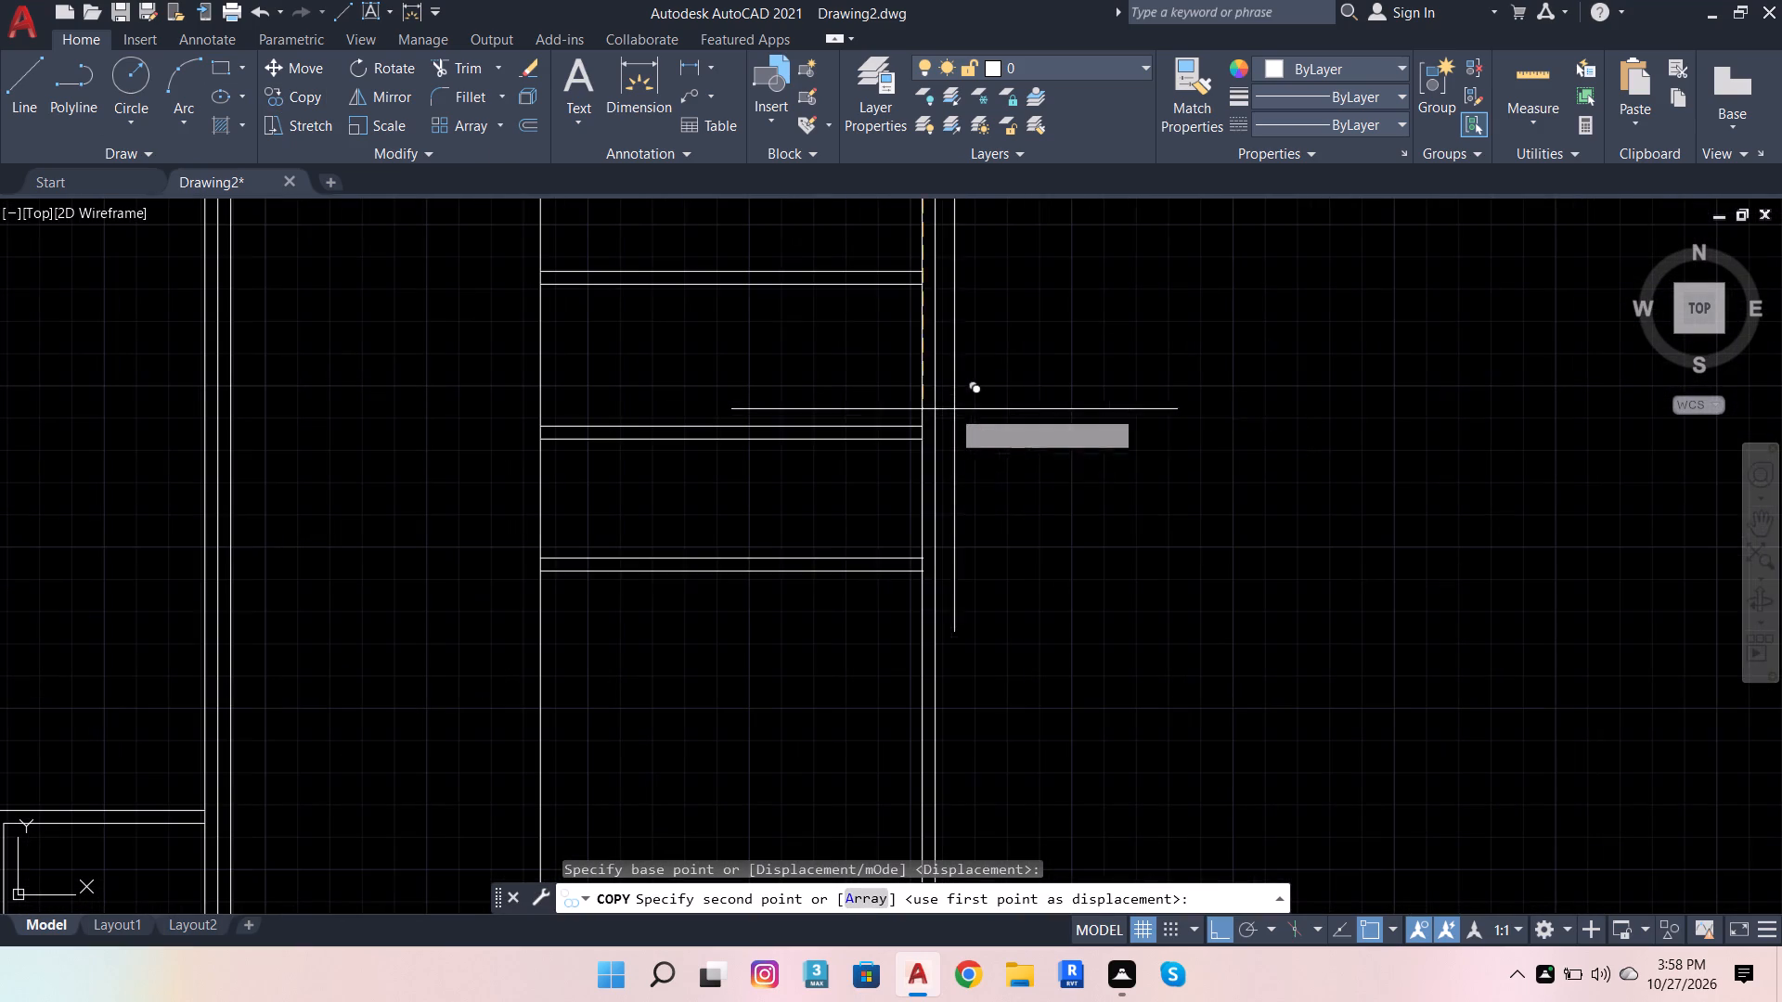
pyautogui.click(917, 446)
pyautogui.press('Escape')
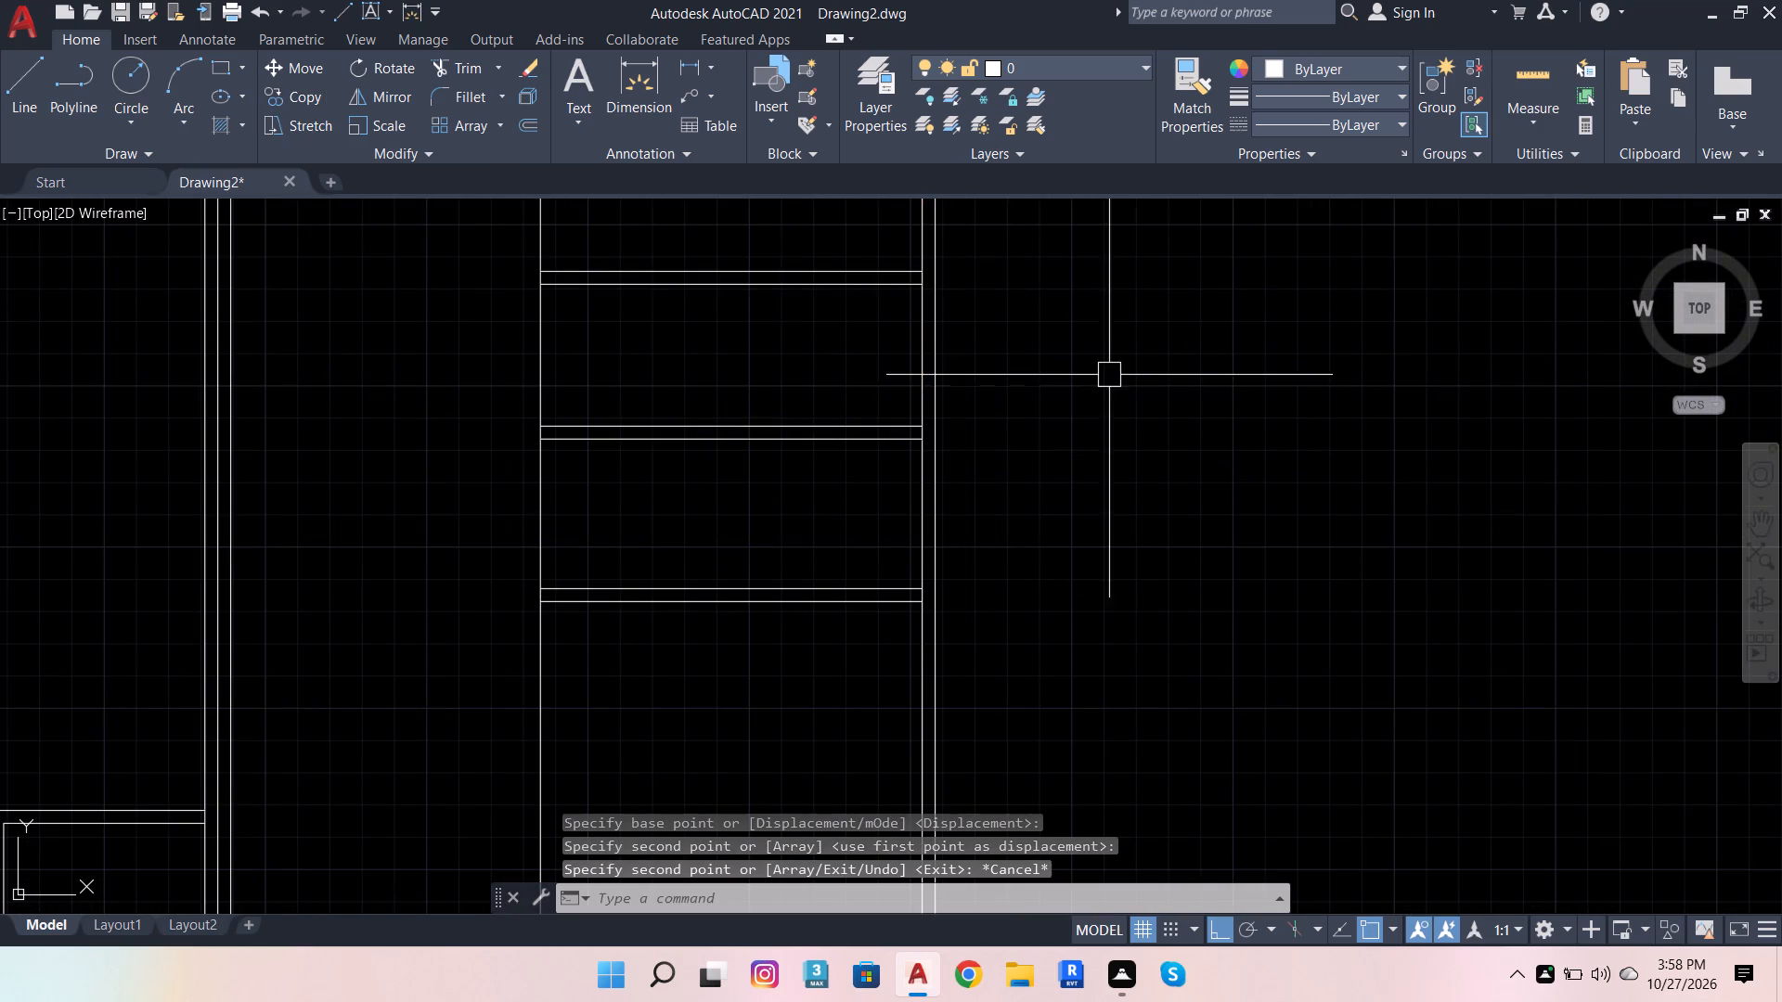
# Dimension the right bay's height from the base's top line to the lowest shelf's underside, placing it outside the right upright.
pyautogui.scroll(-2, 1117, 385)
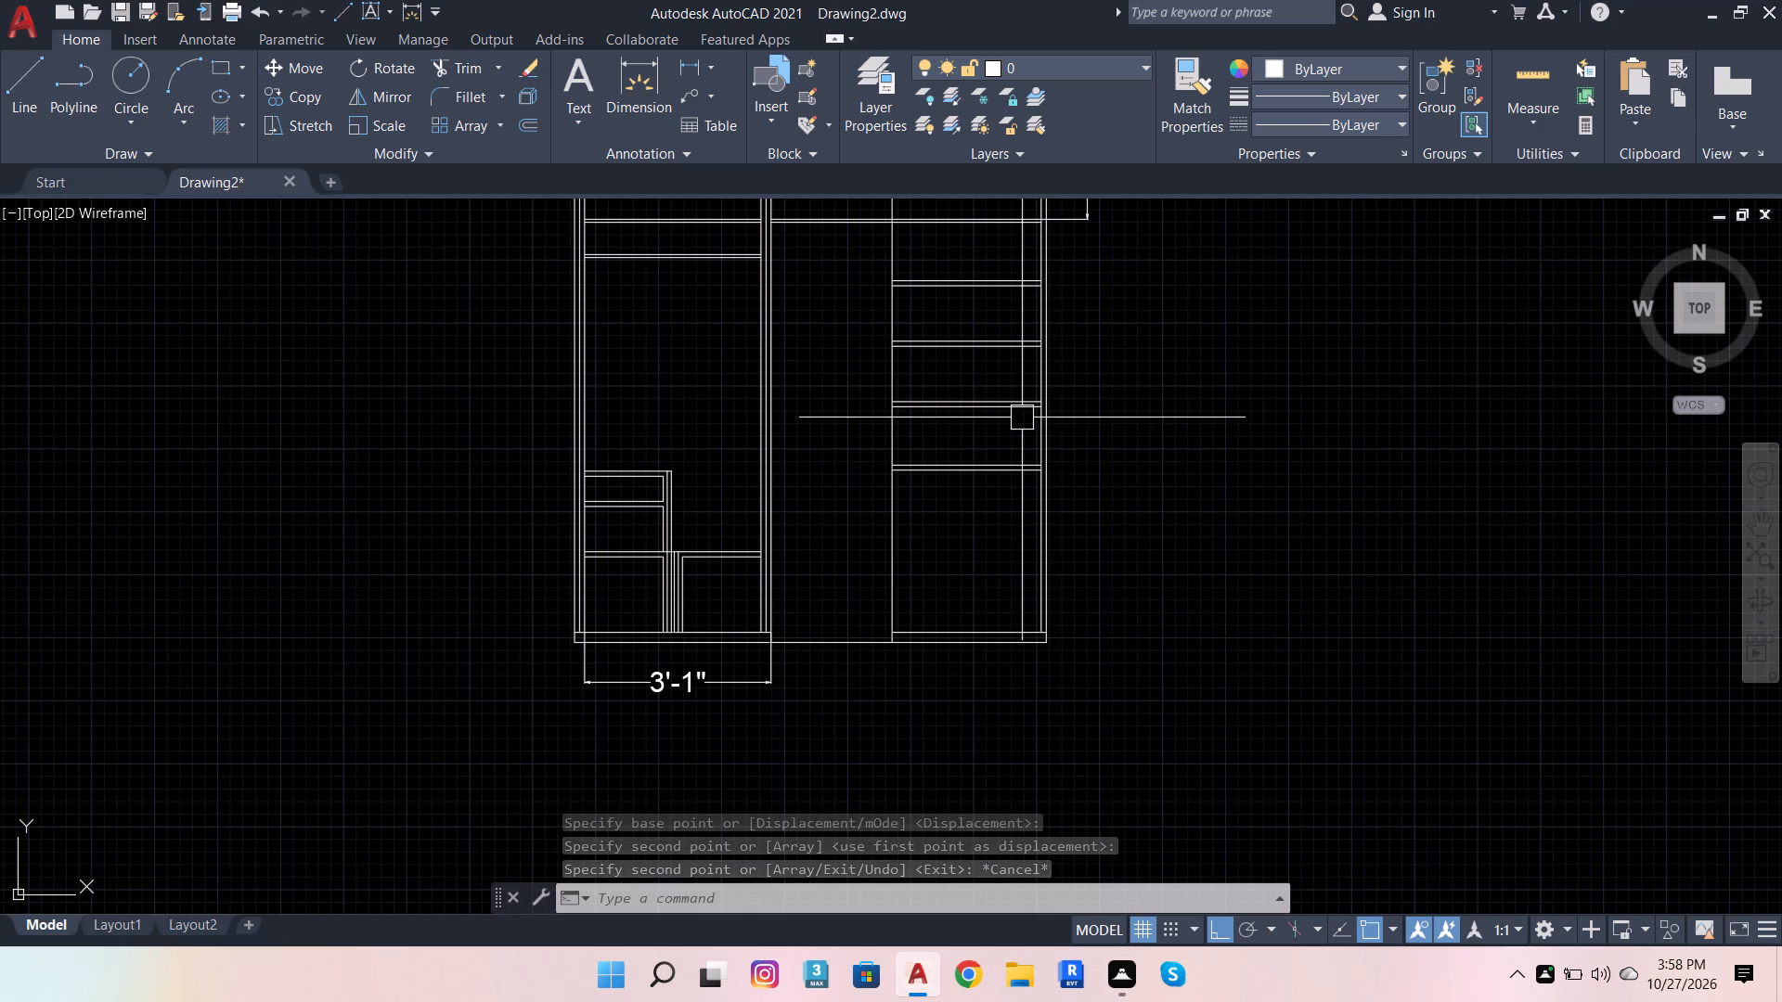
pyautogui.click(623, 88)
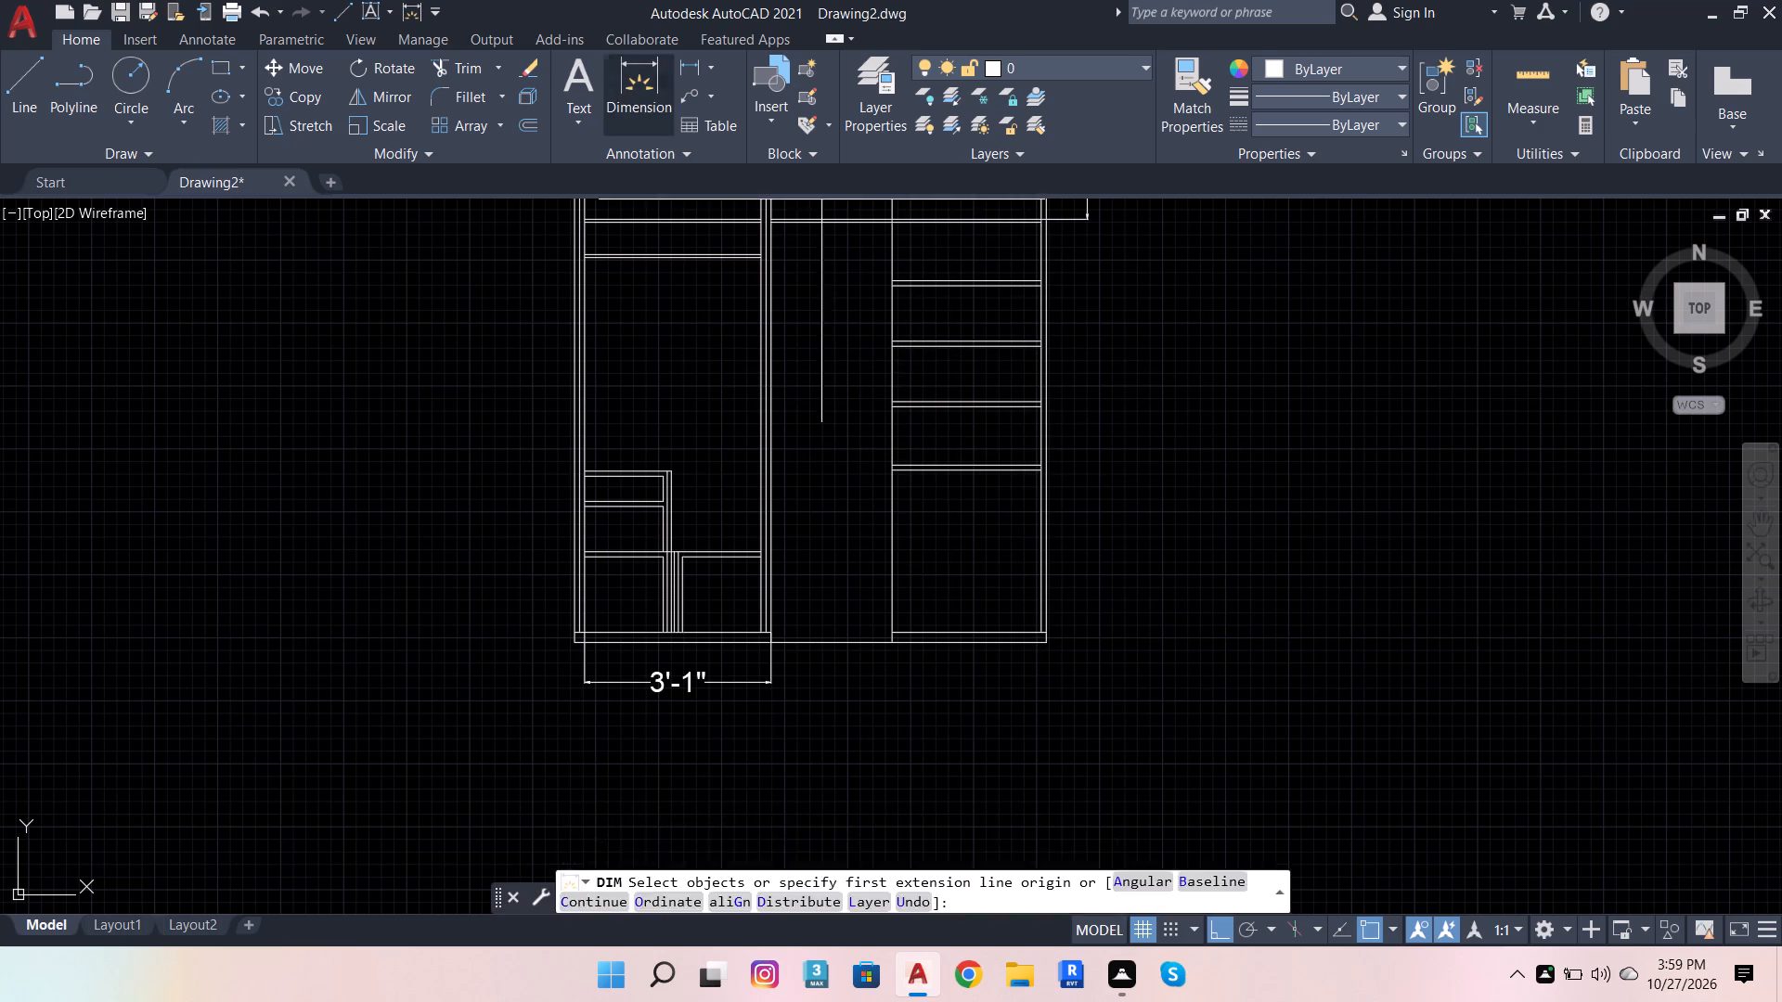
pyautogui.scroll(1, 1048, 643)
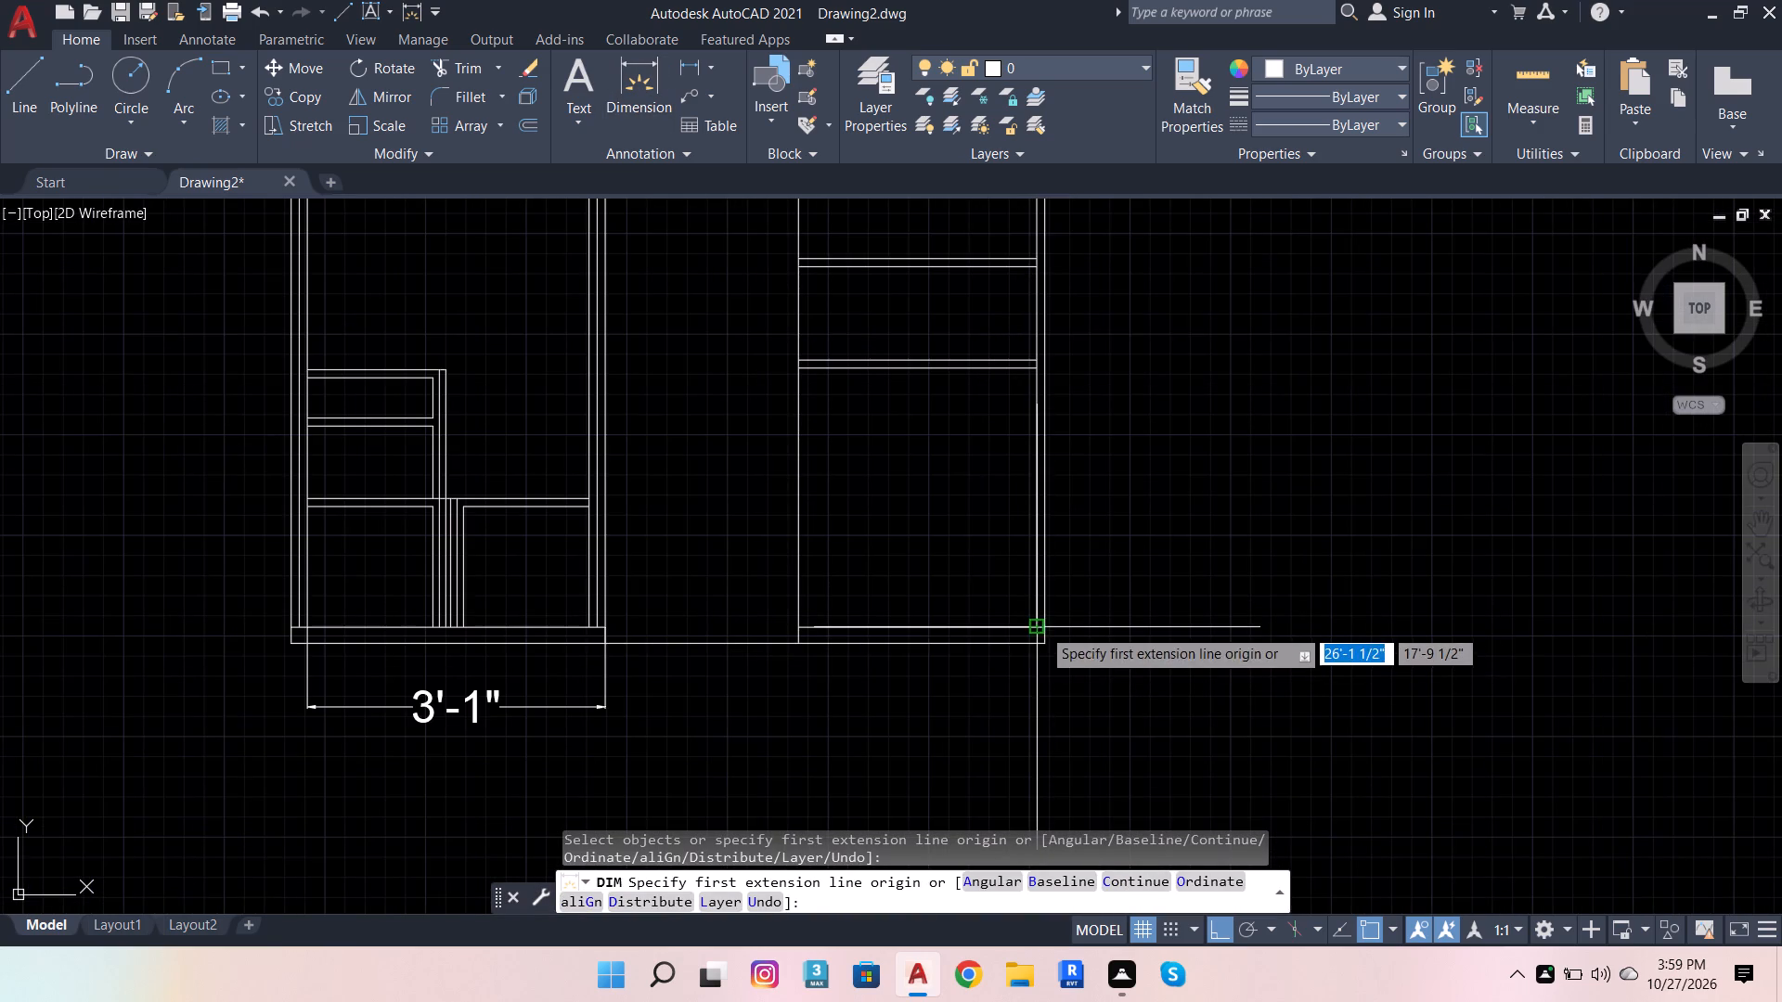
pyautogui.click(1048, 629)
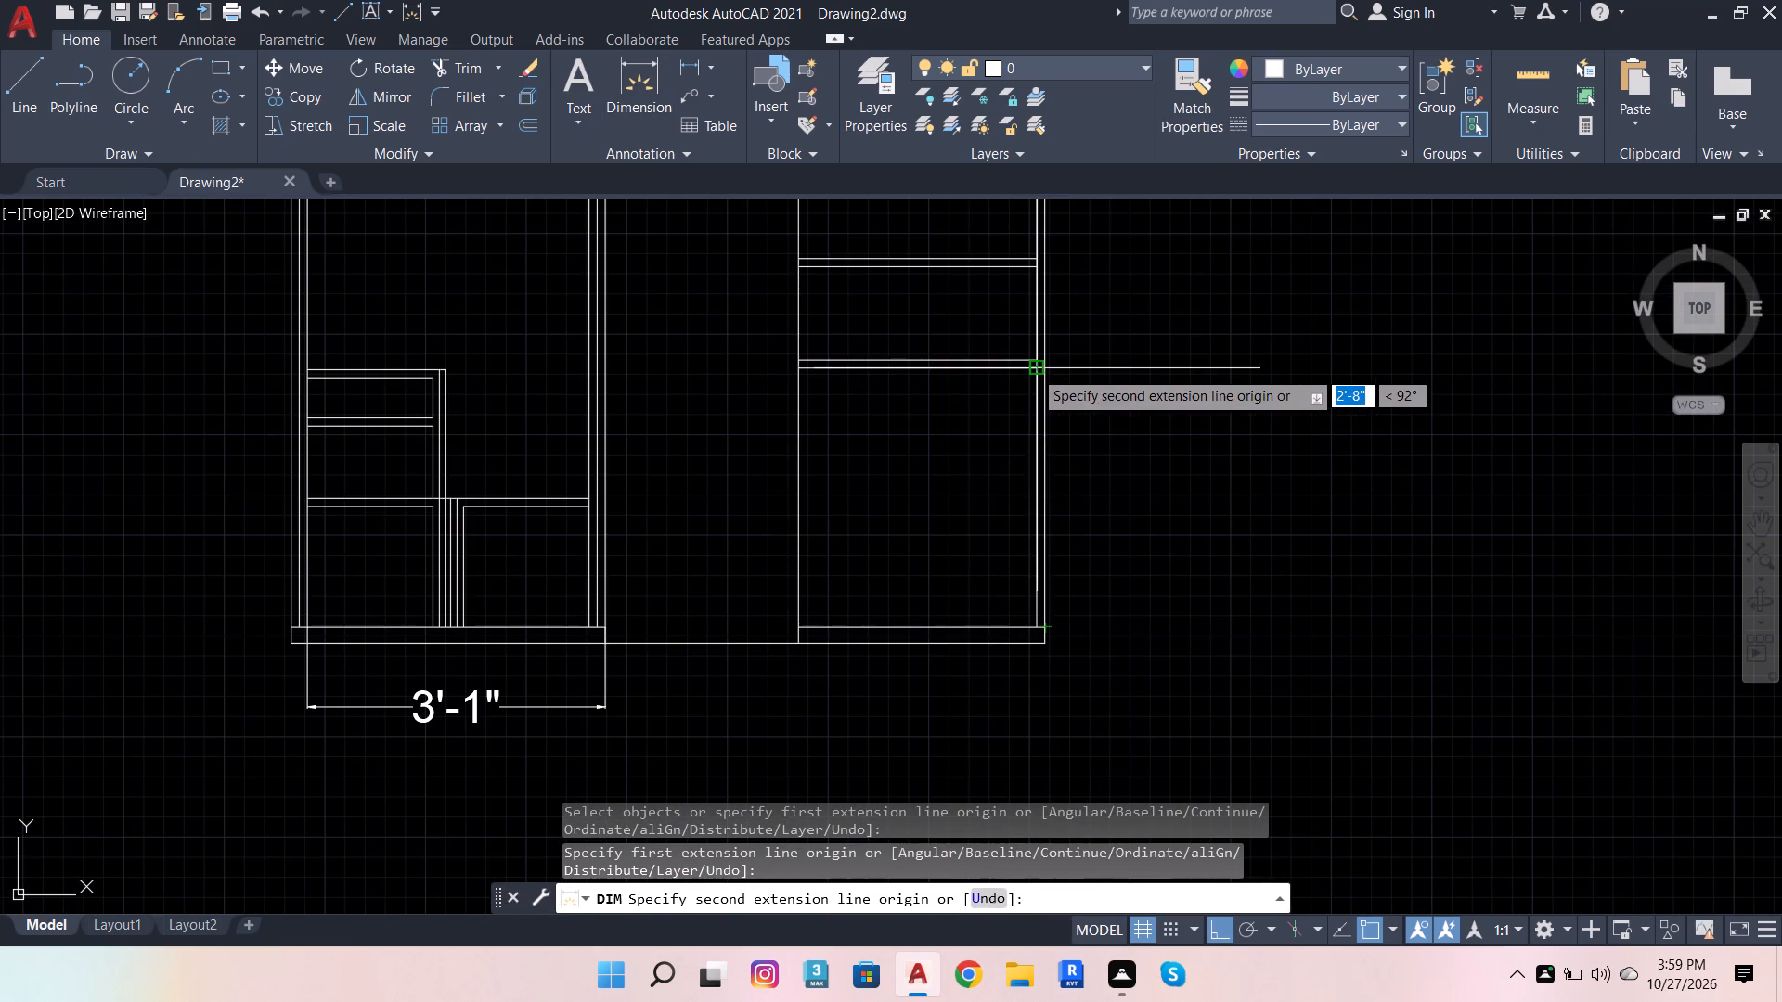
pyautogui.click(1034, 369)
pyautogui.click(1082, 407)
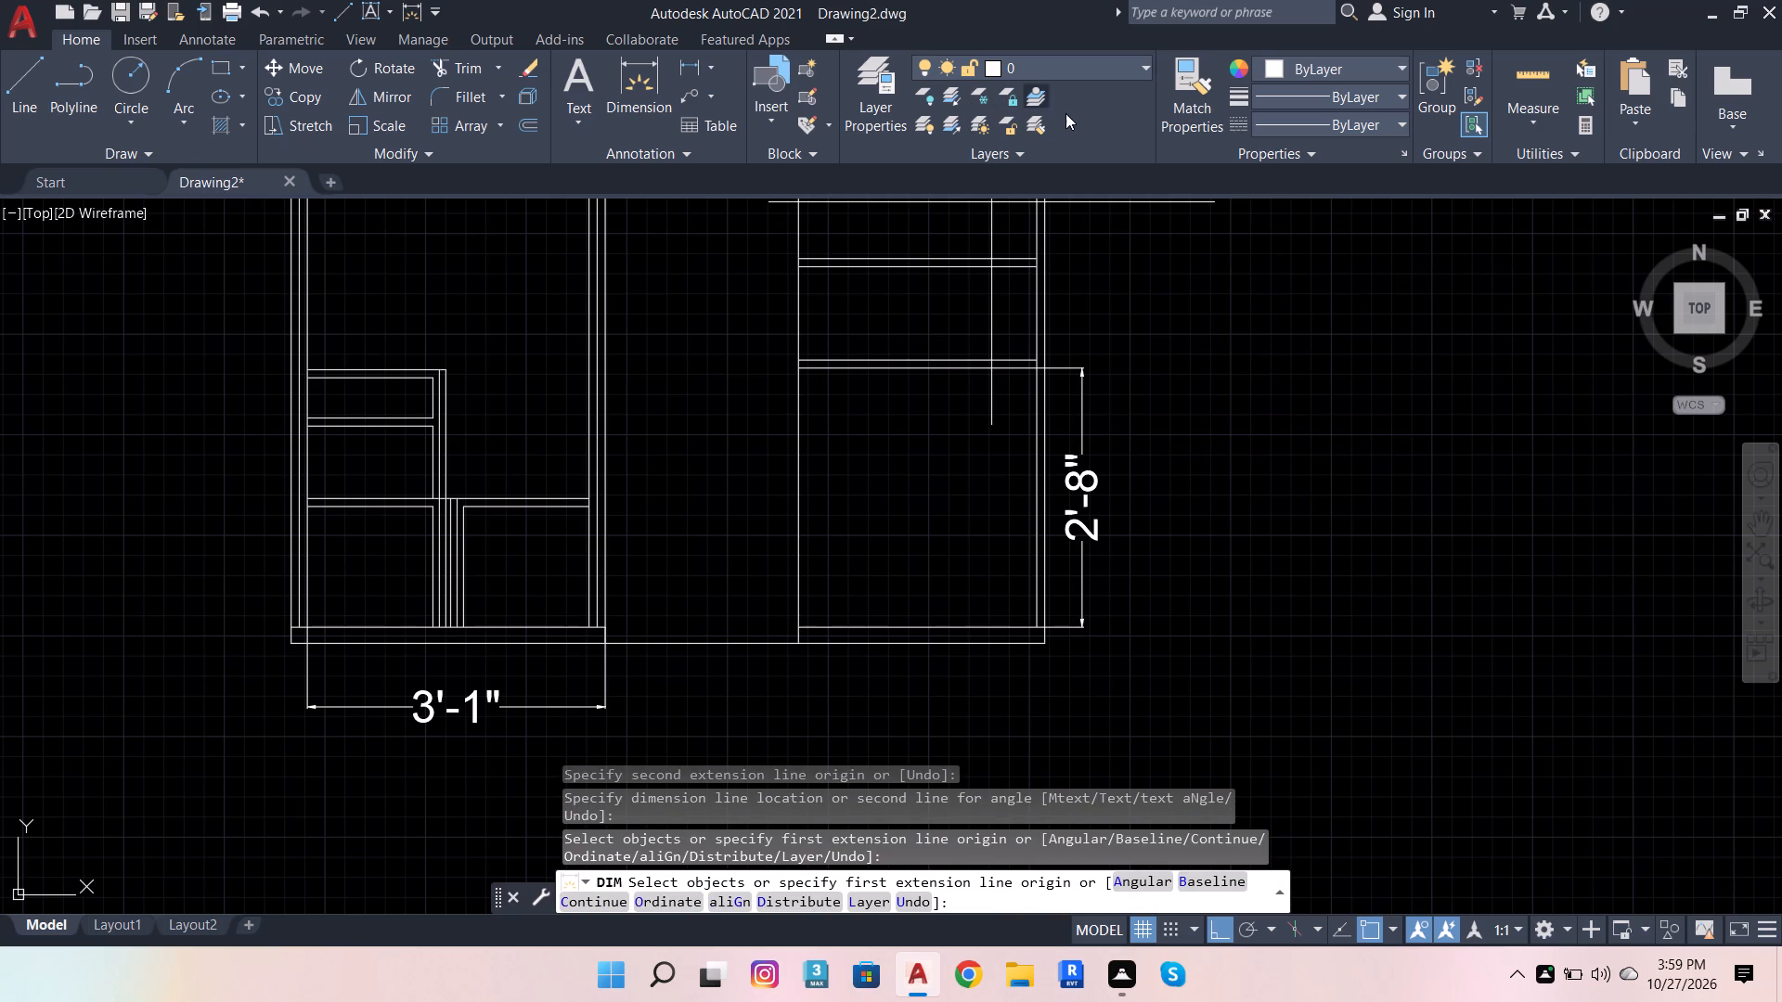
# Dimension the clear gap between the right bay's two lowest shelves, aligned with the dimension below it.
pyautogui.click(1032, 273)
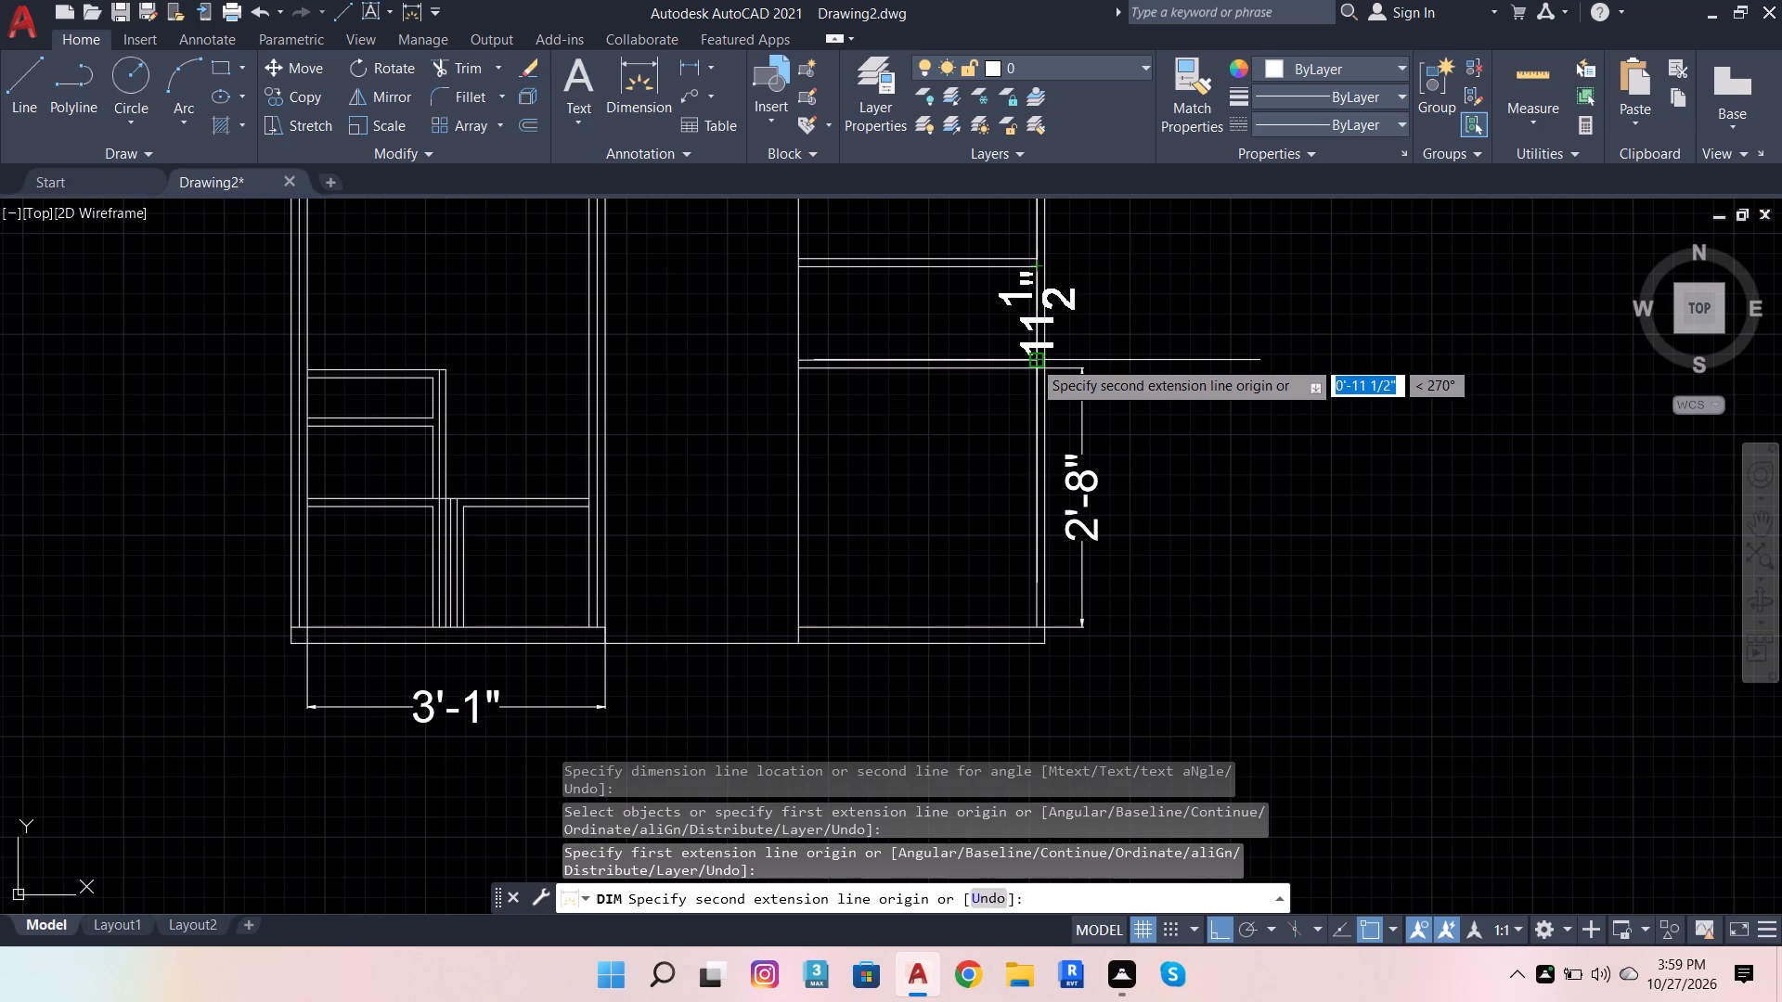
pyautogui.click(1032, 359)
pyautogui.scroll(2, 1072, 353)
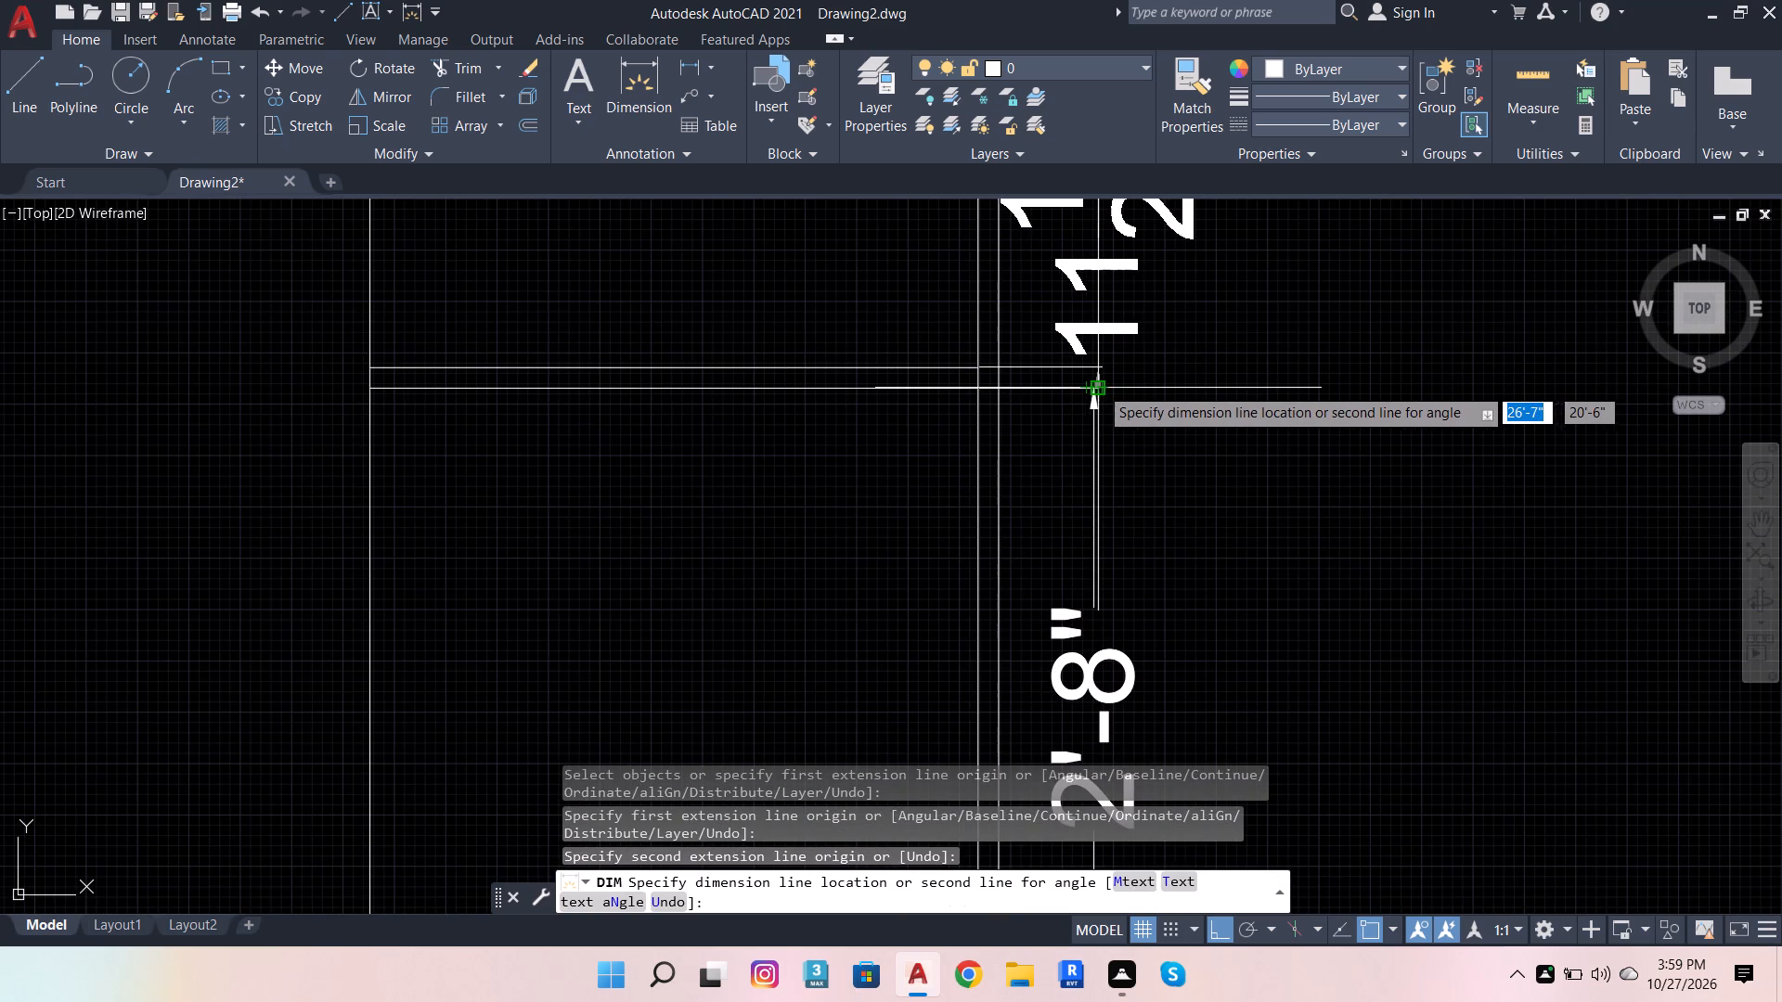
pyautogui.click(1089, 387)
# Dimension the clear gap between the right bay's second and third 1" shelves, in line with the lower dimensions.
pyautogui.scroll(-4, 1093, 450)
pyautogui.scroll(4, 1076, 376)
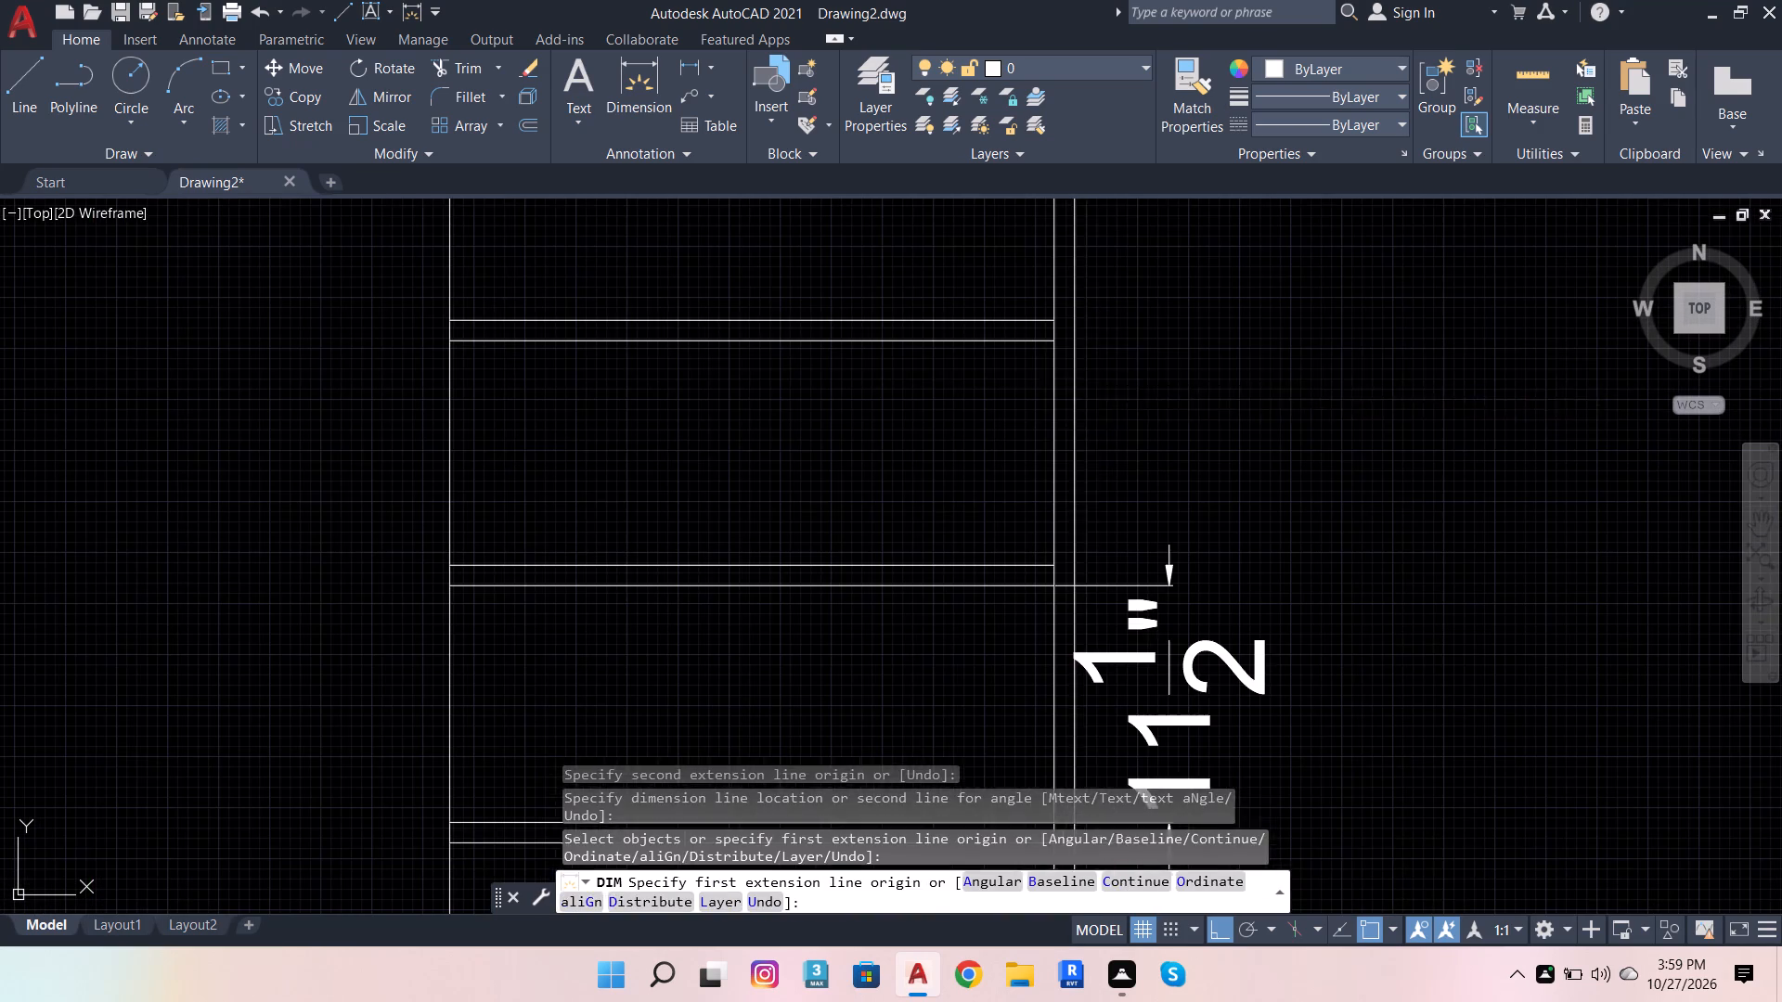
pyautogui.click(1059, 344)
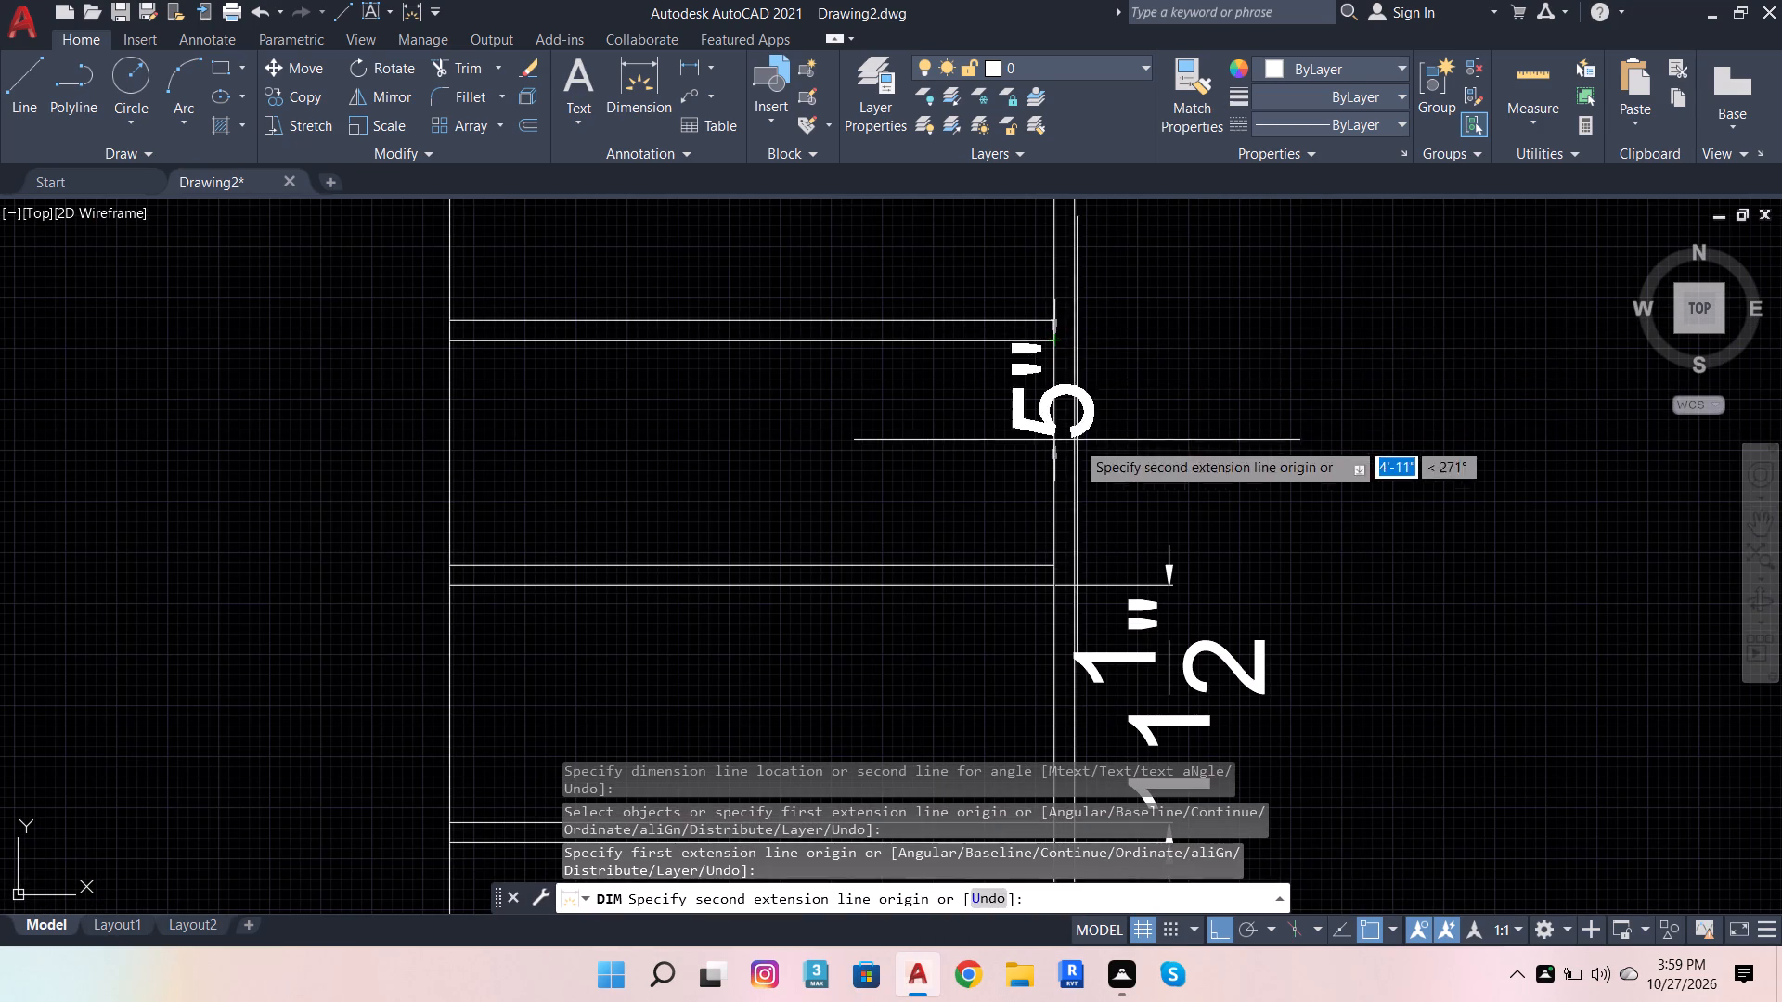
pyautogui.click(1052, 564)
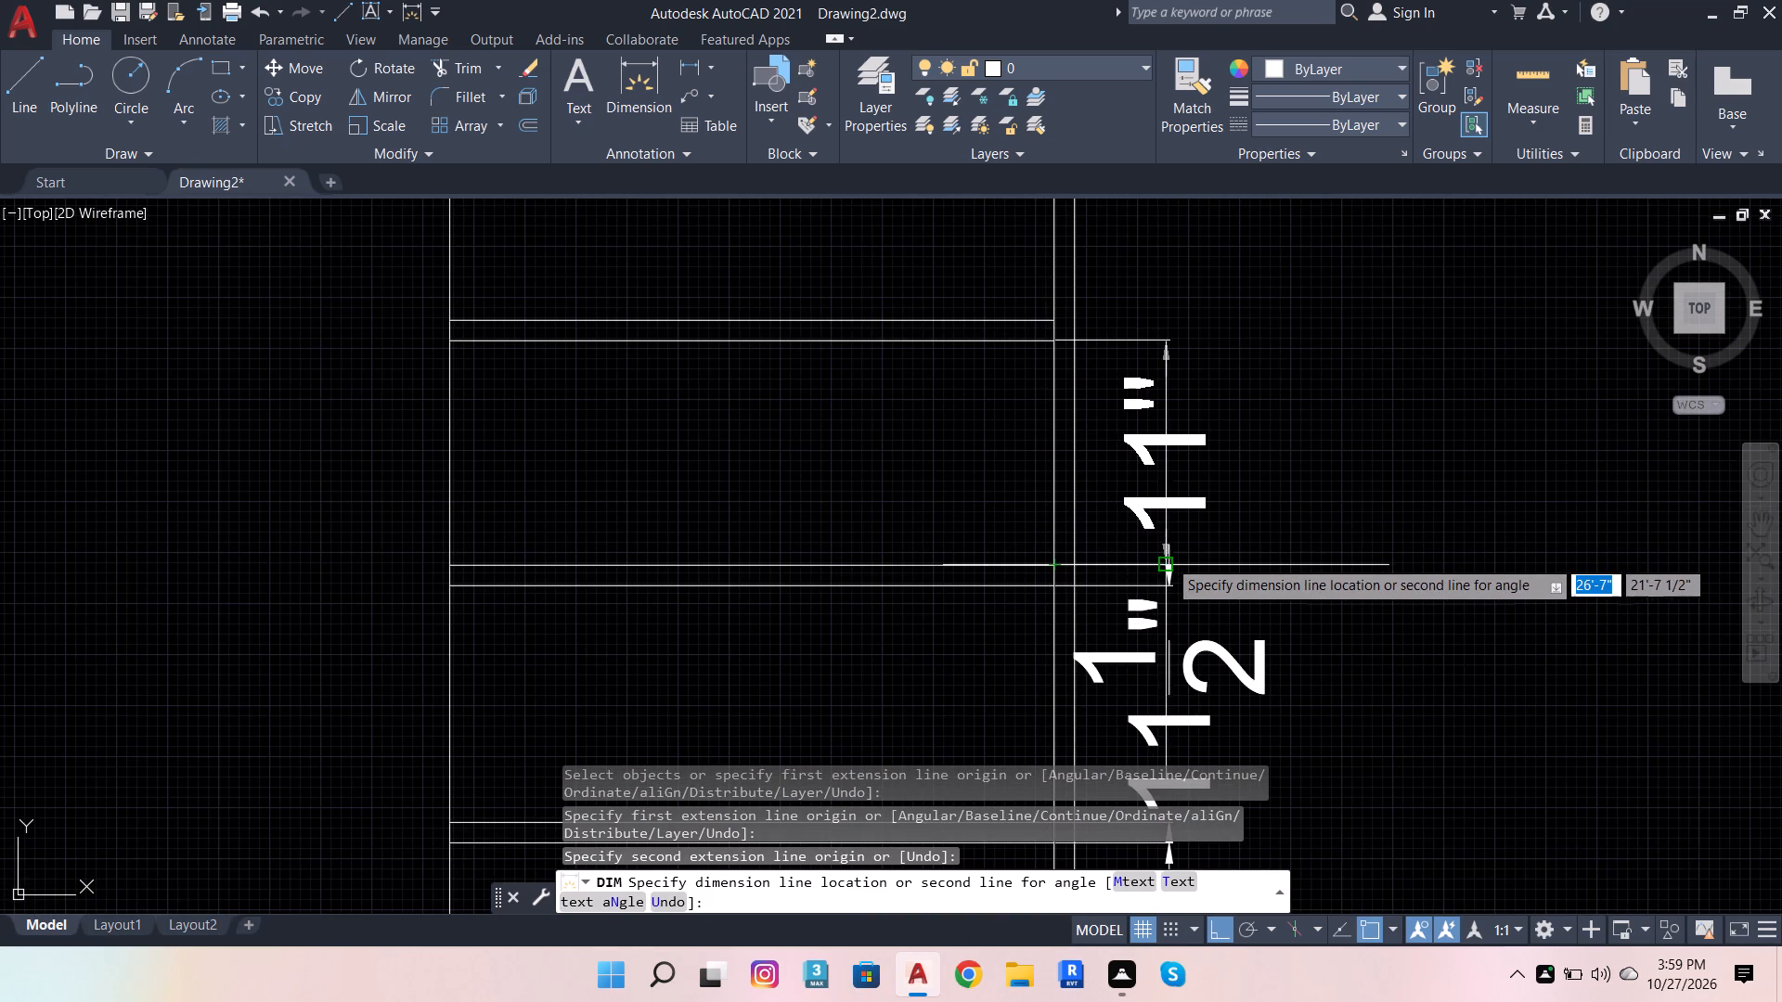
pyautogui.click(1177, 566)
# Dimension the clear gap between the right bay's two uppermost 1" shelves, in line with the dimensions below.
pyautogui.scroll(-3, 1166, 594)
pyautogui.scroll(2, 1158, 530)
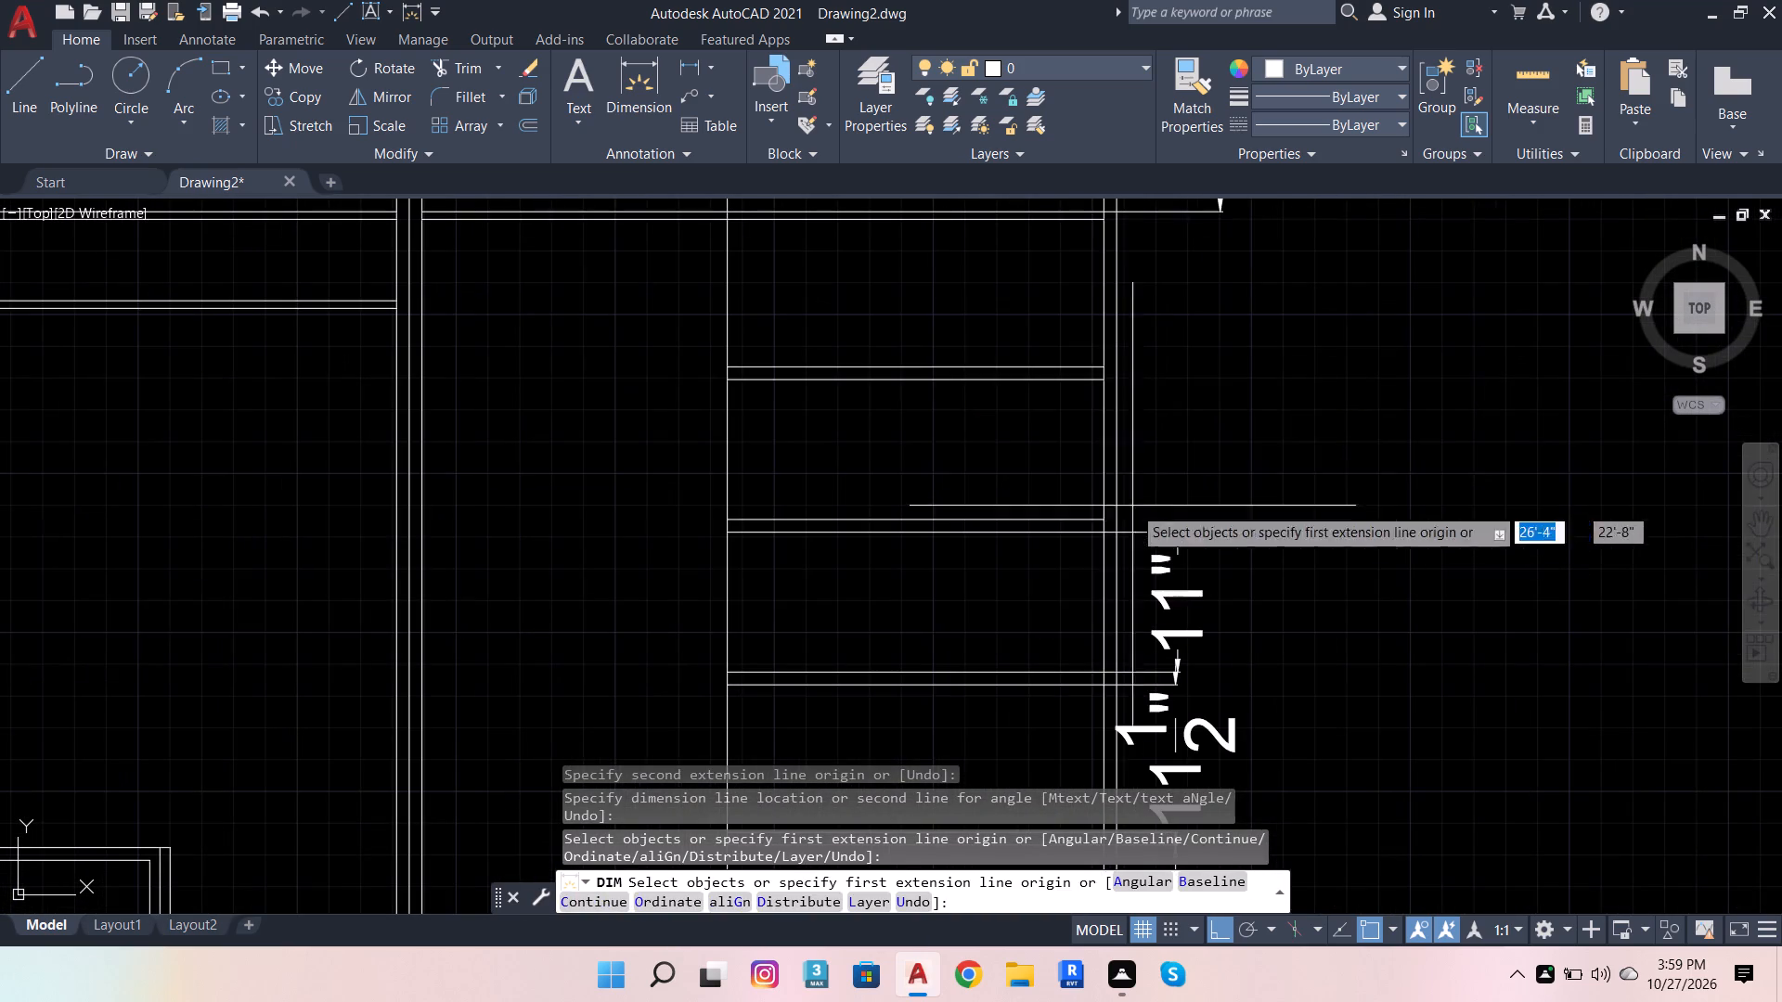
pyautogui.click(1104, 379)
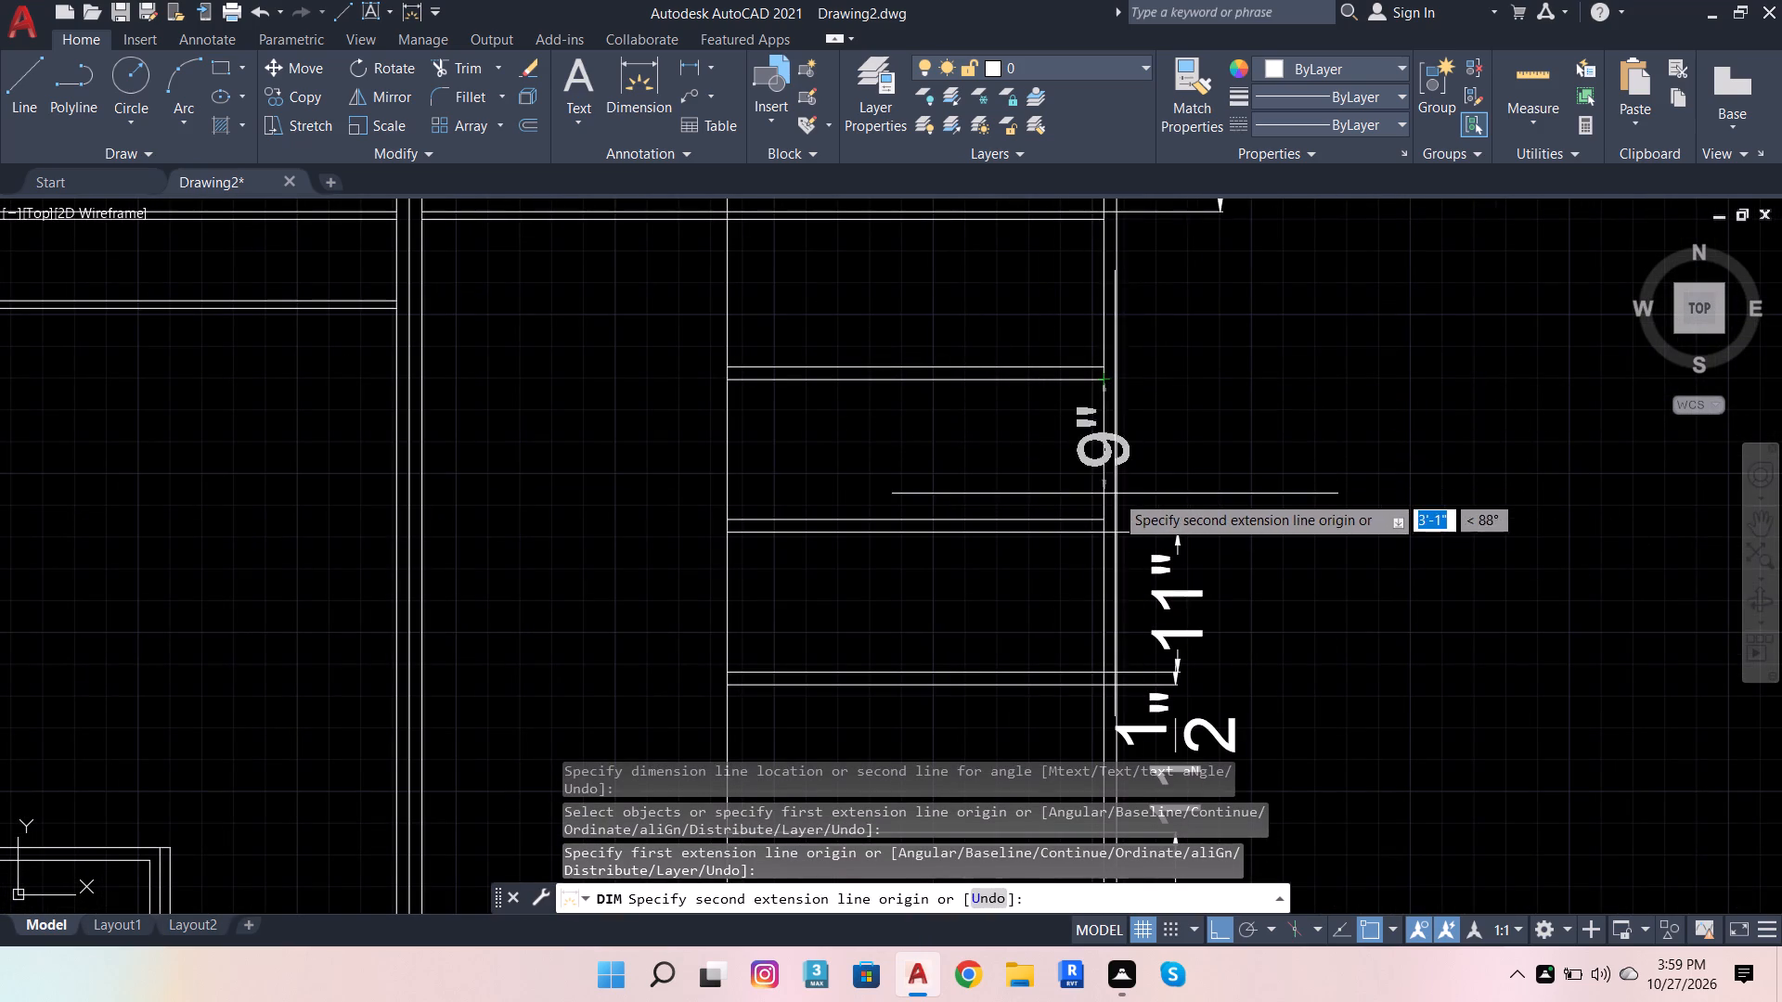
pyautogui.click(1103, 517)
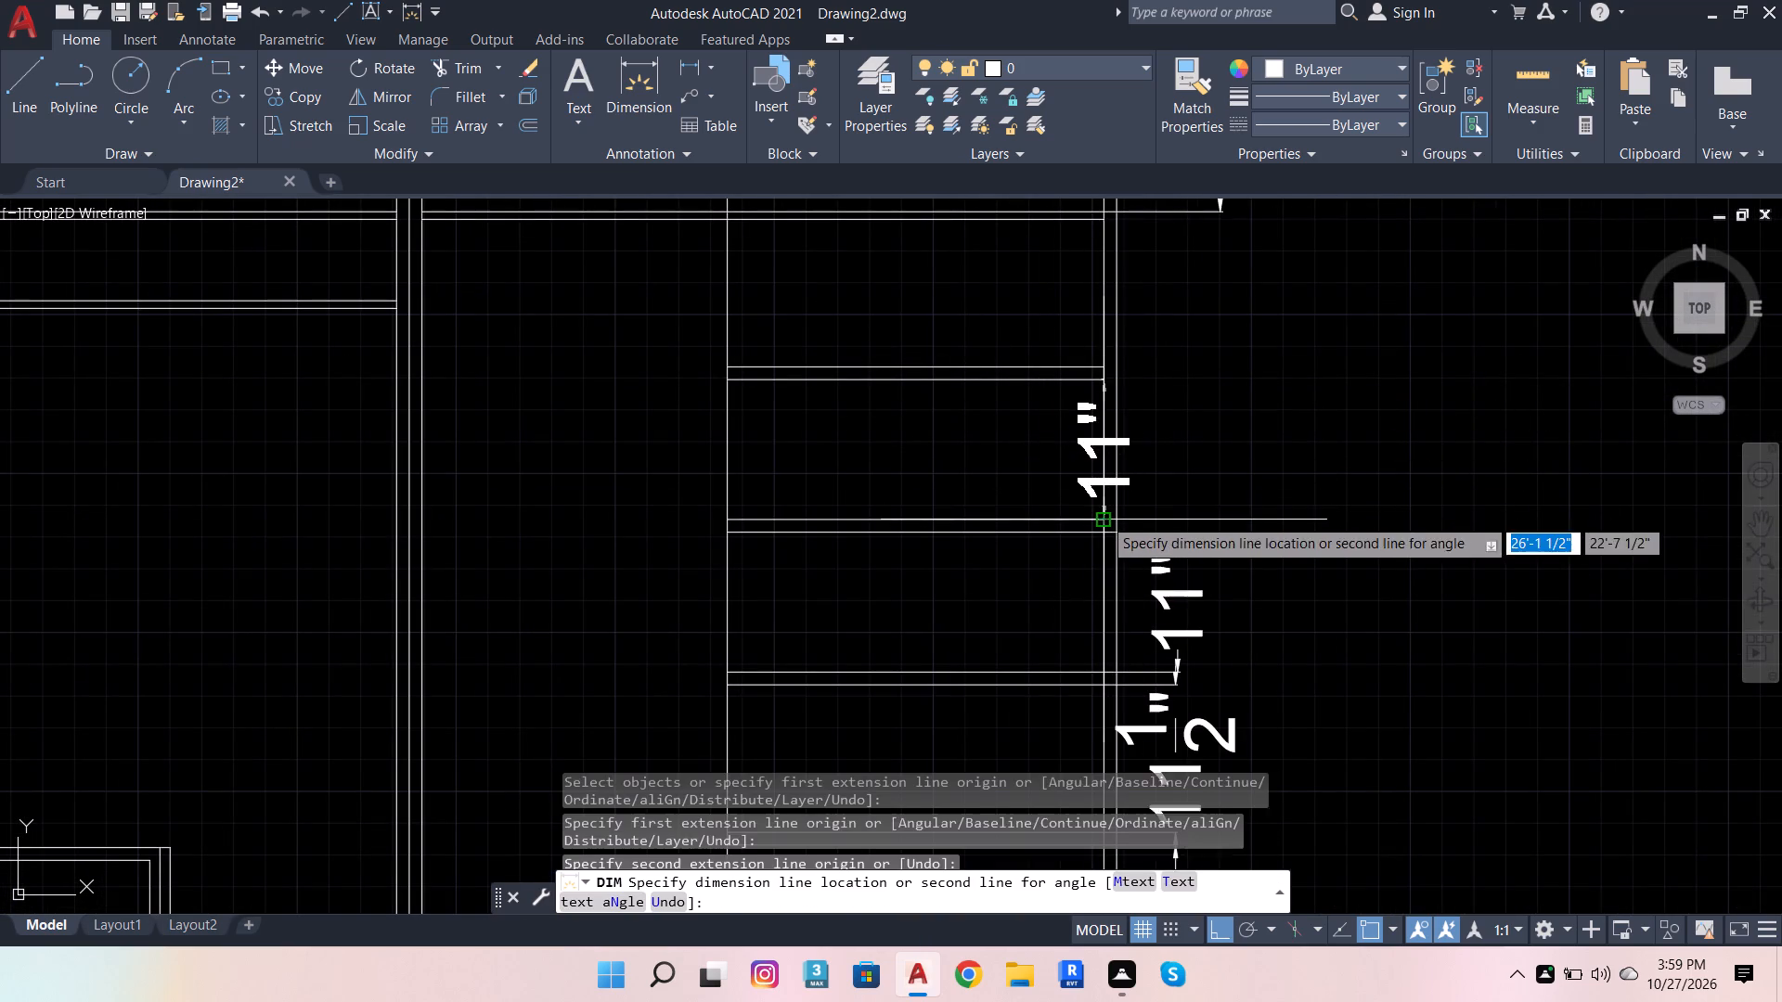
pyautogui.scroll(3, 1166, 534)
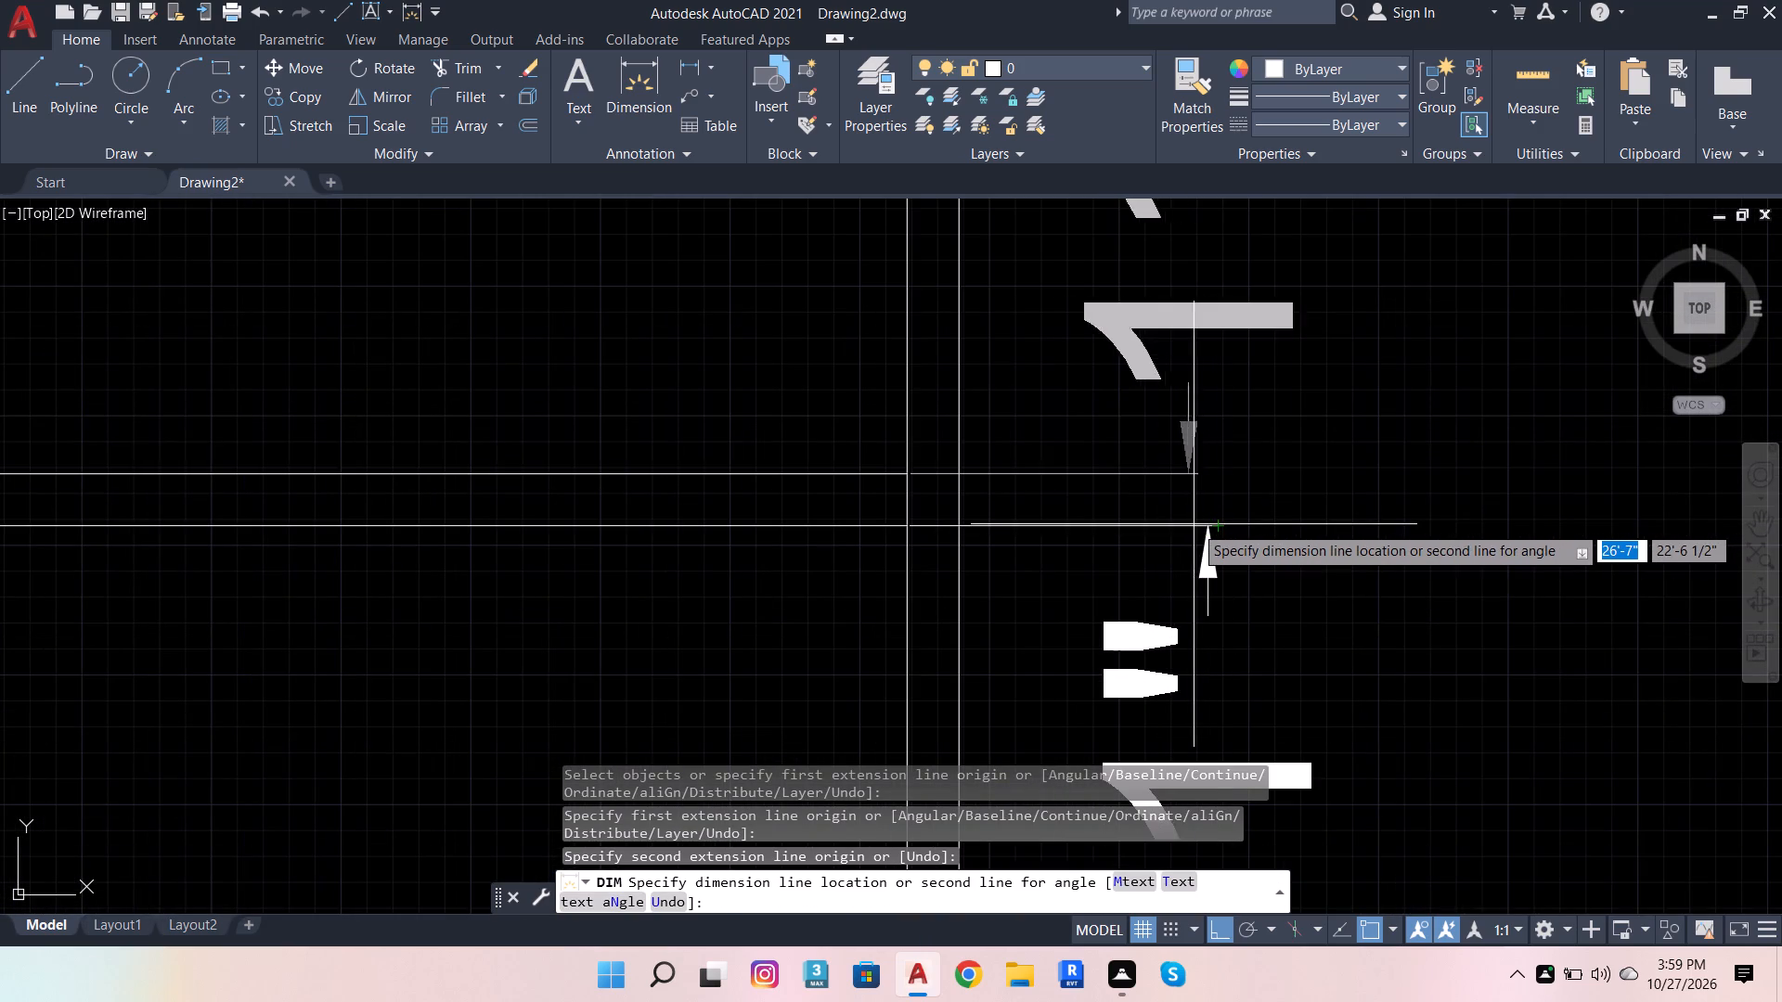
pyautogui.click(1212, 532)
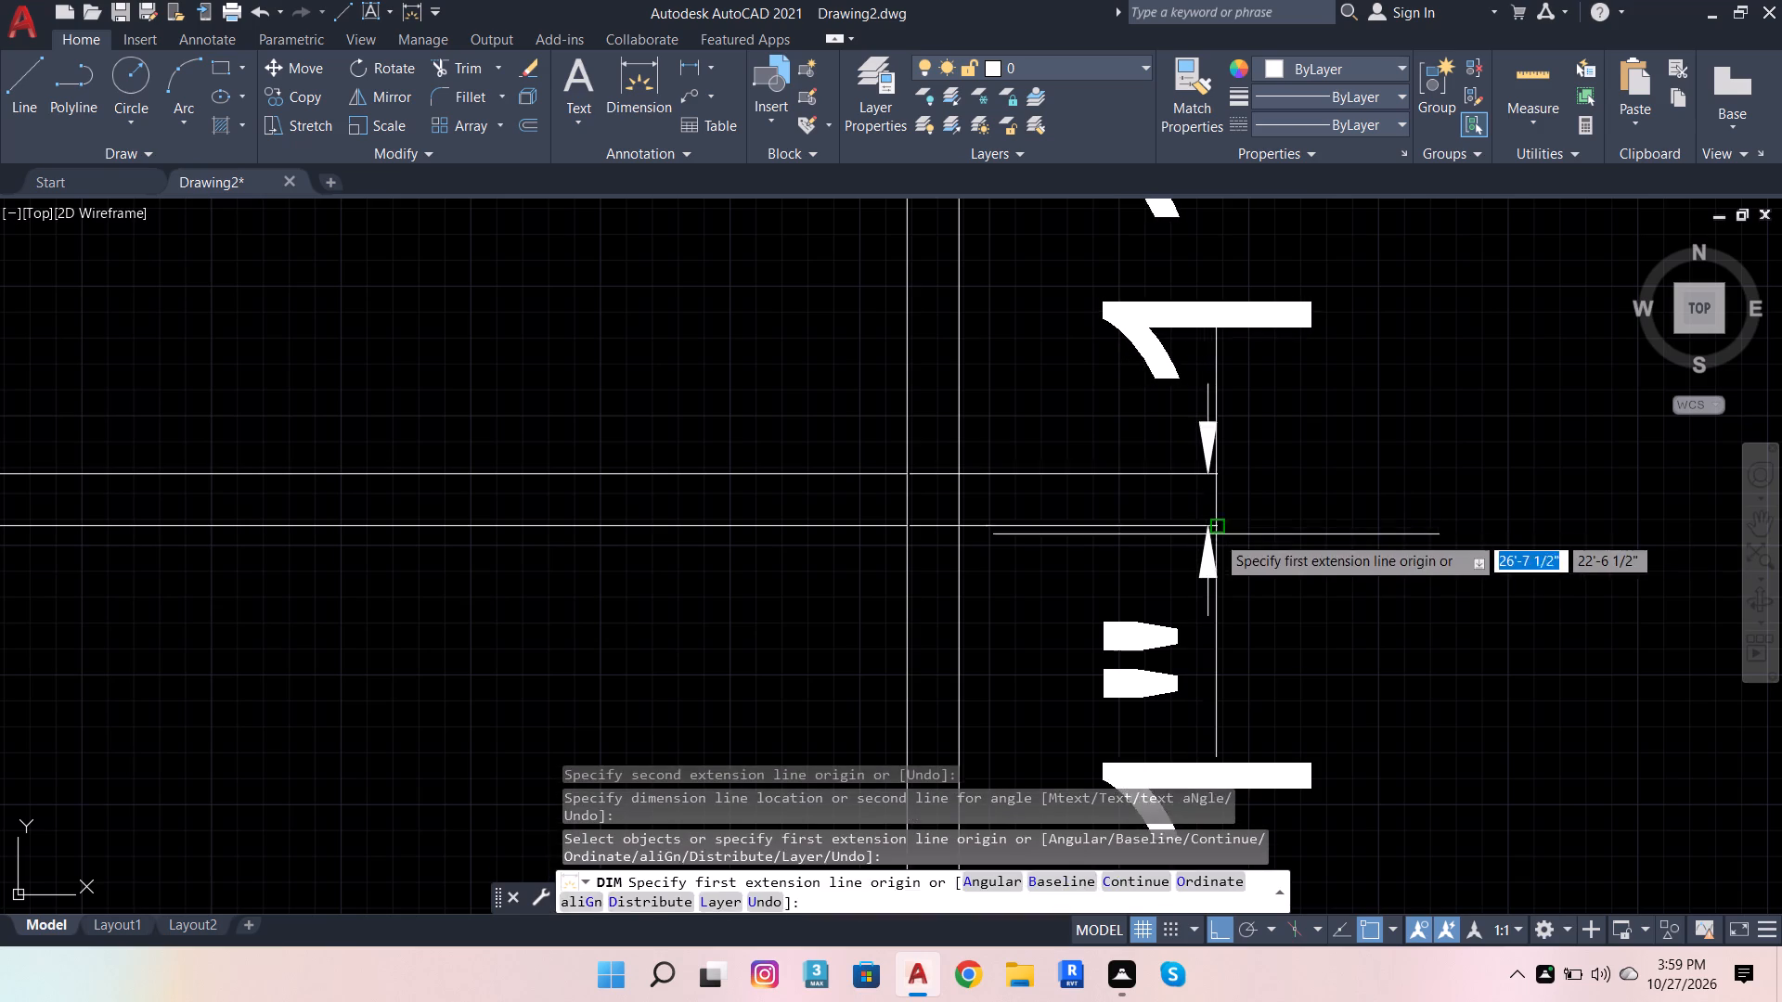
# Dimension the clear gap between the right bay's uppermost 1" shelf and the rail above it, in line with the dimensions below.
pyautogui.scroll(-4, 1215, 539)
pyautogui.scroll(2, 1136, 419)
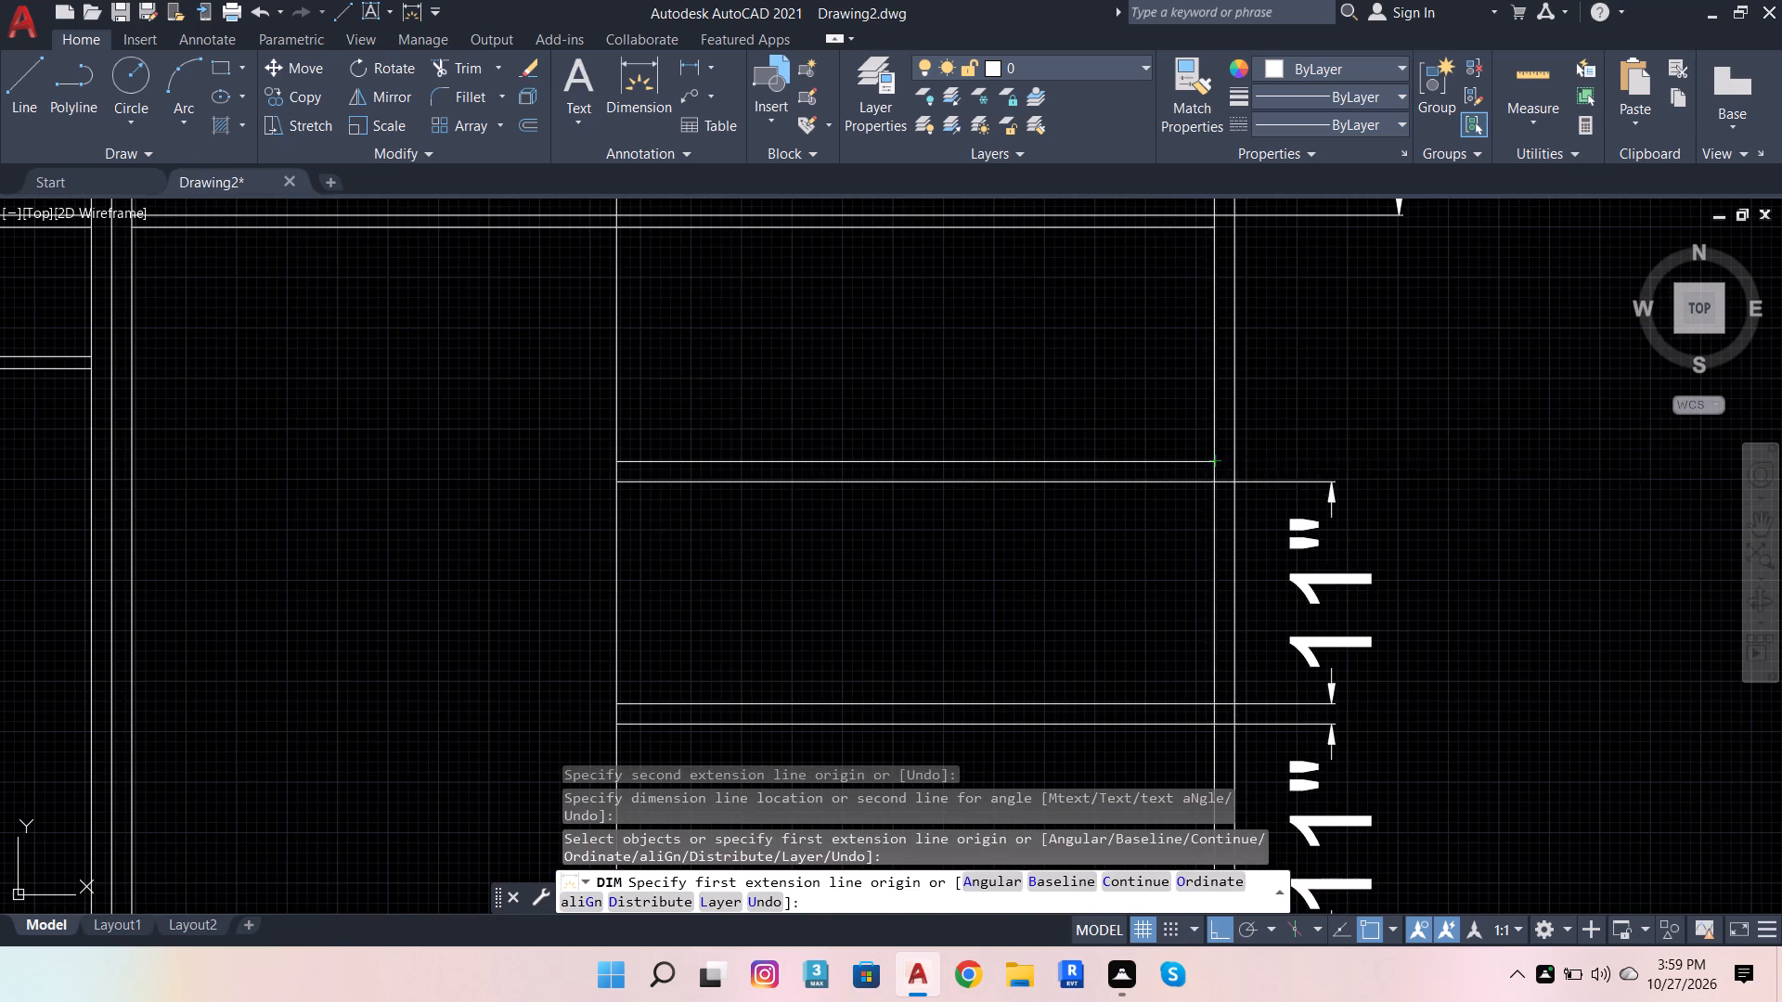
pyautogui.click(1212, 455)
pyautogui.scroll(-3, 1228, 432)
pyautogui.scroll(2, 1236, 390)
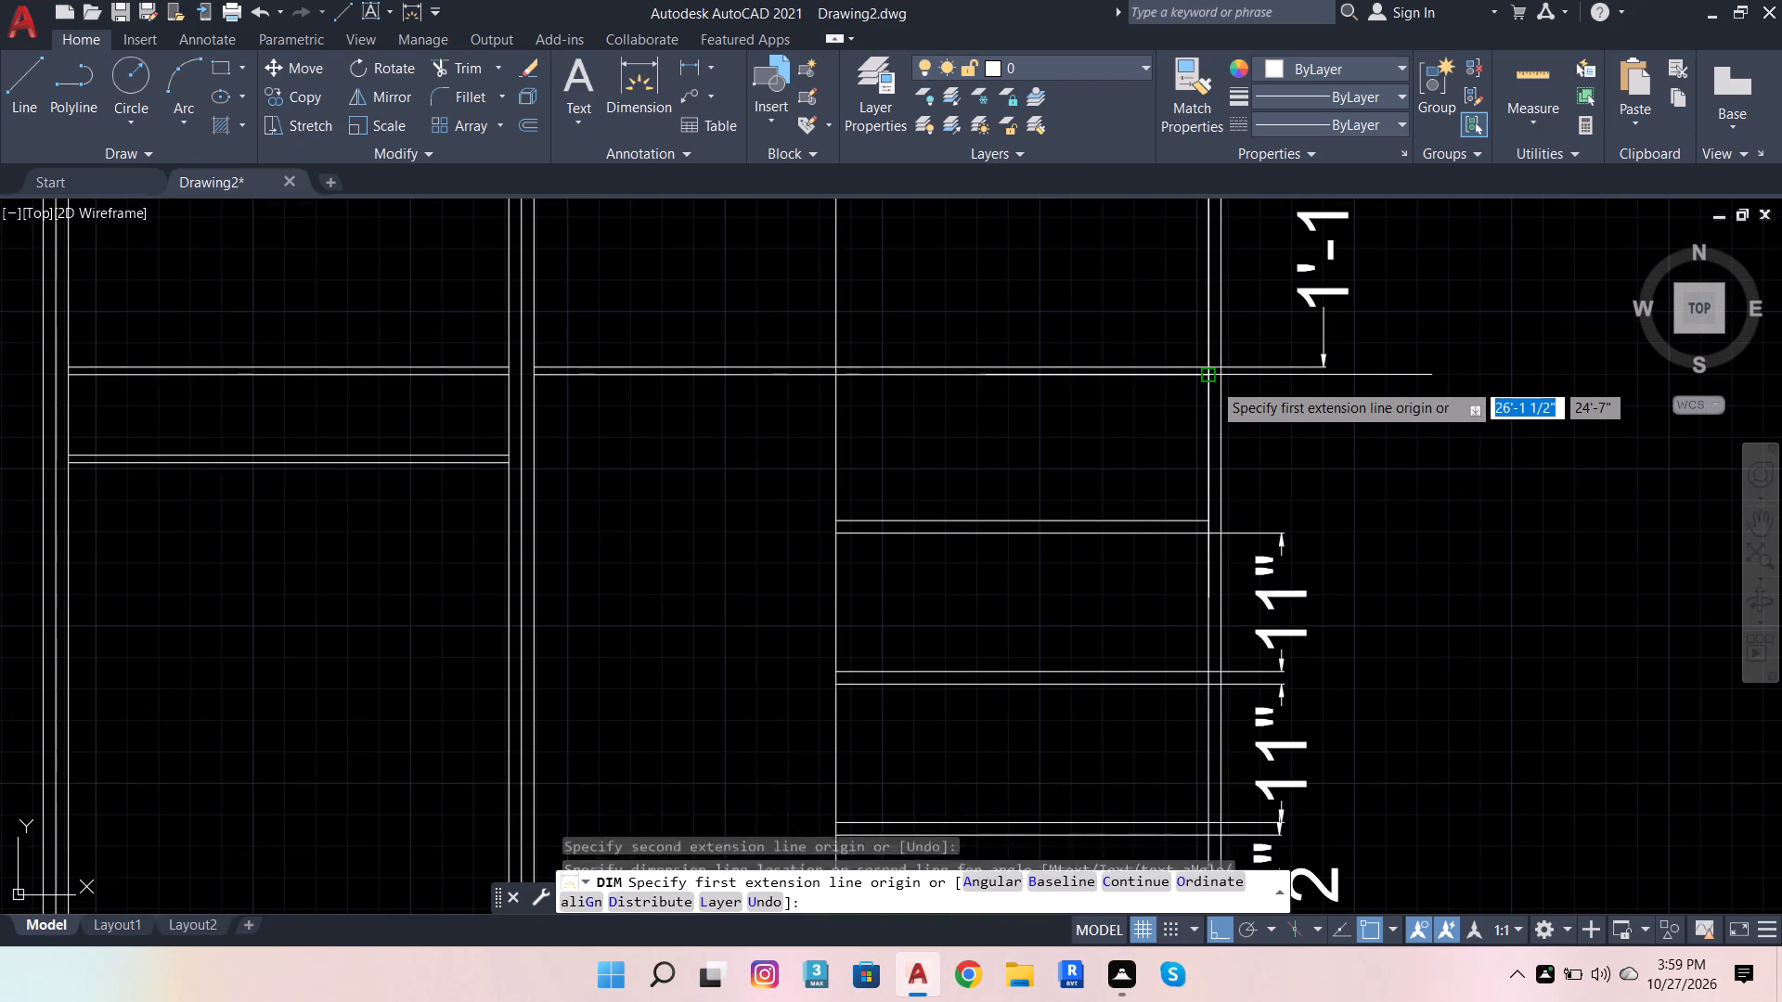
pyautogui.click(1207, 377)
pyautogui.click(1205, 517)
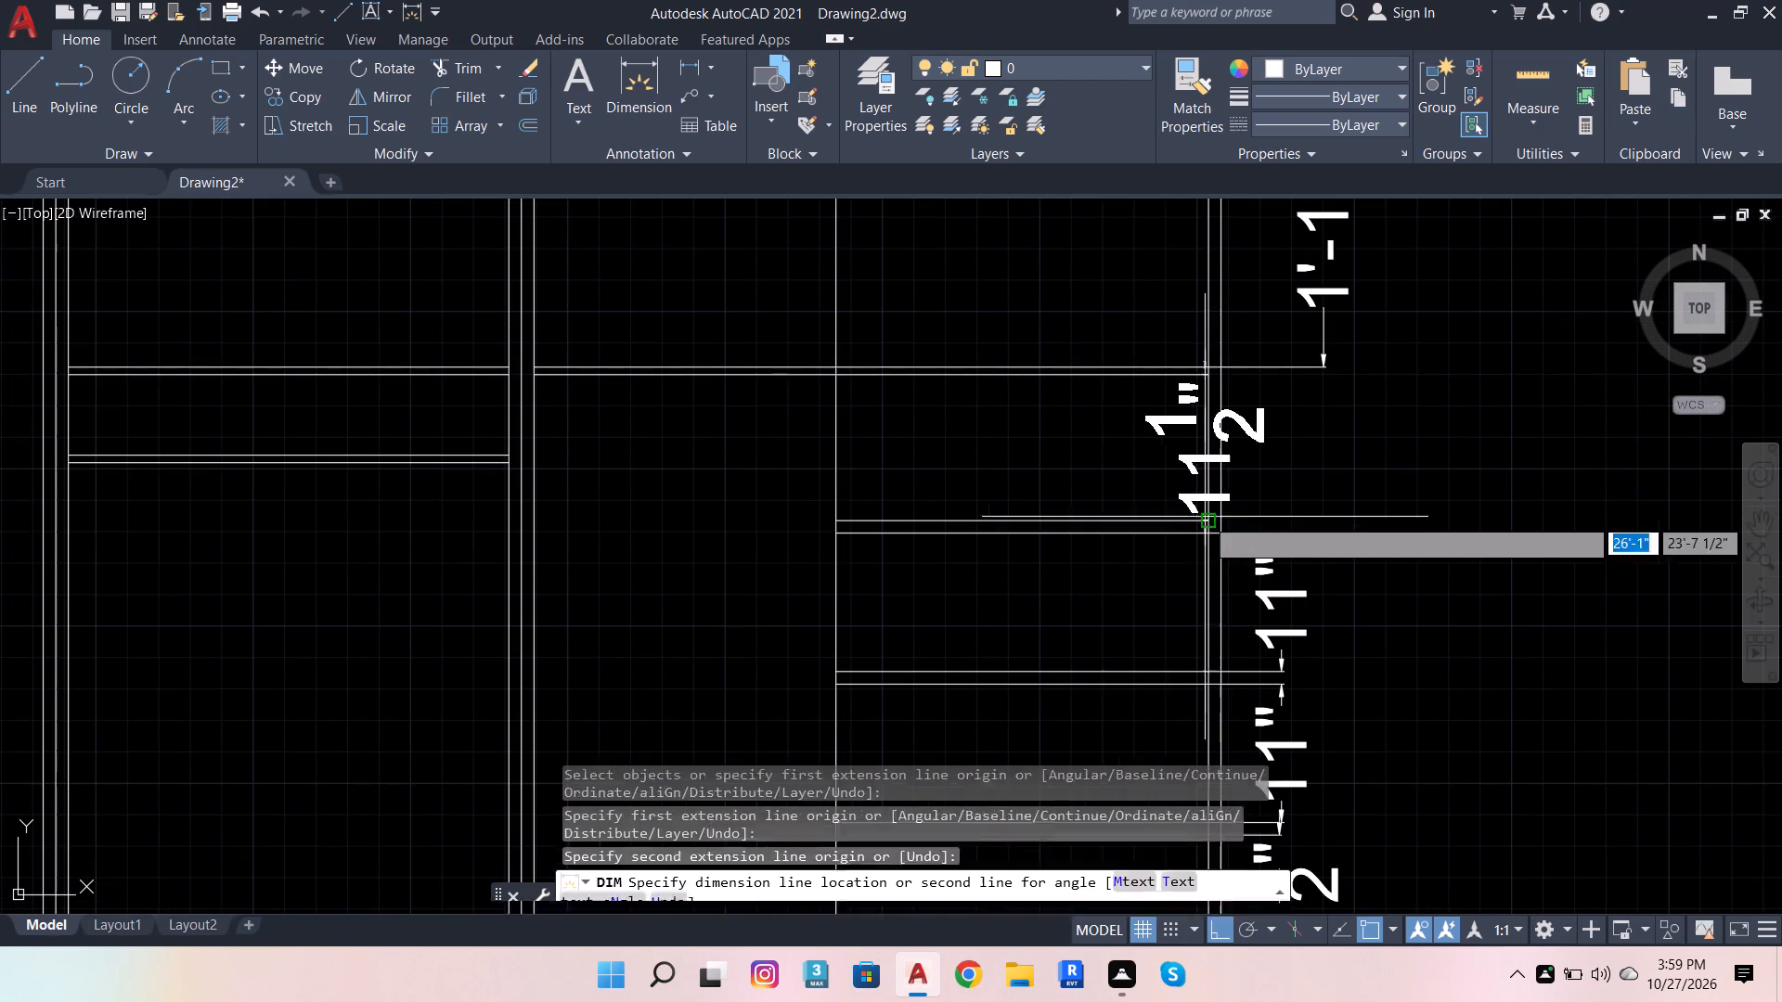
pyautogui.scroll(4, 1286, 533)
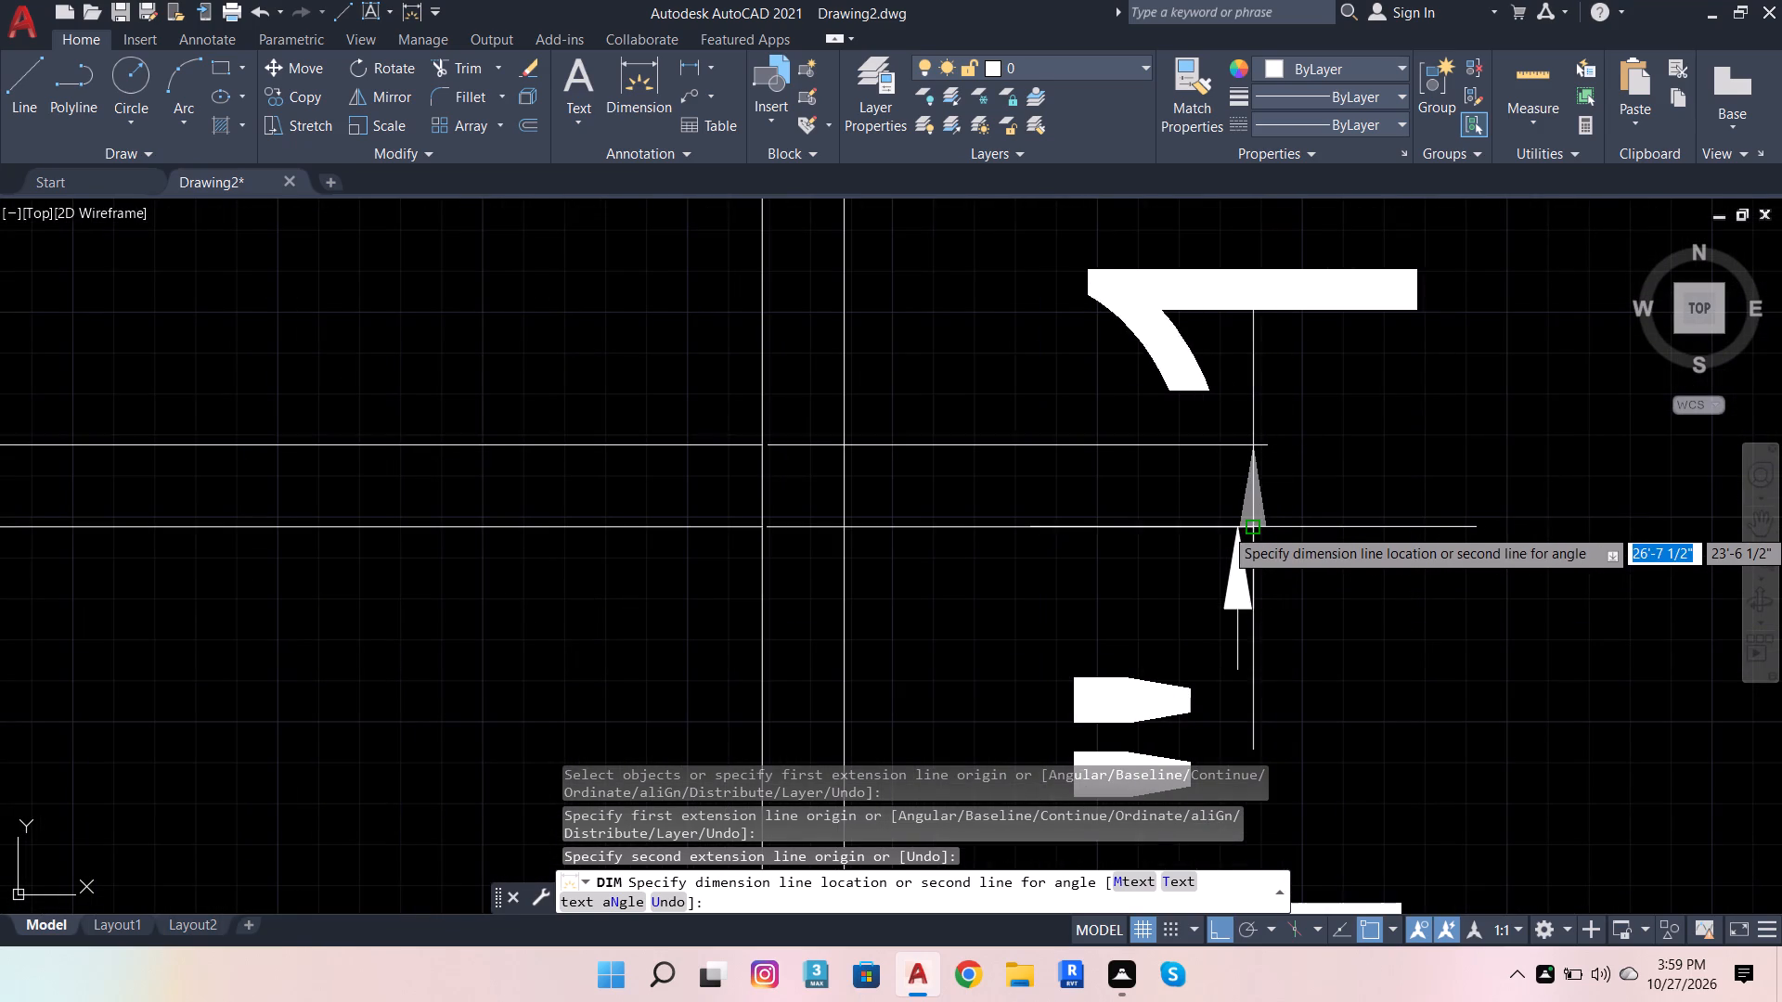
pyautogui.click(1237, 520)
pyautogui.scroll(-5, 1139, 550)
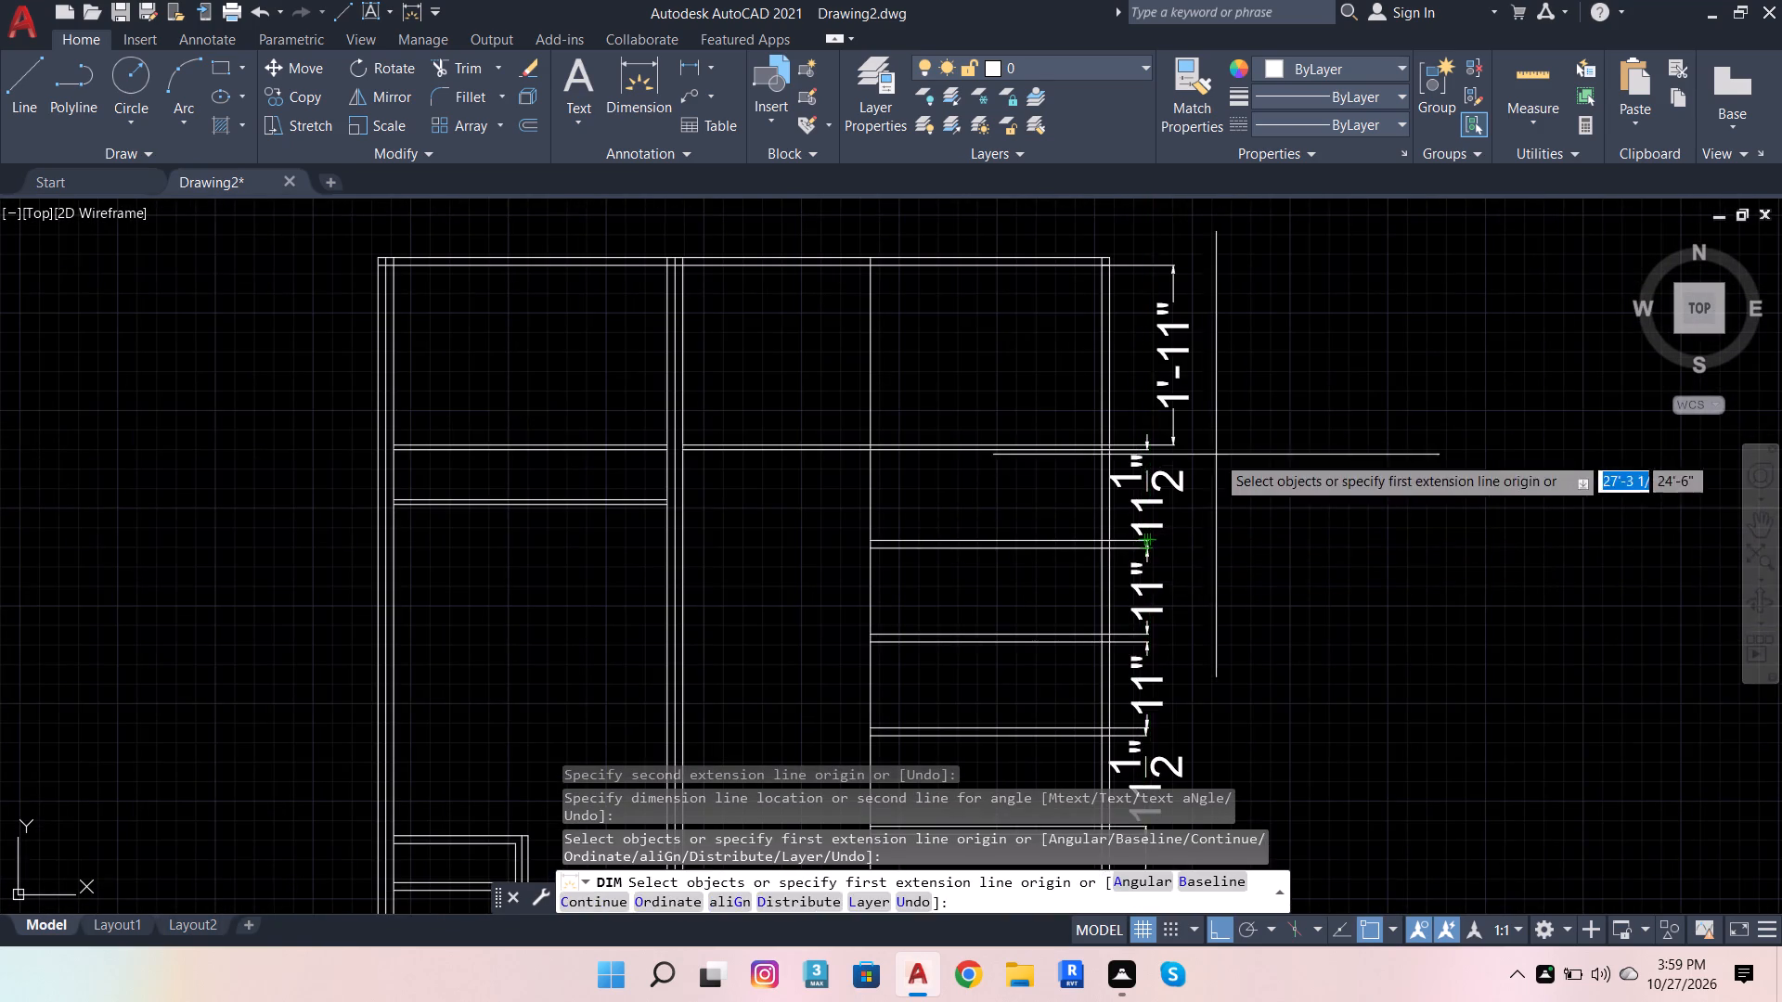
pyautogui.scroll(-3, 1216, 455)
pyautogui.scroll(2, 1215, 635)
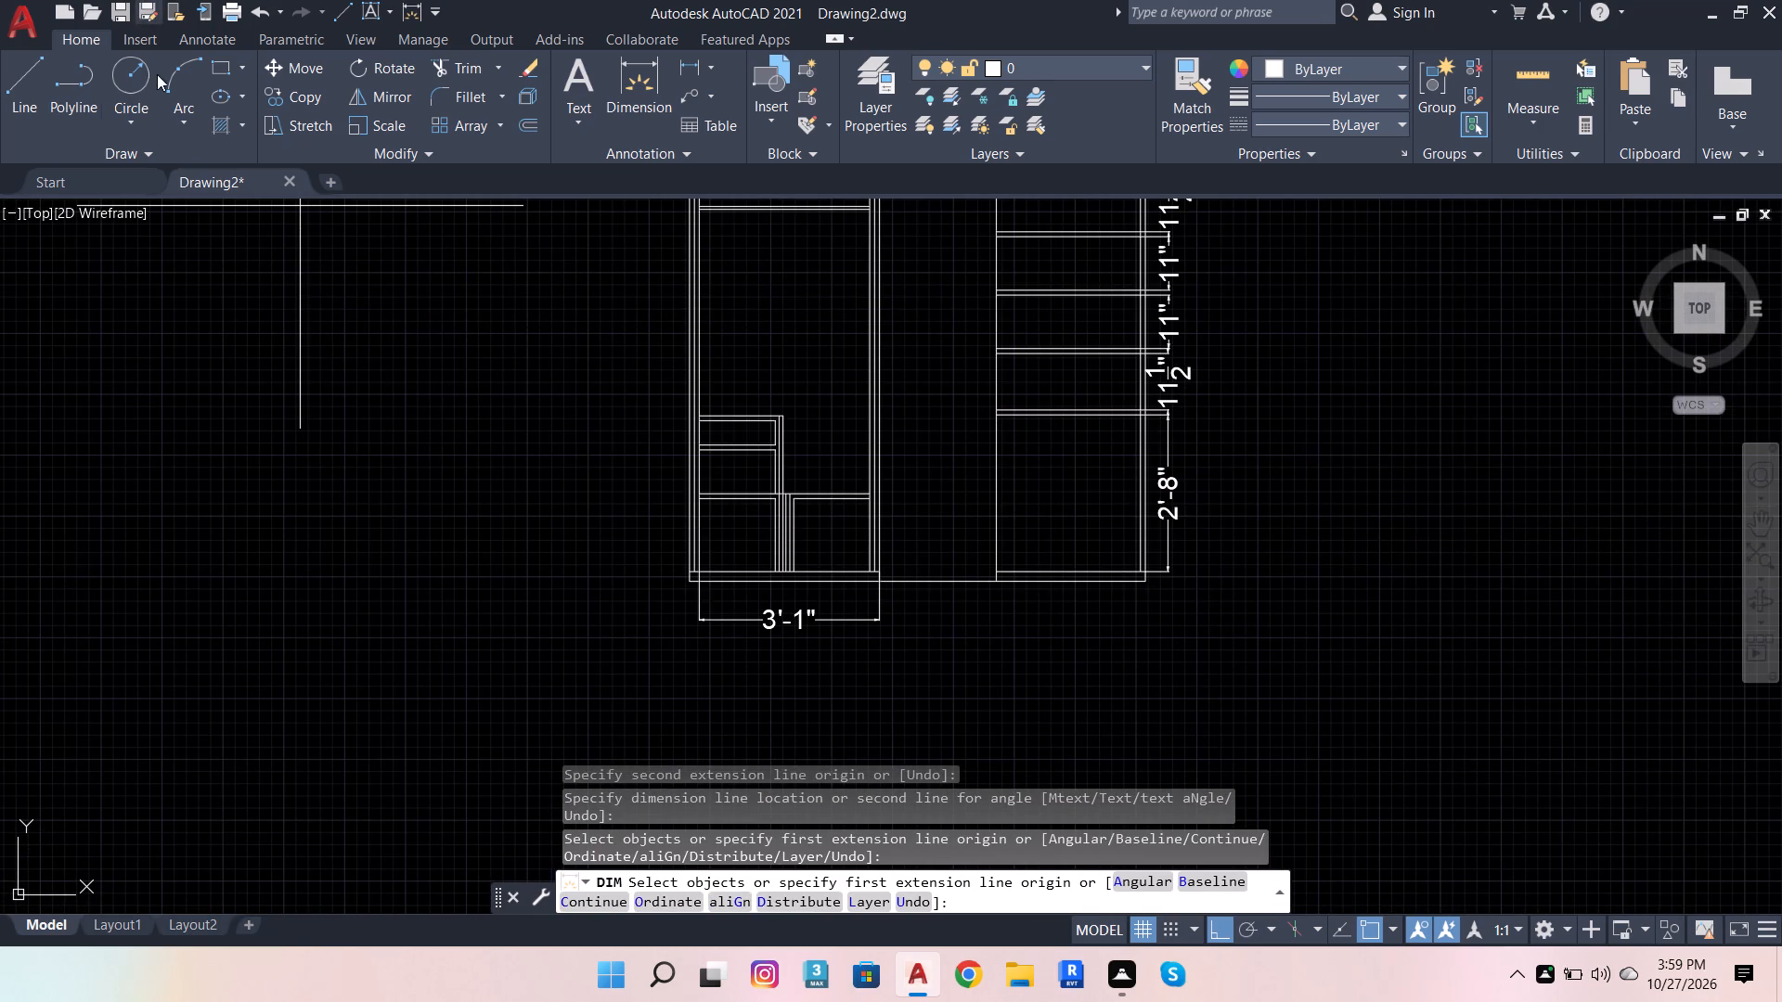
pyautogui.scroll(-2, 354, 413)
pyautogui.scroll(2, 472, 334)
pyautogui.press('Escape')
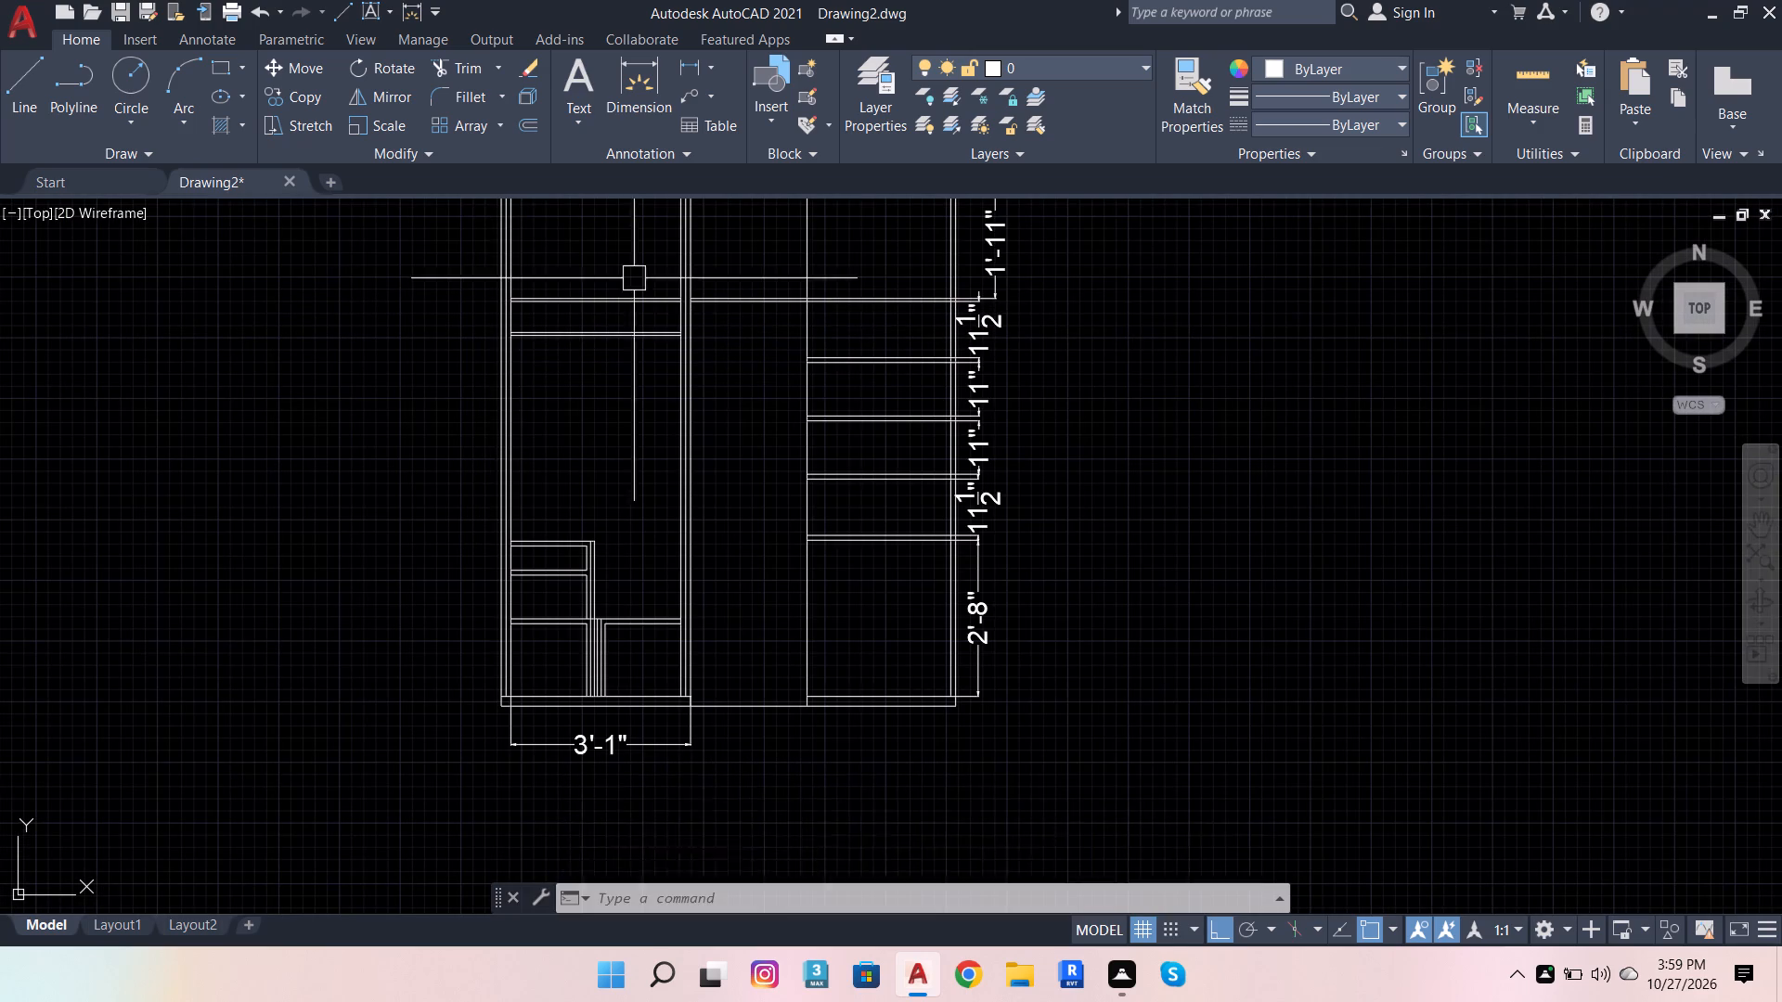
# Offset the vertical line at the shelves' left ends 9" to the right, into the shelf bay.
pyautogui.click(804, 263)
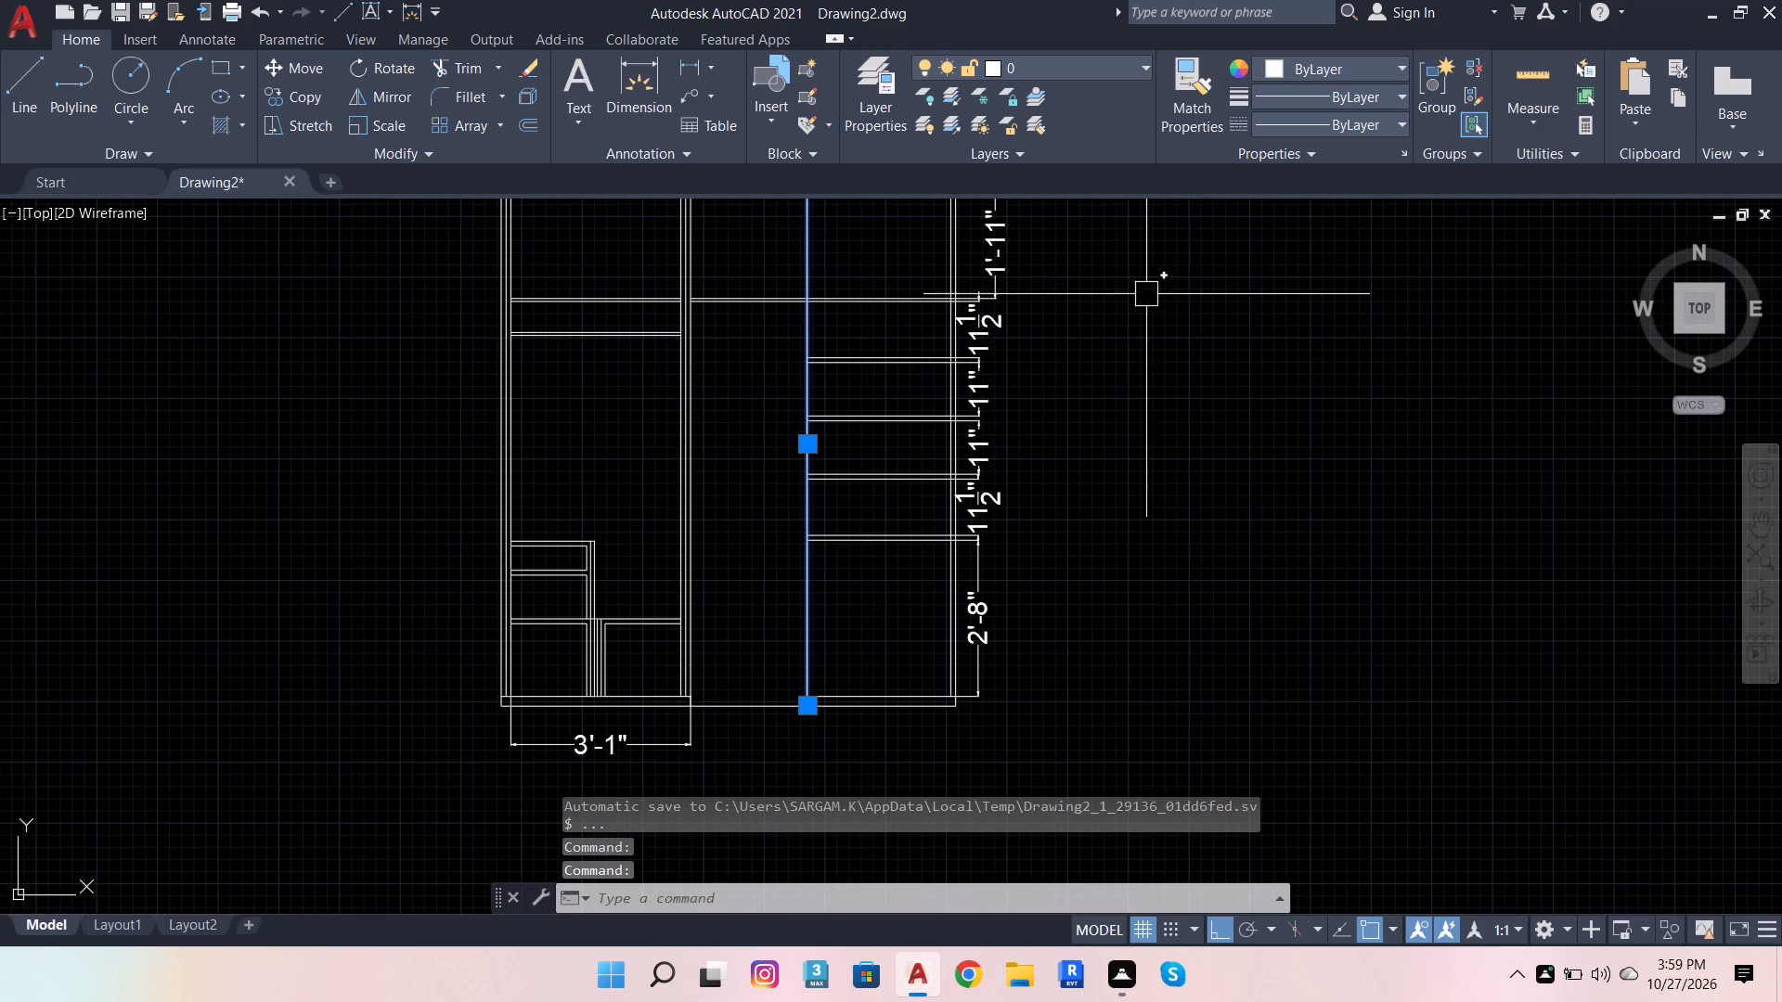
pyautogui.press('o')
pyautogui.press('Return')
pyautogui.scroll(3, 801, 285)
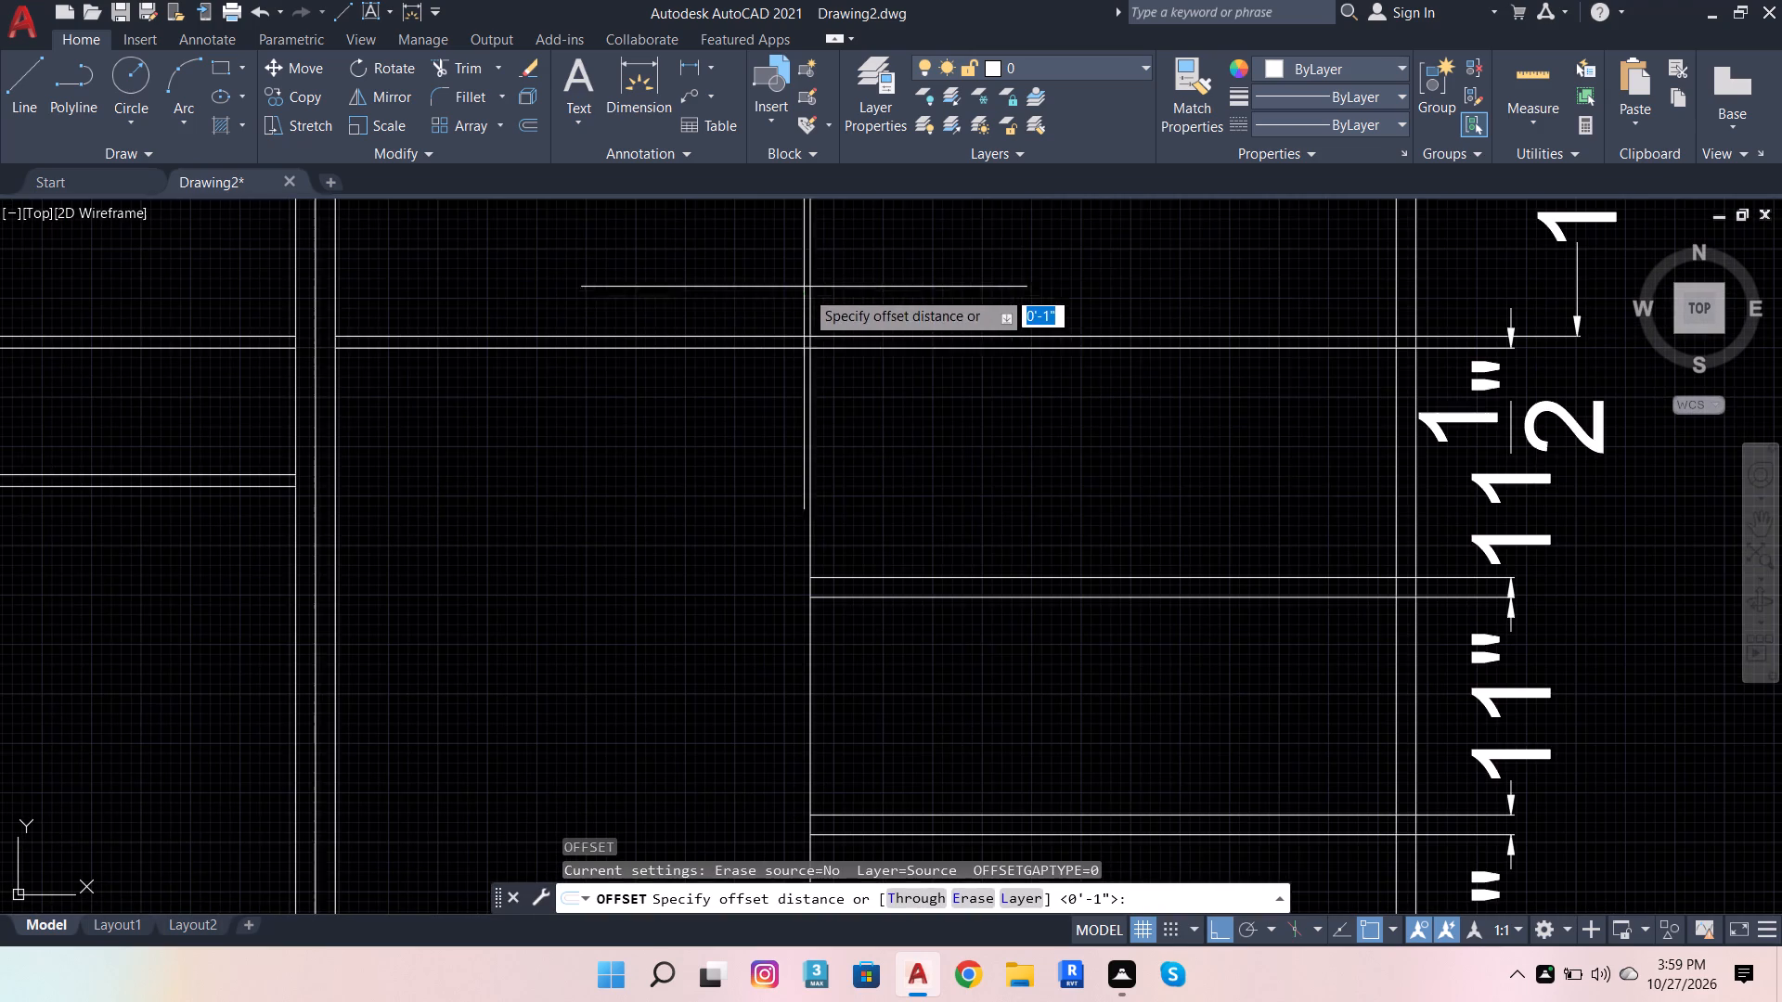
pyautogui.click(814, 329)
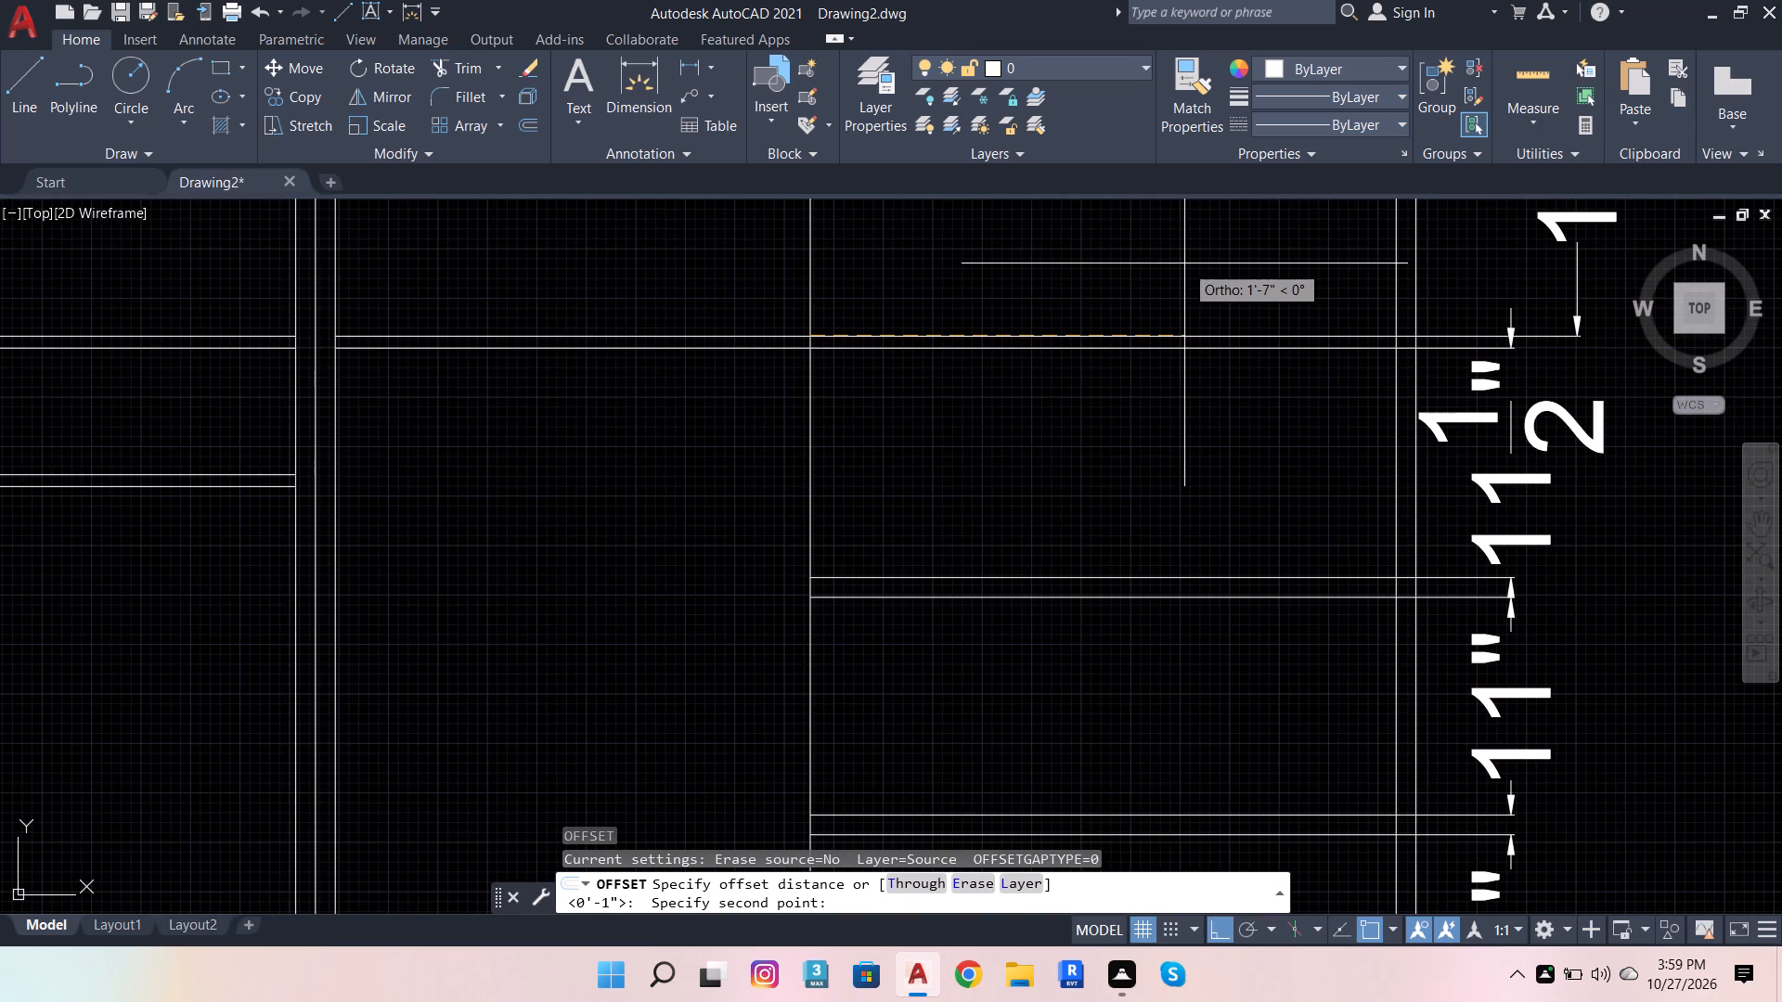
pyautogui.press('9')
pyautogui.press('Return')
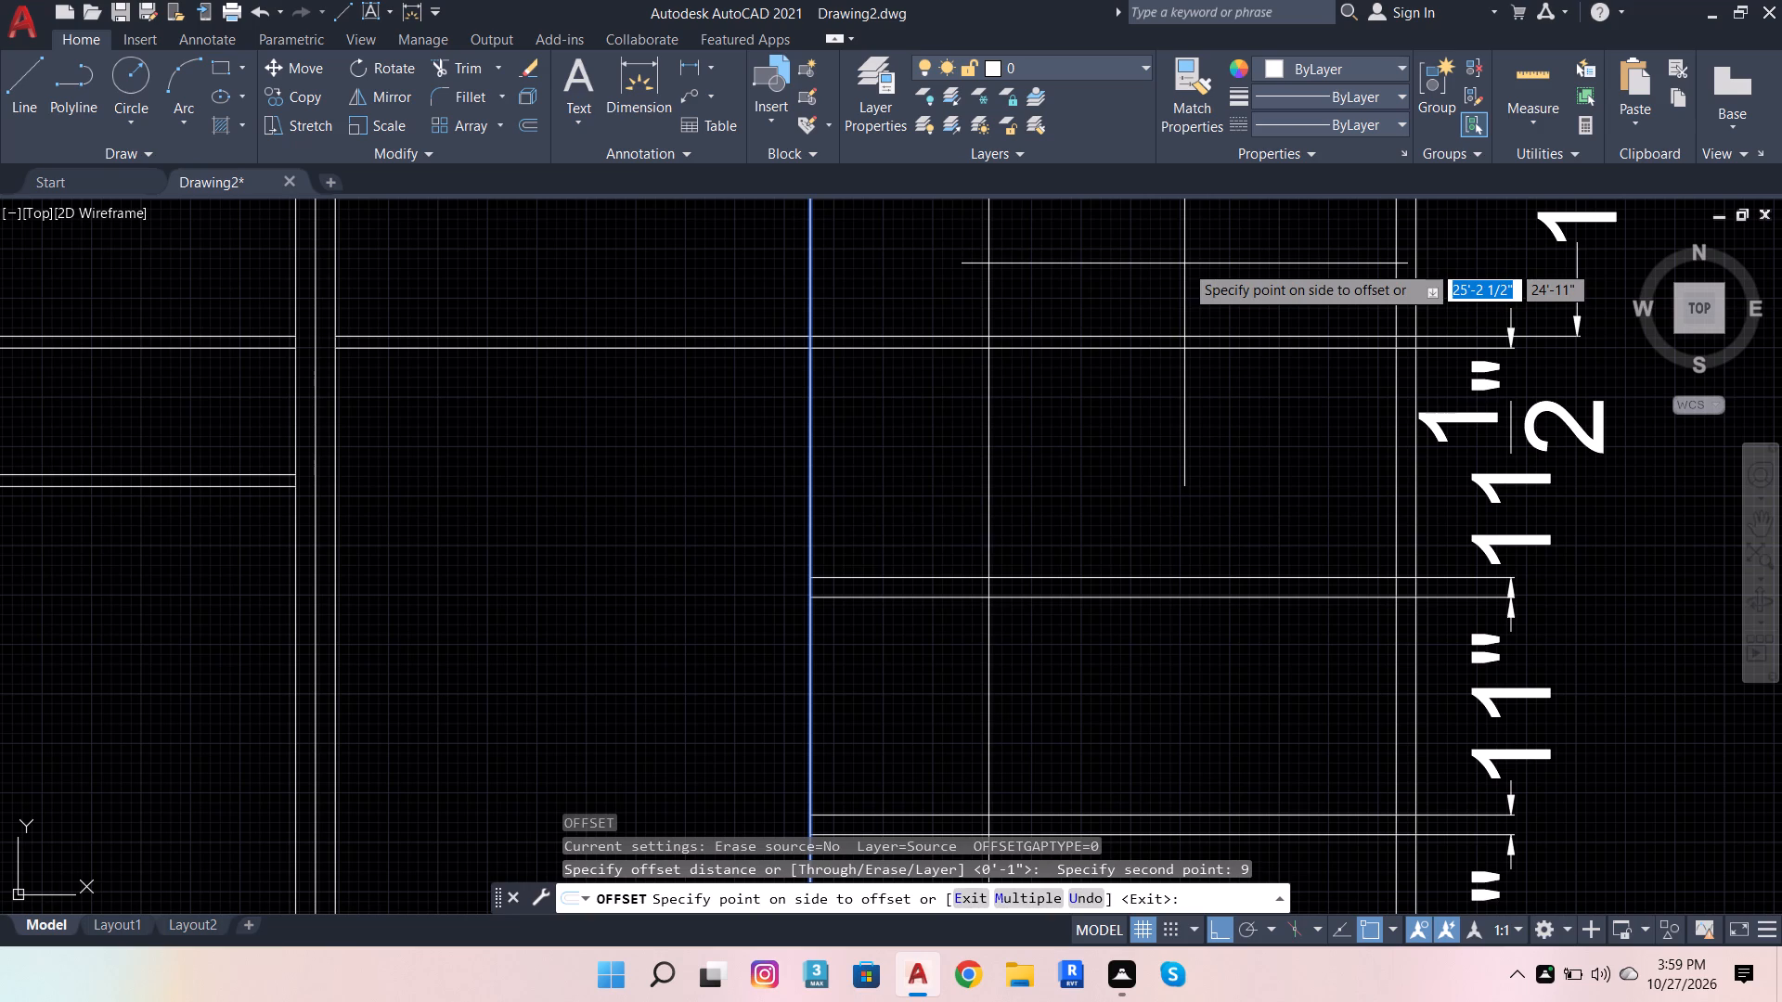
pyautogui.click(1184, 263)
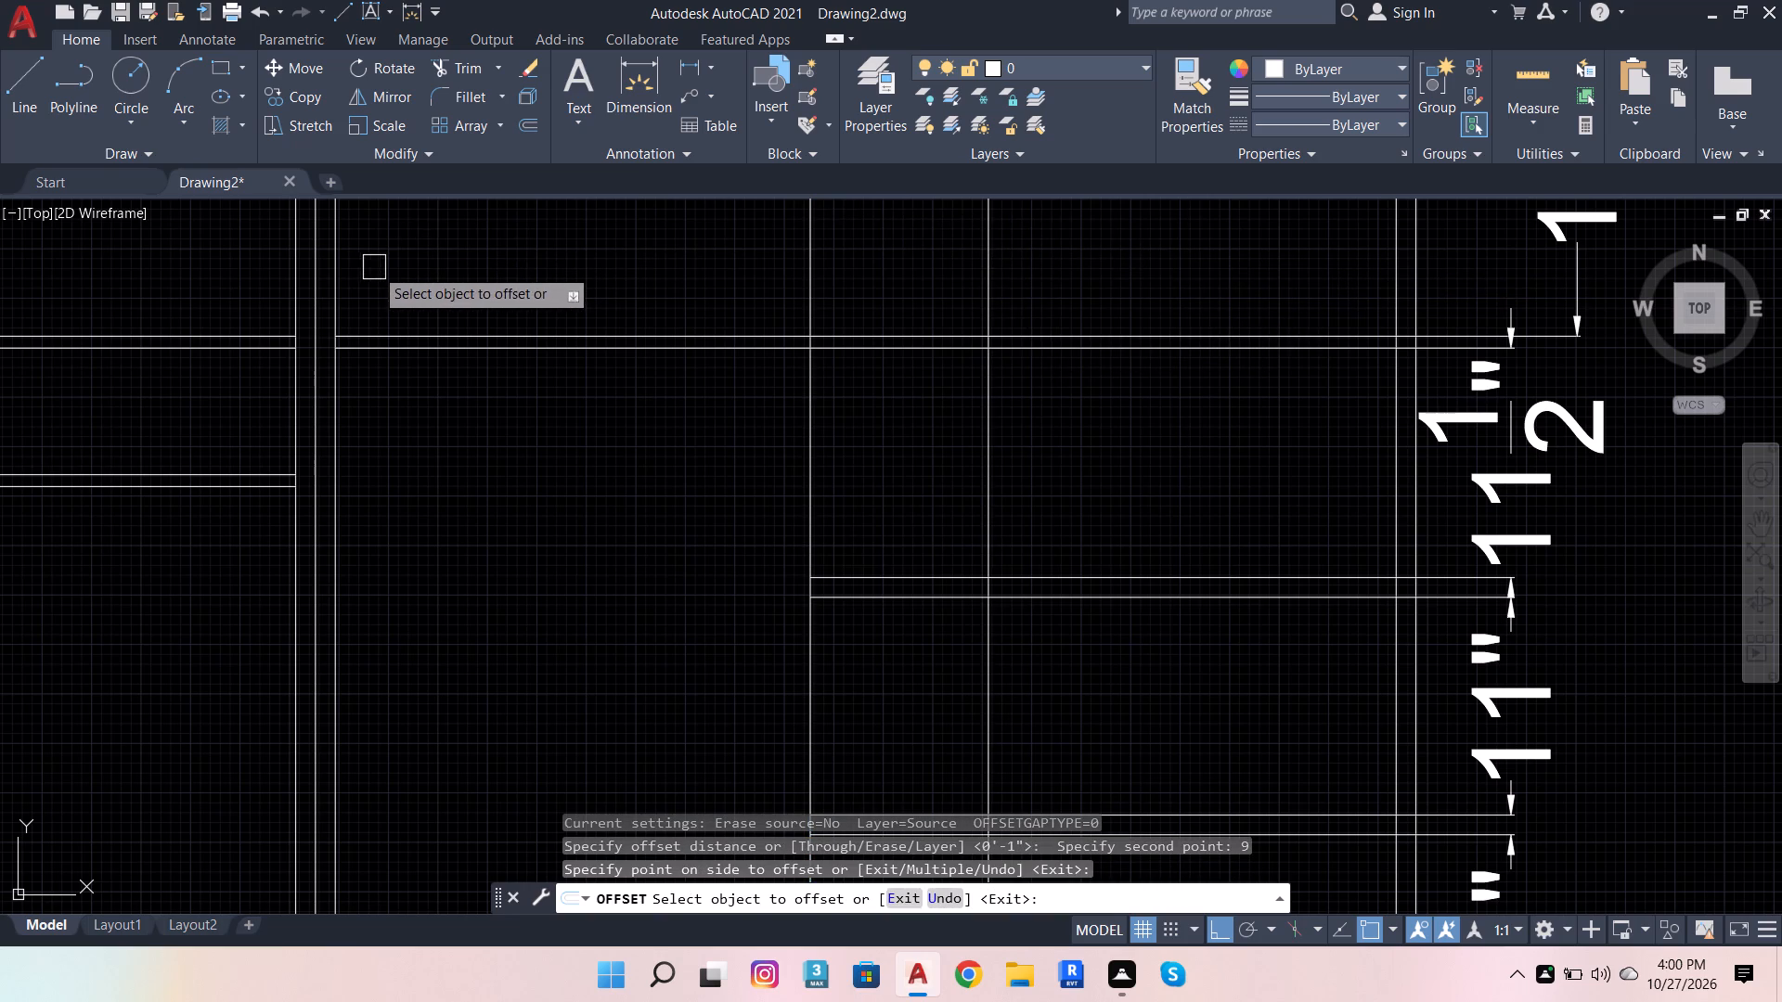
# Offset the original vertical line 0.8" to the left and the new vertical line 0.8" to the right, forming two uprights.
pyautogui.click(534, 125)
pyautogui.click(807, 317)
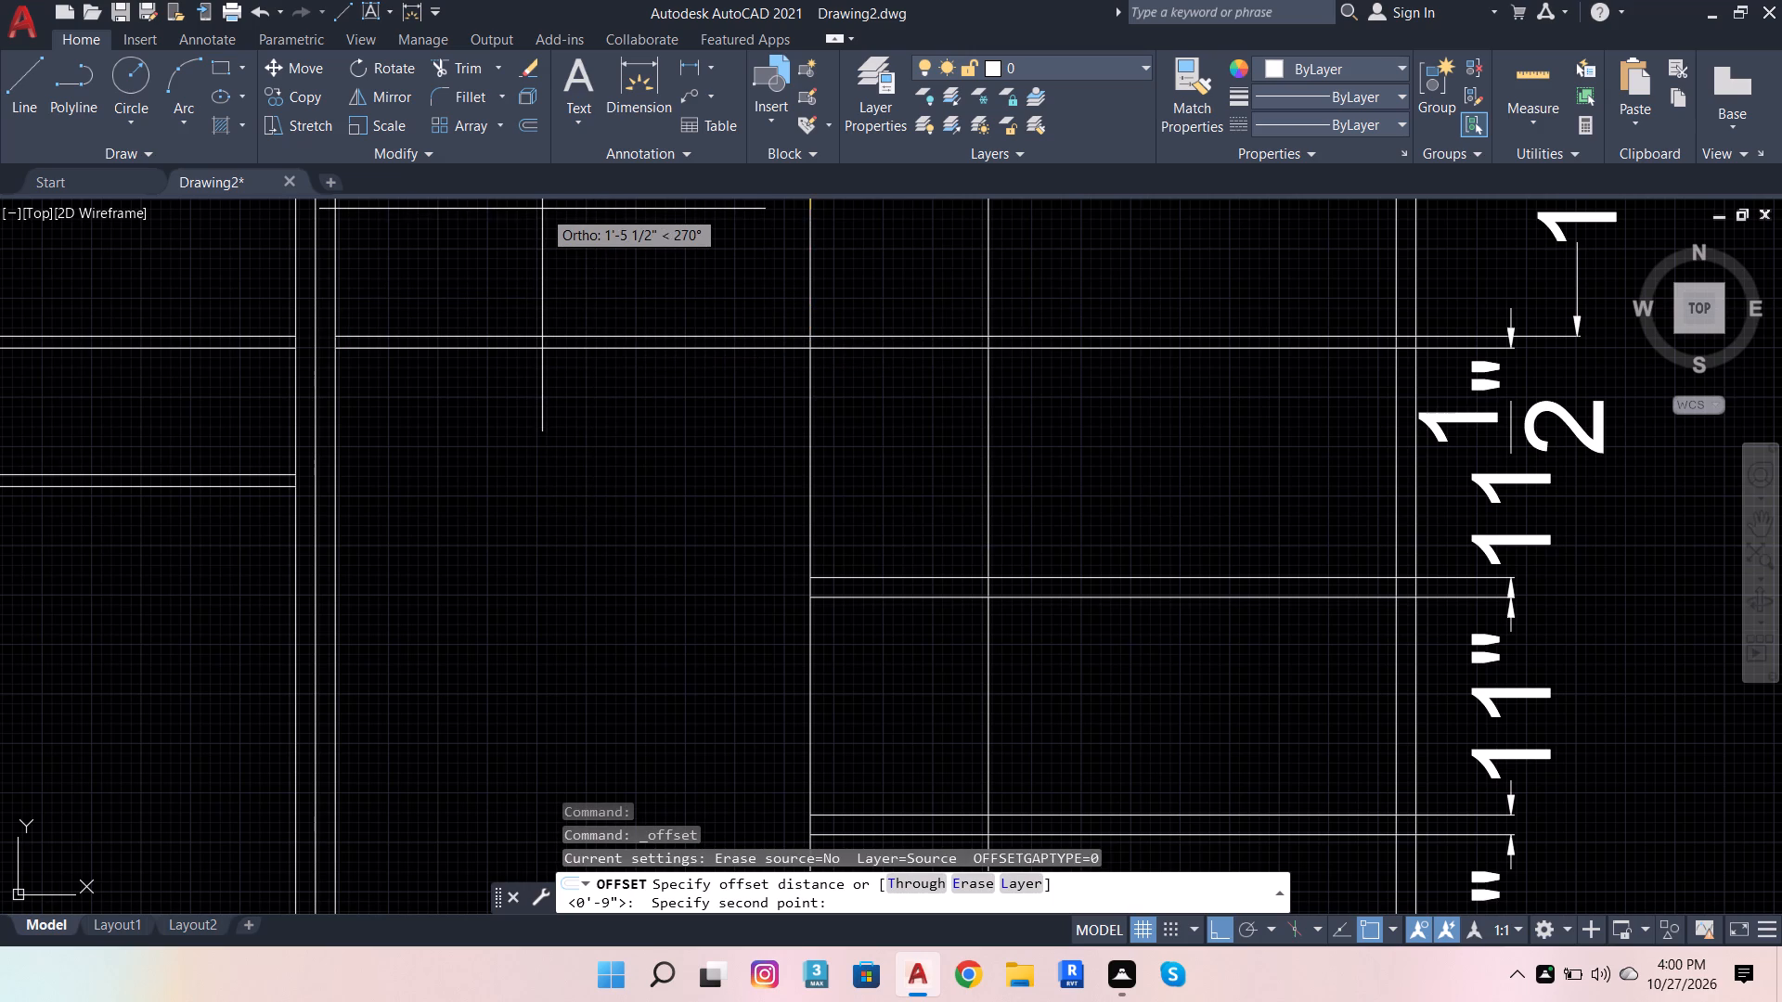
pyautogui.write('.8')
pyautogui.press('Return')
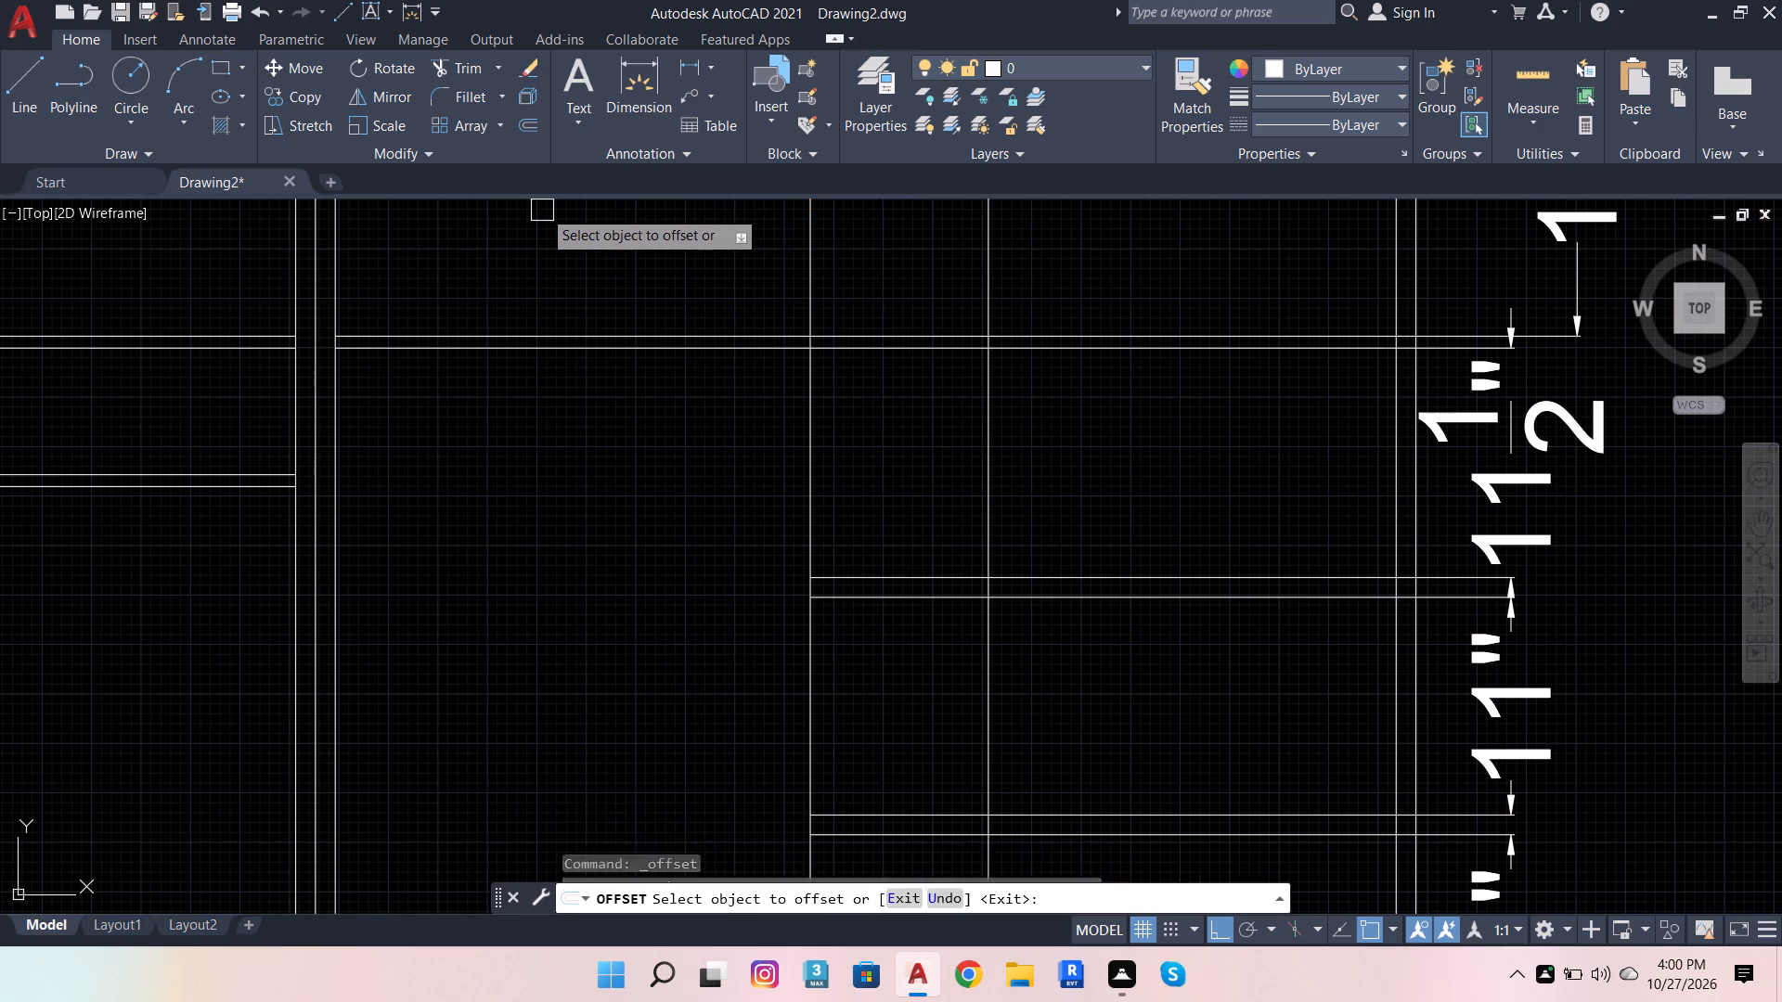
pyautogui.click(805, 273)
pyautogui.click(703, 253)
pyautogui.click(982, 263)
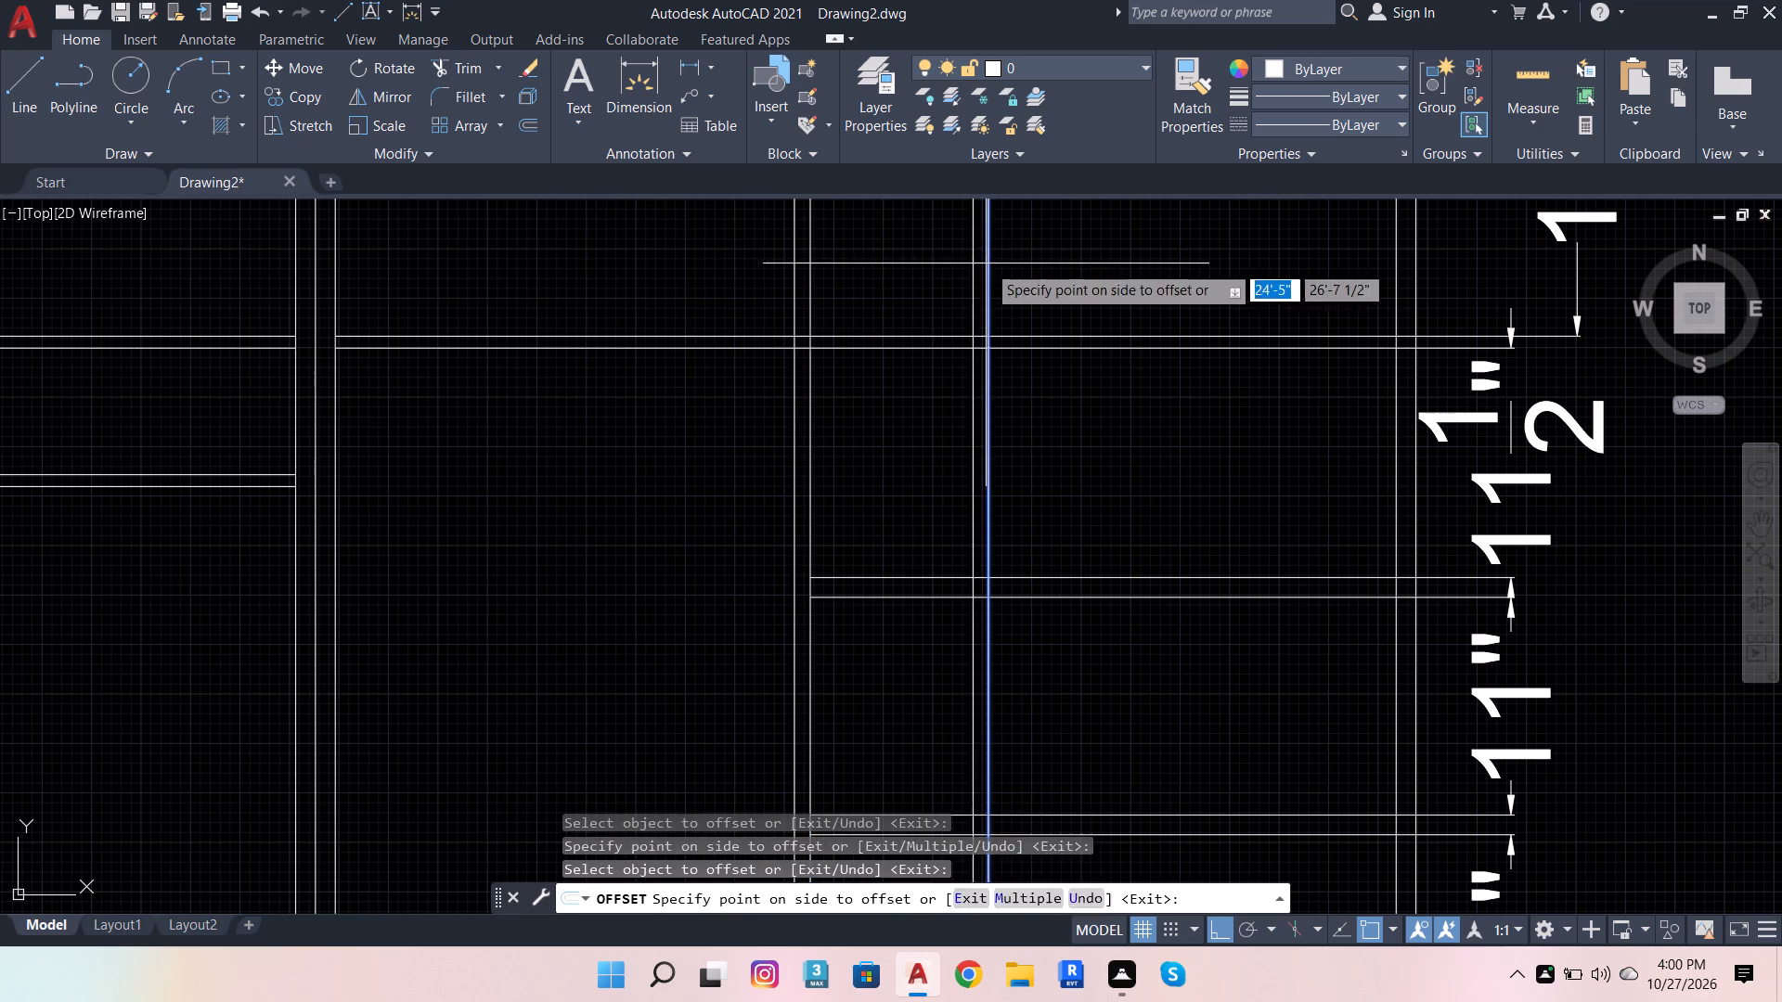
pyautogui.click(1066, 257)
# Trim the rail and divider lines inside the crossing where the divider upright meets the upper rail.
pyautogui.scroll(-2, 1067, 253)
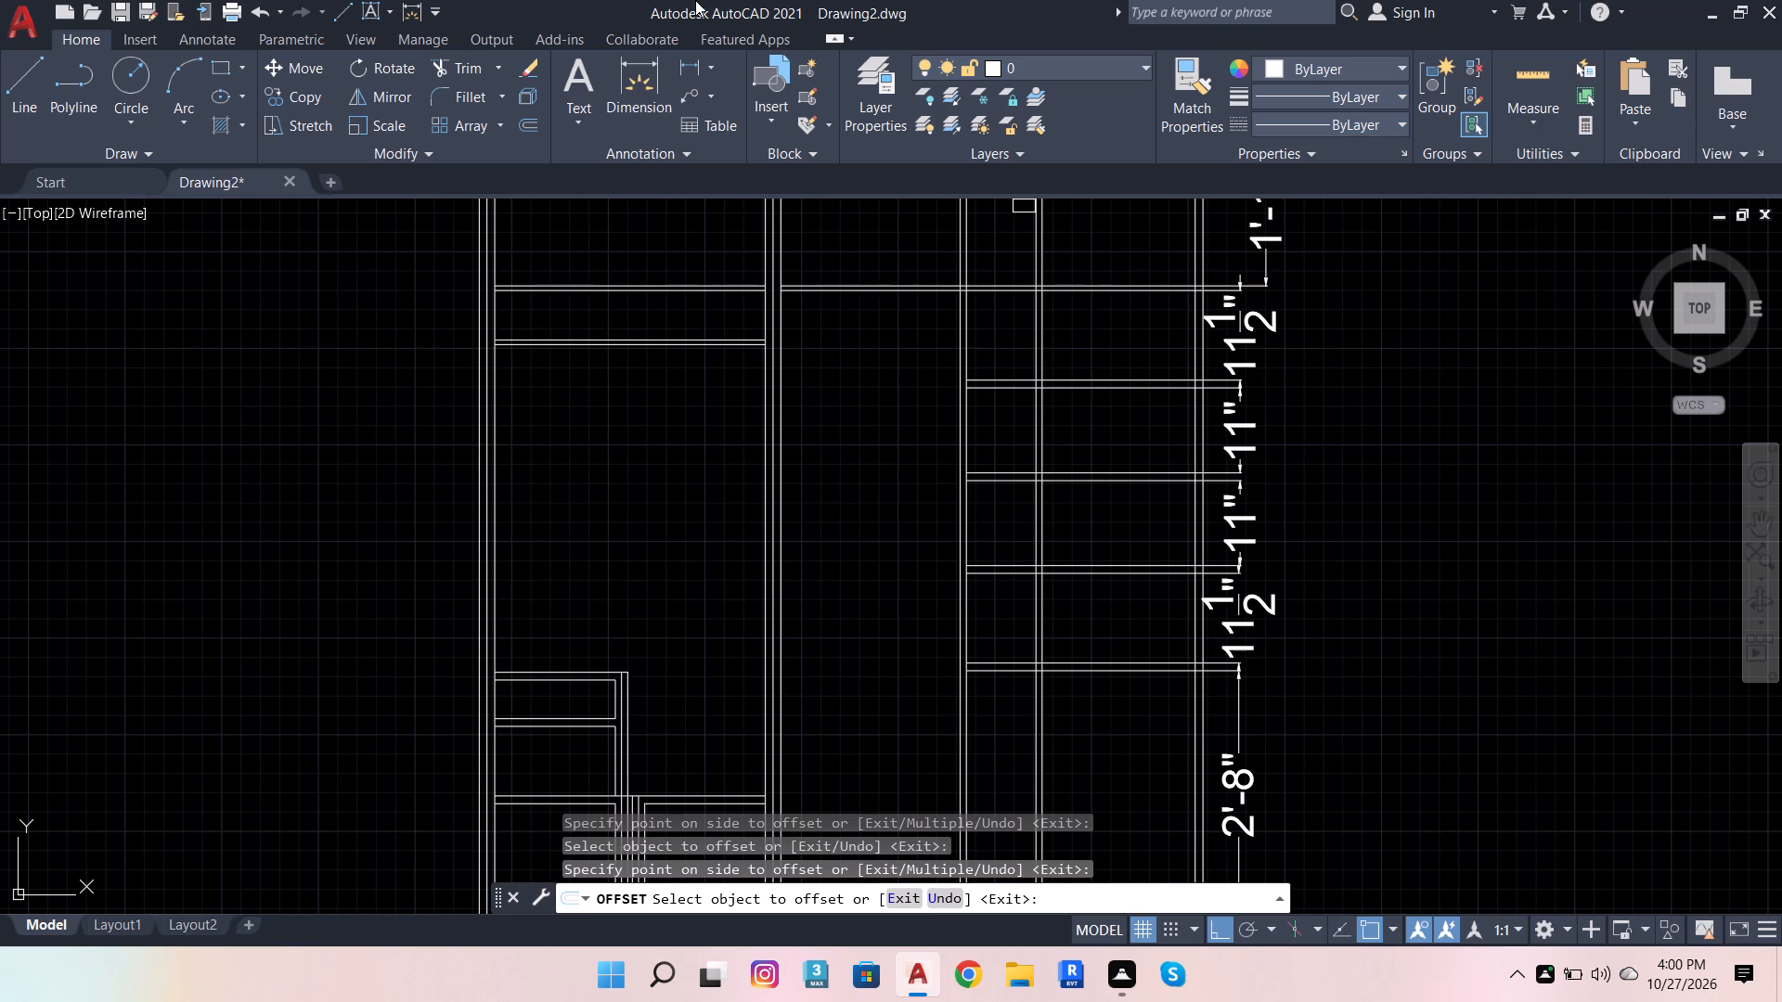
pyautogui.click(480, 71)
pyautogui.scroll(-1, 758, 299)
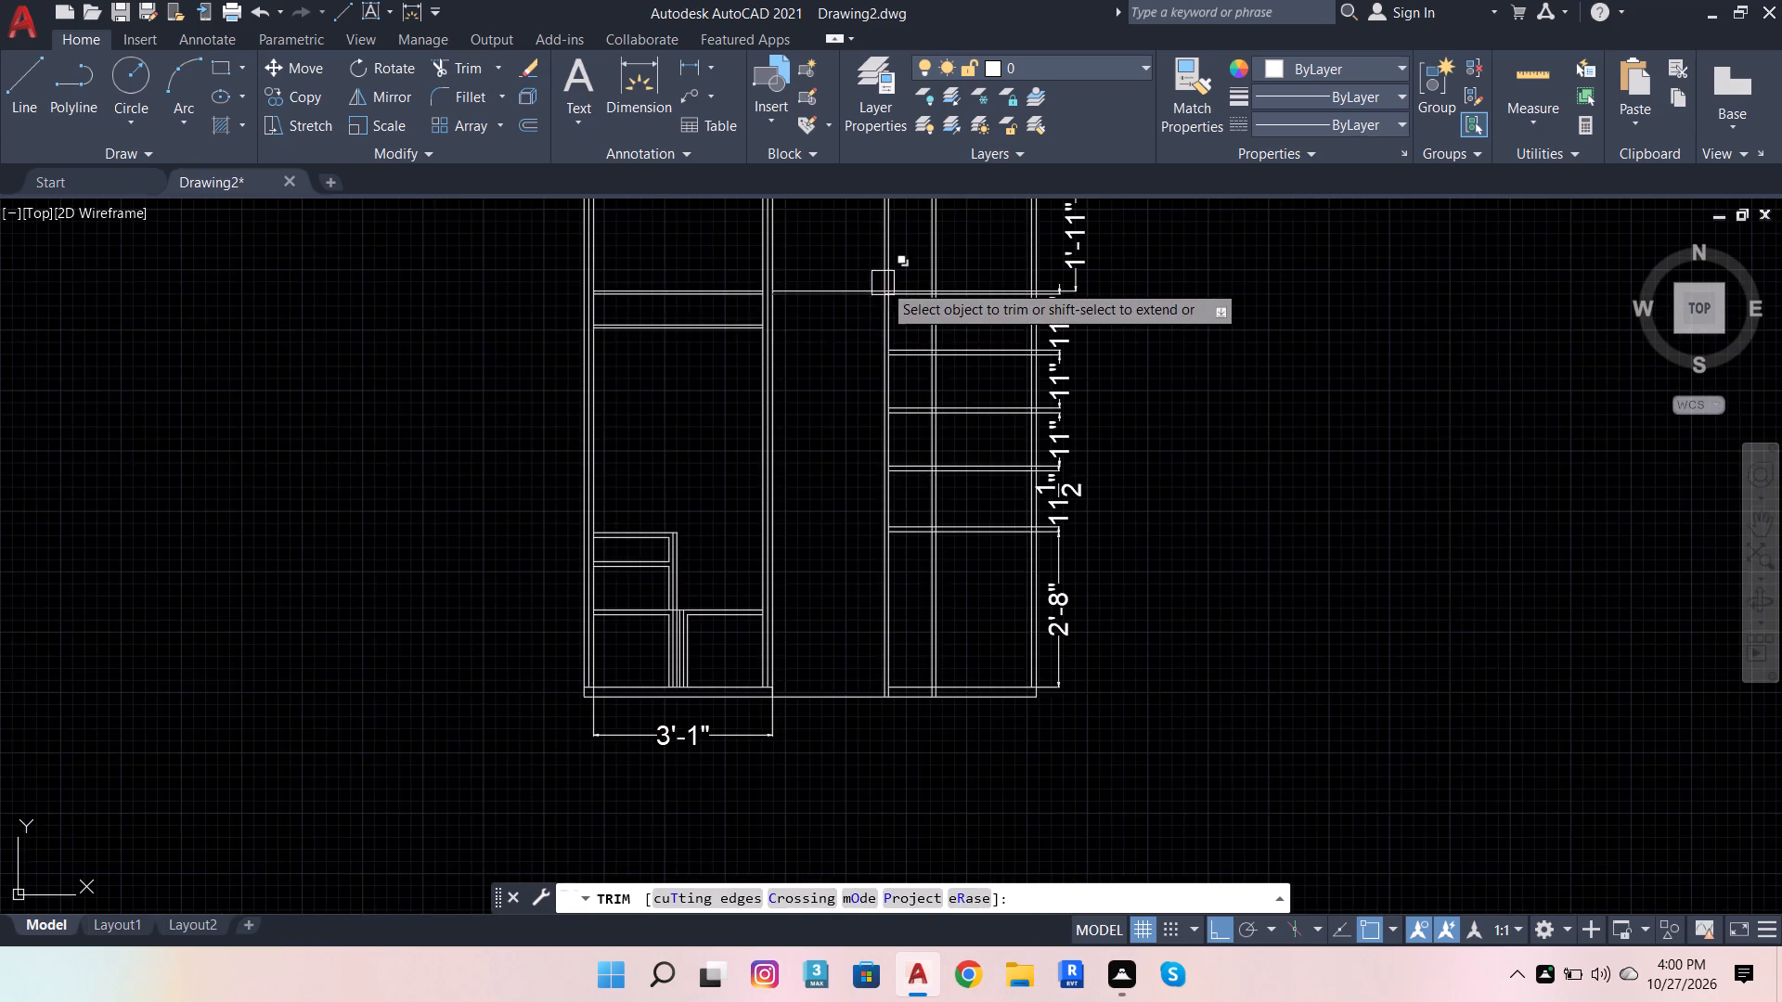
pyautogui.scroll(7, 885, 282)
pyautogui.moveTo(870, 270); pyautogui.dragTo(862, 307)
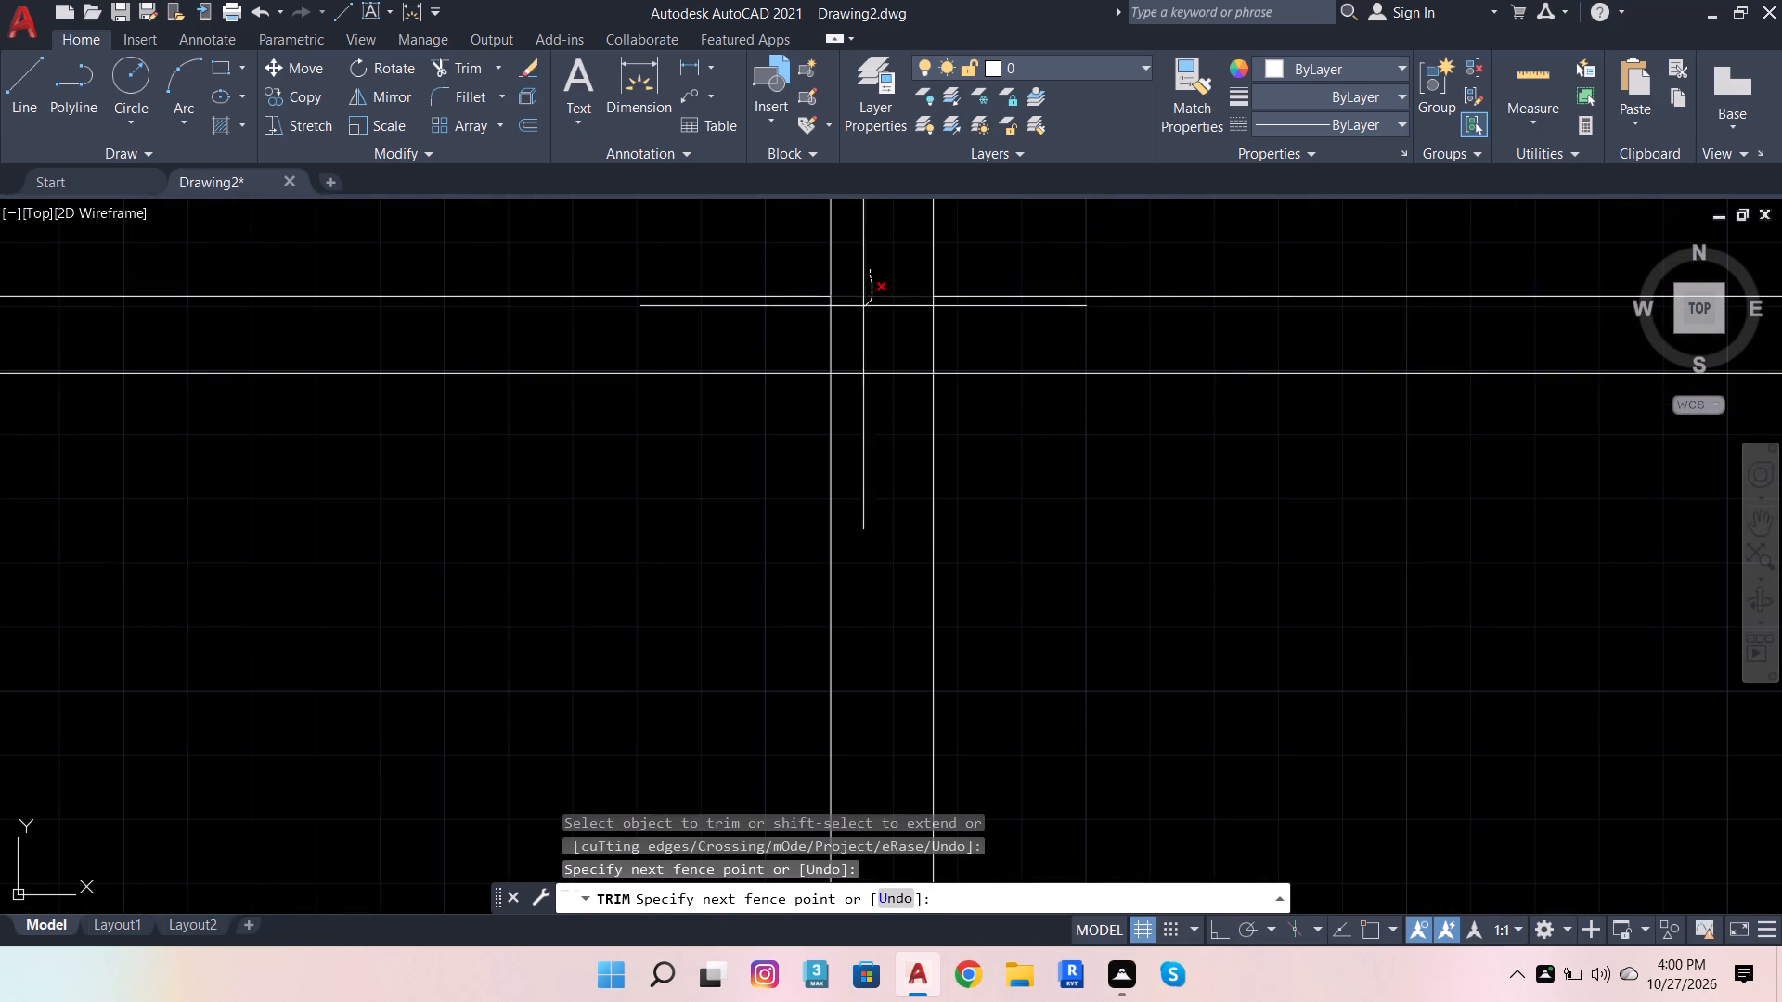
pyautogui.moveTo(862, 307); pyautogui.dragTo(942, 339)
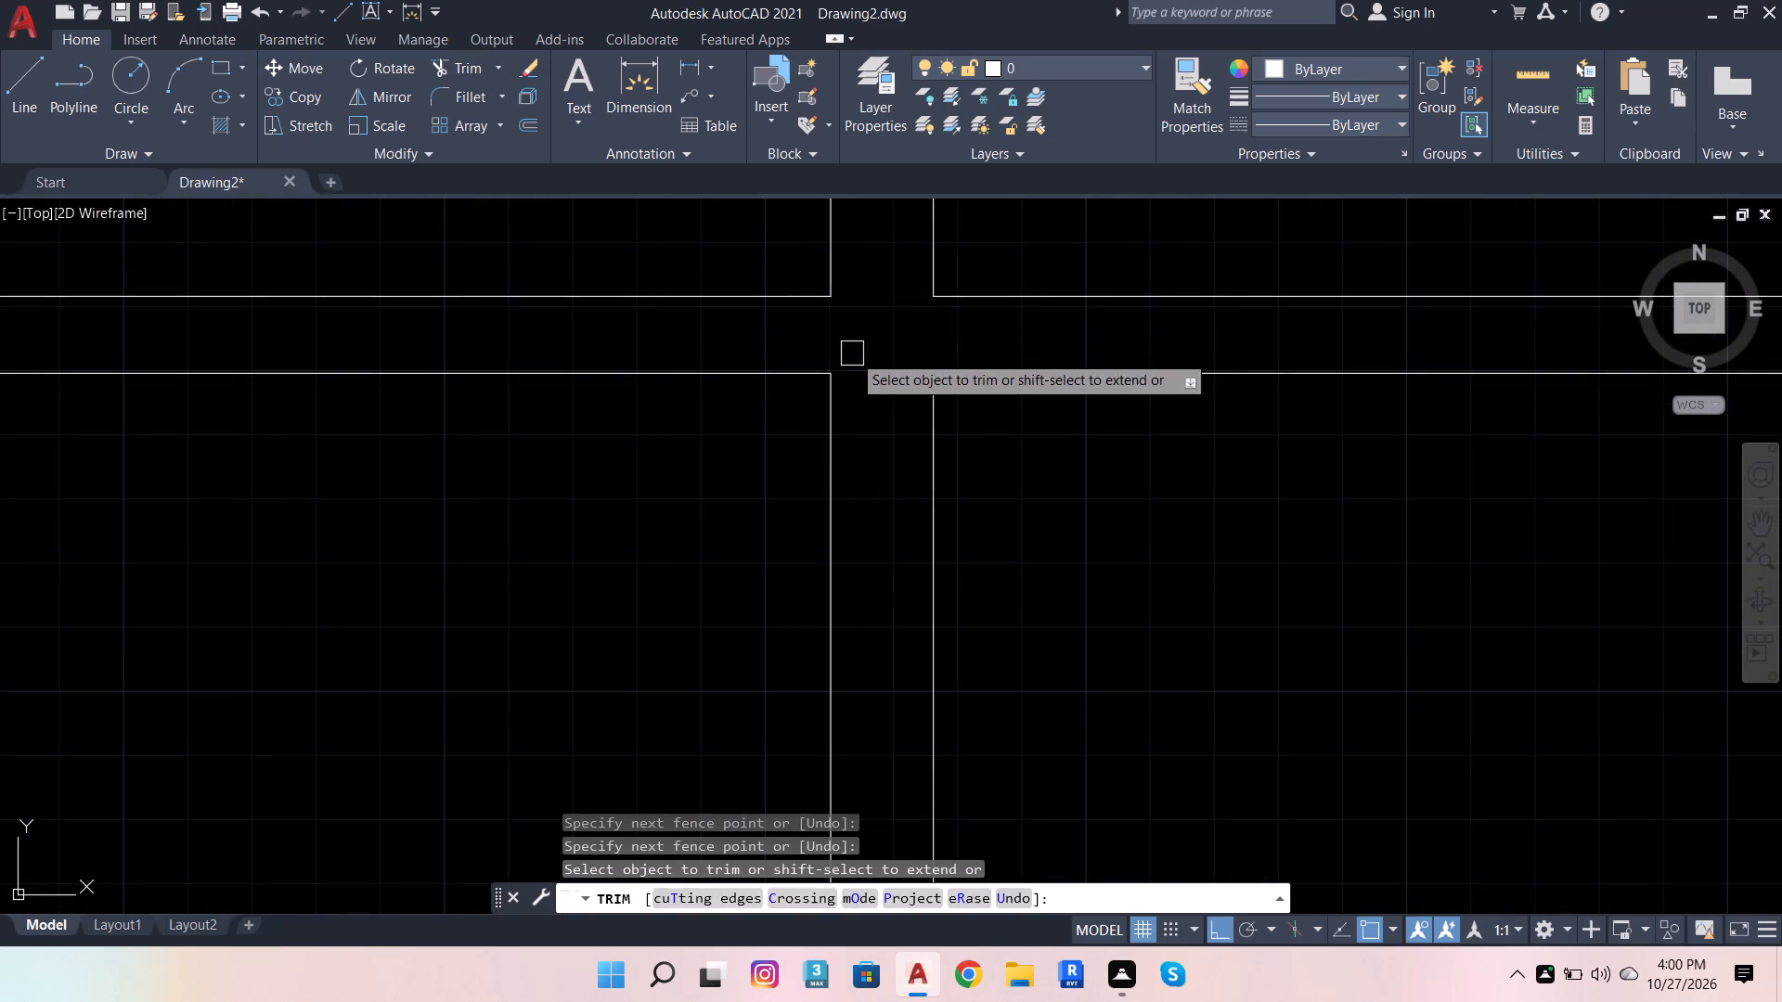
# Trim the new shelf upright's lines above the upper rail and within the rail's thickness.
pyautogui.scroll(-4, 807, 381)
pyautogui.moveTo(1033, 314); pyautogui.dragTo(959, 304)
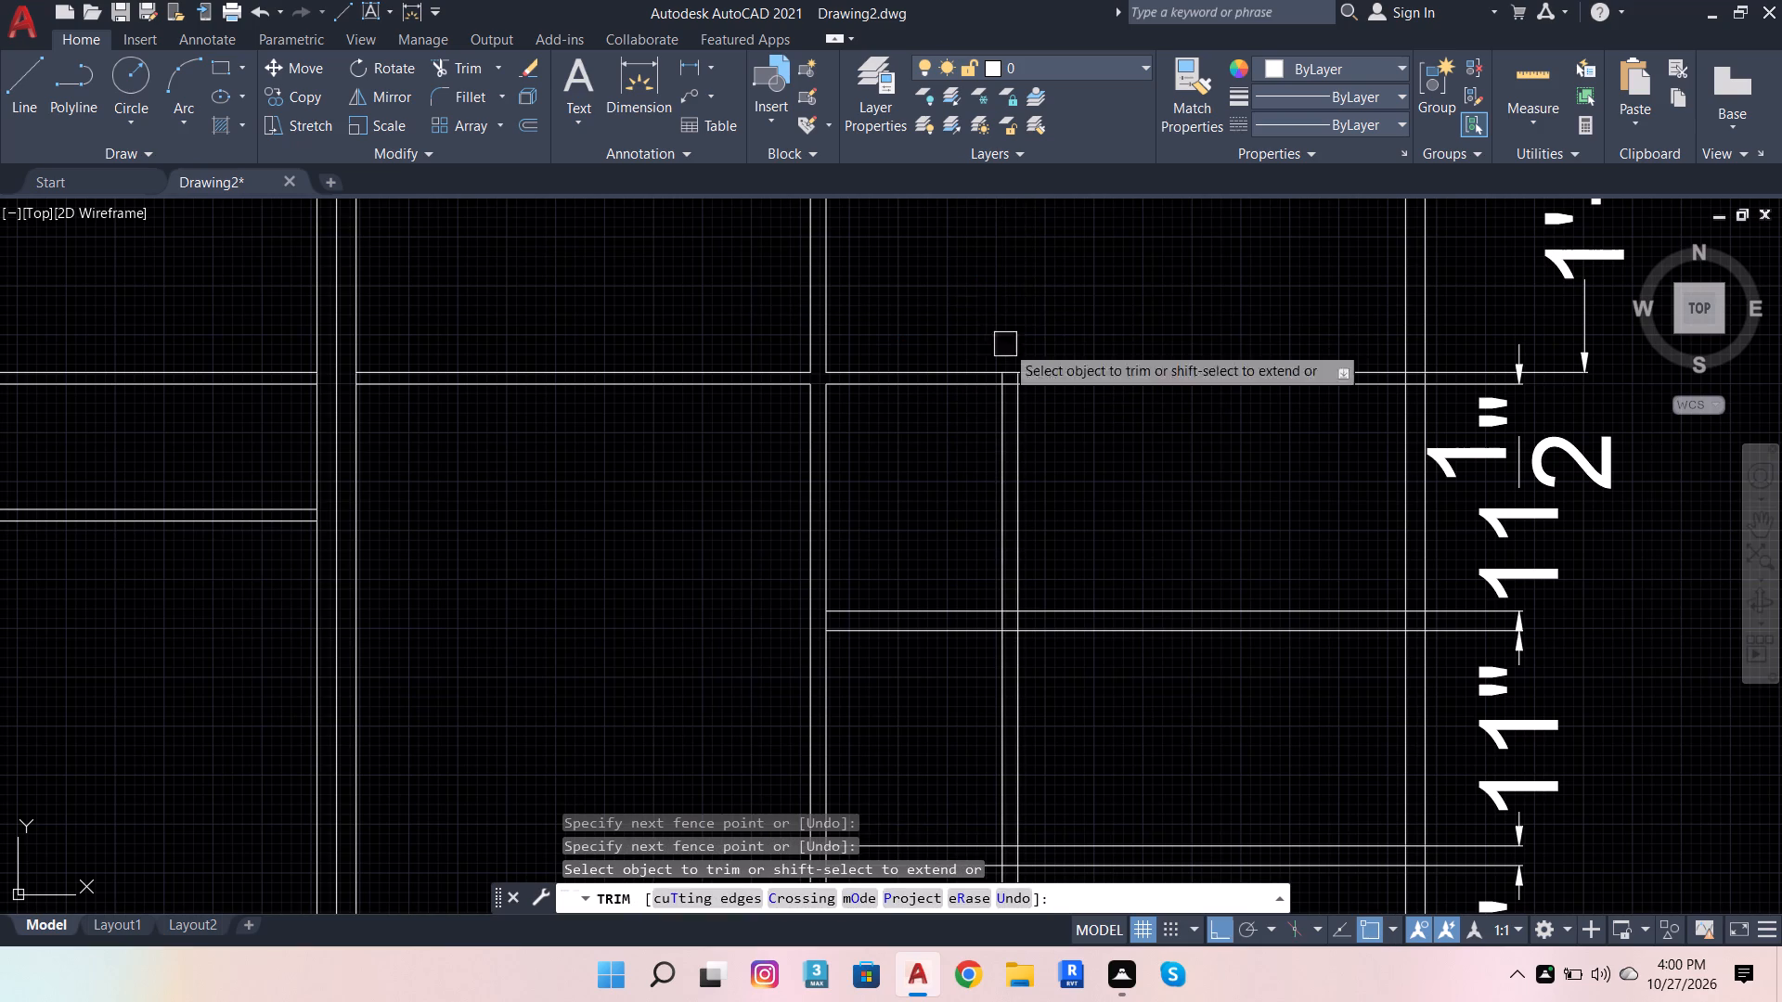
pyautogui.scroll(4, 1009, 392)
pyautogui.moveTo(949, 302); pyautogui.dragTo(1034, 302)
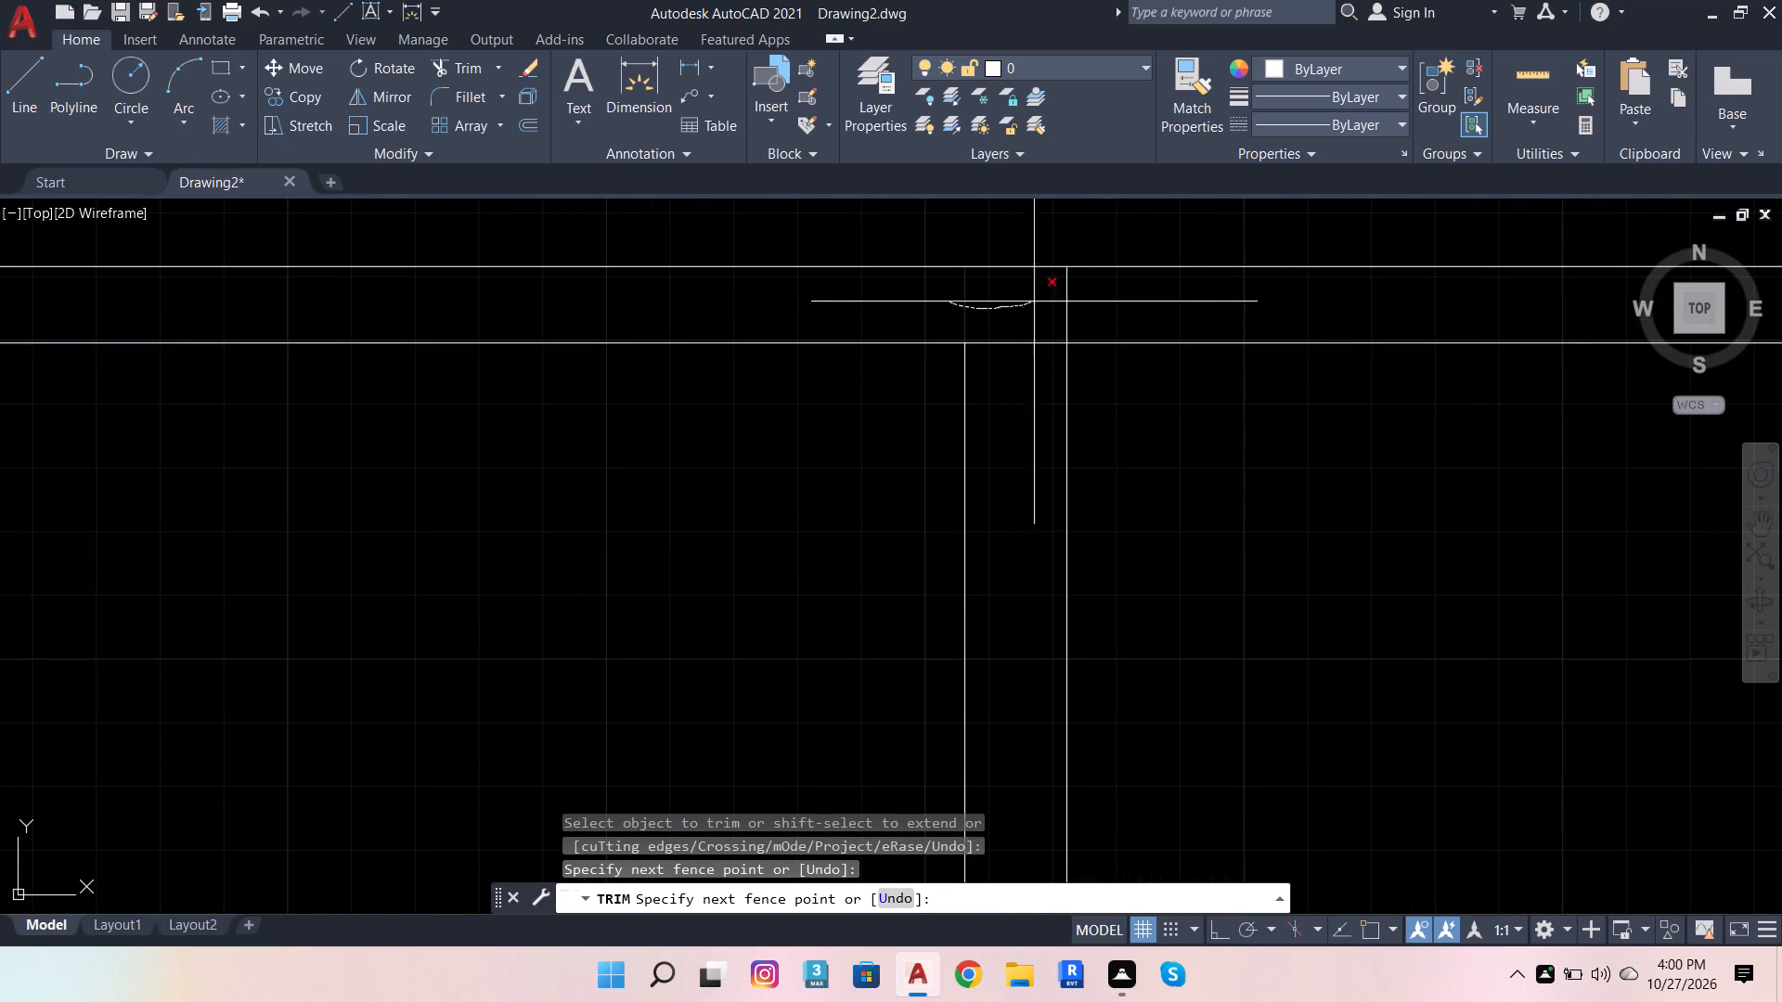
pyautogui.moveTo(1034, 302); pyautogui.dragTo(1080, 292)
# Trim the new shelf upright's lines below the lowest shelf, including the short pieces within the base.
pyautogui.scroll(-6, 923, 305)
pyautogui.scroll(-3, 952, 425)
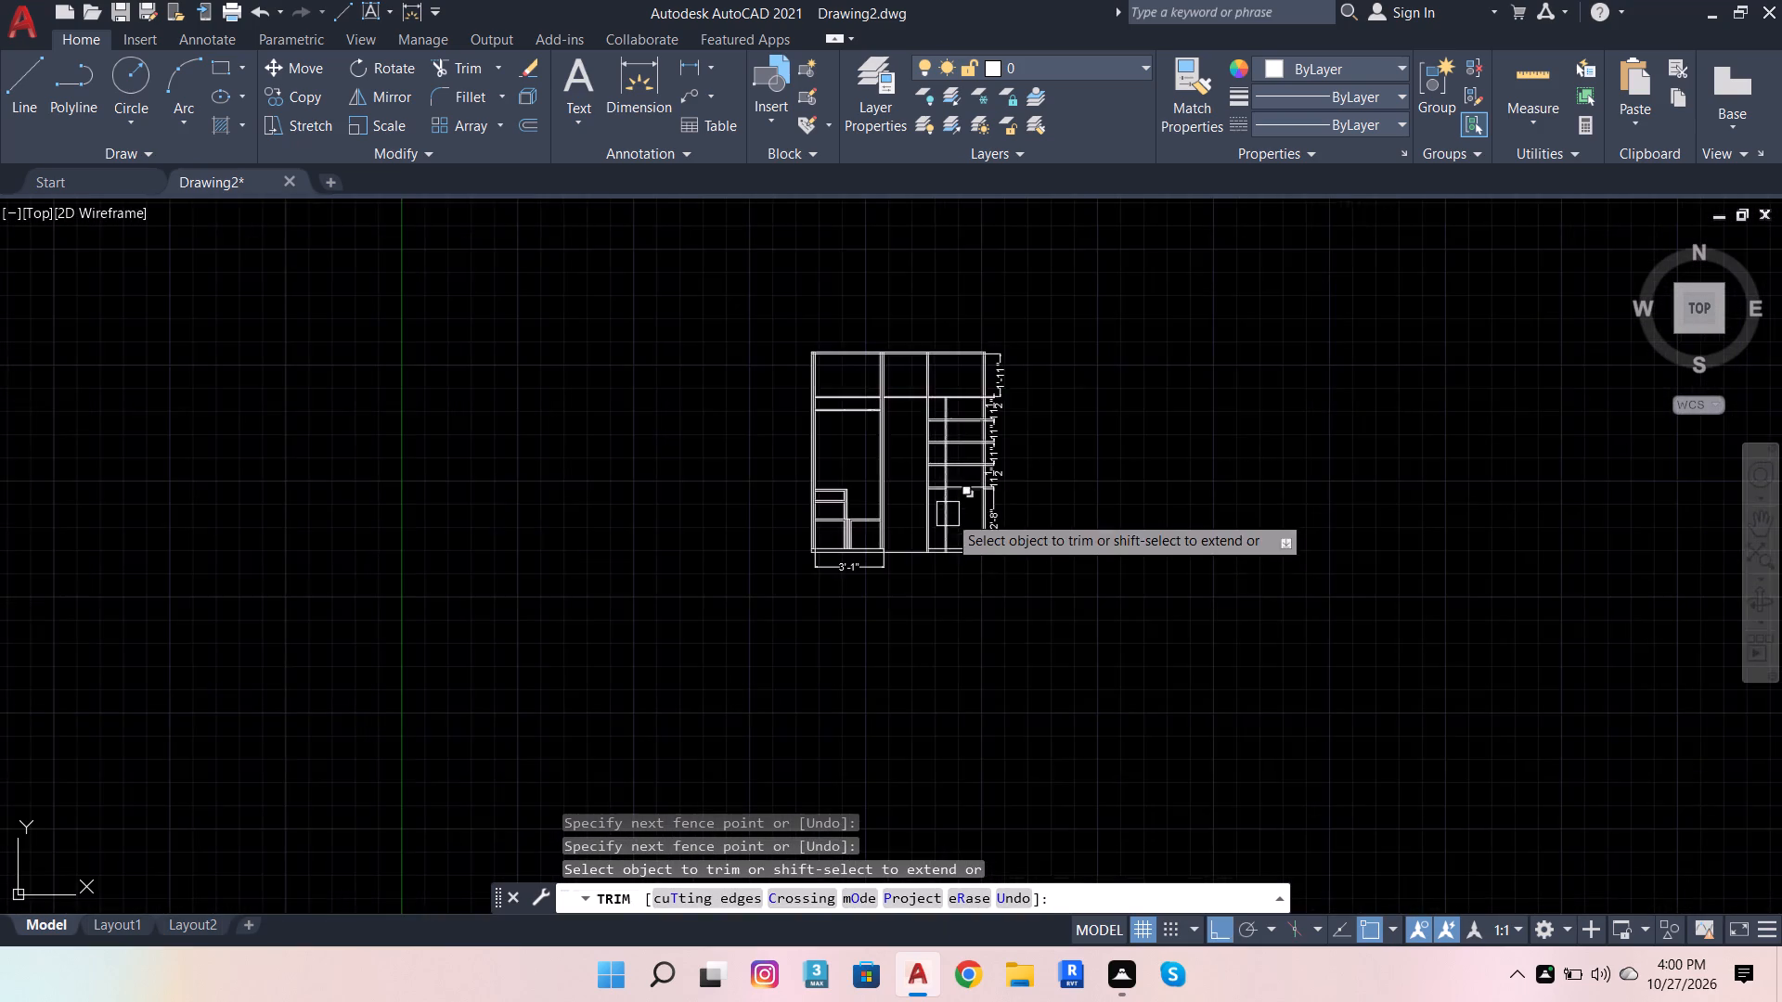
pyautogui.scroll(2, 948, 534)
pyautogui.moveTo(972, 459); pyautogui.dragTo(970, 451)
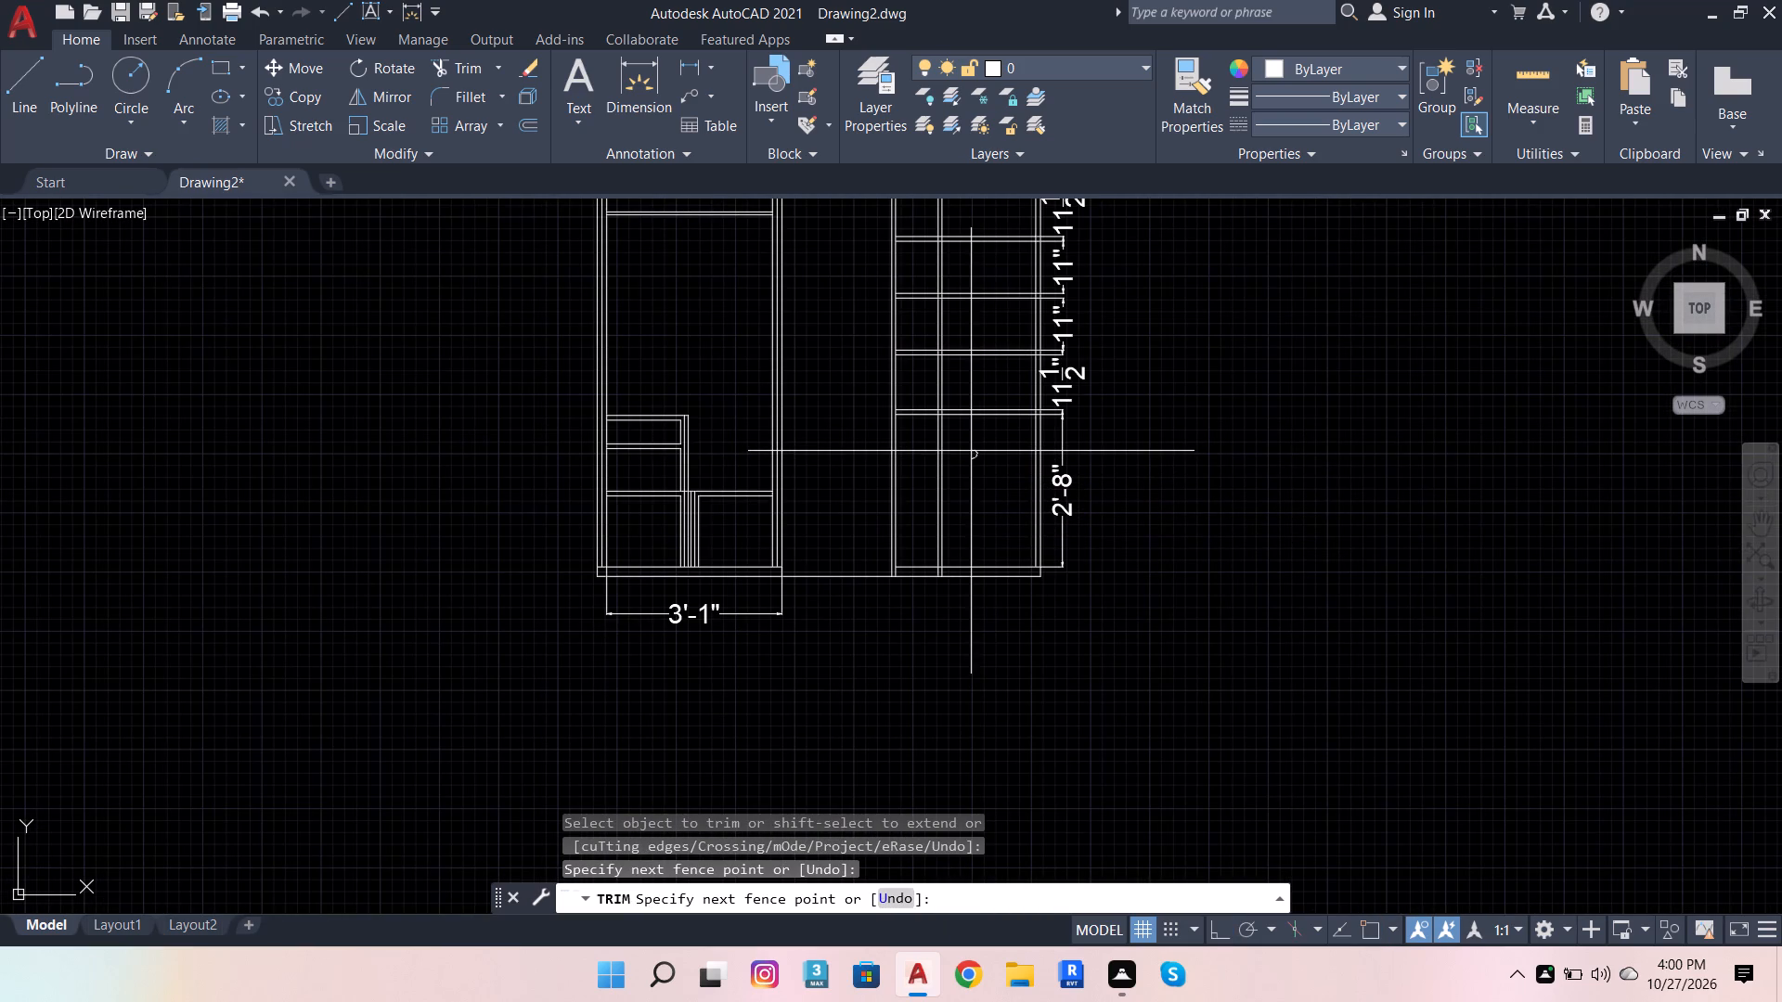
pyautogui.moveTo(970, 451); pyautogui.dragTo(934, 453)
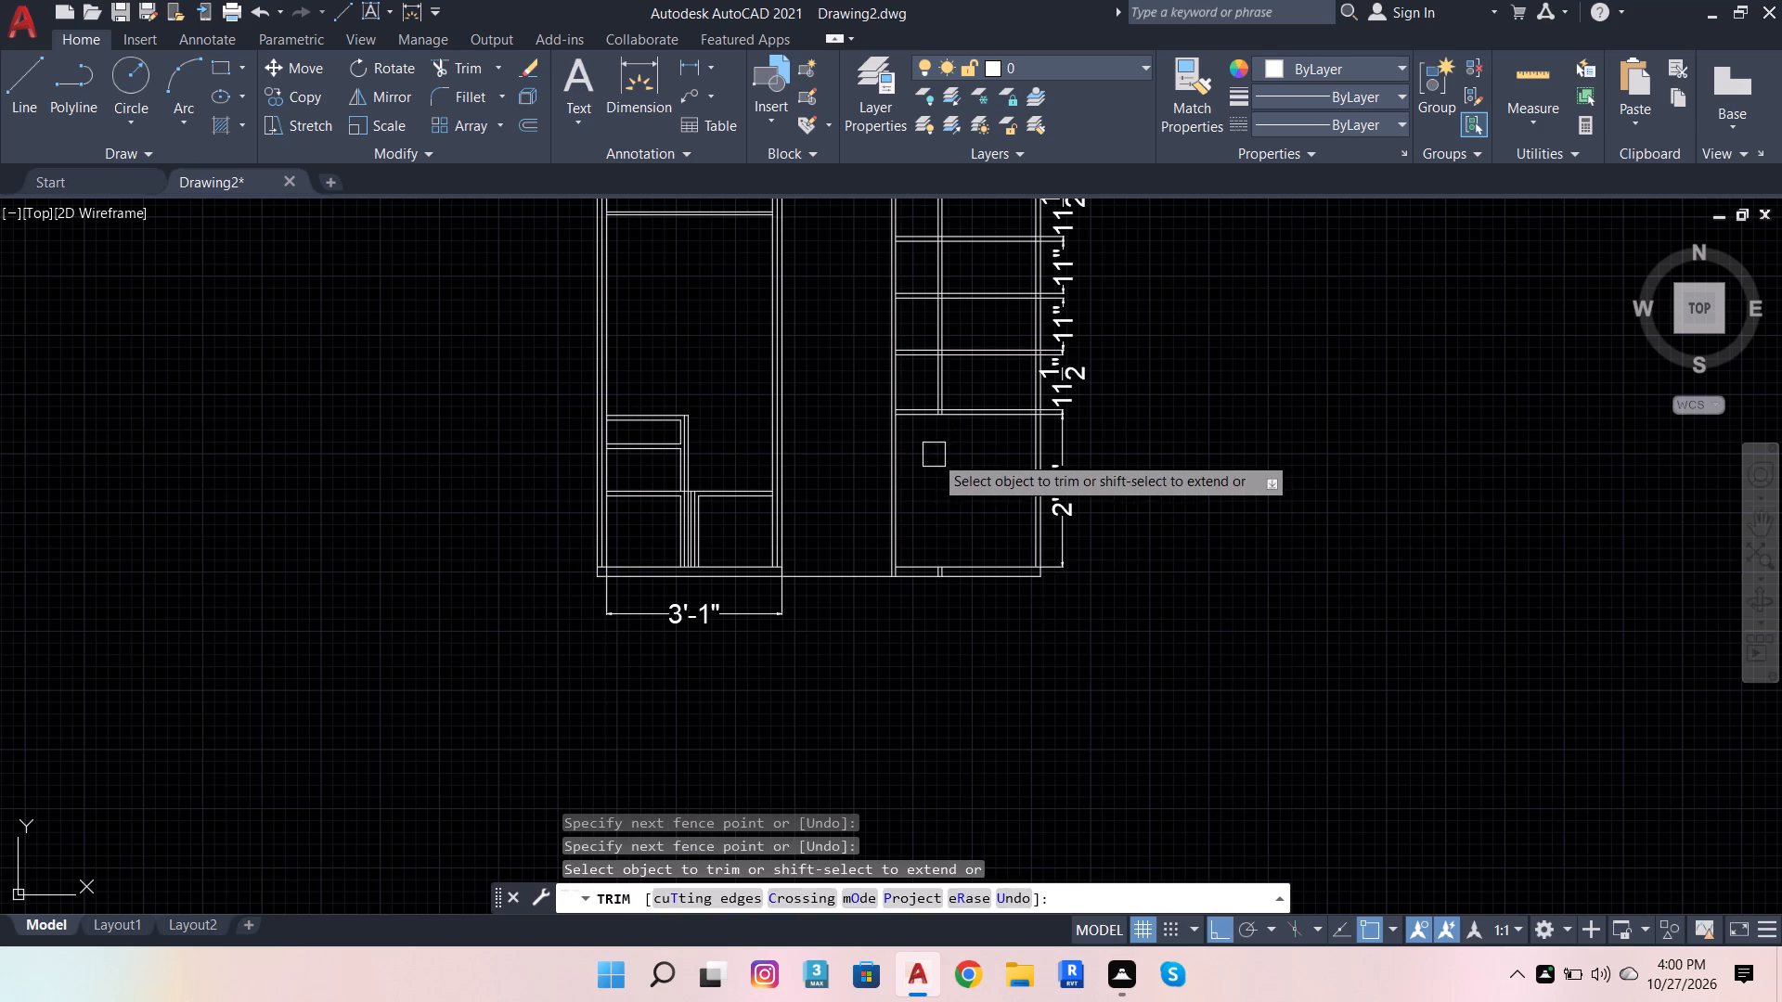
pyautogui.scroll(5, 949, 565)
pyautogui.click(910, 632)
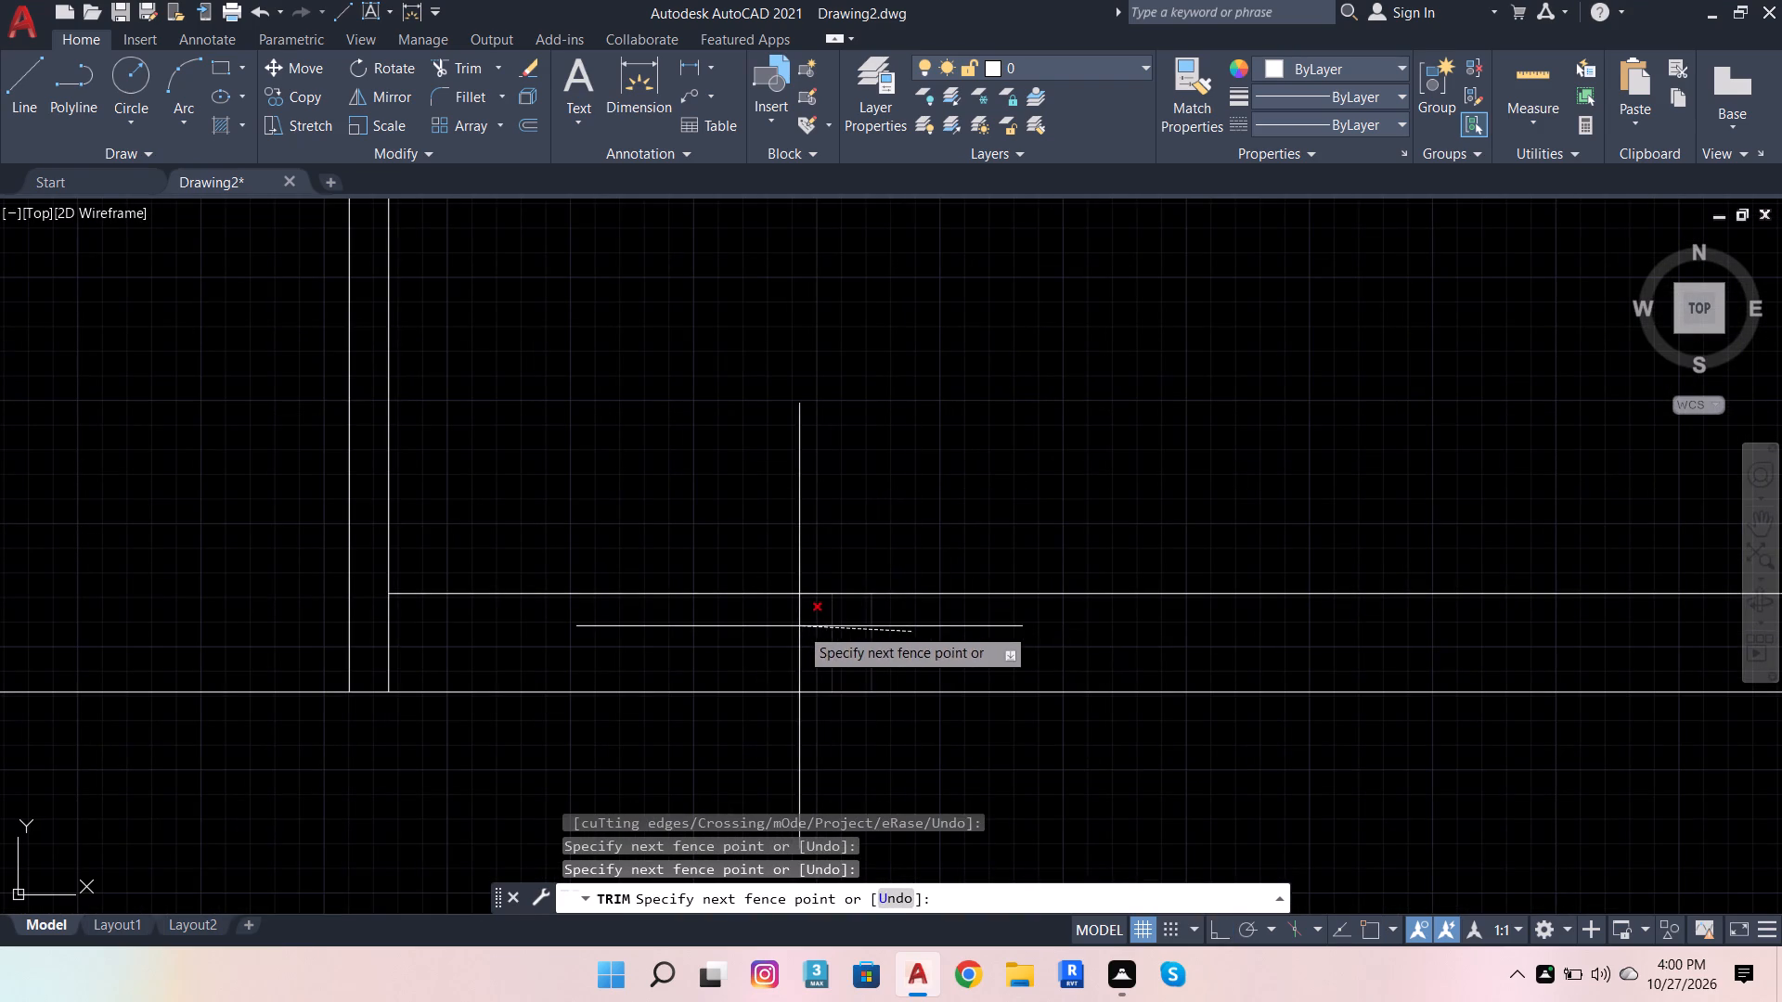
pyautogui.click(799, 626)
# Trim the three upper shelves' lines between the divider upright and the new shelf upright.
pyautogui.scroll(-5, 1046, 654)
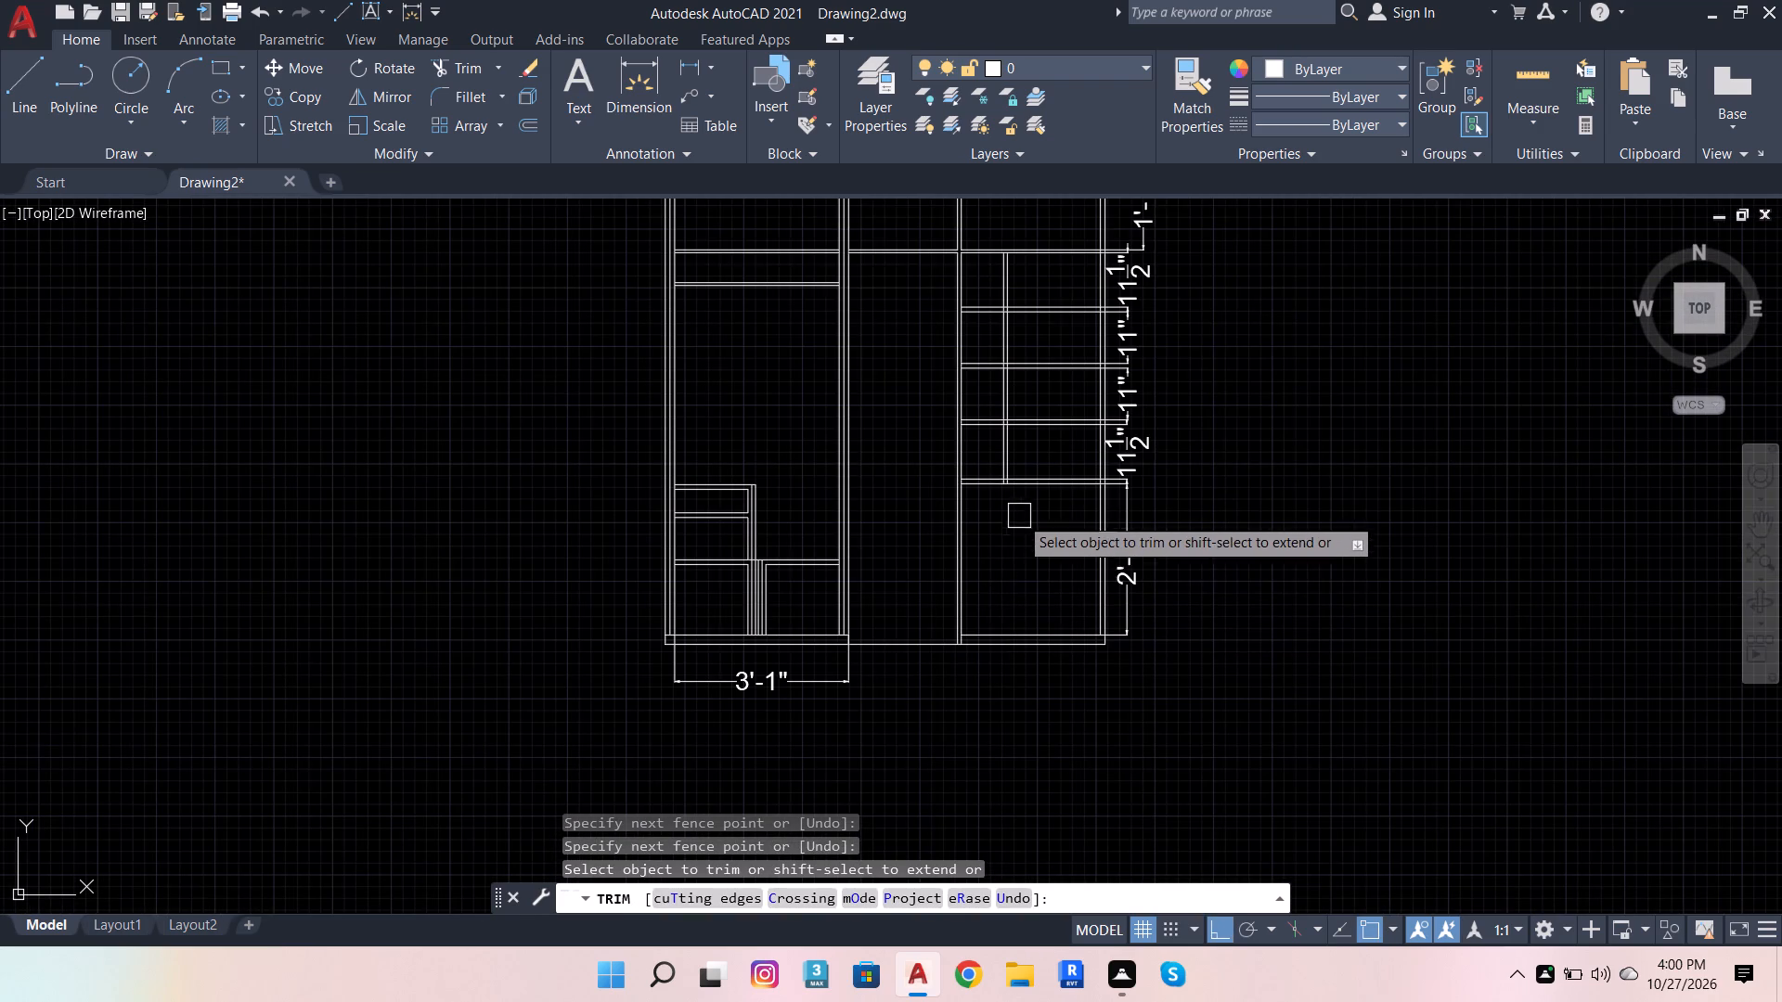
pyautogui.scroll(-1, 1033, 531)
pyautogui.scroll(3, 994, 429)
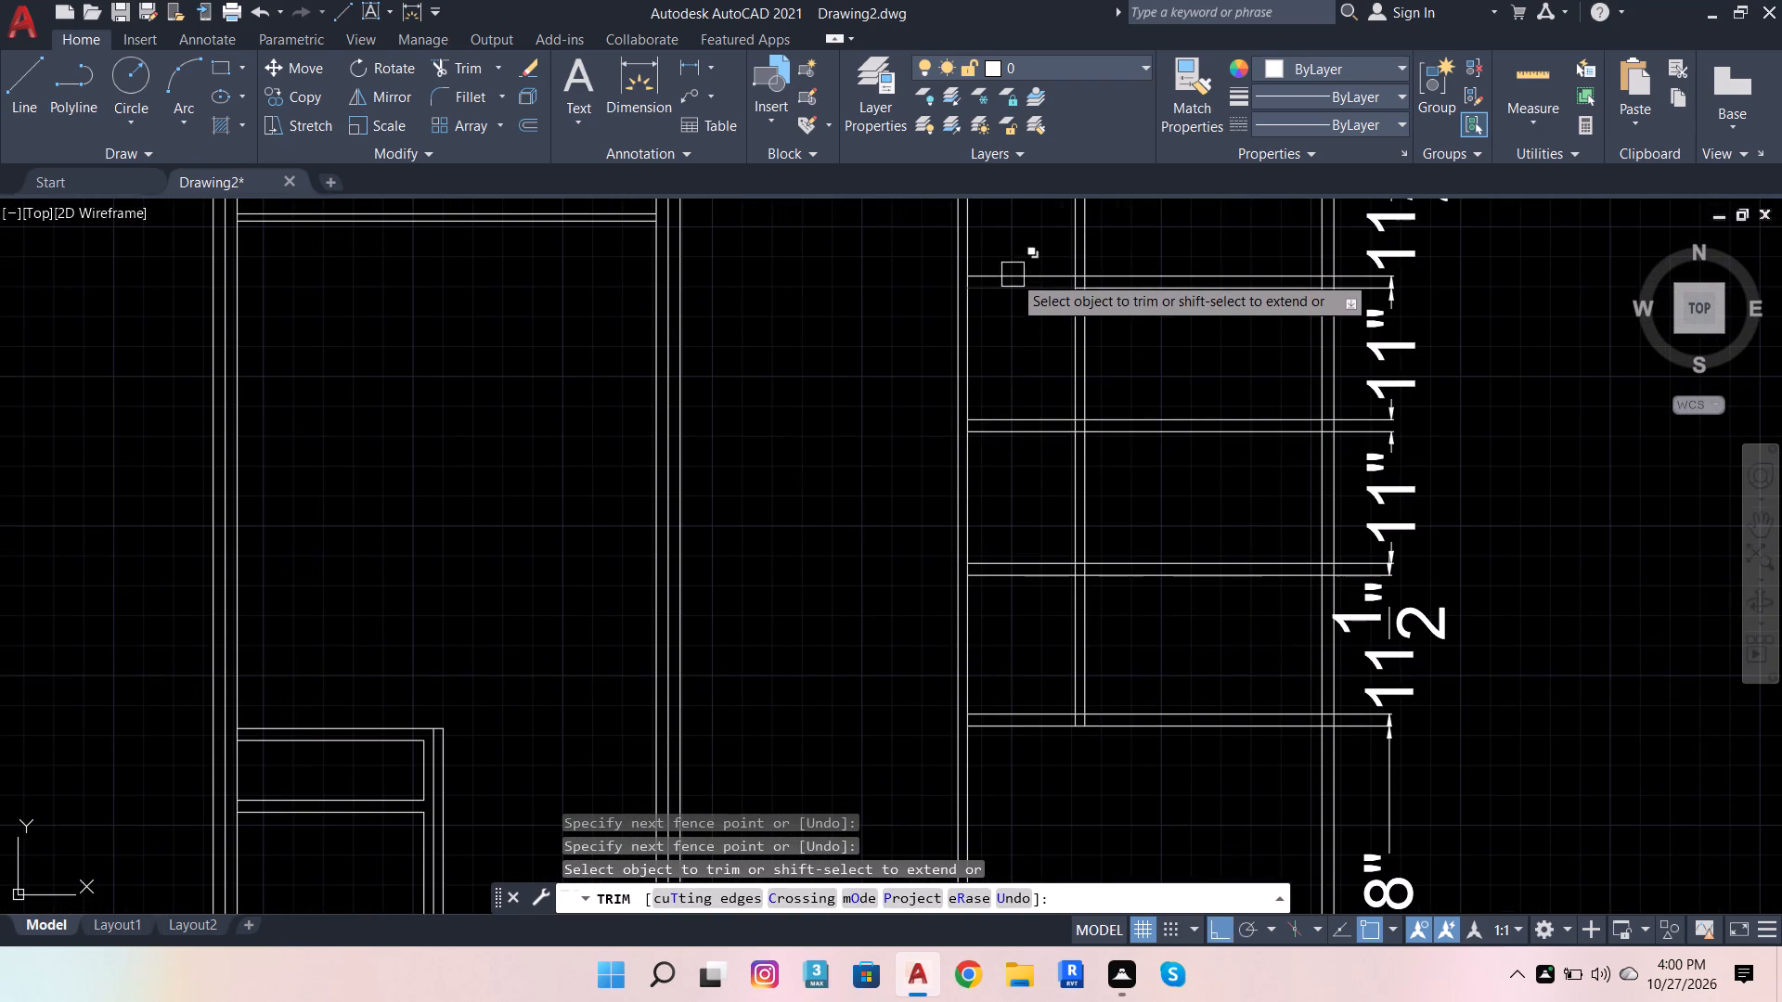
pyautogui.moveTo(1015, 238); pyautogui.dragTo(1032, 699)
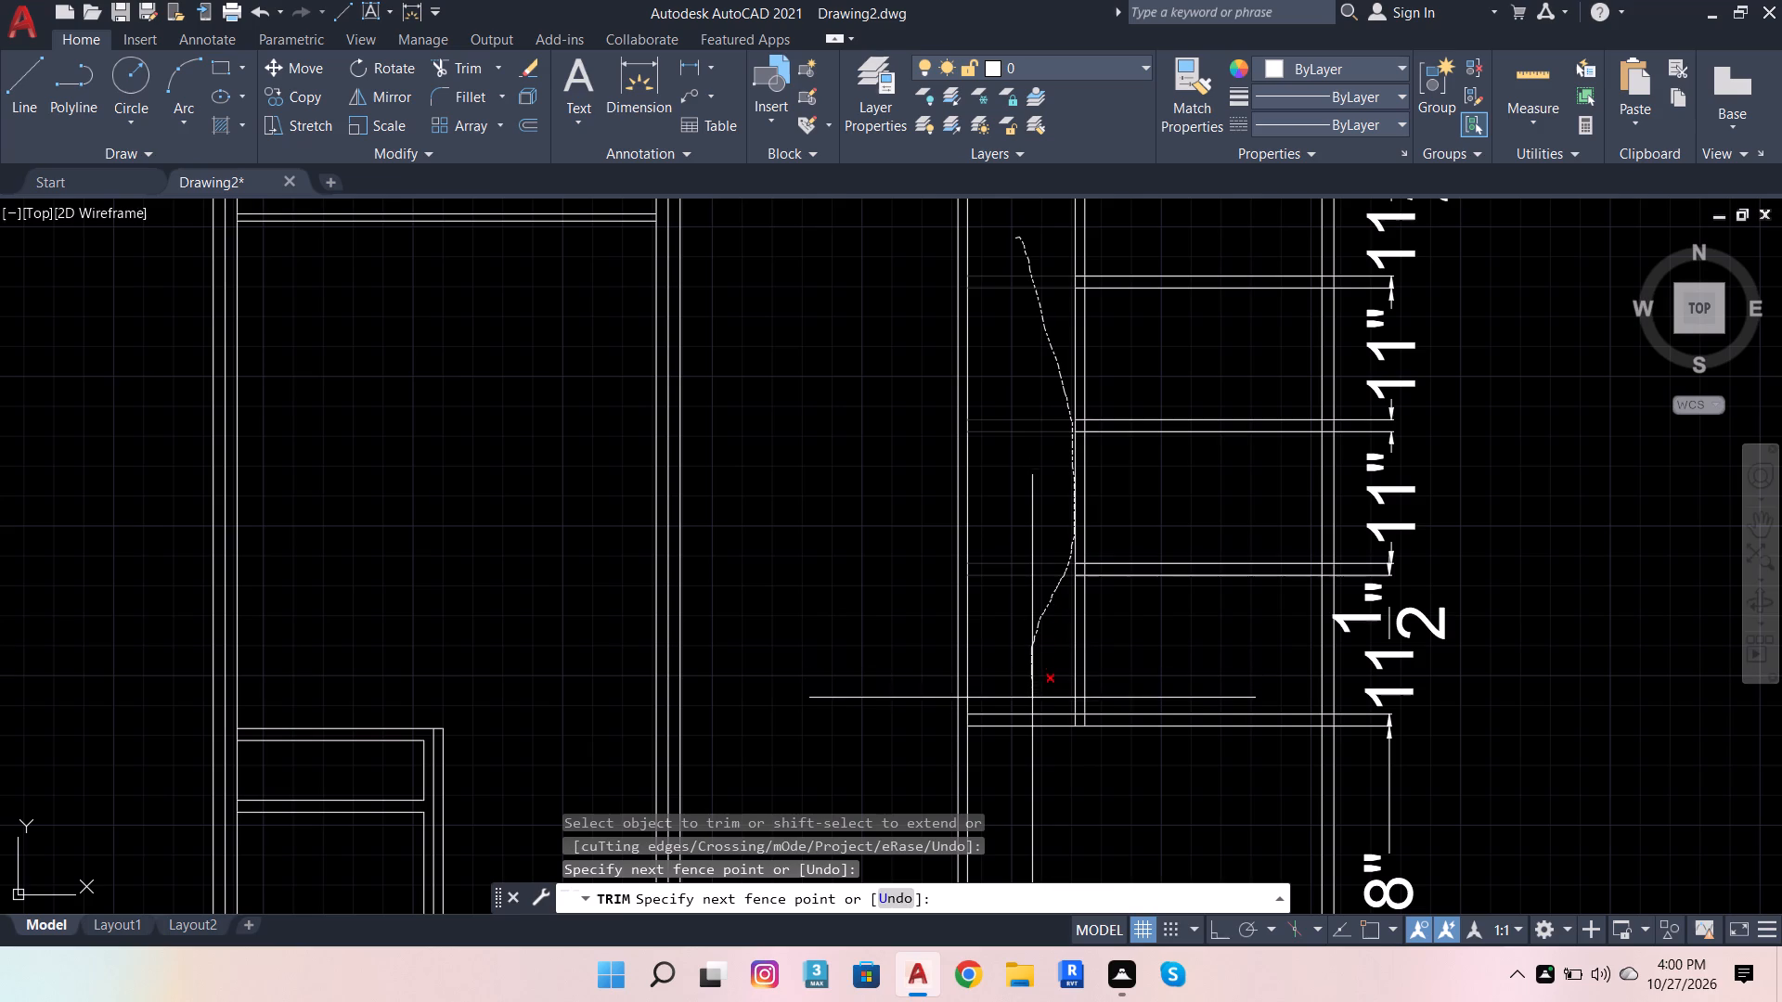
pyautogui.moveTo(1032, 699); pyautogui.dragTo(1030, 705)
# Trim the new shelf upright's line ends within the lowest shelf's thickness.
pyautogui.scroll(3, 1029, 693)
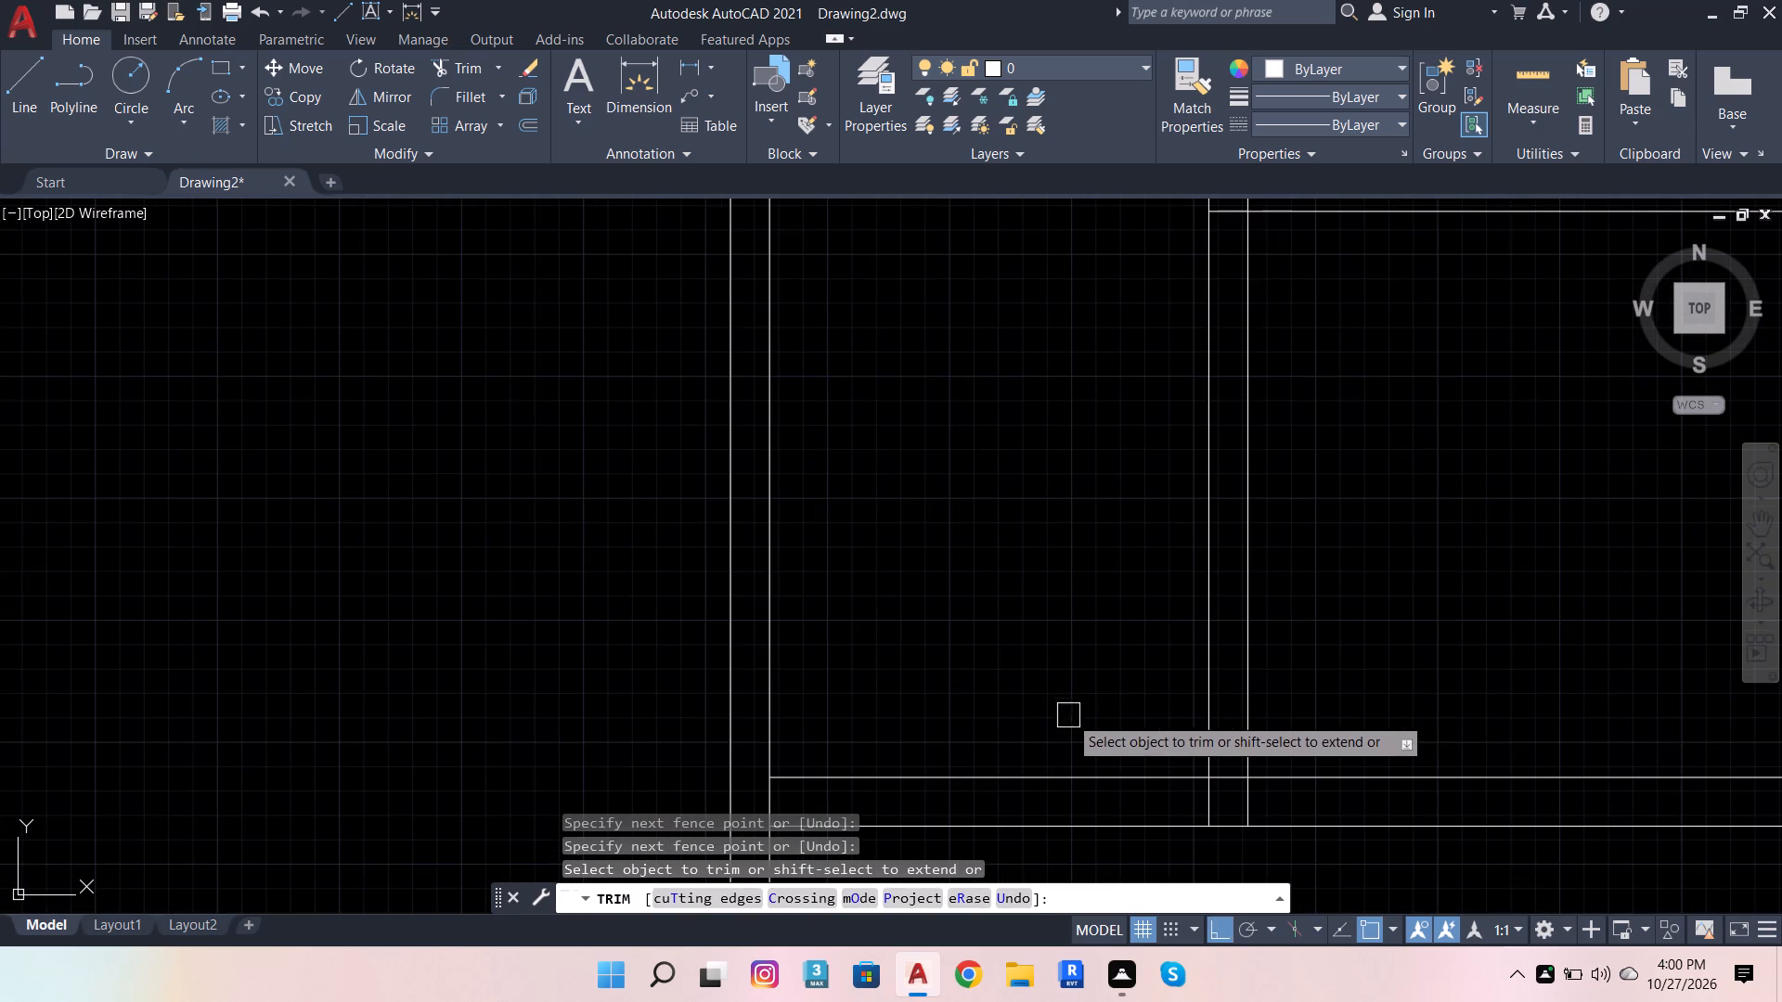
pyautogui.scroll(2, 1241, 805)
pyautogui.moveTo(1304, 786); pyautogui.dragTo(1168, 790)
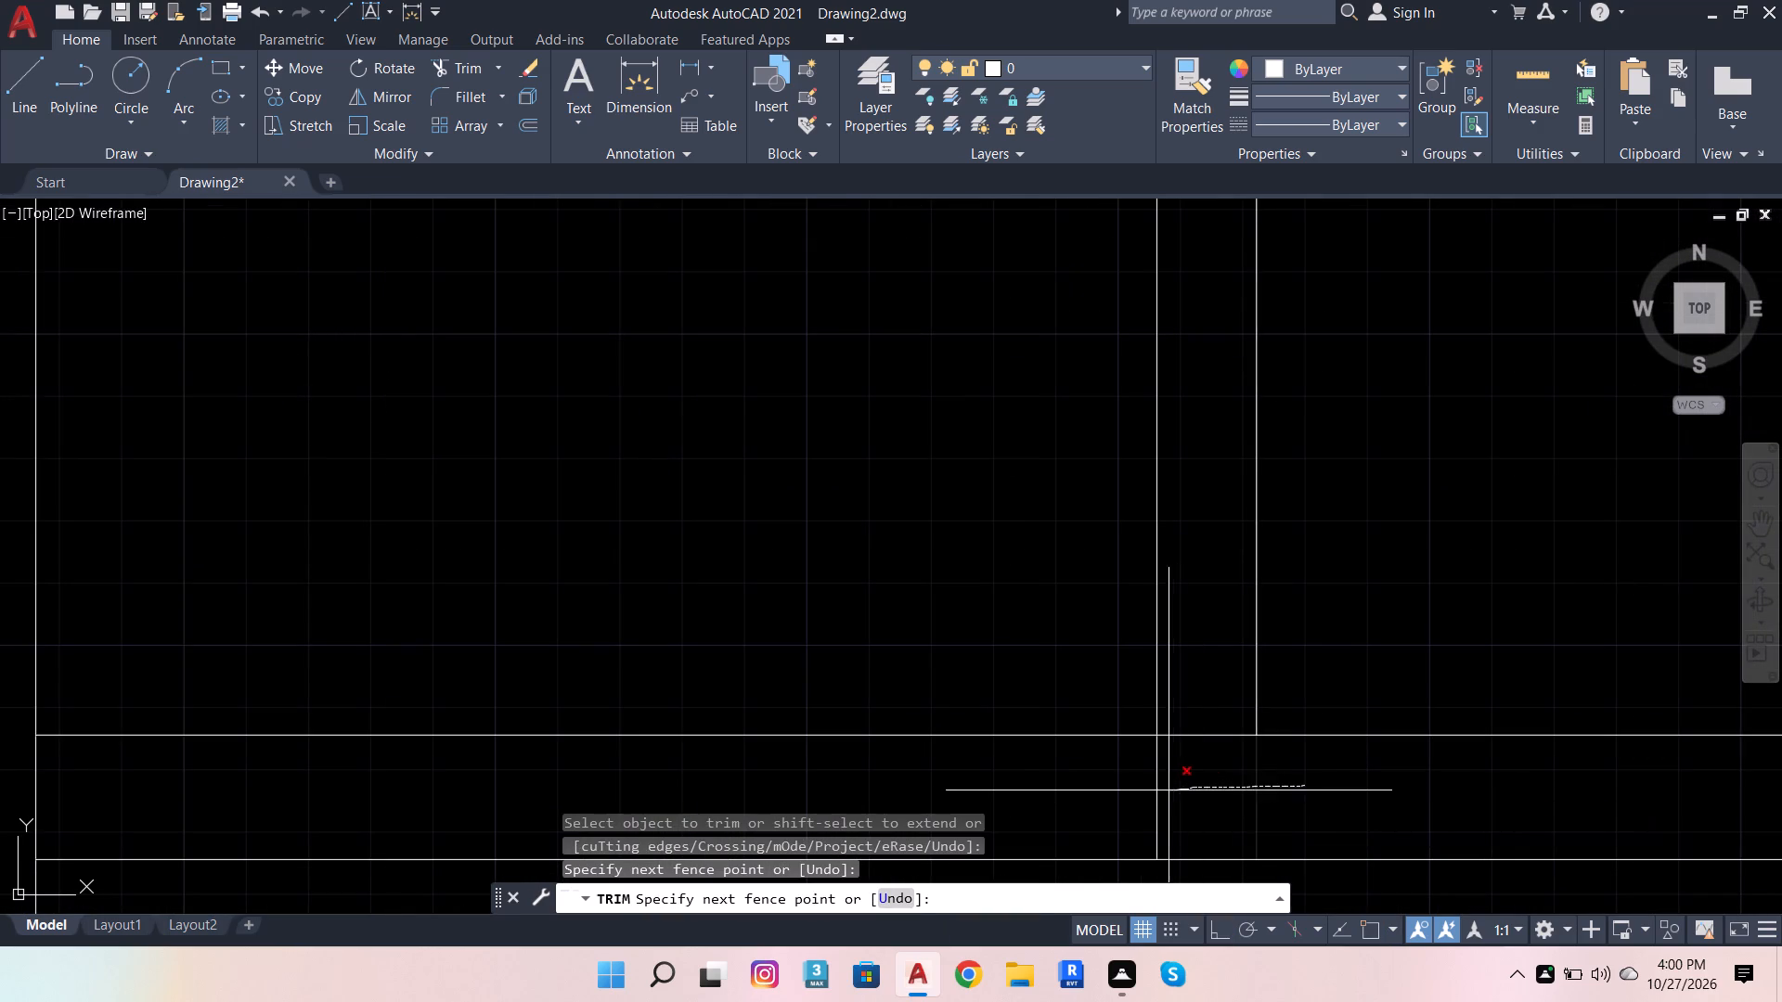
pyautogui.moveTo(1168, 790); pyautogui.dragTo(1117, 796)
# Trim the three upper shelves' short line pieces within the new shelf upright's thickness.
pyautogui.scroll(-6, 1298, 791)
pyautogui.scroll(2, 1278, 504)
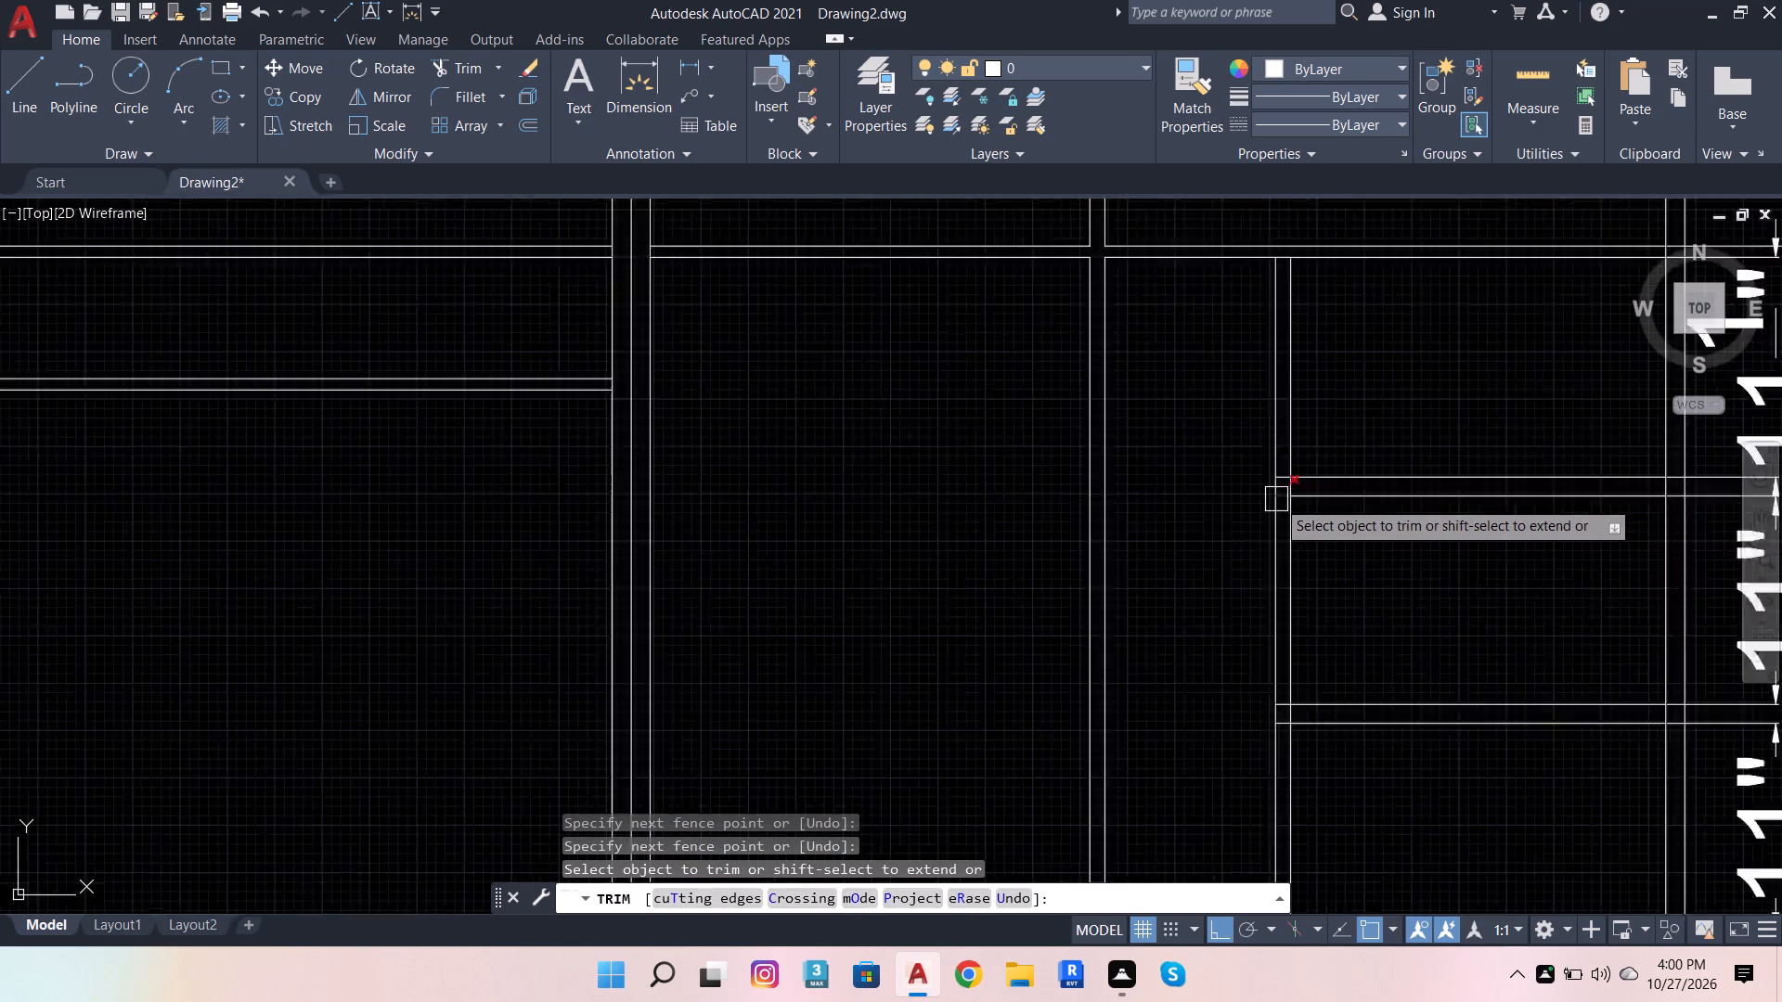
pyautogui.scroll(3, 1276, 499)
pyautogui.click(1300, 353)
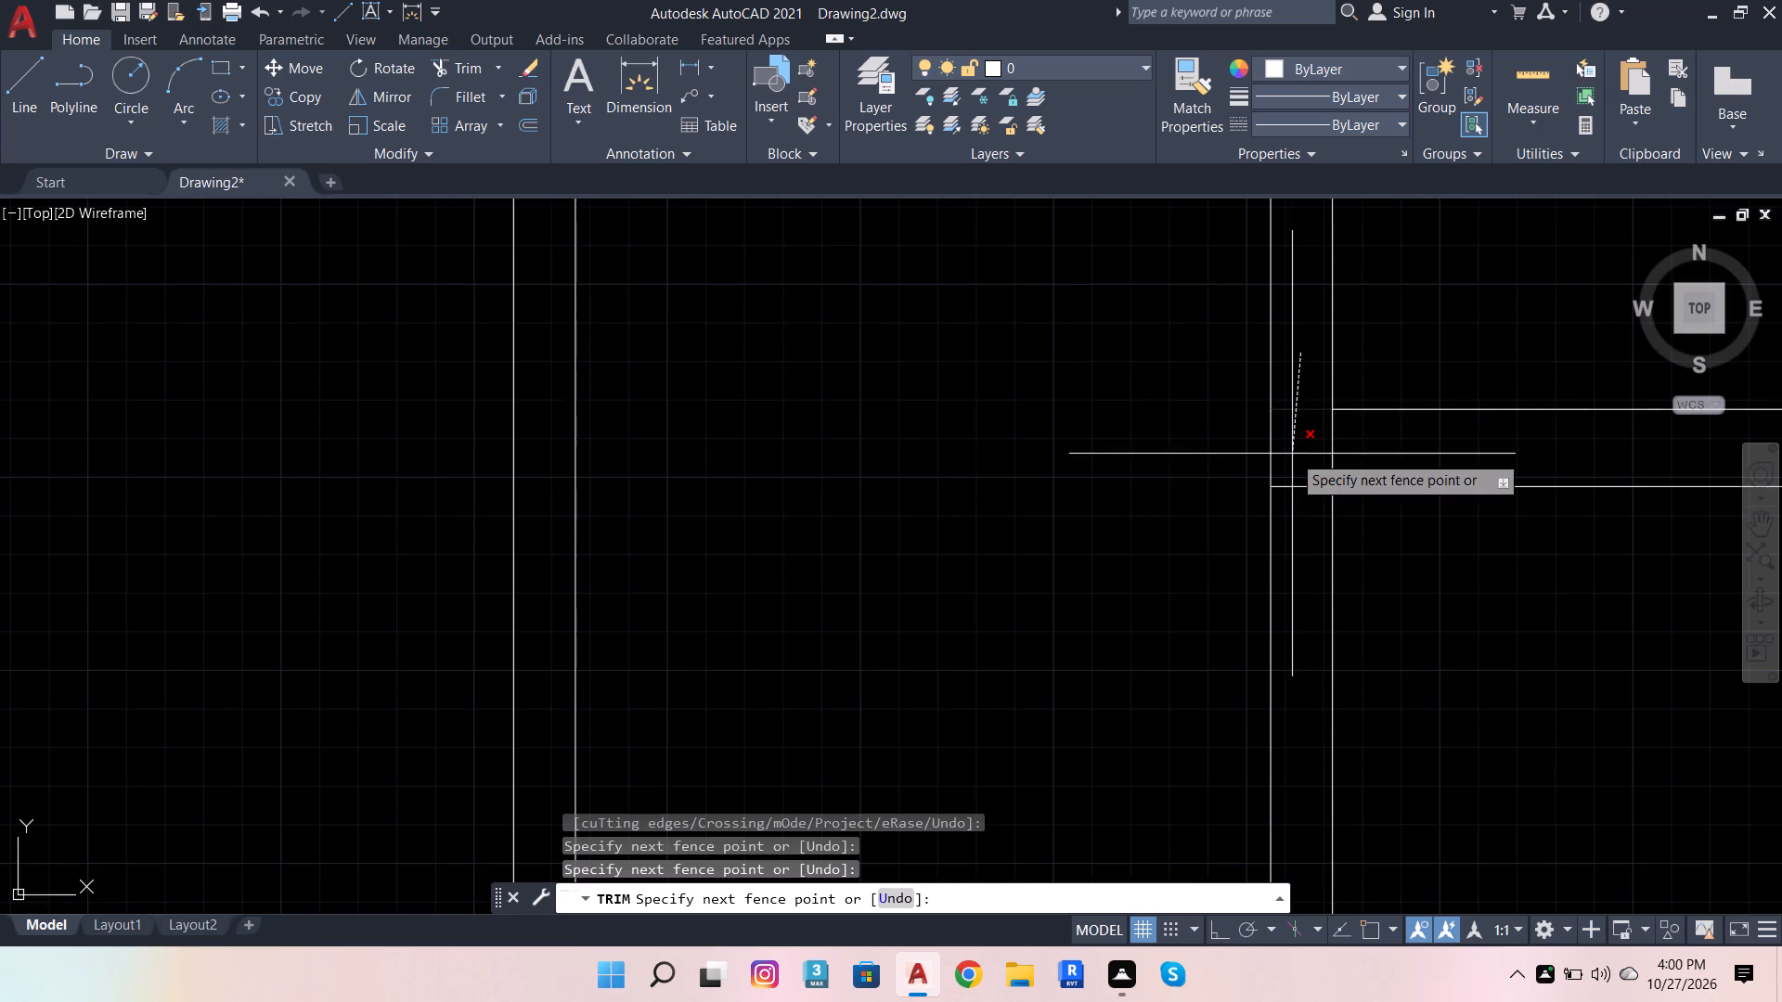
pyautogui.scroll(-4, 1292, 454)
pyautogui.scroll(2, 1298, 761)
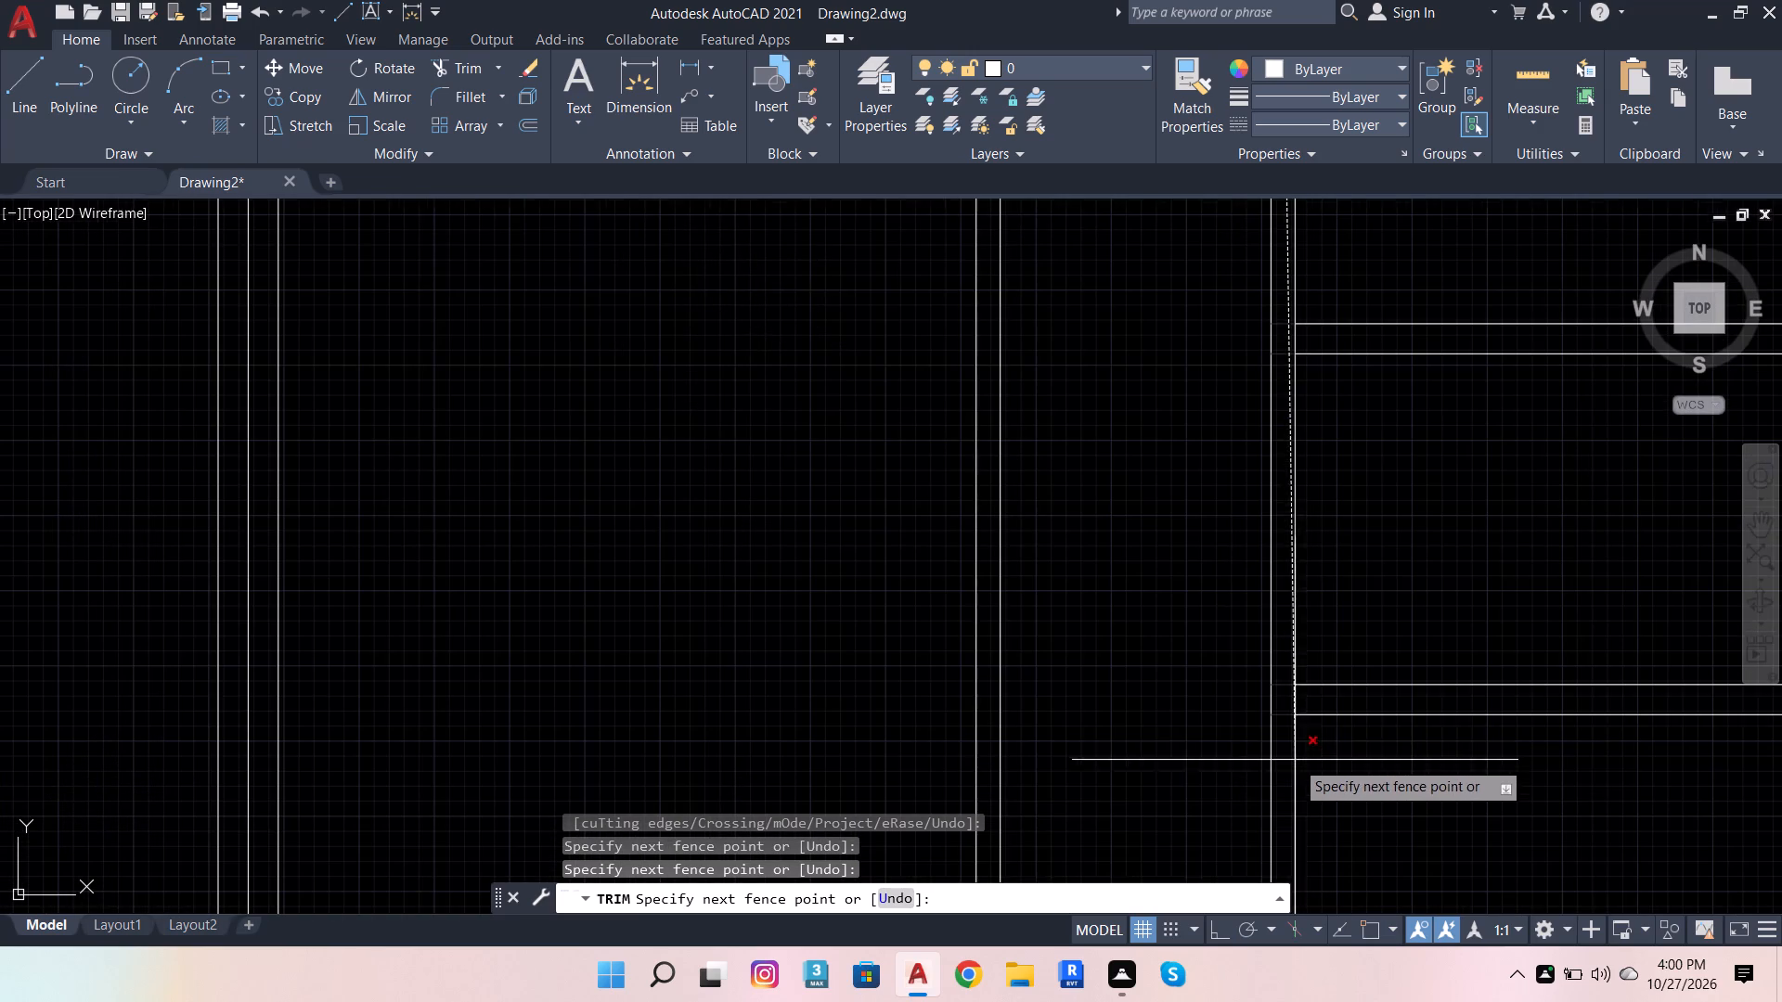
pyautogui.click(1281, 760)
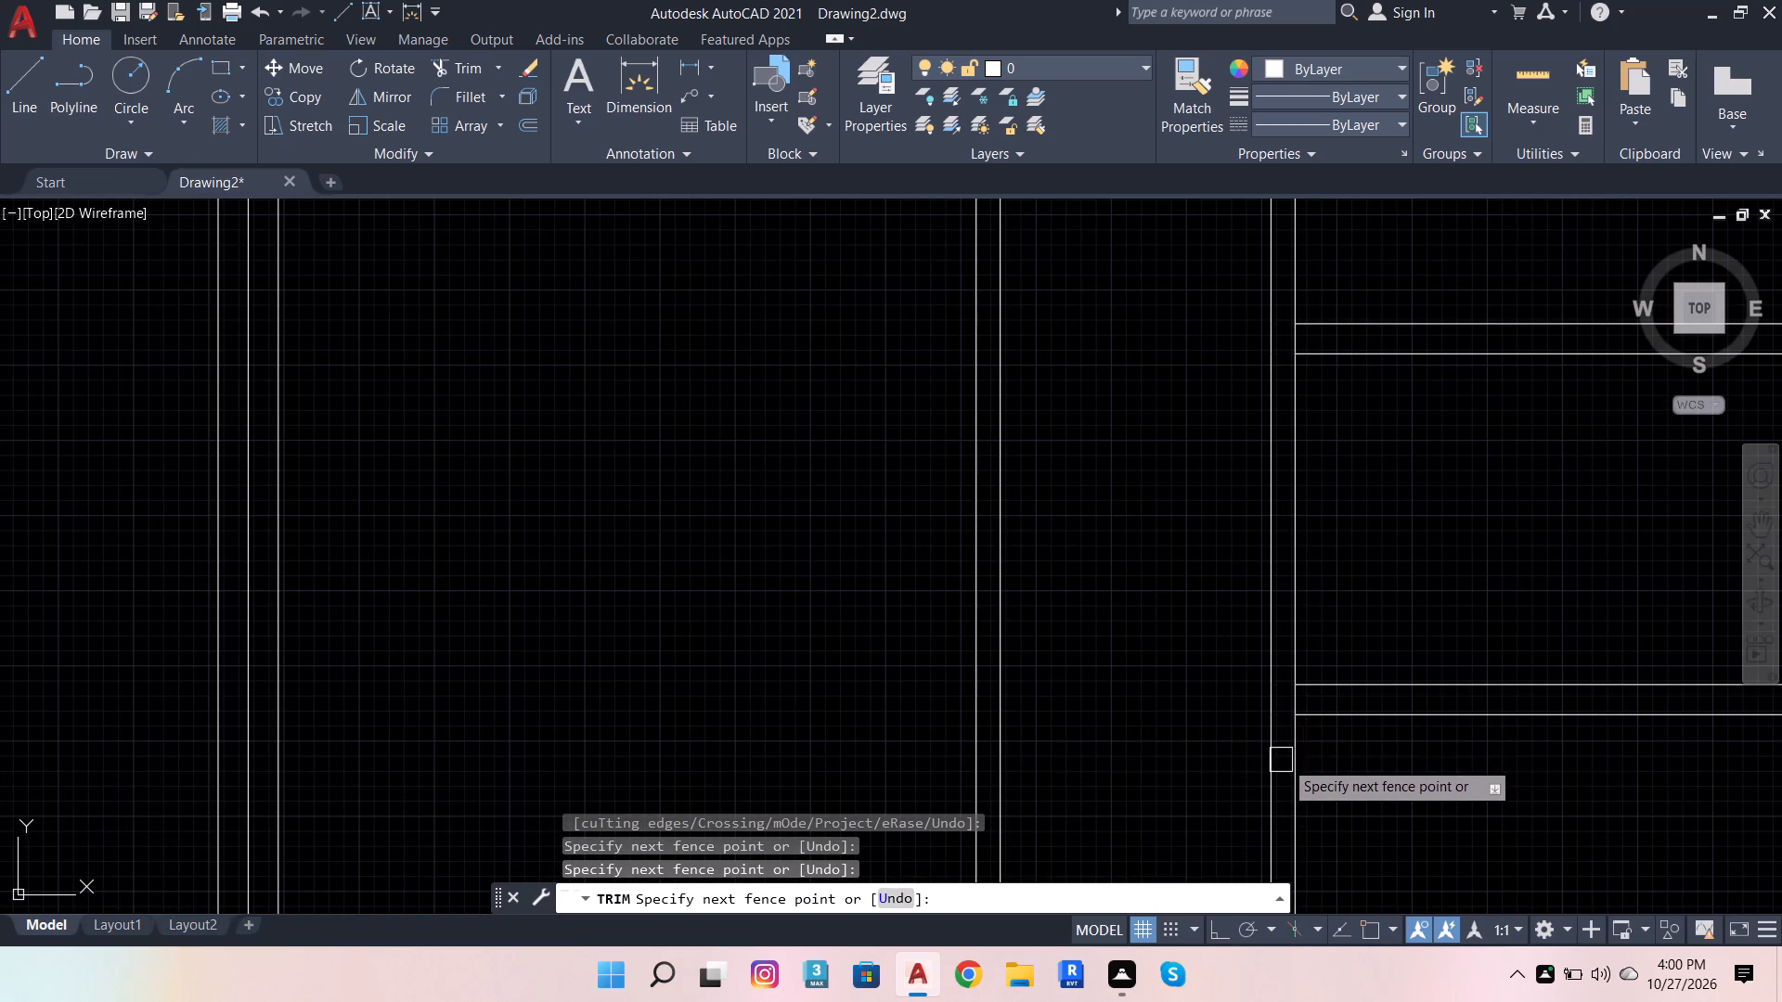
pyautogui.scroll(-5, 1231, 657)
pyautogui.scroll(3, 1249, 623)
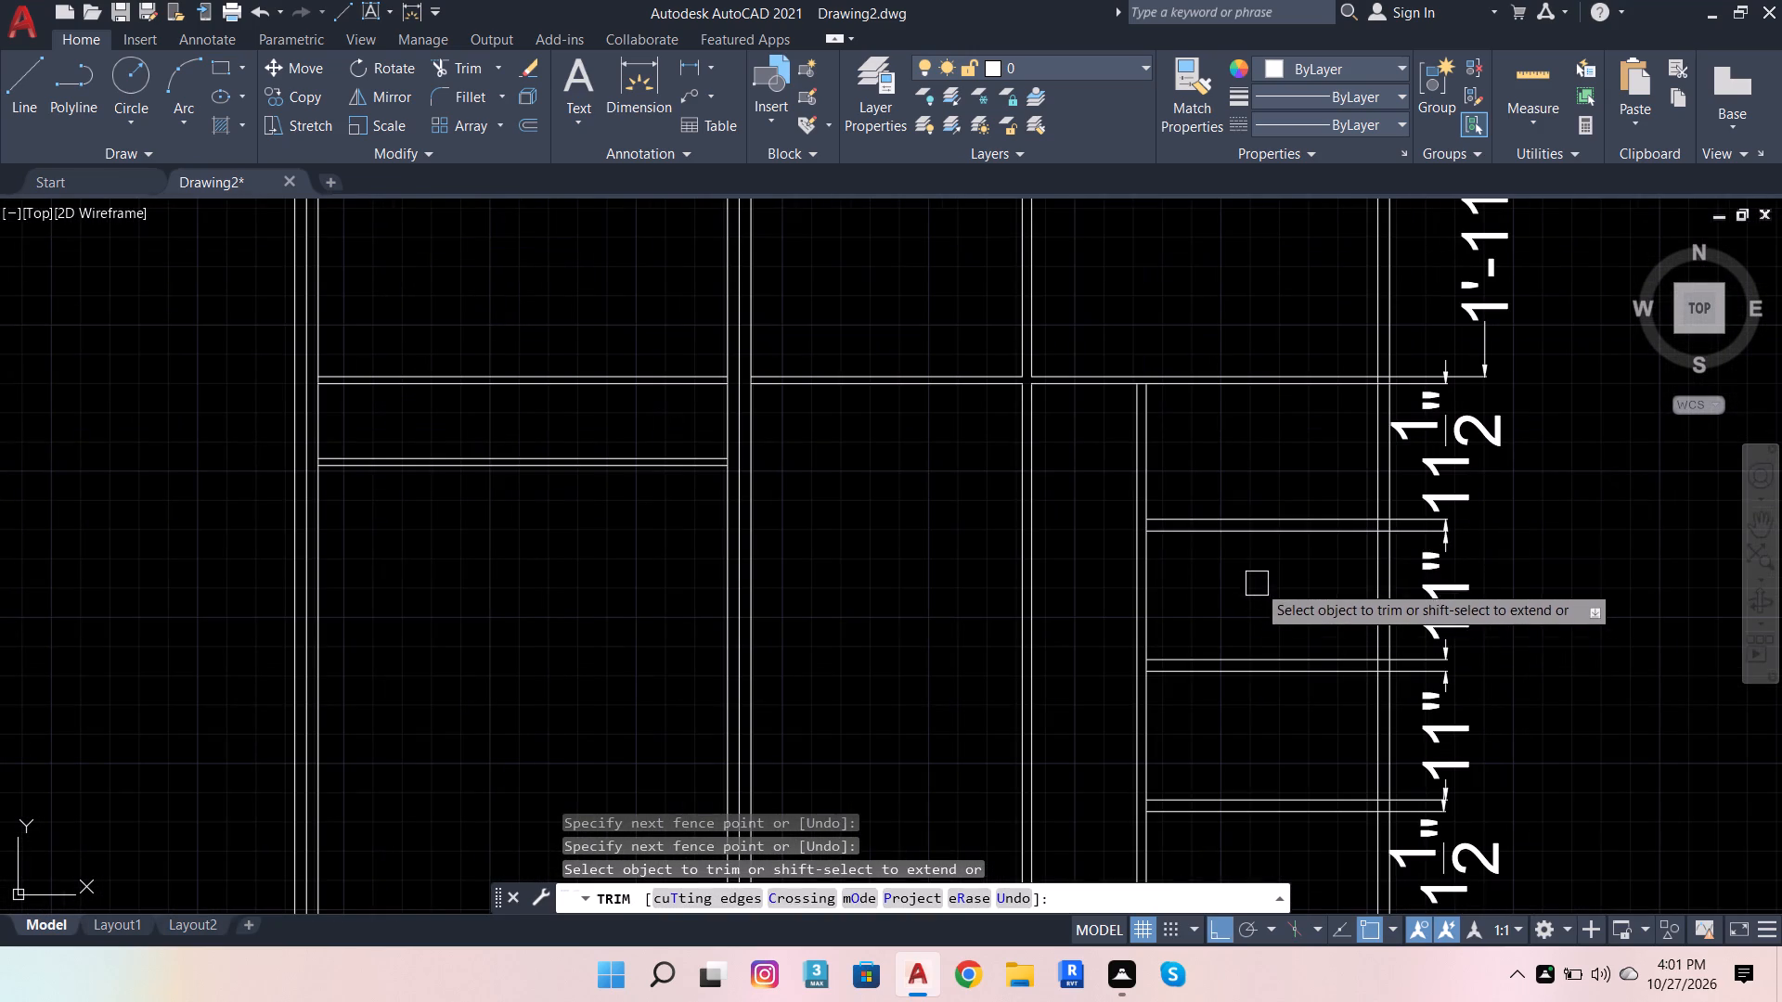
# Trim the divider upright's line end within the base height and the base's top line beside it.
pyautogui.scroll(-2, 1242, 361)
pyautogui.scroll(3, 1164, 615)
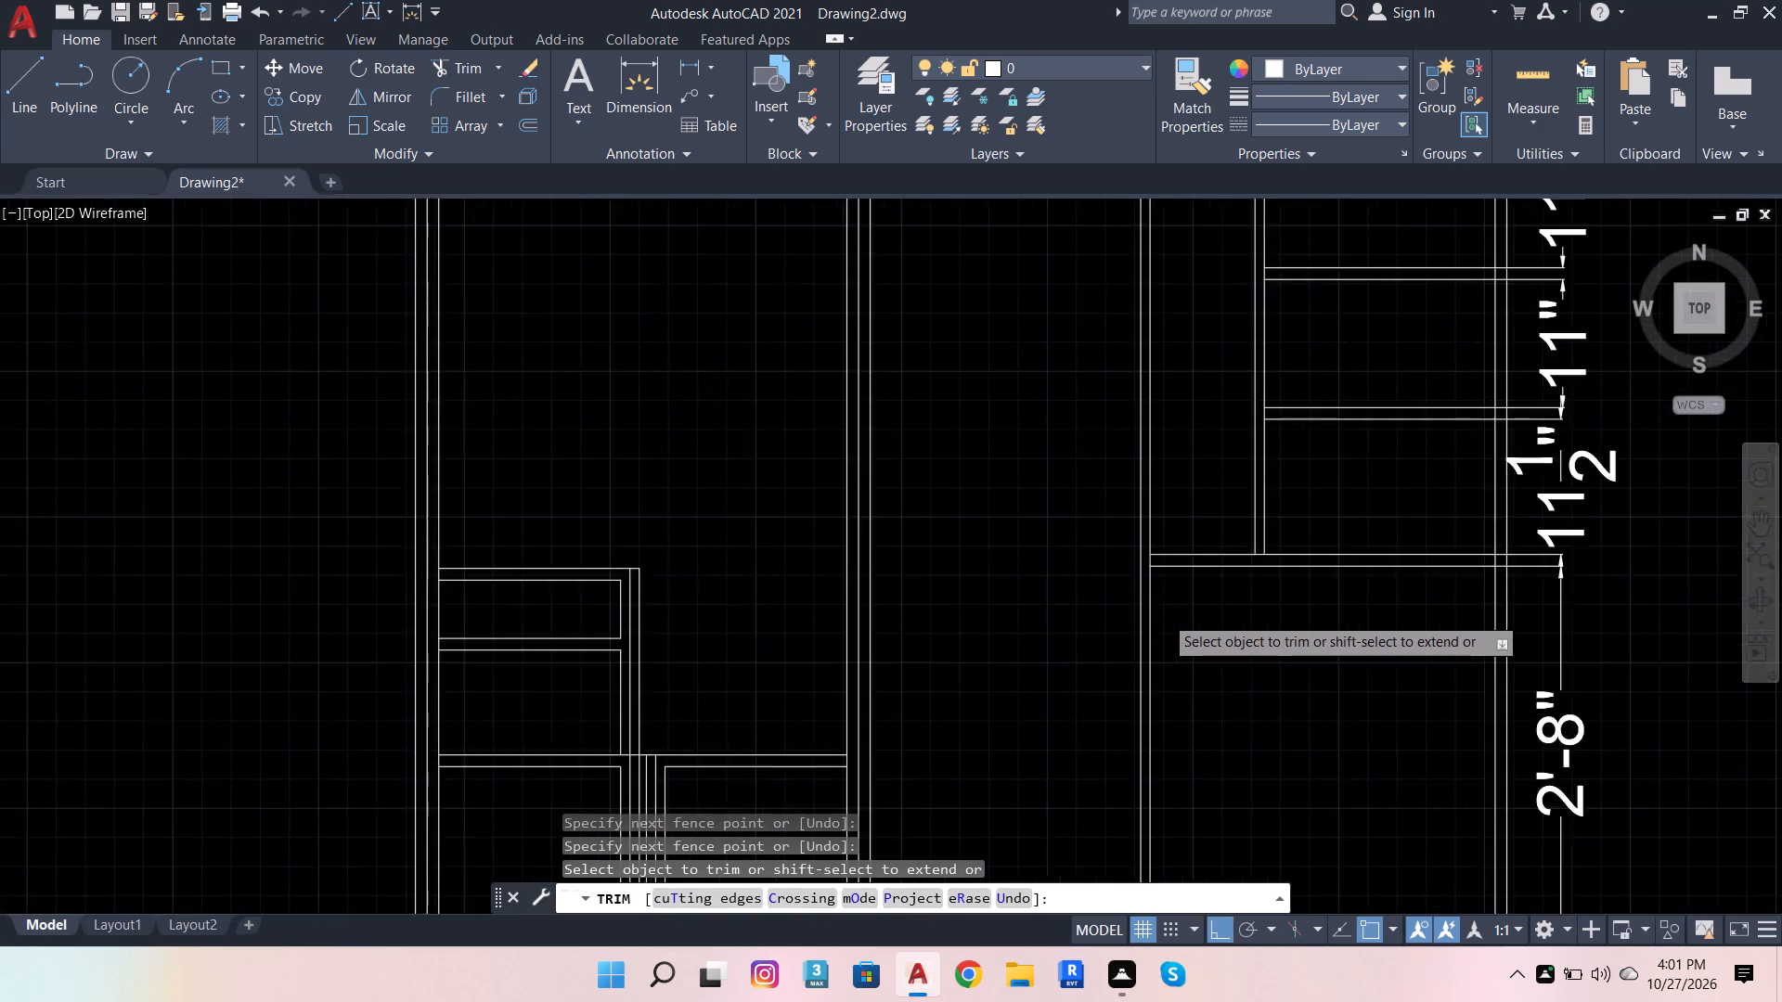
pyautogui.scroll(-3, 1140, 574)
pyautogui.scroll(4, 1130, 727)
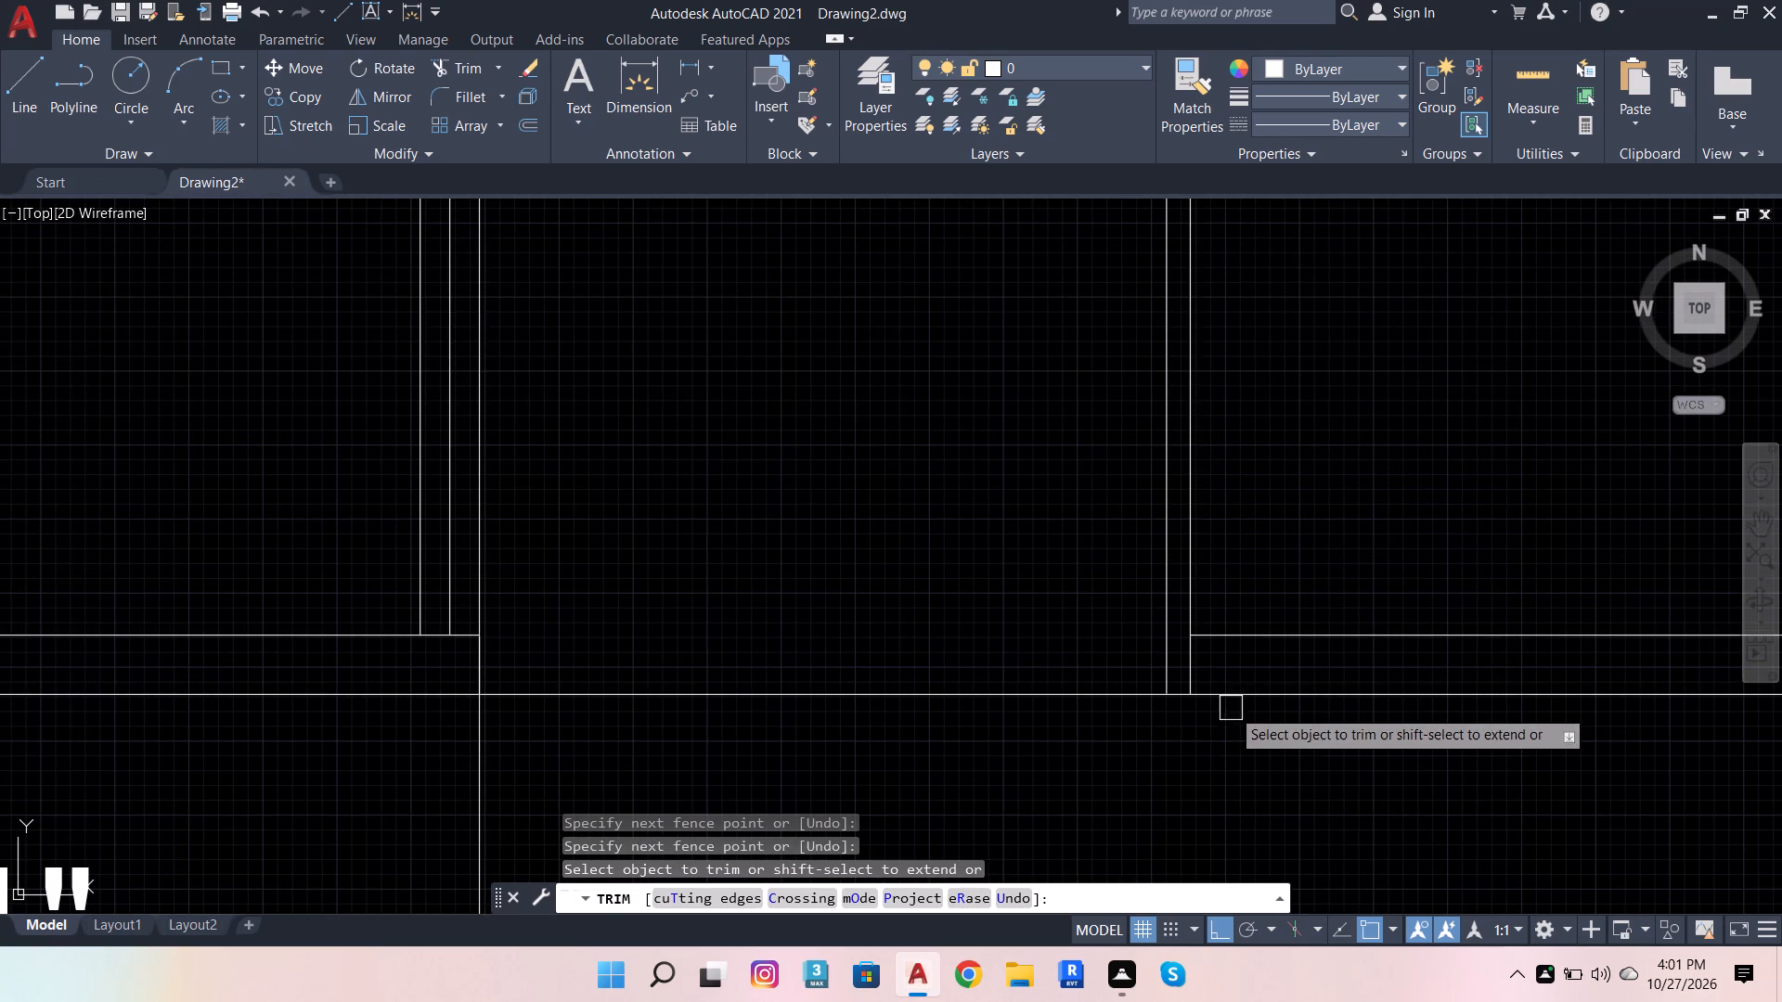
pyautogui.click(1189, 660)
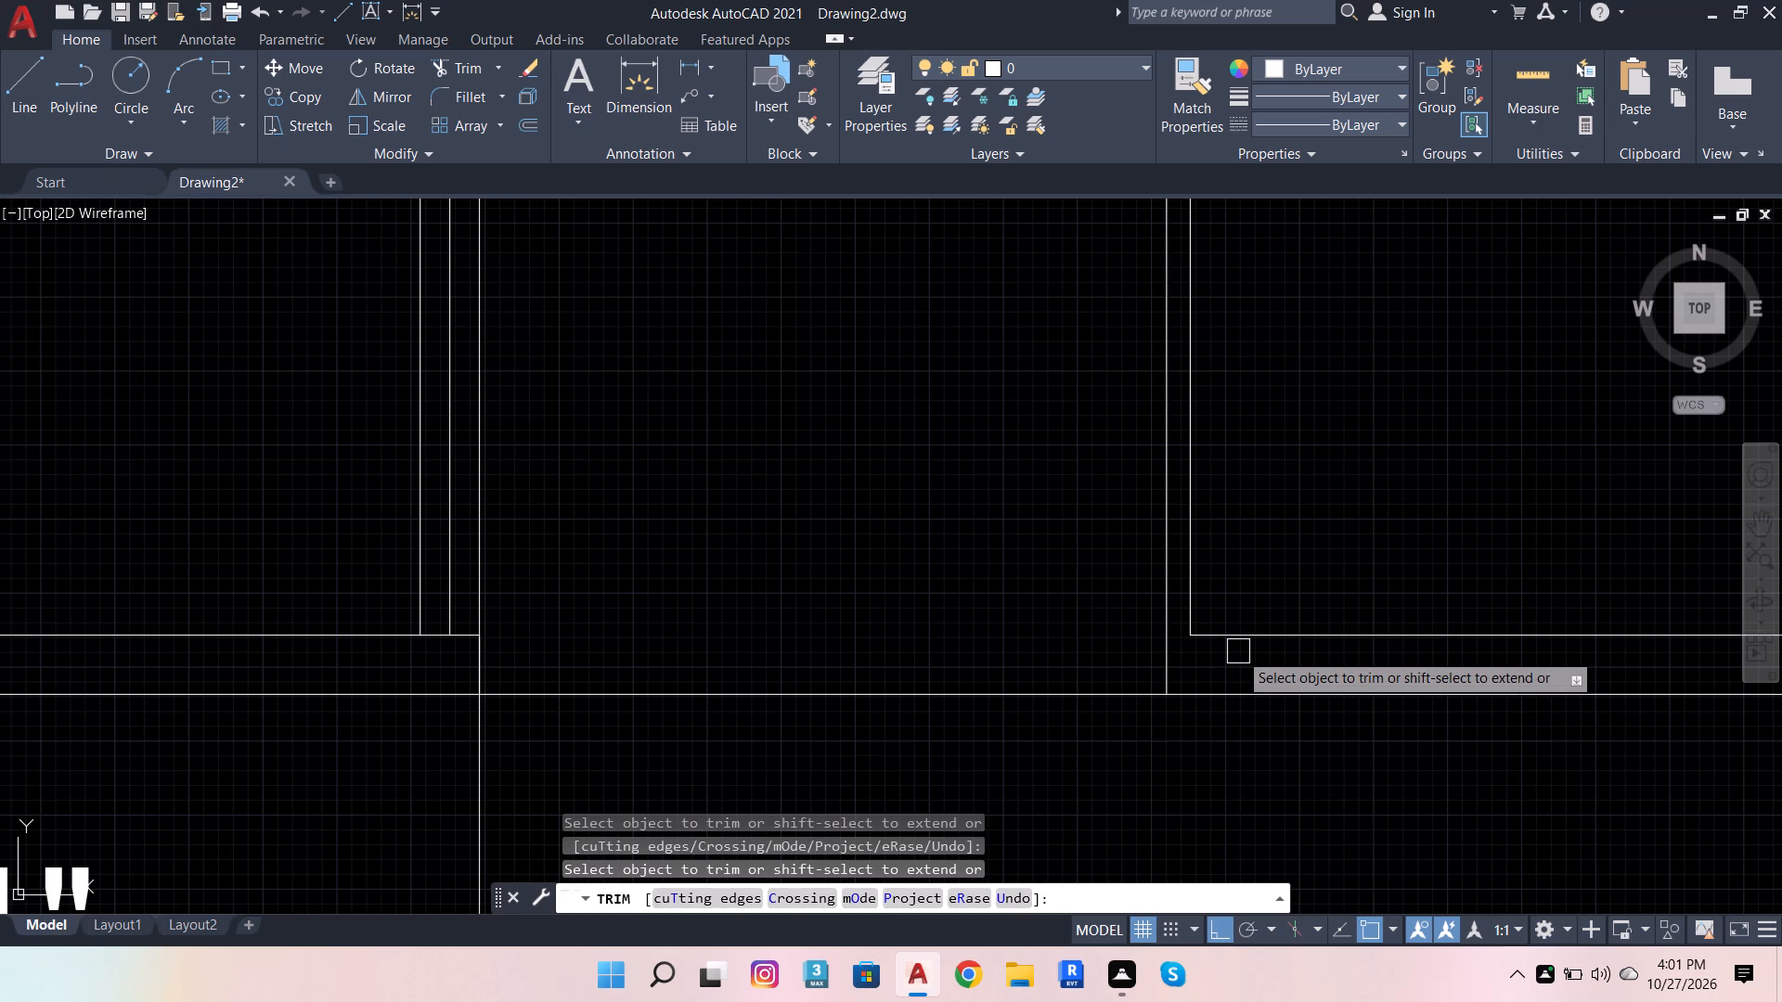
pyautogui.keyDown('shift'); pyautogui.click(1215, 636); pyautogui.keyUp('shift')
pyautogui.scroll(-3, 935, 658)
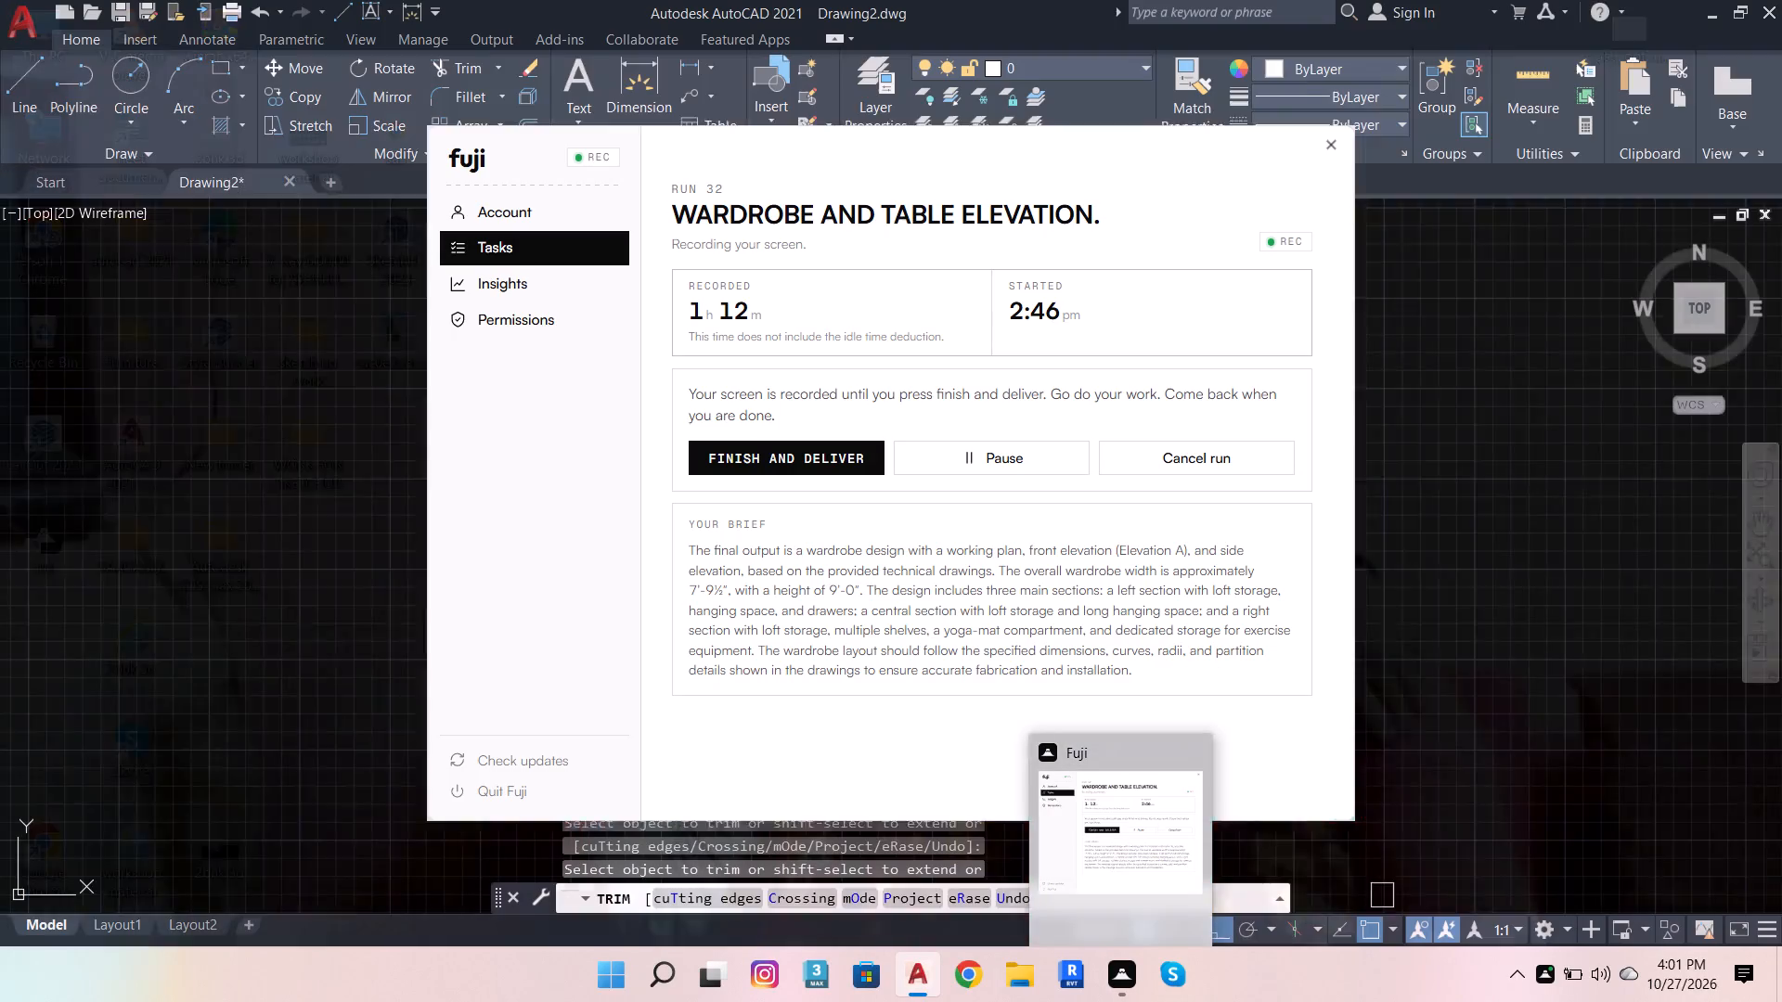
# Trim all the uprights' inner line ends within the top rail's thickness across the full width of the elevation.
pyautogui.scroll(-2, 921, 422)
pyautogui.scroll(3, 861, 247)
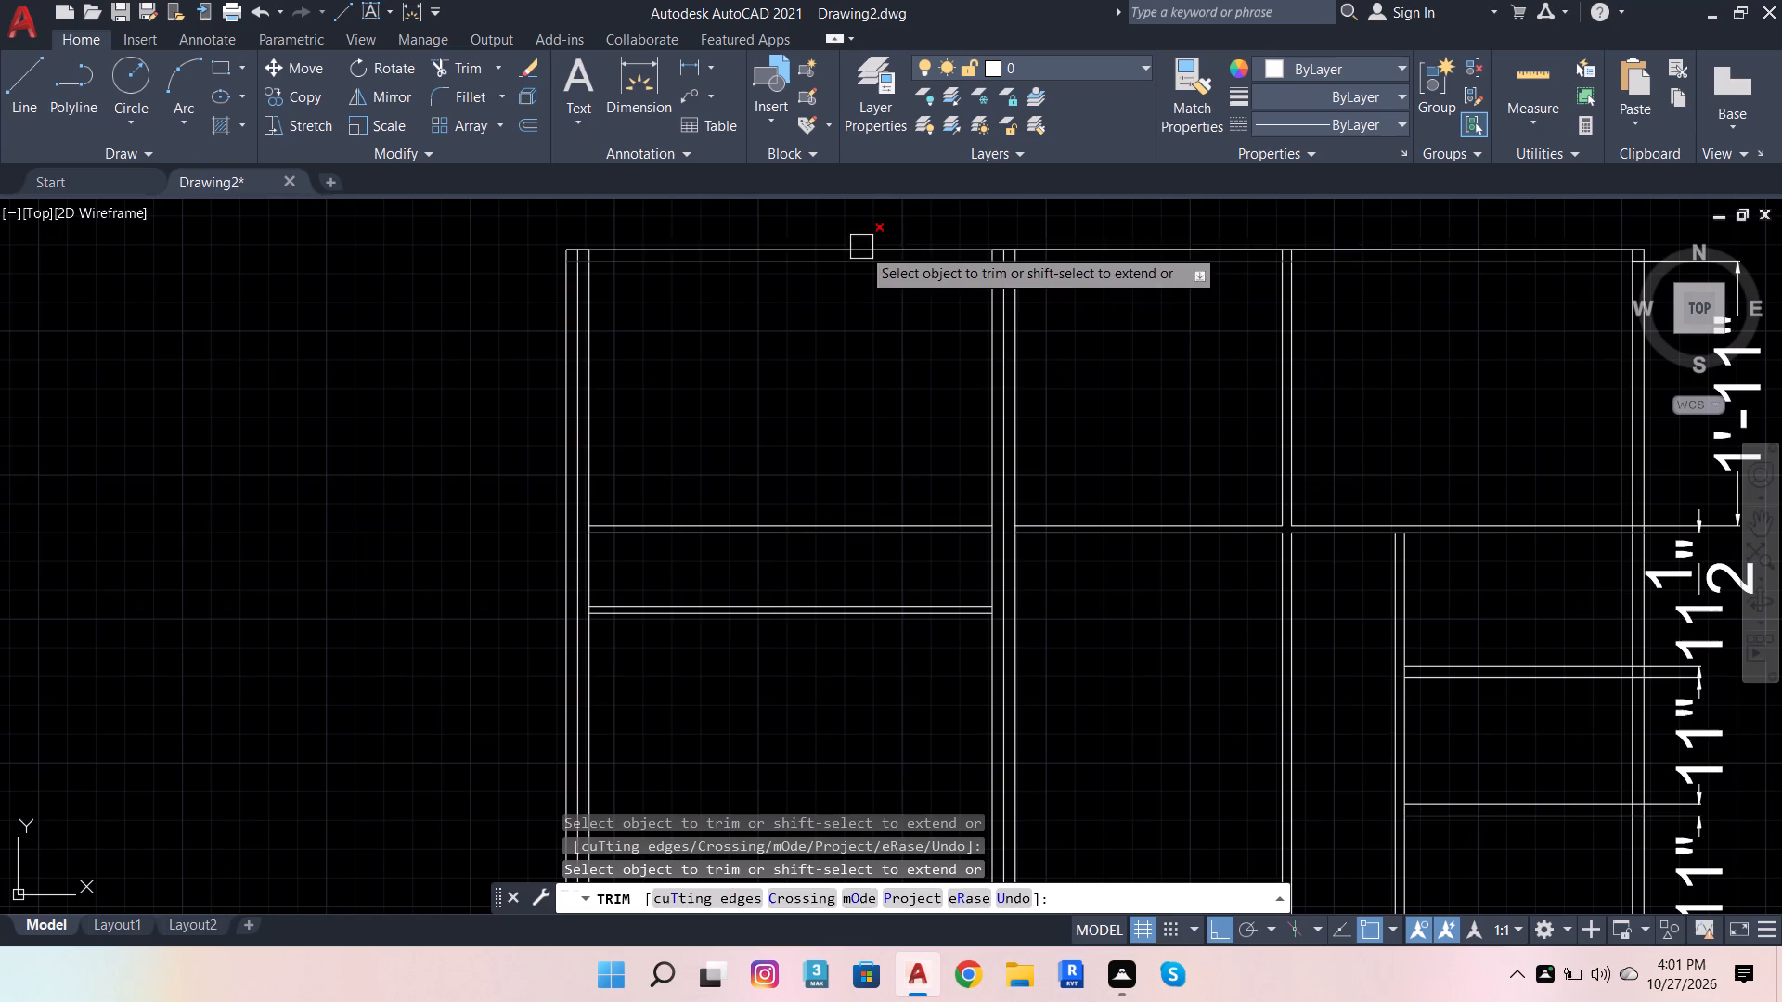
pyautogui.scroll(4, 1003, 245)
pyautogui.scroll(-2, 775, 390)
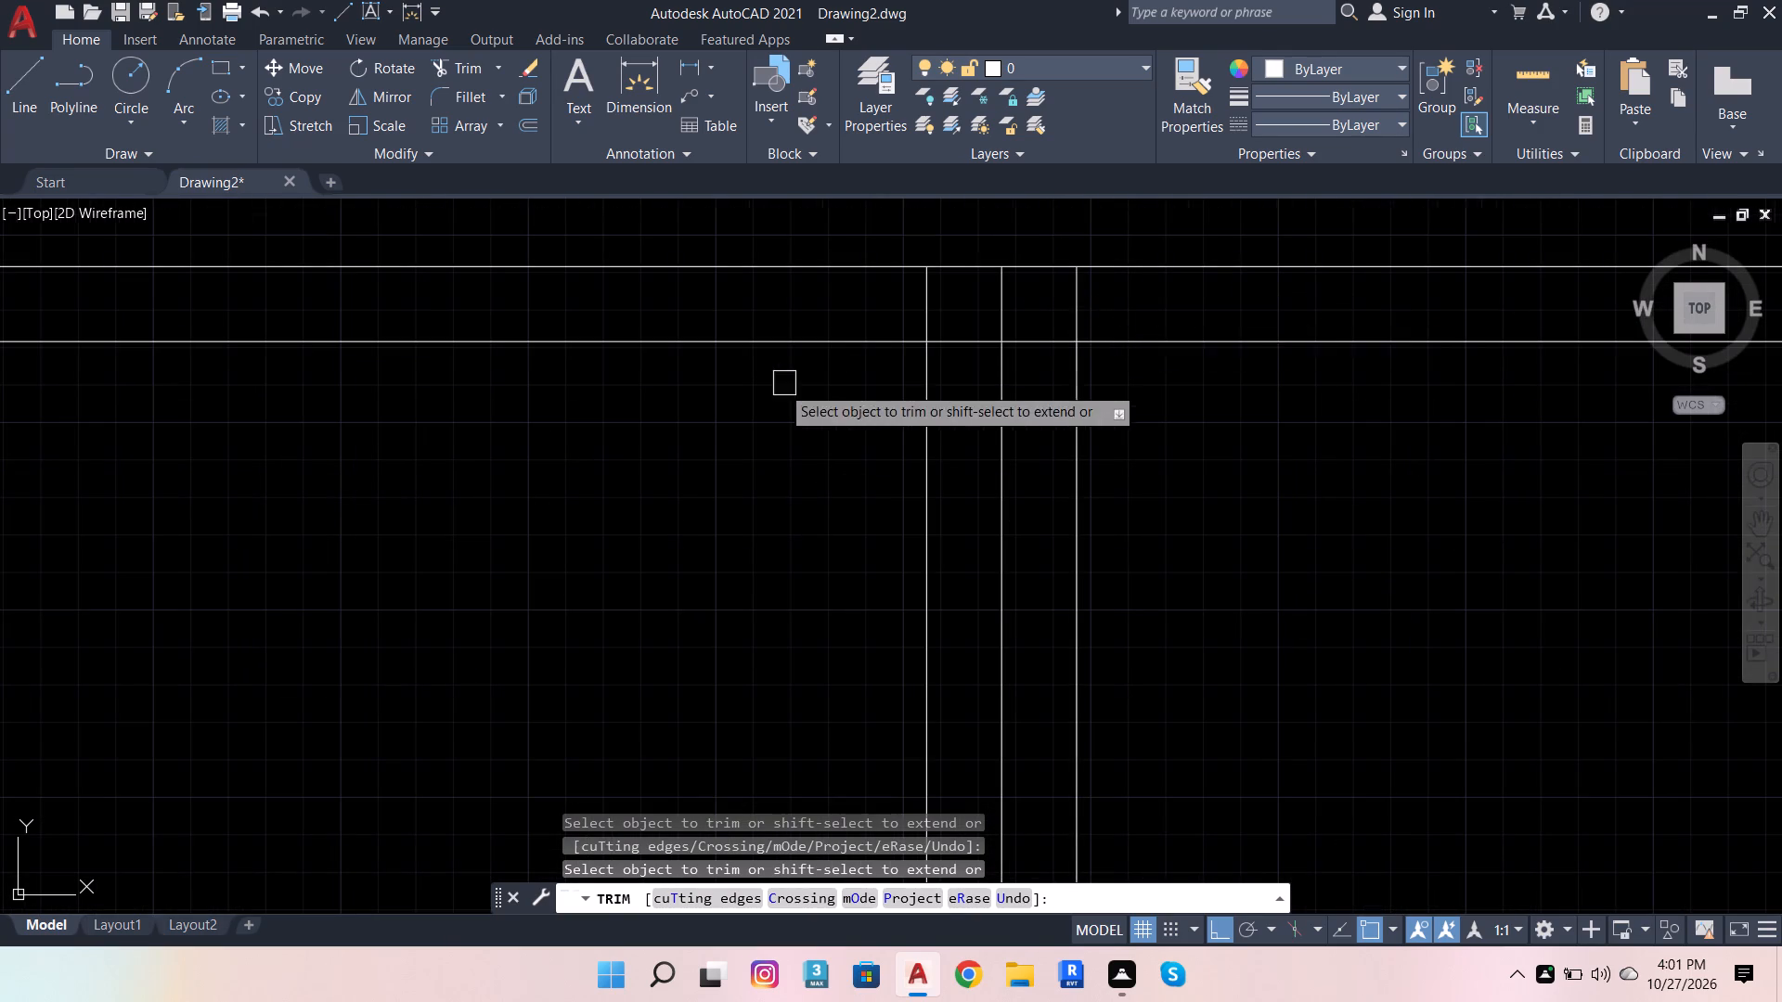
pyautogui.scroll(-3, 781, 385)
pyautogui.scroll(4, 1186, 405)
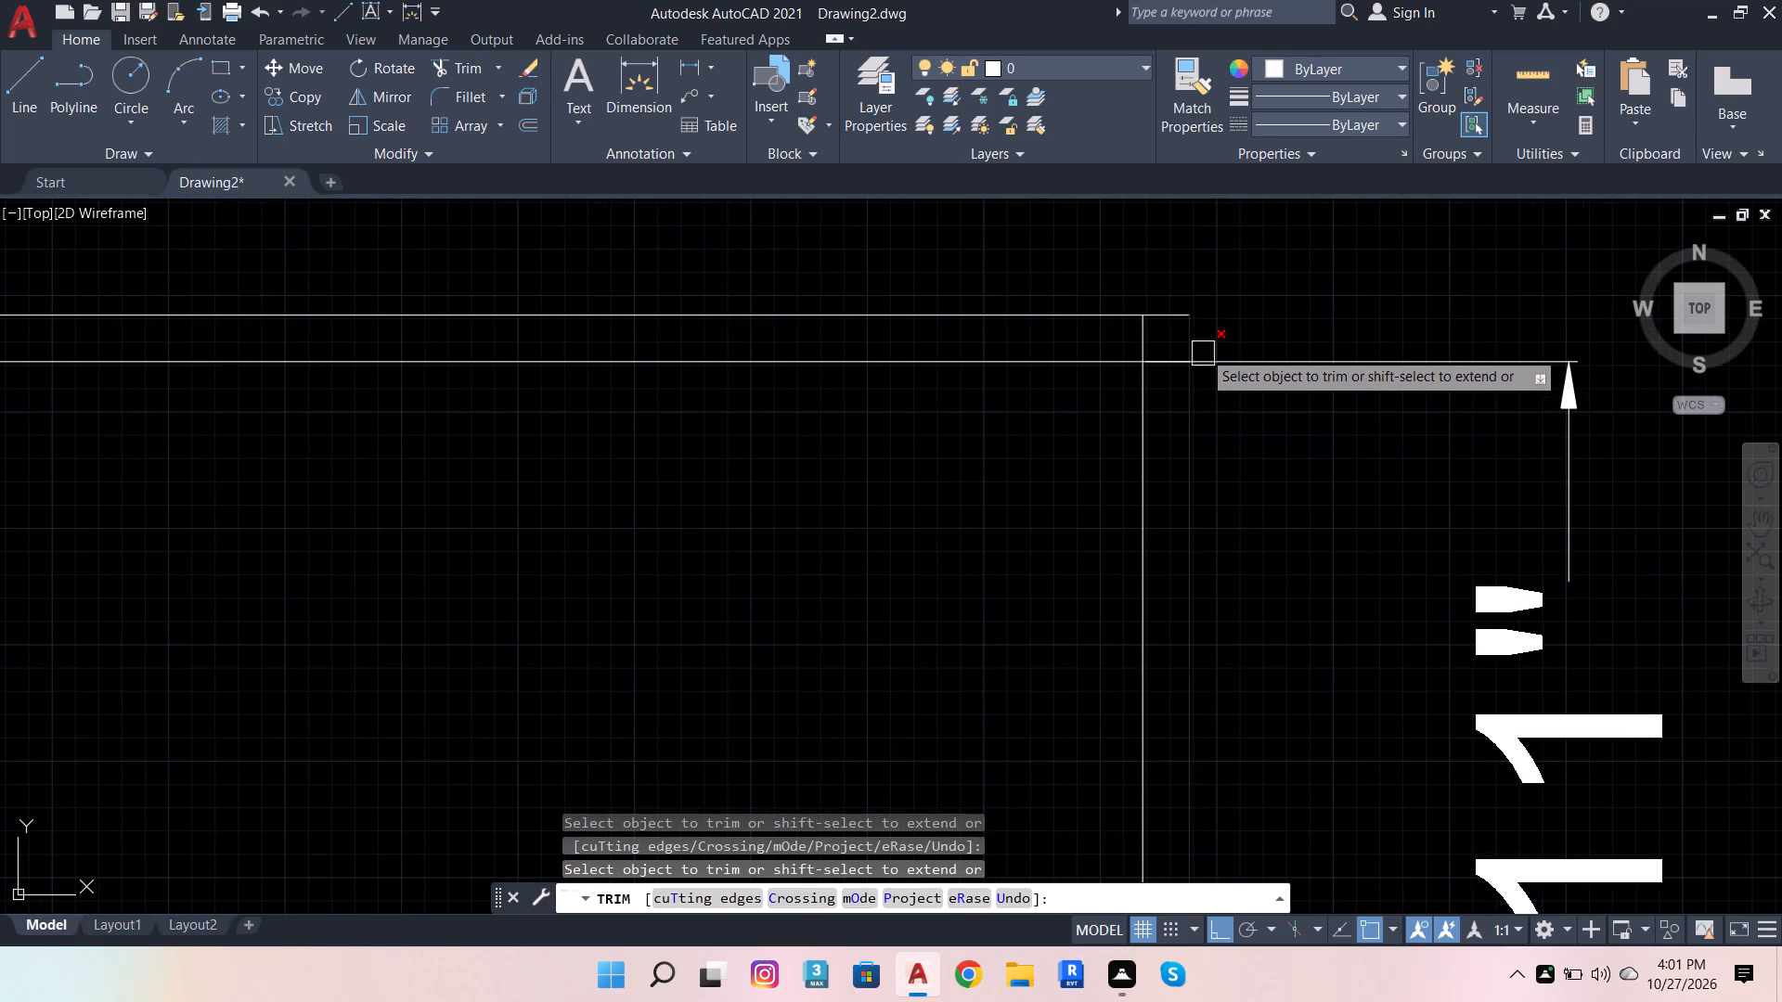
pyautogui.scroll(4, 1158, 340)
pyautogui.click(1158, 340)
pyautogui.scroll(-7, 1158, 340)
pyautogui.scroll(2, 98, 363)
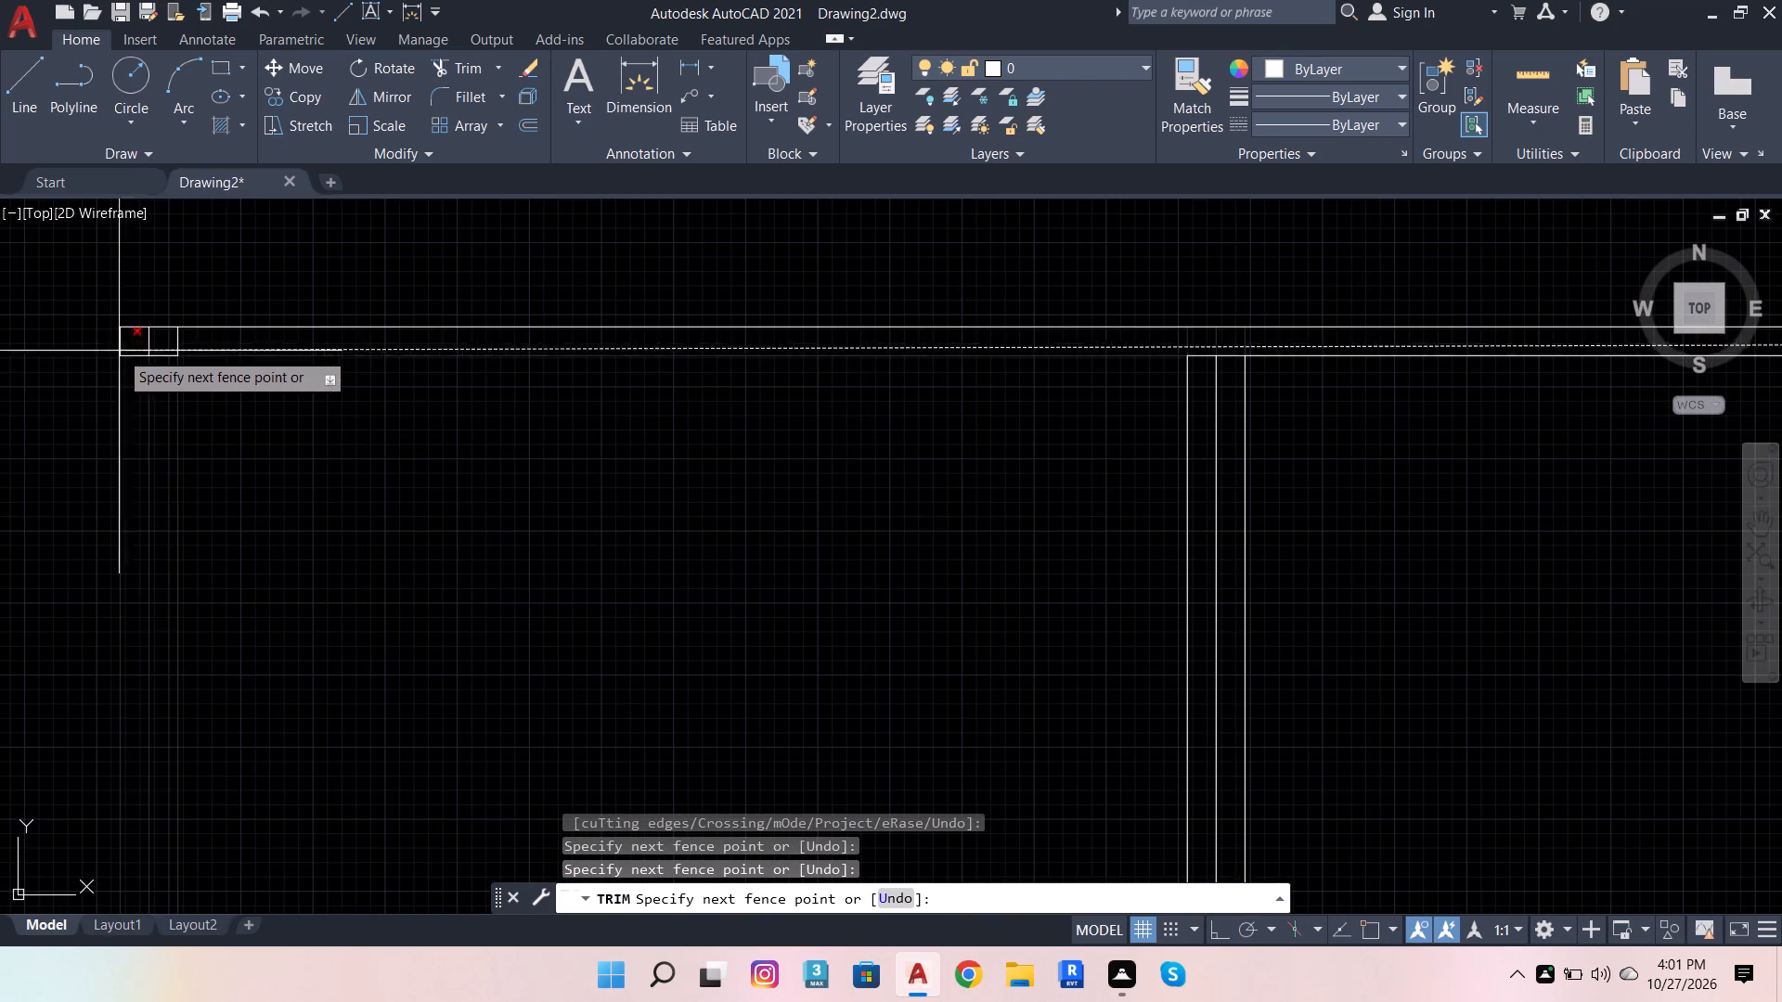
pyautogui.click(142, 338)
pyautogui.scroll(-3, 101, 418)
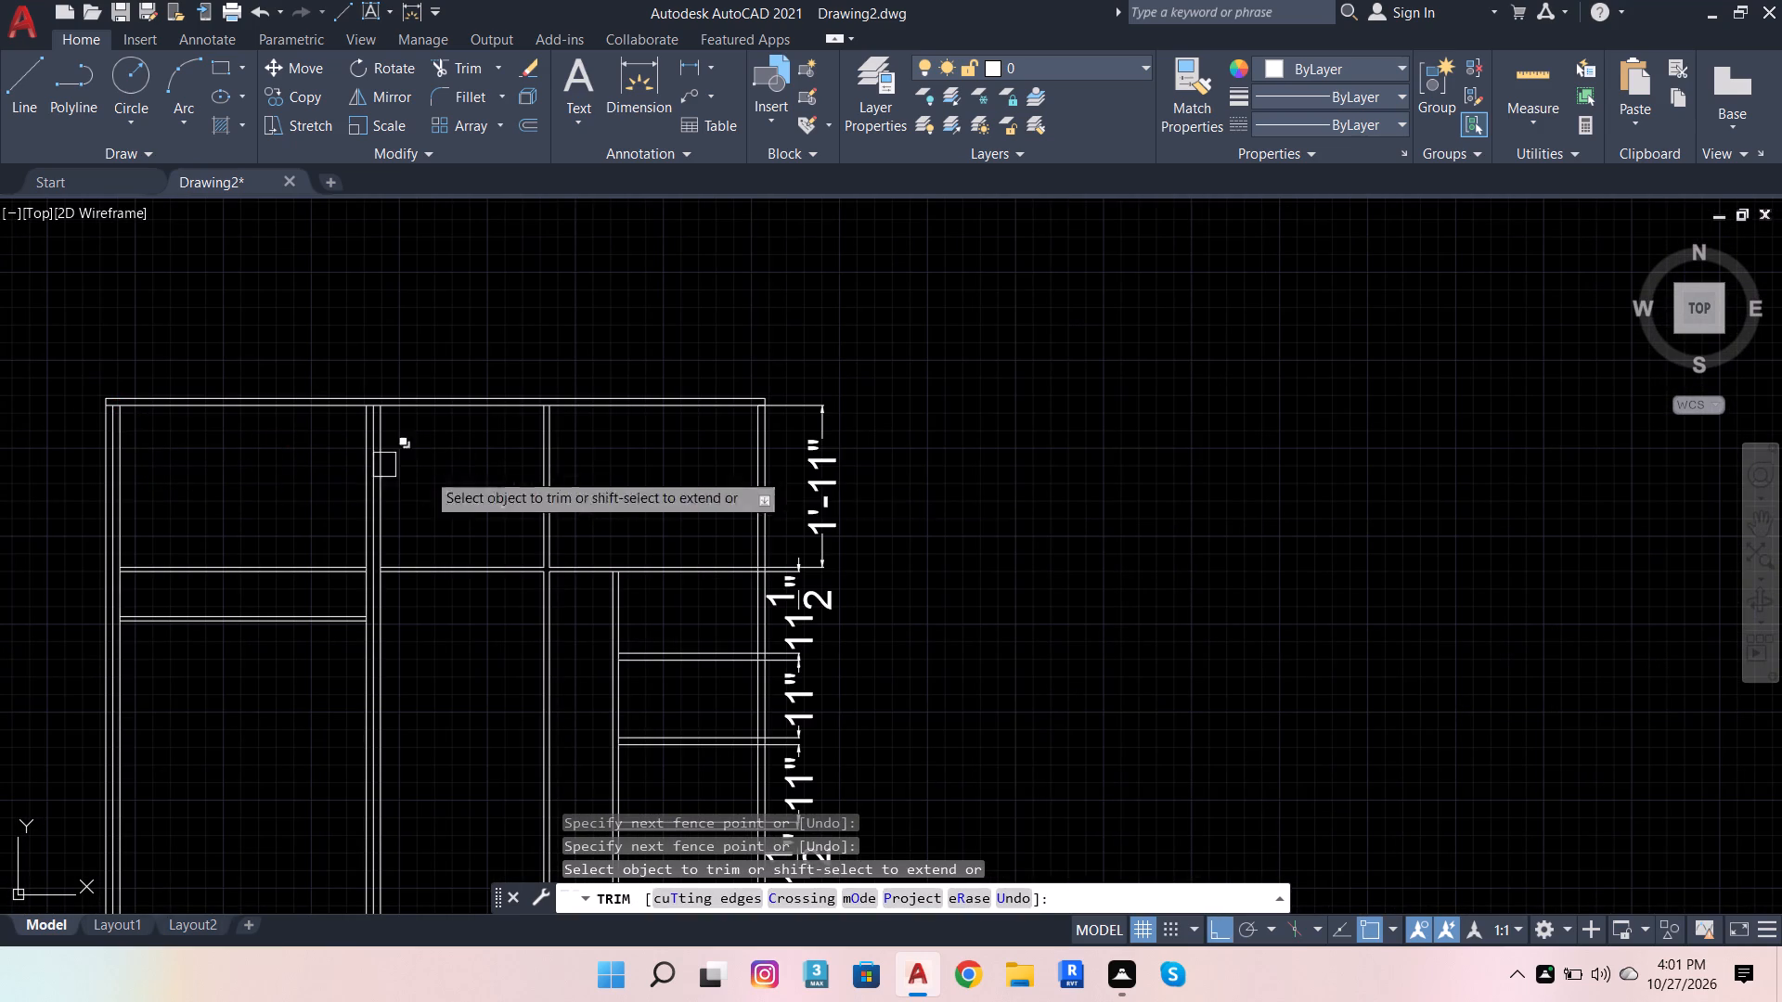
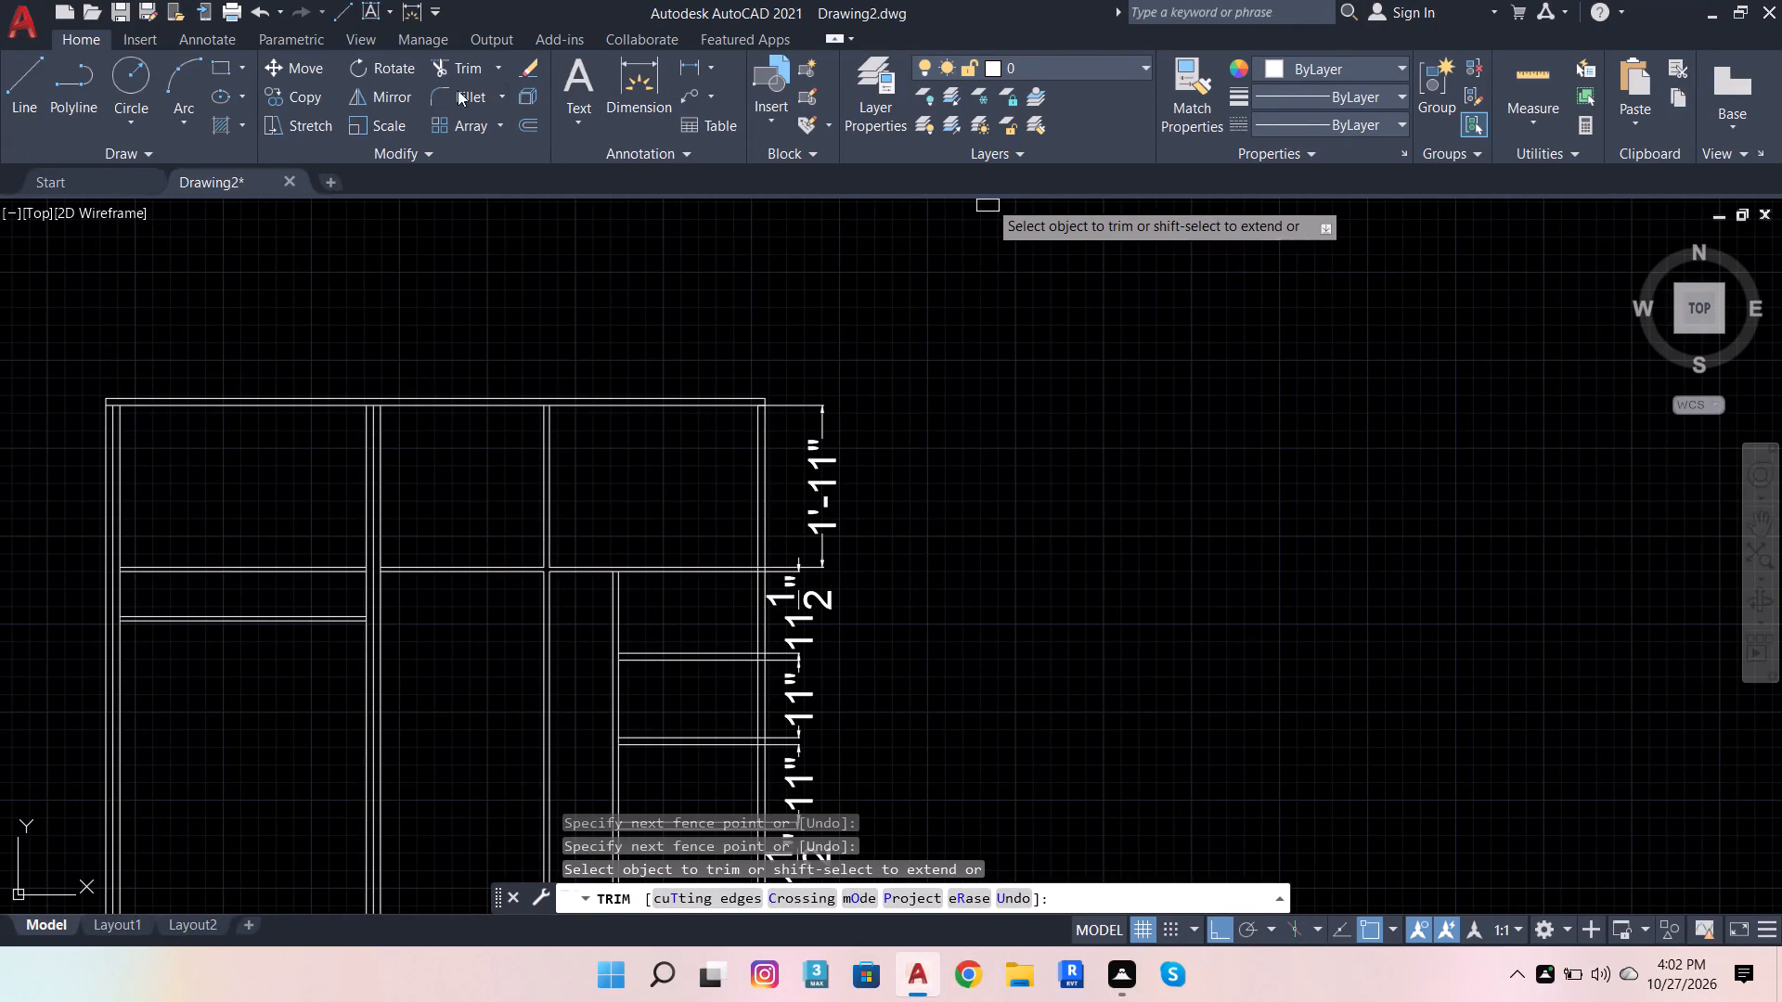
# Dimension the overall width of the right-hand bay along its base line, placing the dimension just below the elevation.
pyautogui.click(634, 86)
pyautogui.scroll(-5, 620, 157)
pyautogui.scroll(3, 664, 570)
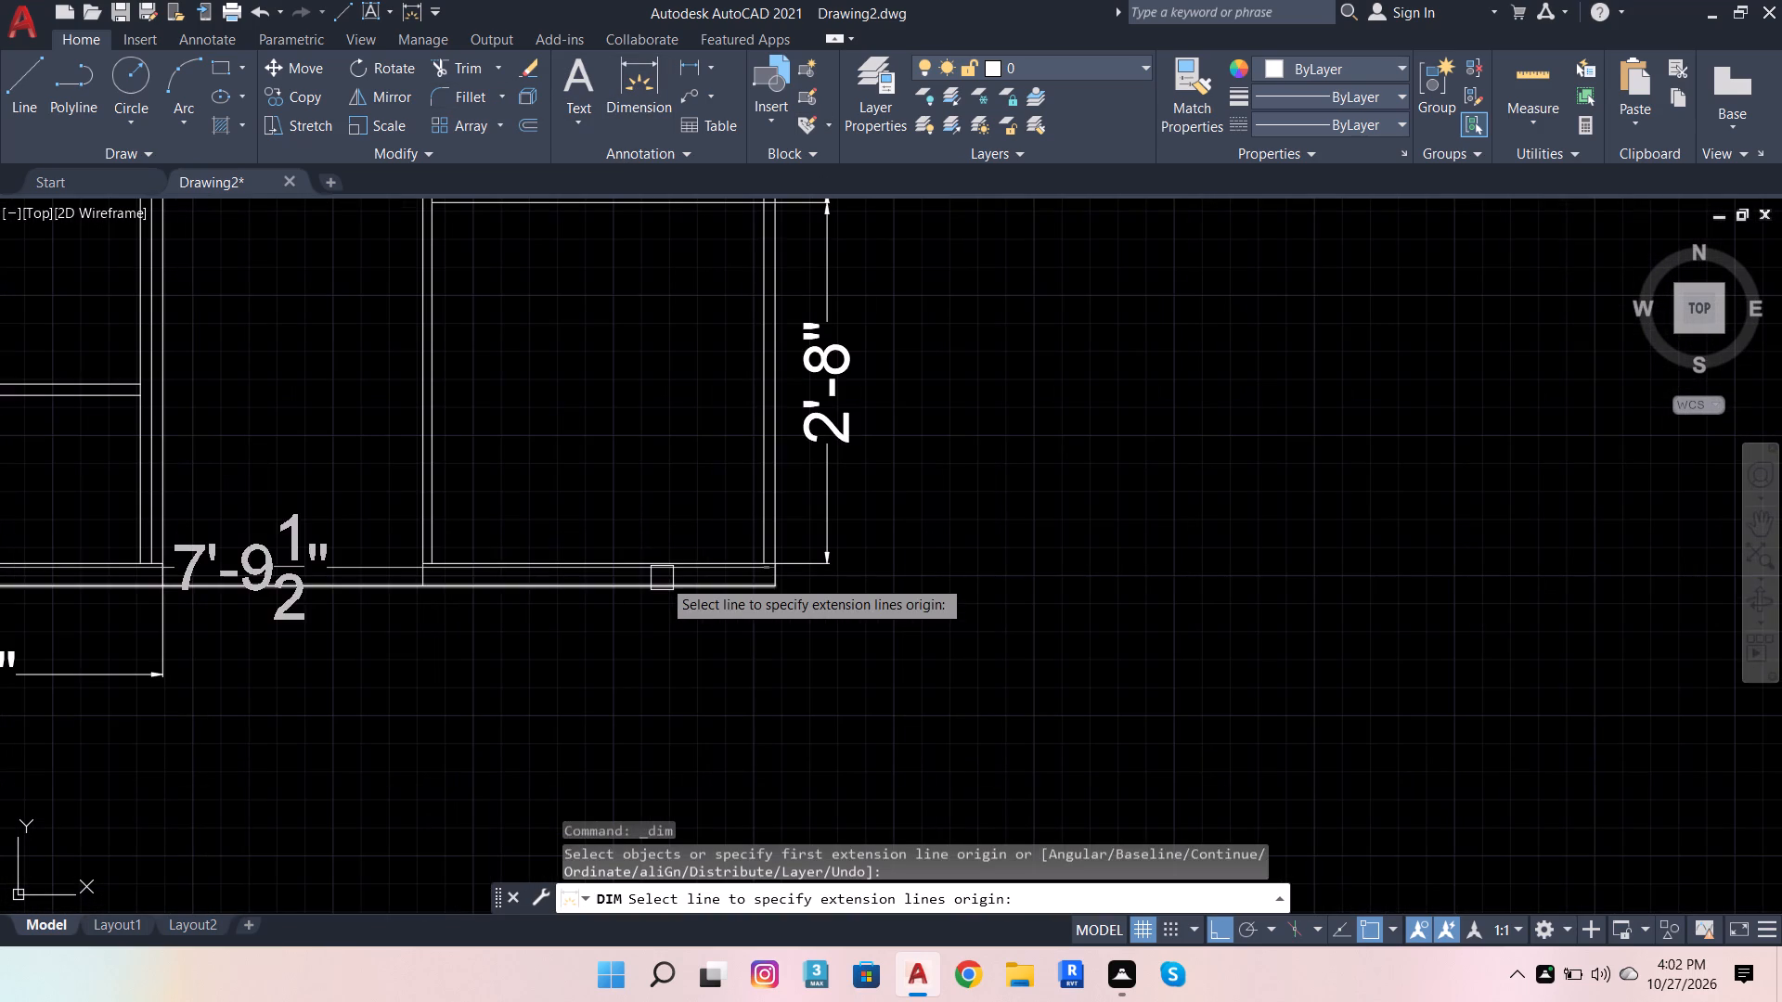
pyautogui.click(658, 566)
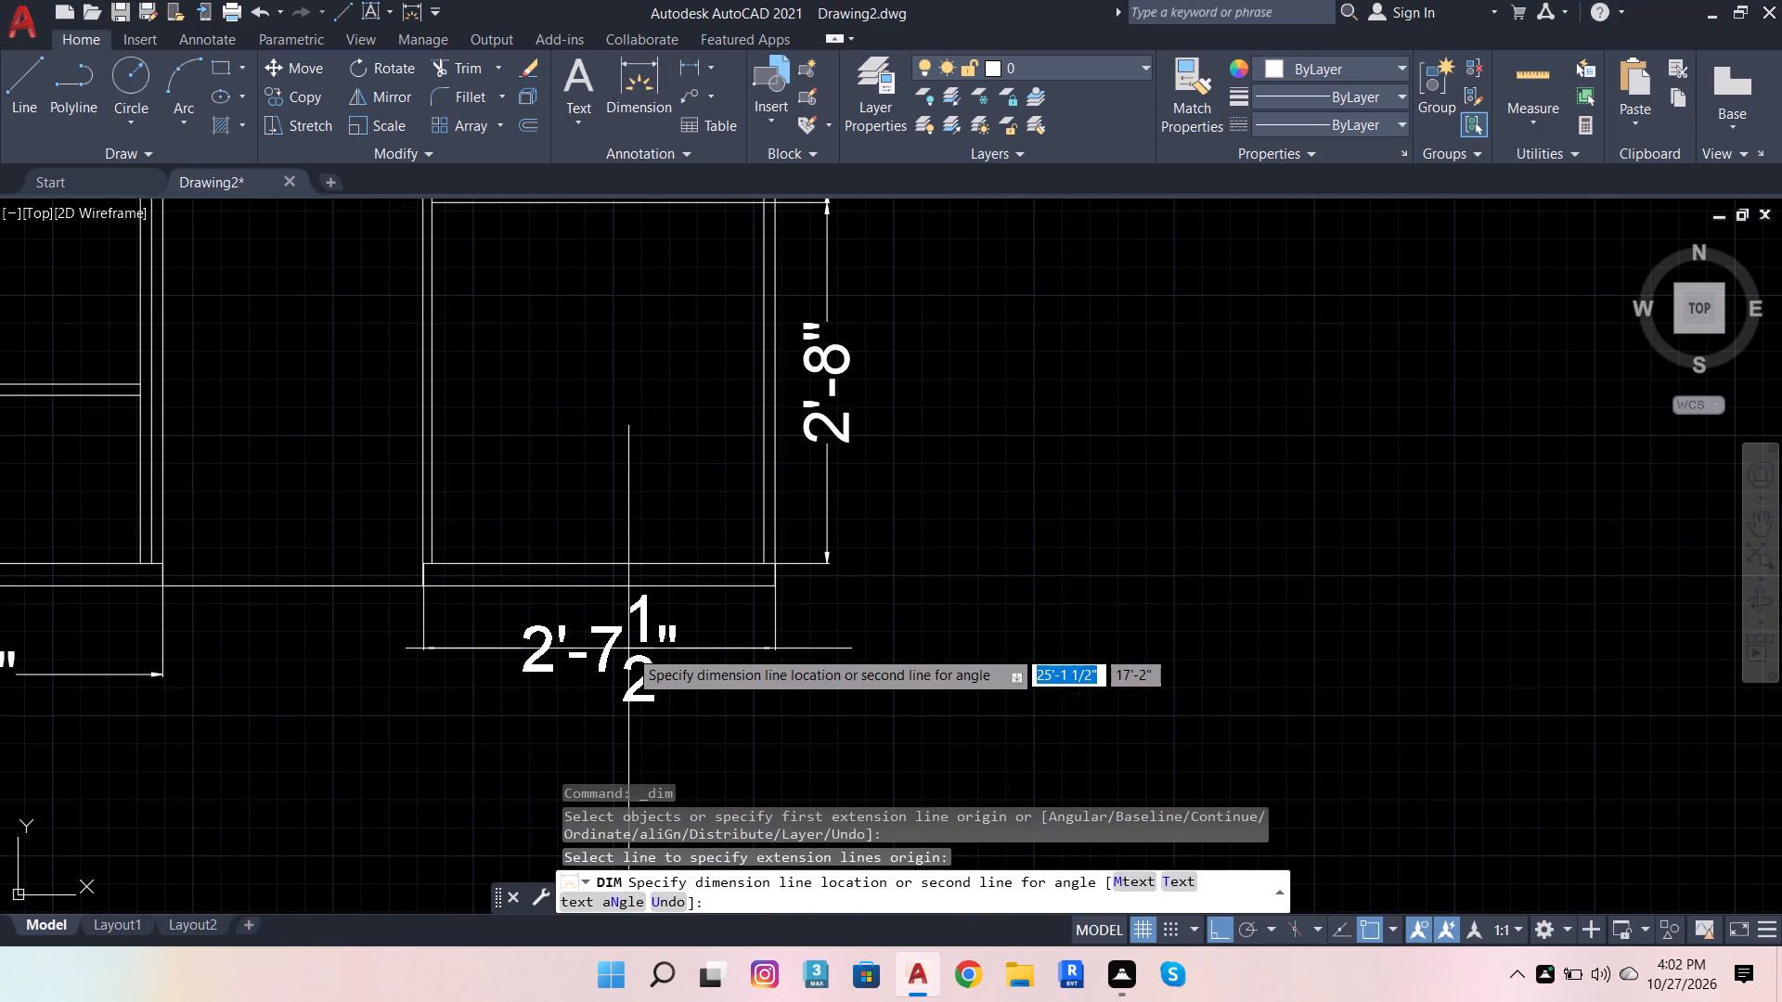
pyautogui.click(628, 649)
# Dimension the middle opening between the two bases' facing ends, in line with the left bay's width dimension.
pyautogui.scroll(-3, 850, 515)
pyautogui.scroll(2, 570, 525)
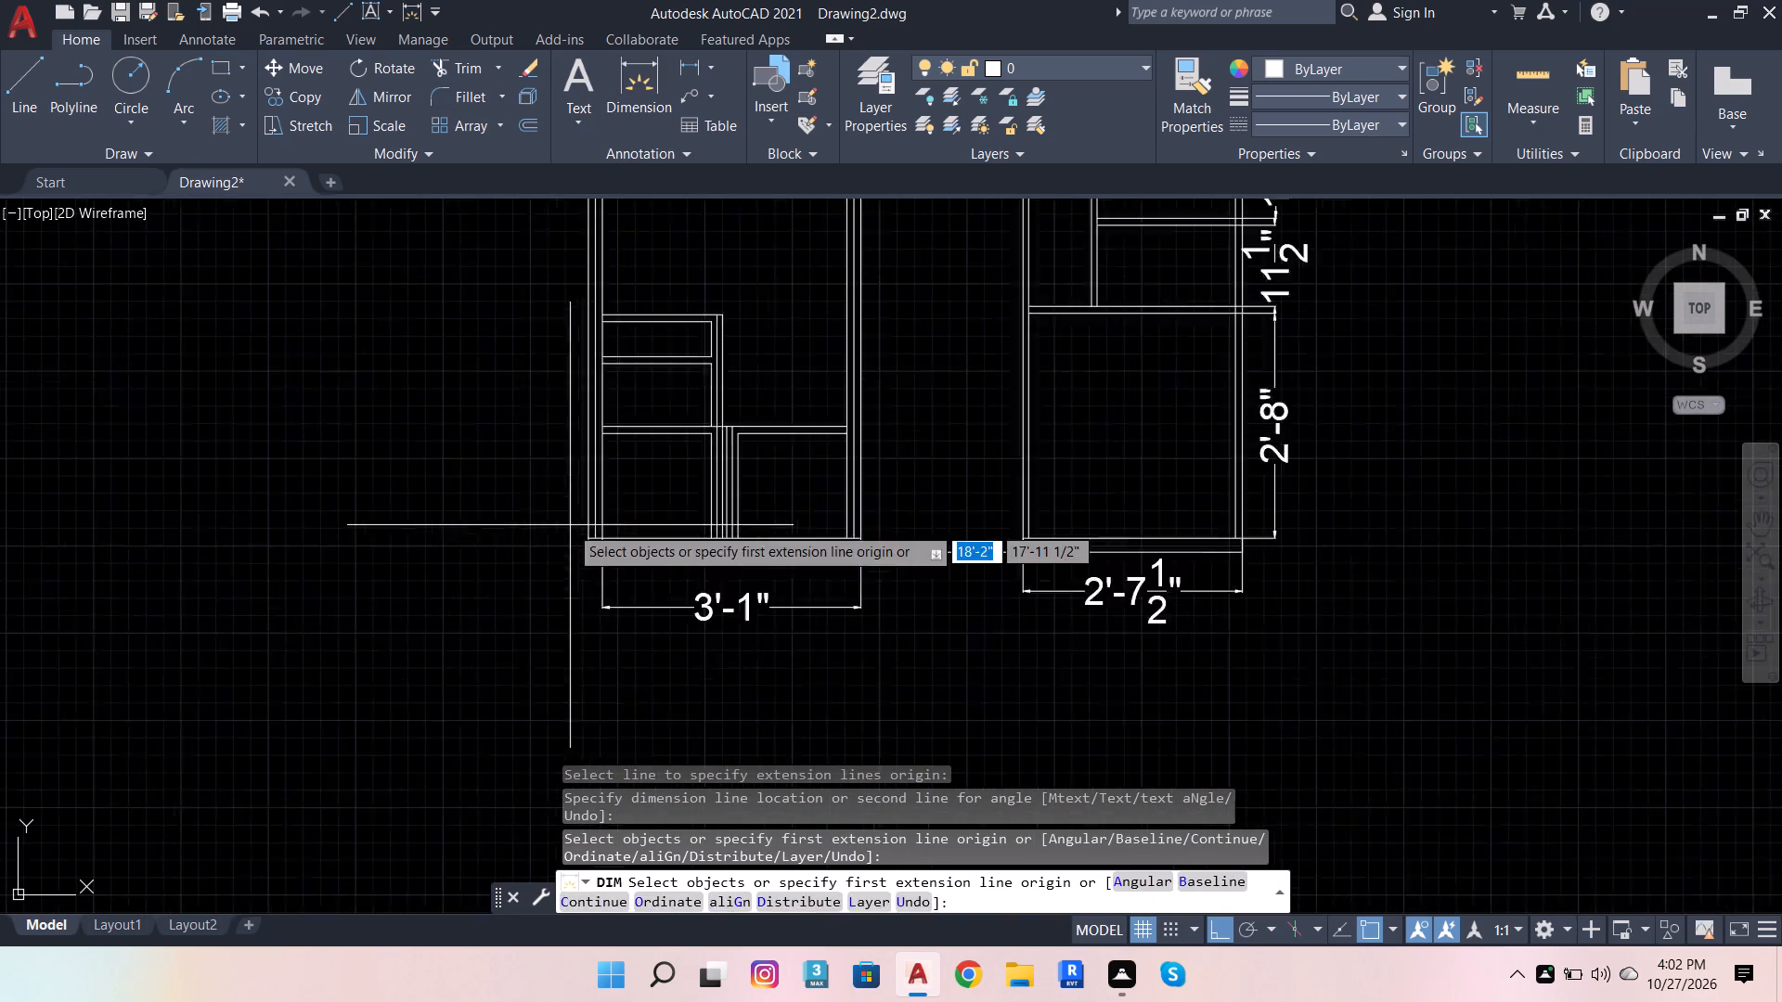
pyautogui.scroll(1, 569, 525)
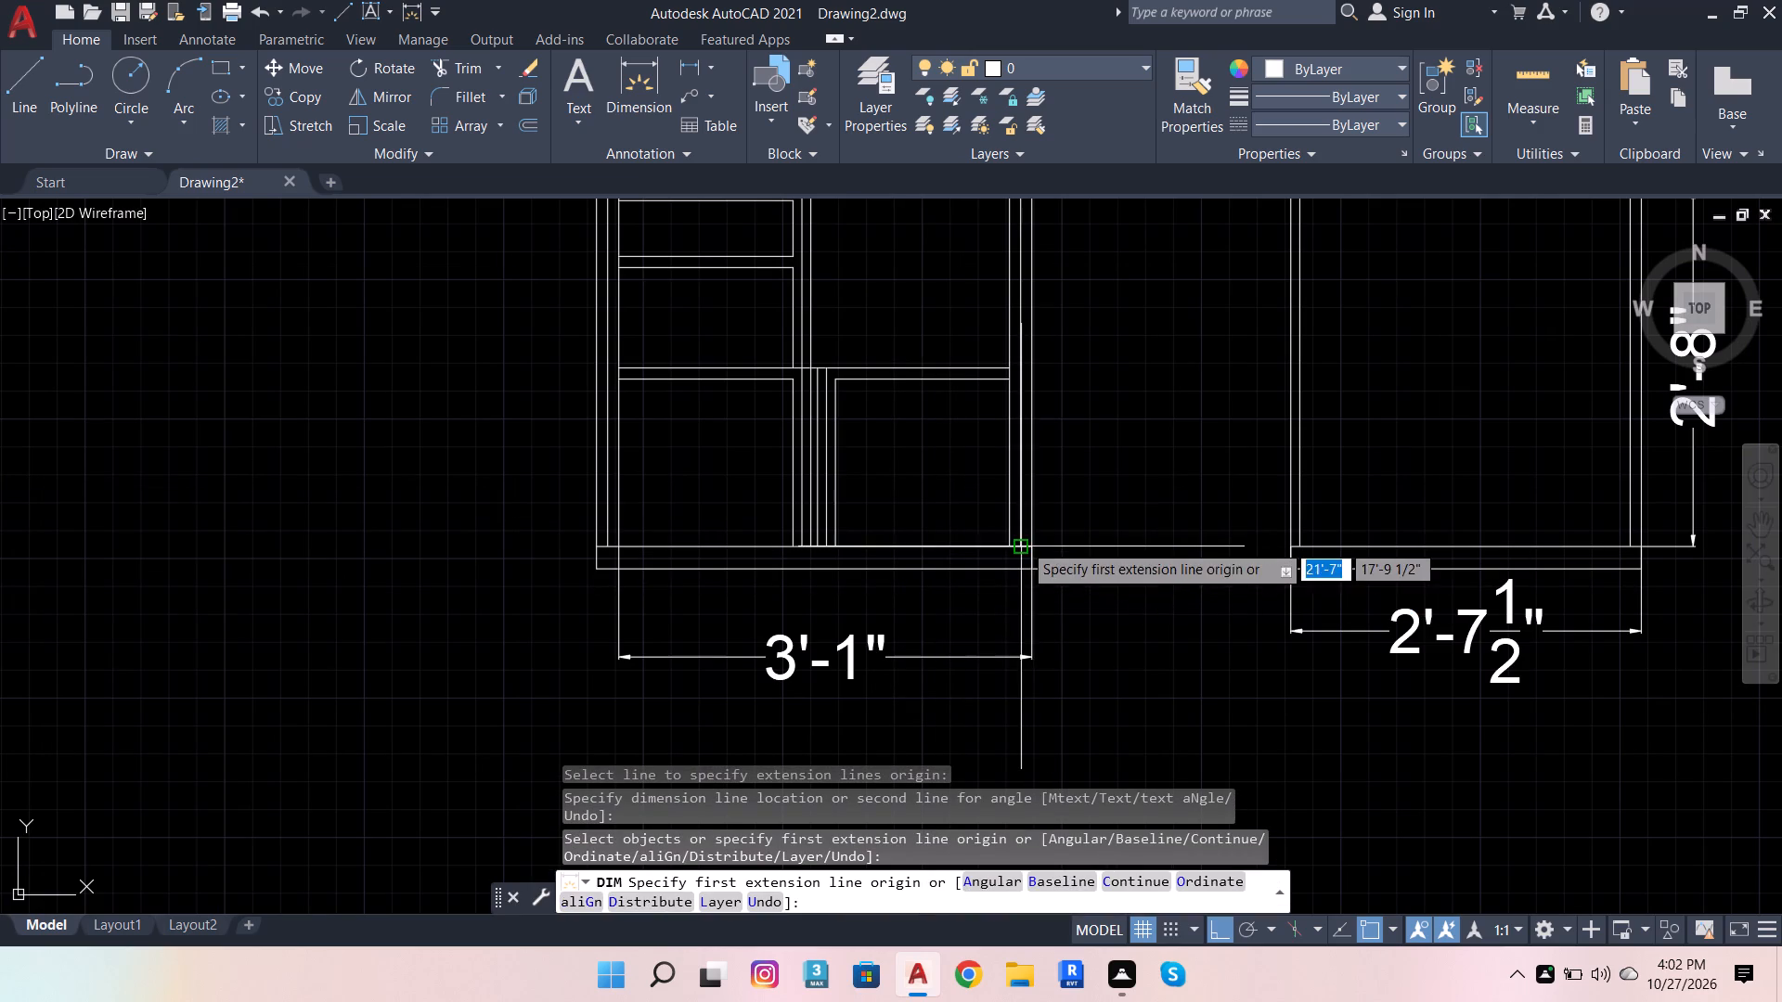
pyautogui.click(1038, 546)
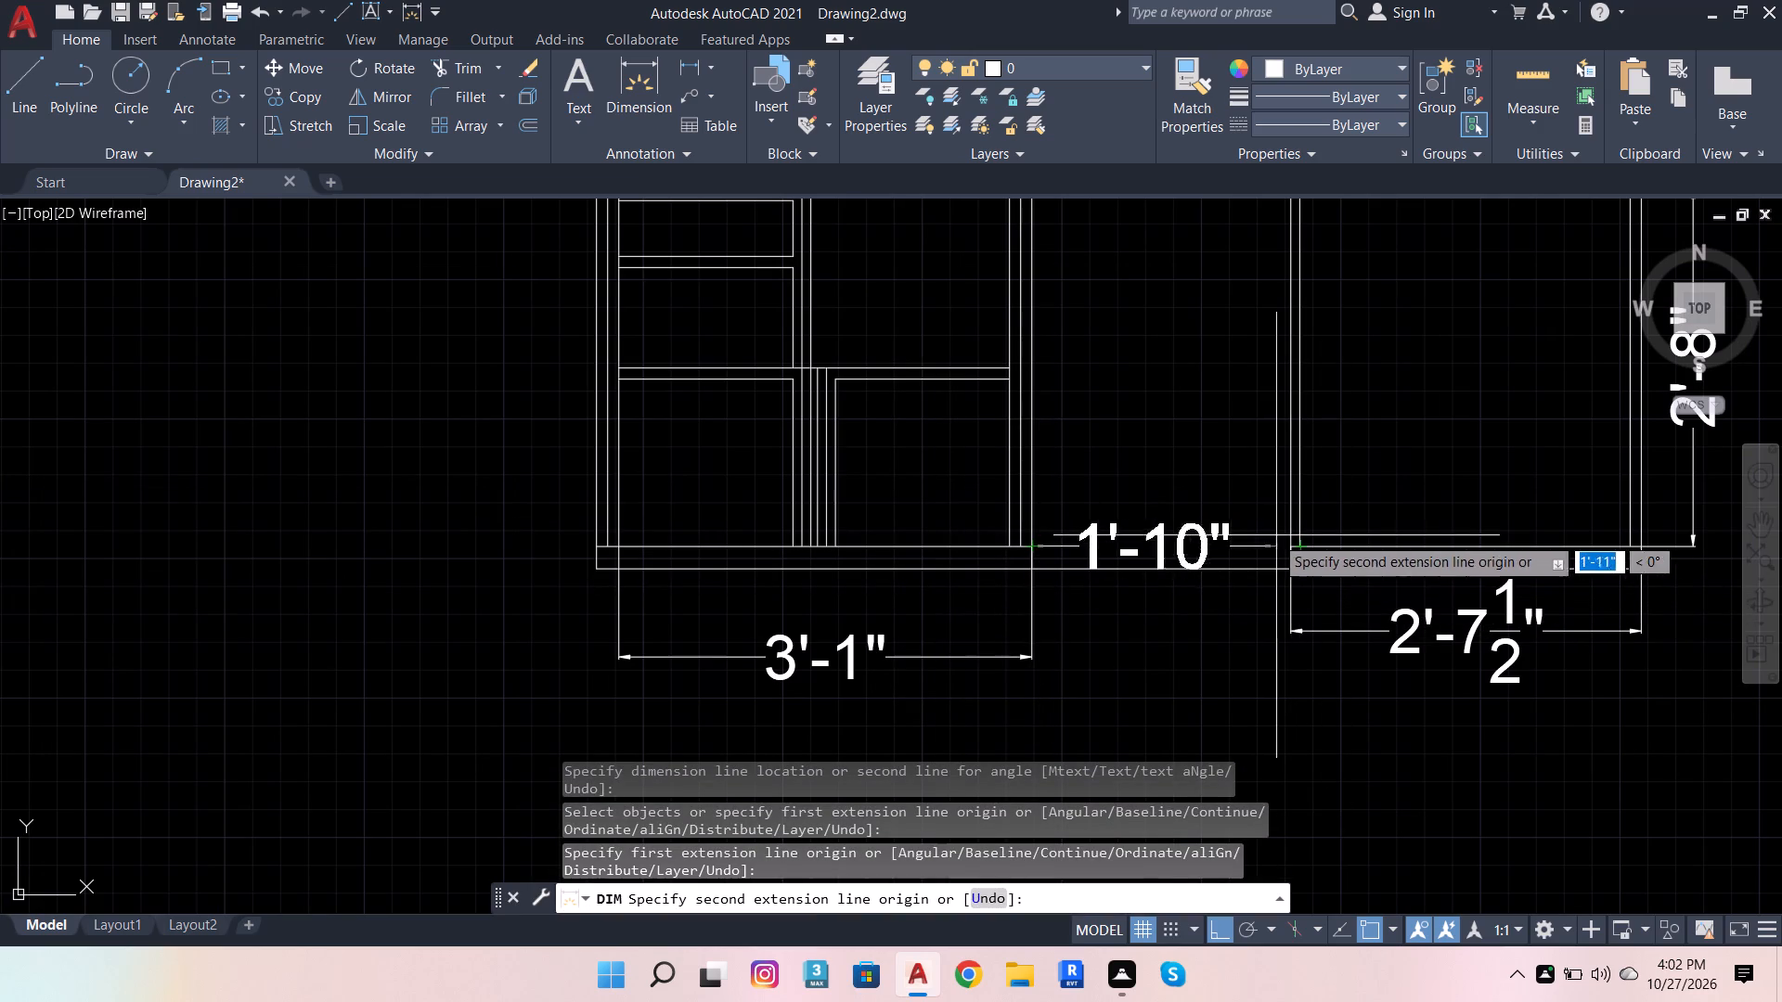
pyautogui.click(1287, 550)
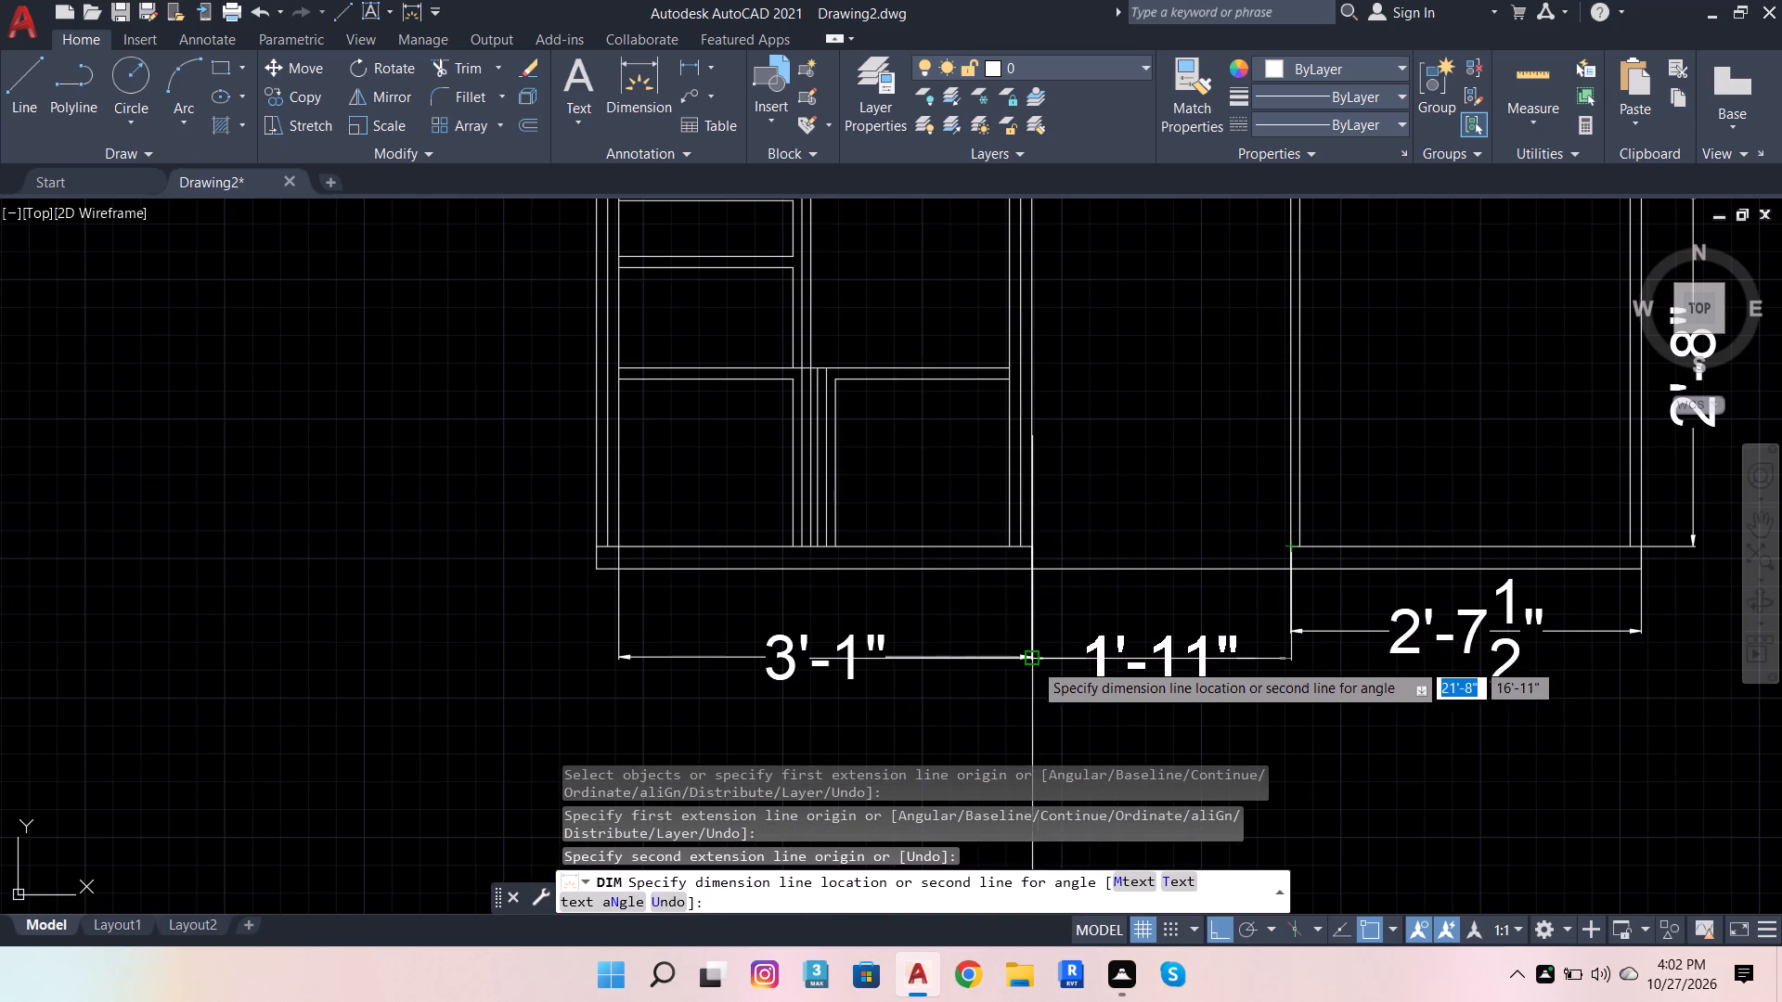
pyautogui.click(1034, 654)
# Dimension the middle bay from the left base's end to the inner line of the right bay's first upright, just below the base.
pyautogui.scroll(-2, 974, 528)
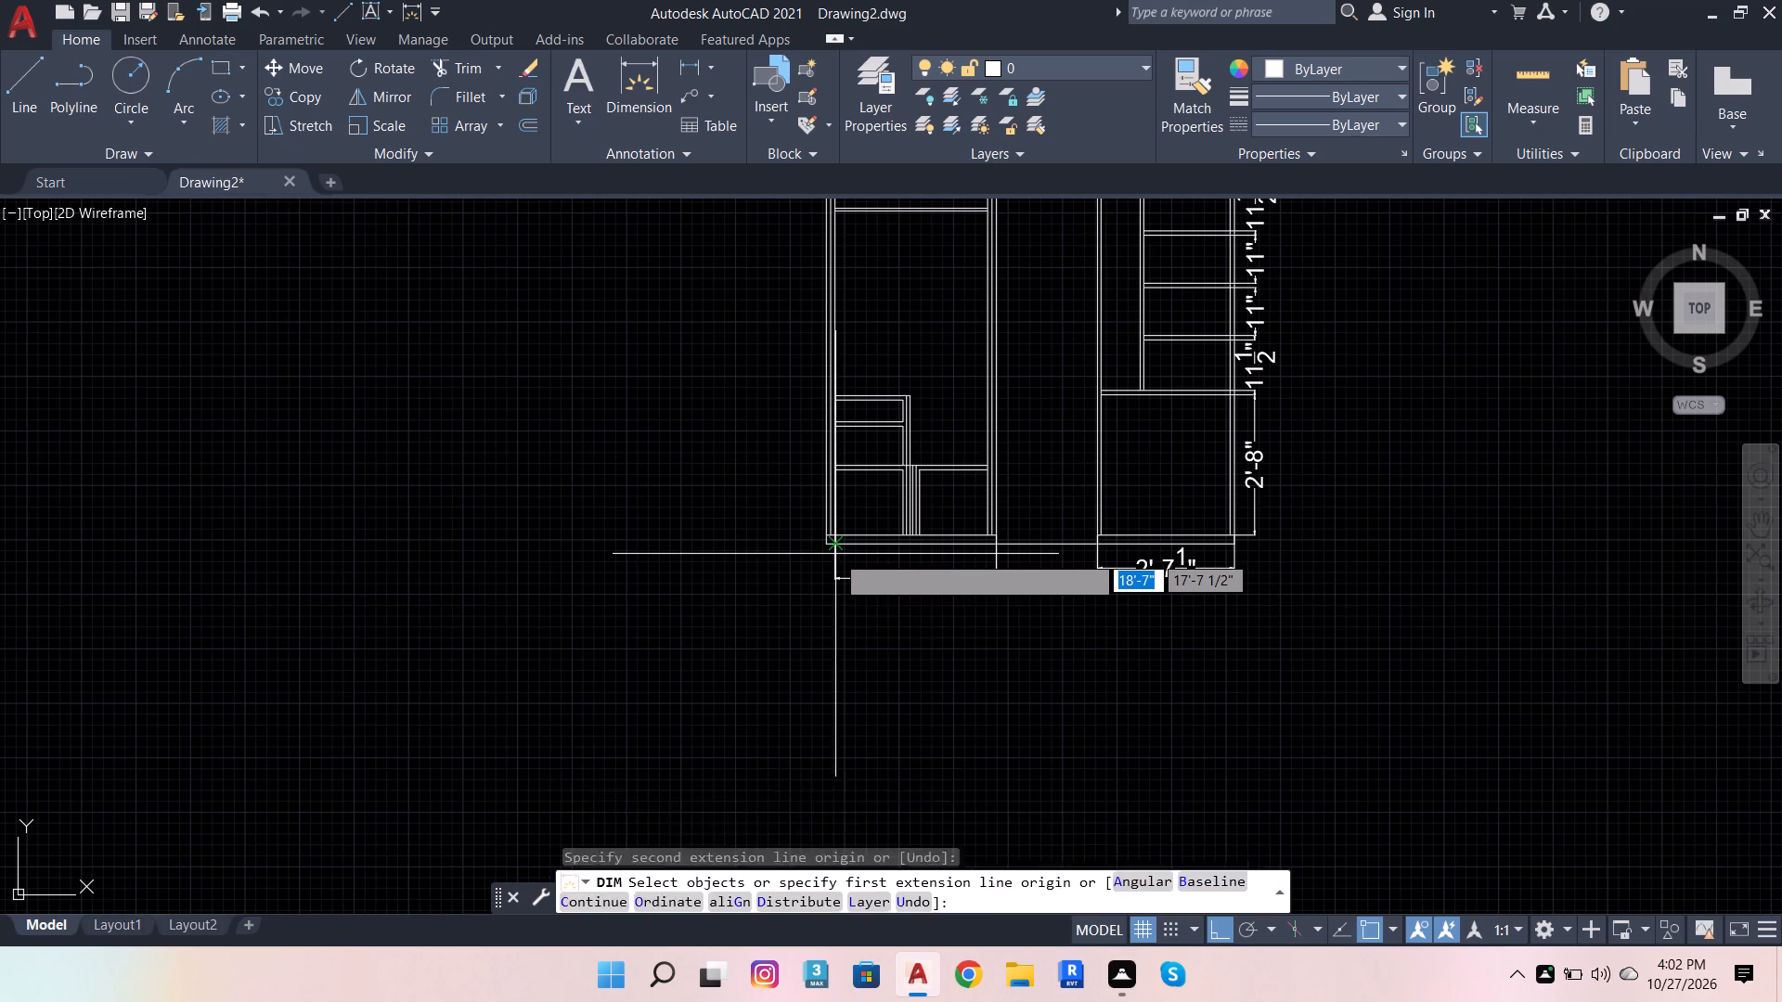
pyautogui.scroll(2, 1034, 566)
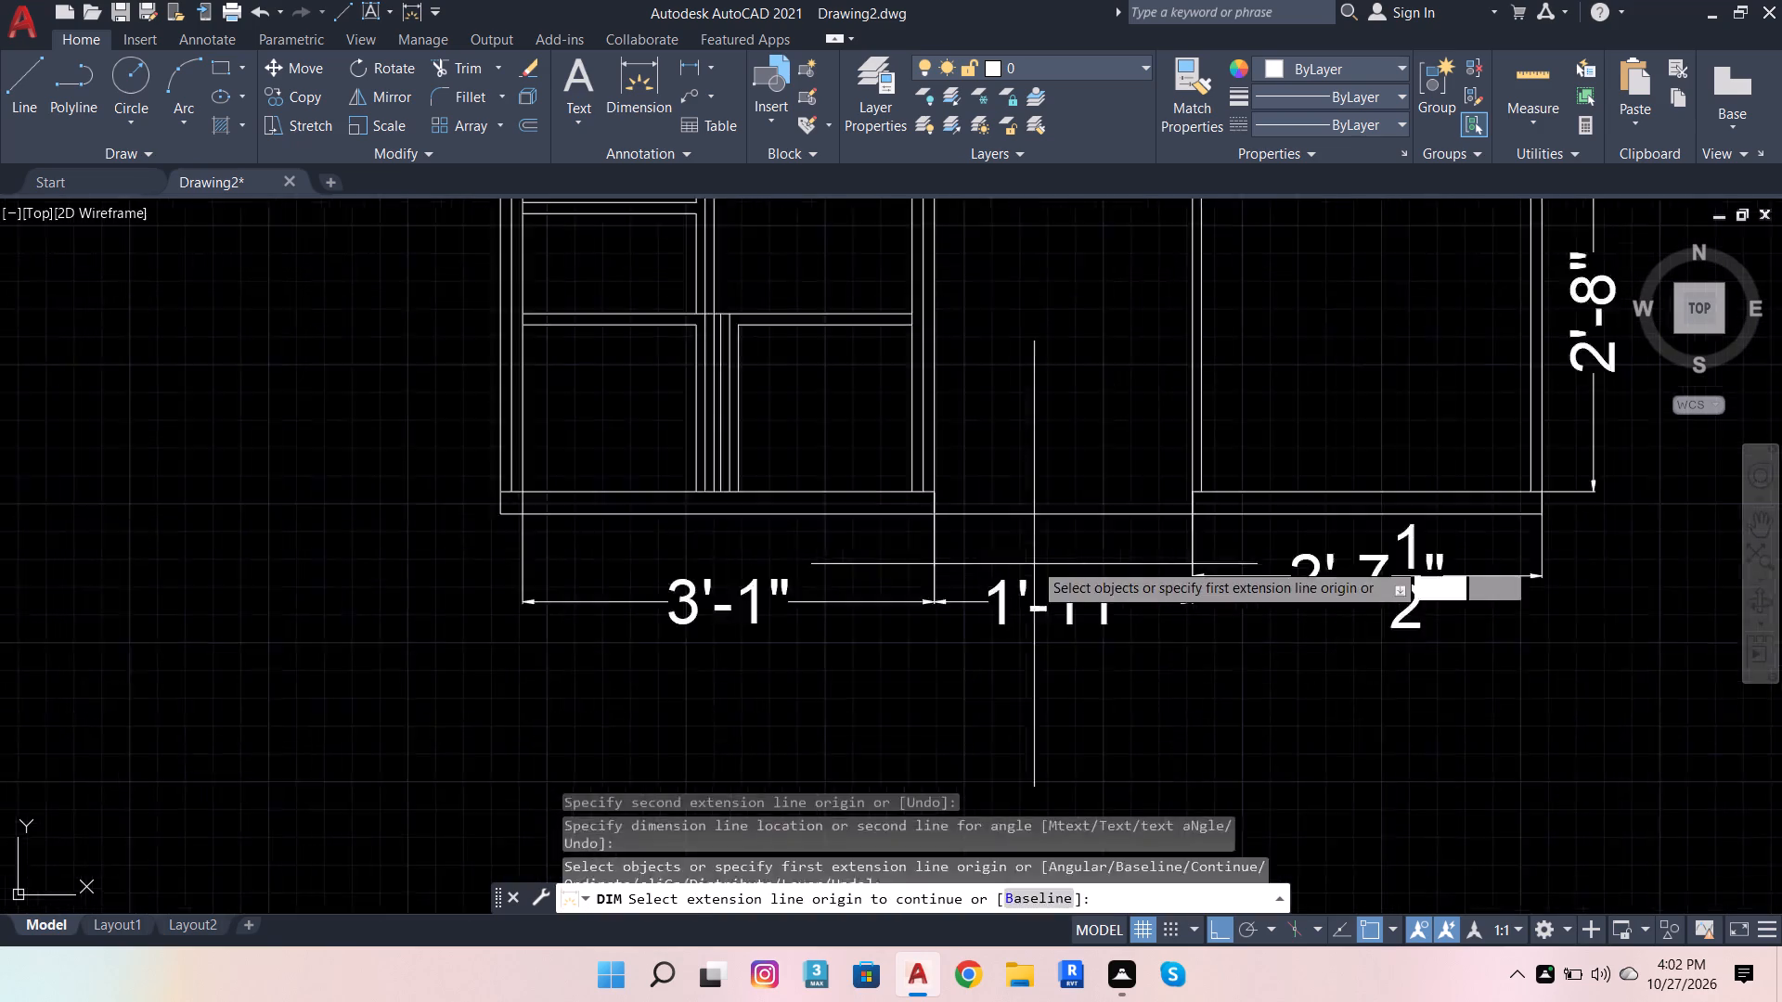
pyautogui.scroll(1, 1033, 557)
pyautogui.moveTo(870, 486); pyautogui.dragTo(878, 495)
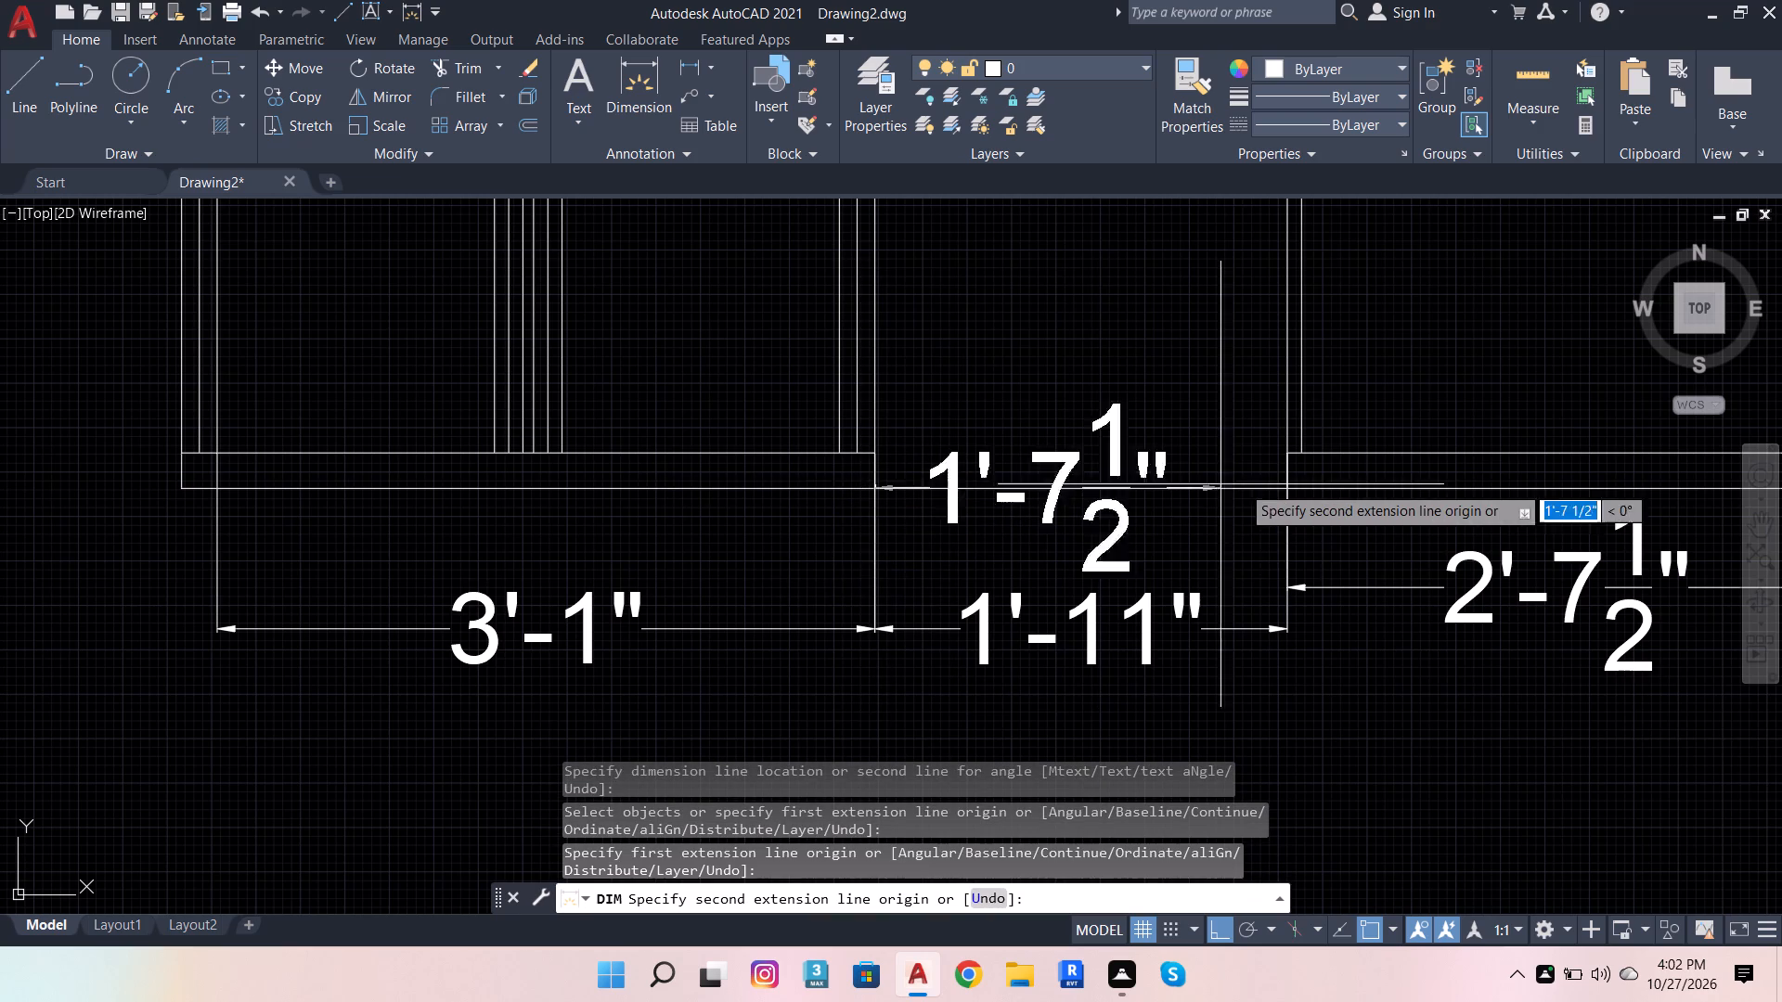
pyautogui.click(1303, 488)
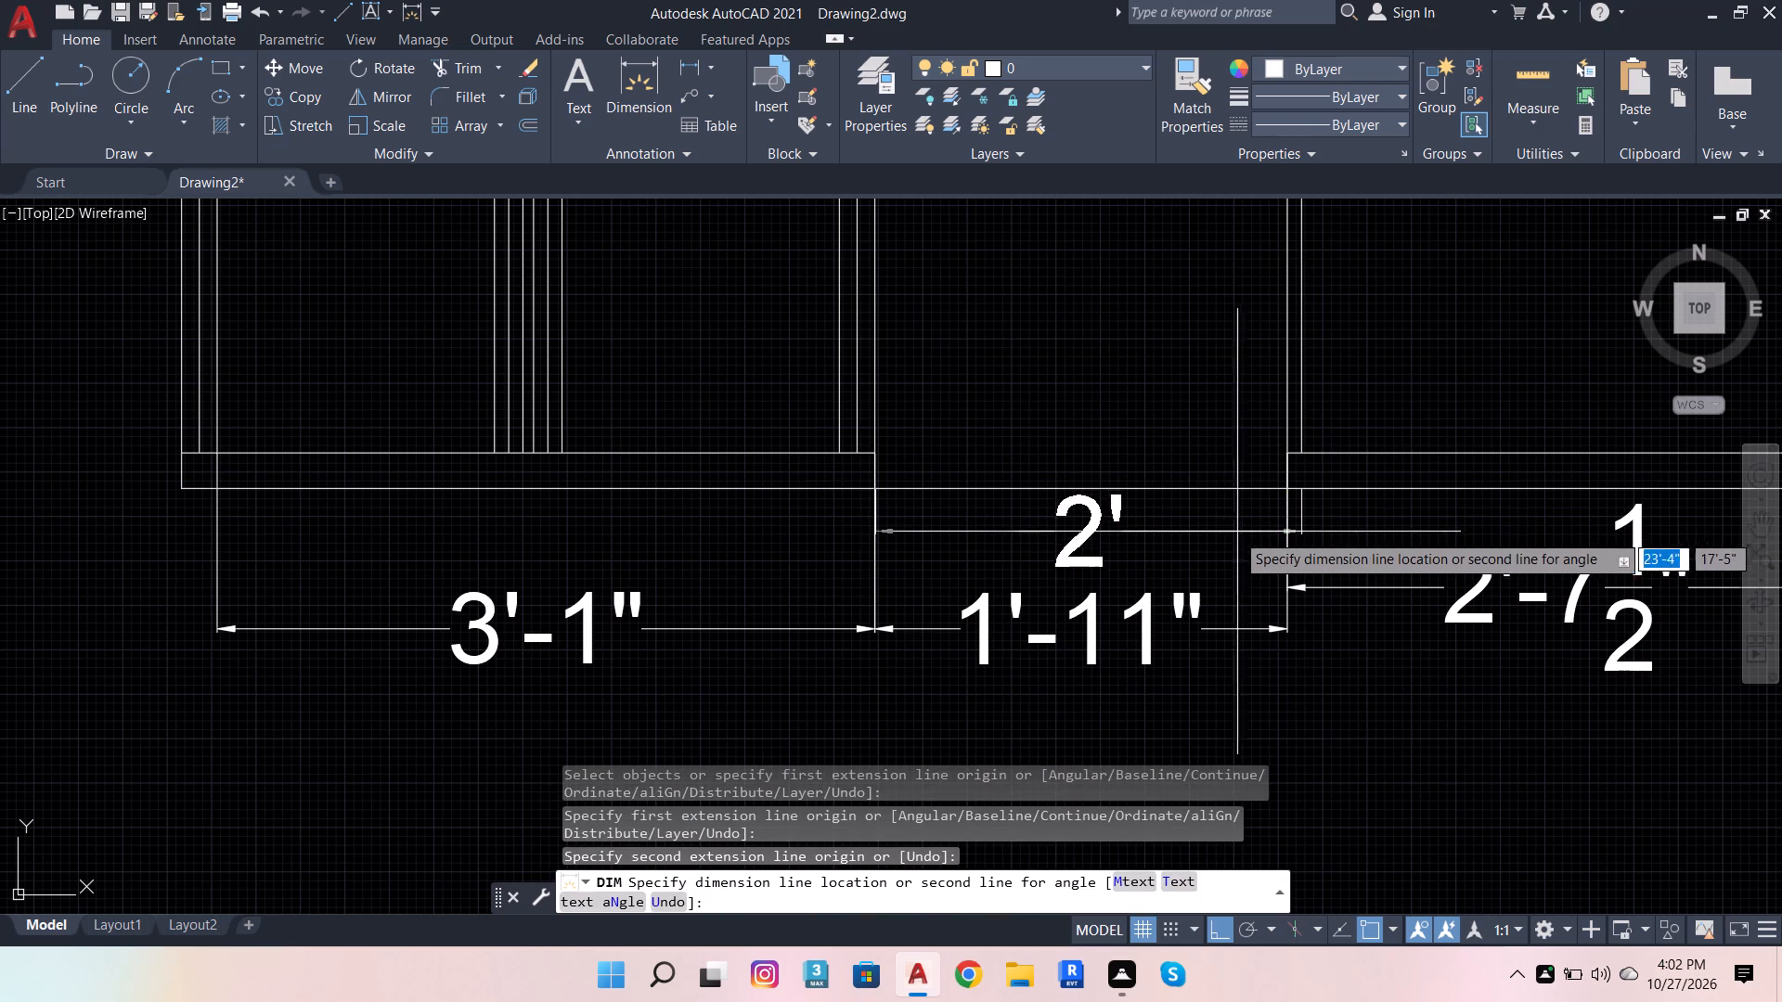
pyautogui.click(1205, 547)
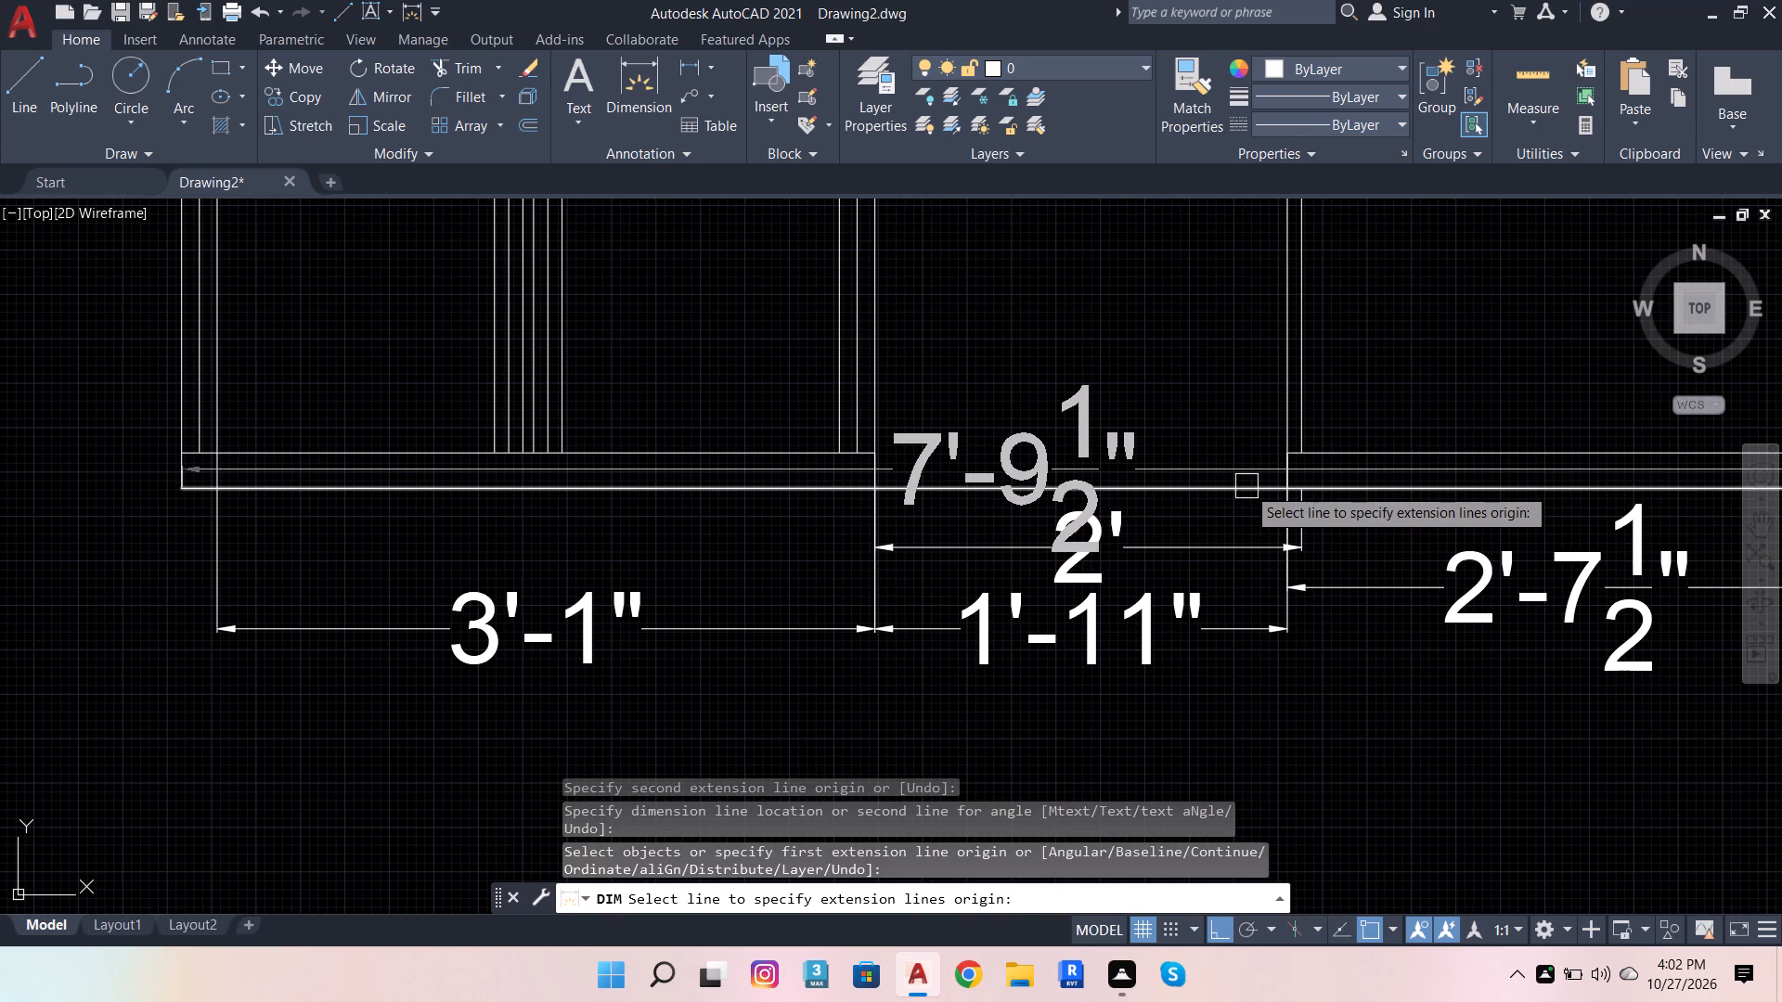
pyautogui.press('Escape')
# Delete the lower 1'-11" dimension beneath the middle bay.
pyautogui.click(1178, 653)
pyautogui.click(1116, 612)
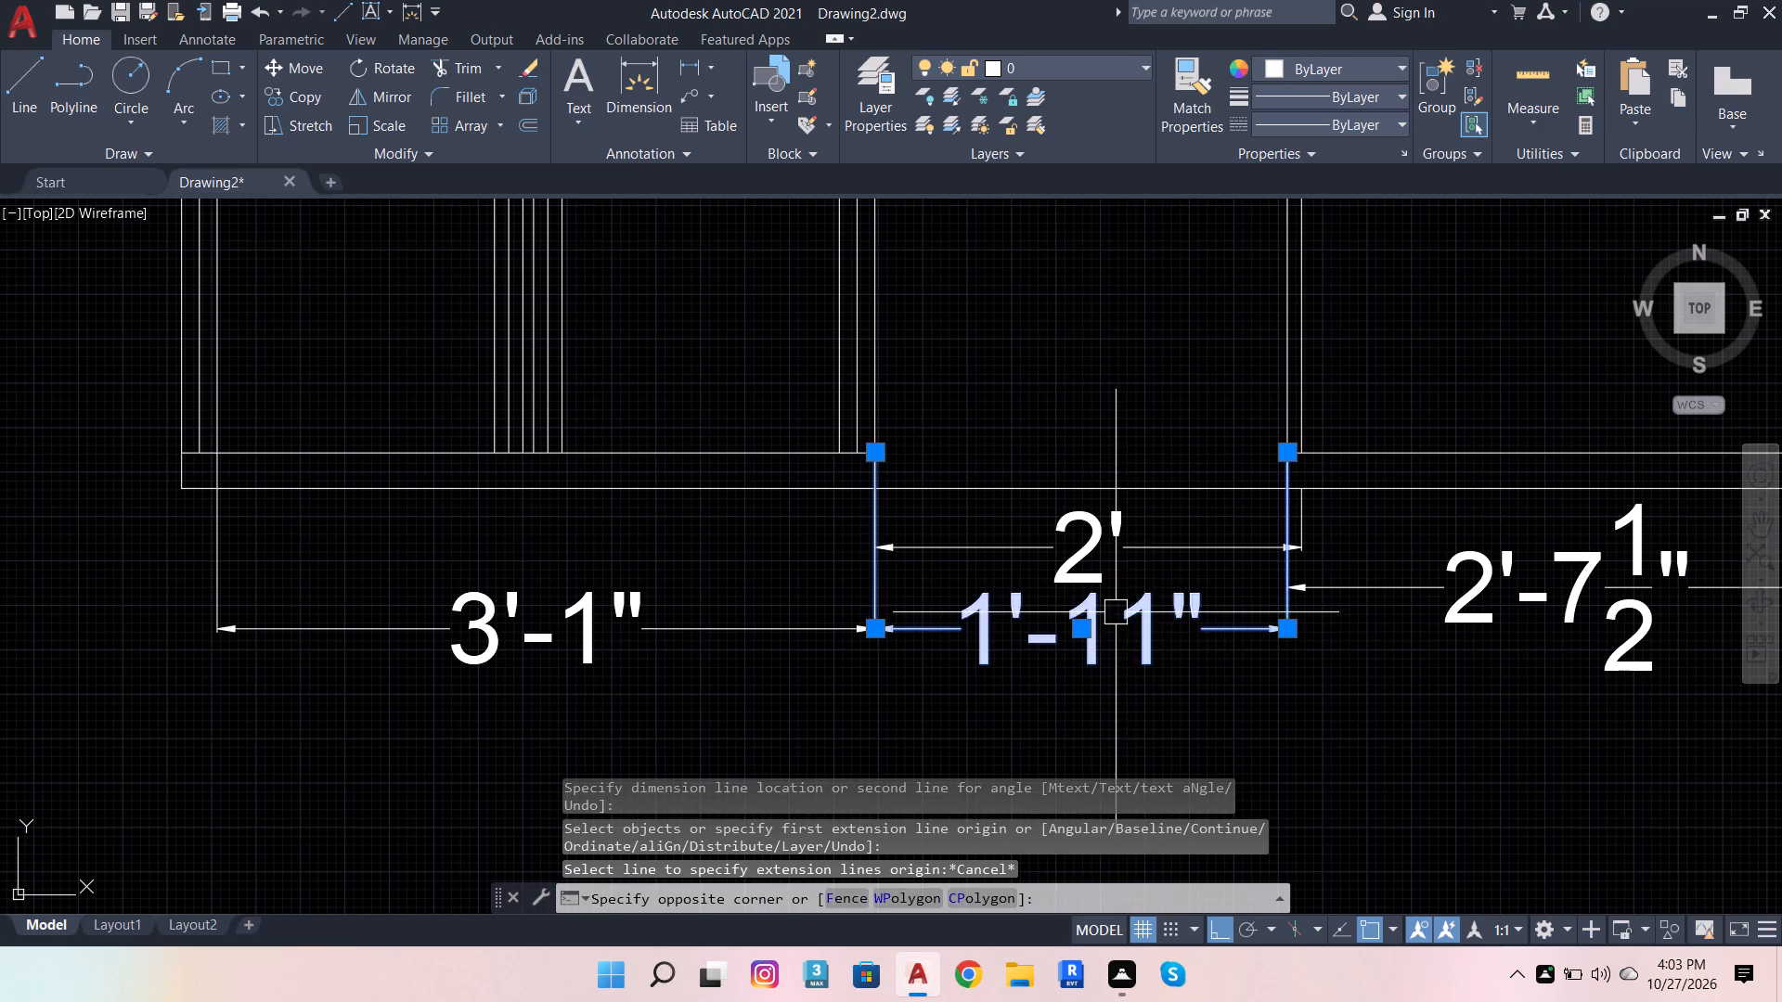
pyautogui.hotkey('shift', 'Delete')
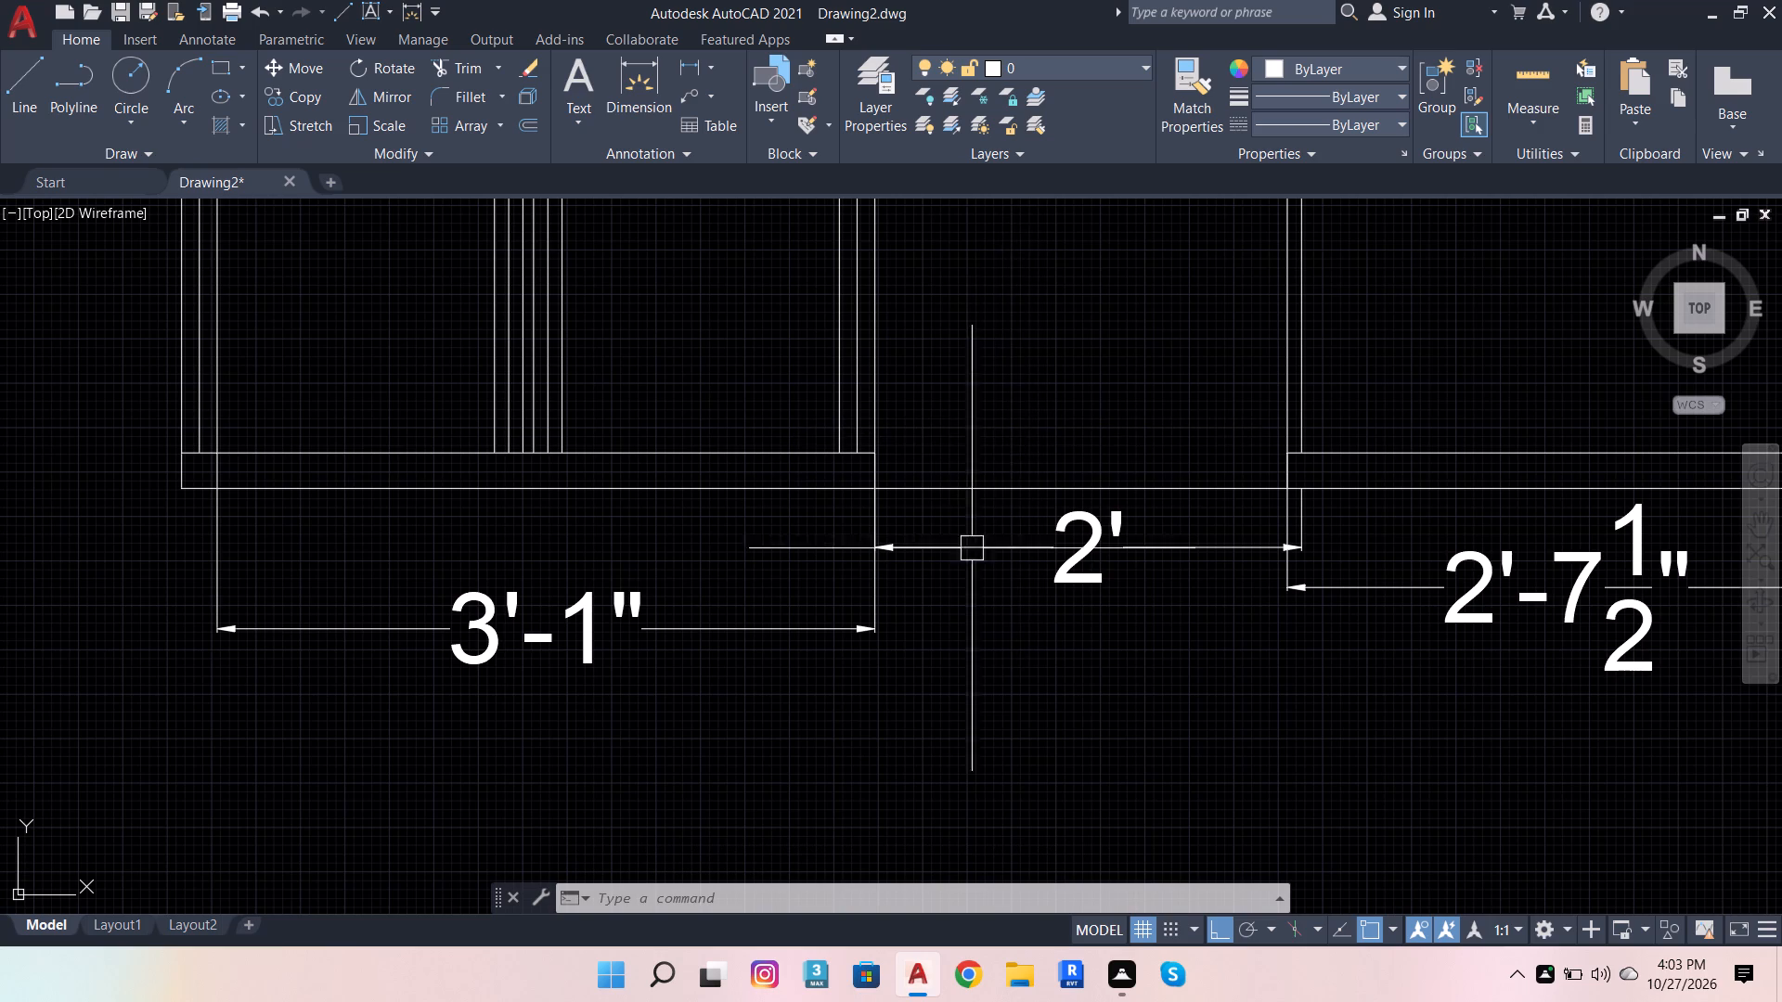
# Dimension the clear widths of the left bay's two bottom compartments, placing both dimensions in one row between the base and the overall bay dimension.
pyautogui.scroll(-1, 1005, 681)
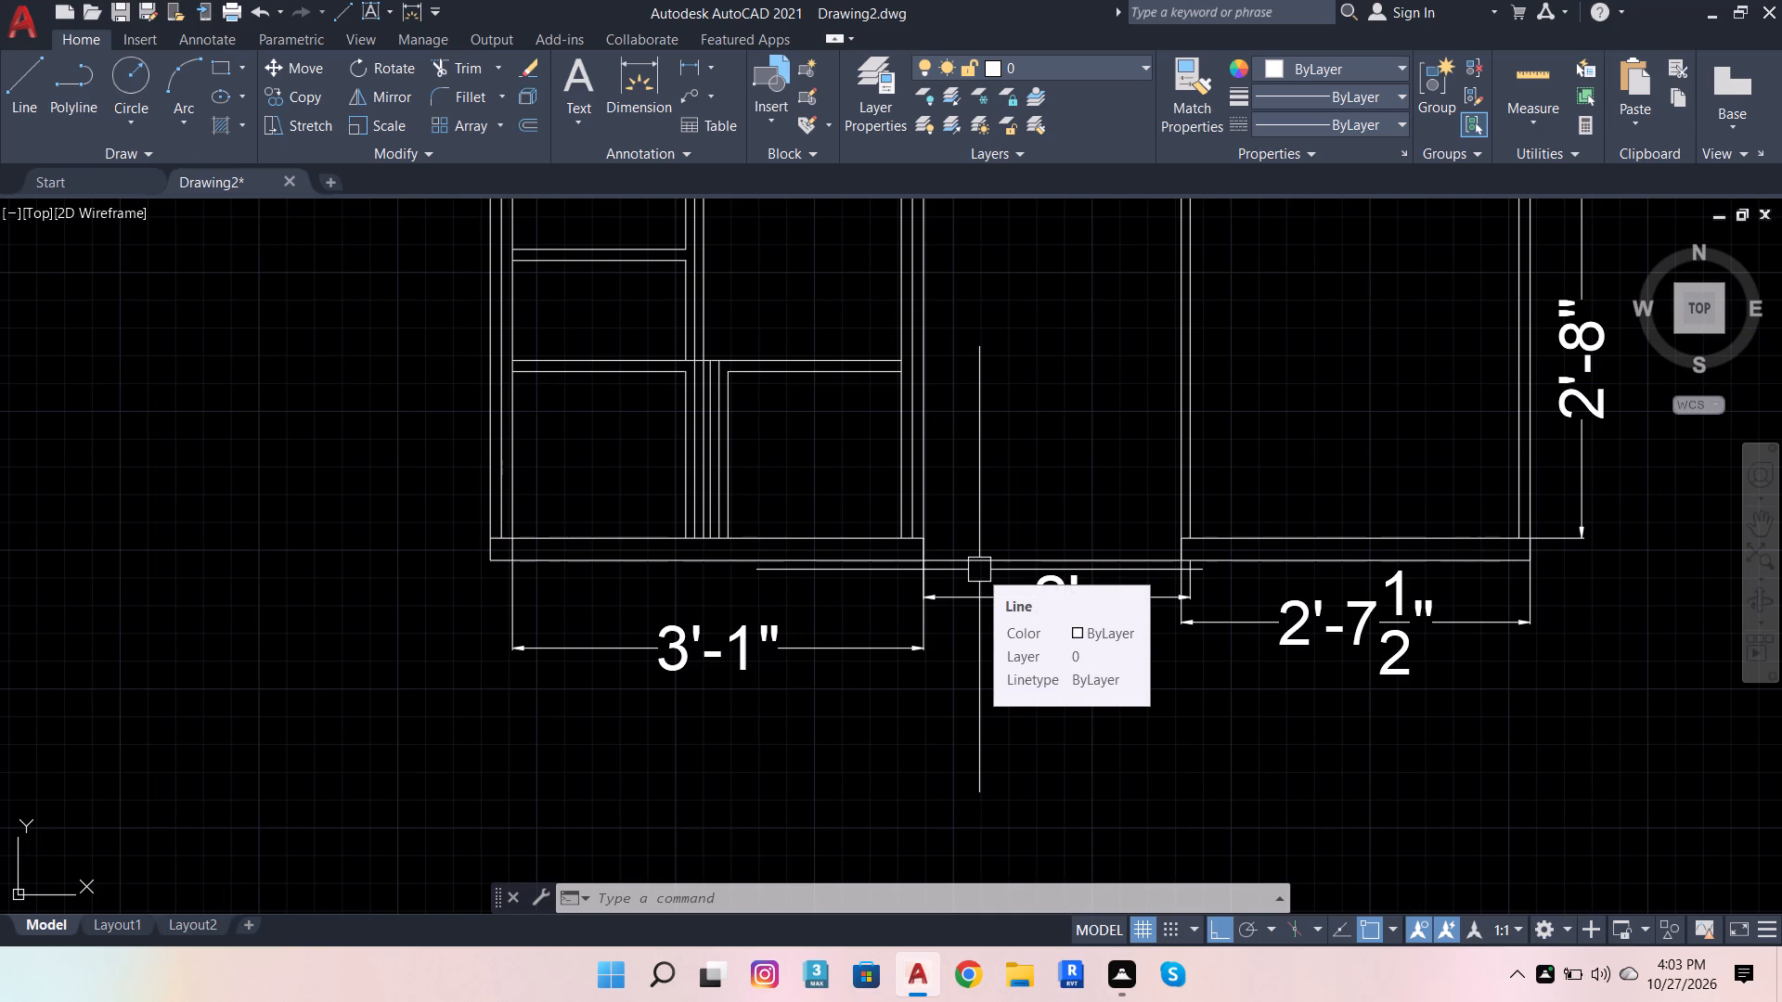
pyautogui.click(619, 71)
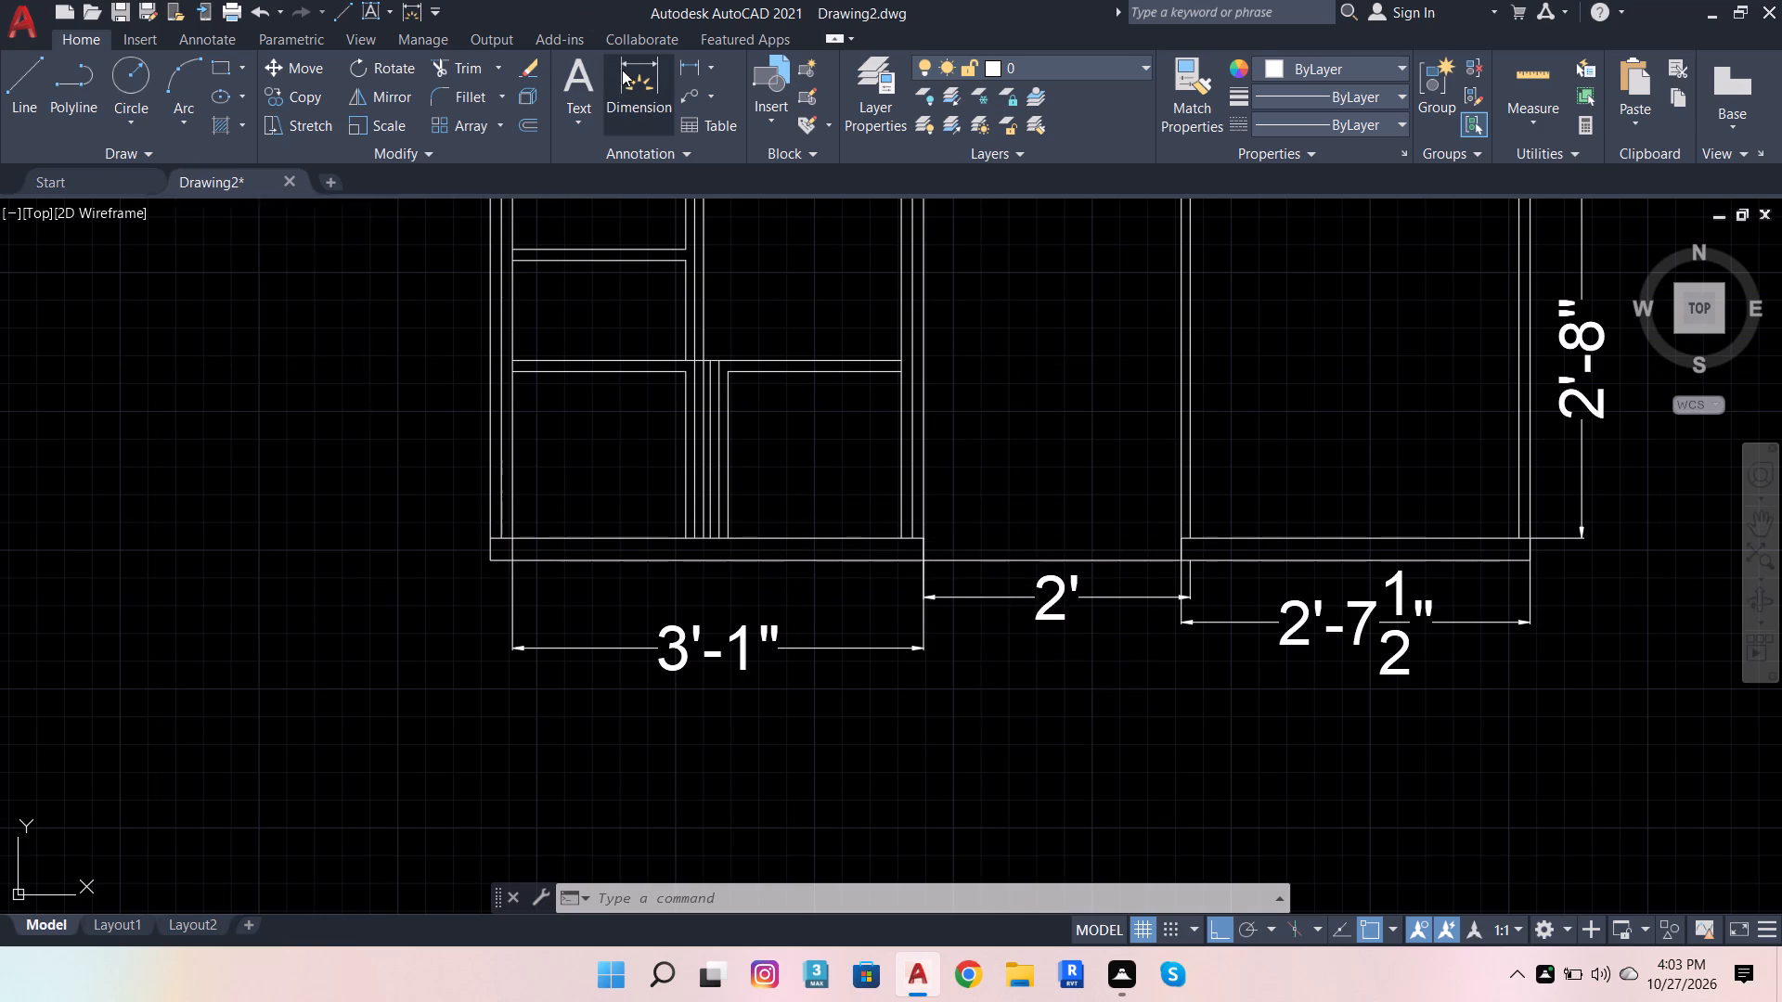
pyautogui.scroll(1, 648, 512)
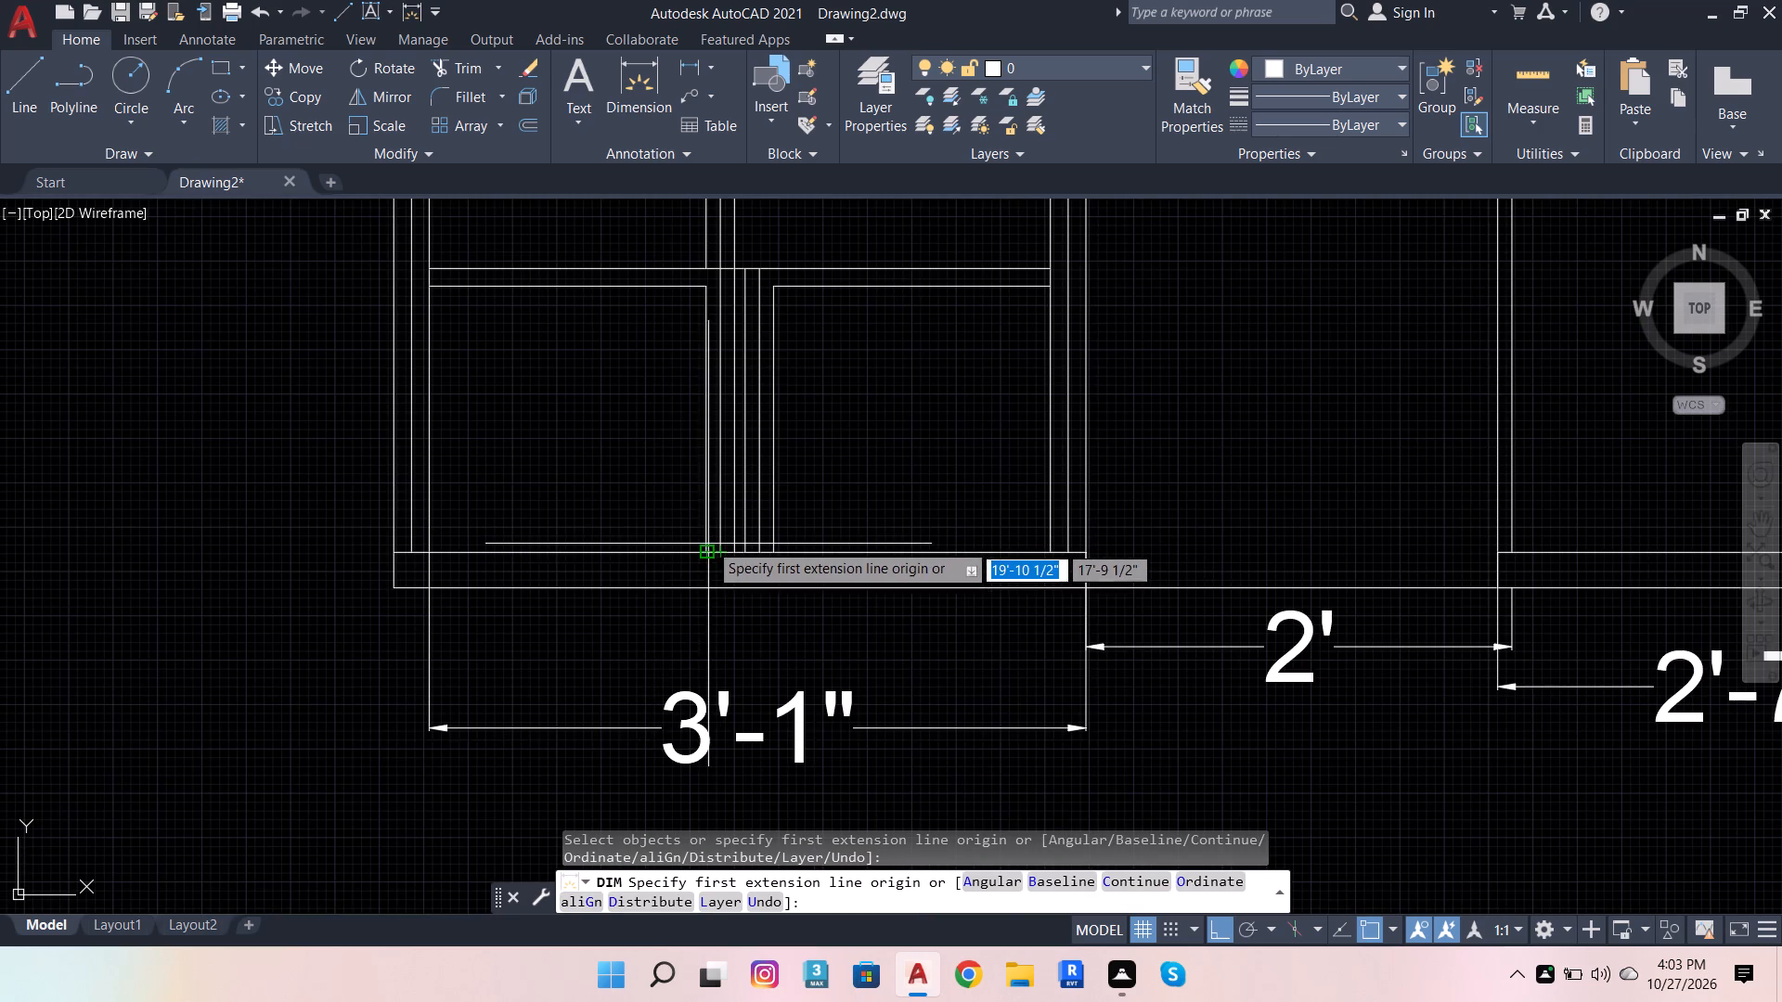
pyautogui.click(708, 542)
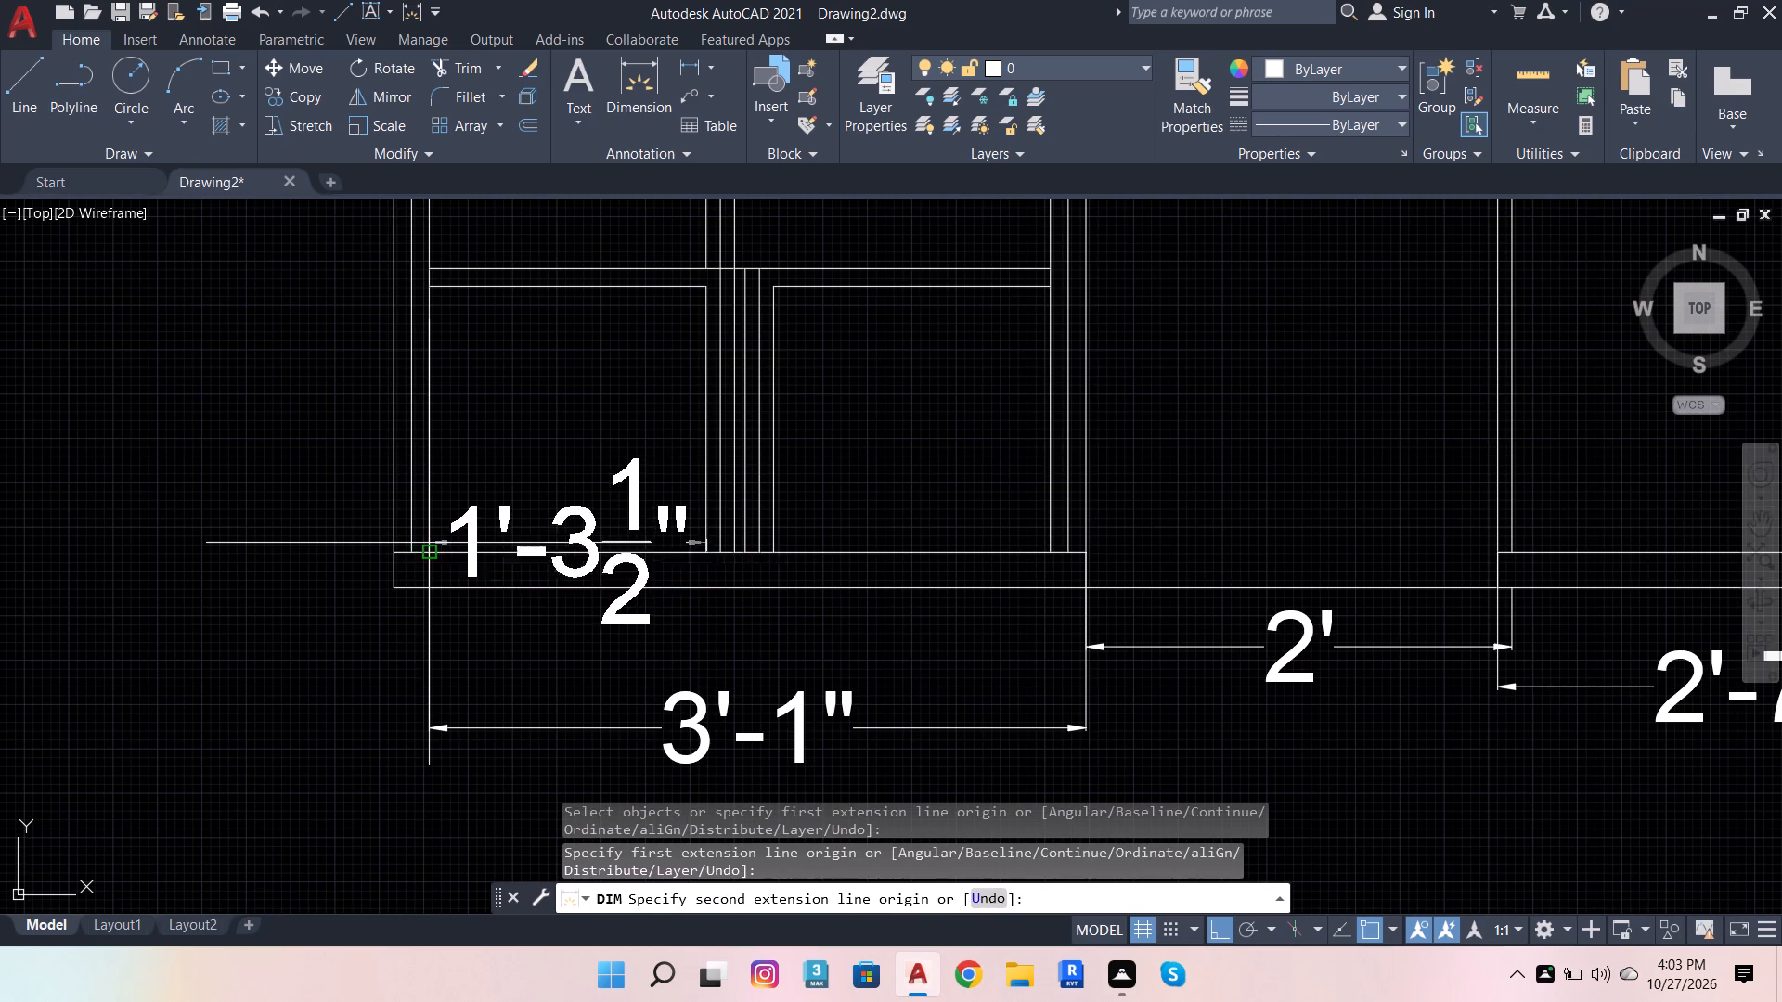
pyautogui.click(429, 543)
pyautogui.click(466, 610)
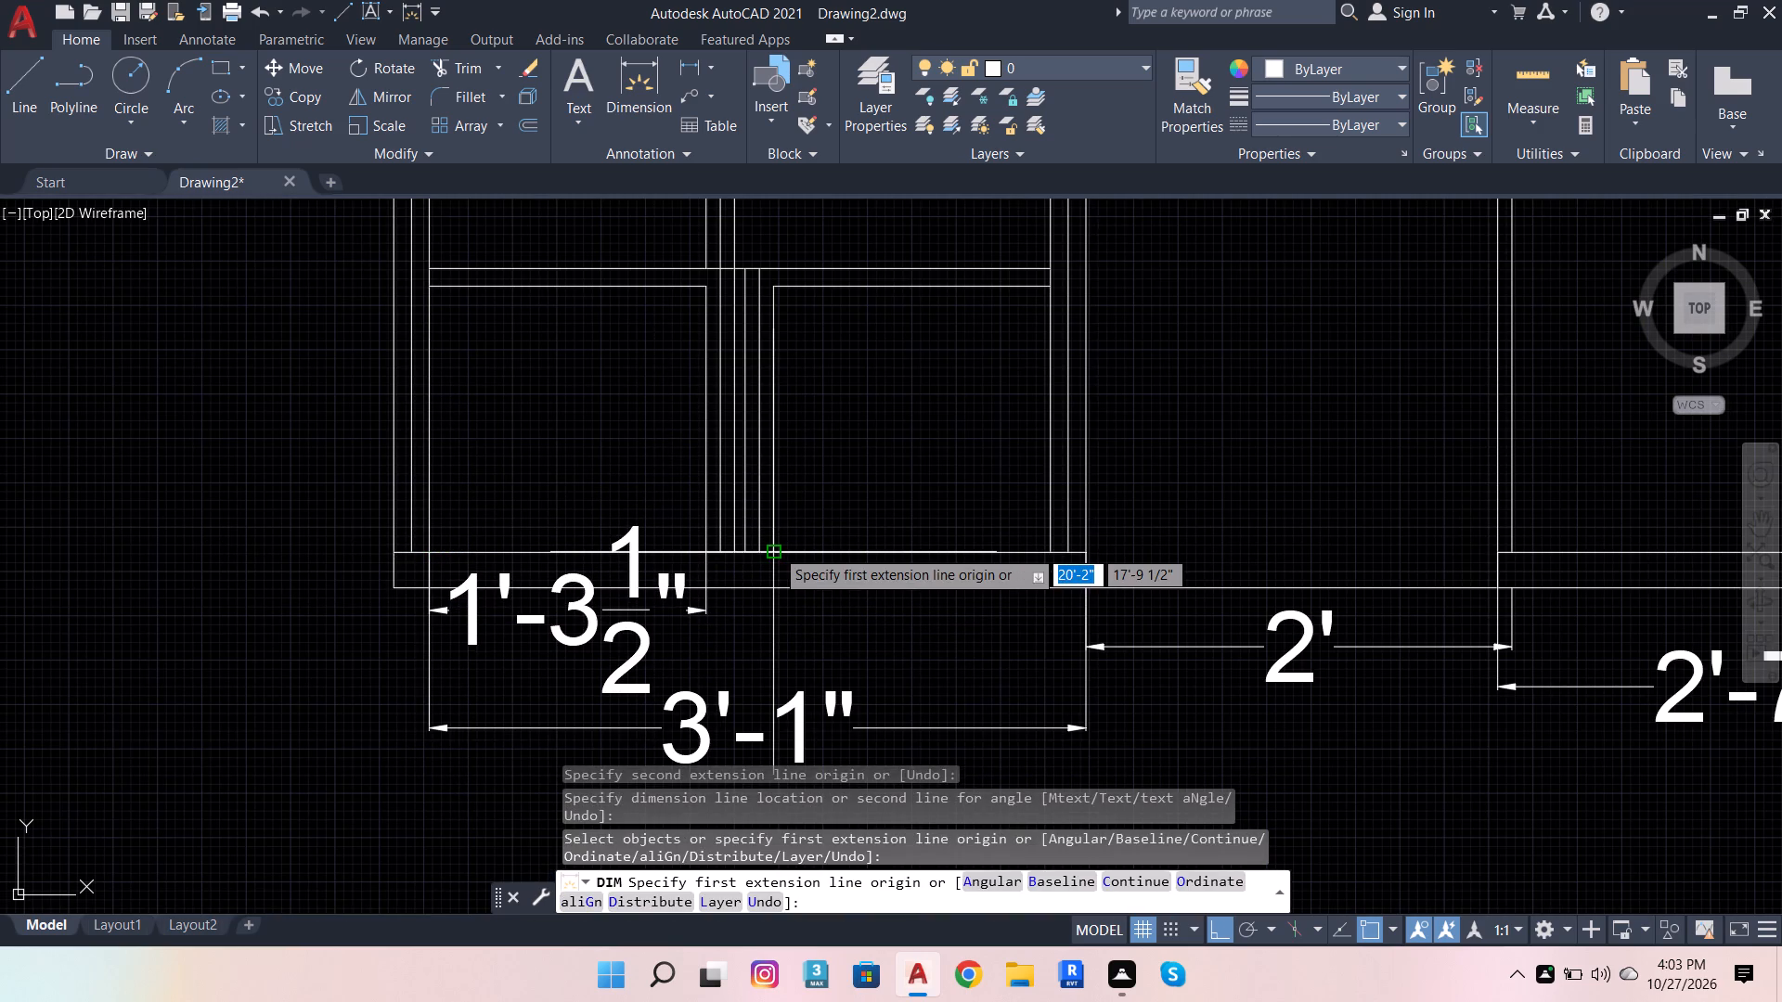
pyautogui.click(775, 548)
pyautogui.click(1056, 544)
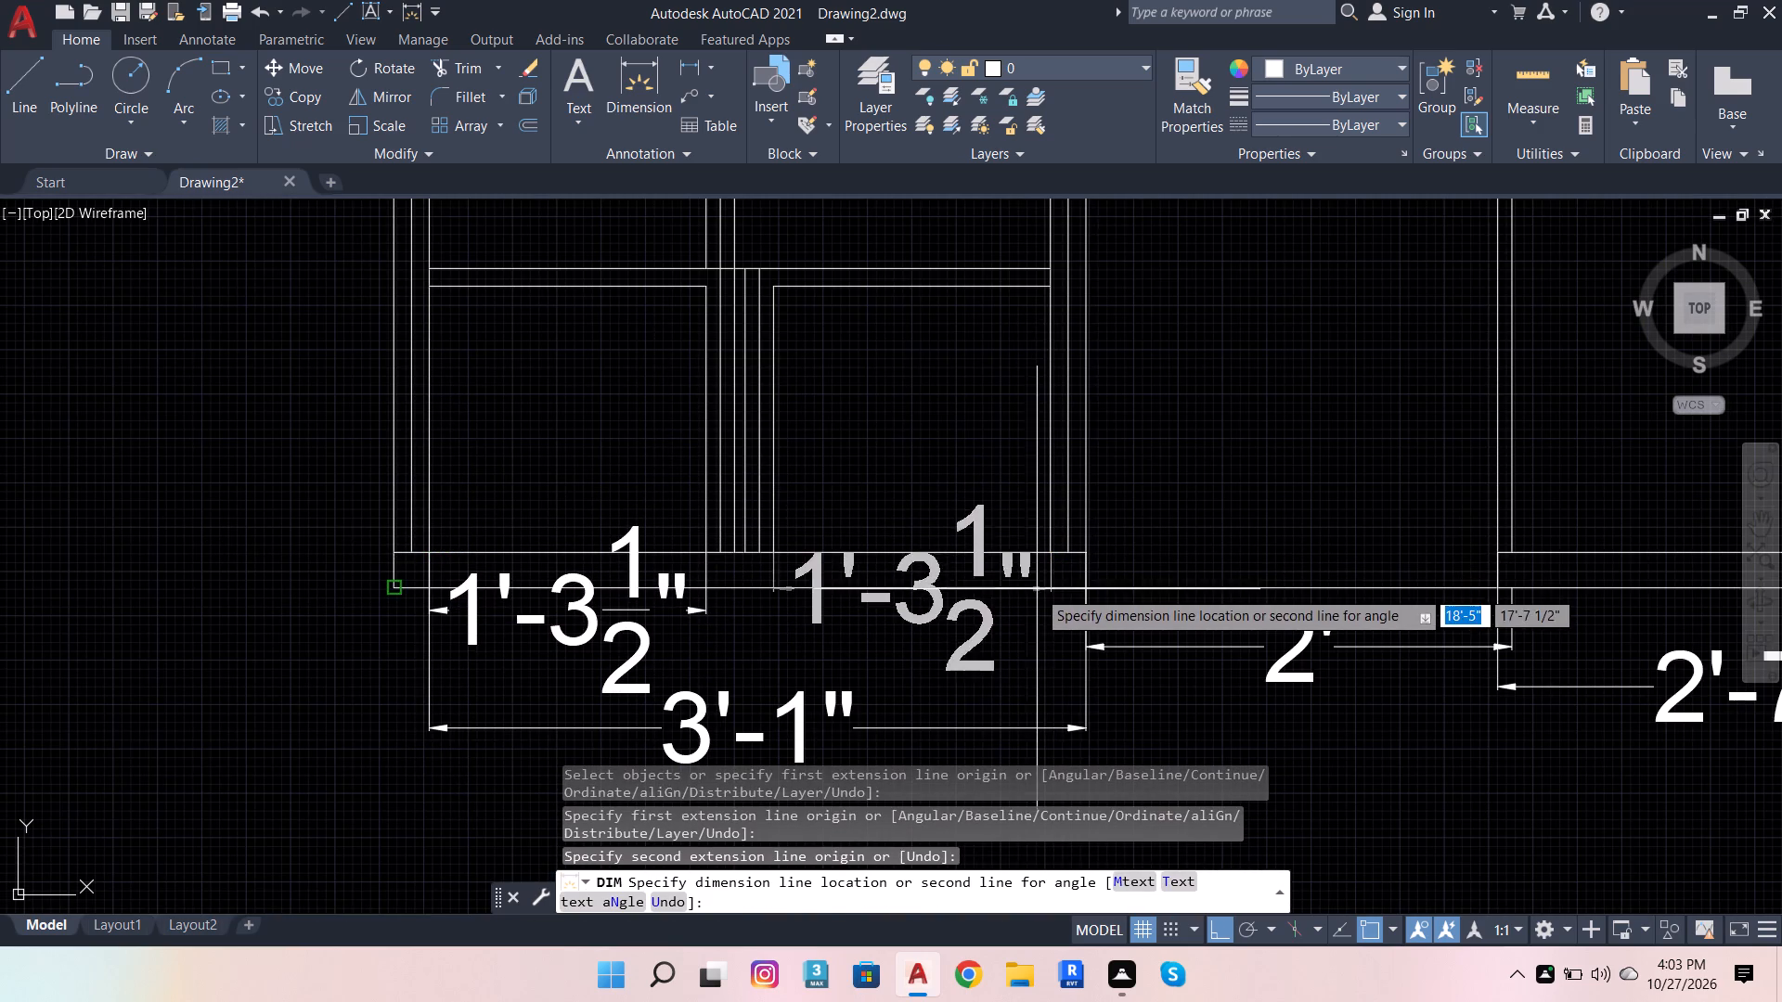
pyautogui.click(704, 614)
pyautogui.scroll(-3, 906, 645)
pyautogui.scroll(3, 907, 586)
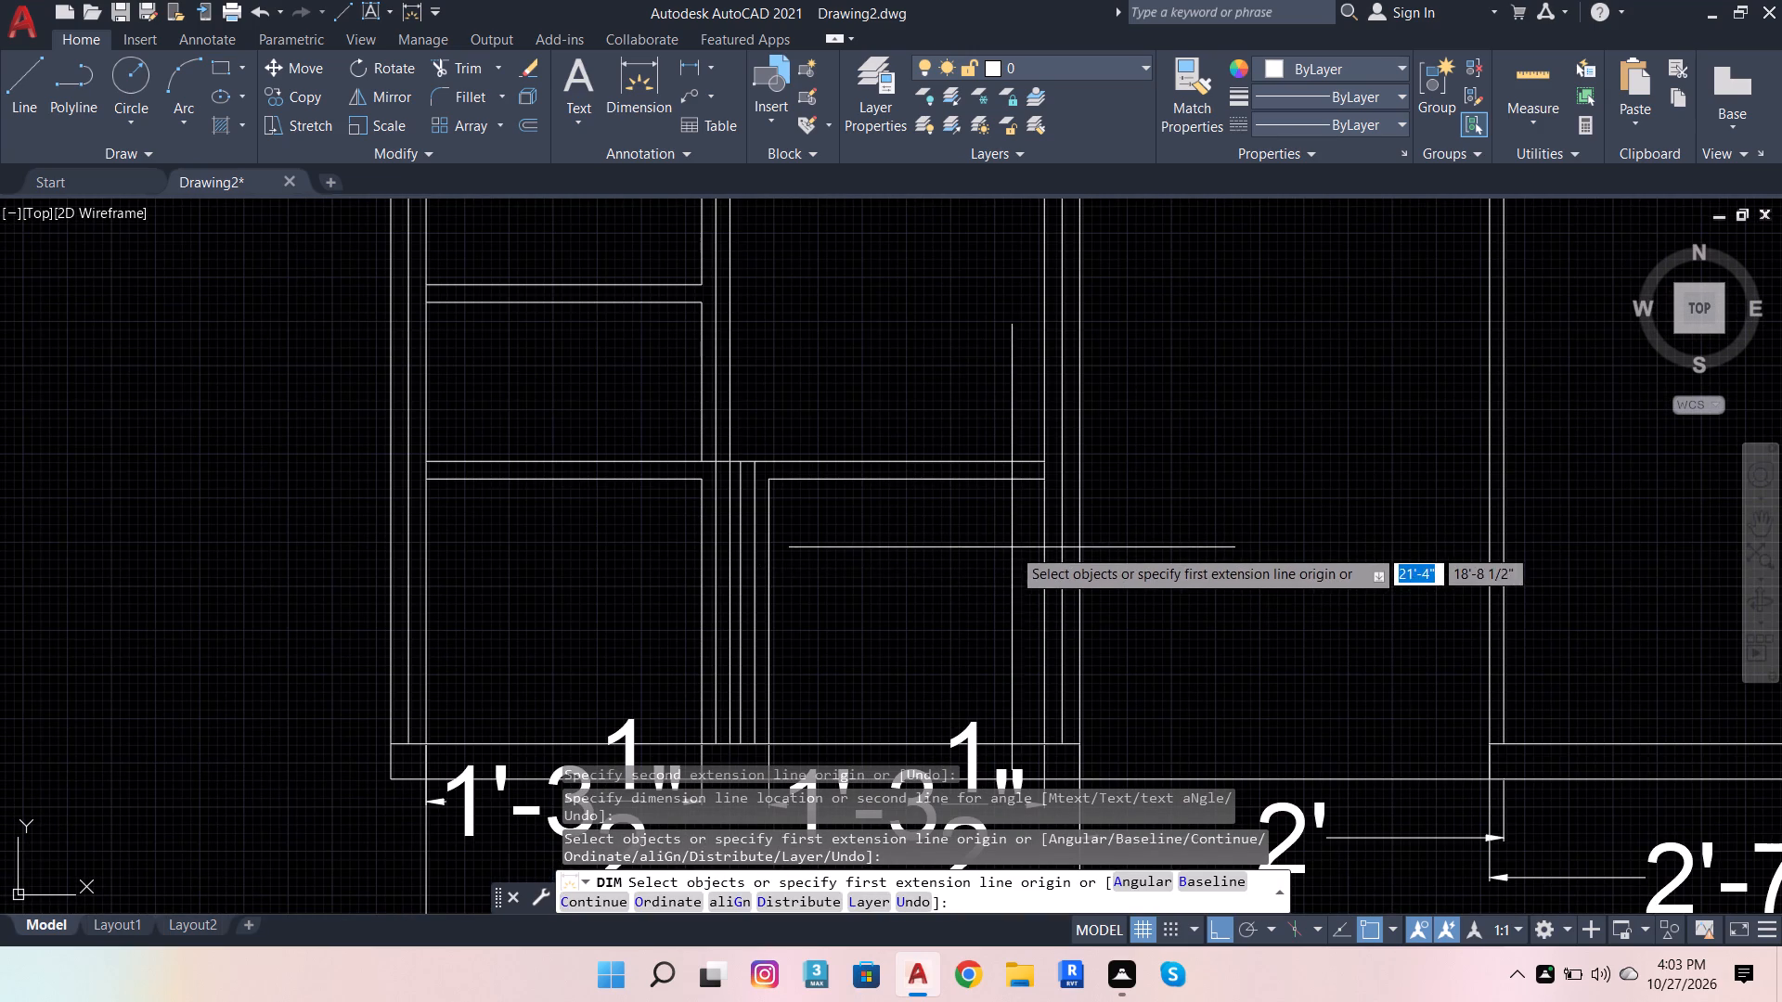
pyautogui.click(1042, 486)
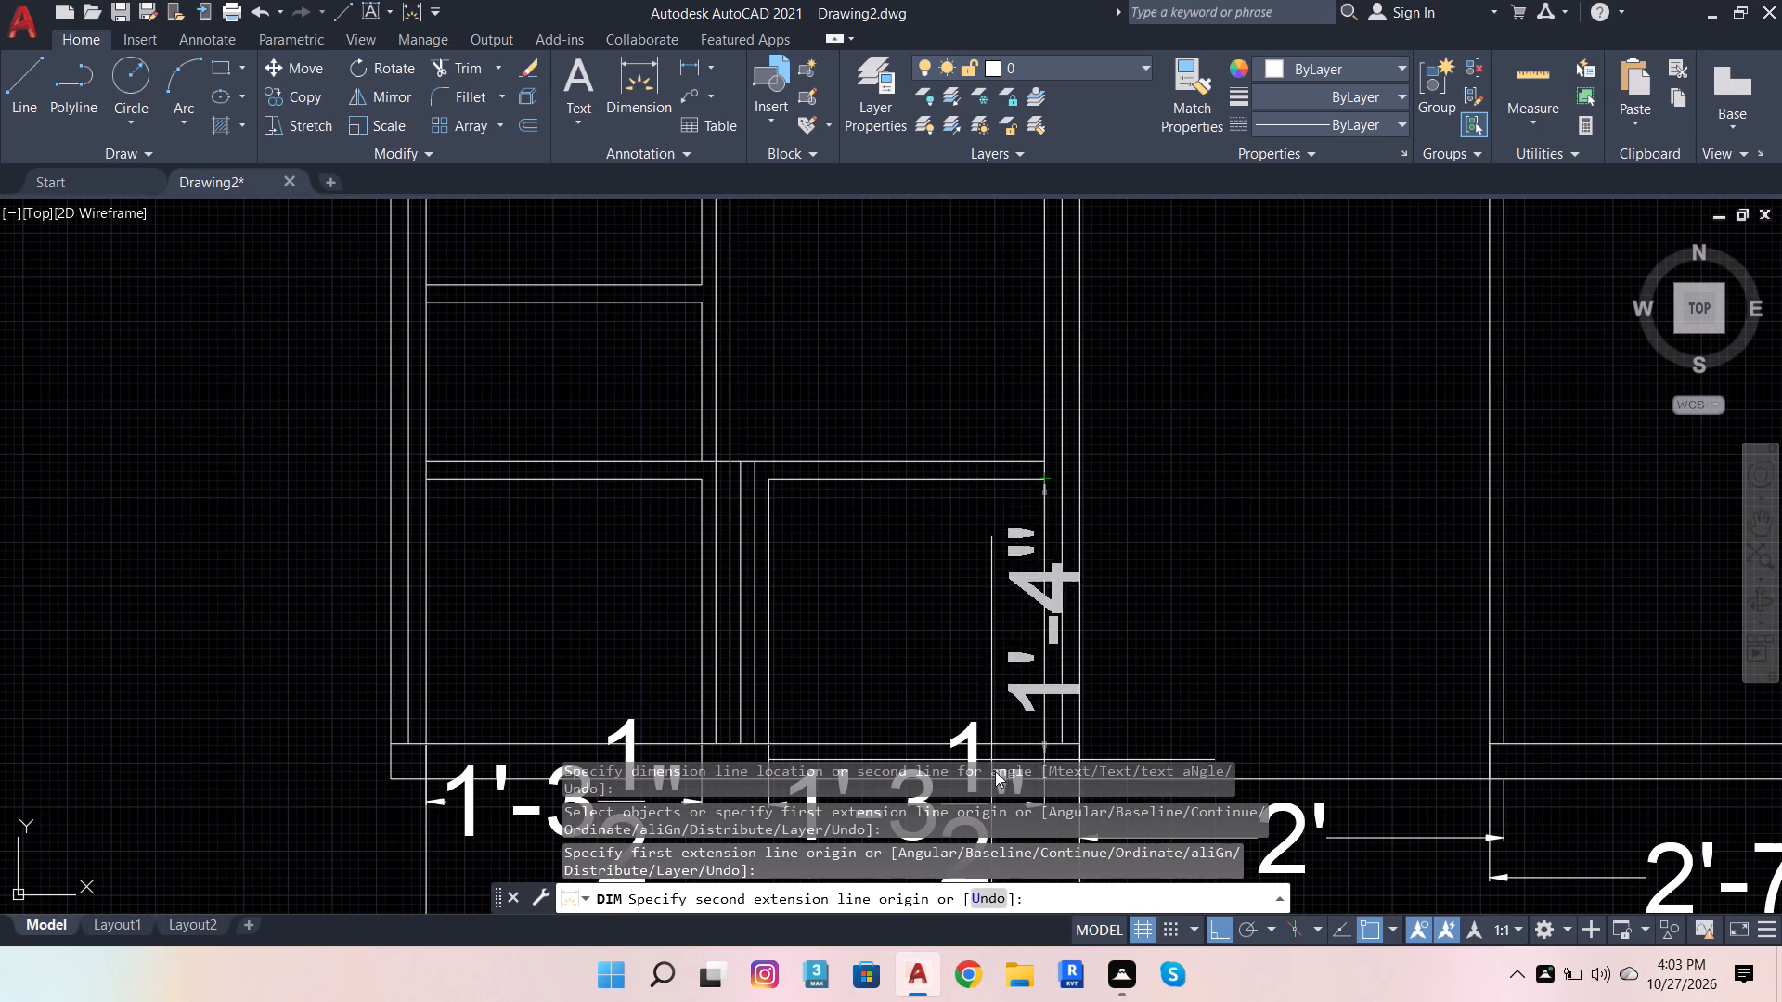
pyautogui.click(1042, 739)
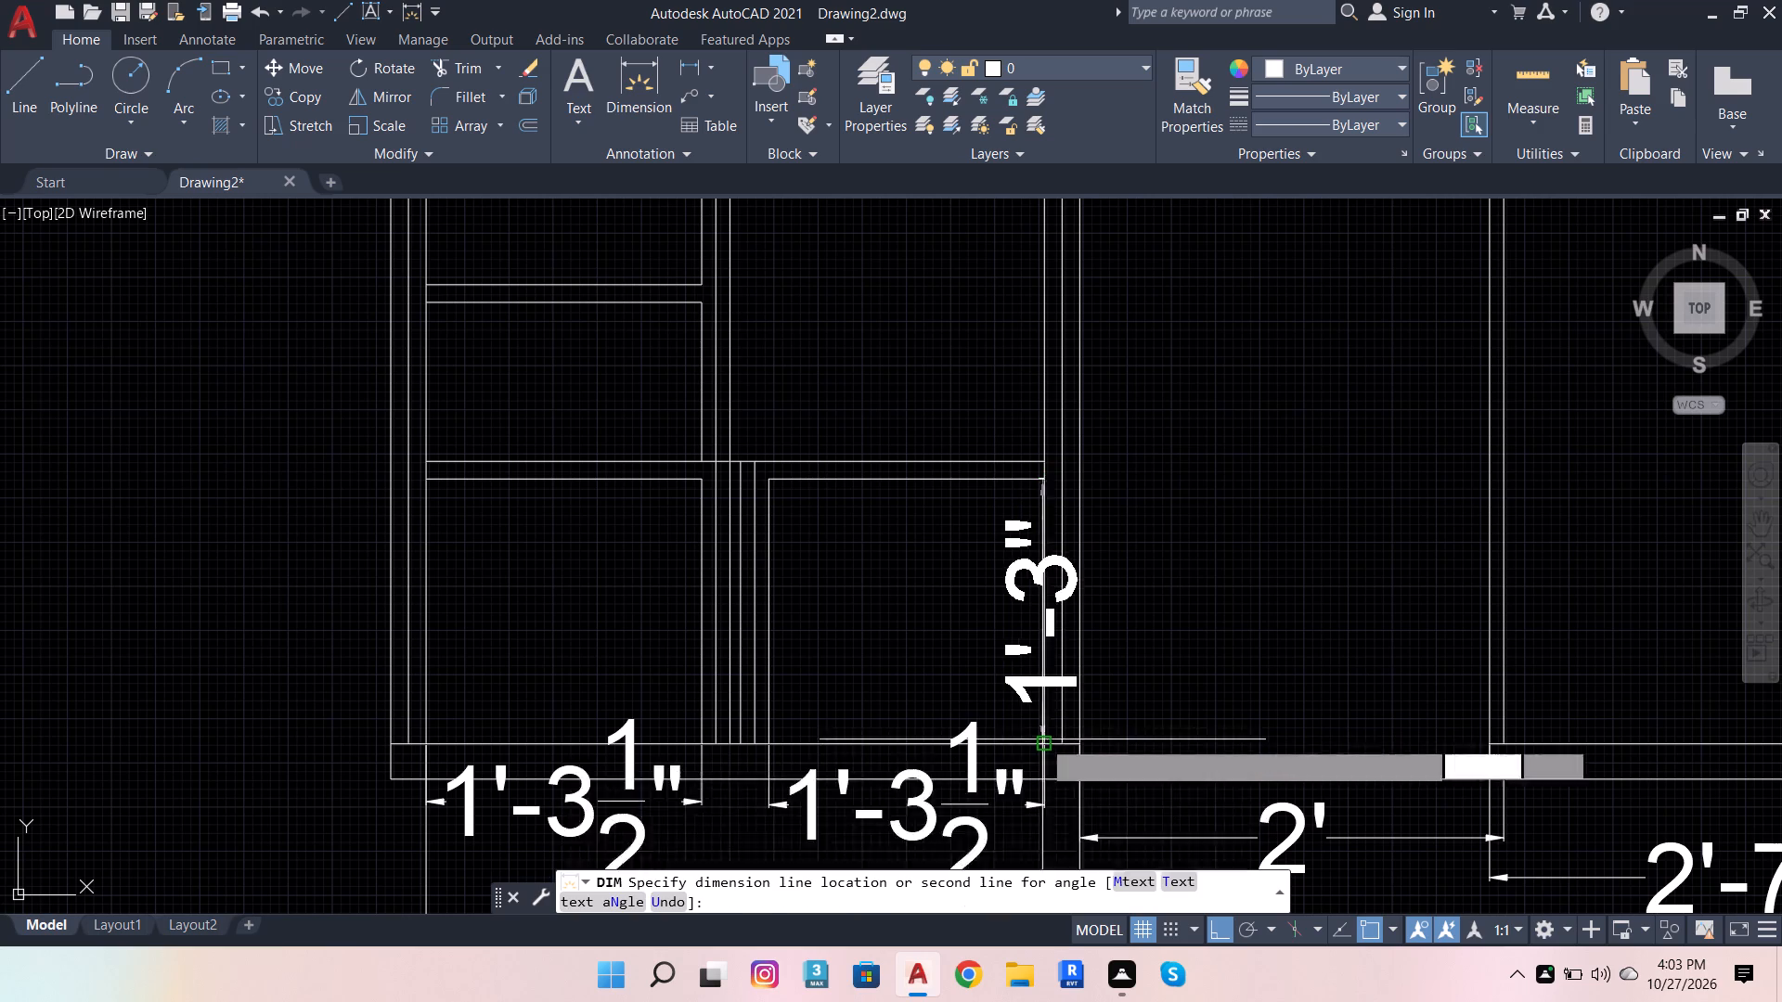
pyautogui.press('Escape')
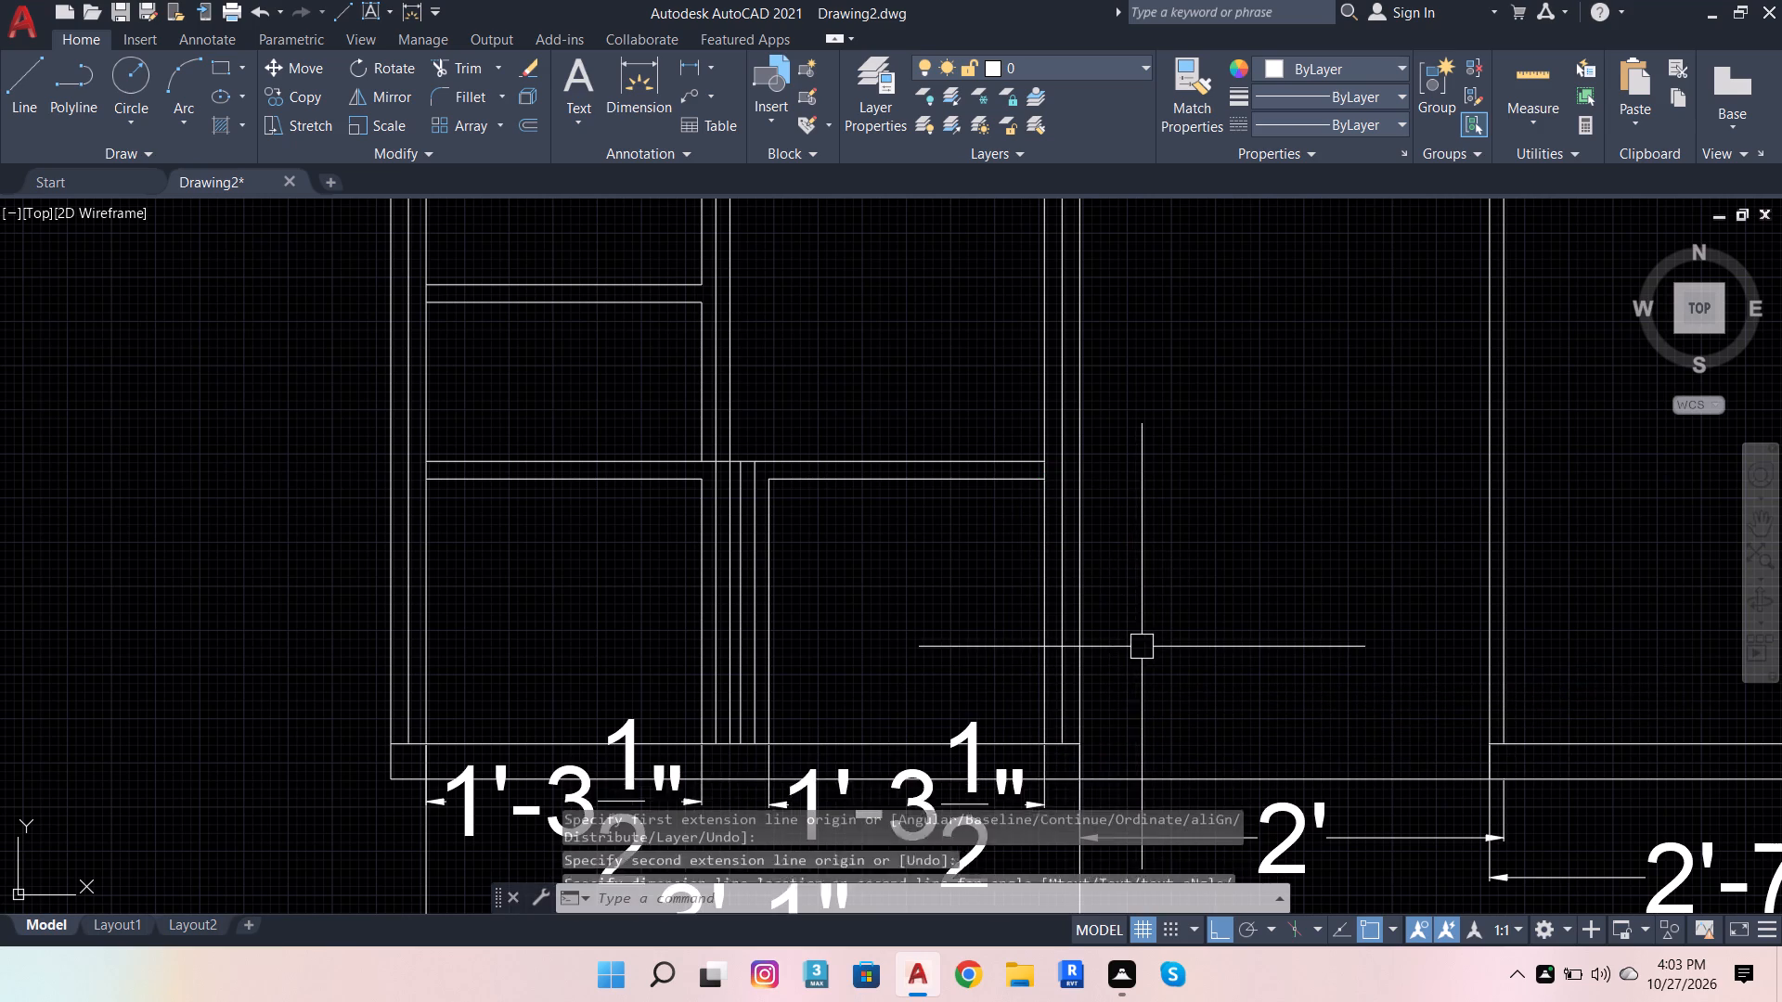
# Dimension the height from the base's top line to the top of the left bay's lowest shelf, placing it inside the middle bay.
pyautogui.click(646, 107)
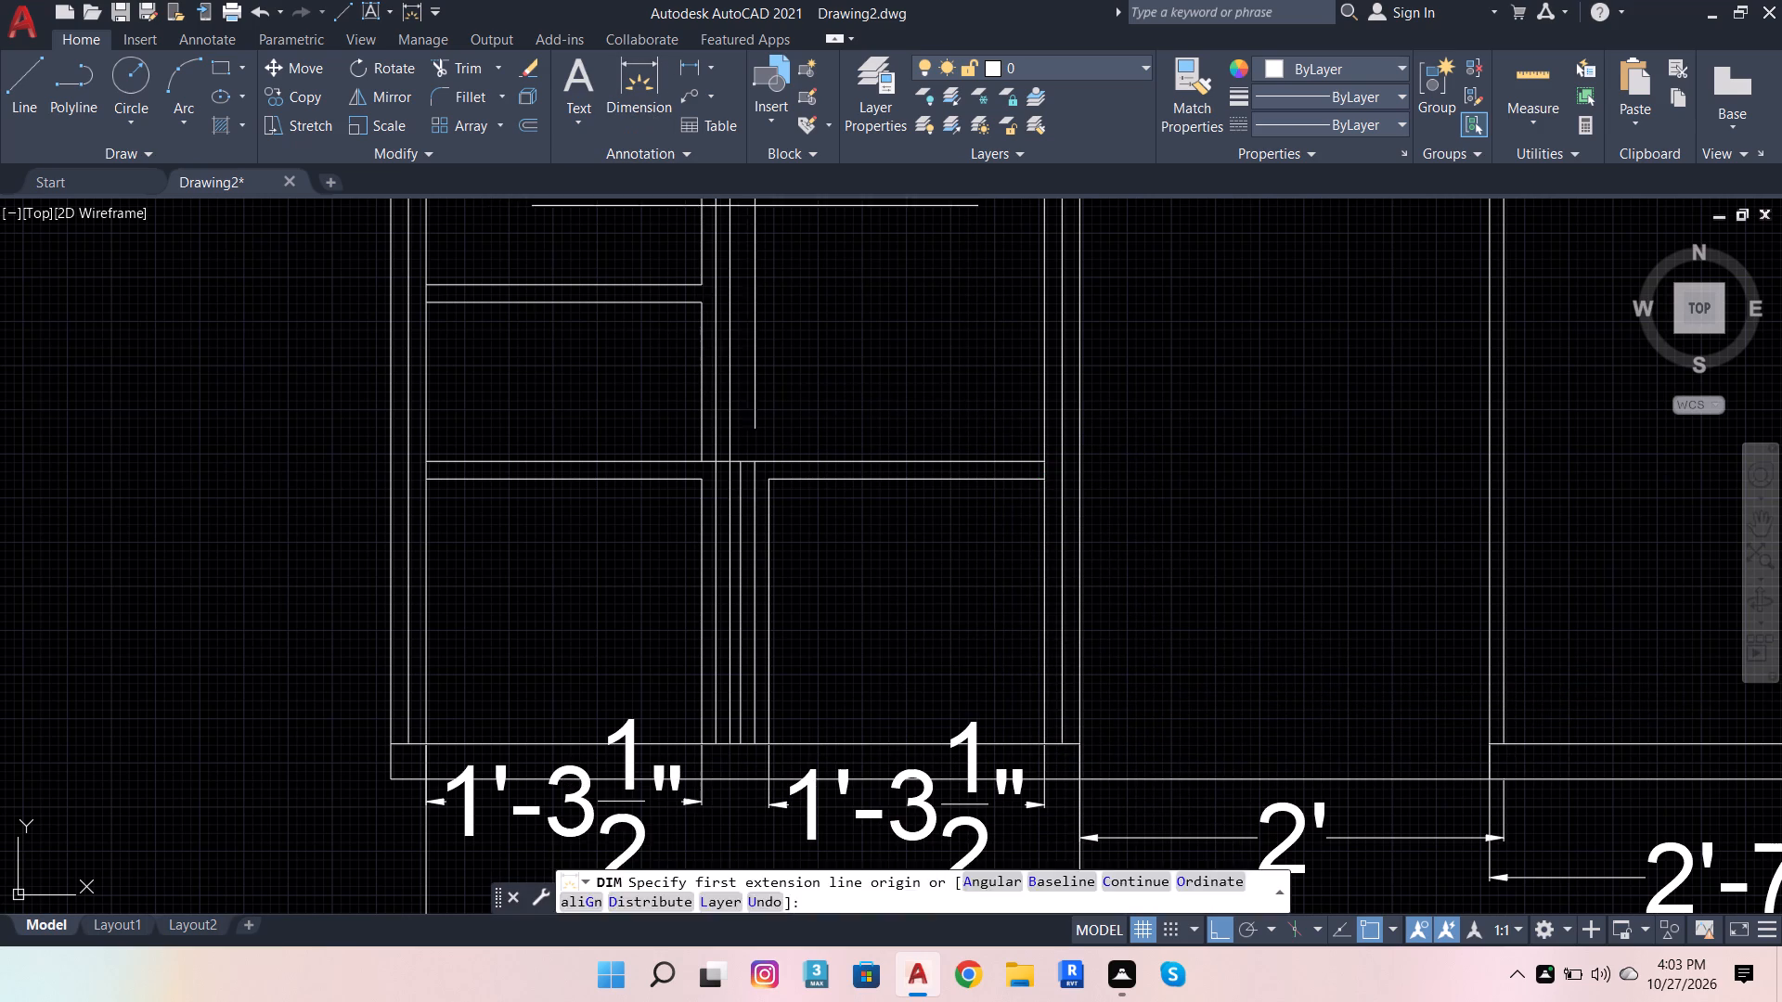
pyautogui.click(1041, 465)
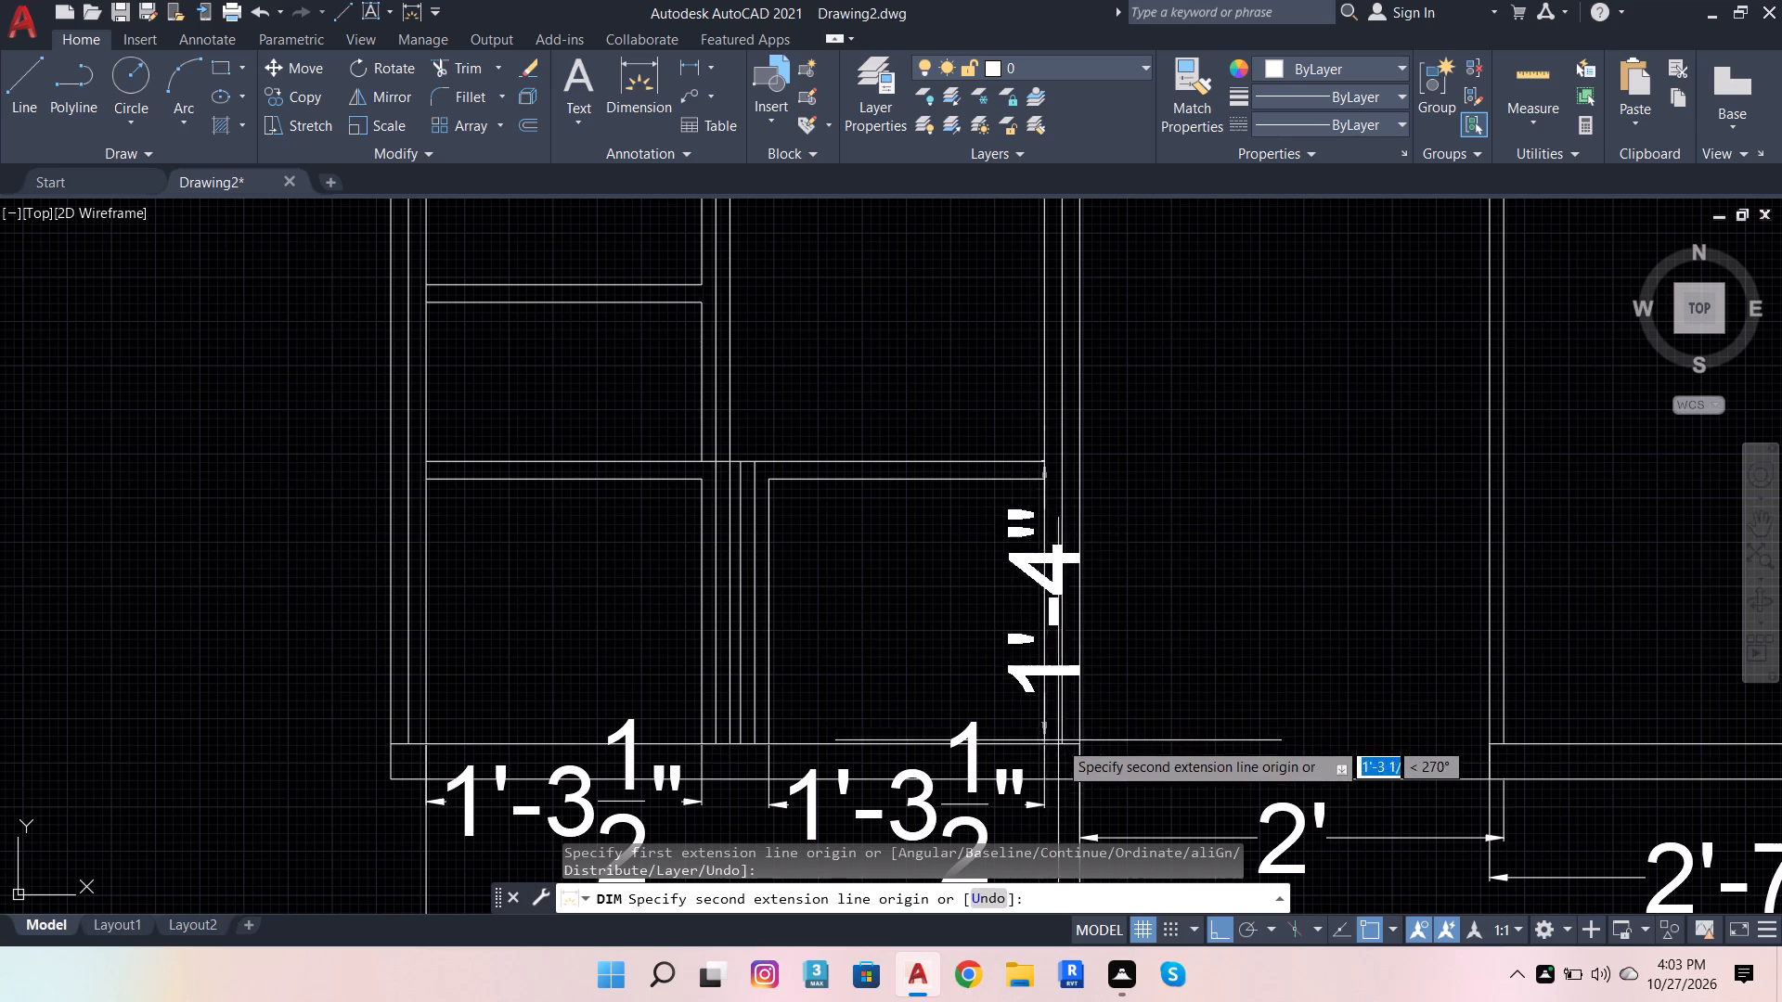
pyautogui.click(1043, 748)
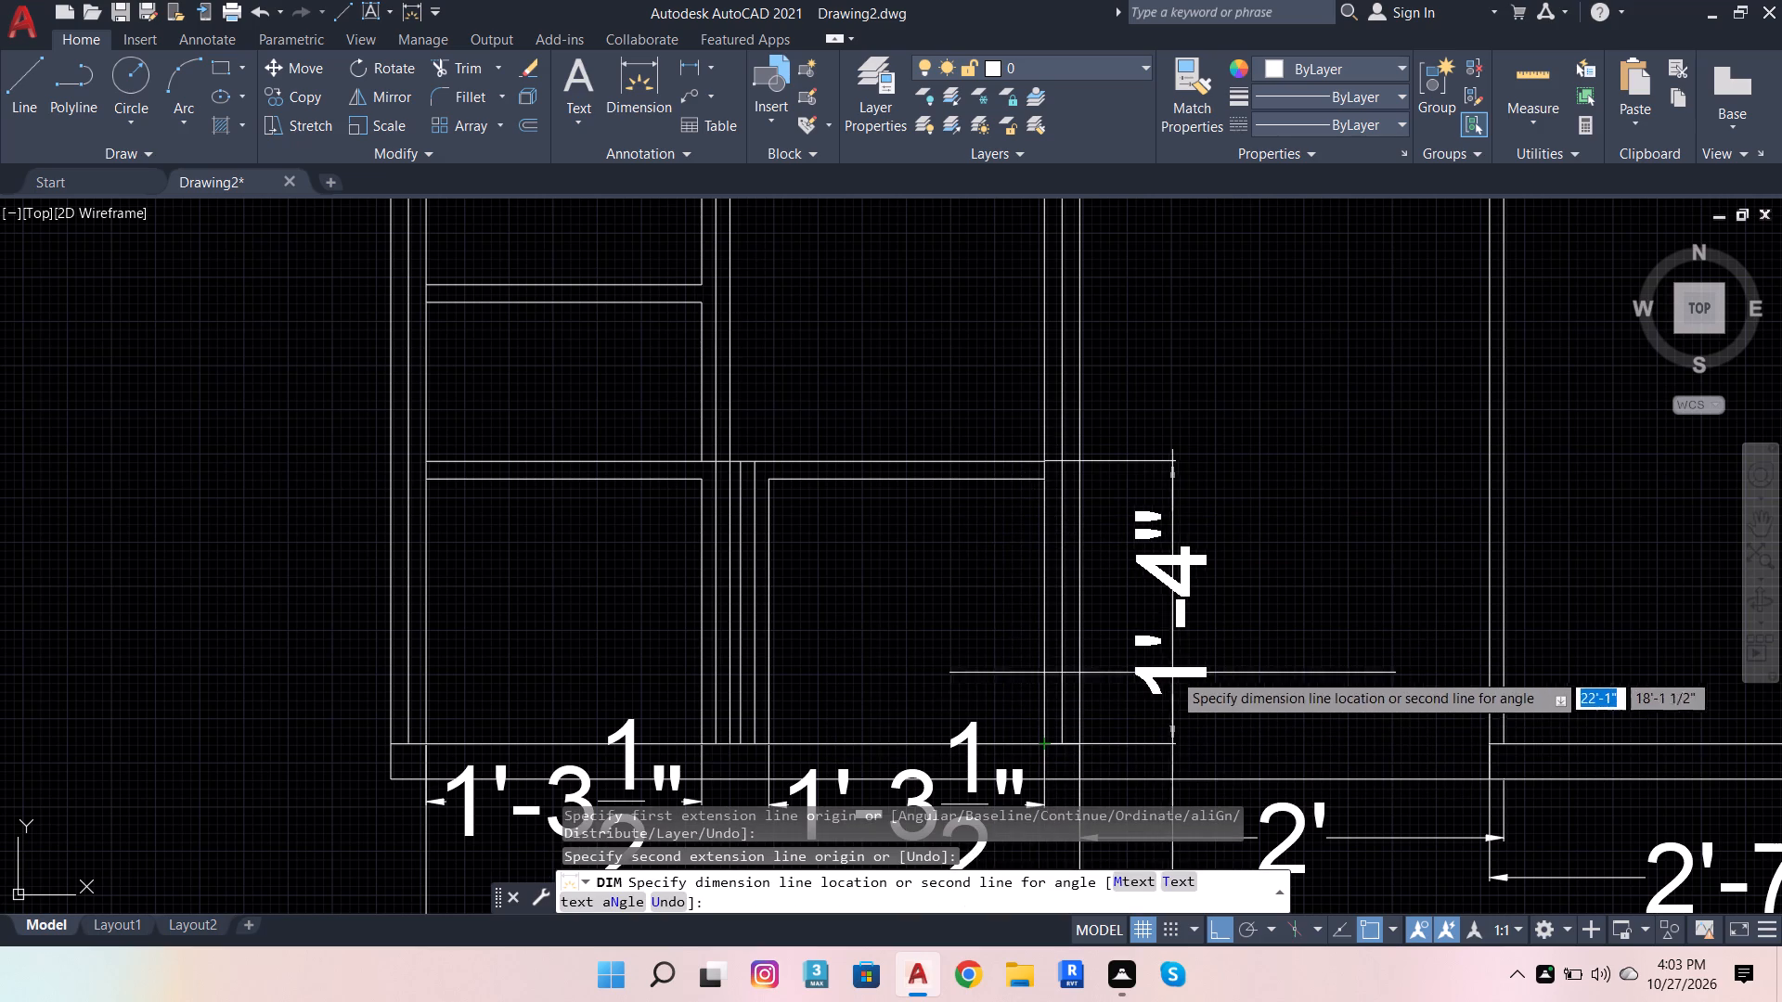
pyautogui.click(1174, 669)
# Dimension the left bay's height from the top of the small shelf unit to the underside of the upper shelf, outside the left upright.
pyautogui.scroll(-5, 784, 691)
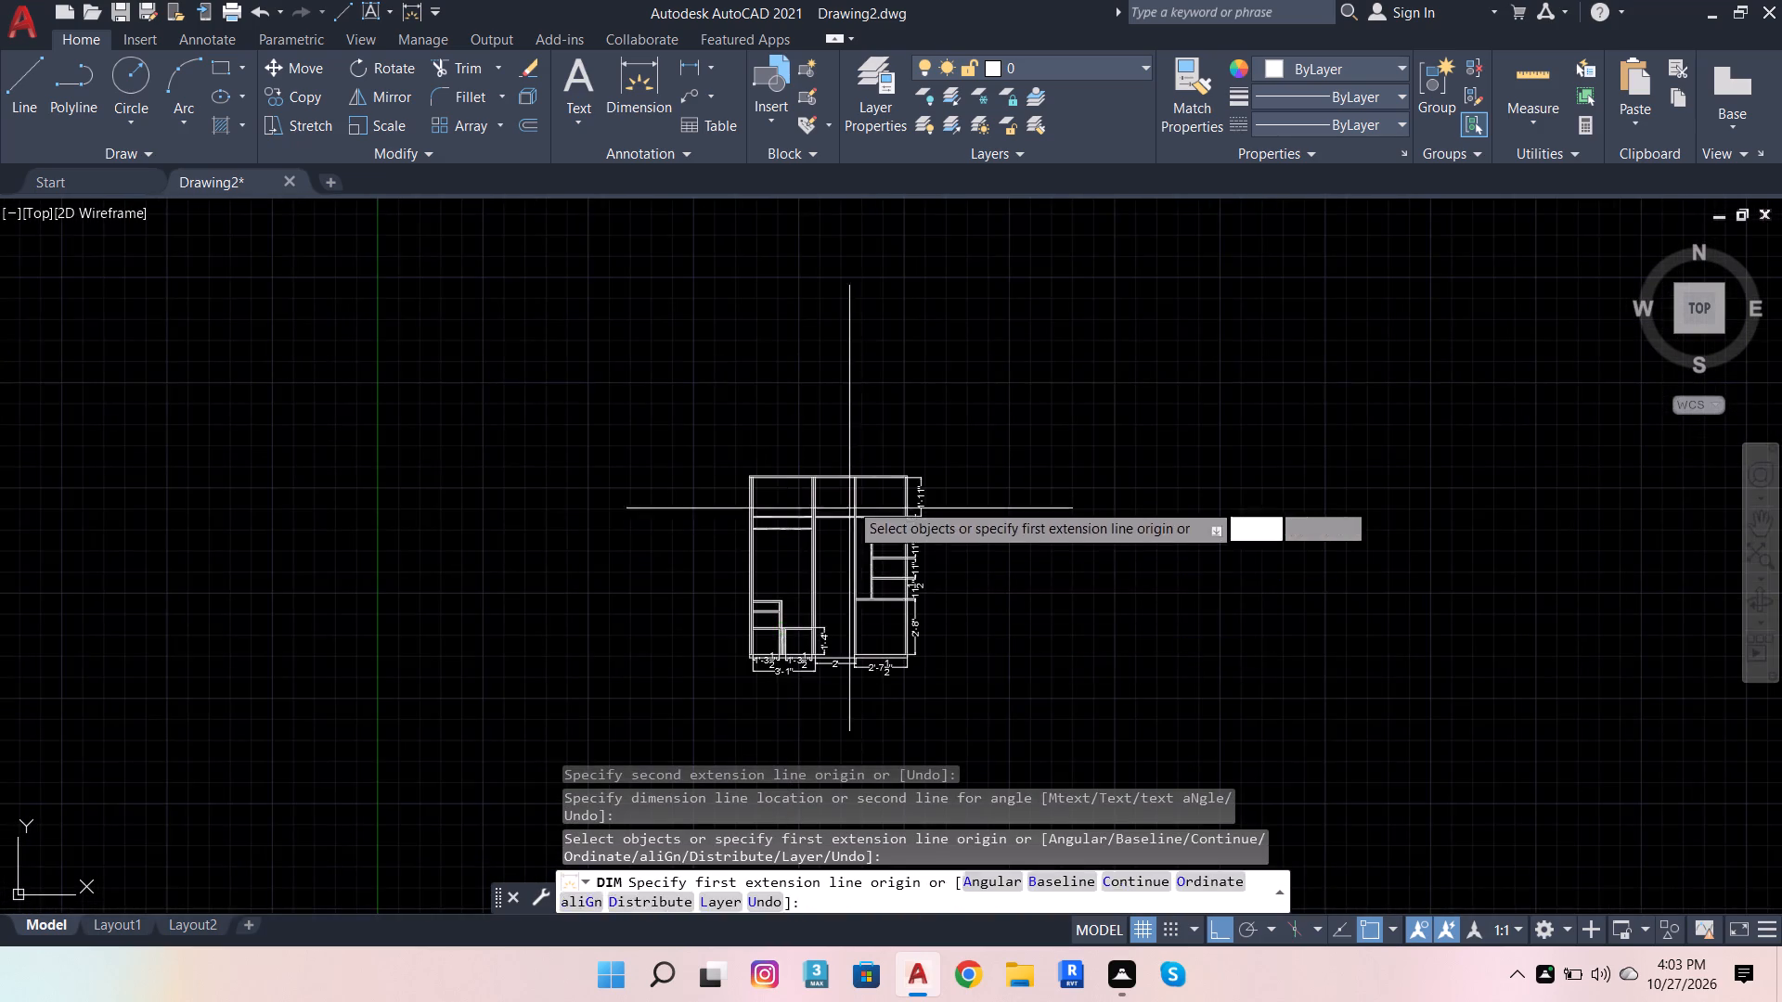
pyautogui.scroll(4, 845, 484)
pyautogui.scroll(-2, 668, 609)
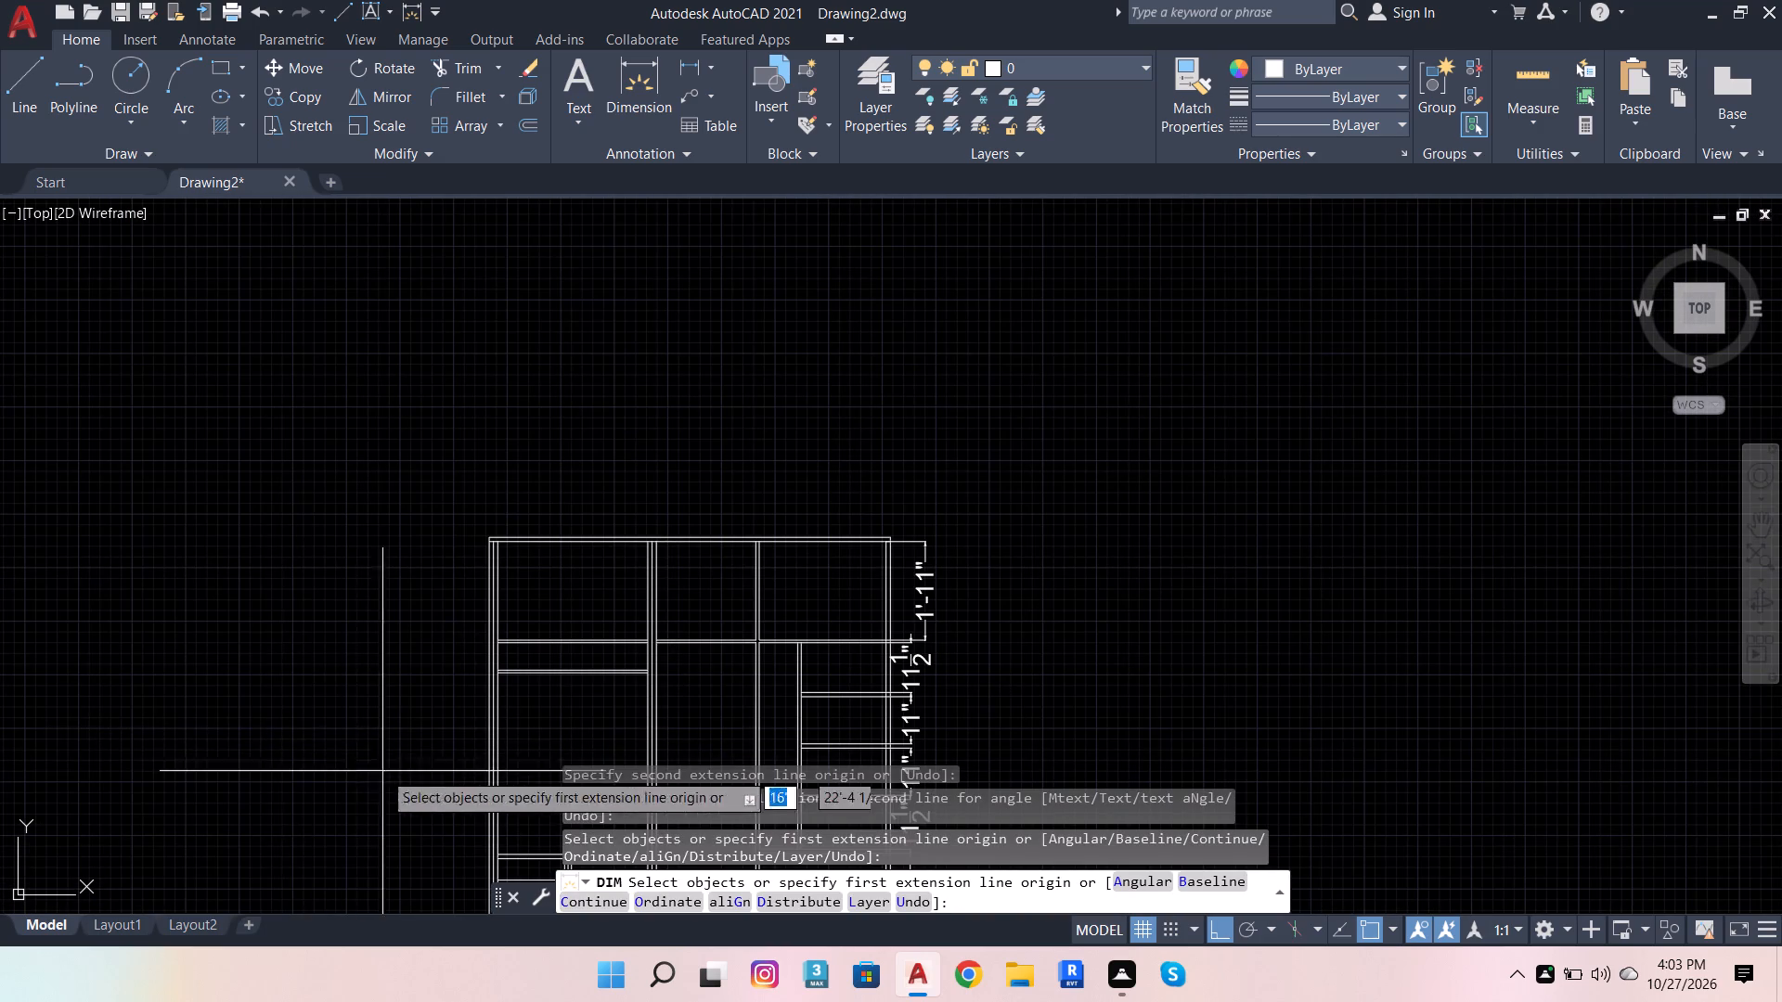
pyautogui.scroll(3, 497, 871)
pyautogui.click(499, 792)
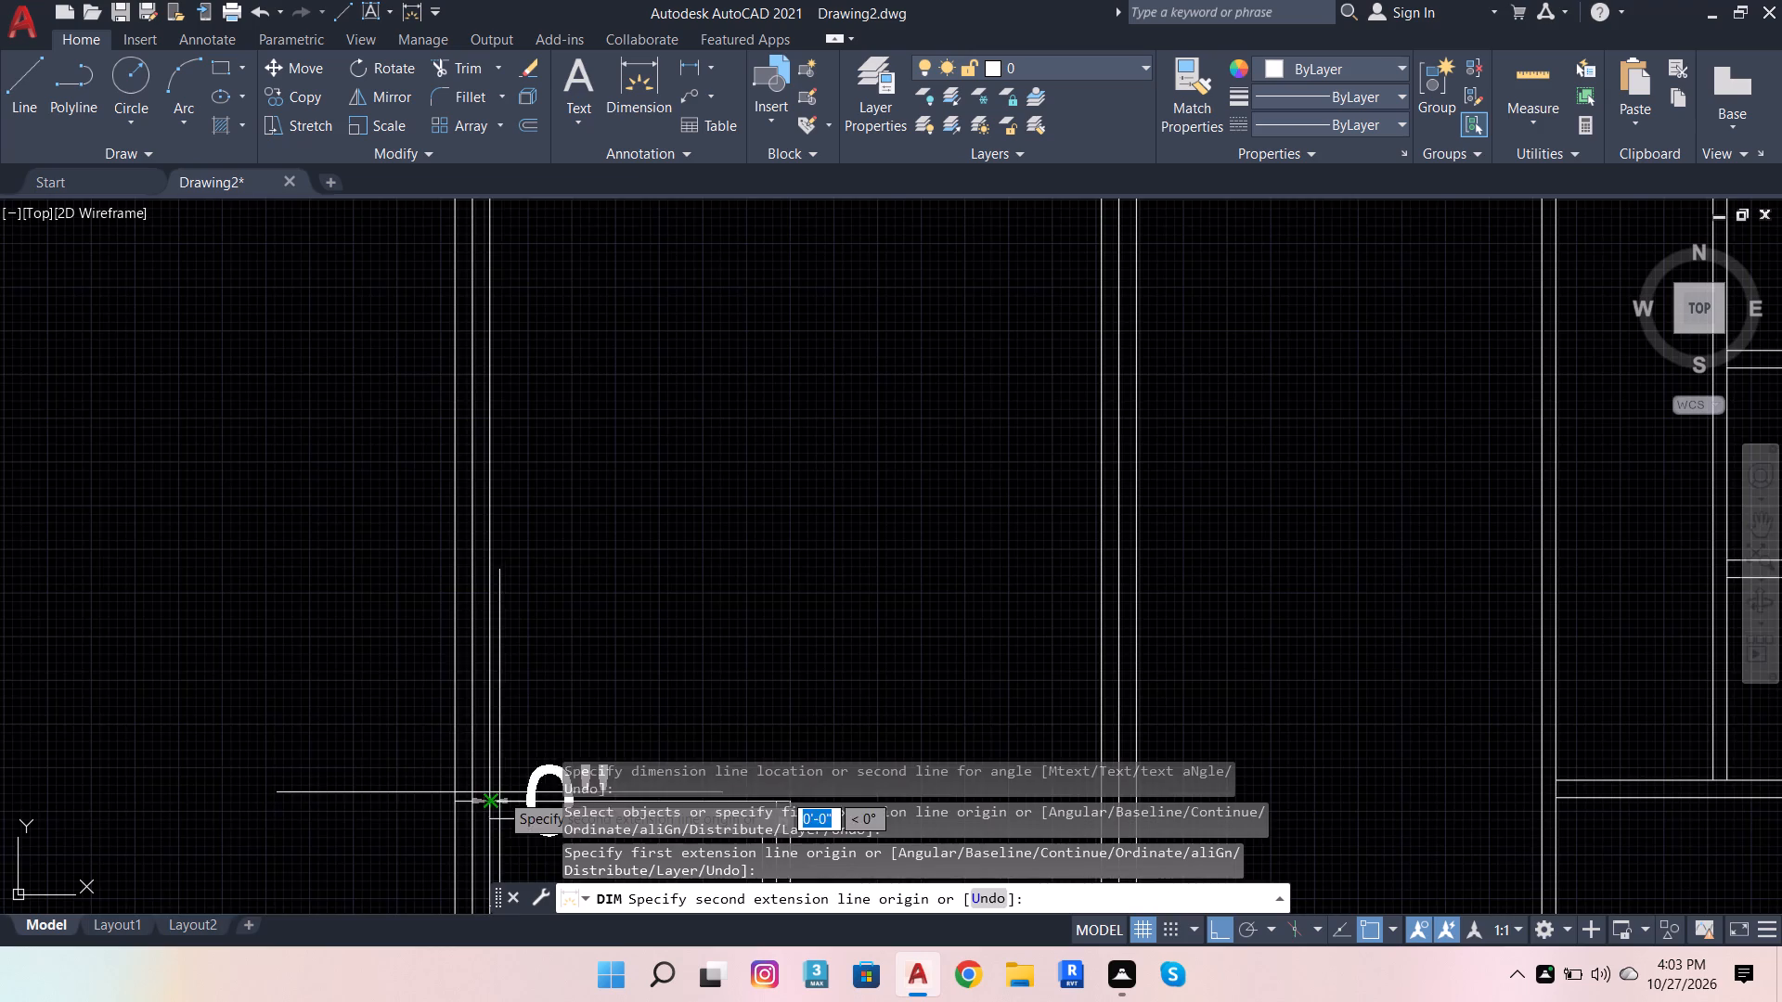
pyautogui.scroll(-3, 524, 761)
pyautogui.scroll(3, 523, 570)
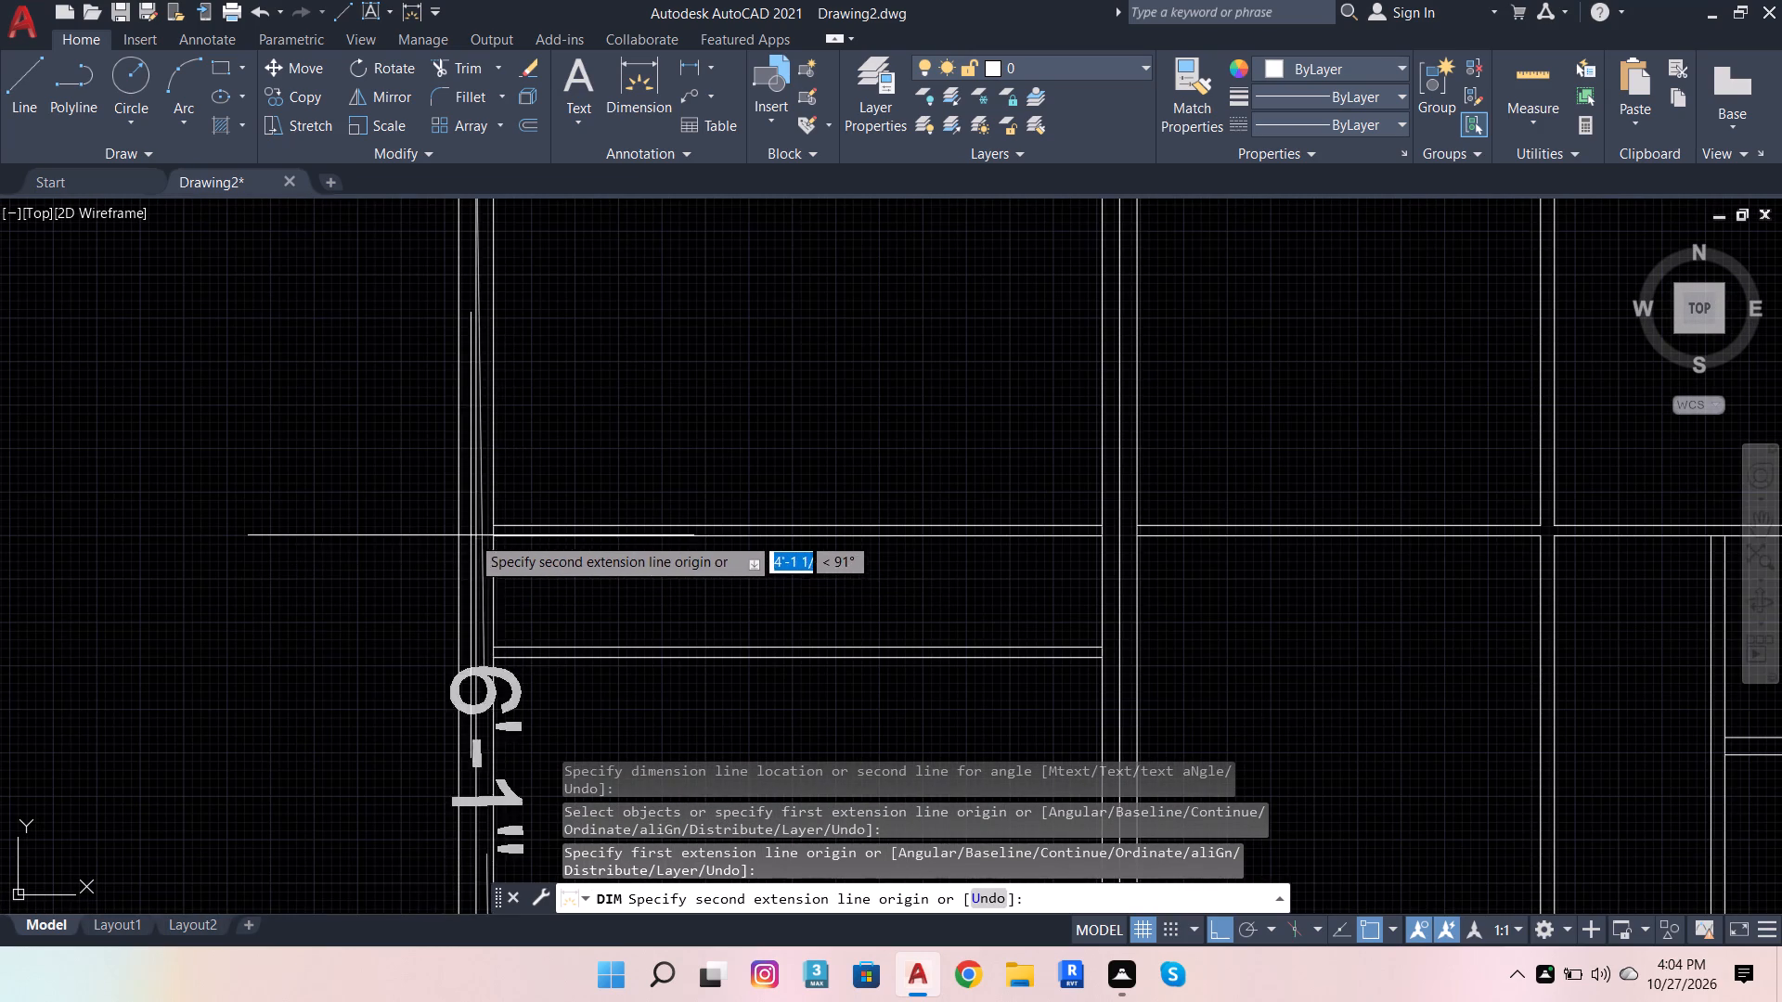
pyautogui.click(489, 535)
pyautogui.scroll(-2, 479, 534)
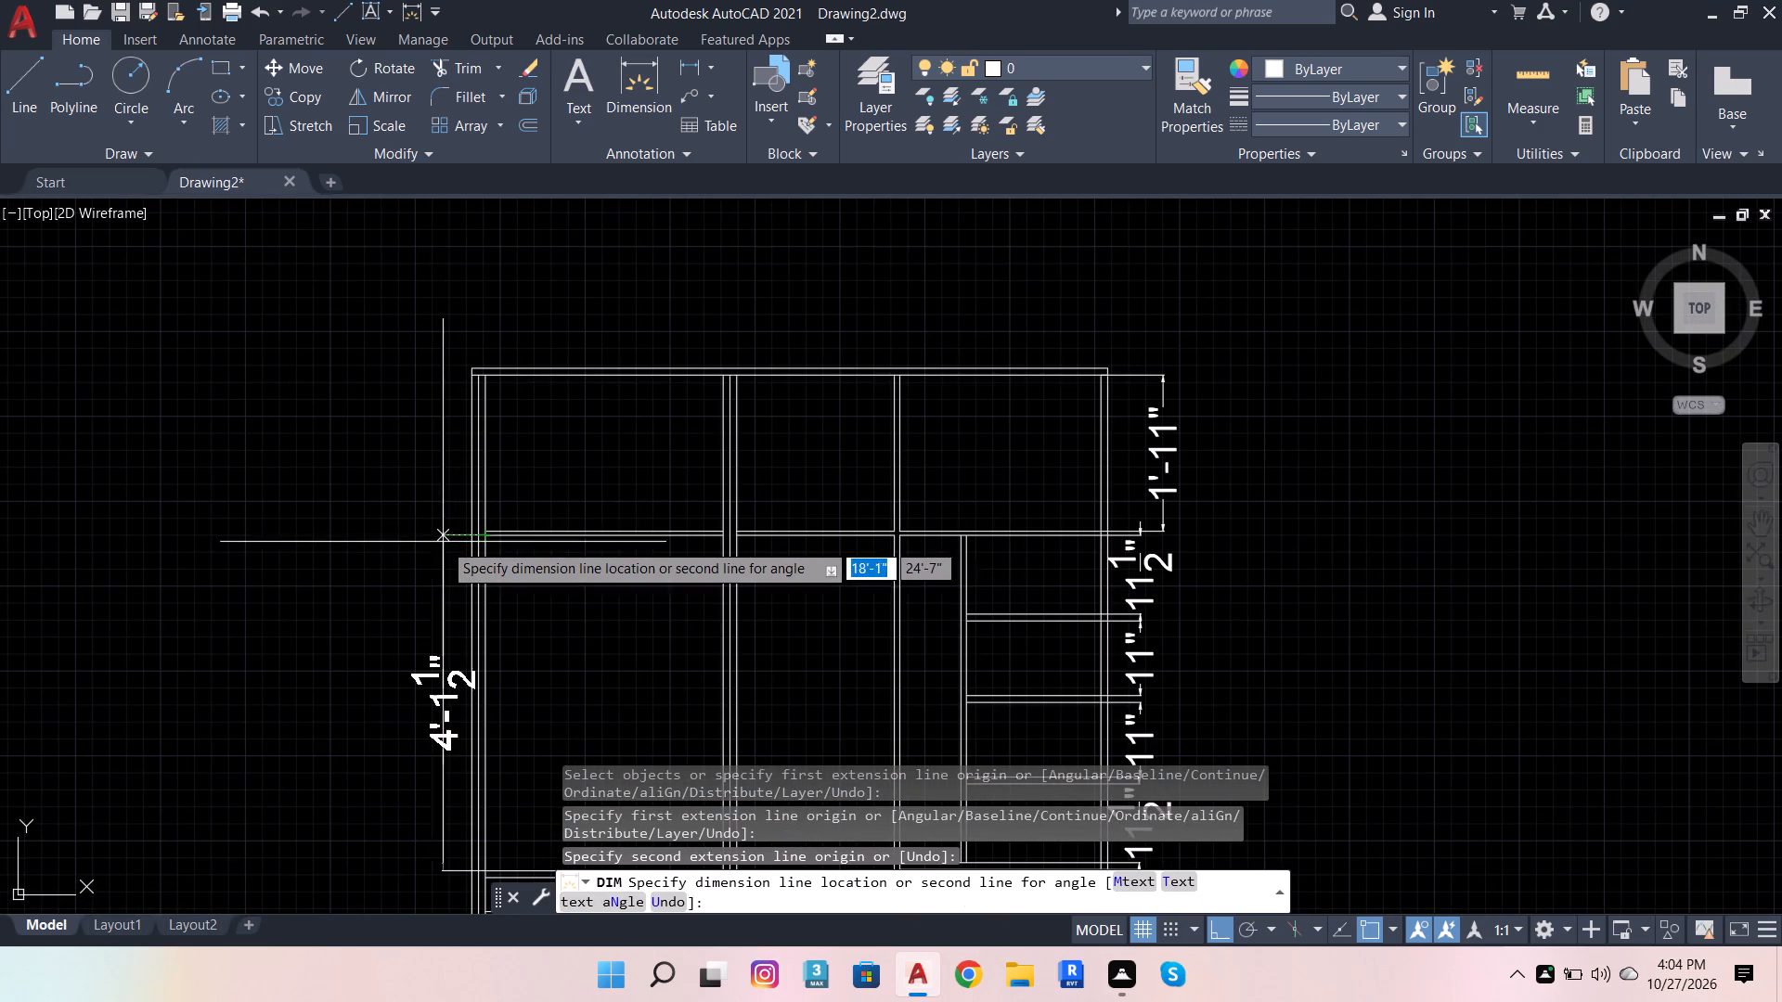
pyautogui.click(438, 549)
# Dimension the left bay's top compartment height from the upper shelf to the top rail's underside, in line with the vertical dimension below it.
pyautogui.scroll(3, 484, 528)
pyautogui.click(479, 537)
pyautogui.scroll(-4, 484, 553)
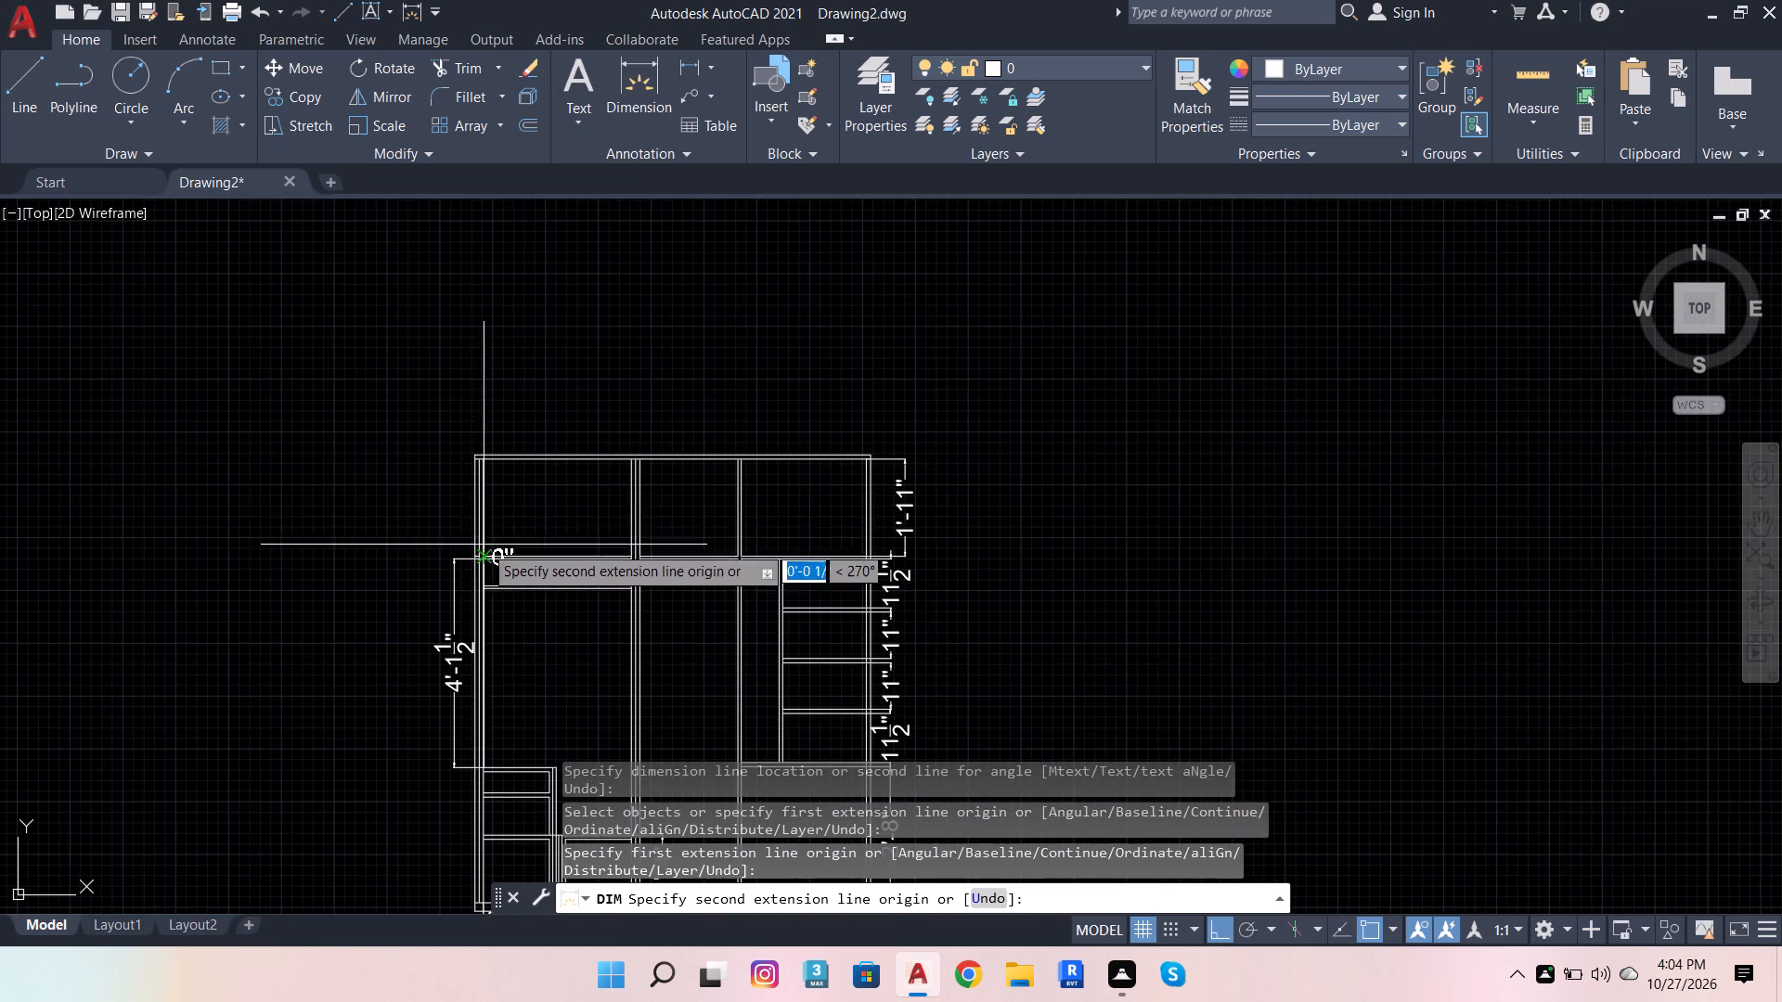
pyautogui.scroll(3, 474, 456)
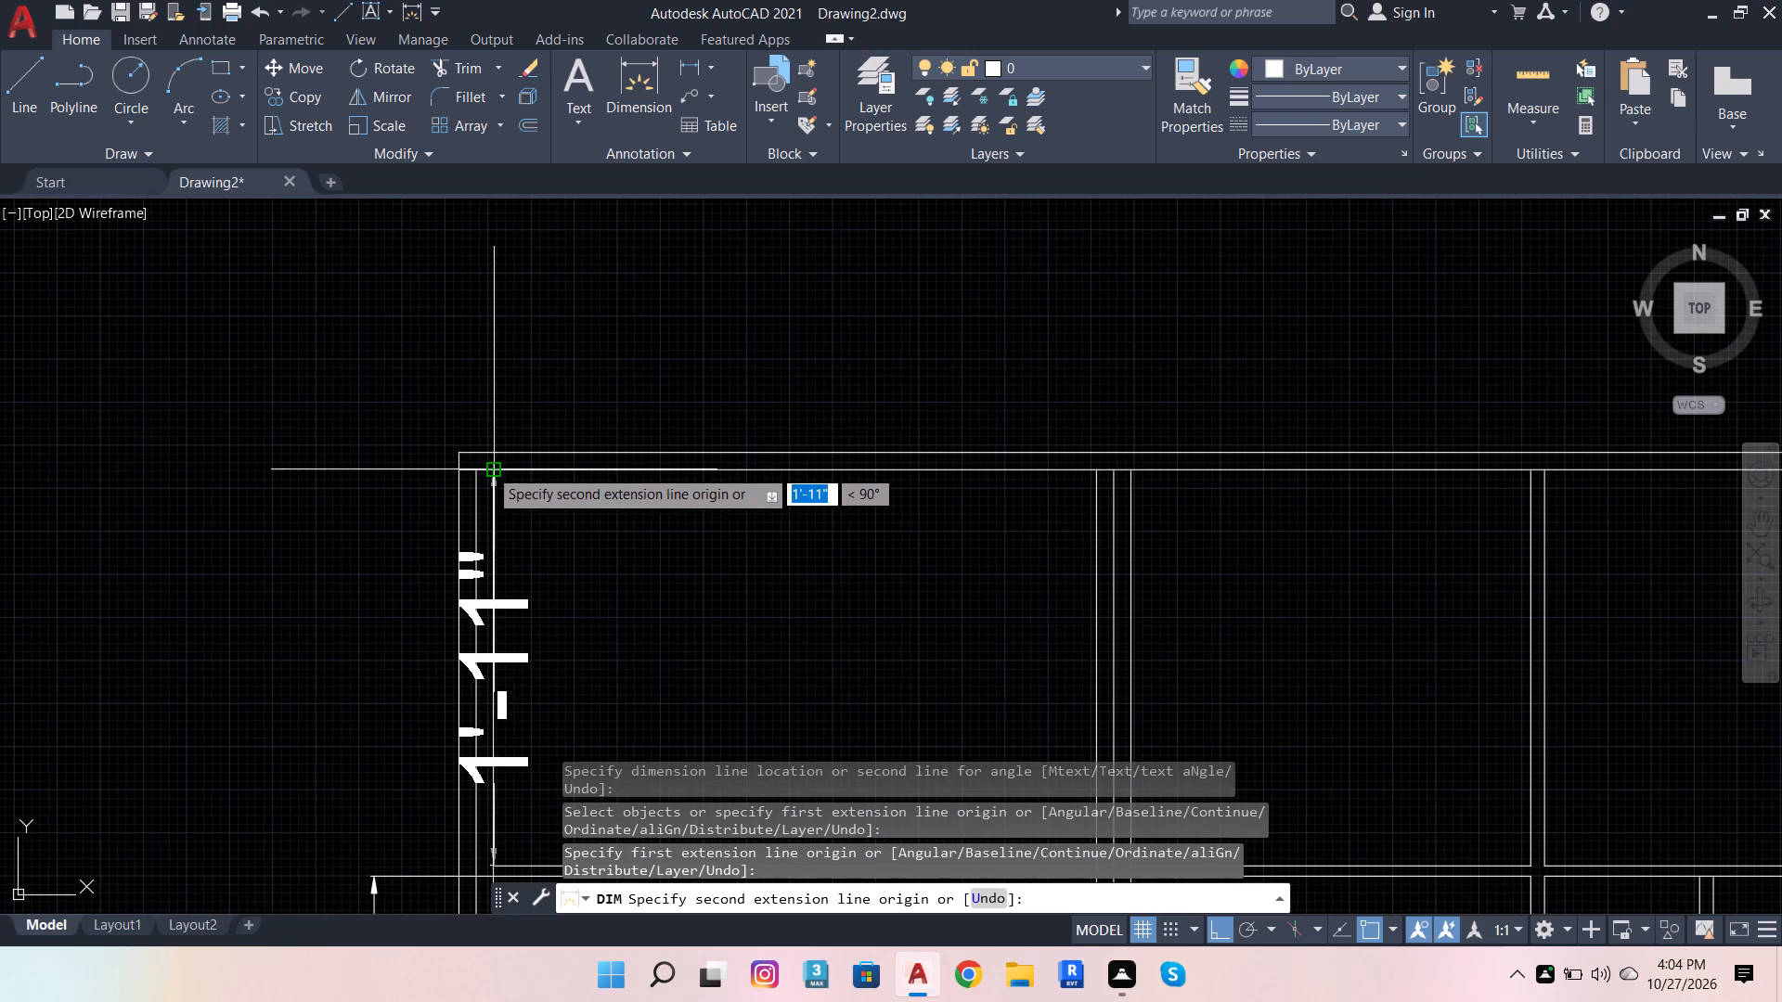
pyautogui.click(488, 468)
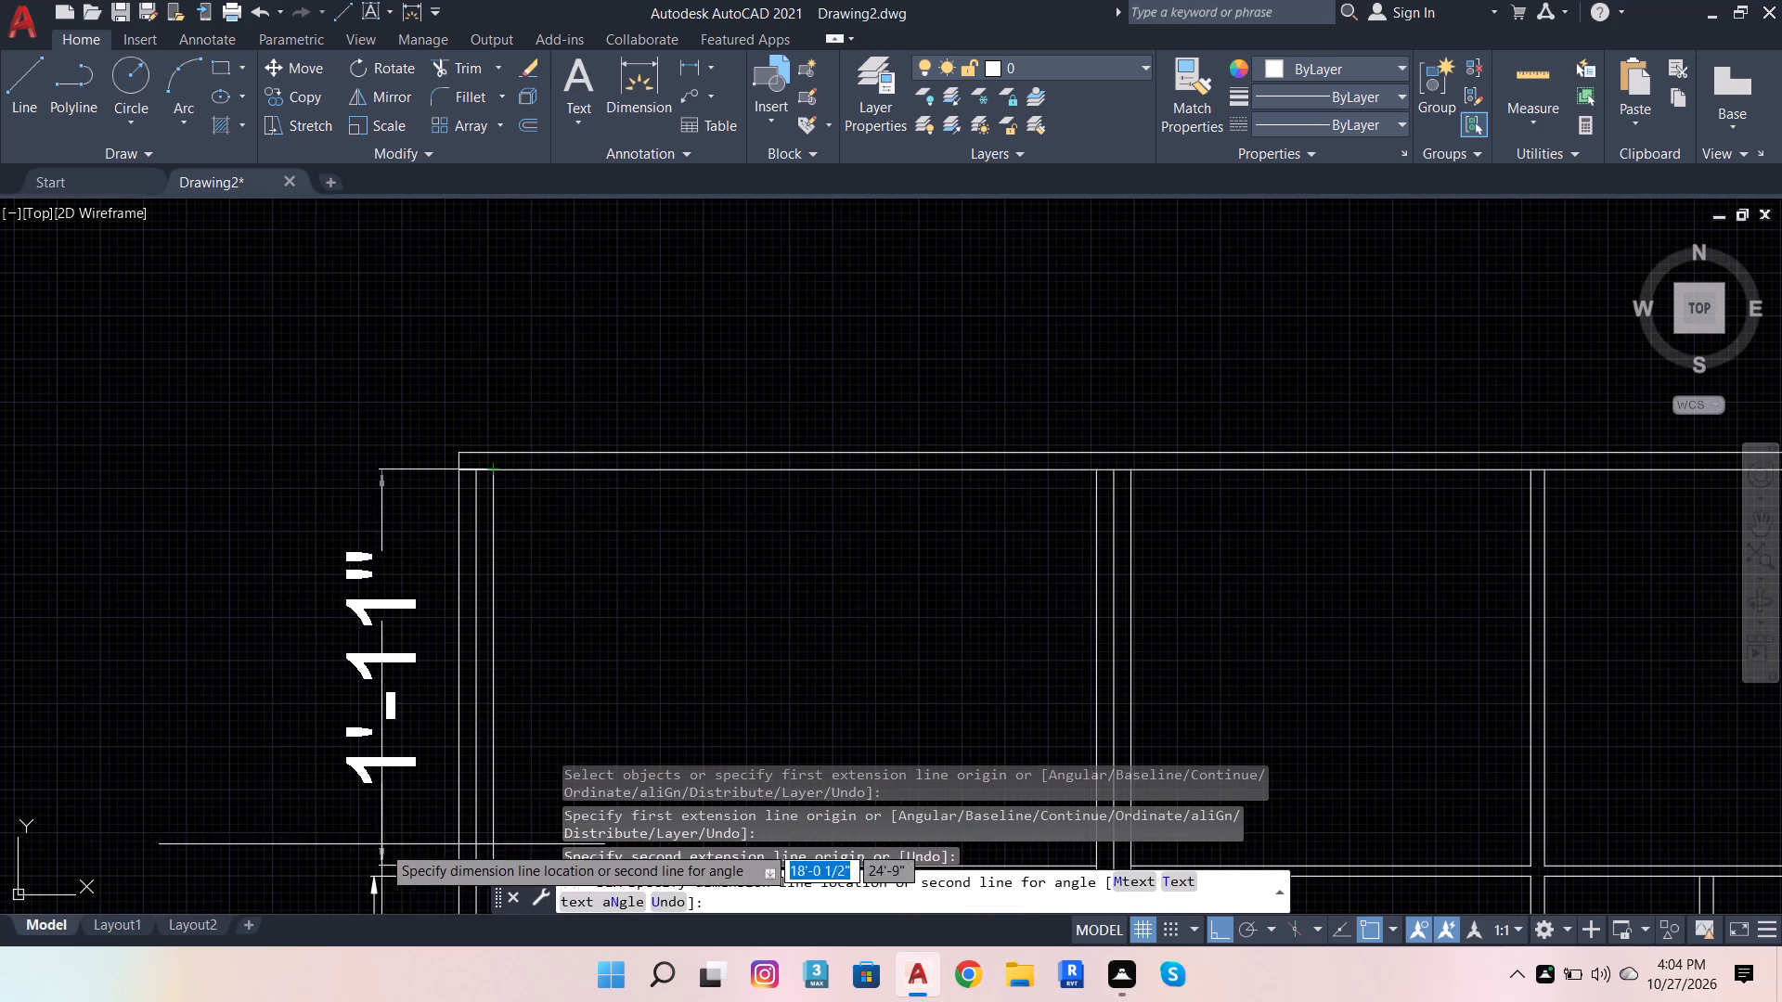
pyautogui.click(371, 879)
pyautogui.scroll(-2, 639, 617)
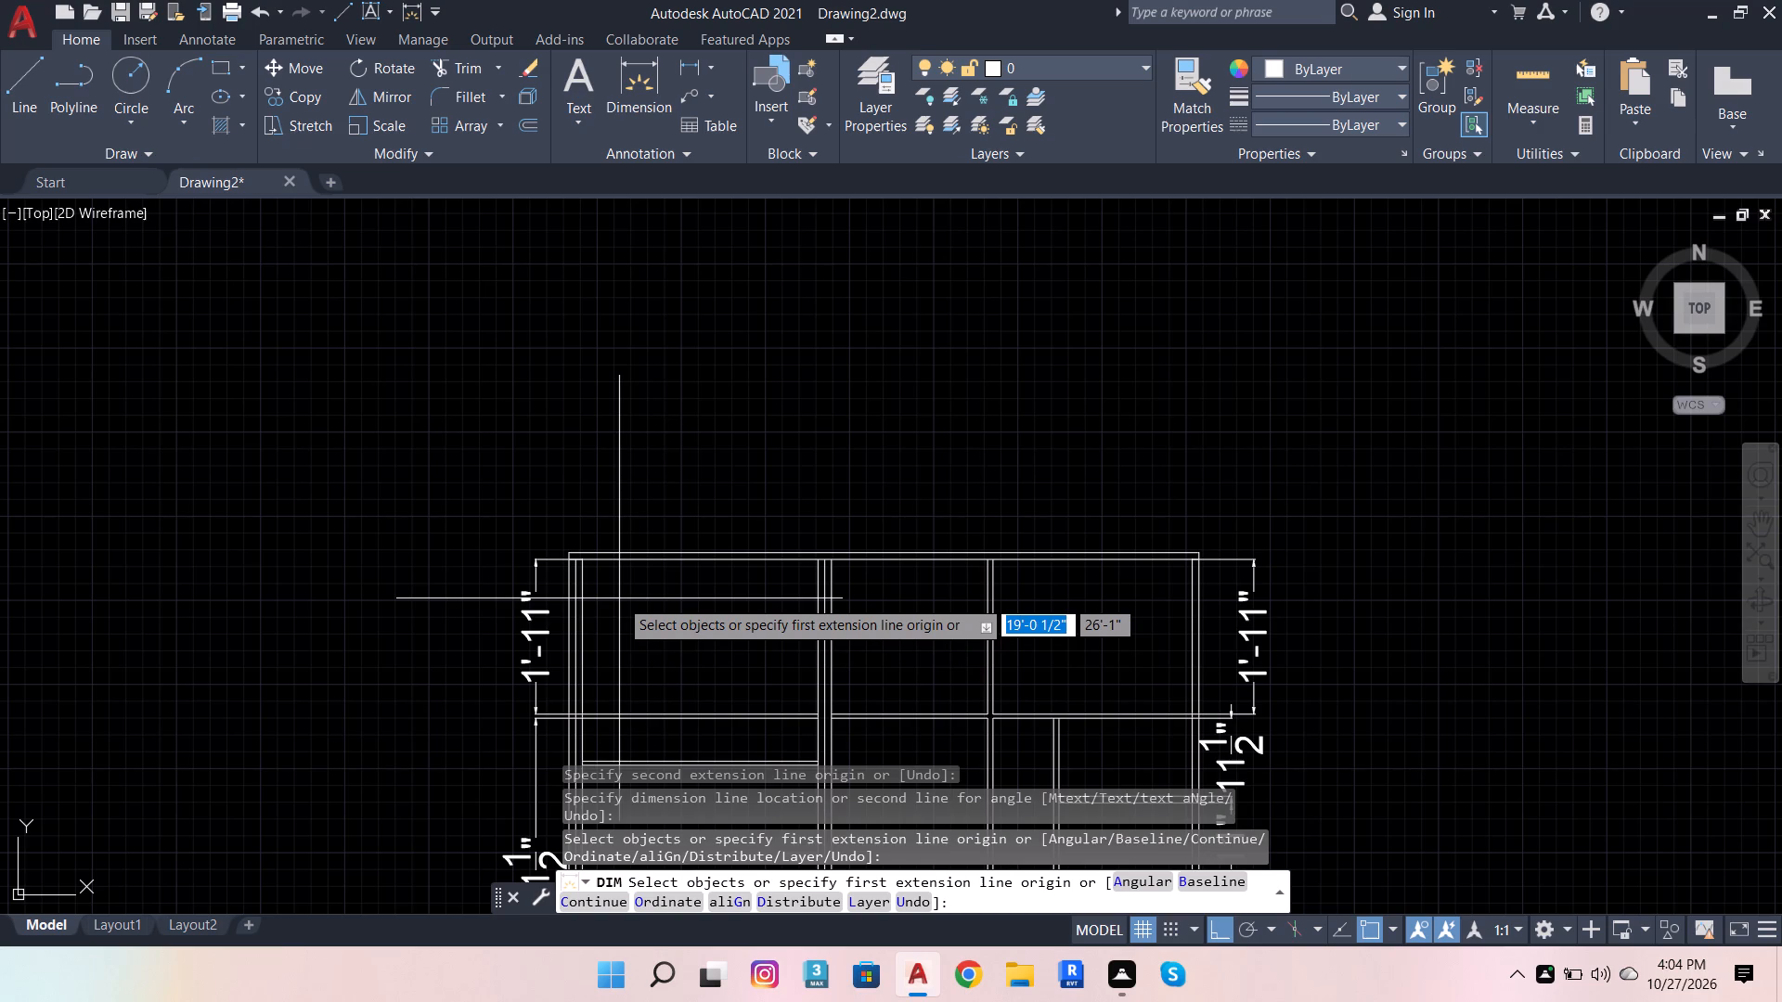
# End dimensioning and set the default text size (TEXTSIZE) to 4.
pyautogui.scroll(-2, 732, 366)
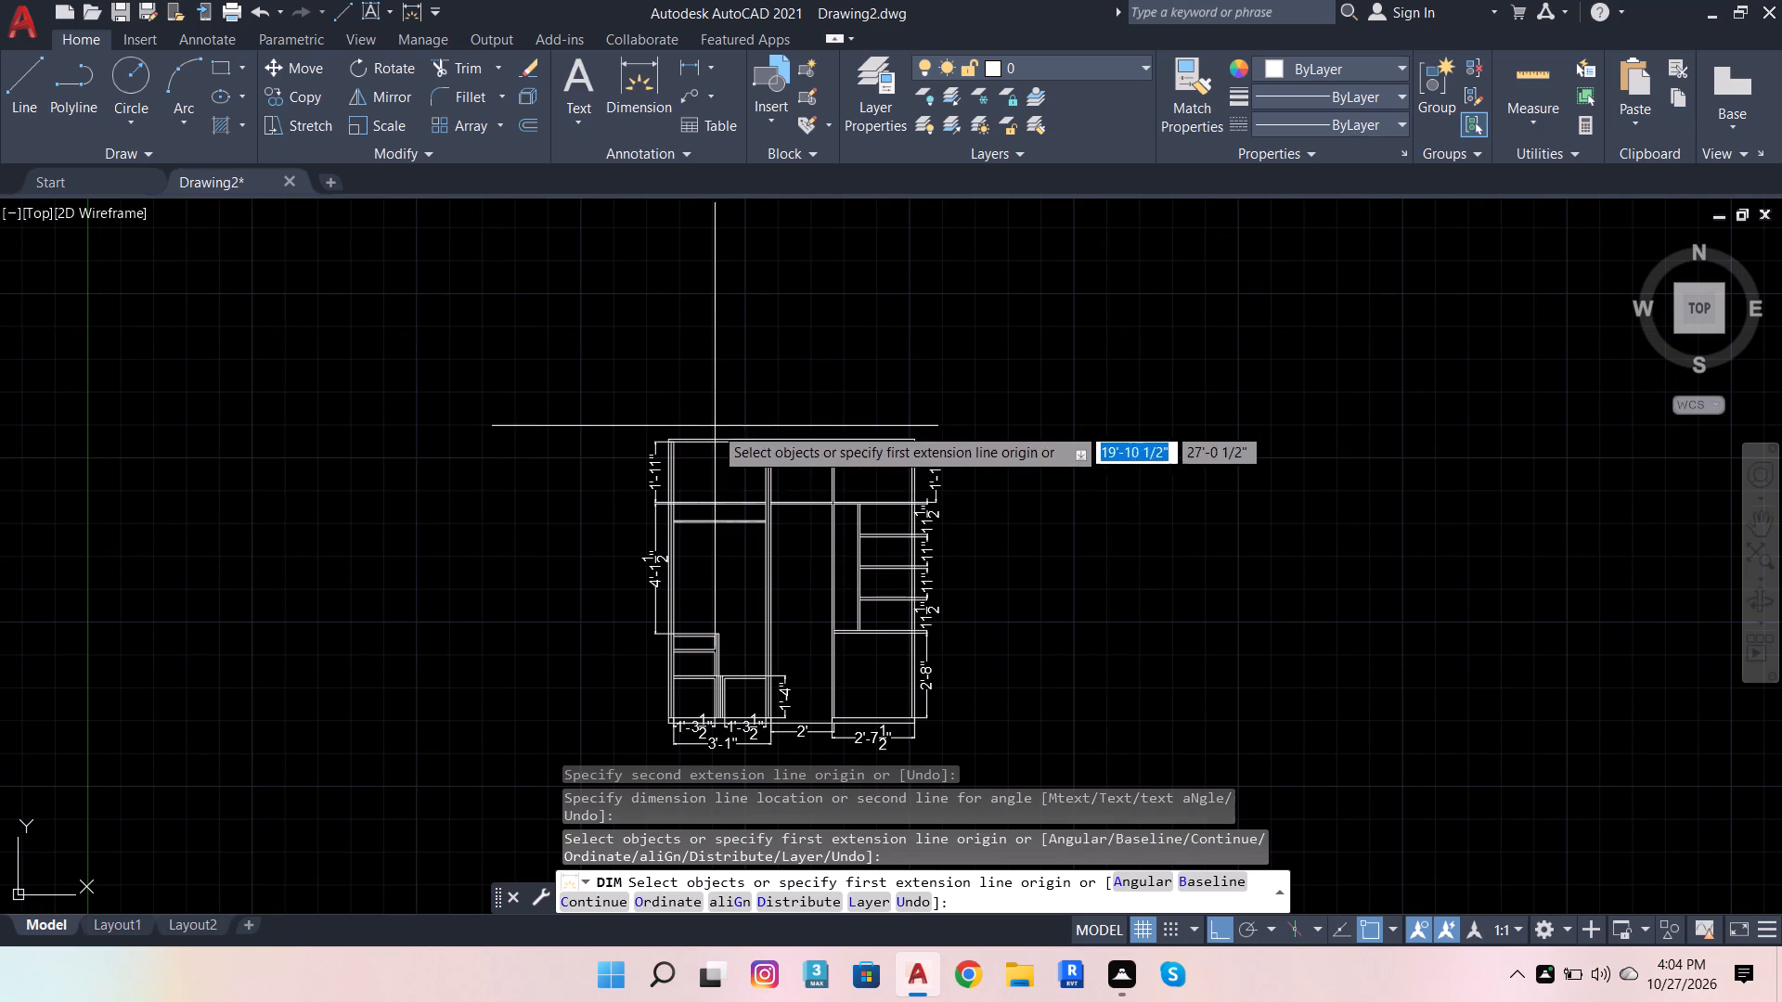
pyautogui.press('Escape')
pyautogui.press('Escape')
pyautogui.write('TEX')
pyautogui.click(859, 407)
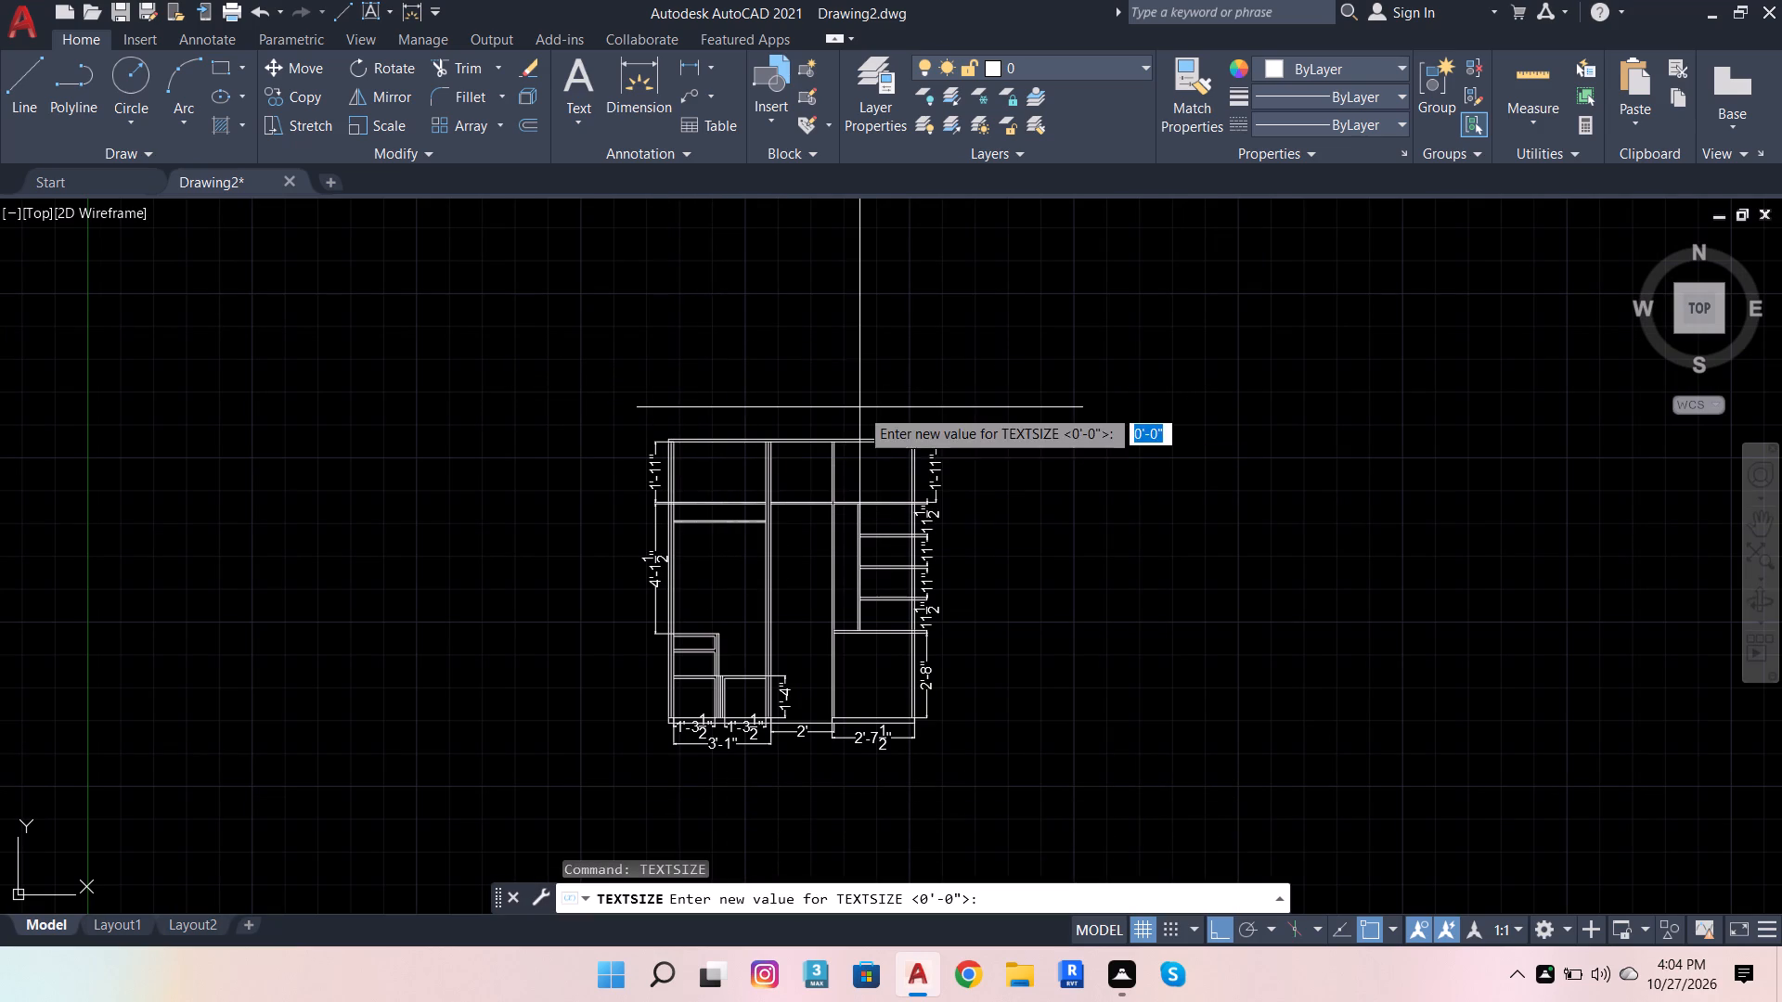
pyautogui.click(1005, 893)
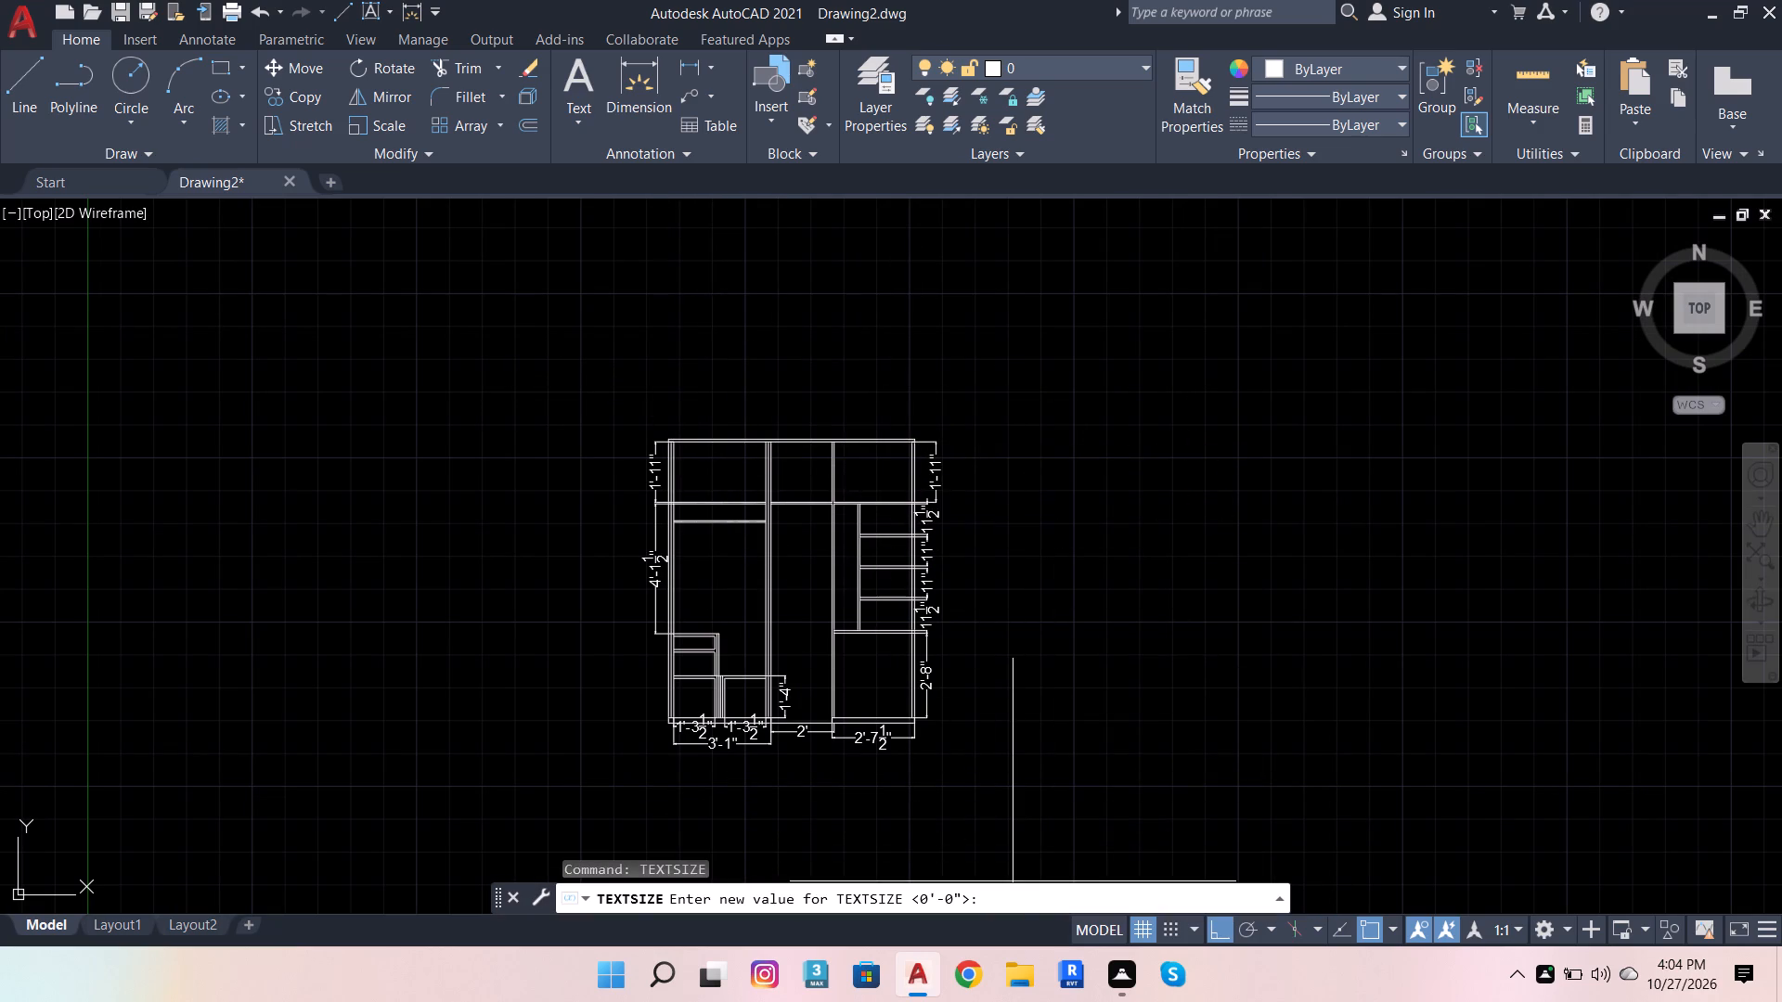
pyautogui.press('4')
pyautogui.press('Return')
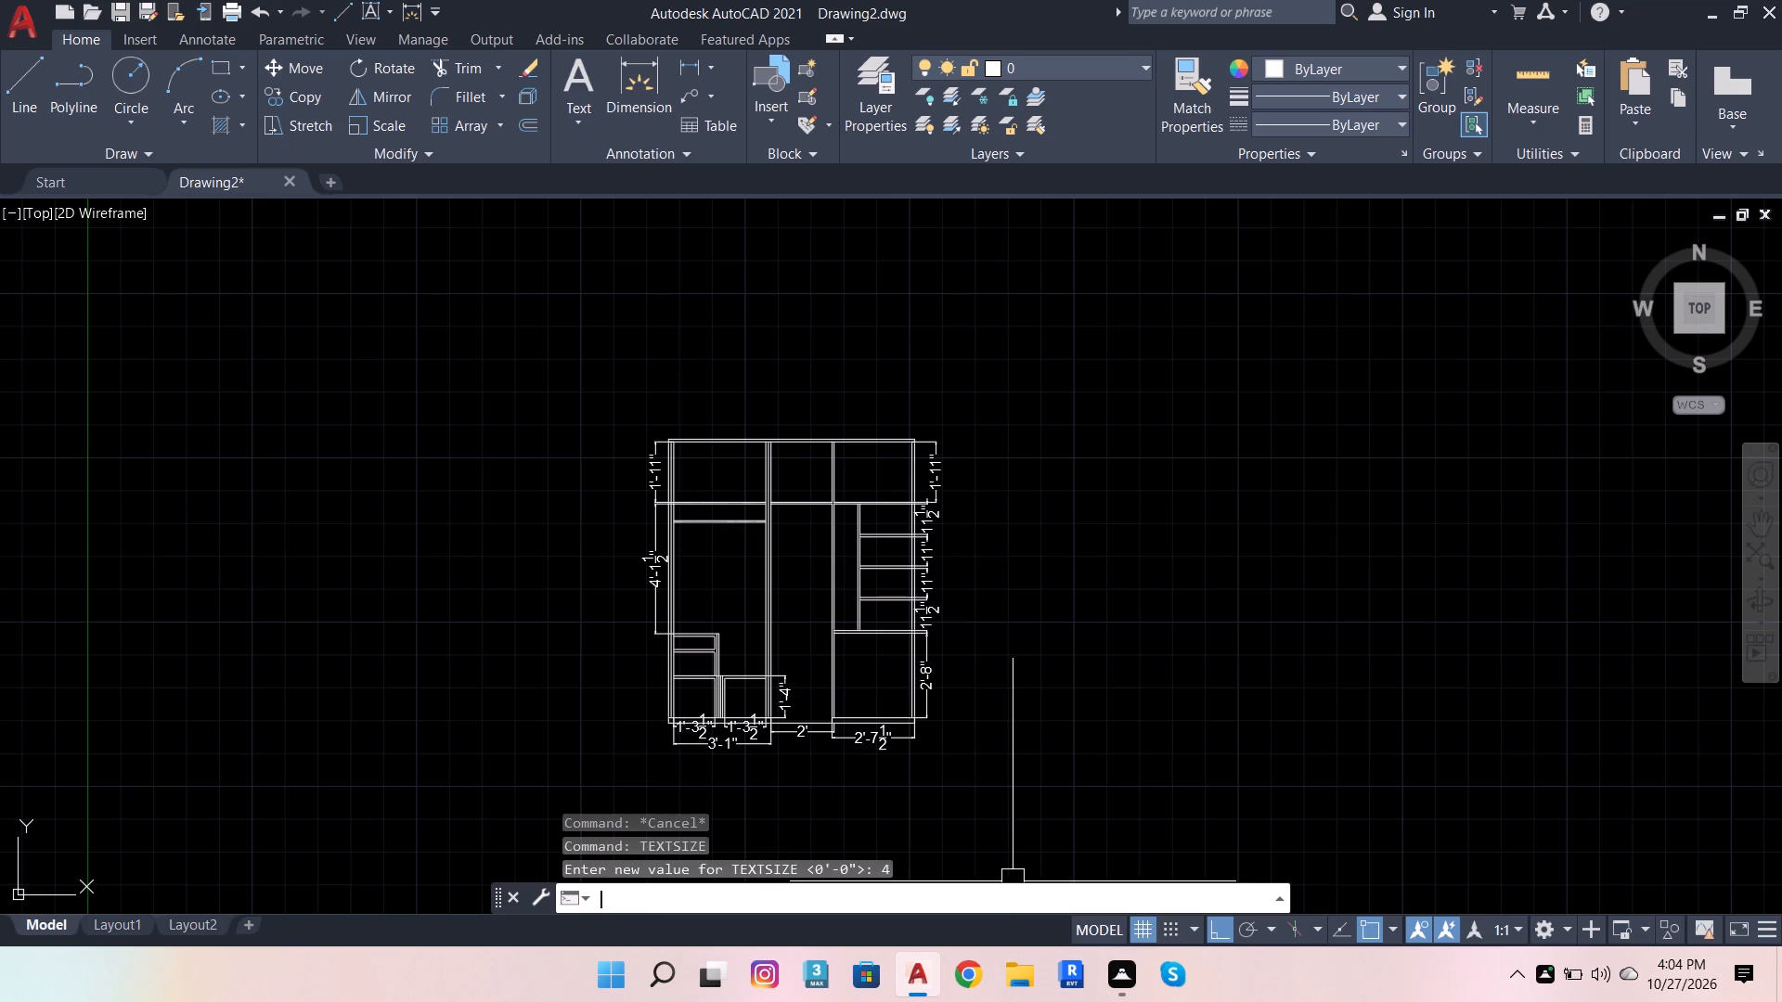
# Add the multiline text label "LOFI" inside the left bay's top compartment.
pyautogui.click(595, 75)
pyautogui.scroll(4, 764, 486)
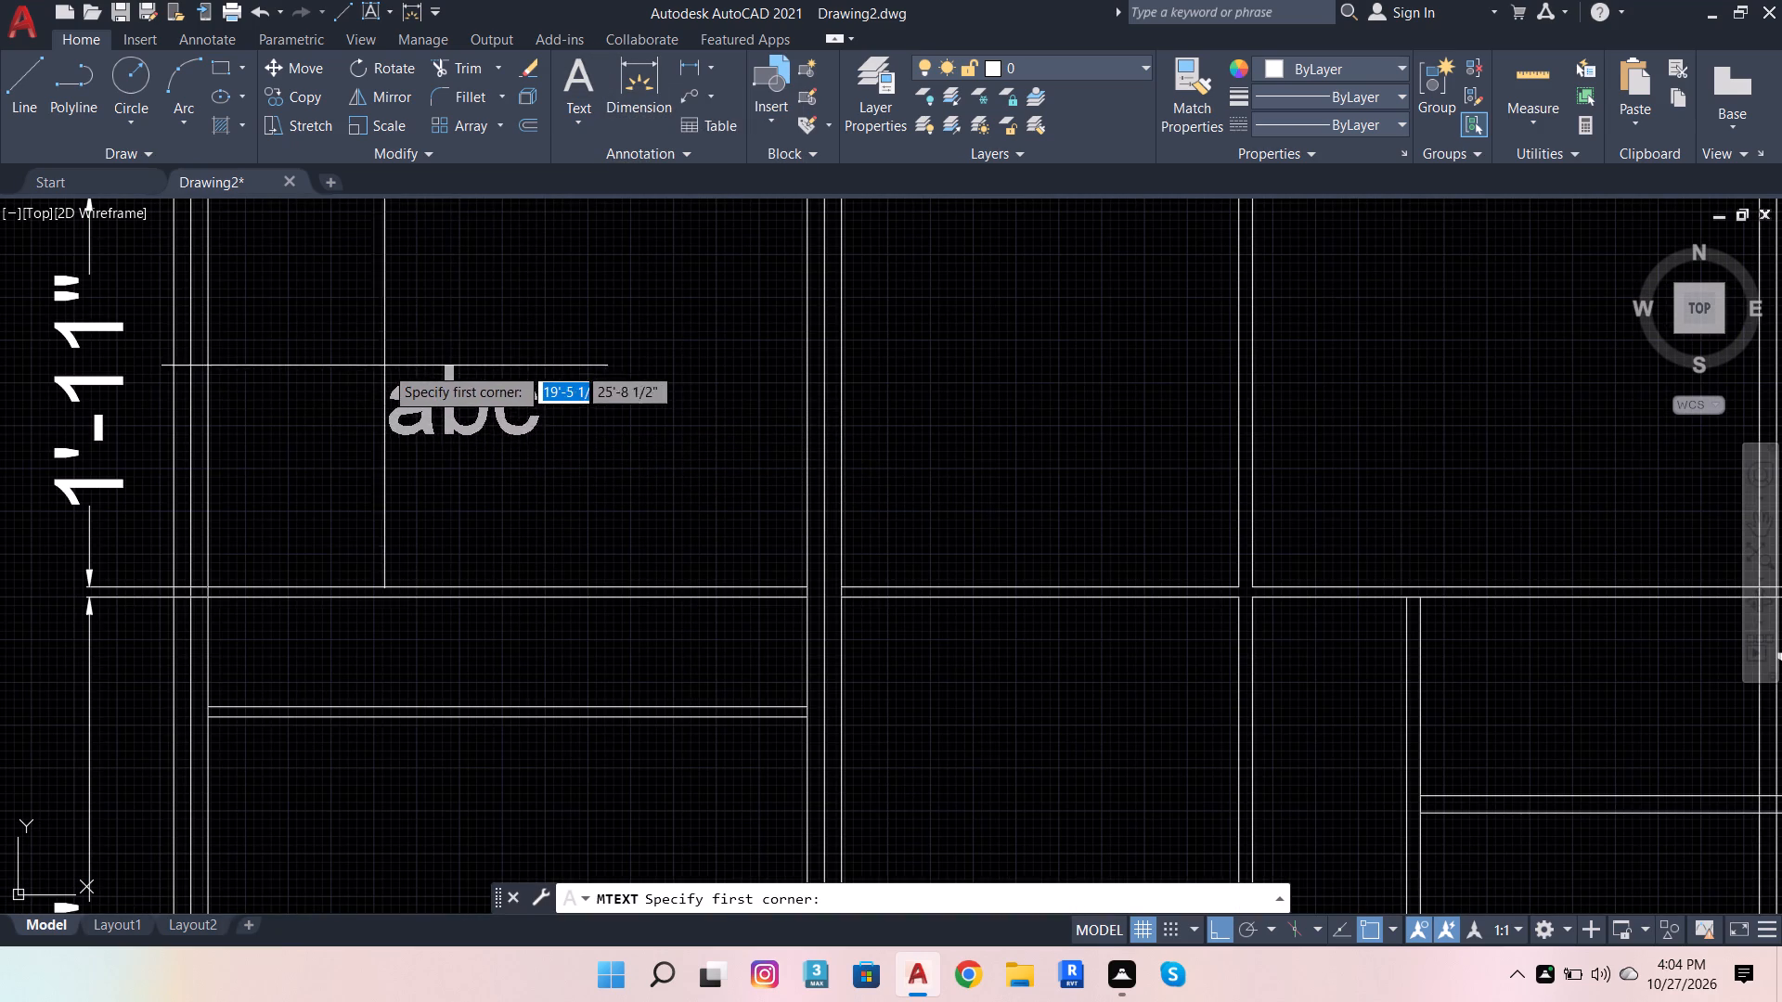
pyautogui.click(323, 333)
pyautogui.click(702, 409)
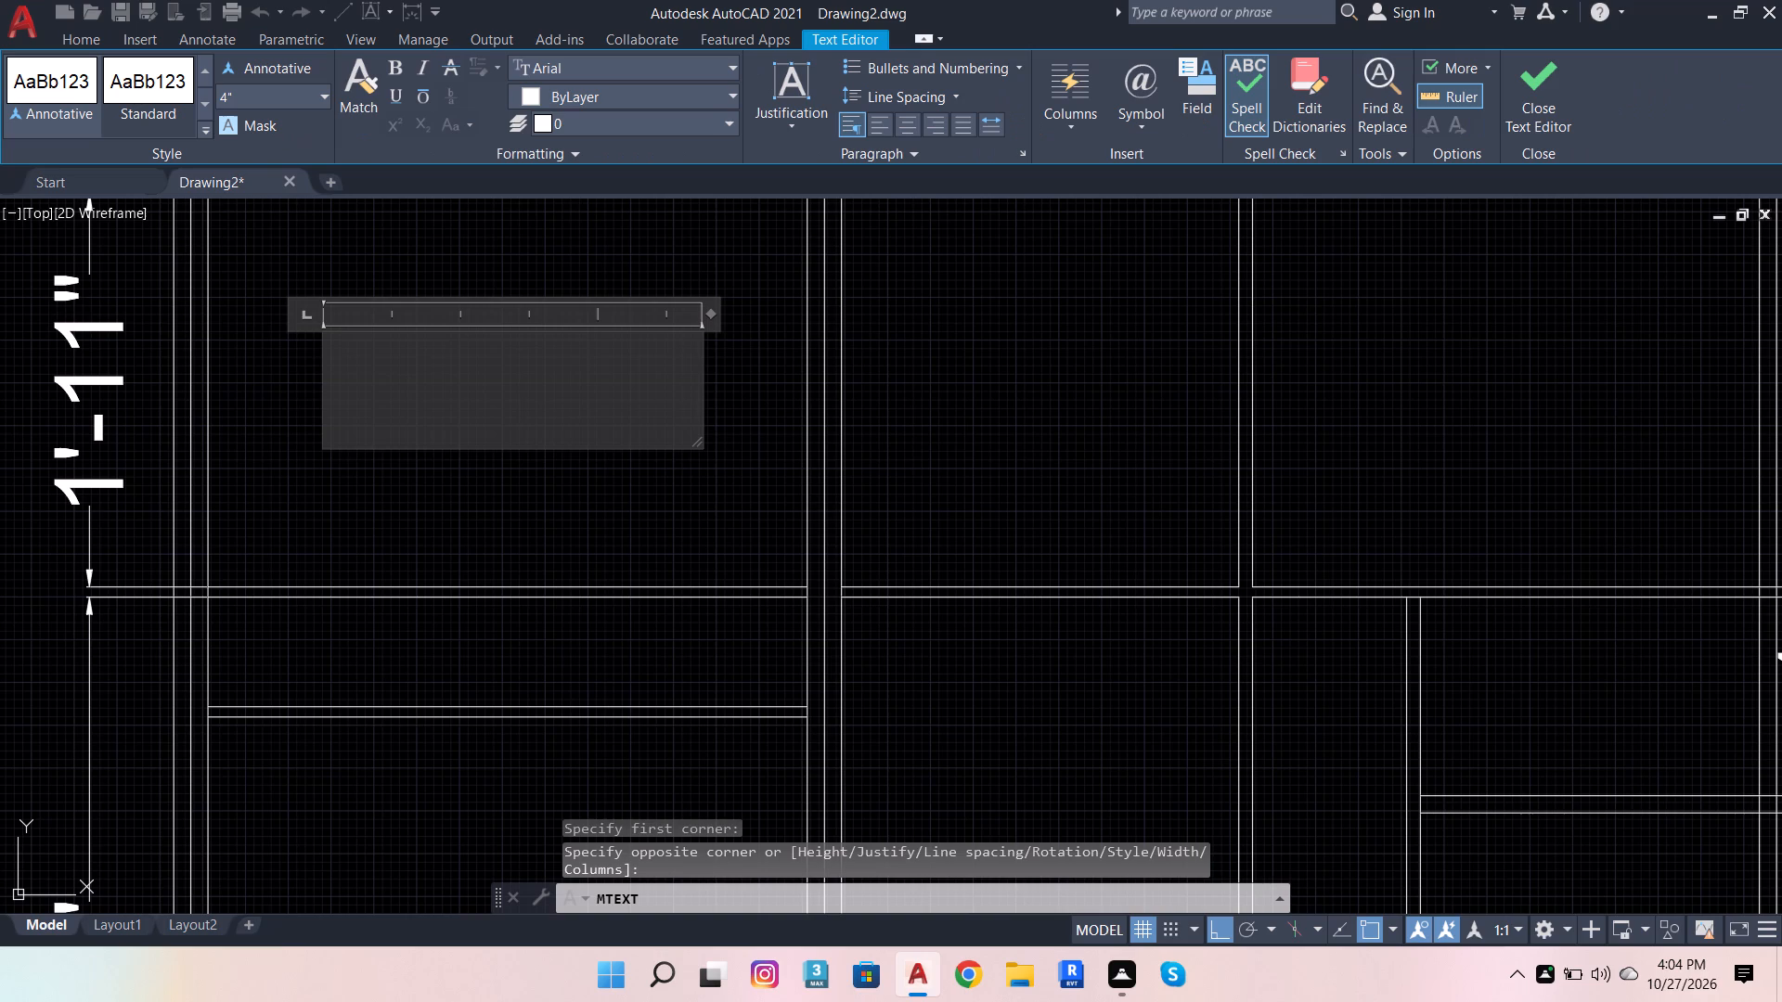
pyautogui.write('LO')
pyautogui.write('FI')
pyautogui.click(546, 476)
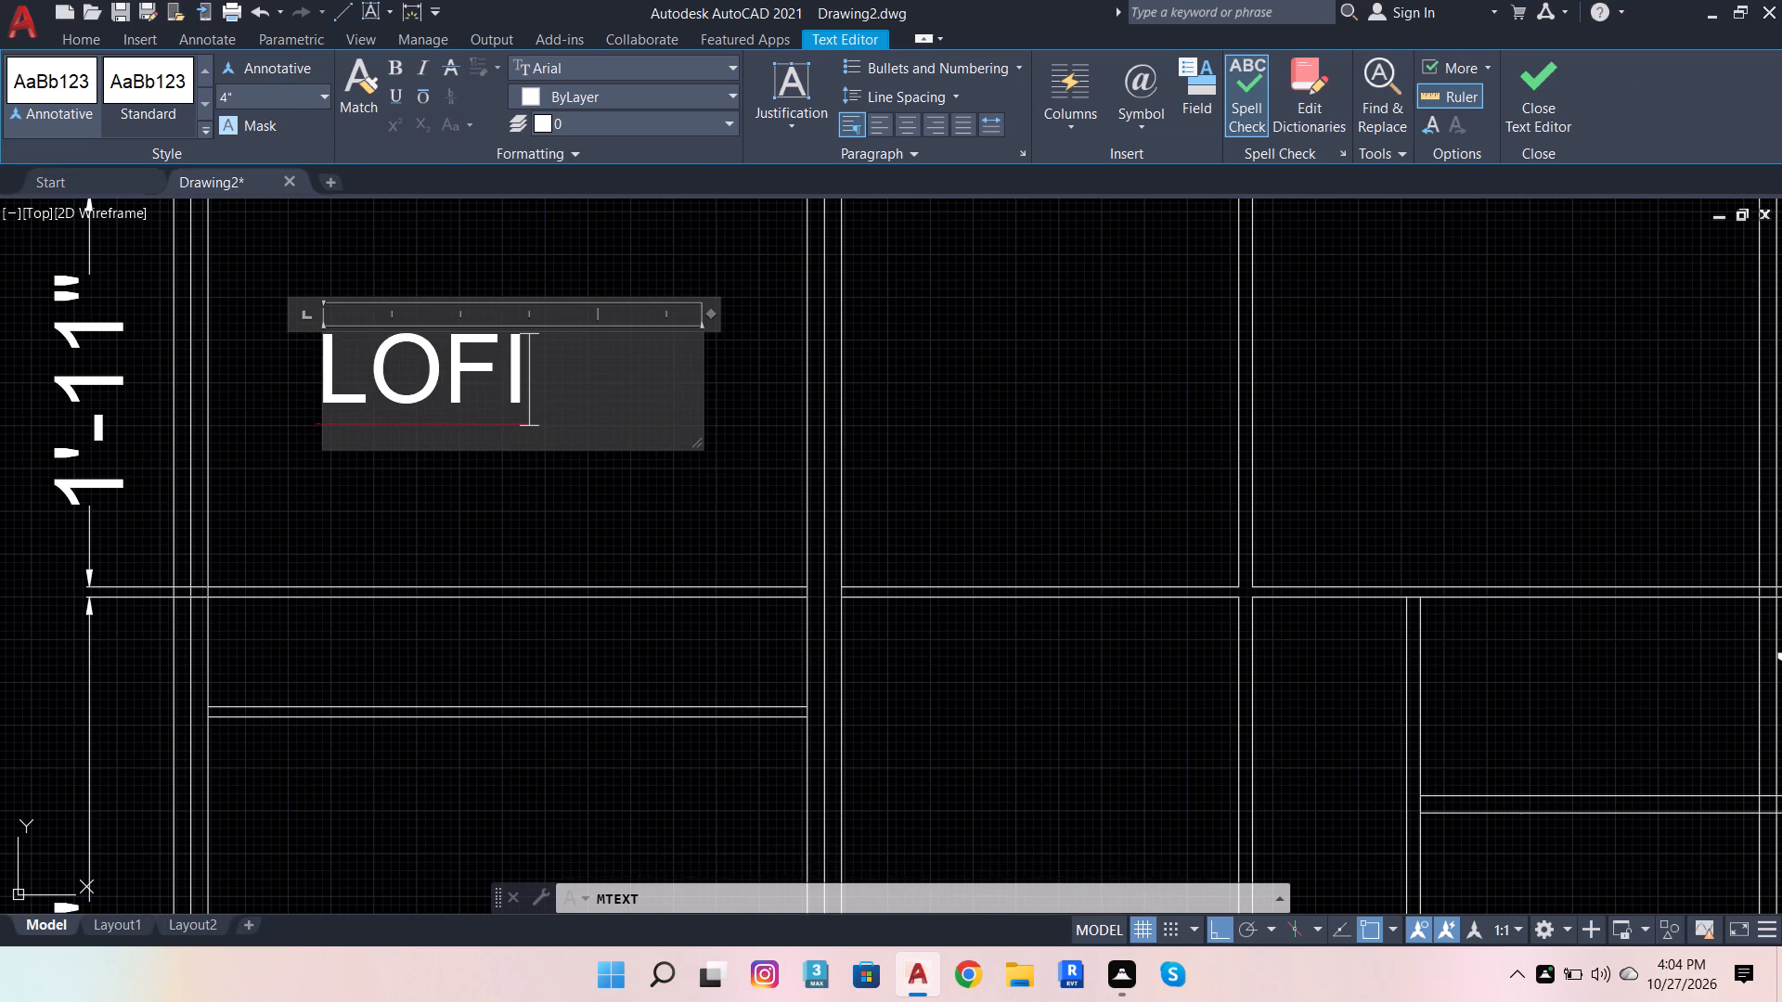
# Copy the LOFI label horizontally into the top compartments of the middle and right bays, and turn Ortho off.
pyautogui.click(458, 342)
pyautogui.click(303, 95)
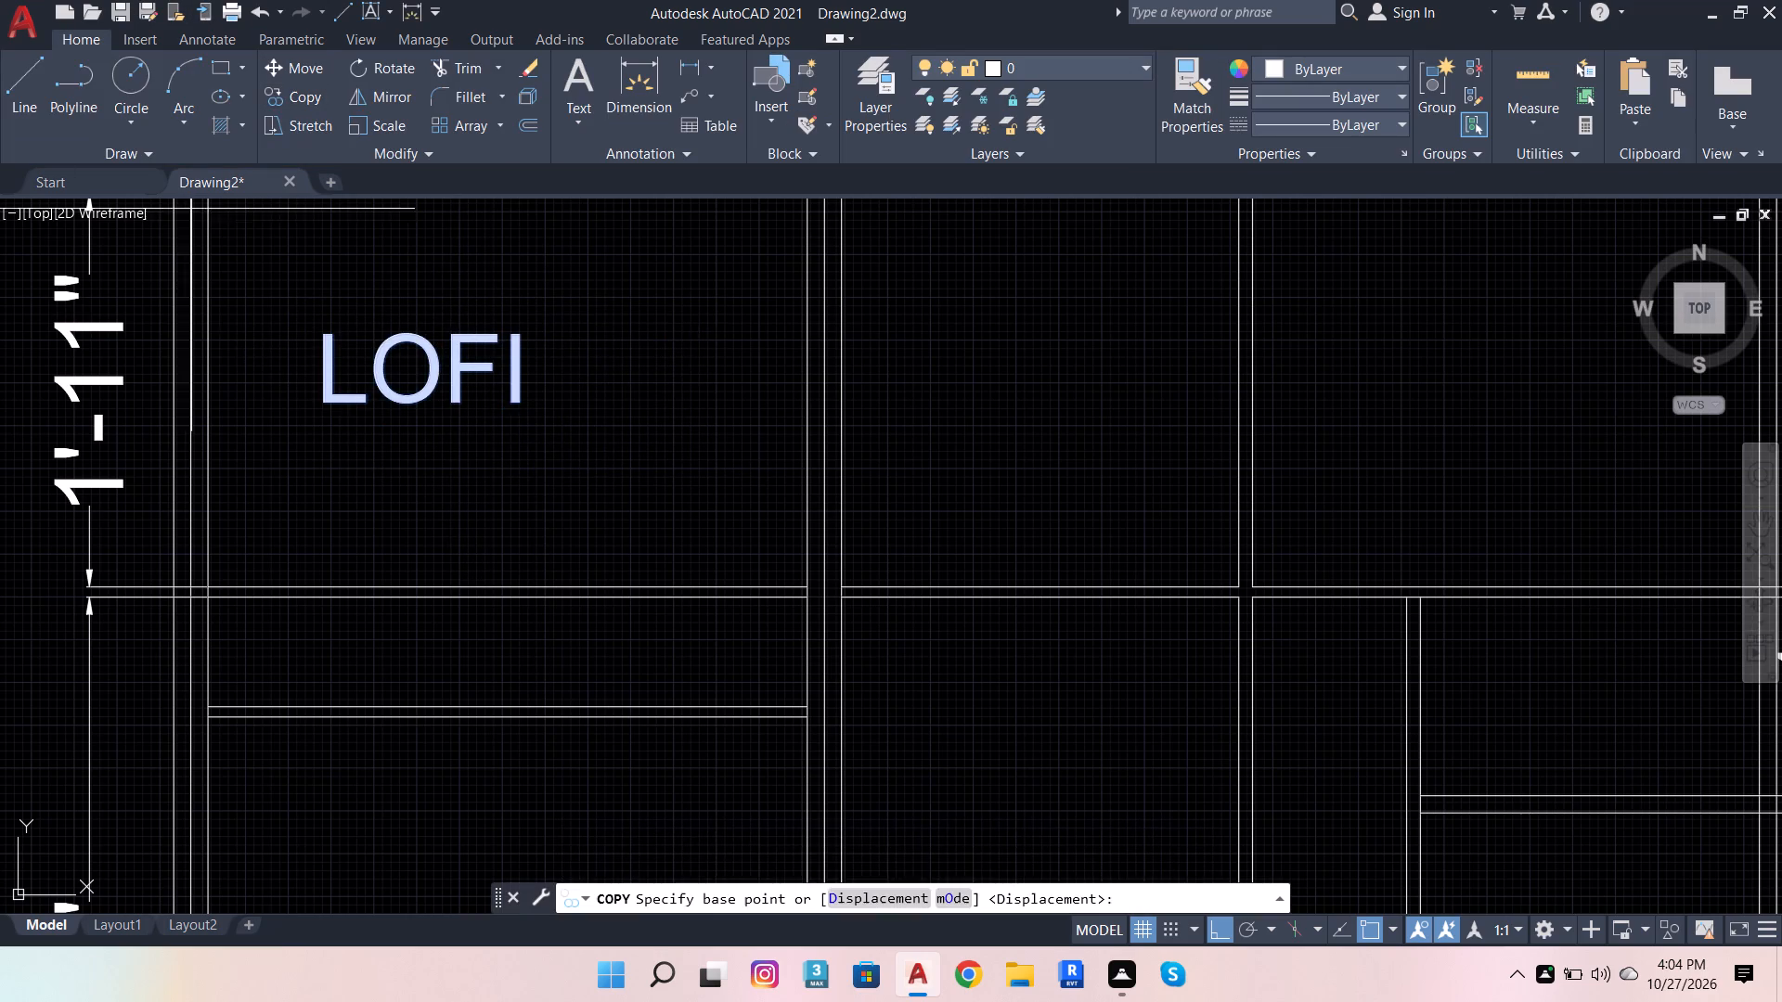
pyautogui.click(471, 364)
pyautogui.click(1098, 379)
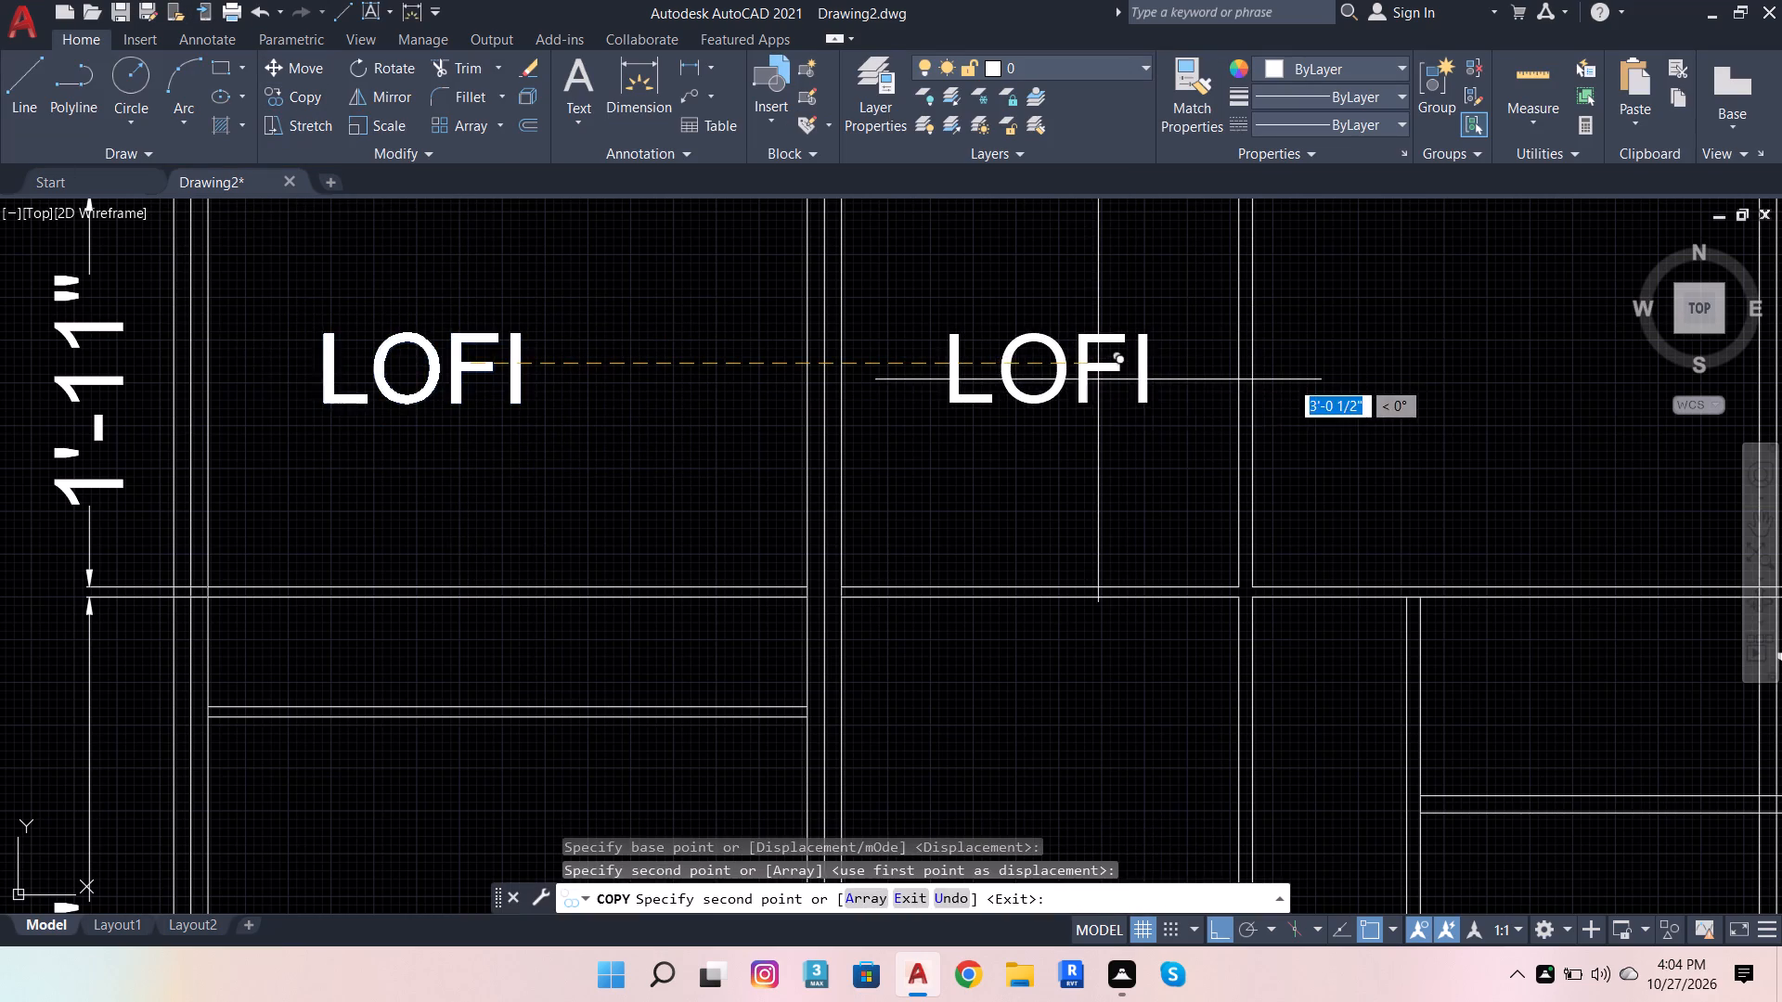
pyautogui.scroll(-2, 1001, 381)
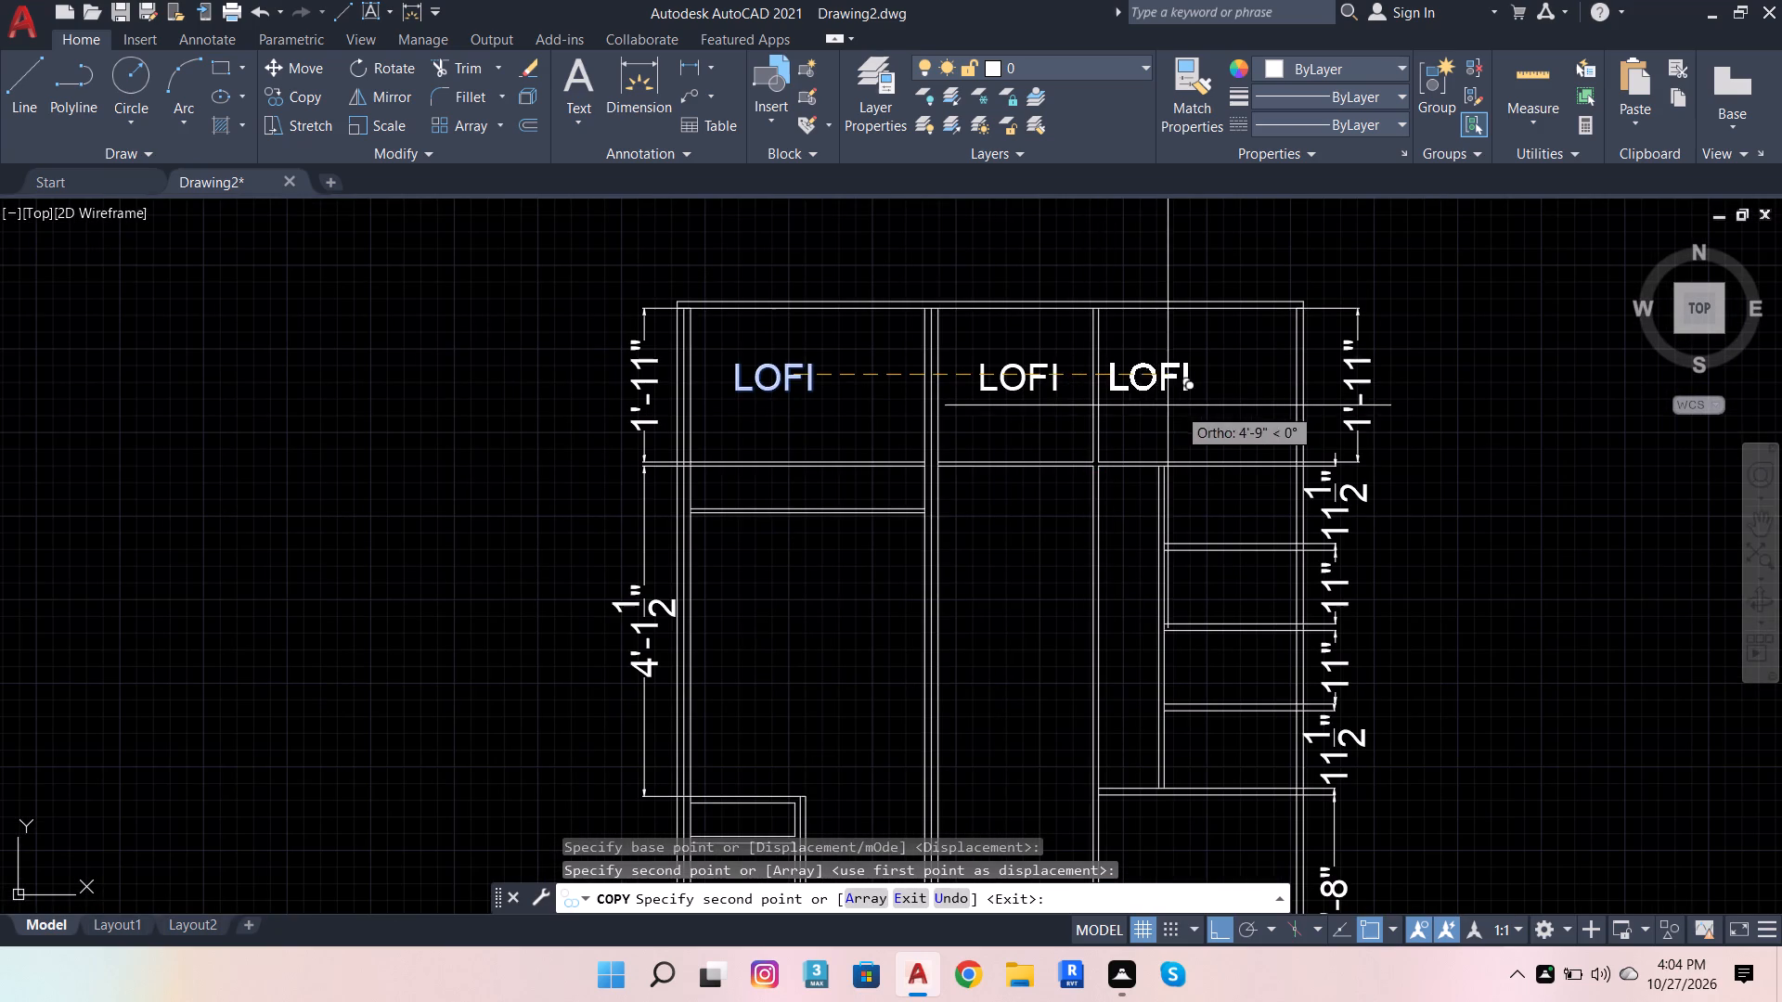
pyautogui.click(1227, 407)
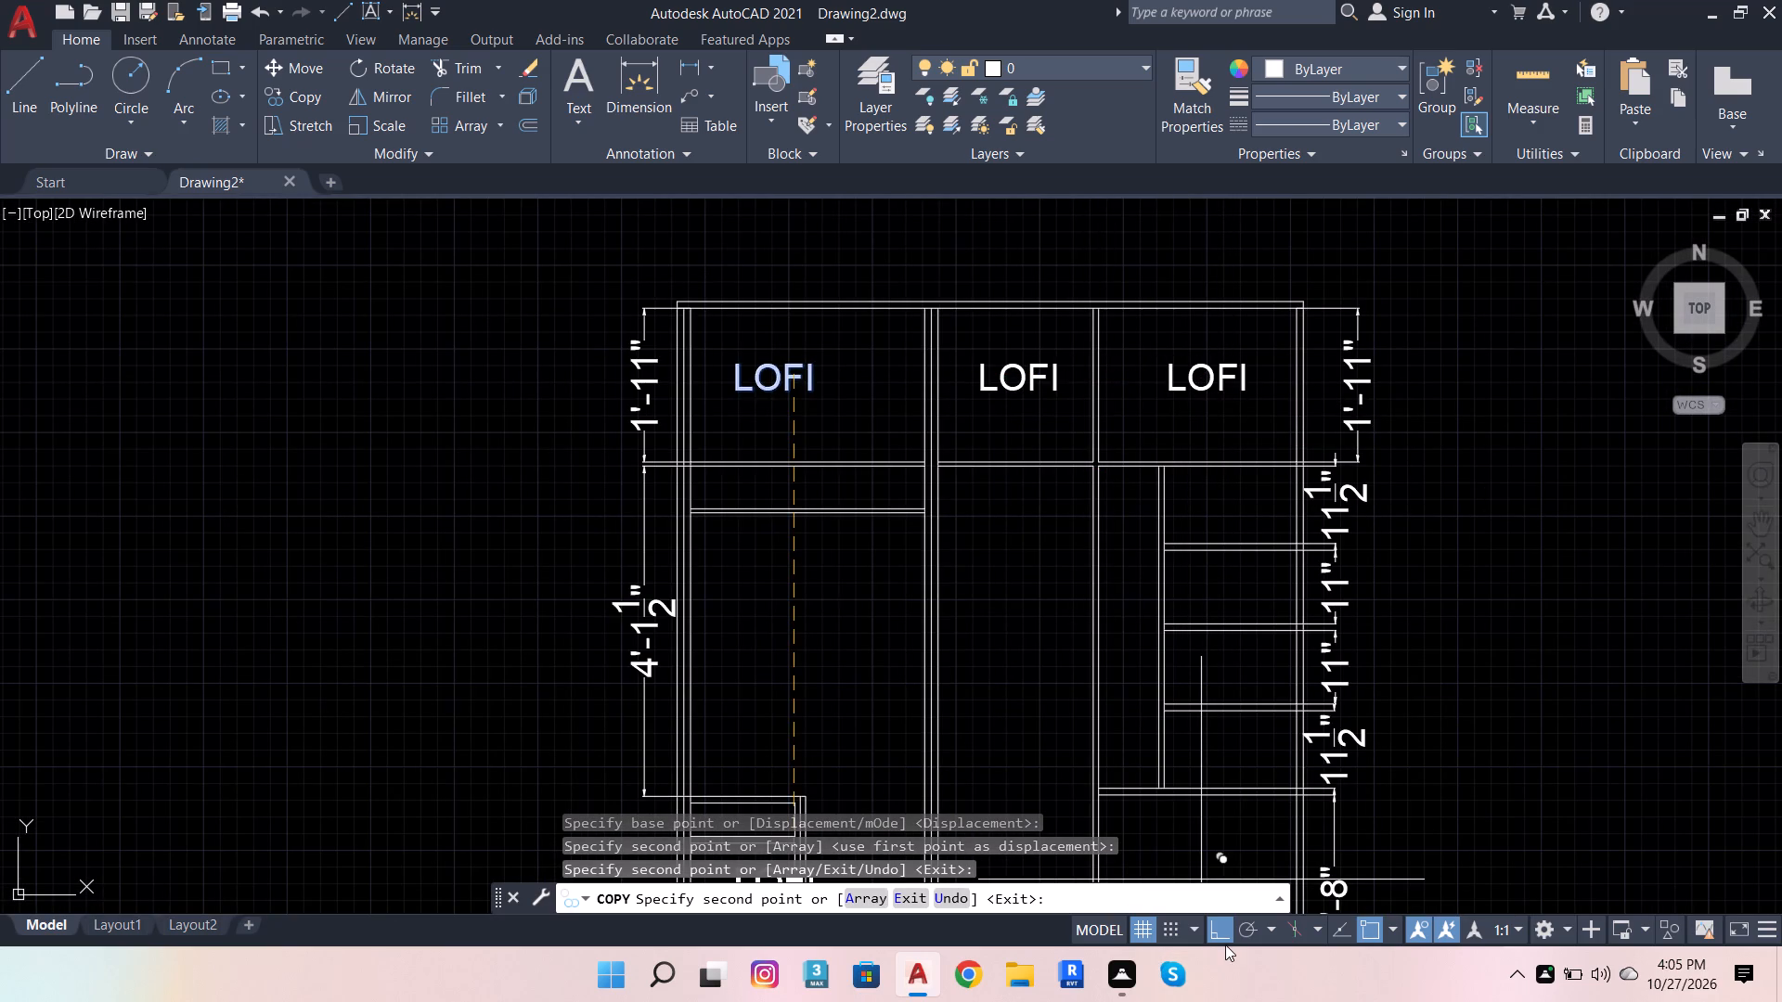
pyautogui.click(1223, 933)
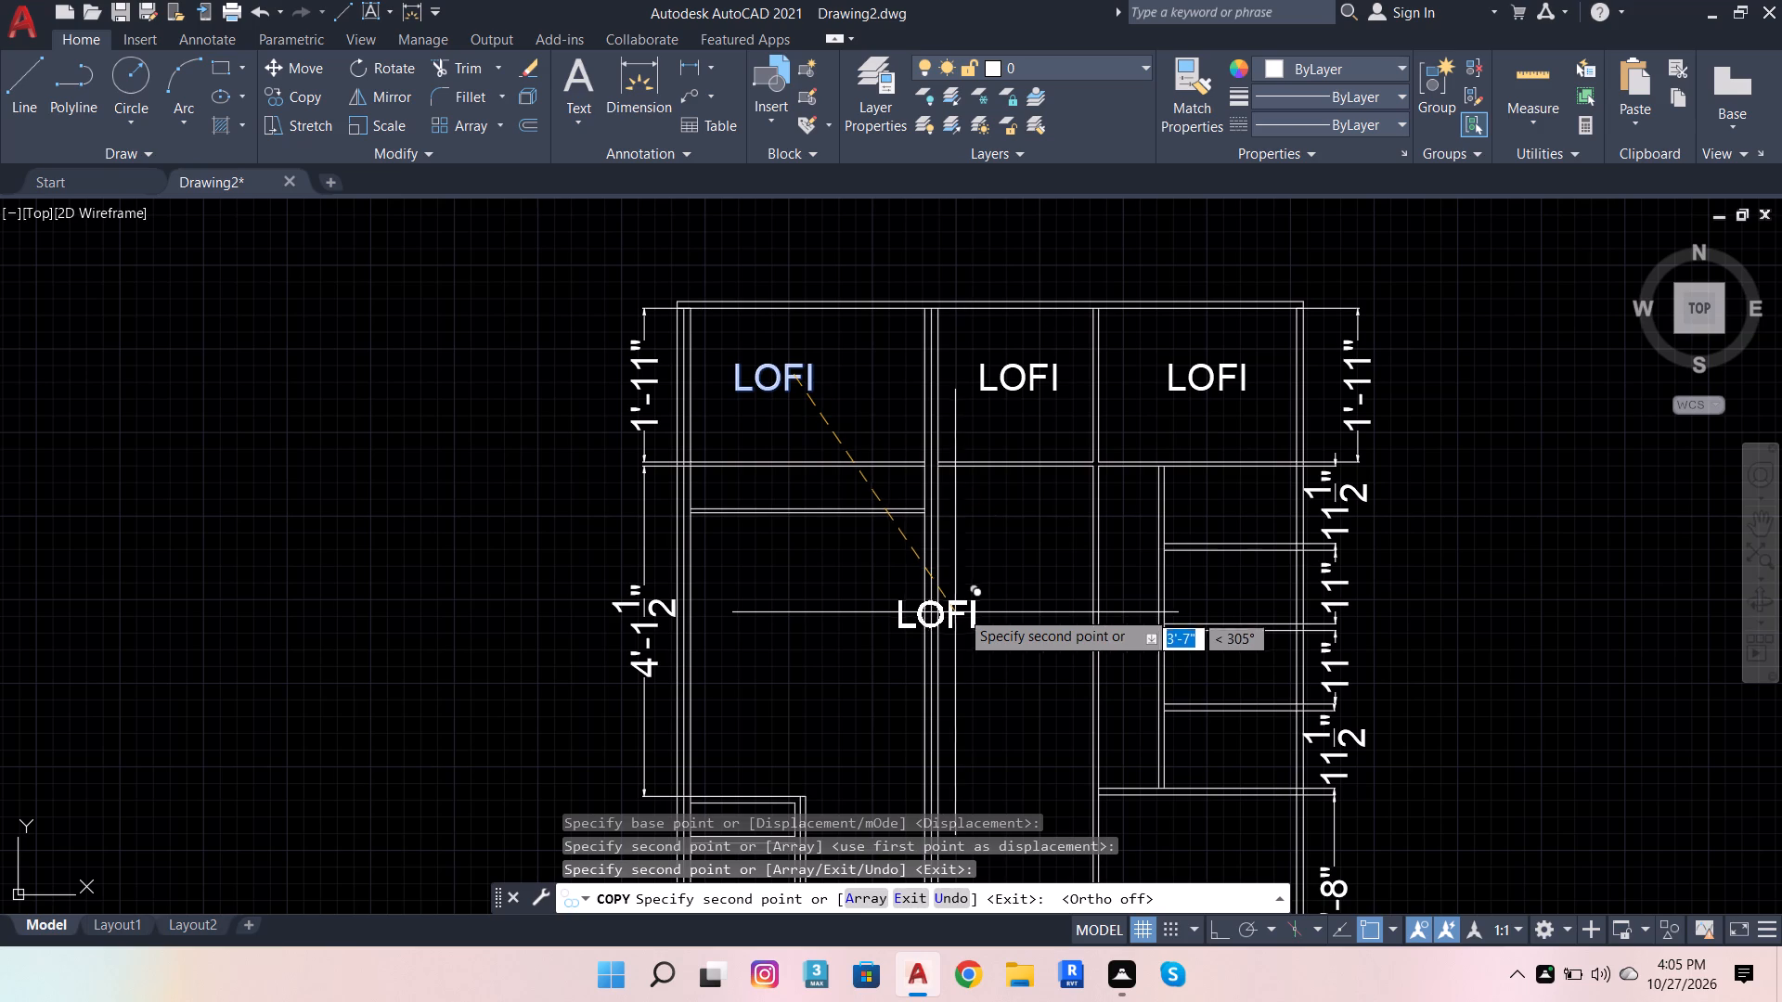
# Add a centred multiline text label "SHELF" in the left bay's narrow compartment just below the top compartment.
pyautogui.click(575, 83)
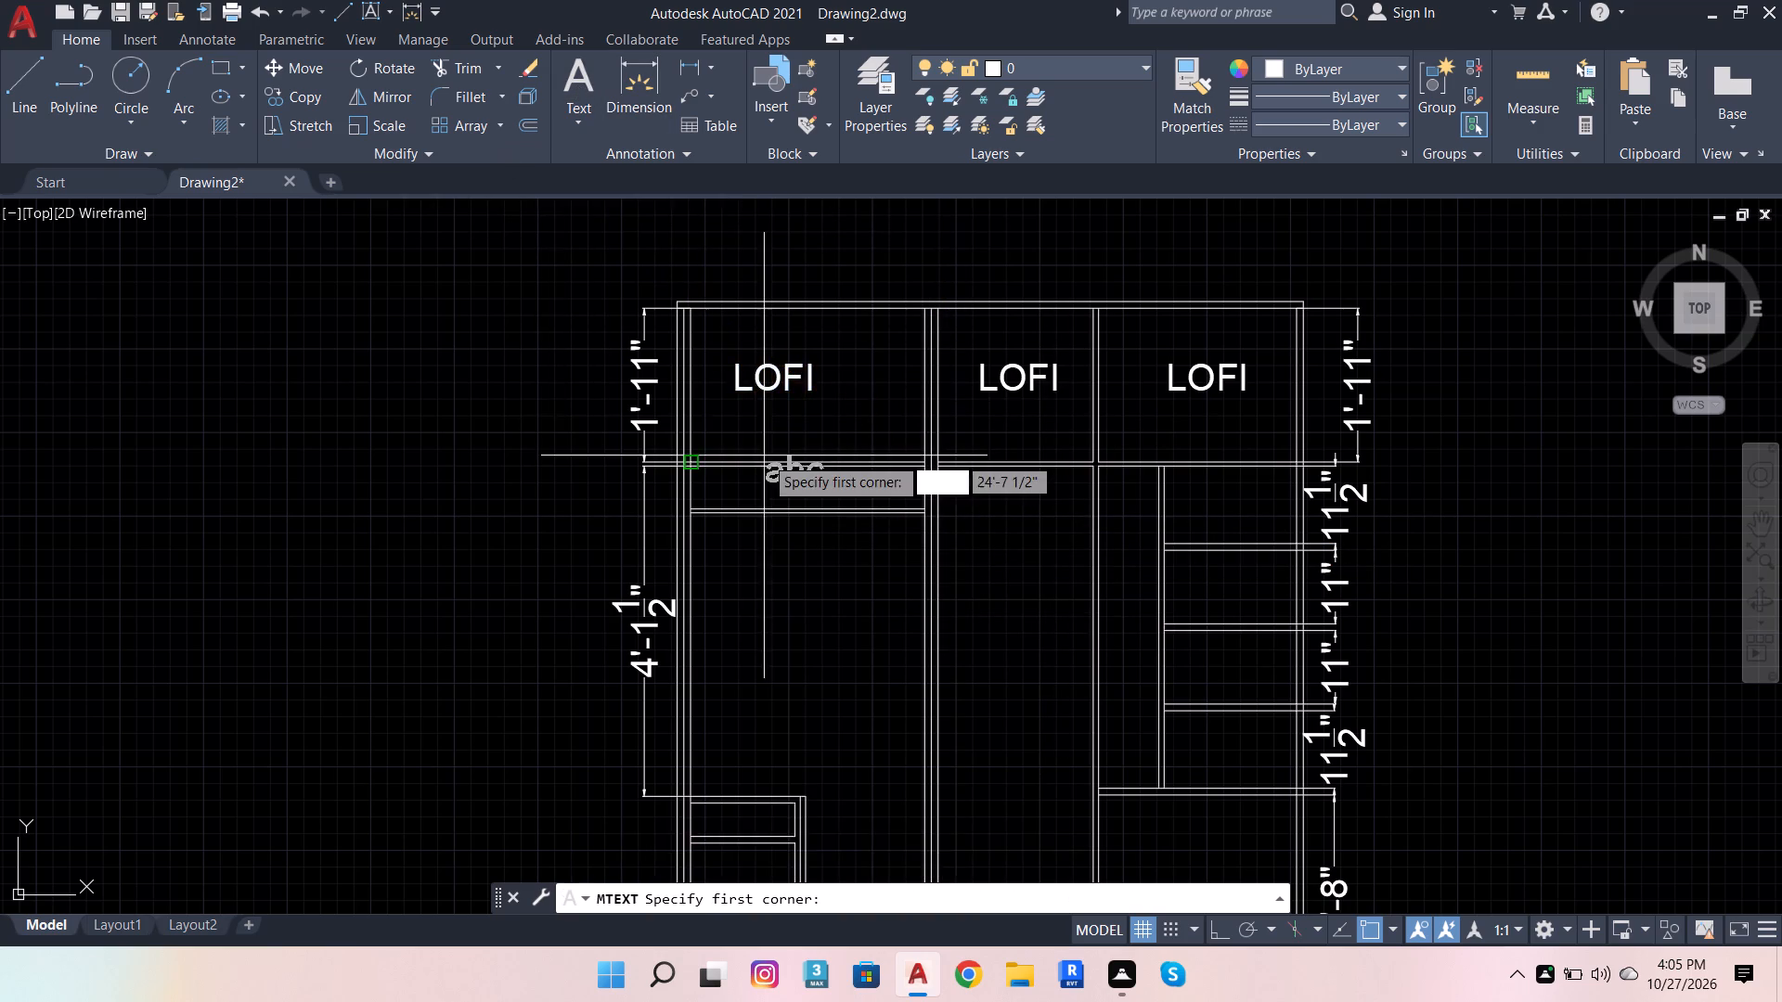
pyautogui.scroll(3, 764, 456)
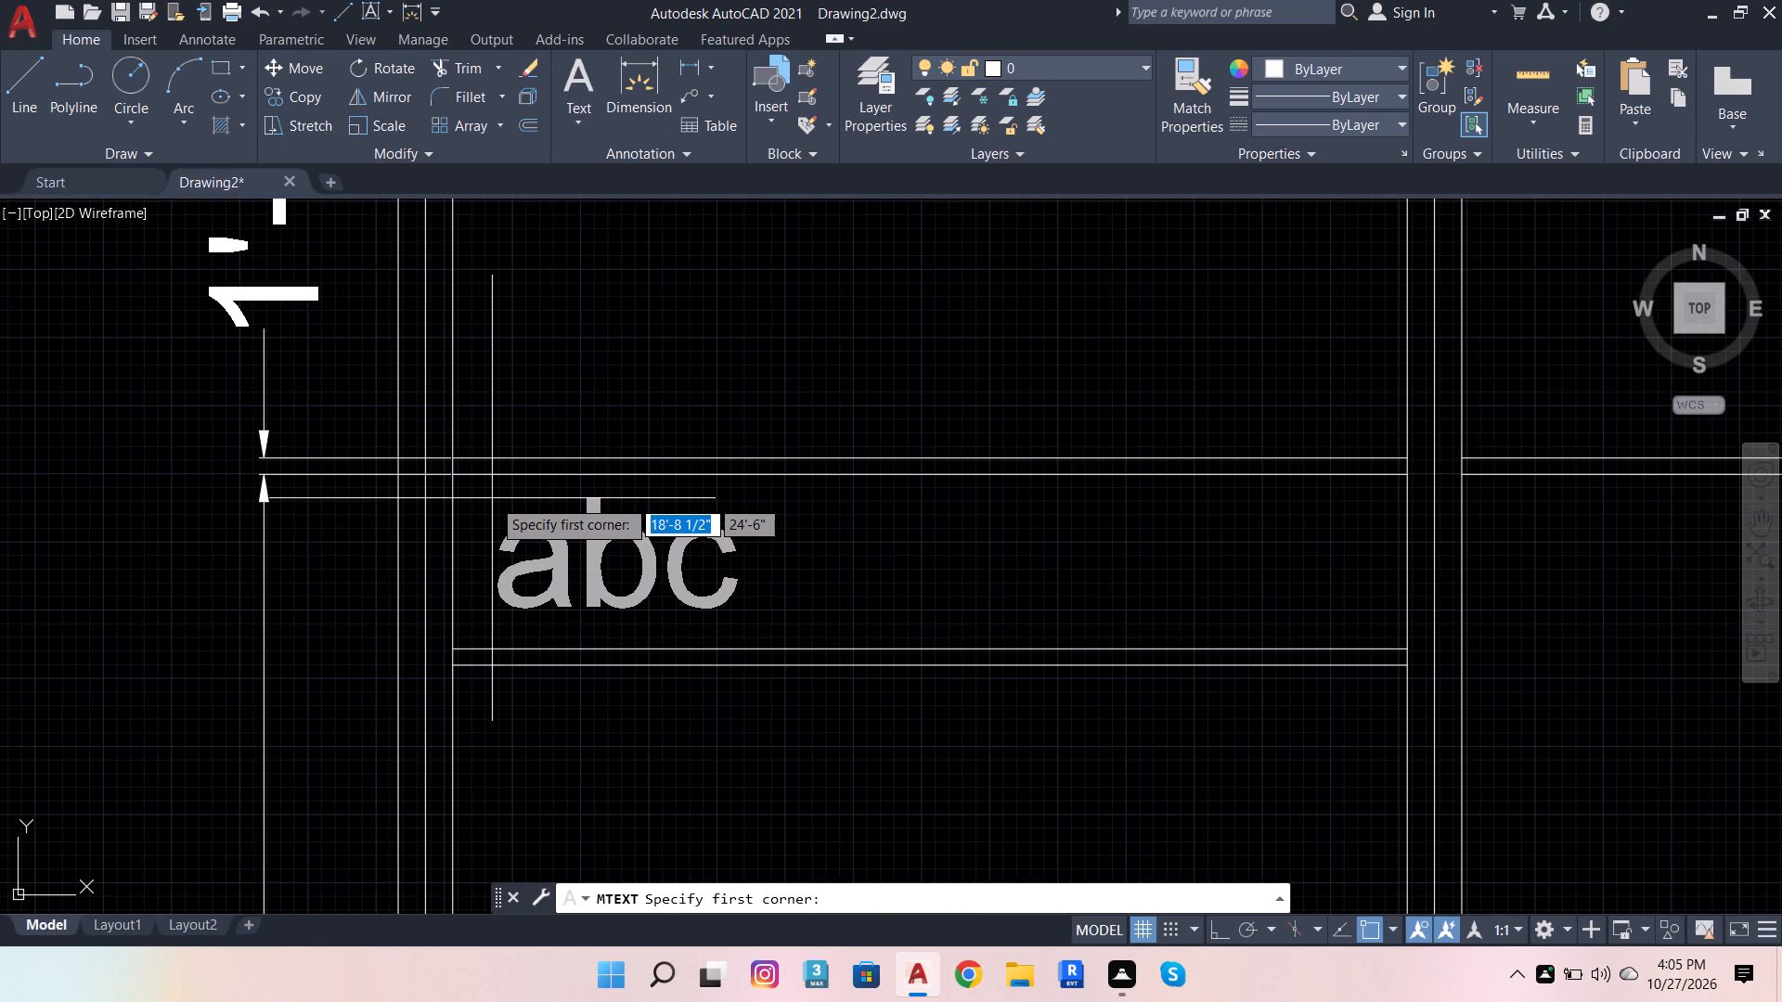
pyautogui.click(495, 498)
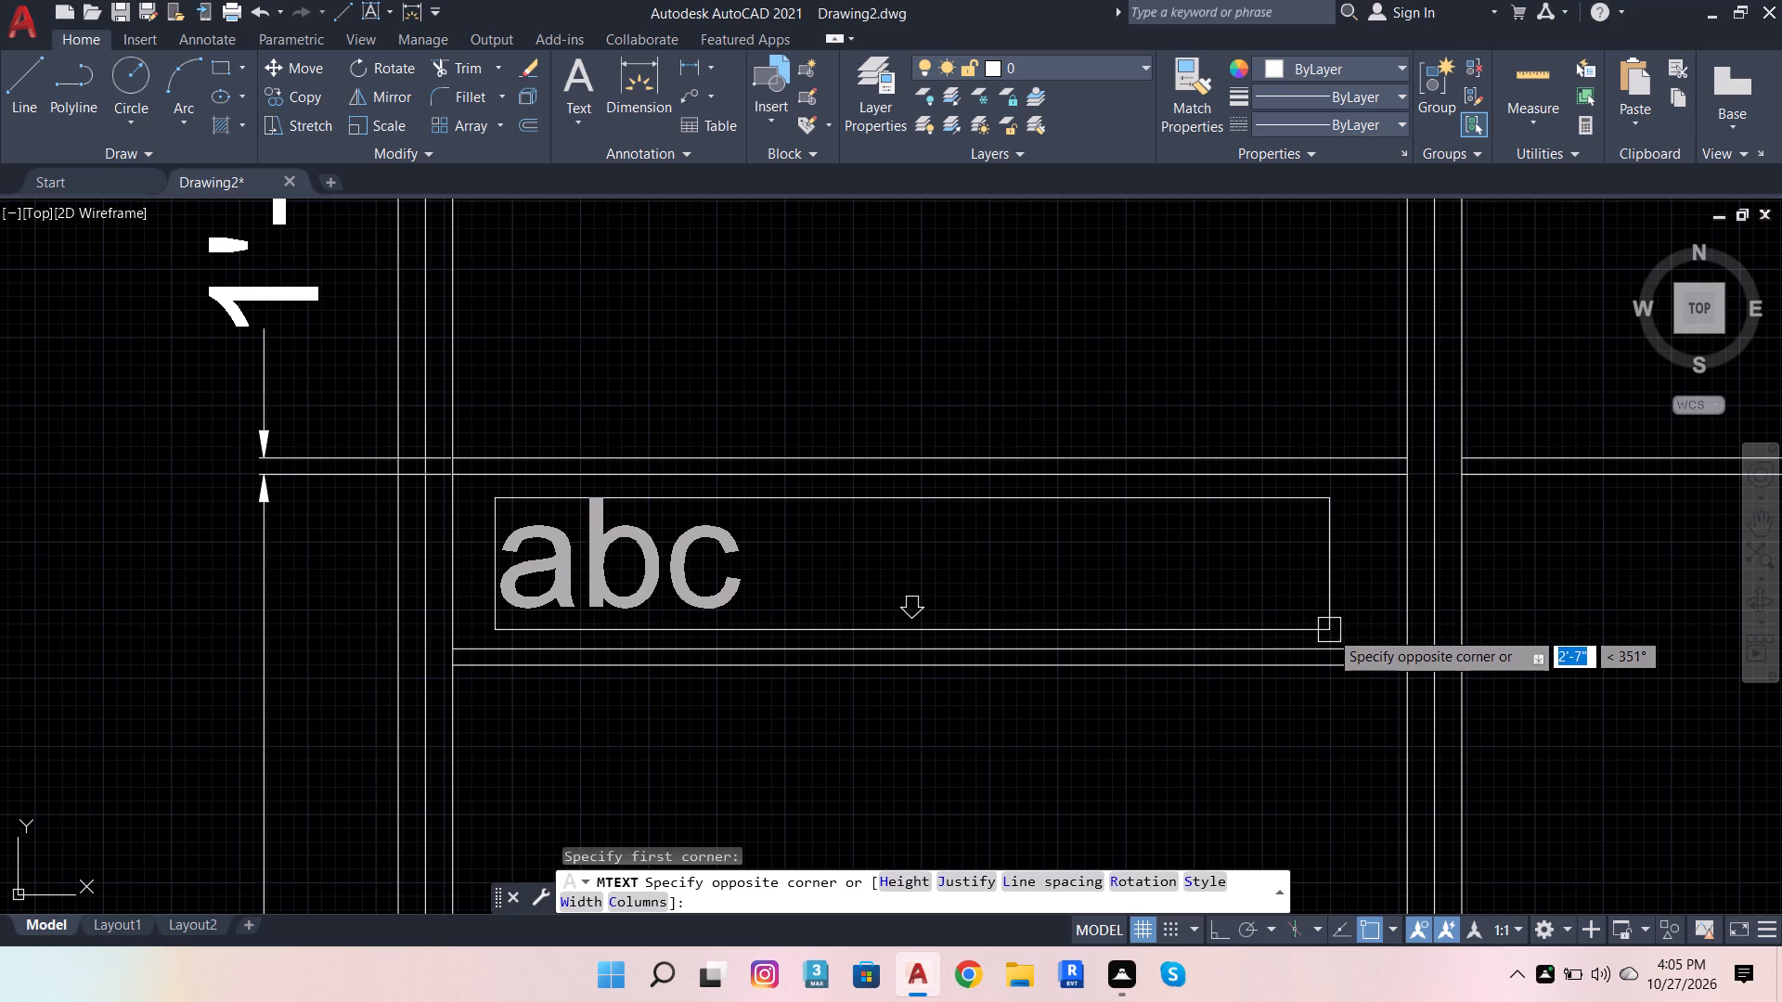
pyautogui.click(1329, 630)
pyautogui.click(908, 123)
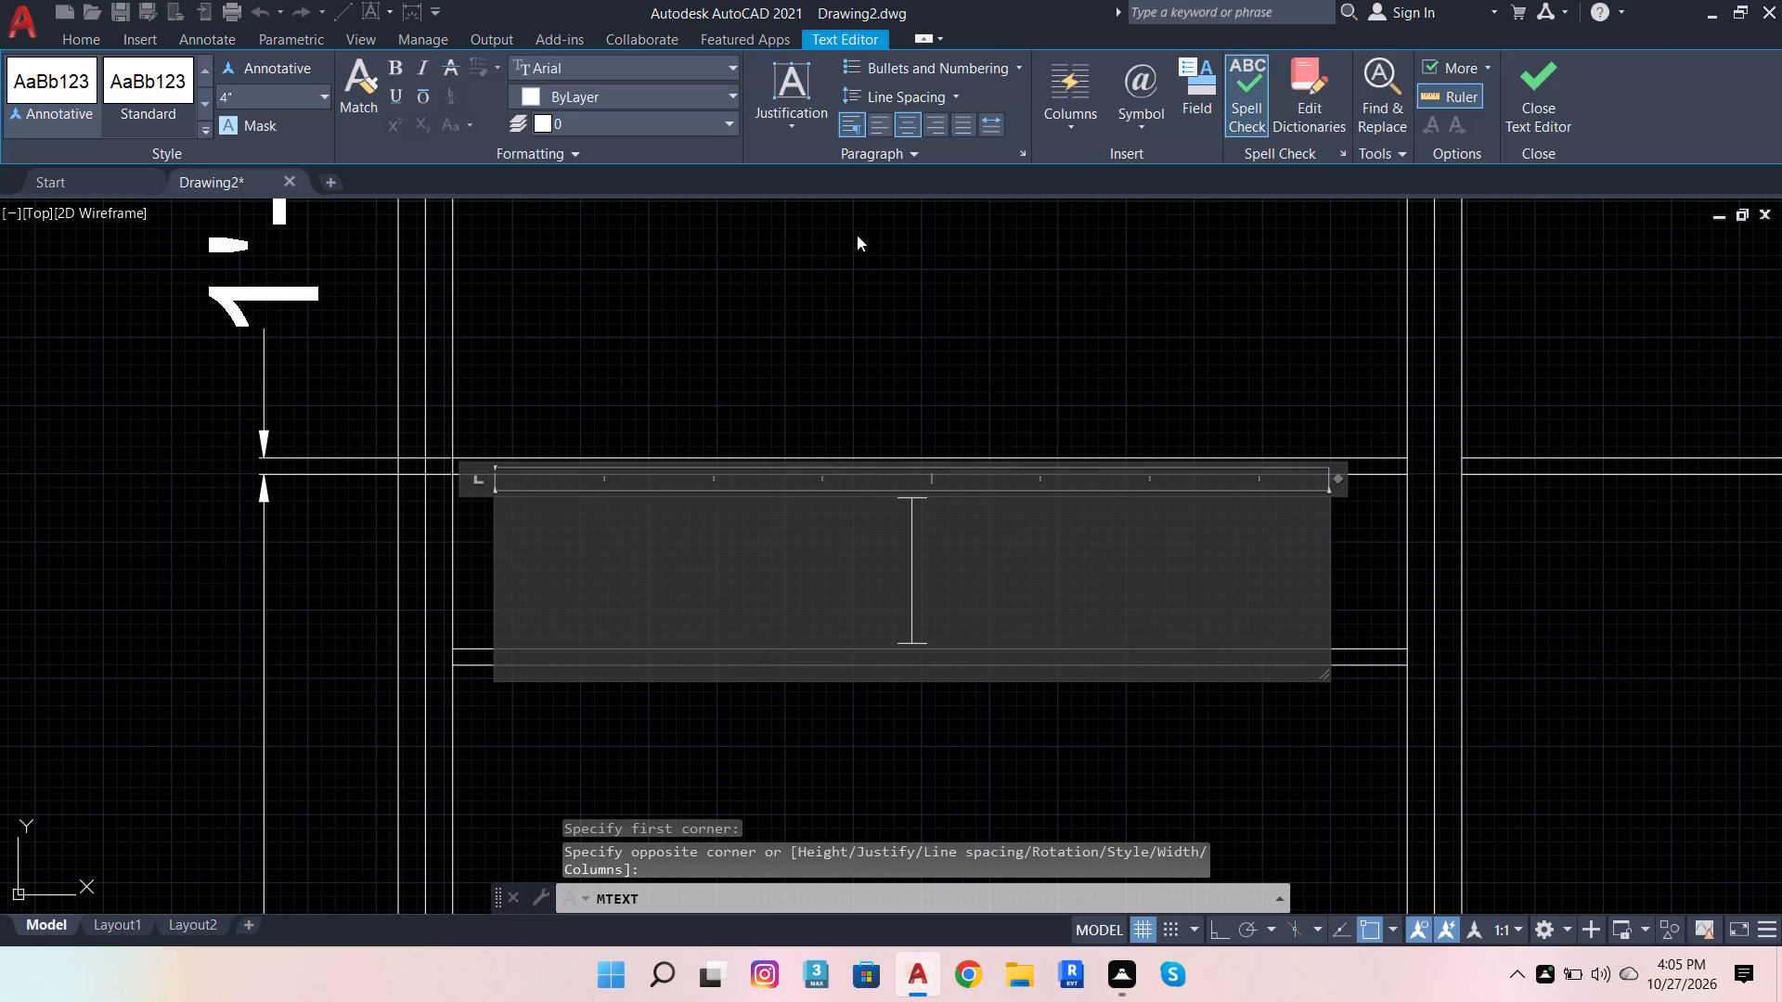
pyautogui.click(829, 592)
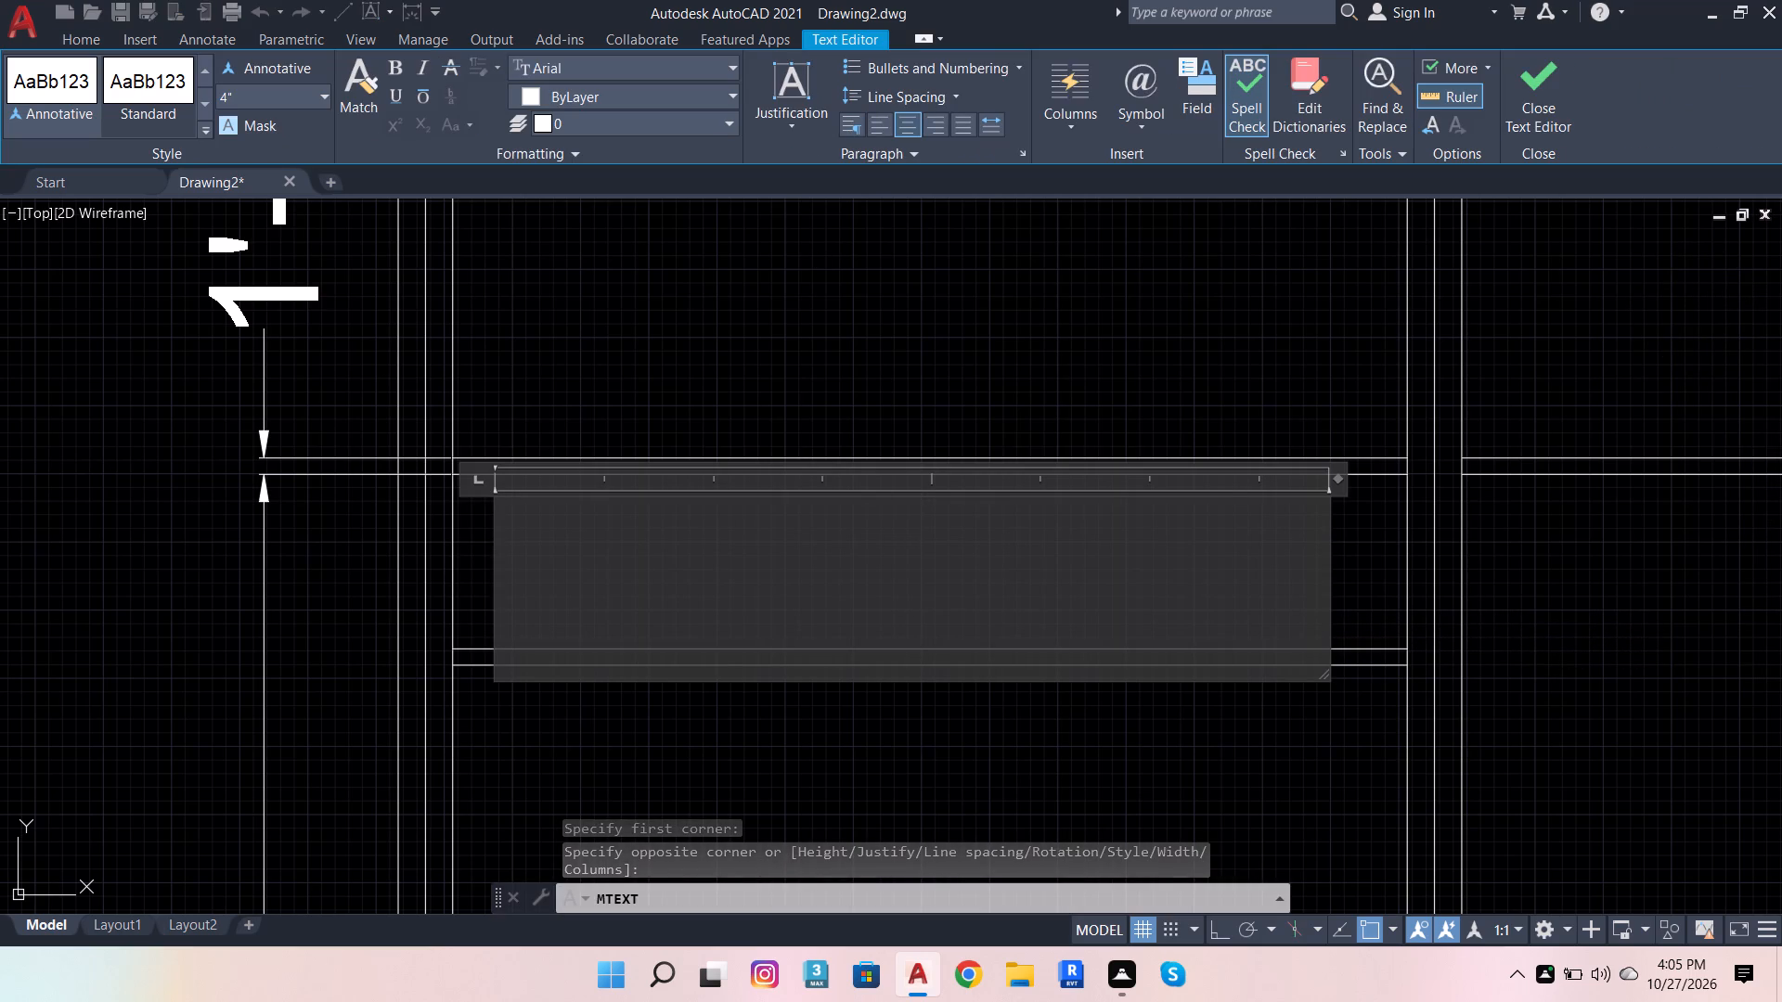
pyautogui.write('SHE')
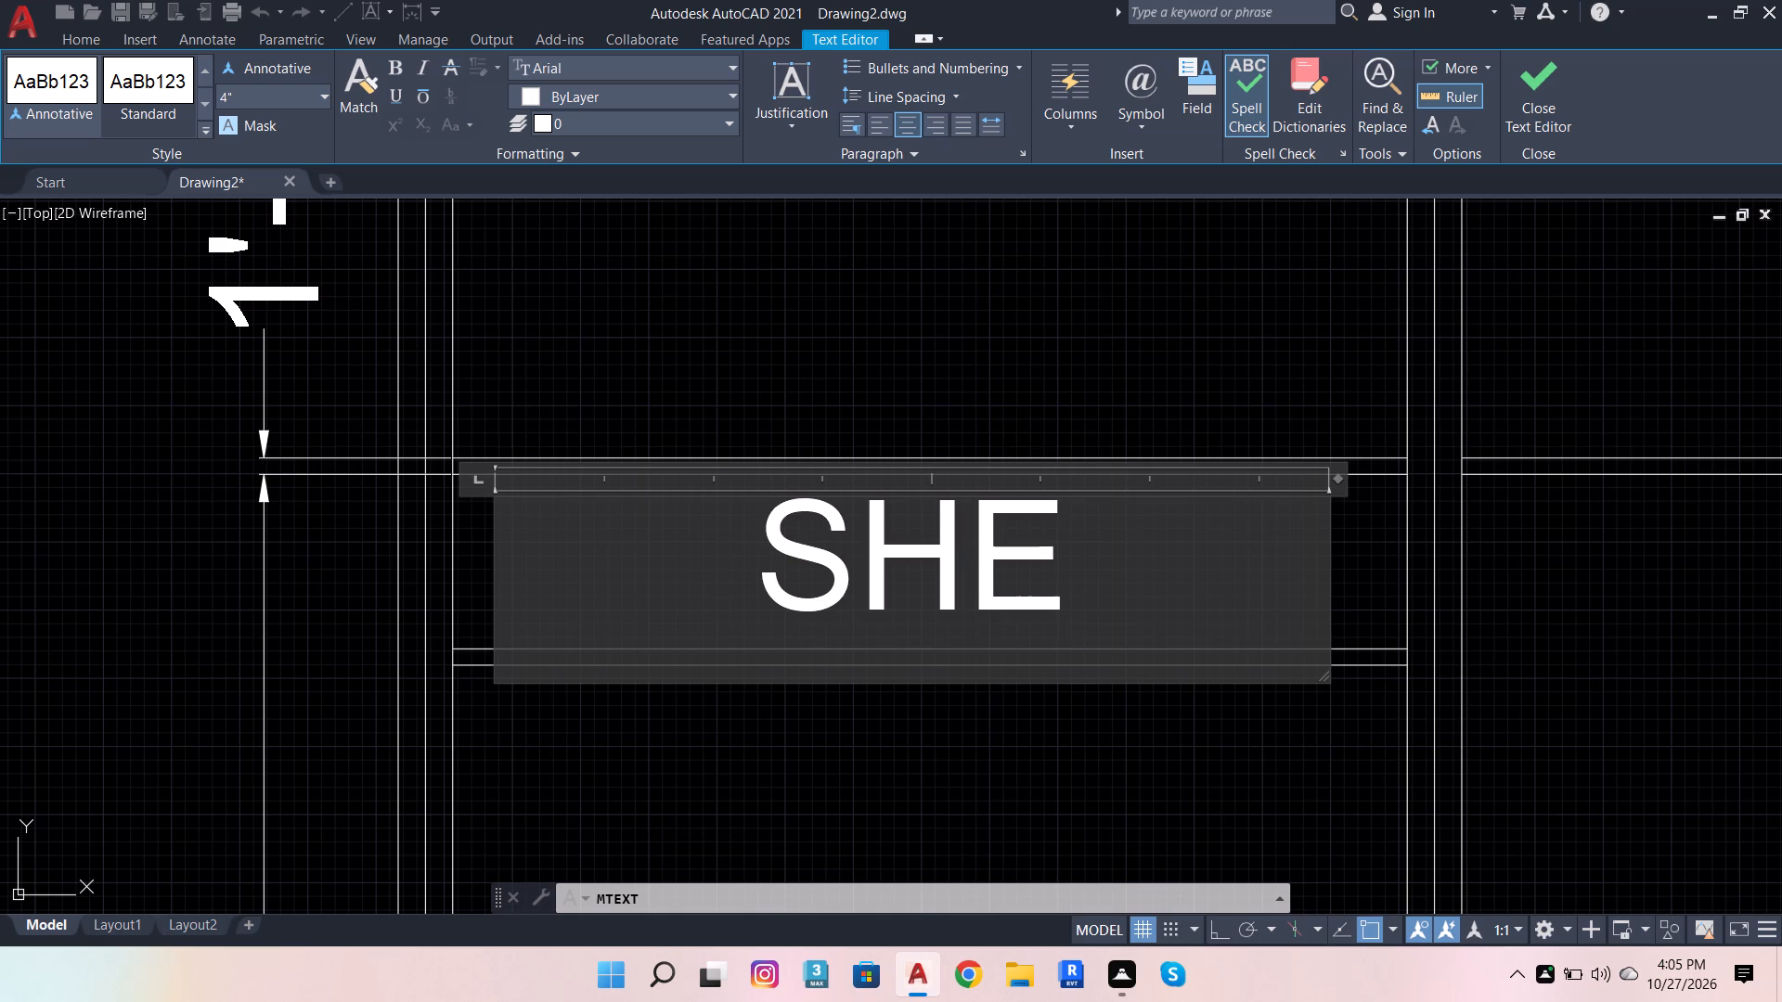
pyautogui.write('LF')
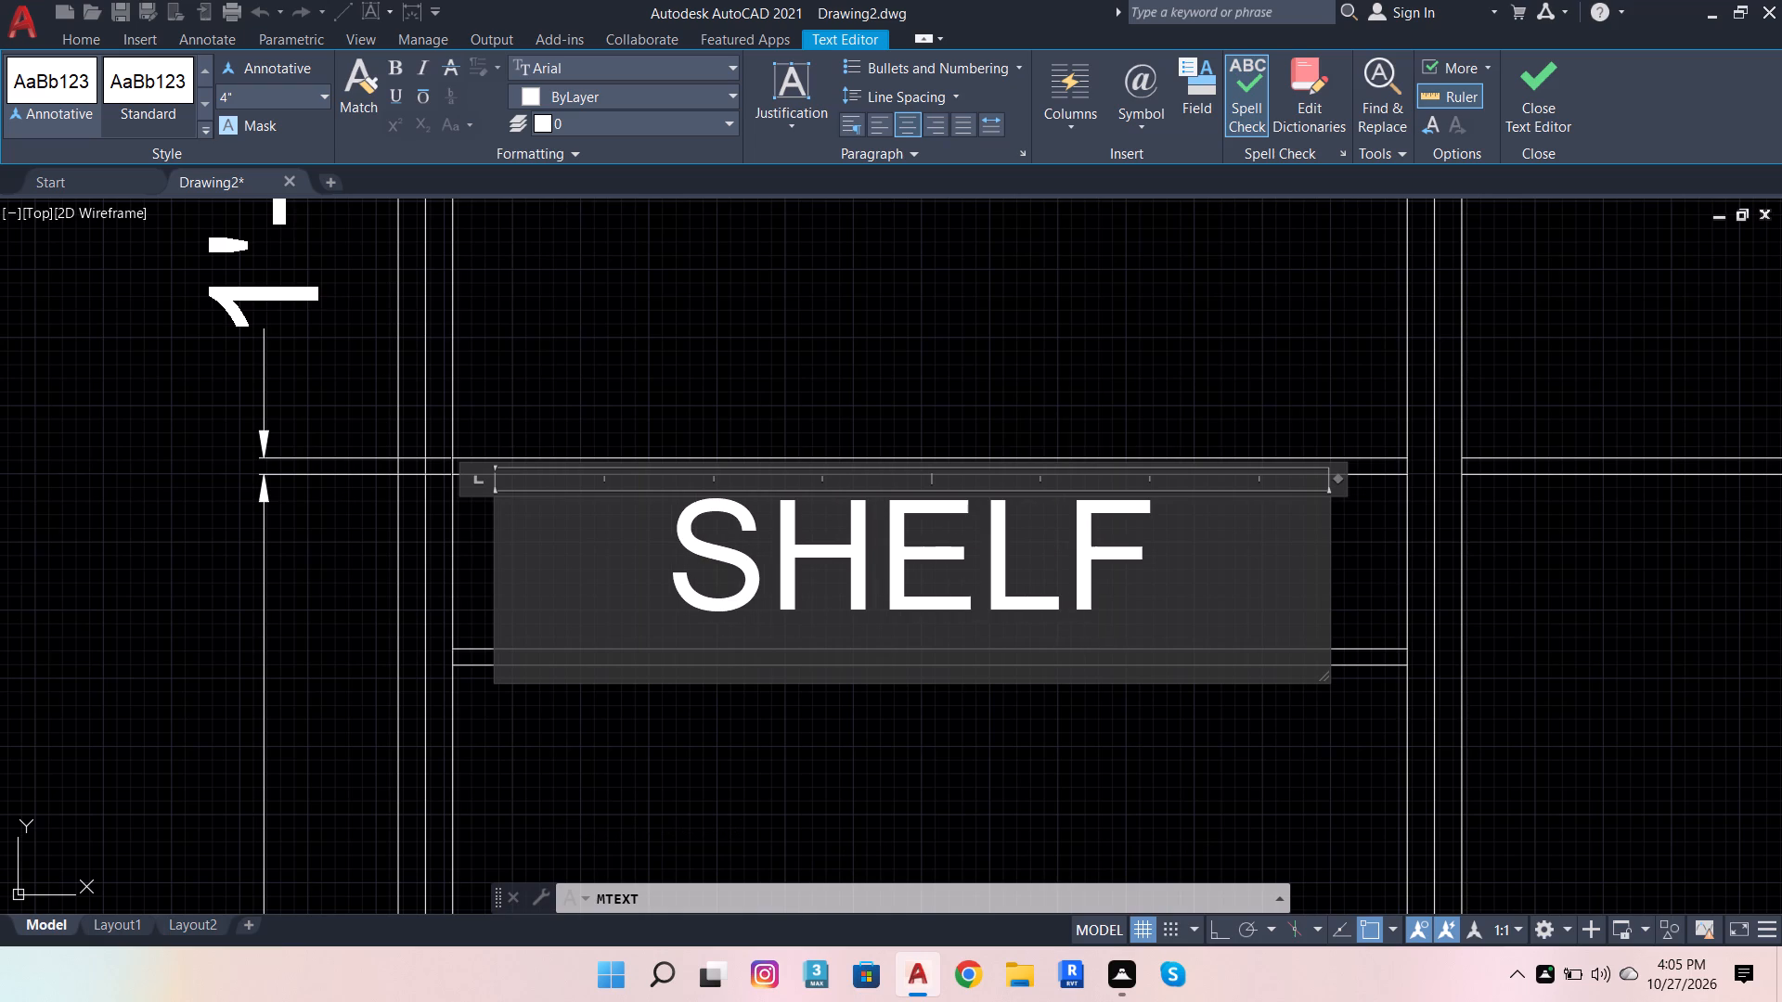
pyautogui.click(927, 756)
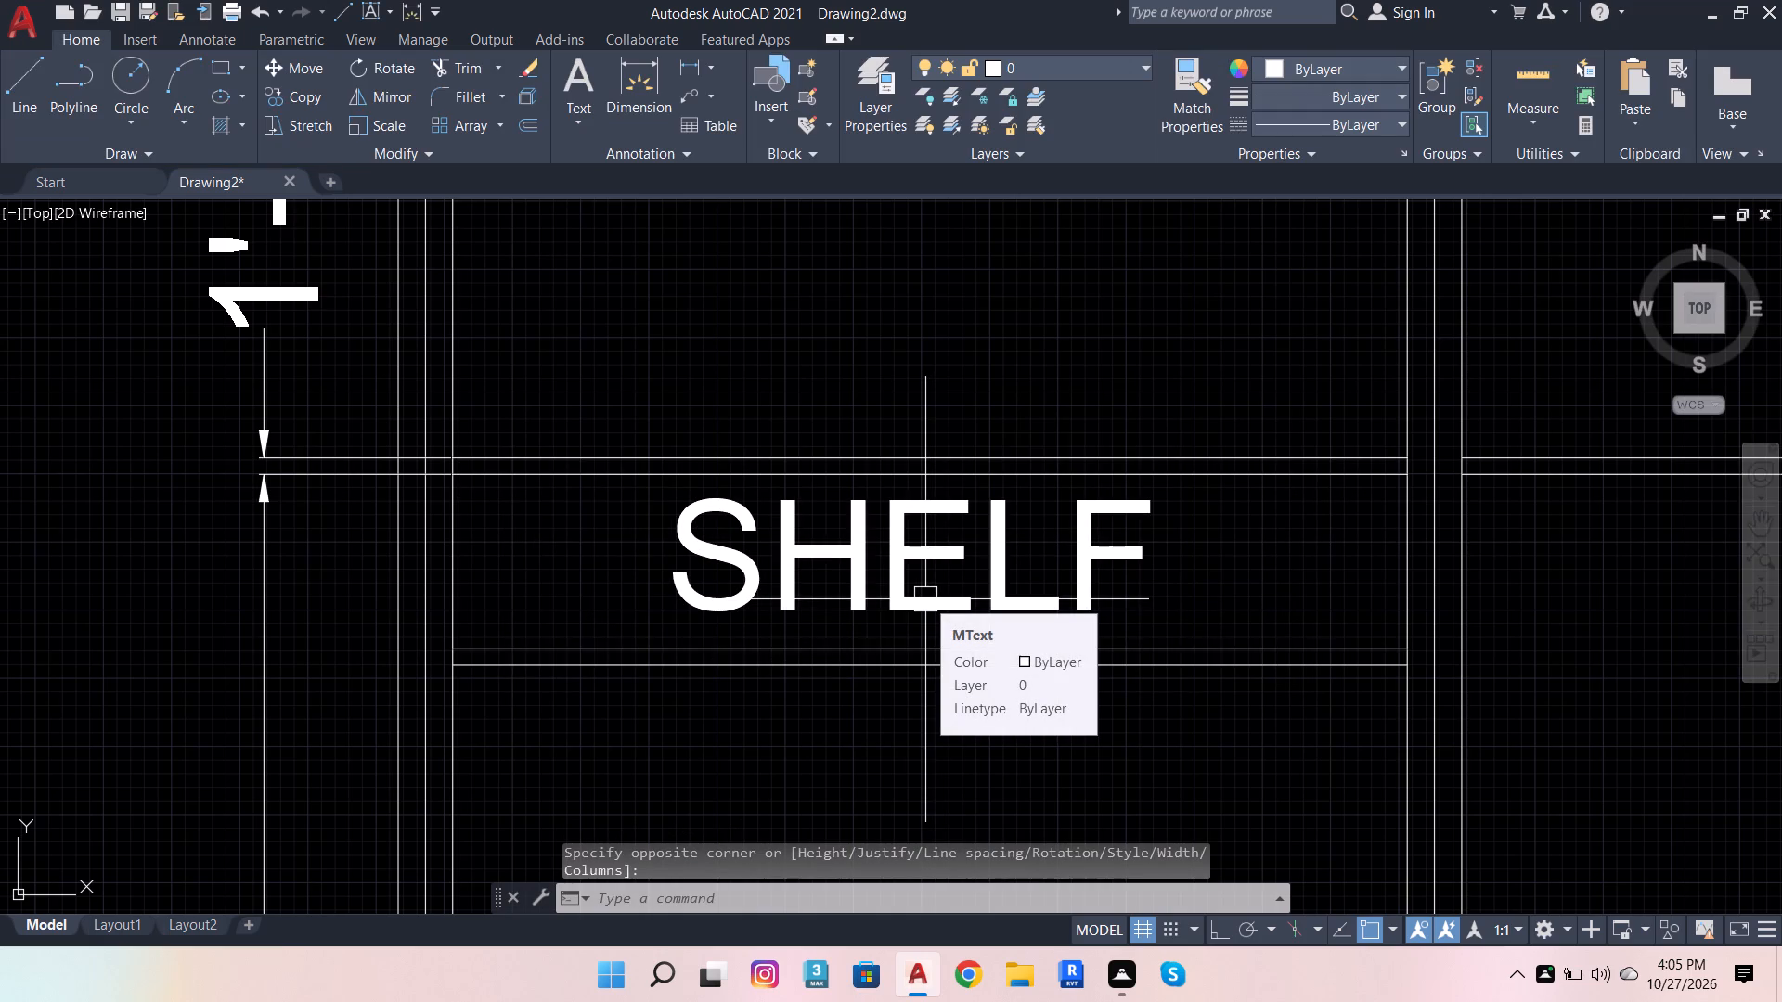
# Copy the SHELF label into each of the four stacked shelf compartments in the right bay.
pyautogui.click(923, 584)
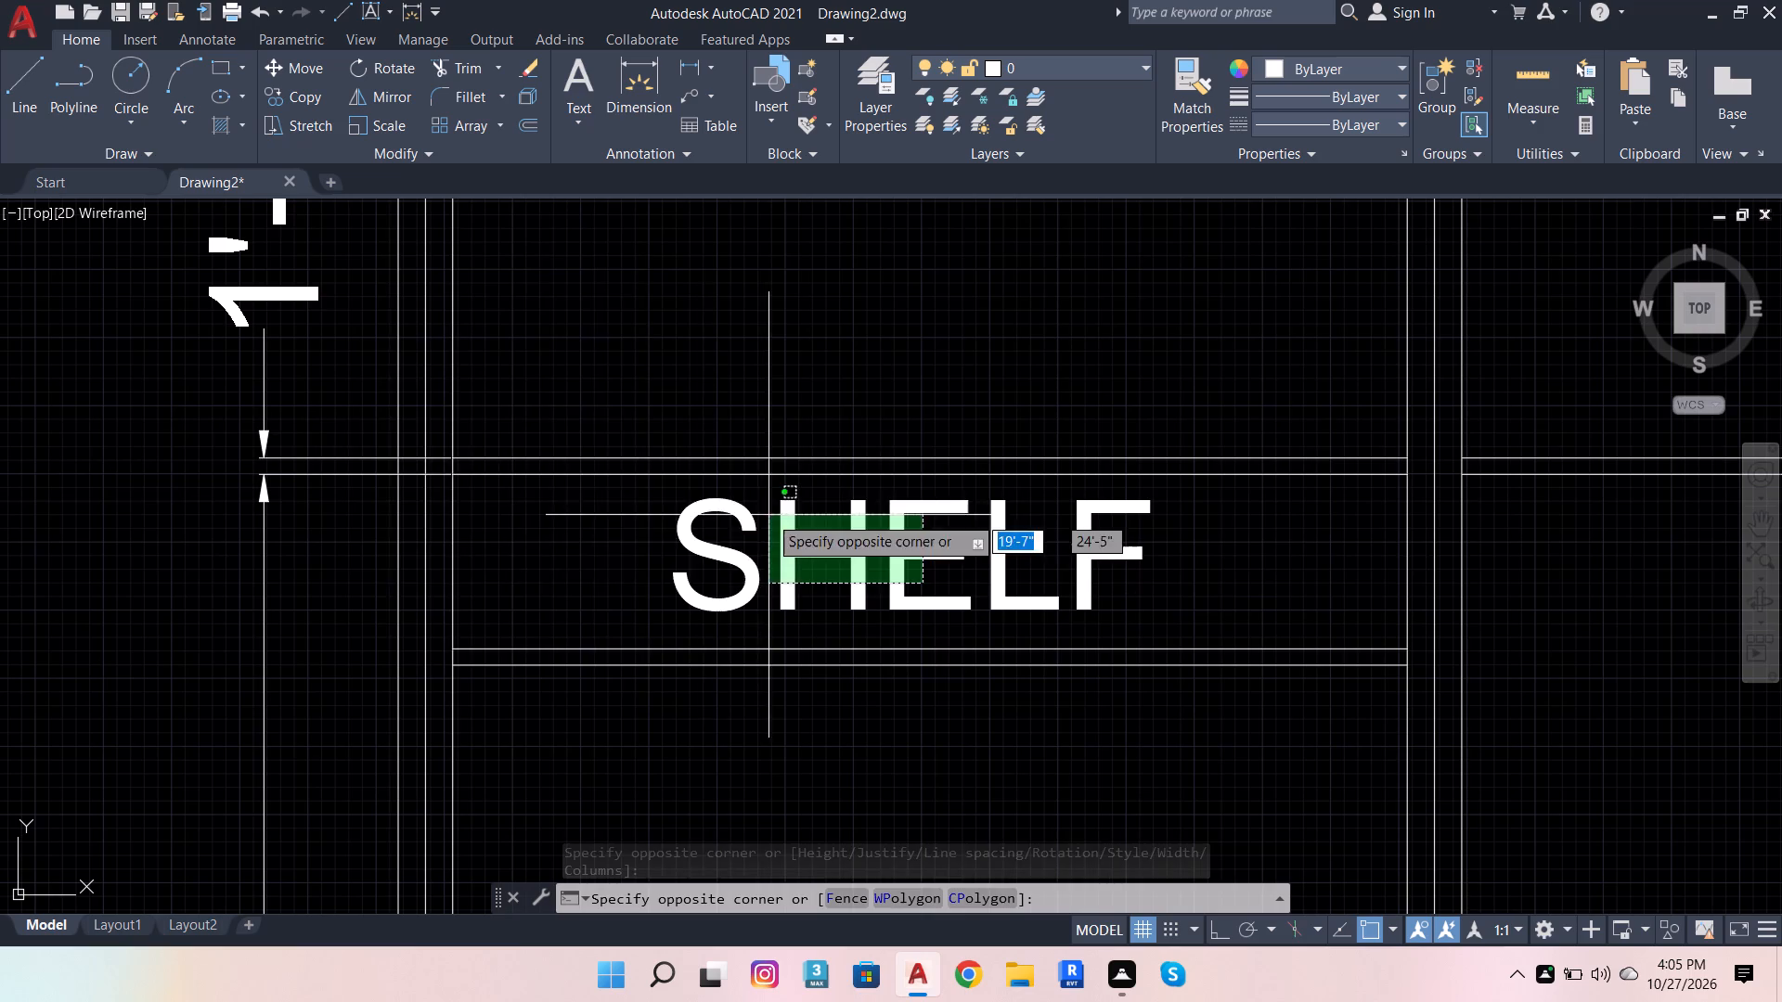
pyautogui.click(836, 549)
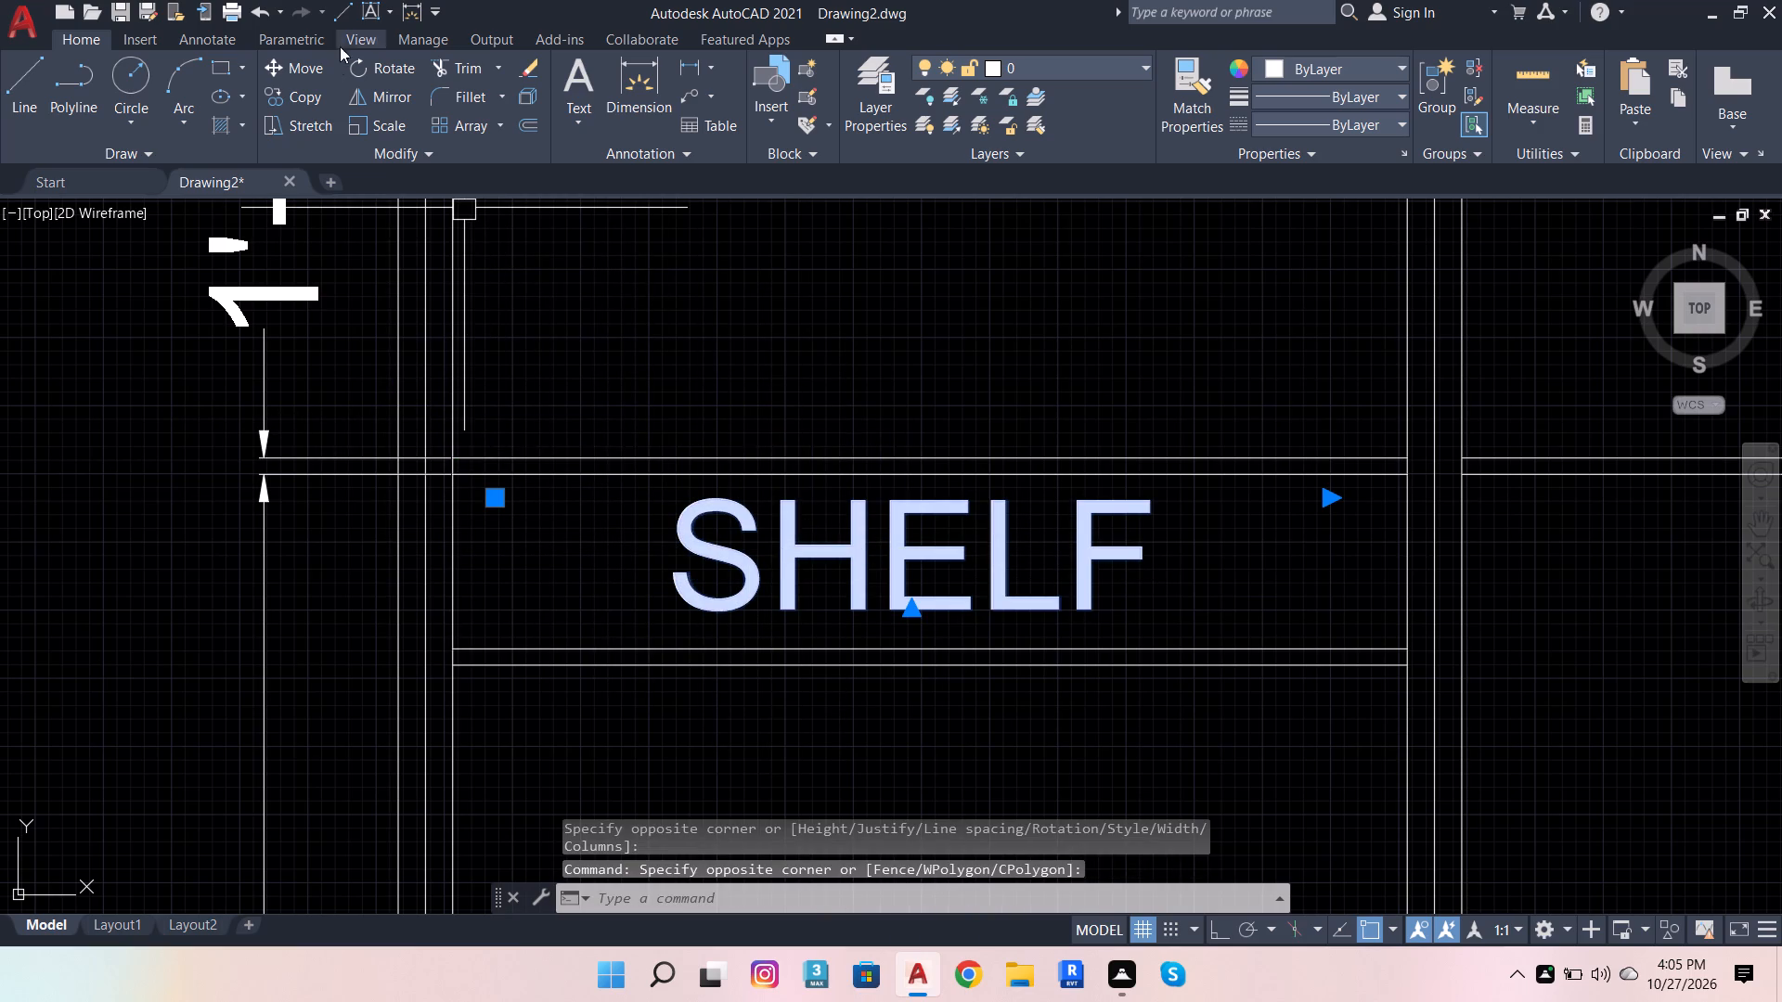
pyautogui.click(307, 97)
pyautogui.click(827, 545)
pyautogui.scroll(-4, 543, 535)
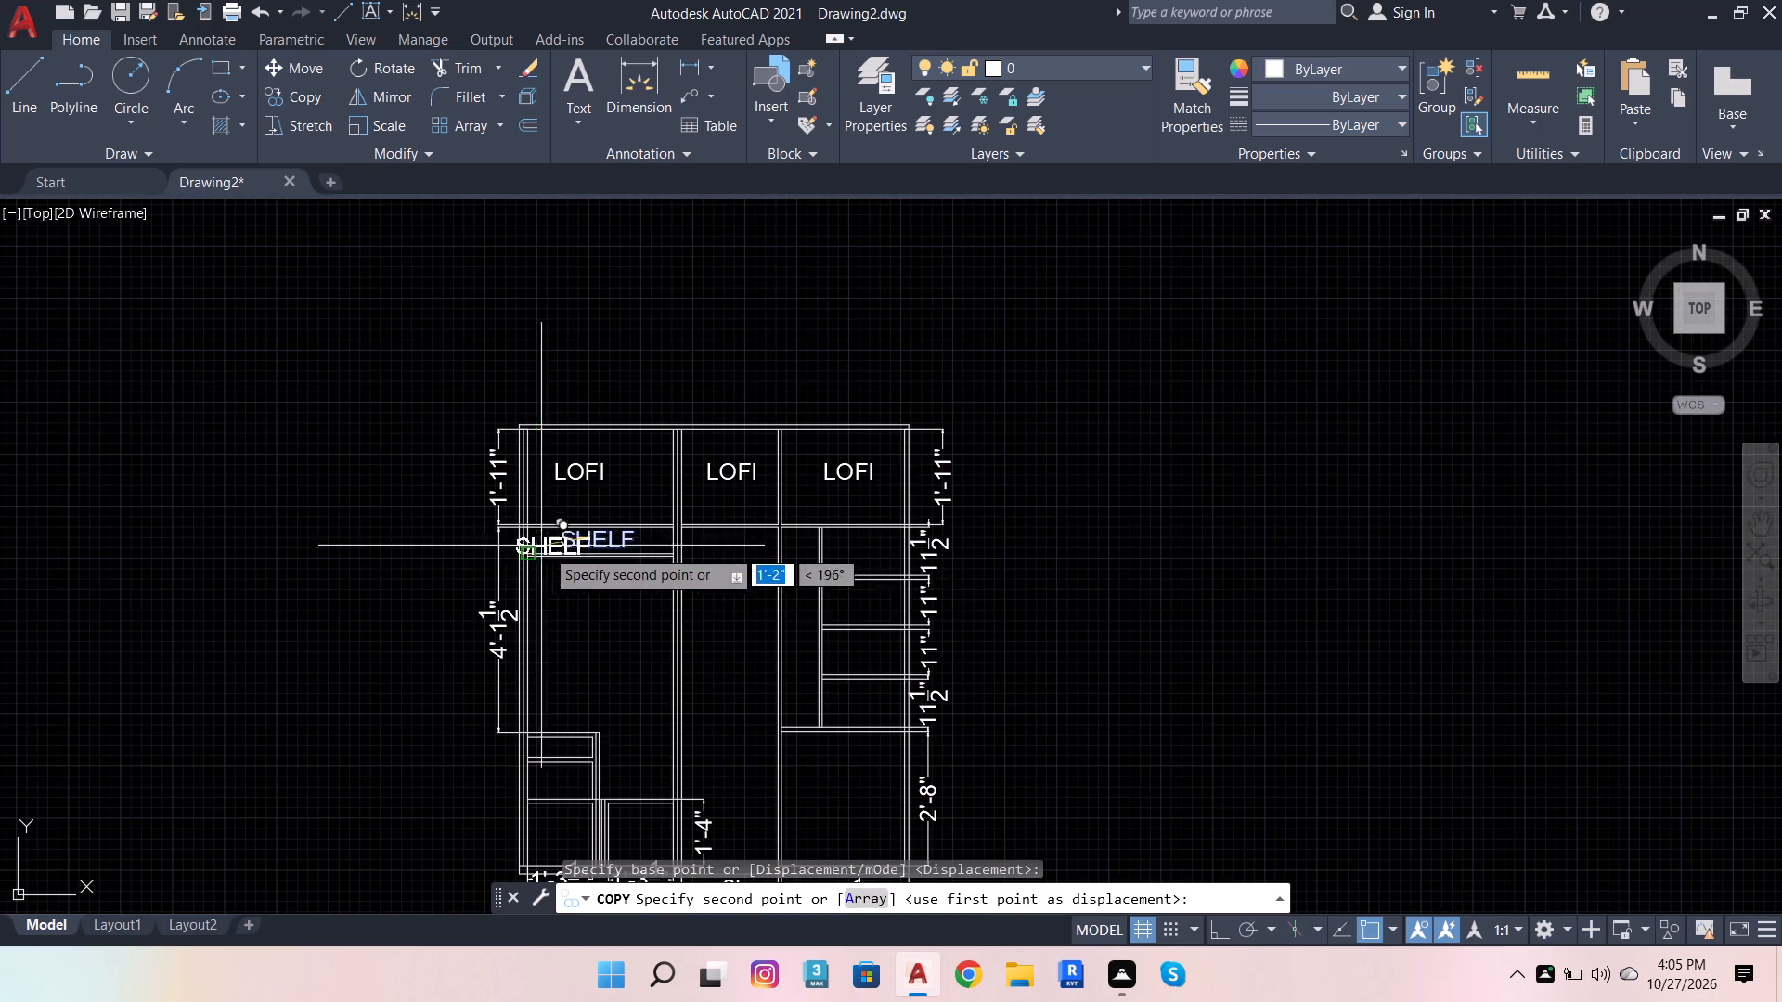
pyautogui.scroll(3, 910, 565)
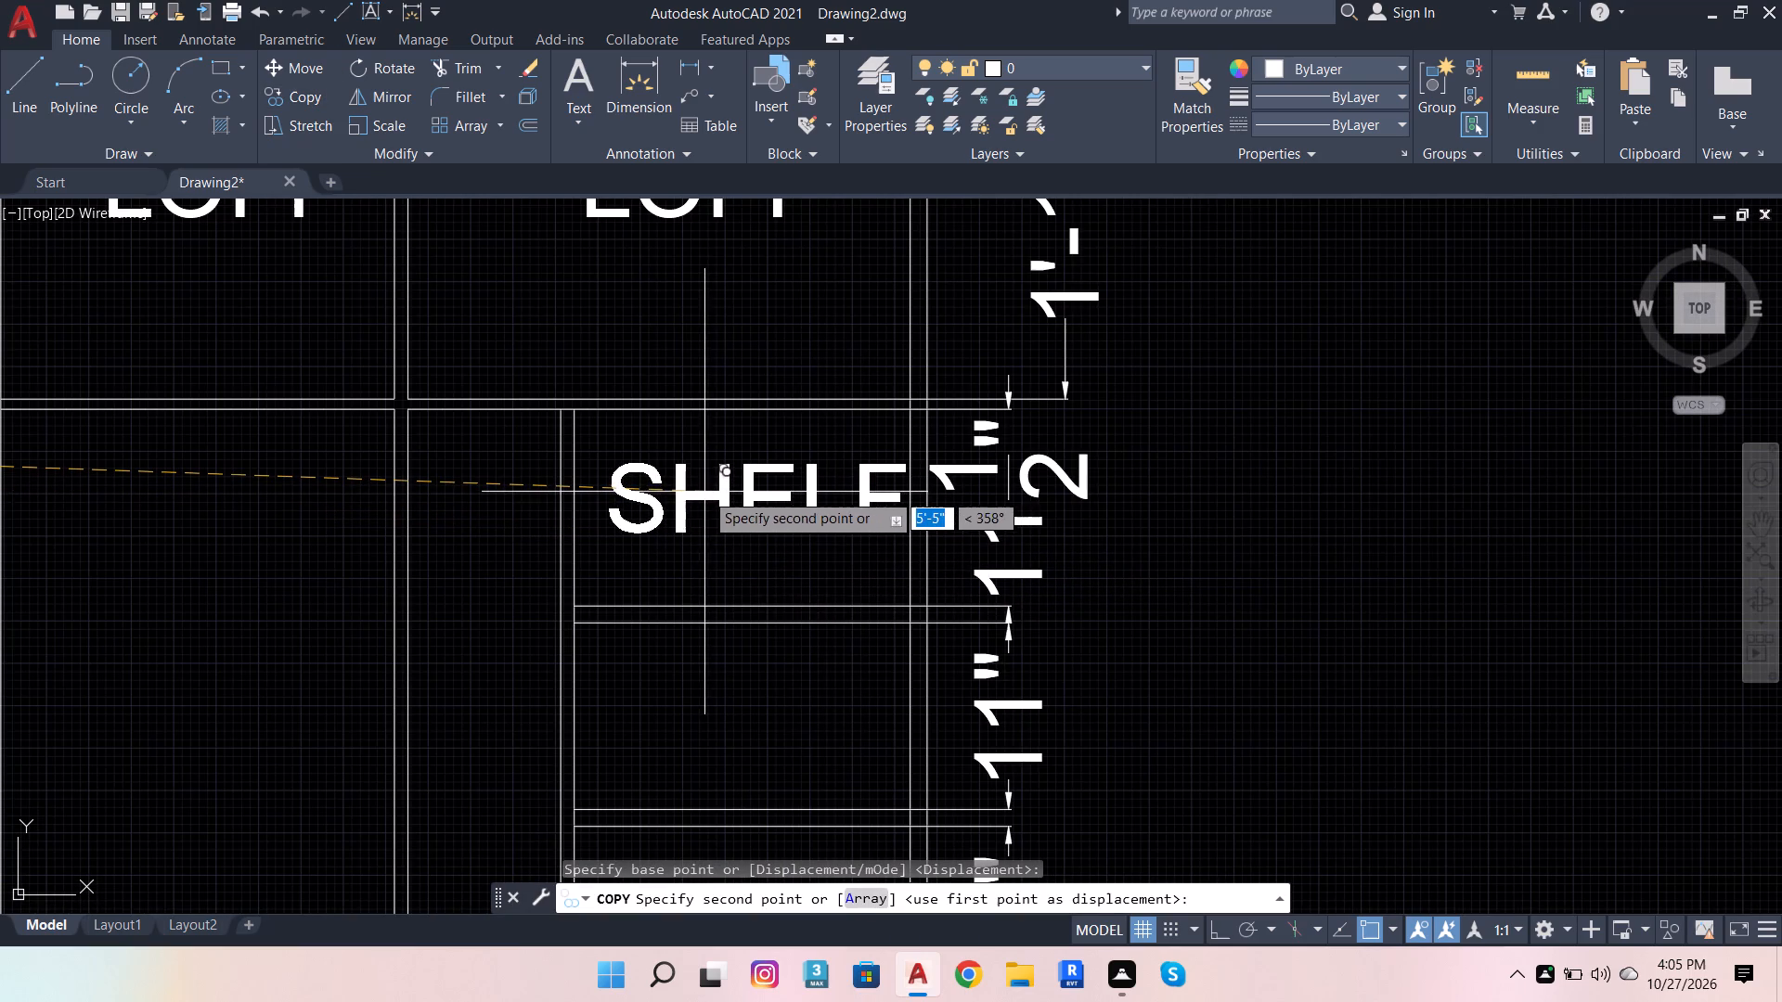
pyautogui.click(693, 495)
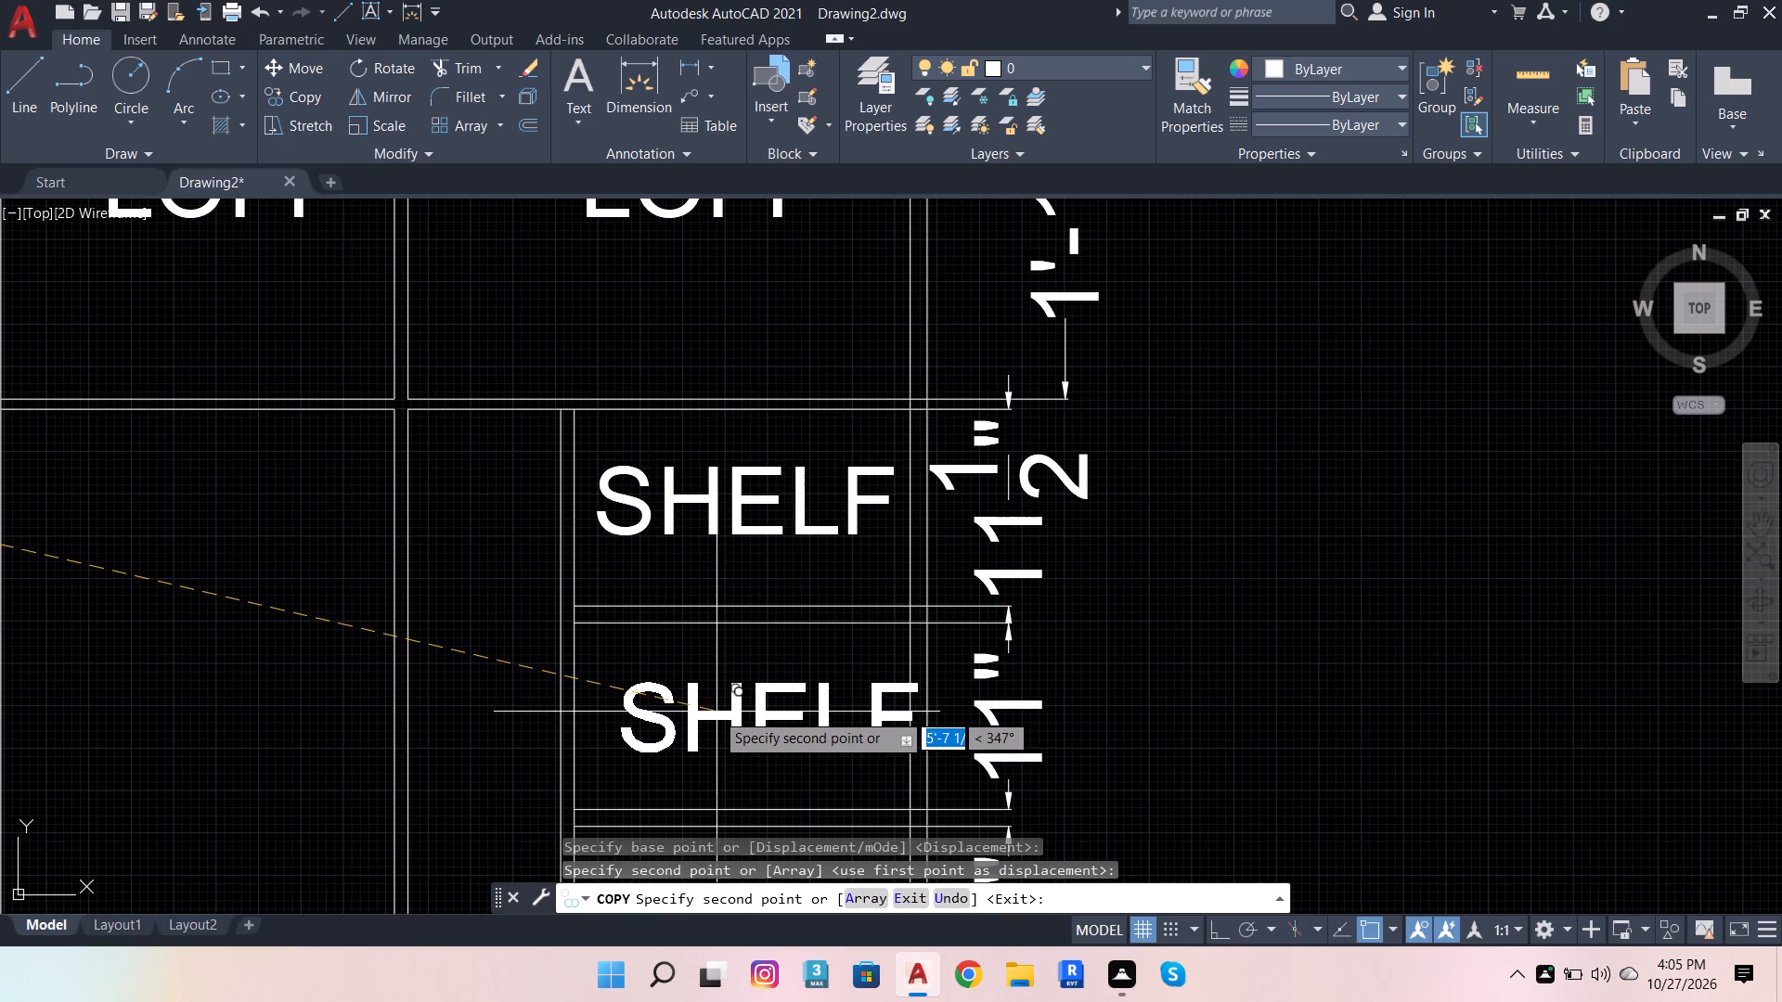
pyautogui.click(704, 710)
pyautogui.scroll(-3, 687, 577)
pyautogui.scroll(3, 687, 673)
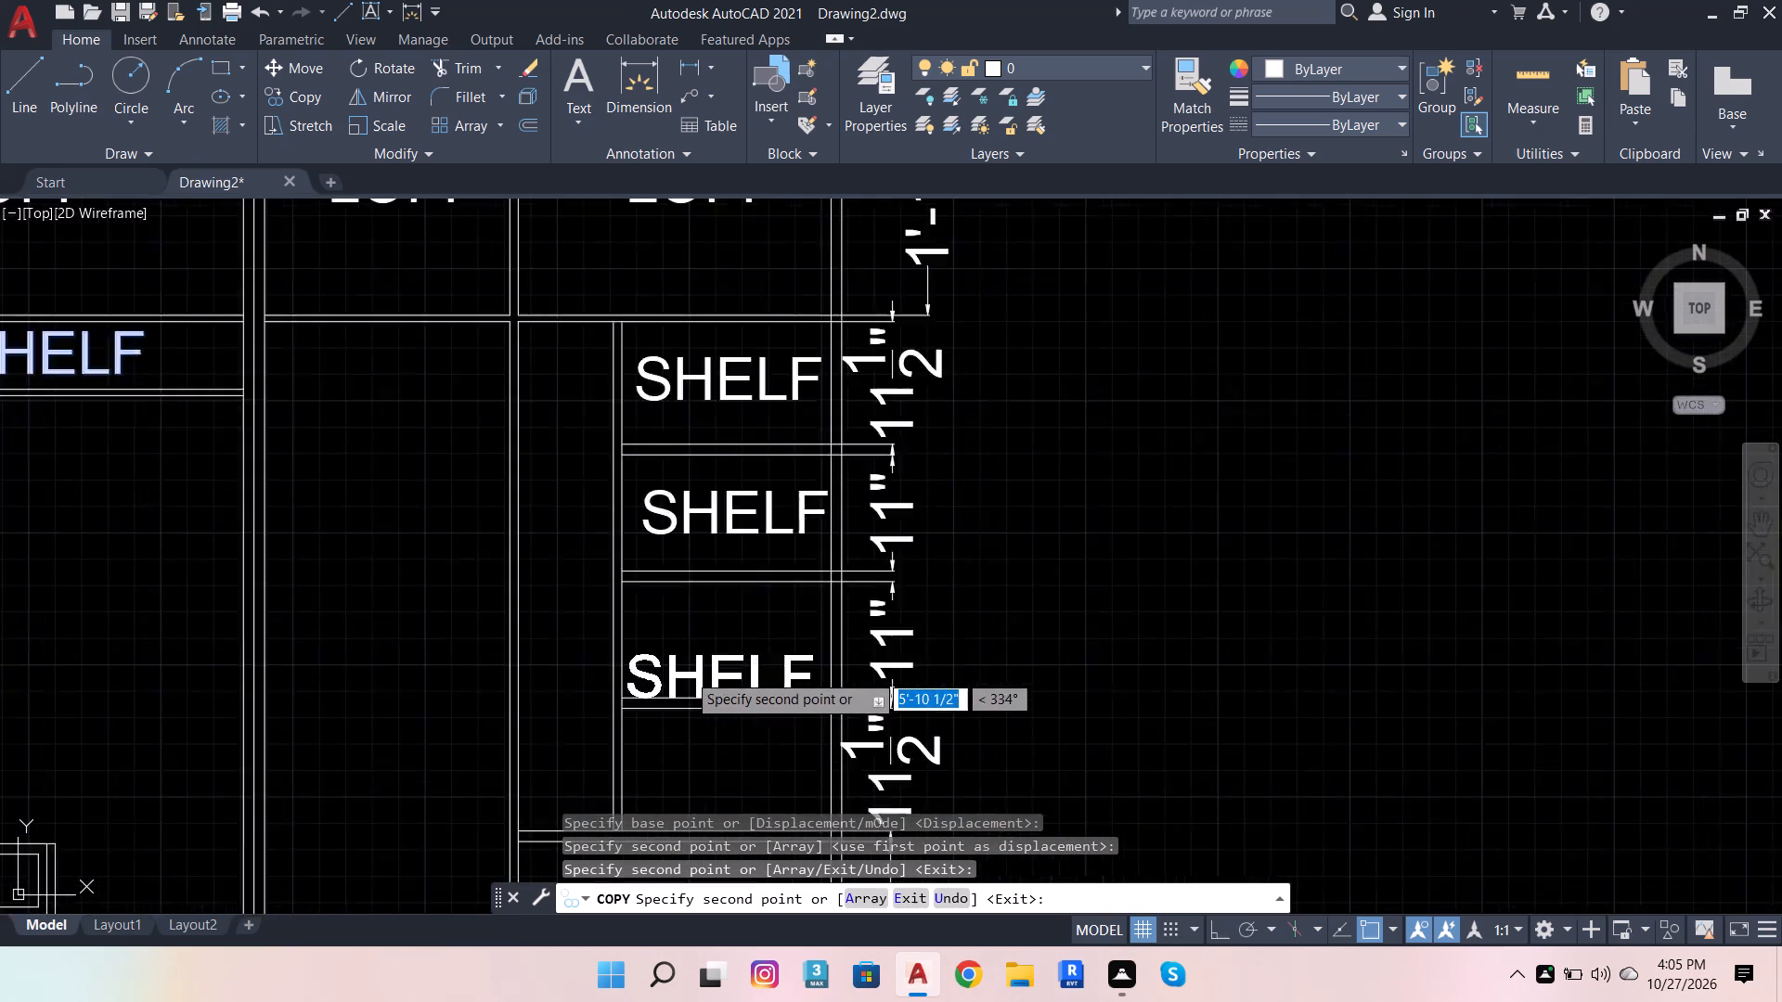
pyautogui.click(729, 619)
pyautogui.scroll(-3, 715, 628)
pyautogui.scroll(2, 704, 707)
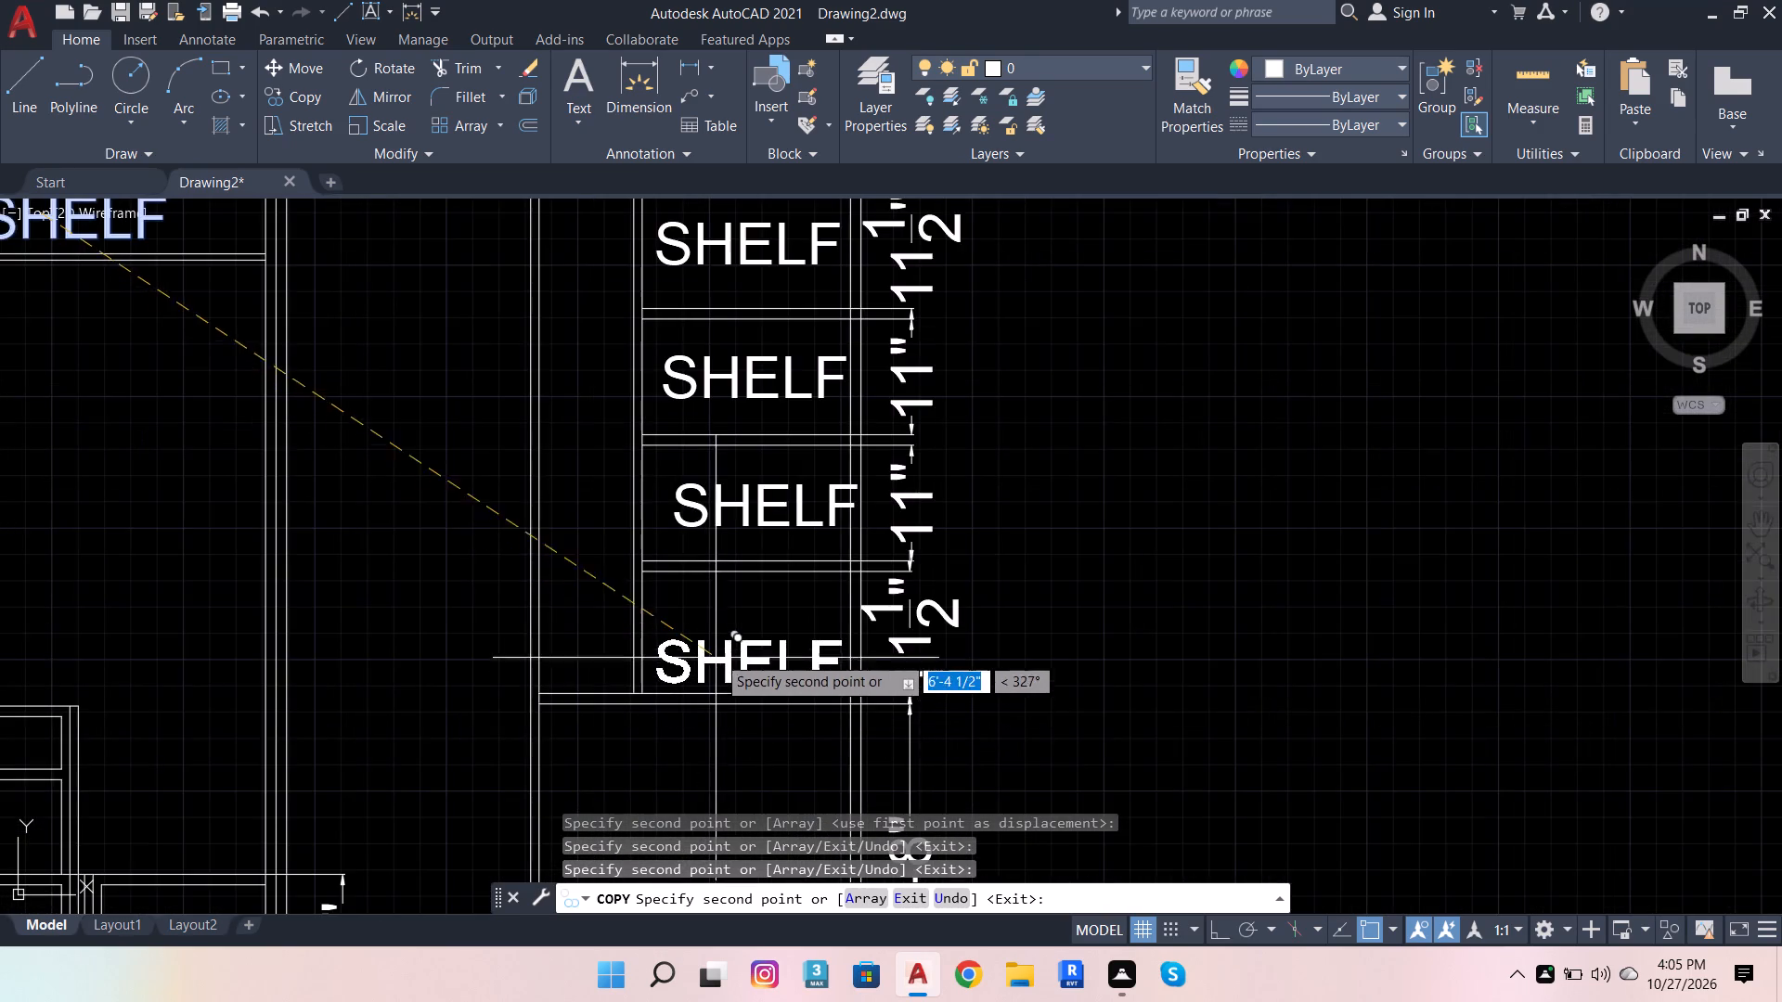
pyautogui.scroll(2, 714, 625)
pyautogui.click(714, 625)
pyautogui.scroll(-5, 976, 512)
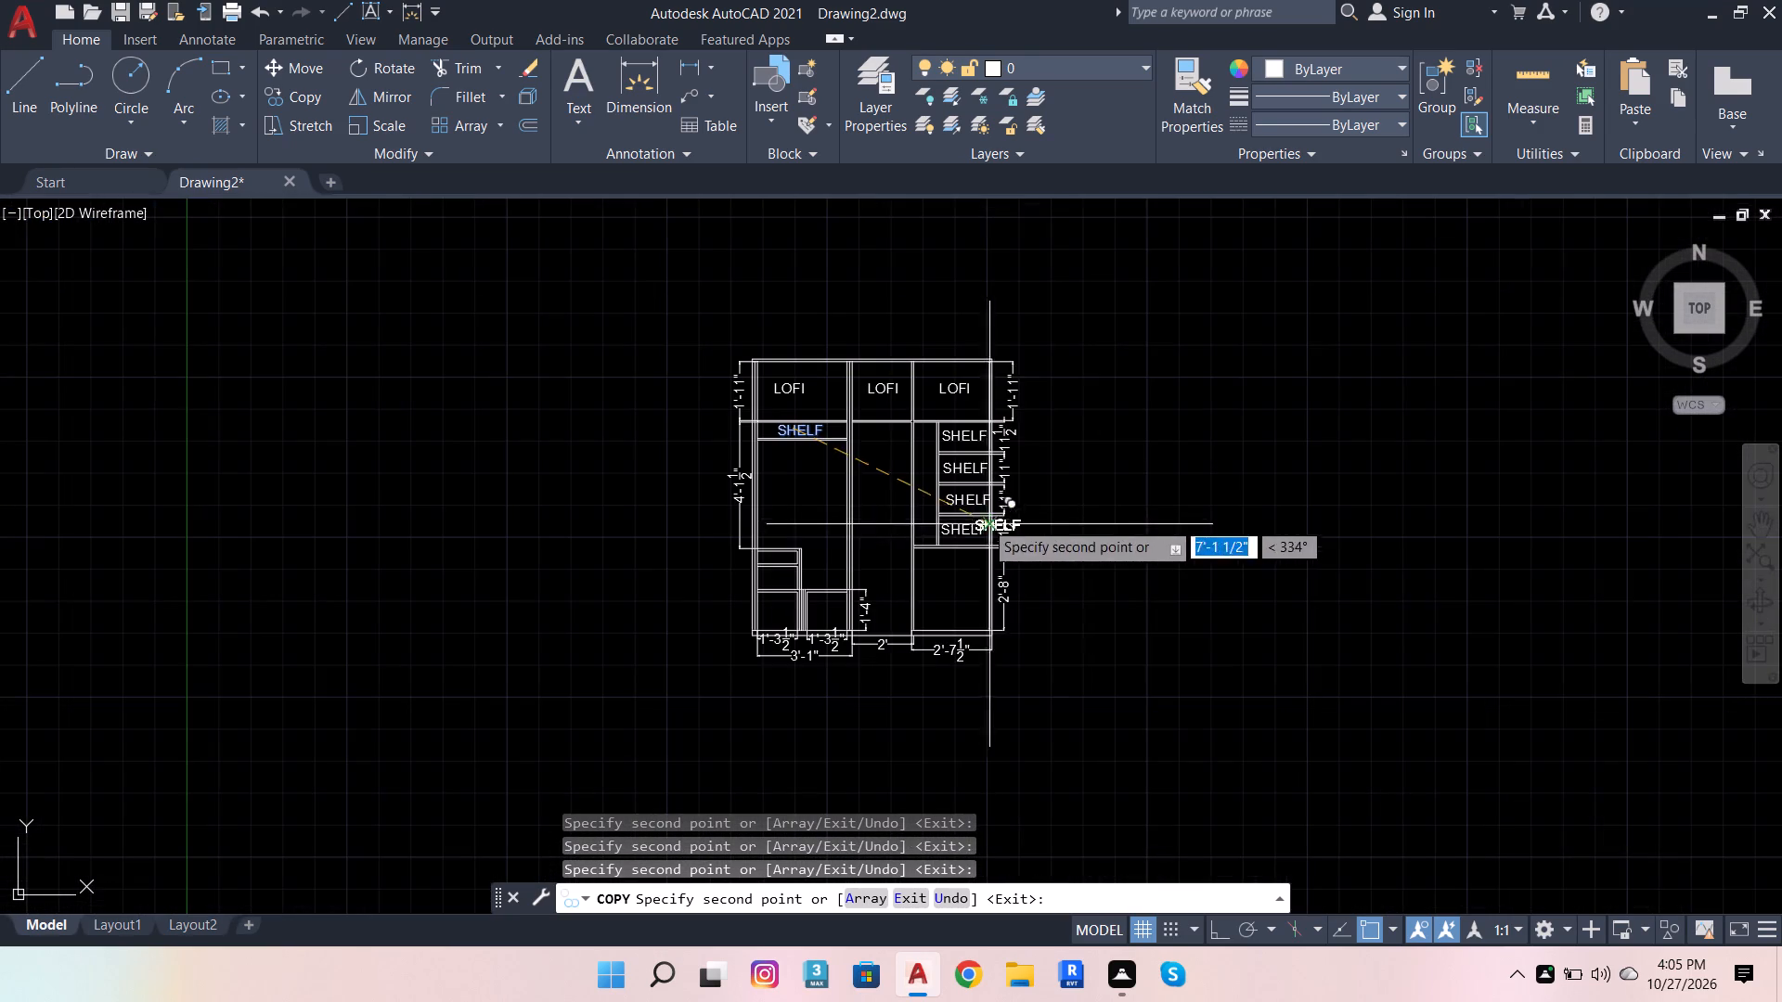
pyautogui.press('Escape')
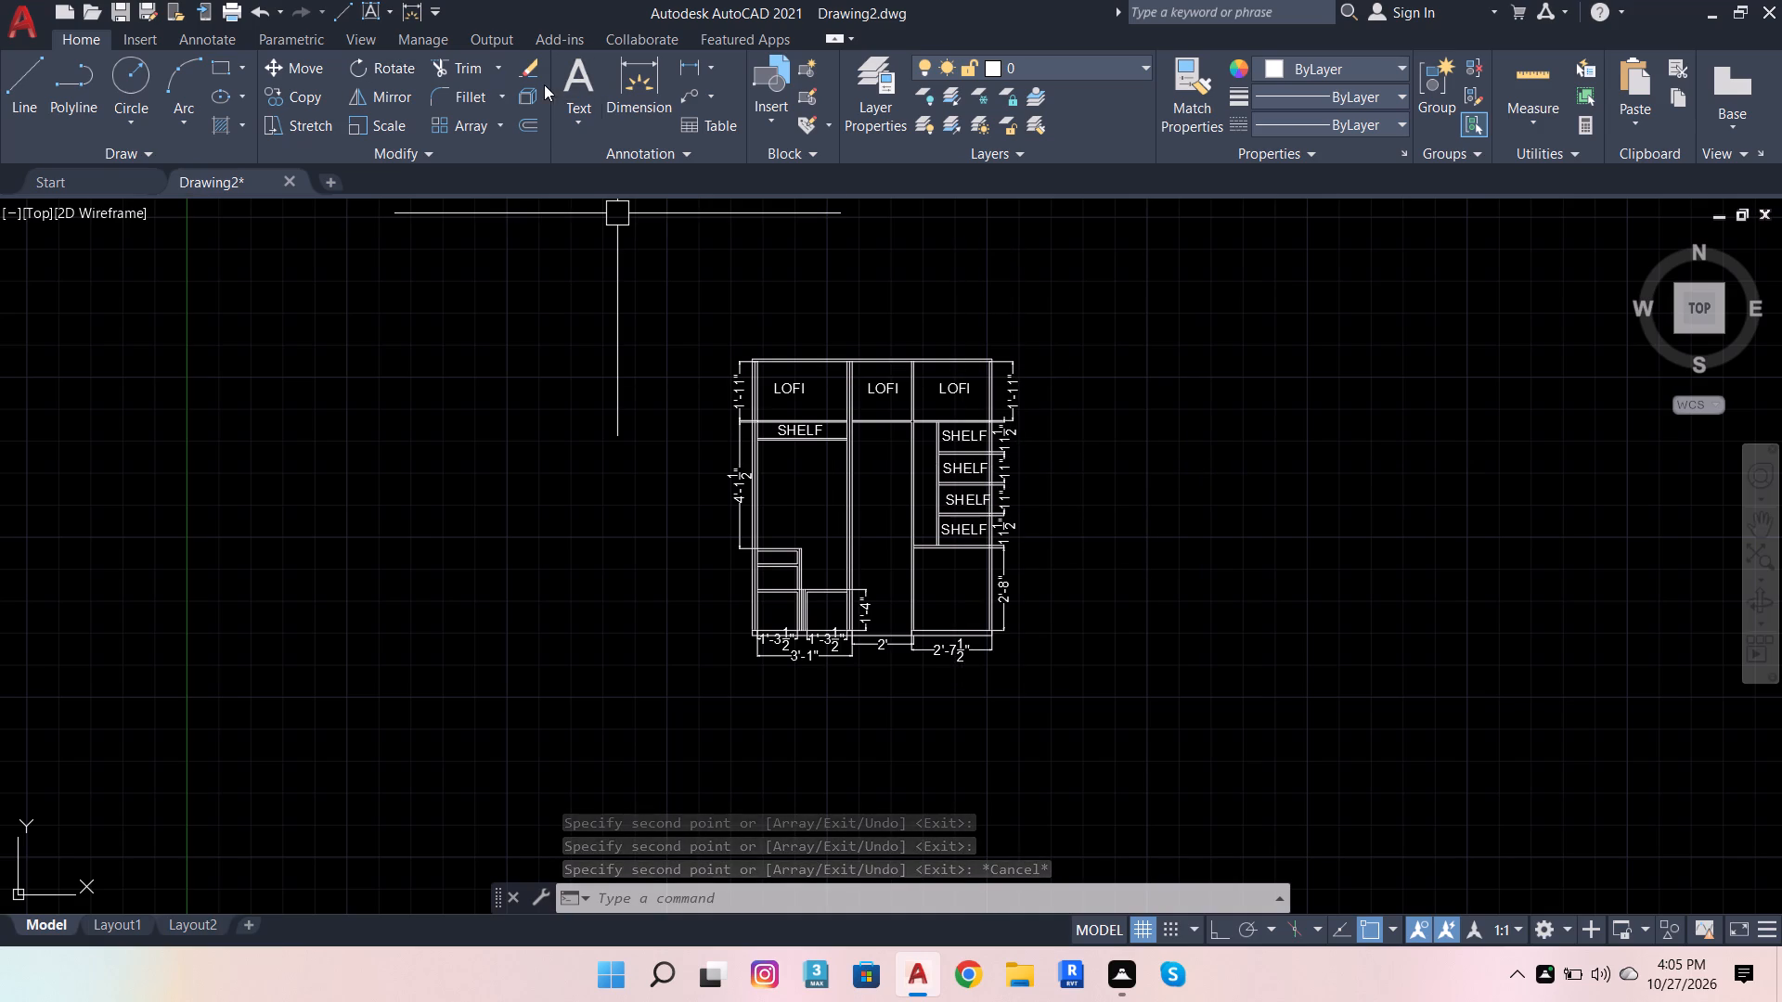
# Add a two-line text label "HANDING SPACE" in the left bay's tall open compartment below the shelf.
pyautogui.click(570, 67)
pyautogui.scroll(2, 772, 451)
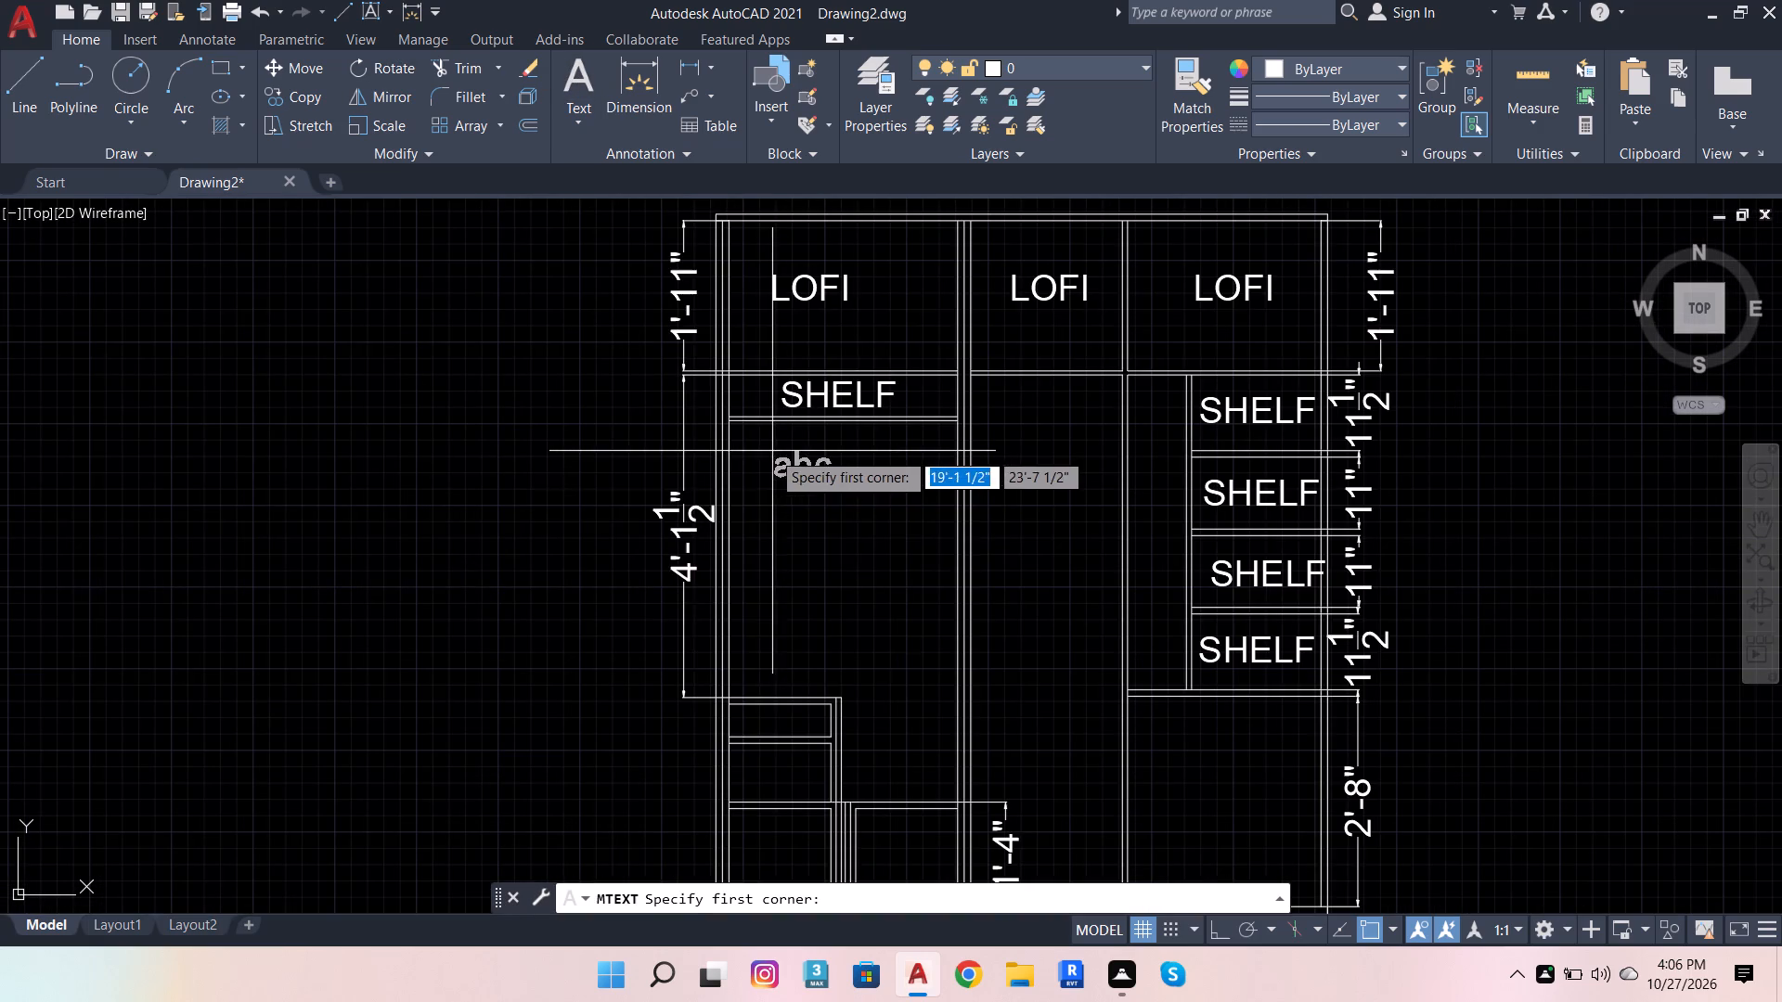
pyautogui.click(762, 533)
pyautogui.click(938, 575)
pyautogui.scroll(3, 833, 575)
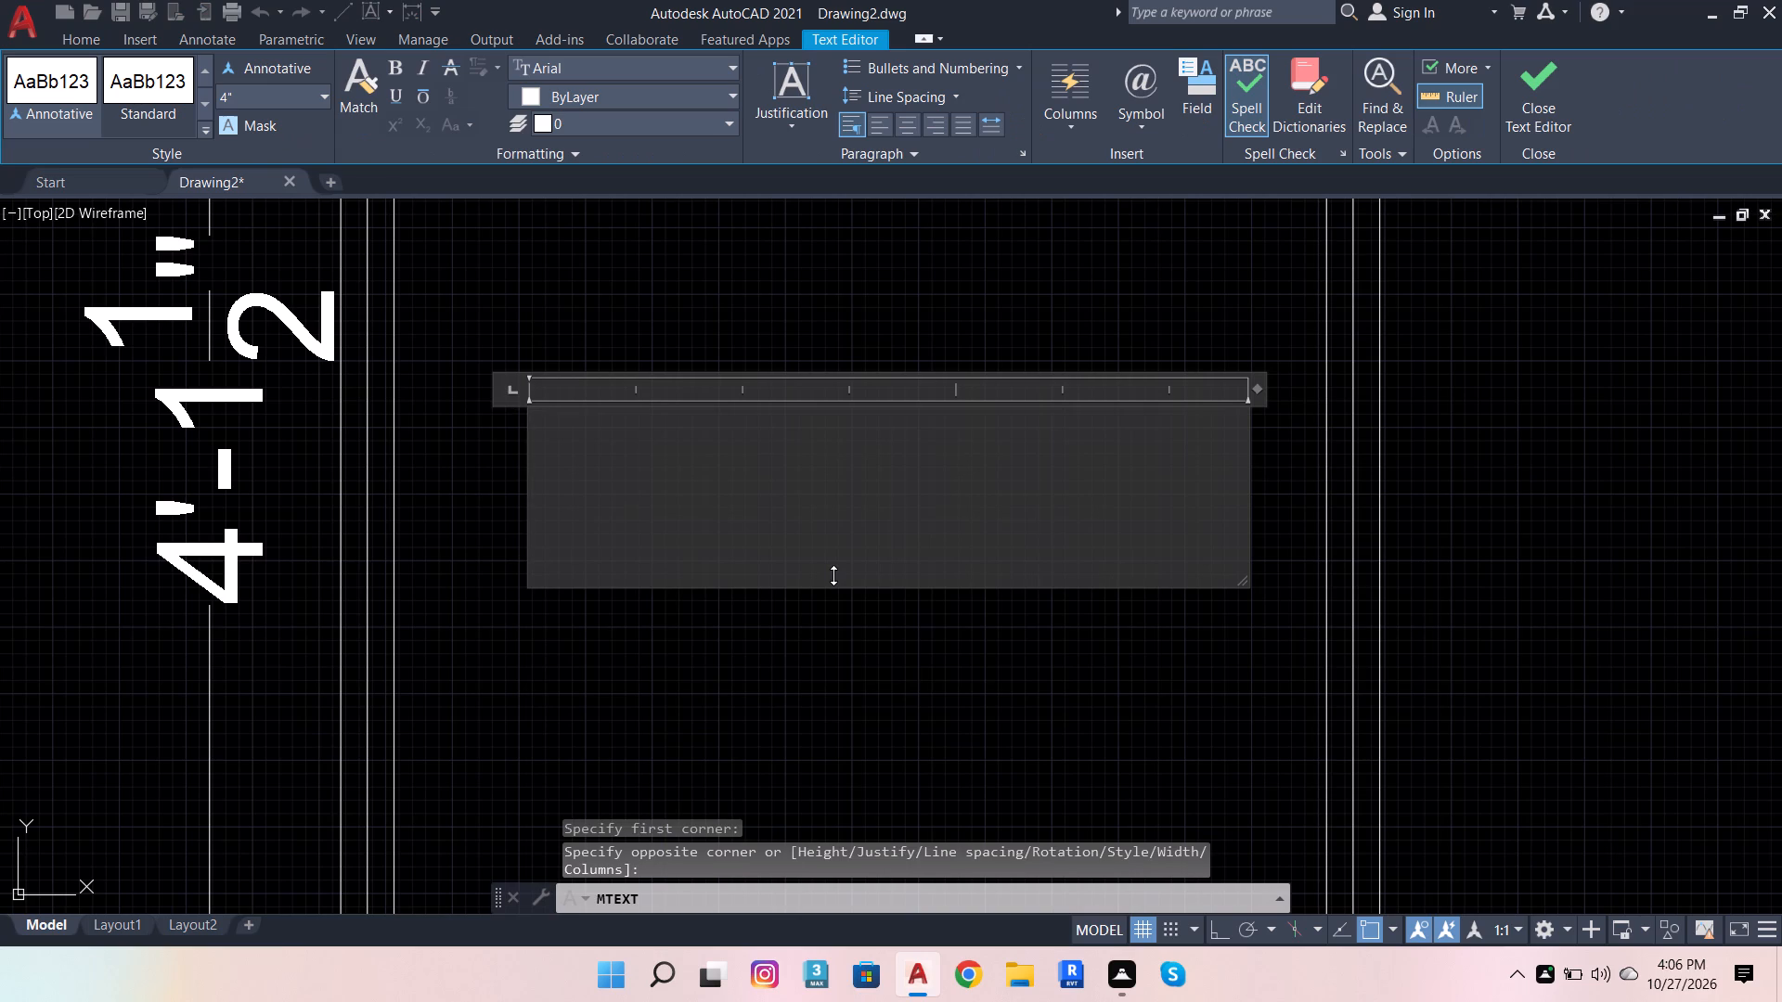
pyautogui.write('HANDING')
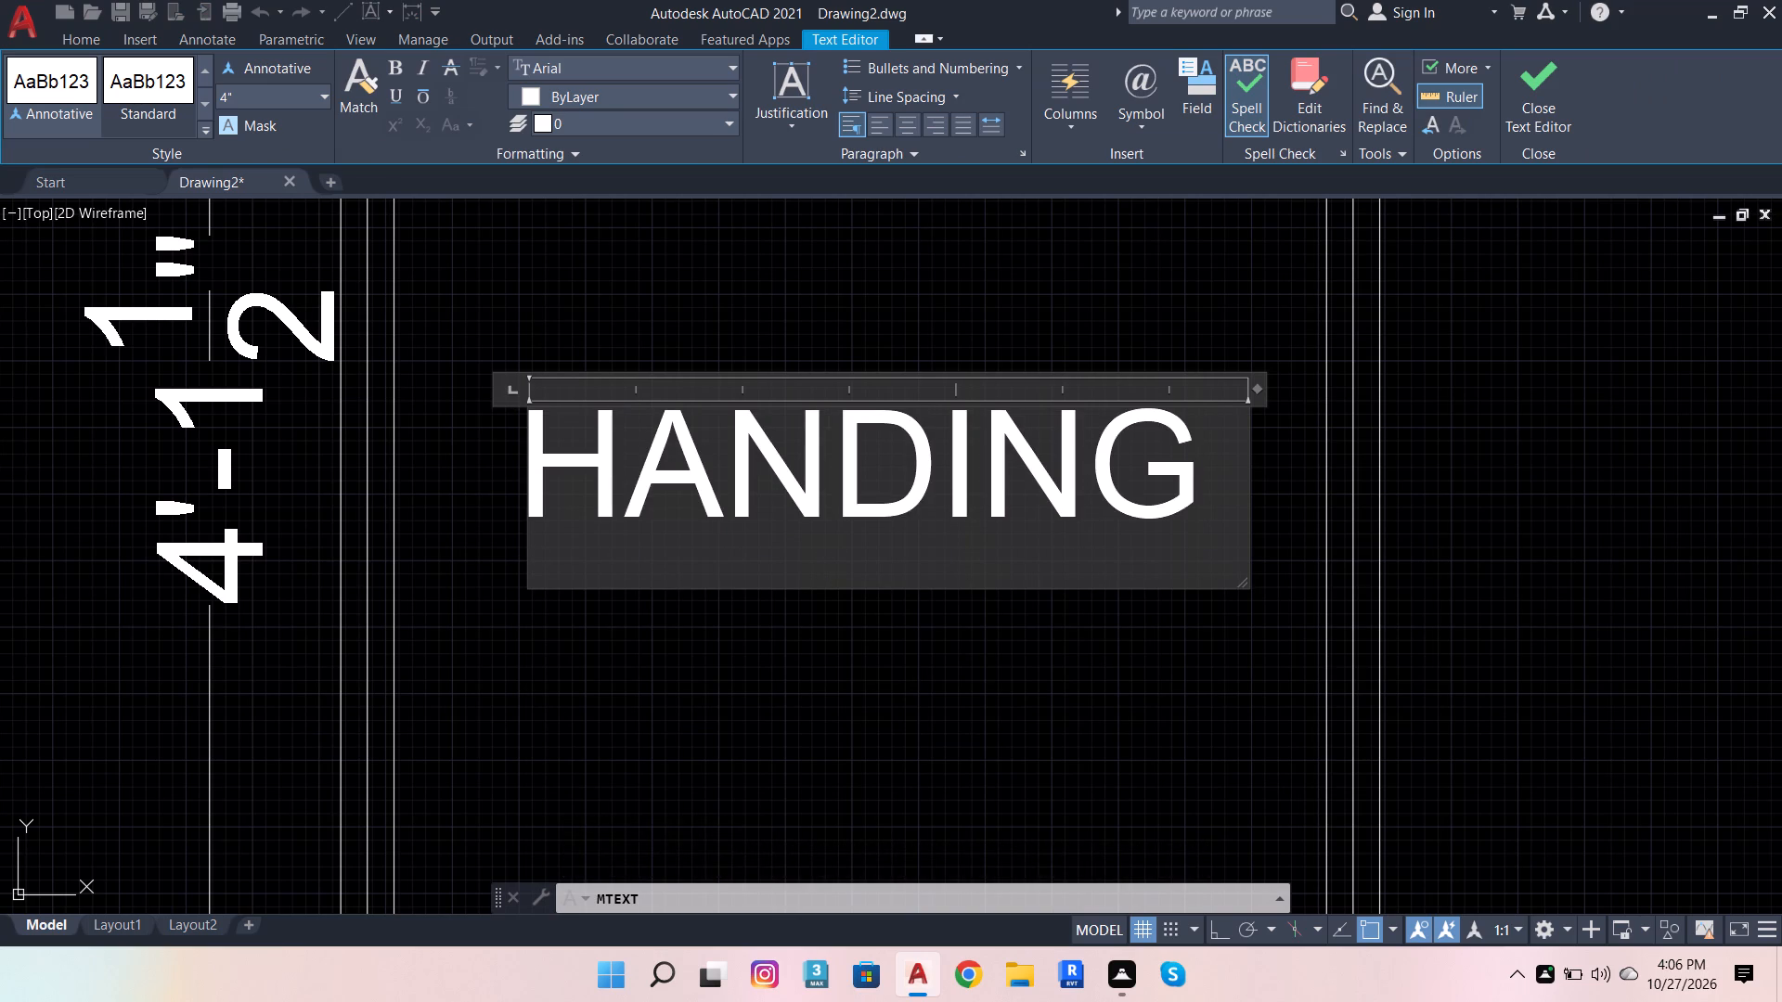
pyautogui.press('Return')
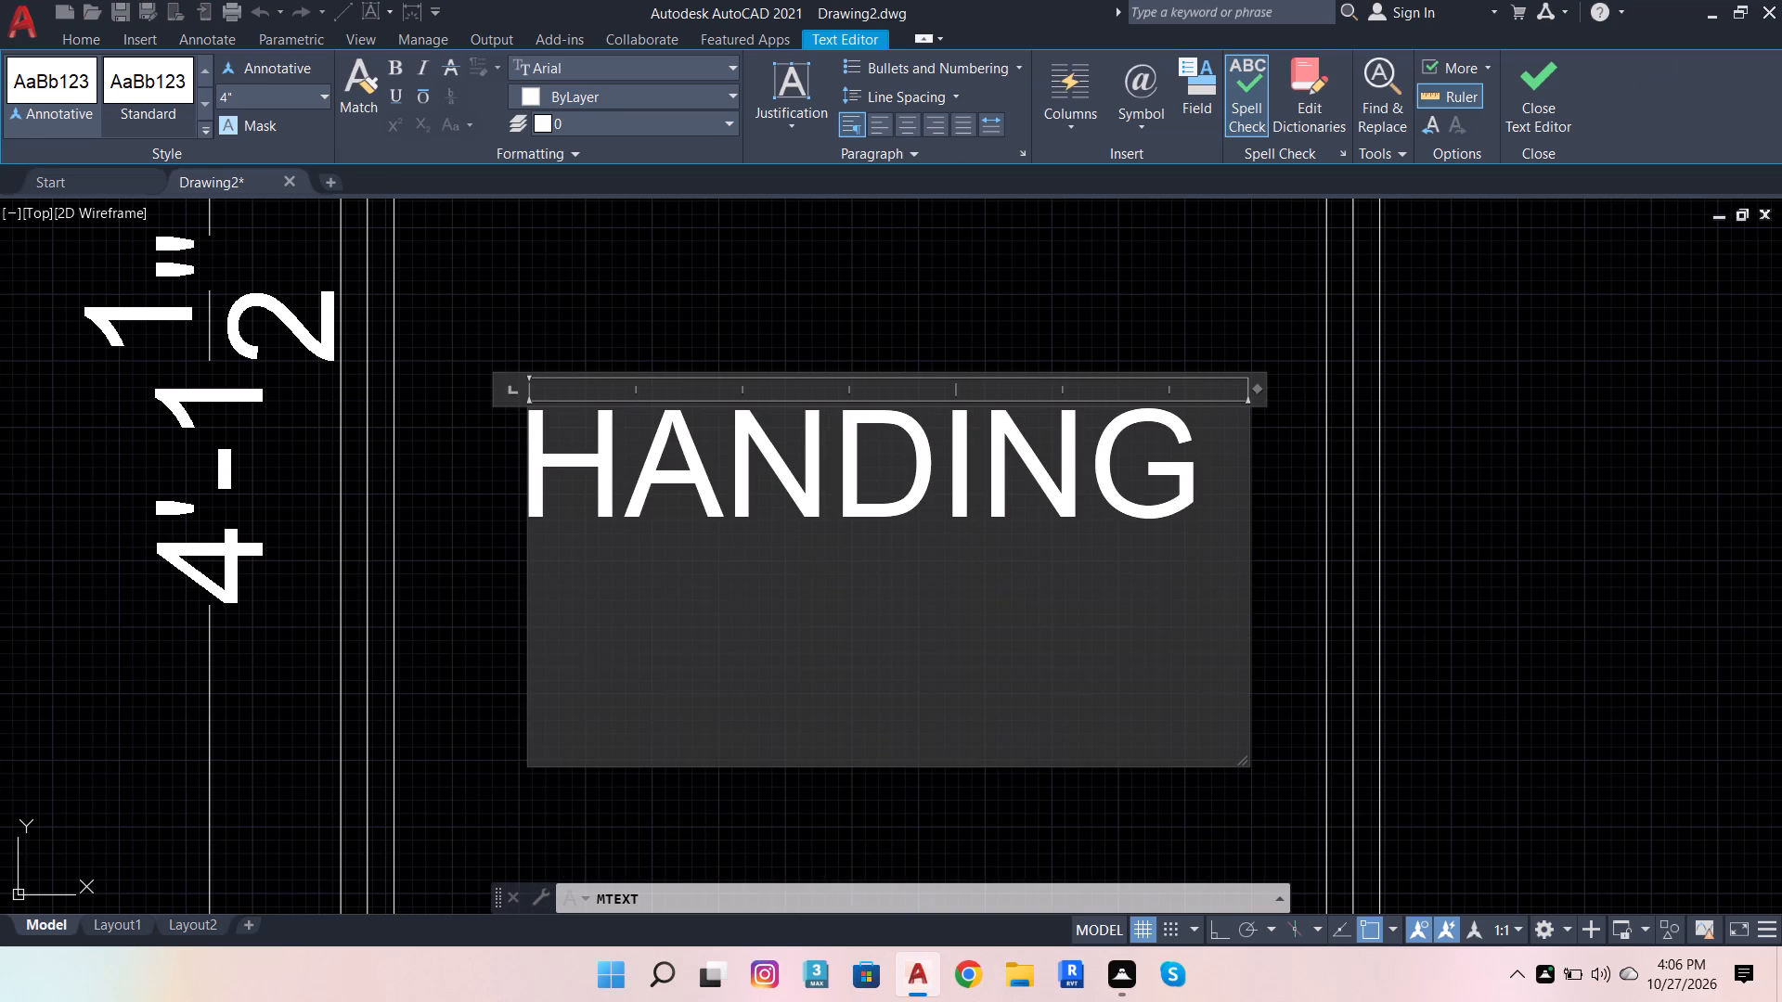
pyautogui.write('SPACE')
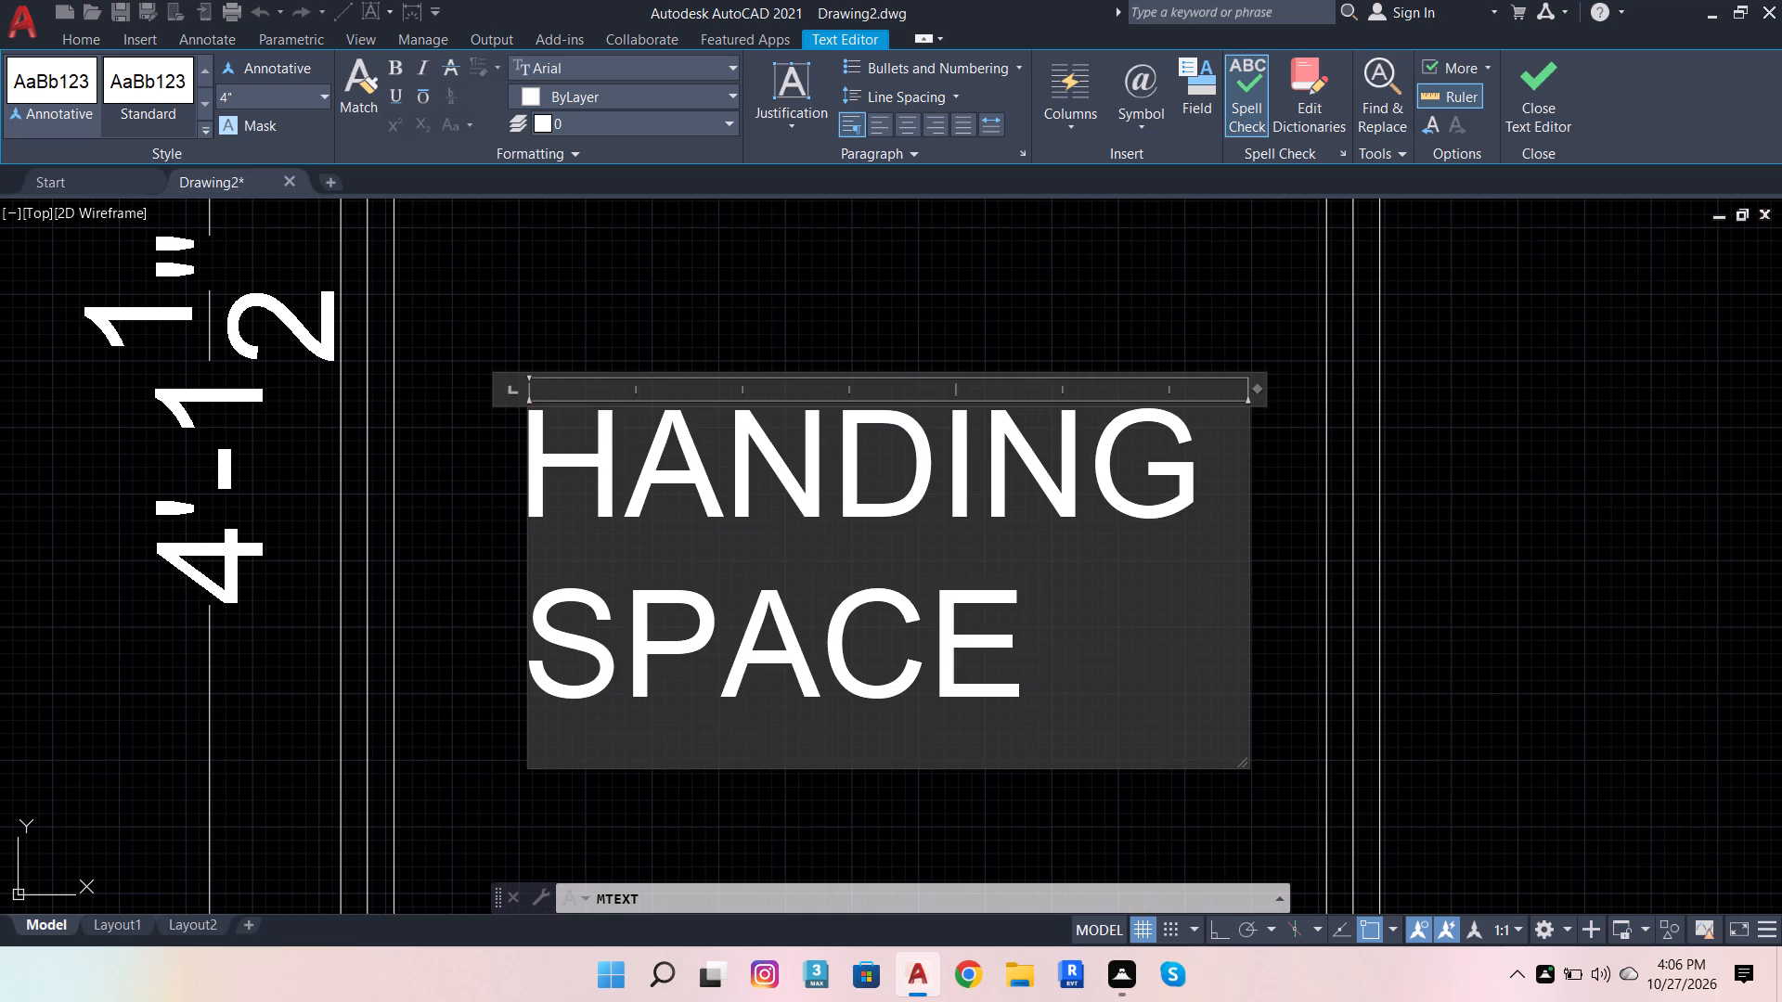
pyautogui.scroll(-3, 868, 614)
pyautogui.click(893, 702)
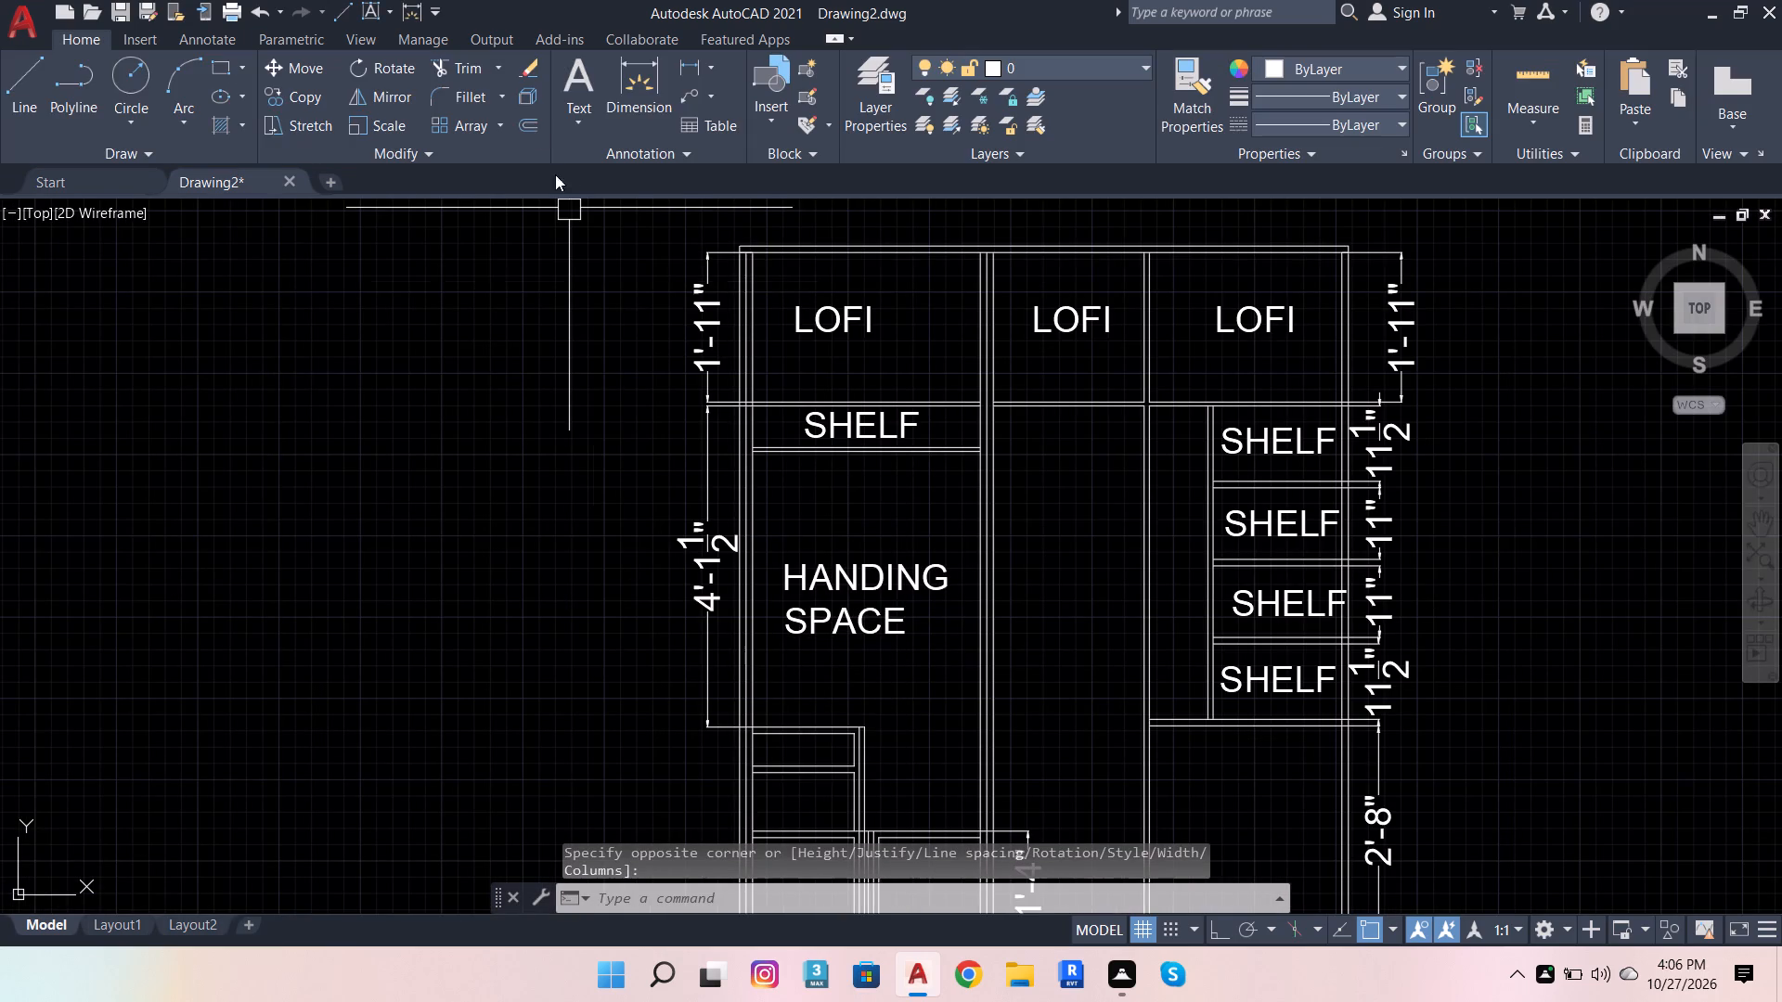
# Add a centred multiline text label "drawer" in the upper small drawer compartment below the left bay's HANDING SPACE.
pyautogui.click(579, 76)
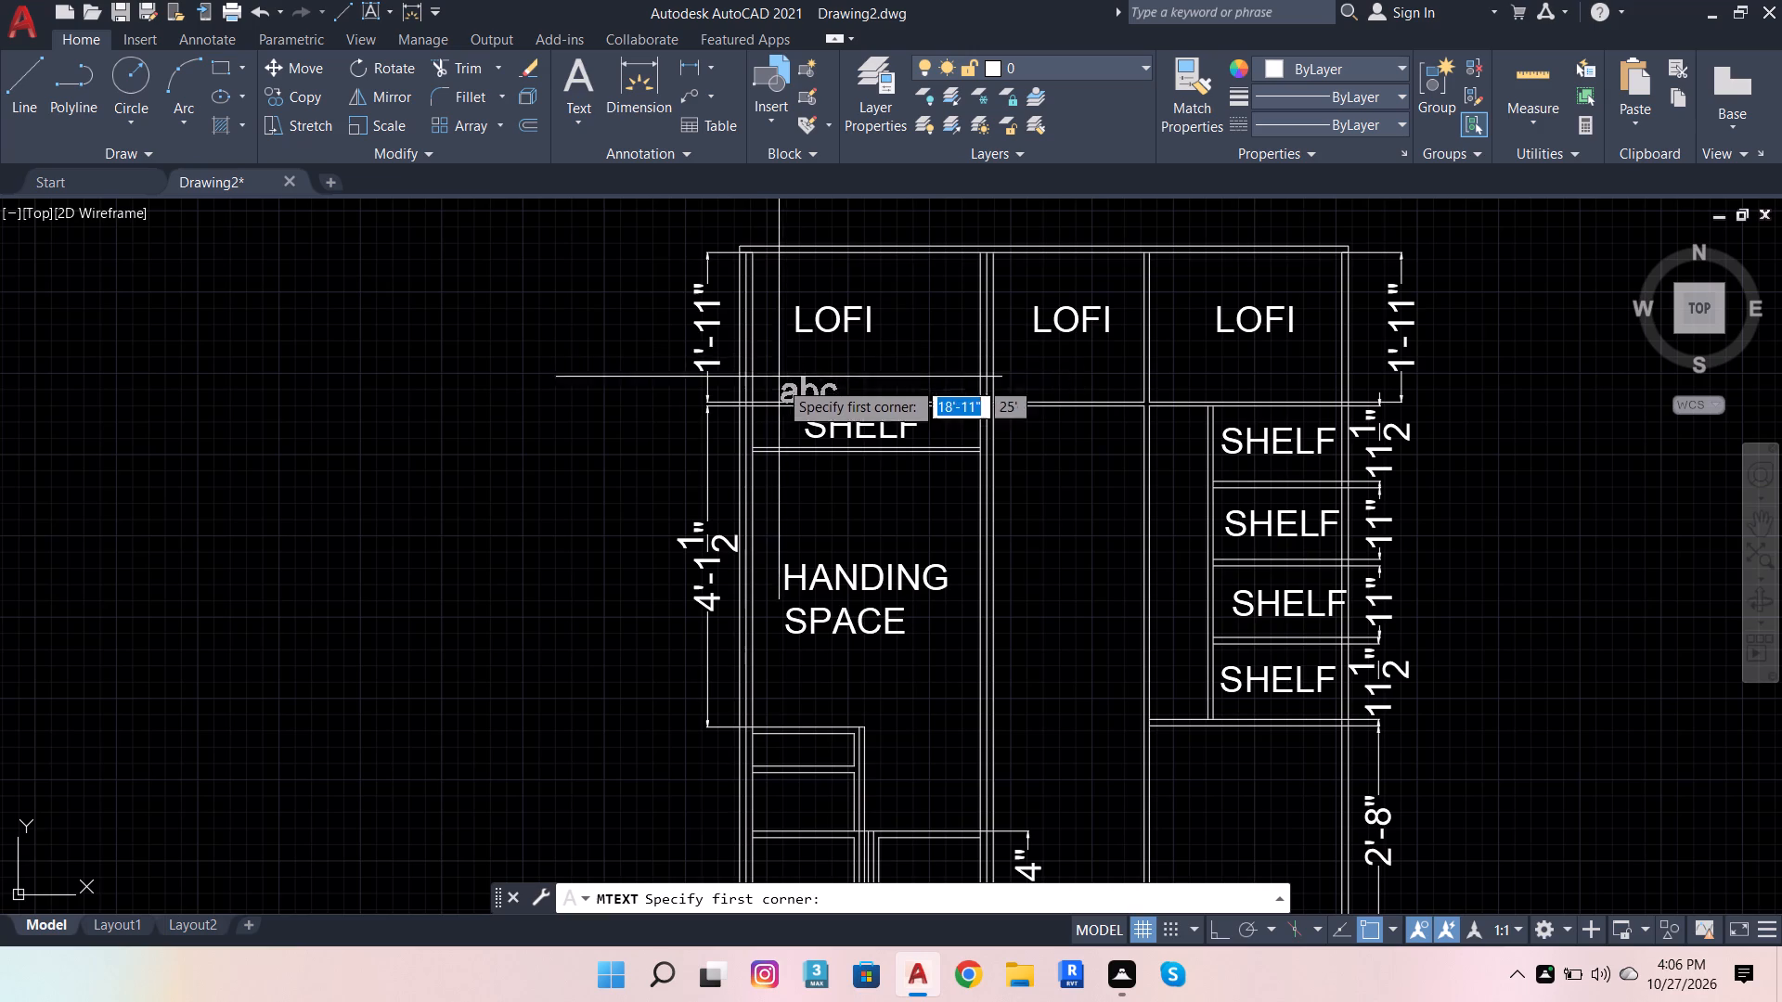
pyautogui.scroll(-2, 845, 464)
pyautogui.scroll(4, 855, 597)
pyautogui.scroll(2, 717, 526)
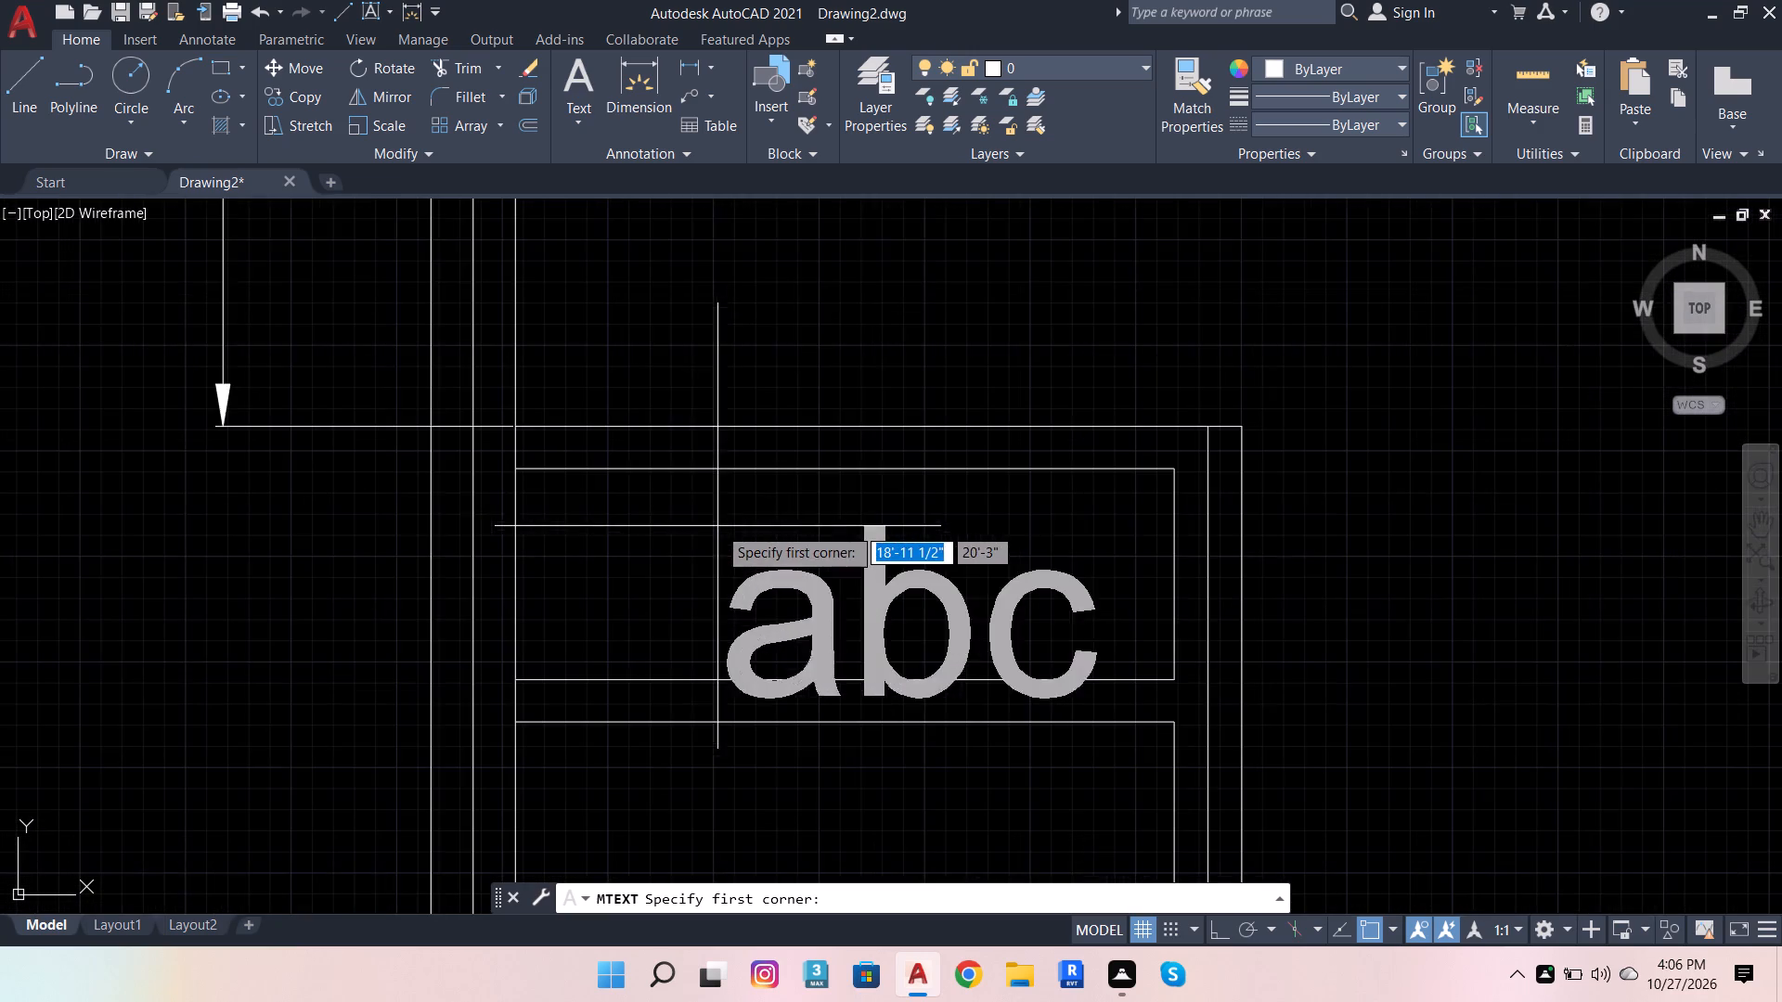
pyautogui.scroll(5, 571, 487)
pyautogui.scroll(-3, 571, 486)
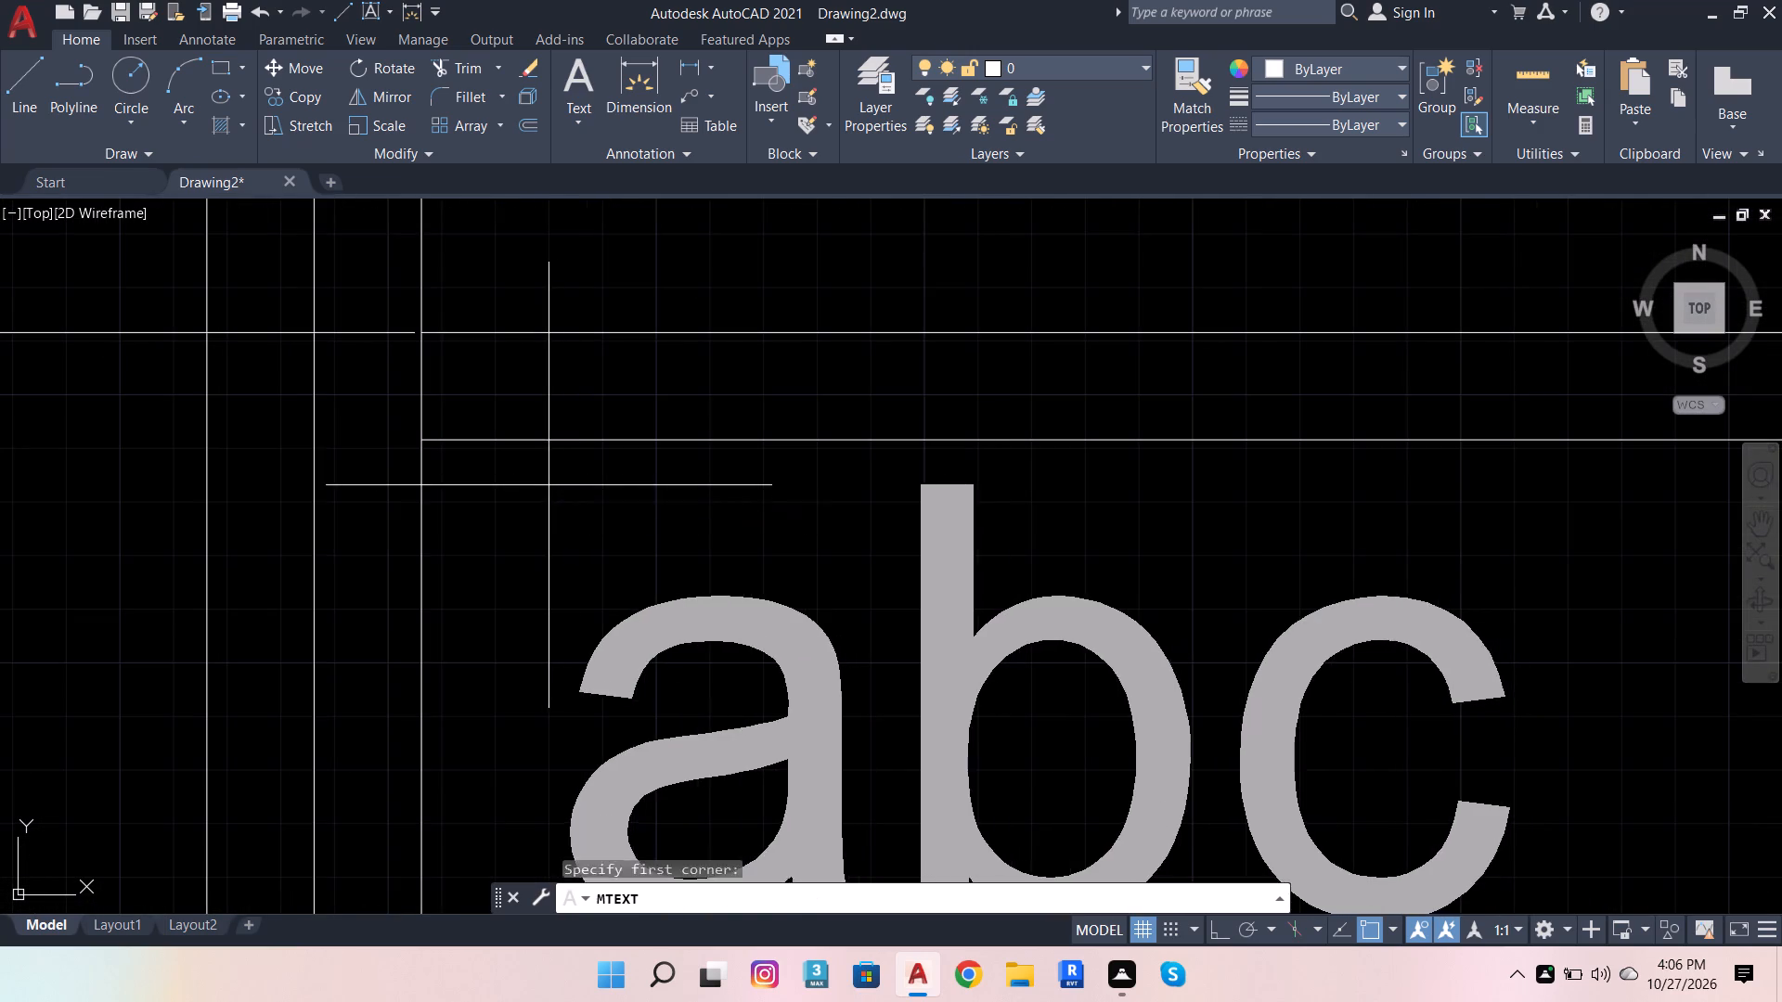
pyautogui.click(549, 485)
pyautogui.scroll(-3, 589, 500)
pyautogui.scroll(3, 936, 598)
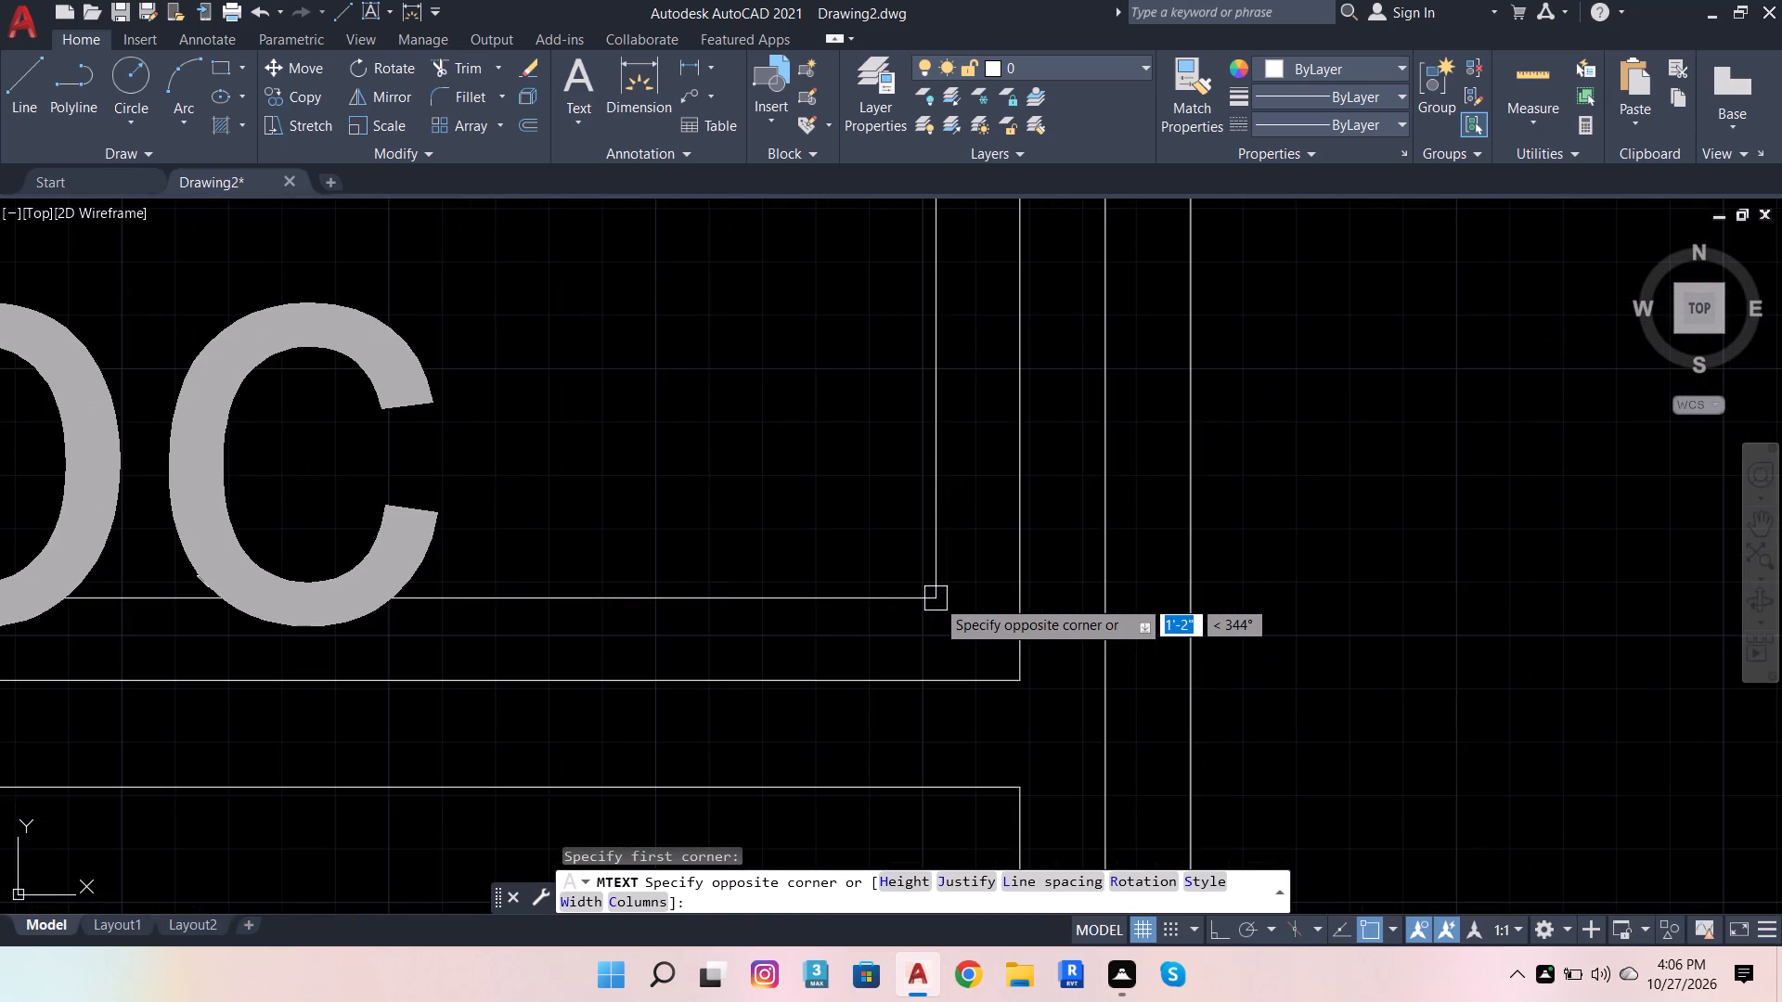
pyautogui.click(936, 611)
pyautogui.scroll(-4, 948, 526)
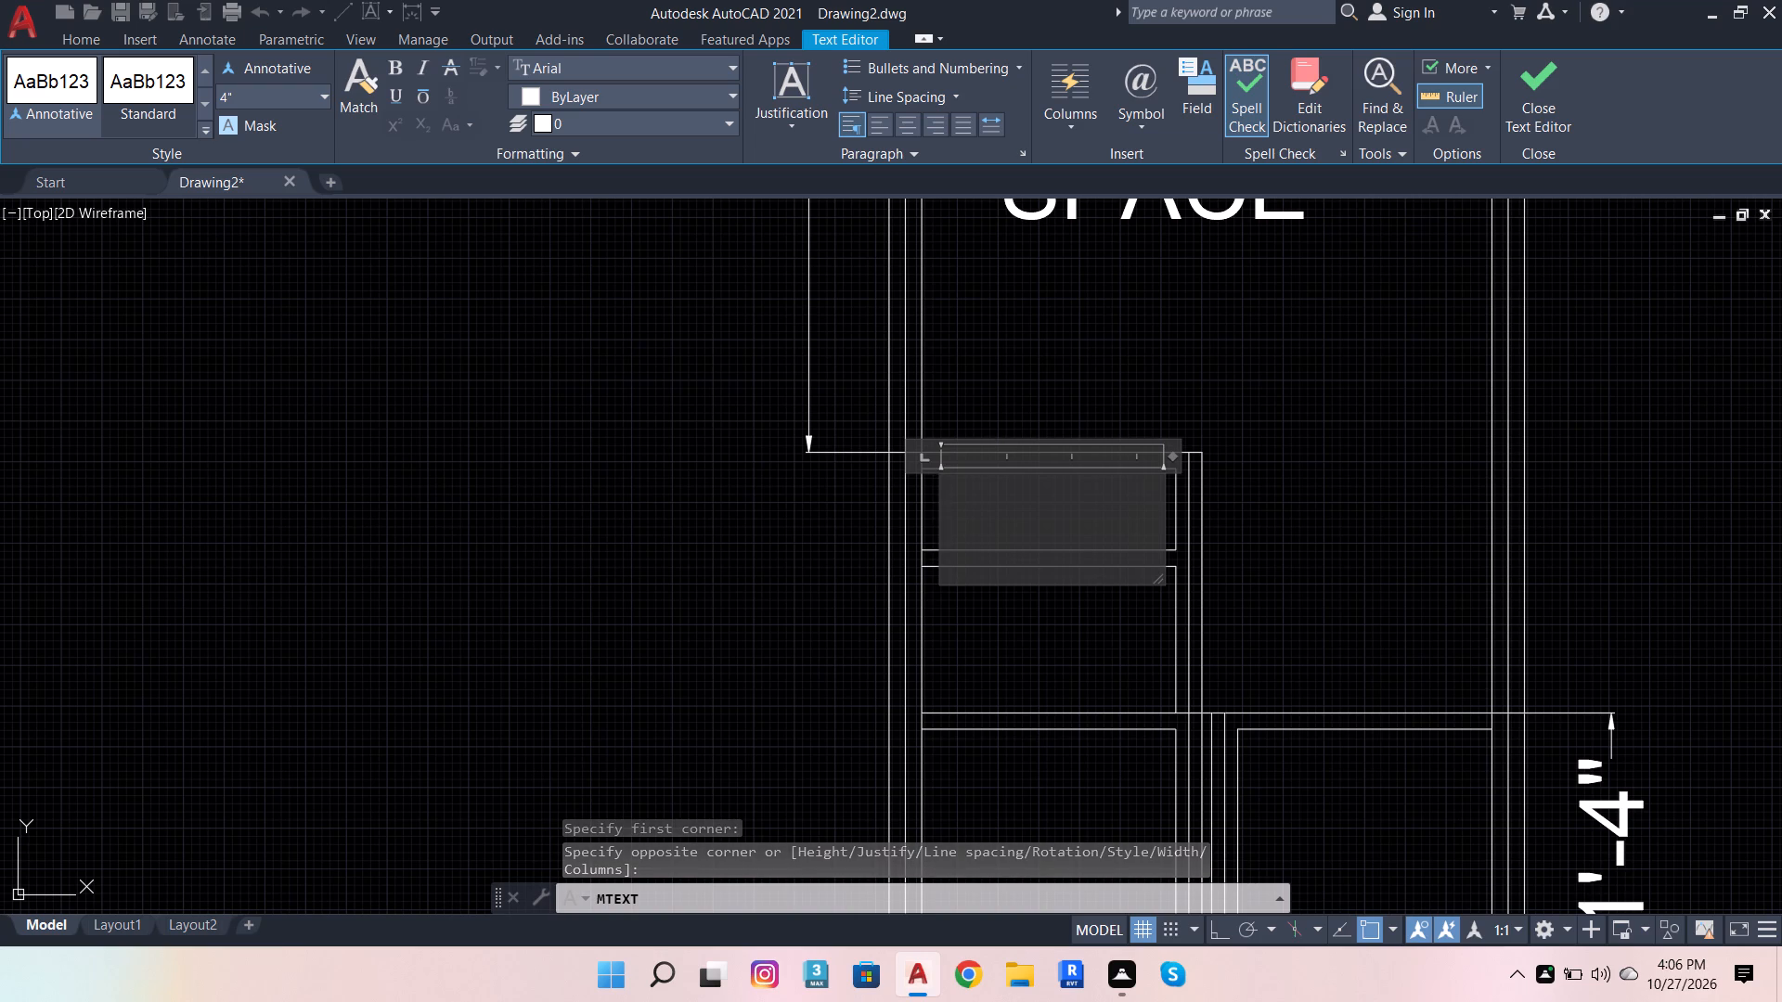
pyautogui.click(904, 128)
pyautogui.scroll(1, 1026, 512)
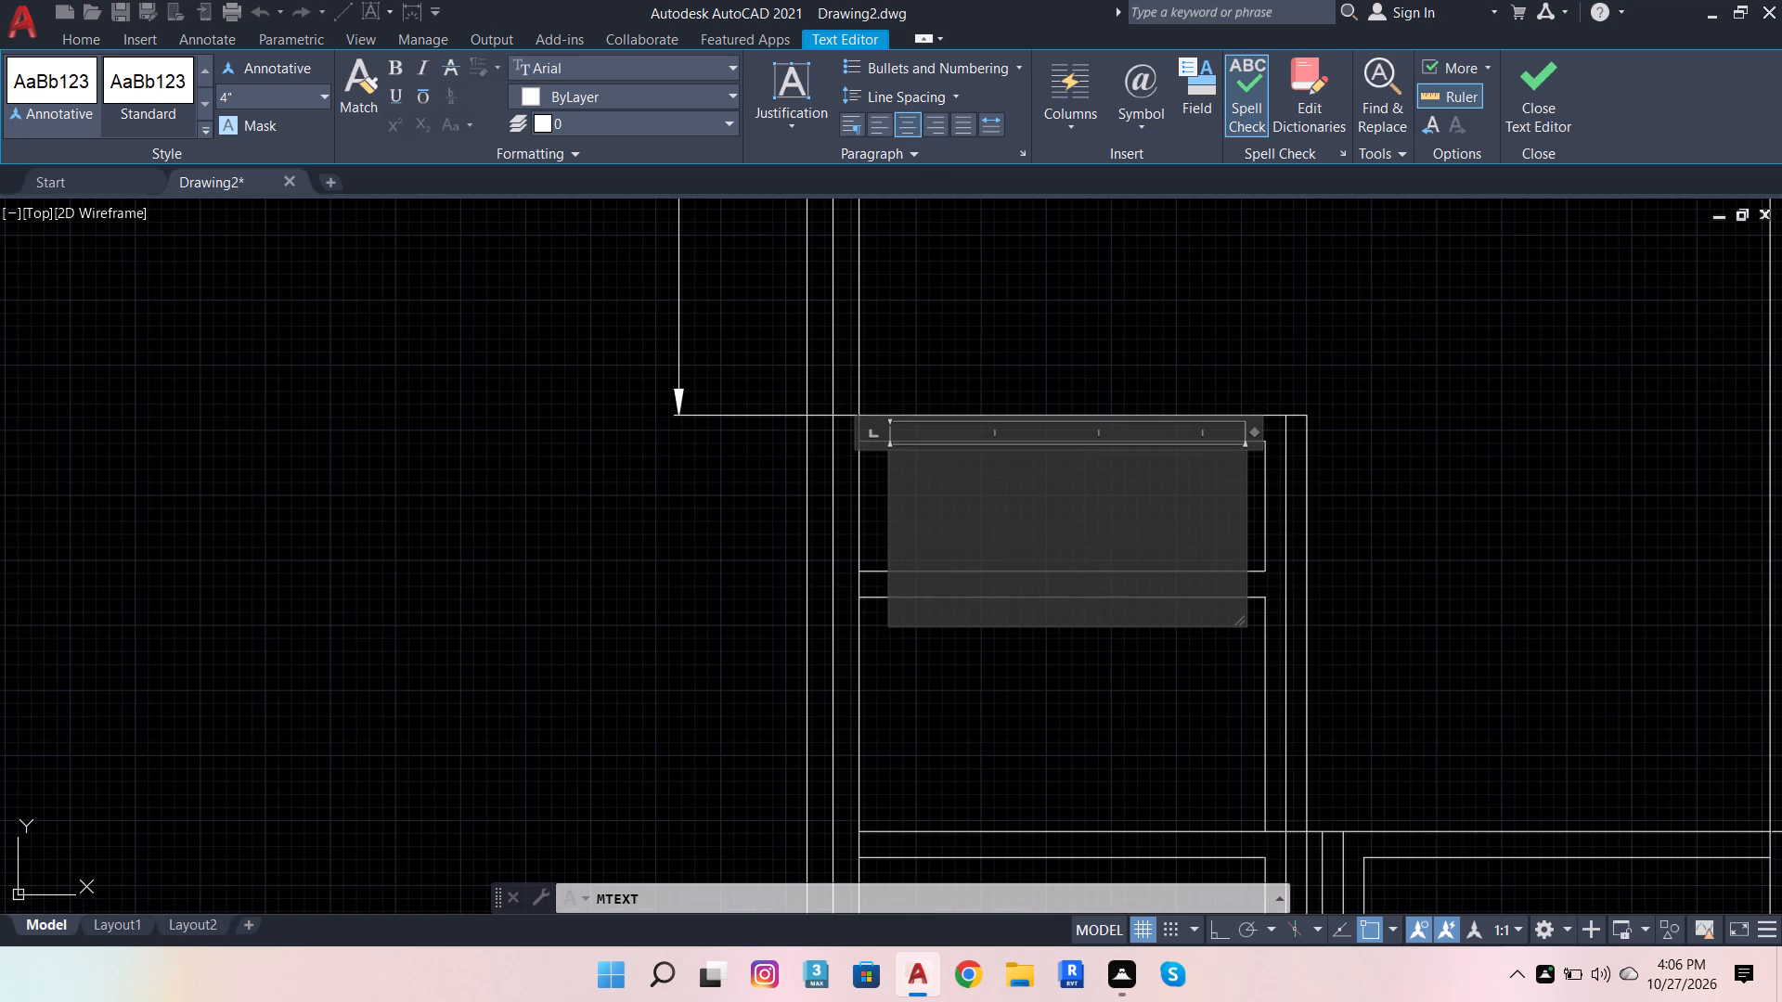
pyautogui.scroll(1, 1026, 512)
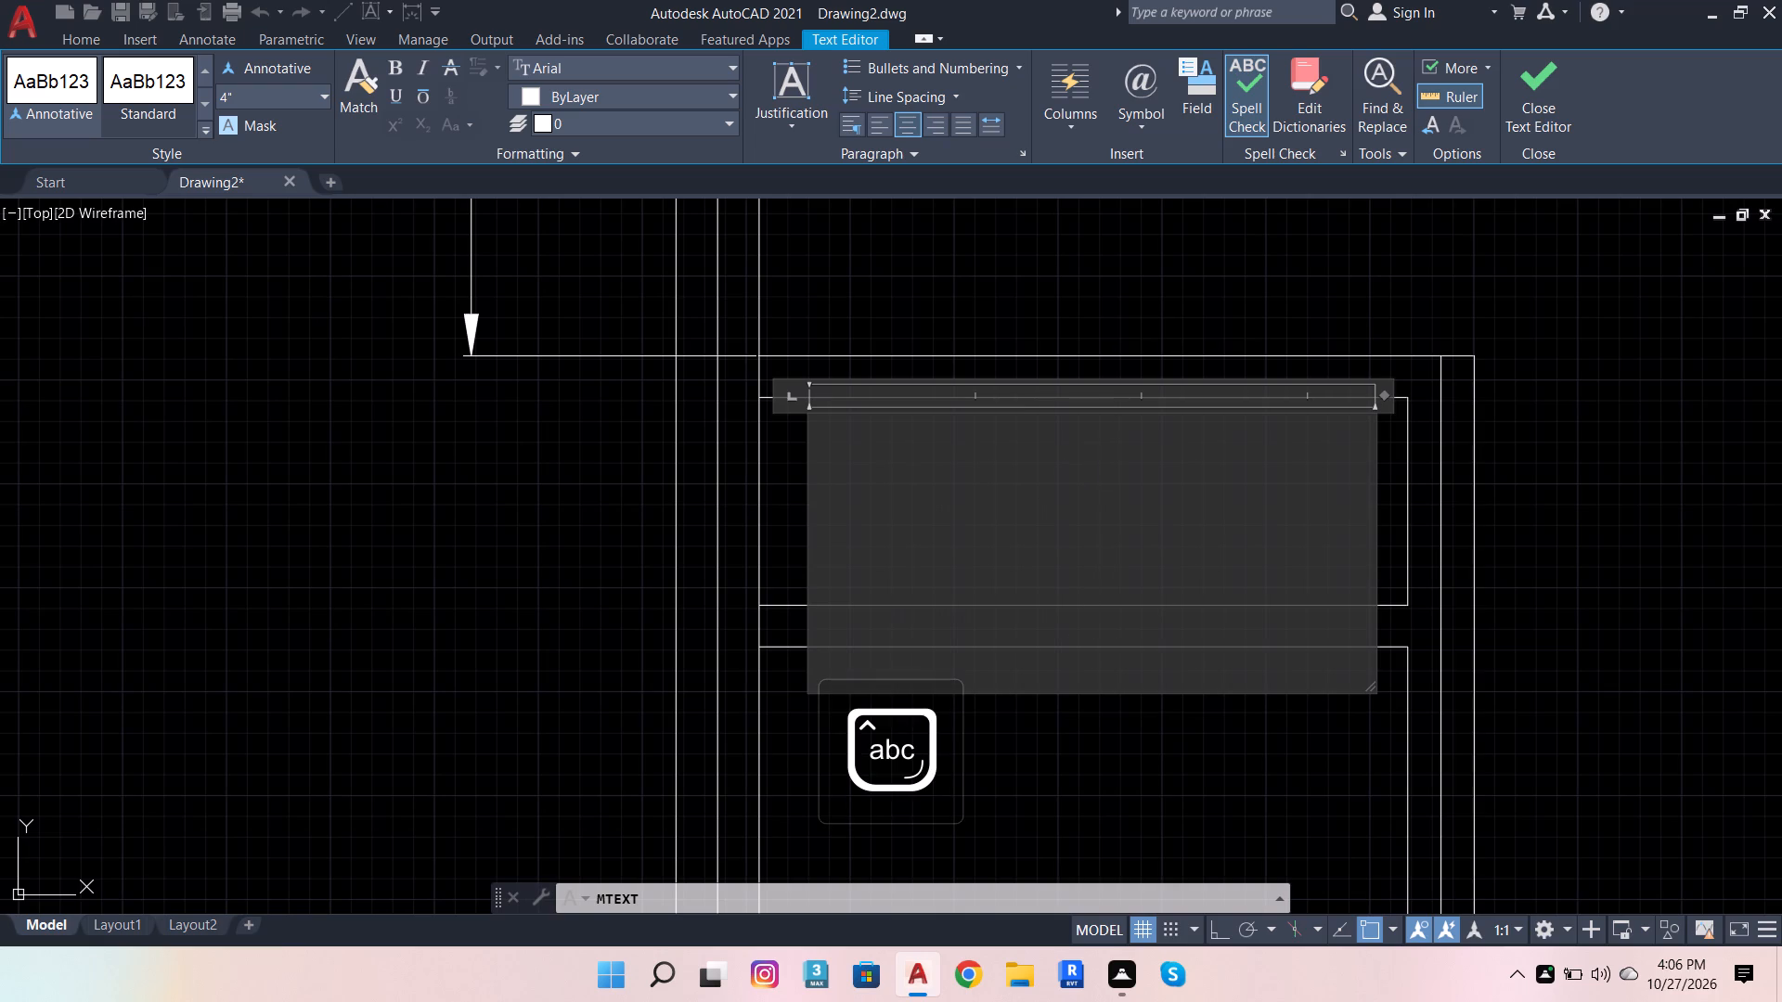
pyautogui.press('d')
pyautogui.write('rawer')
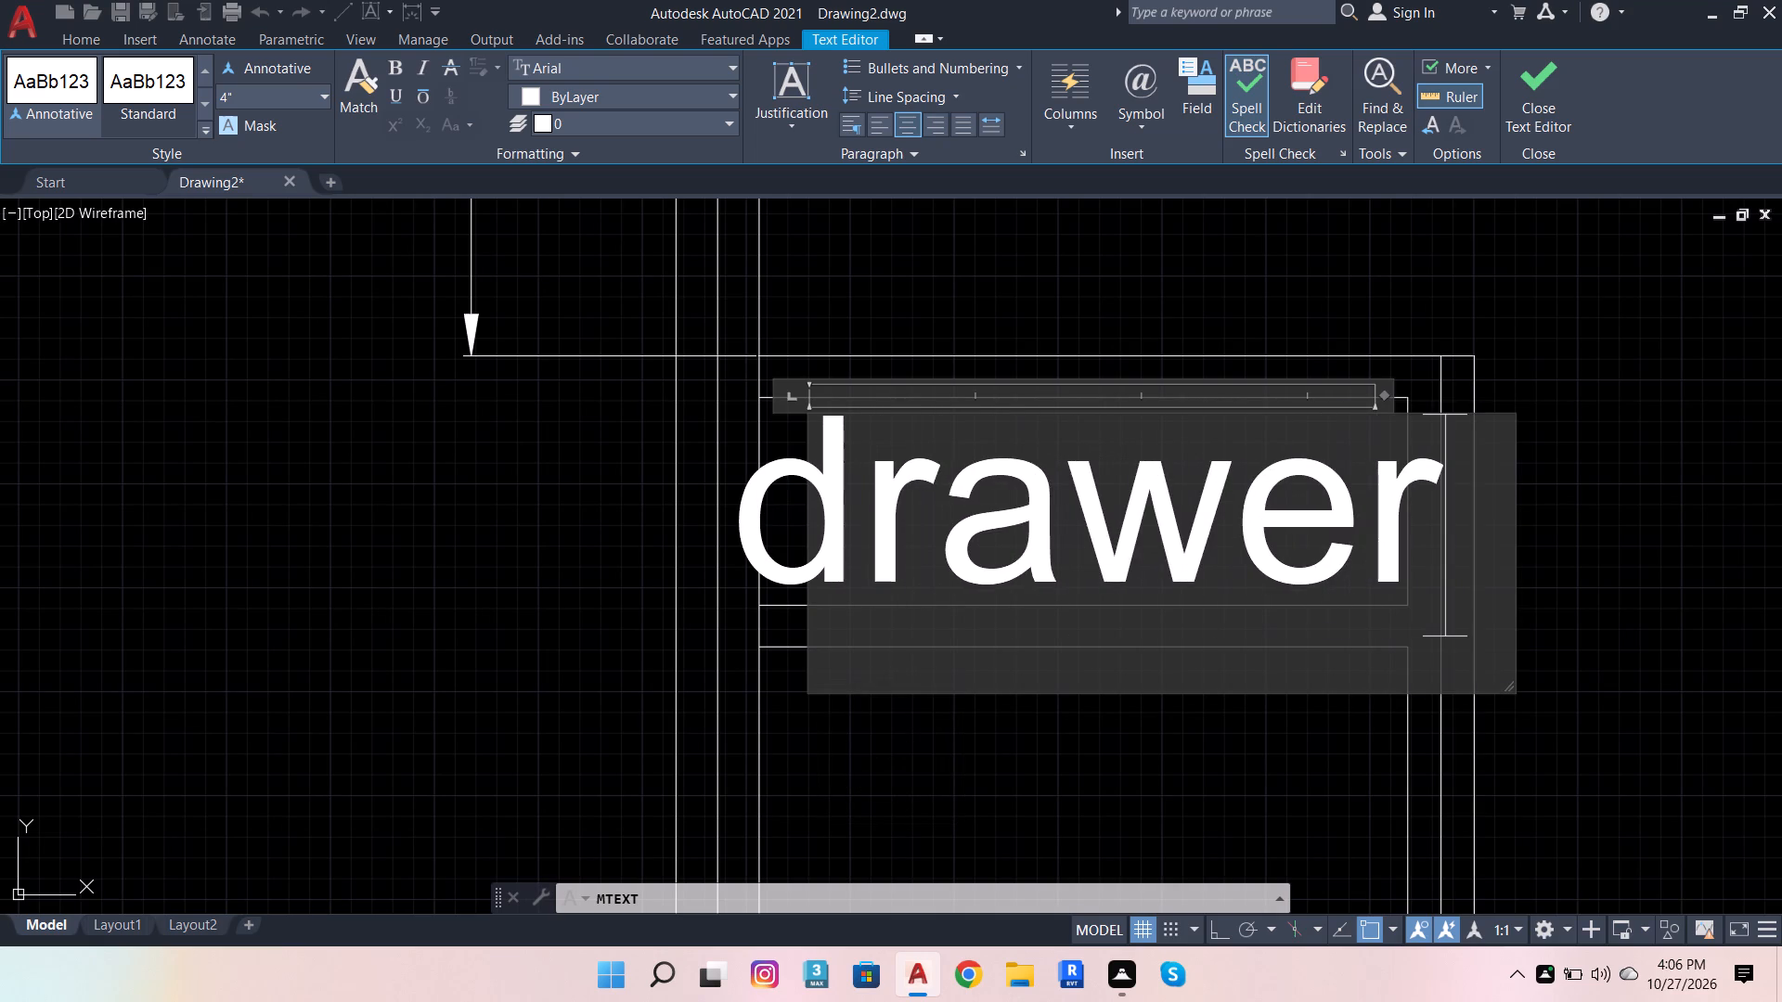
pyautogui.scroll(-2, 1009, 613)
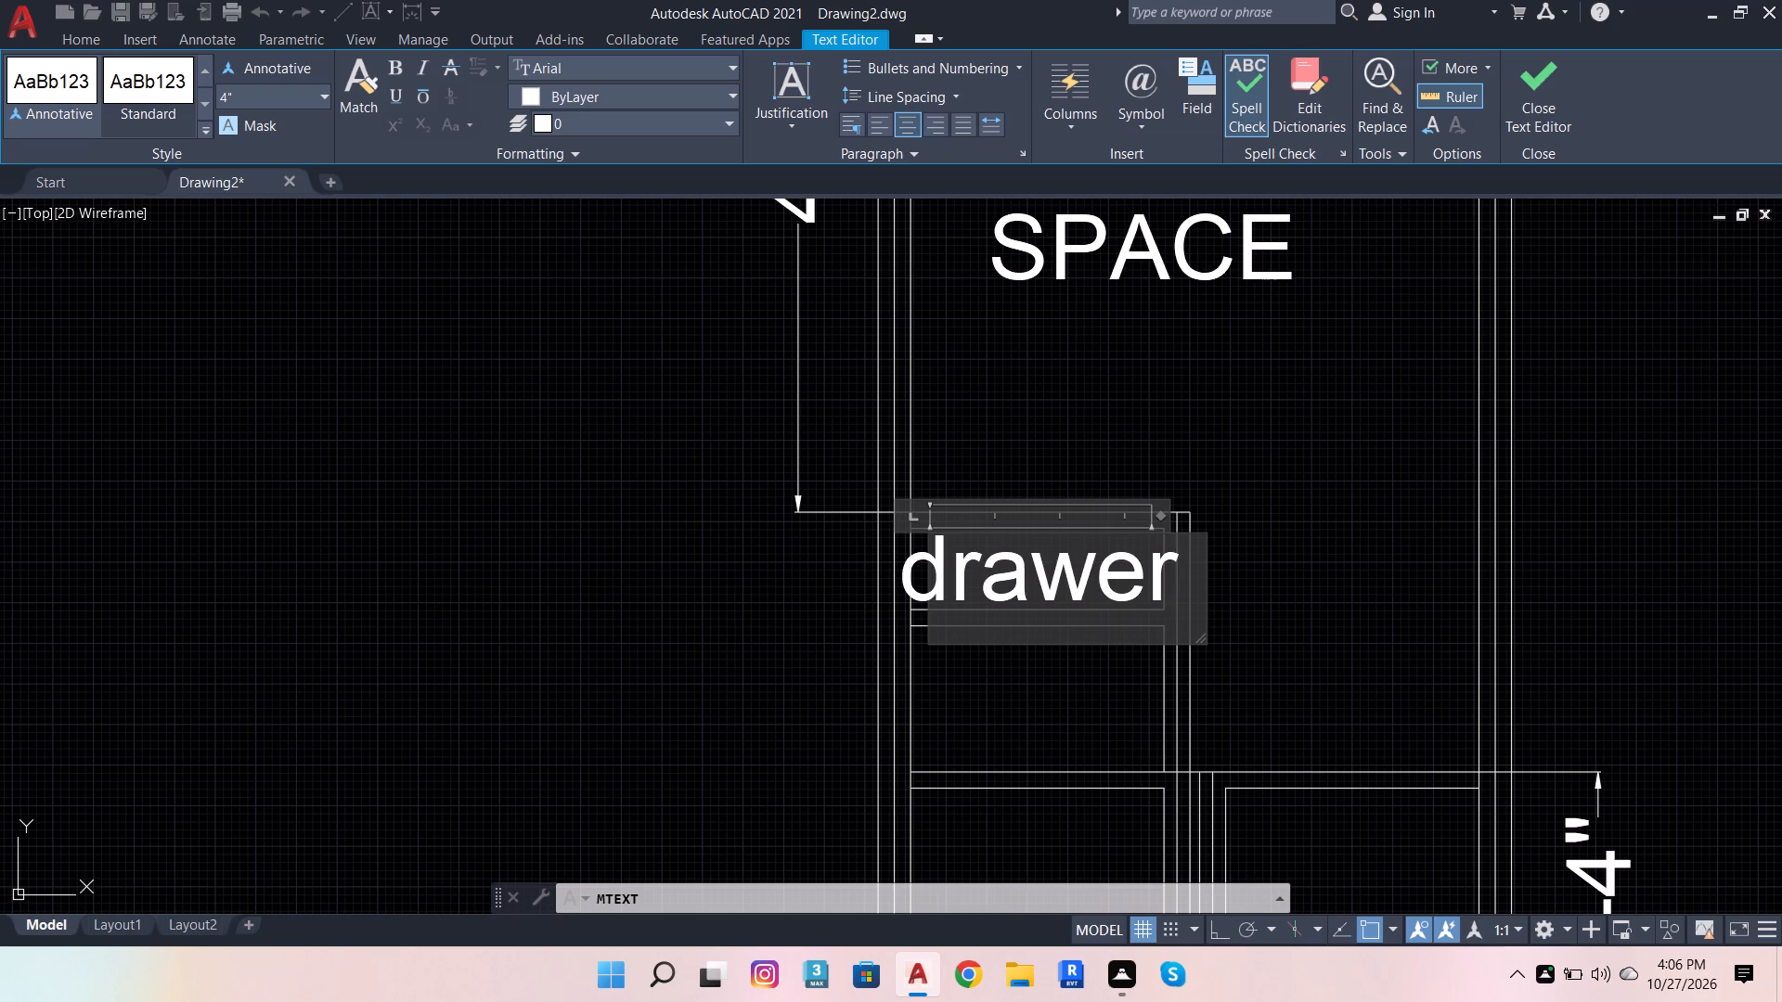
pyautogui.scroll(-1, 1037, 595)
pyautogui.click(1198, 541)
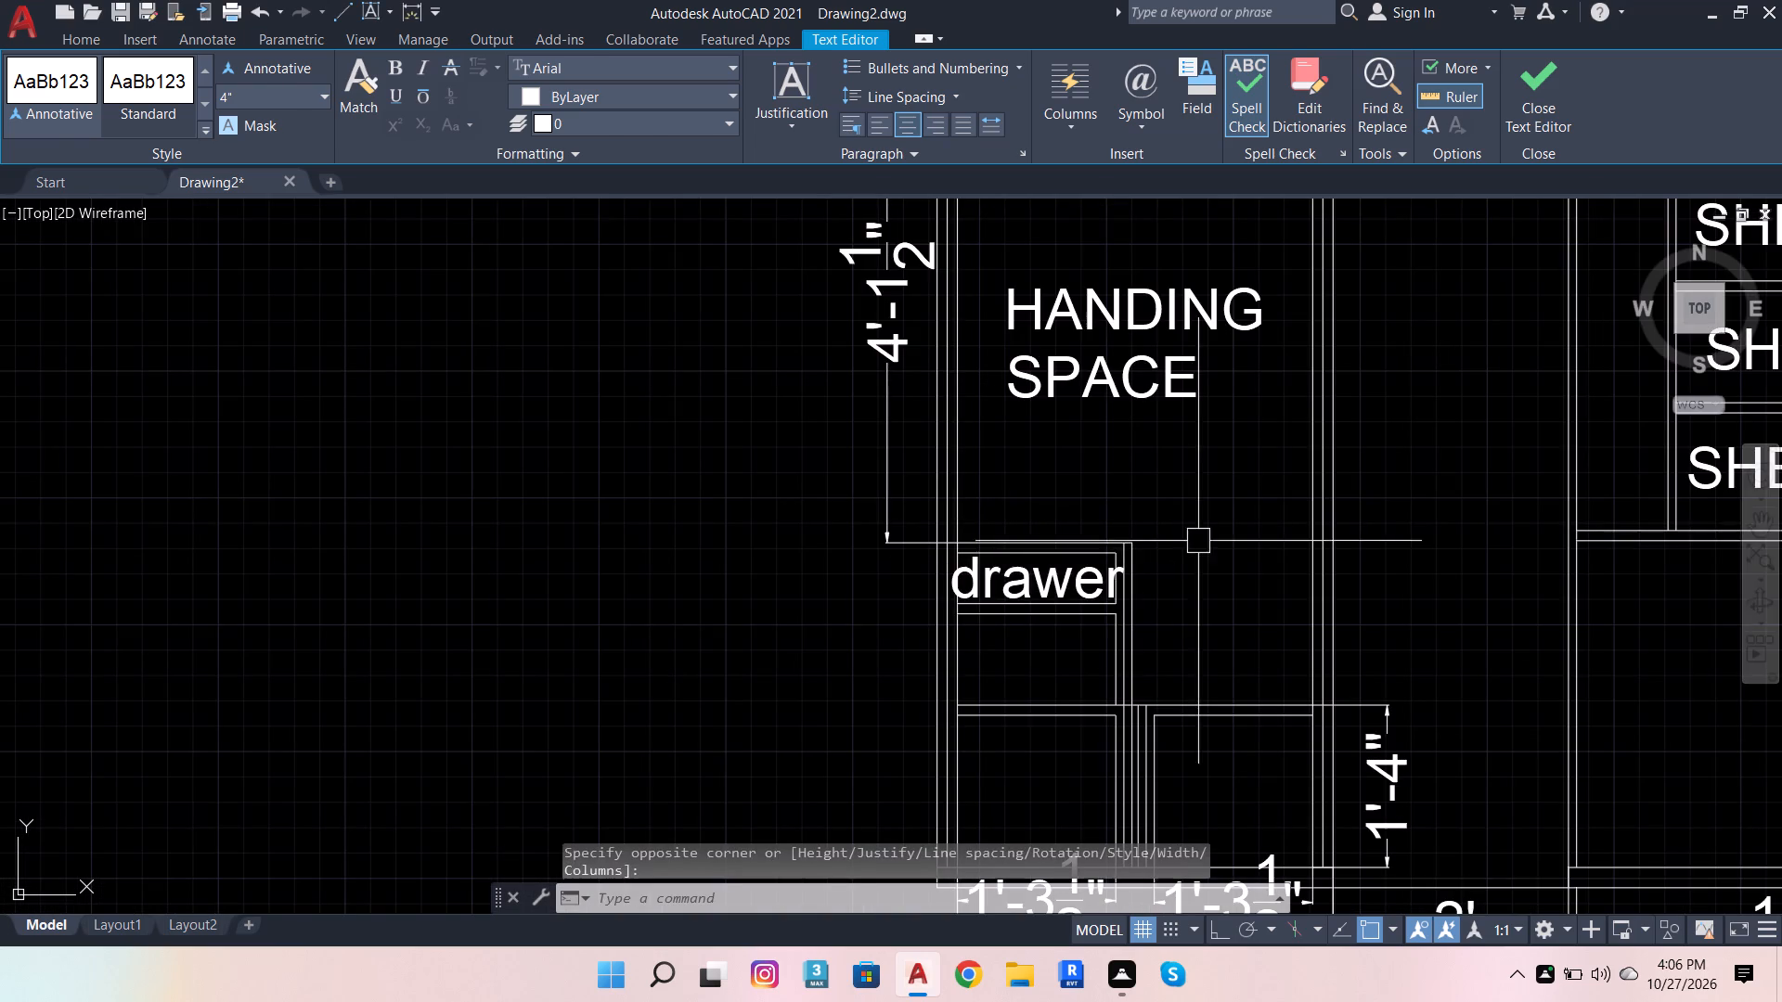
# Copy the drawer label into the two compartments below it and the adjacent bottom compartment of the left bay.
pyautogui.scroll(2, 1059, 576)
pyautogui.click(1059, 576)
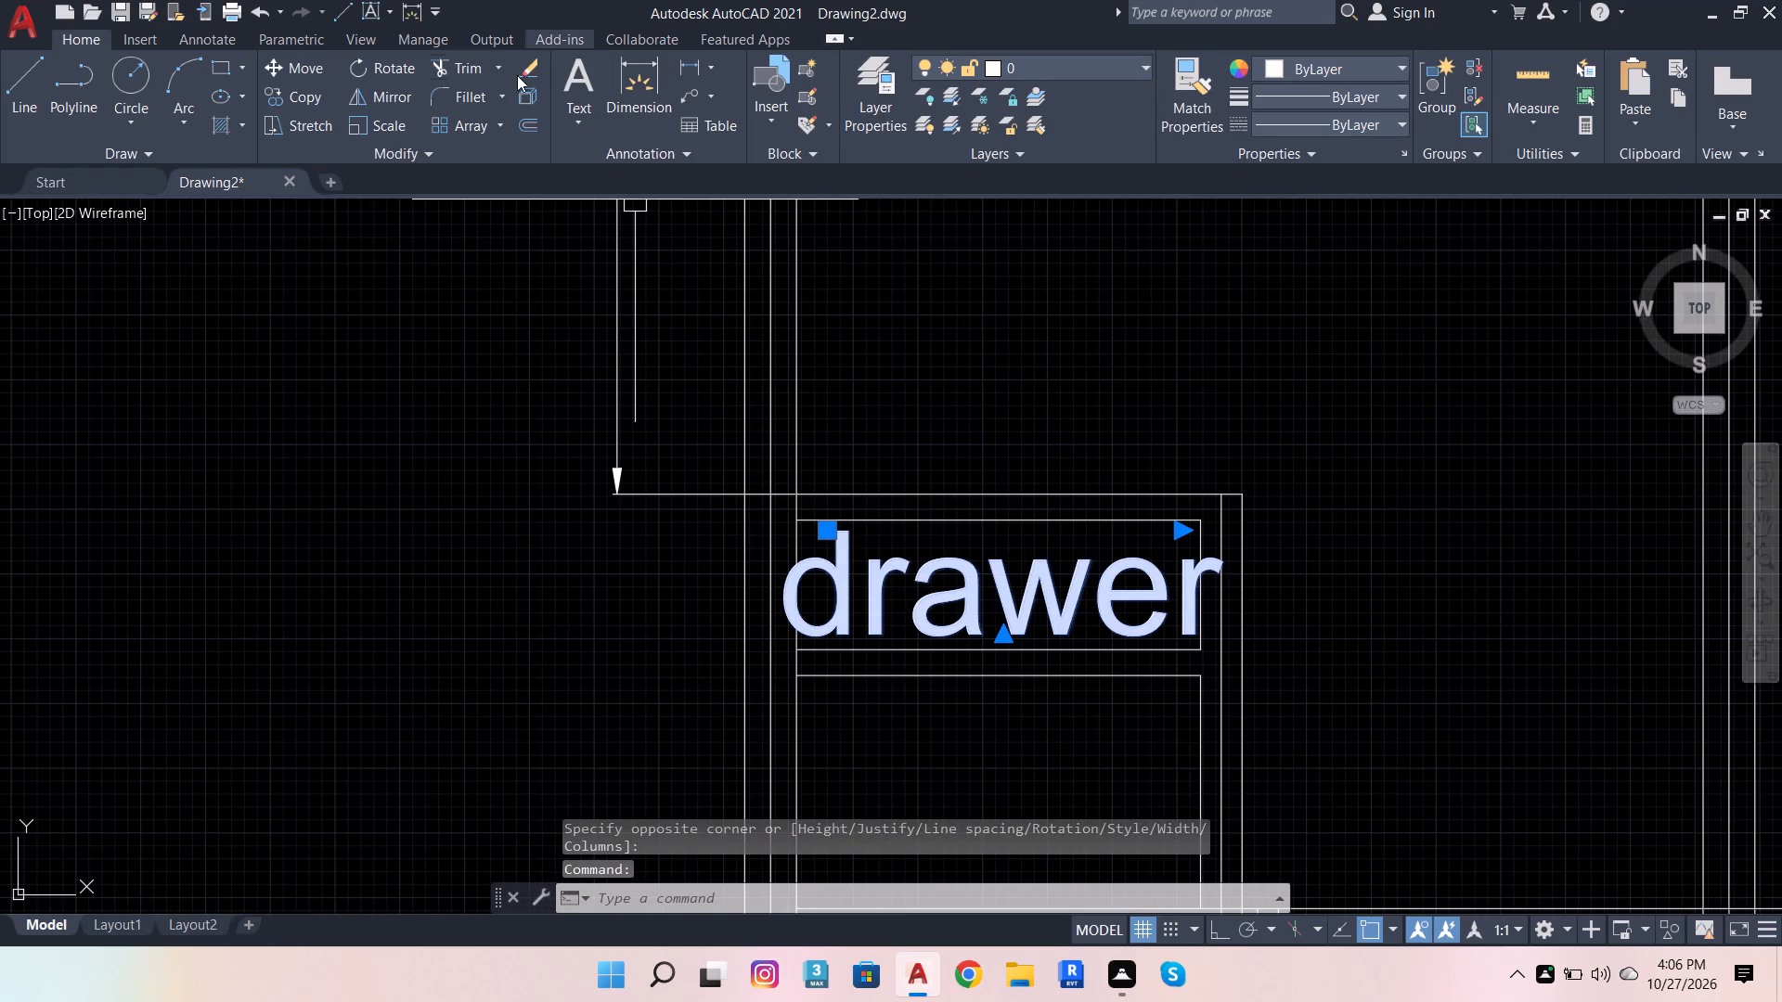
pyautogui.click(316, 92)
pyautogui.click(1023, 573)
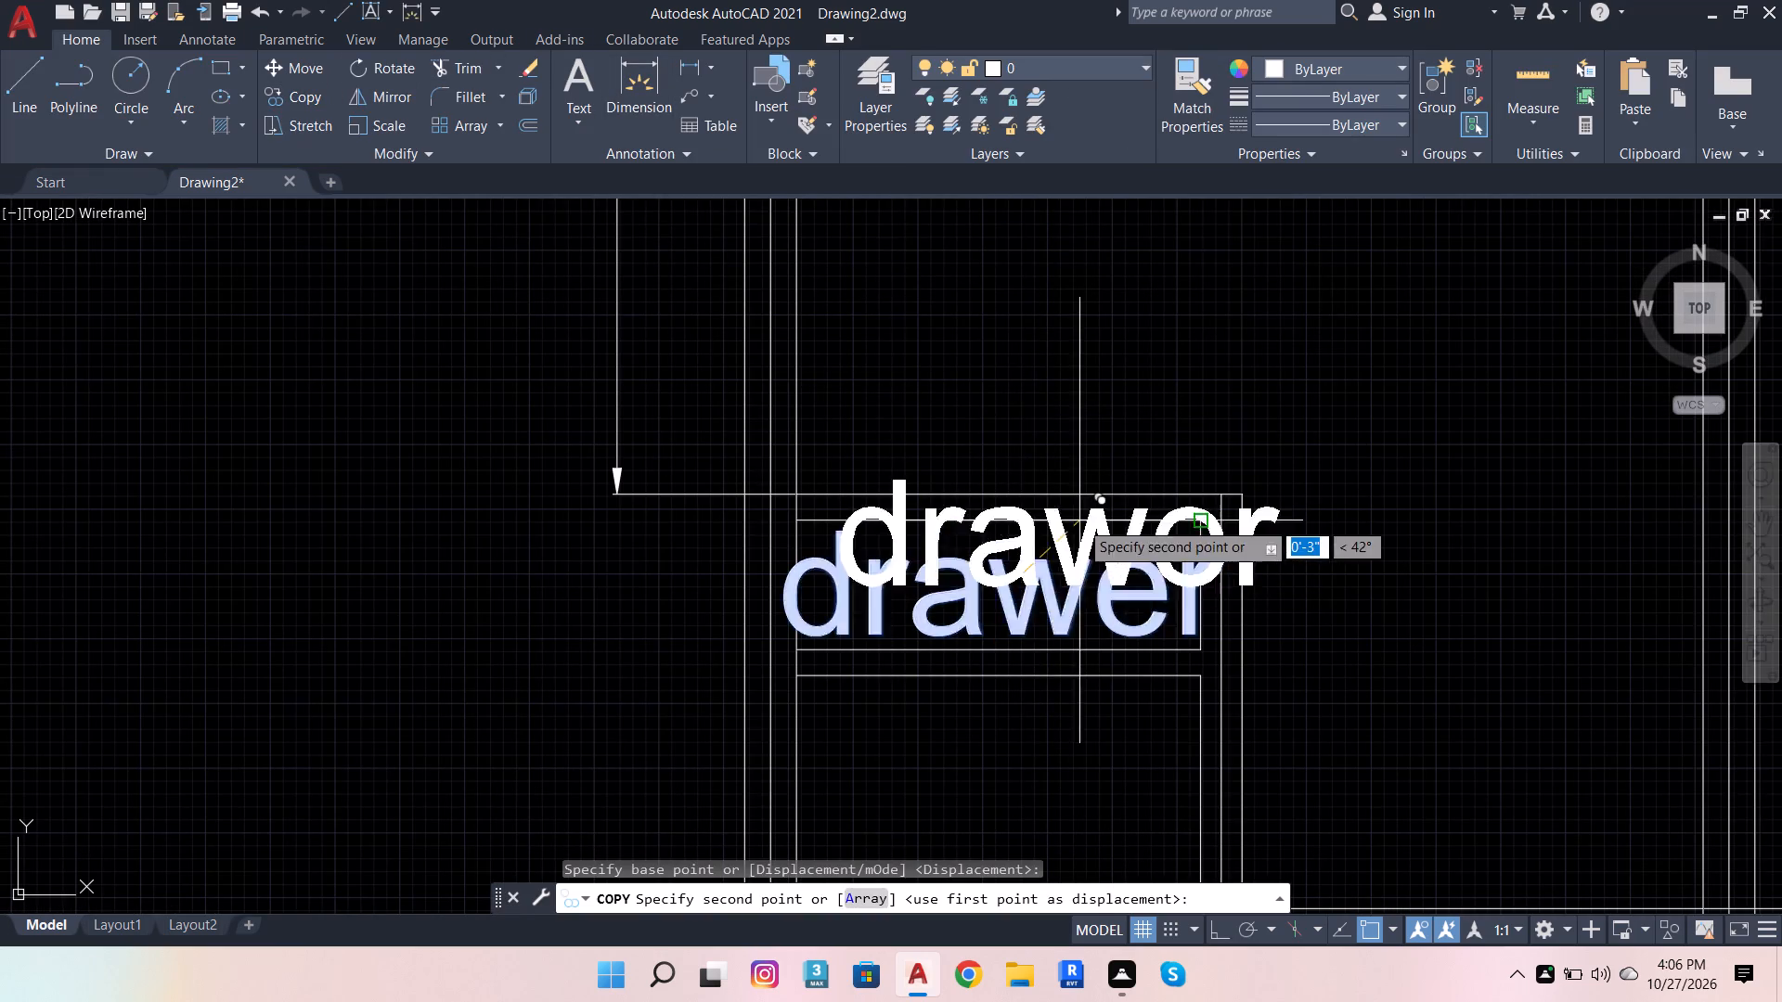
pyautogui.scroll(-2, 1079, 520)
pyautogui.scroll(2, 1068, 601)
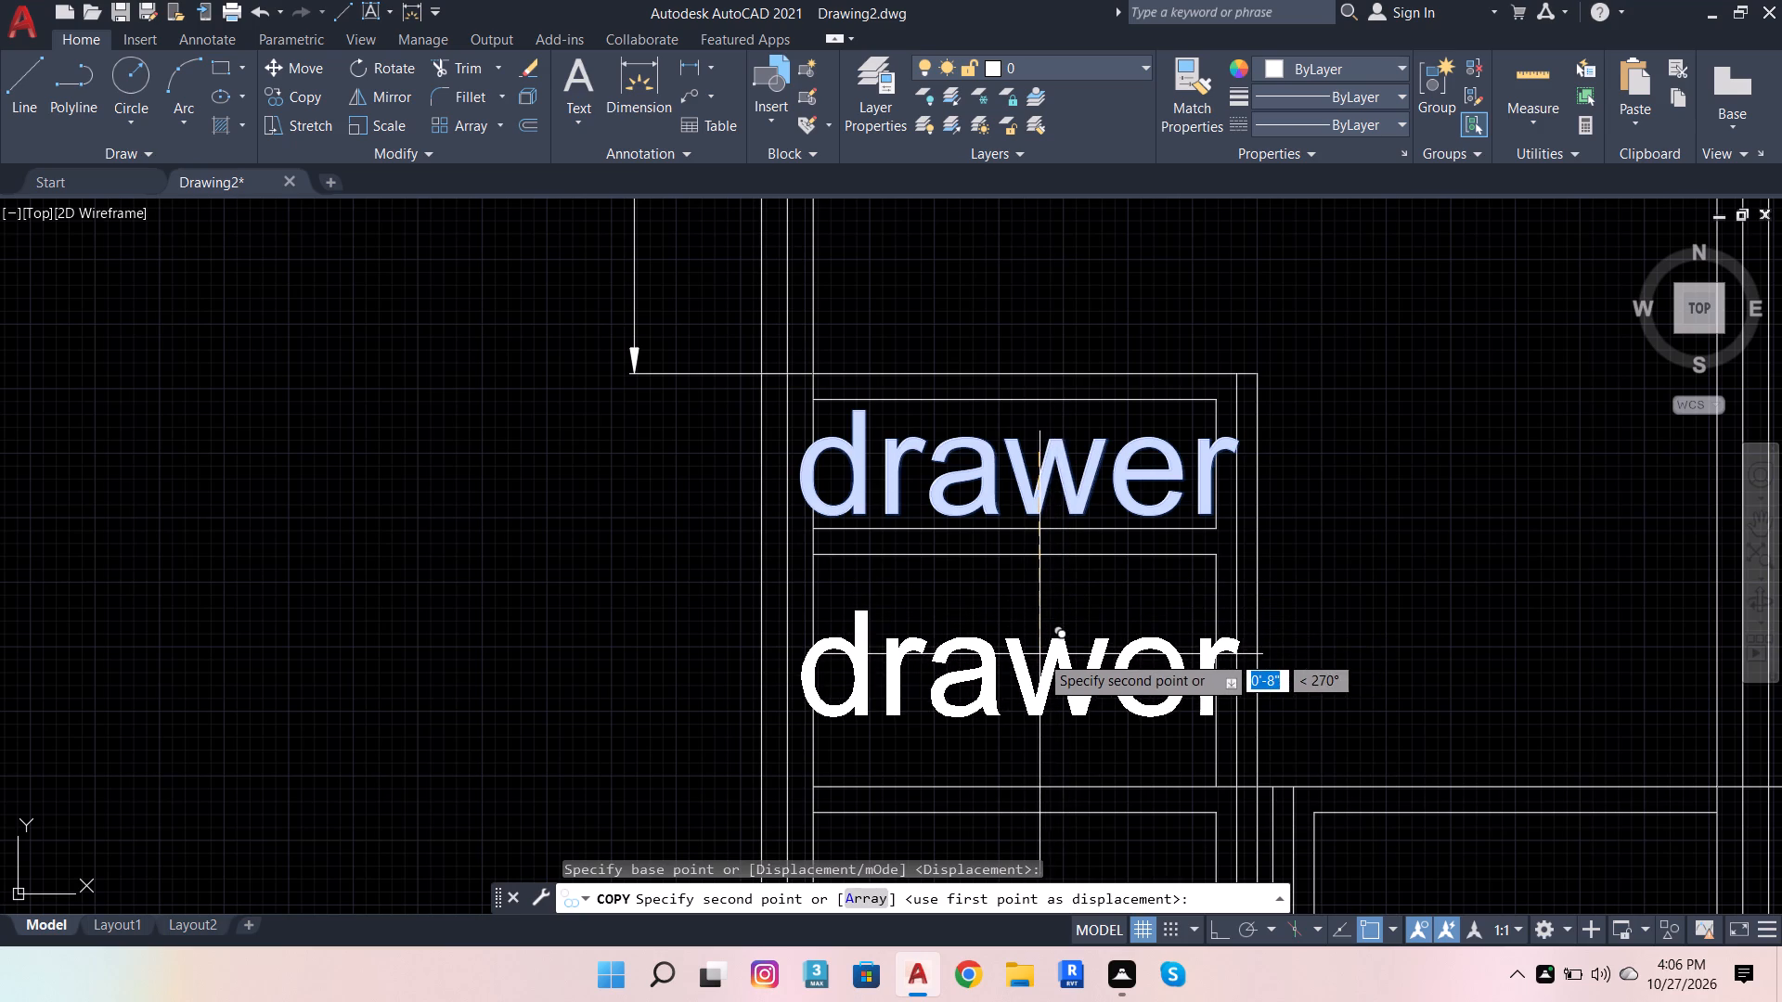
pyautogui.click(1045, 662)
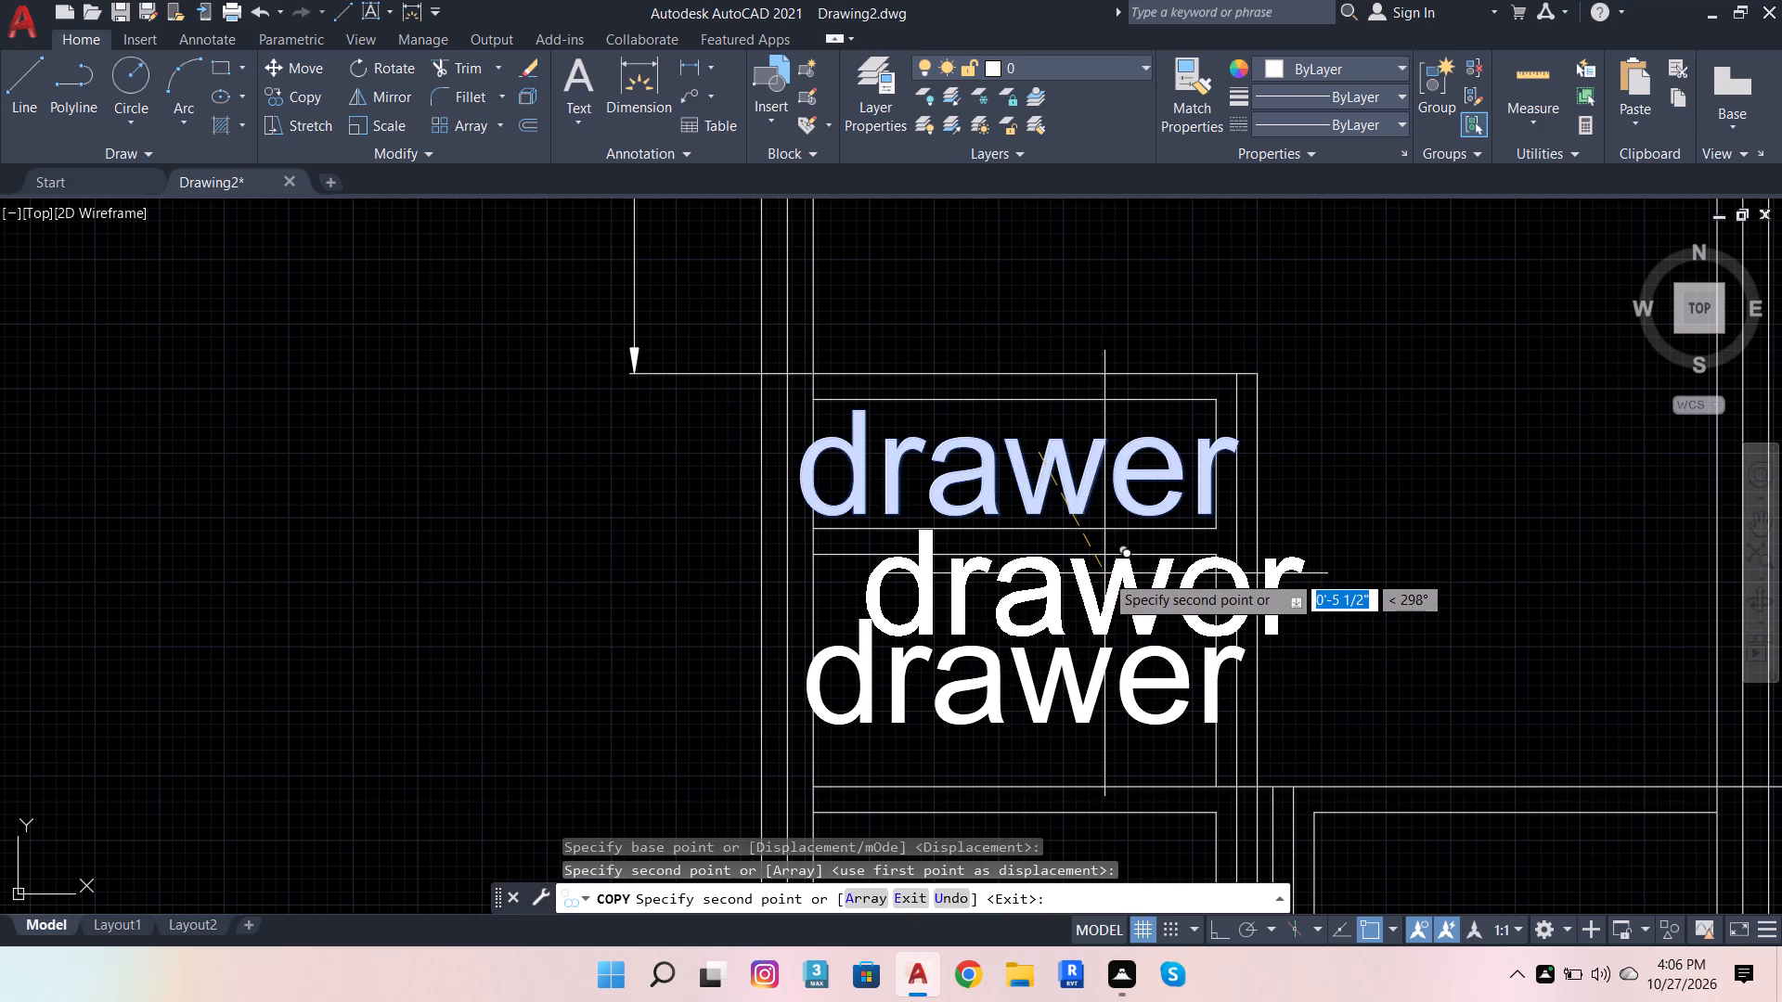
pyautogui.scroll(-2, 1104, 573)
pyautogui.scroll(2, 1100, 725)
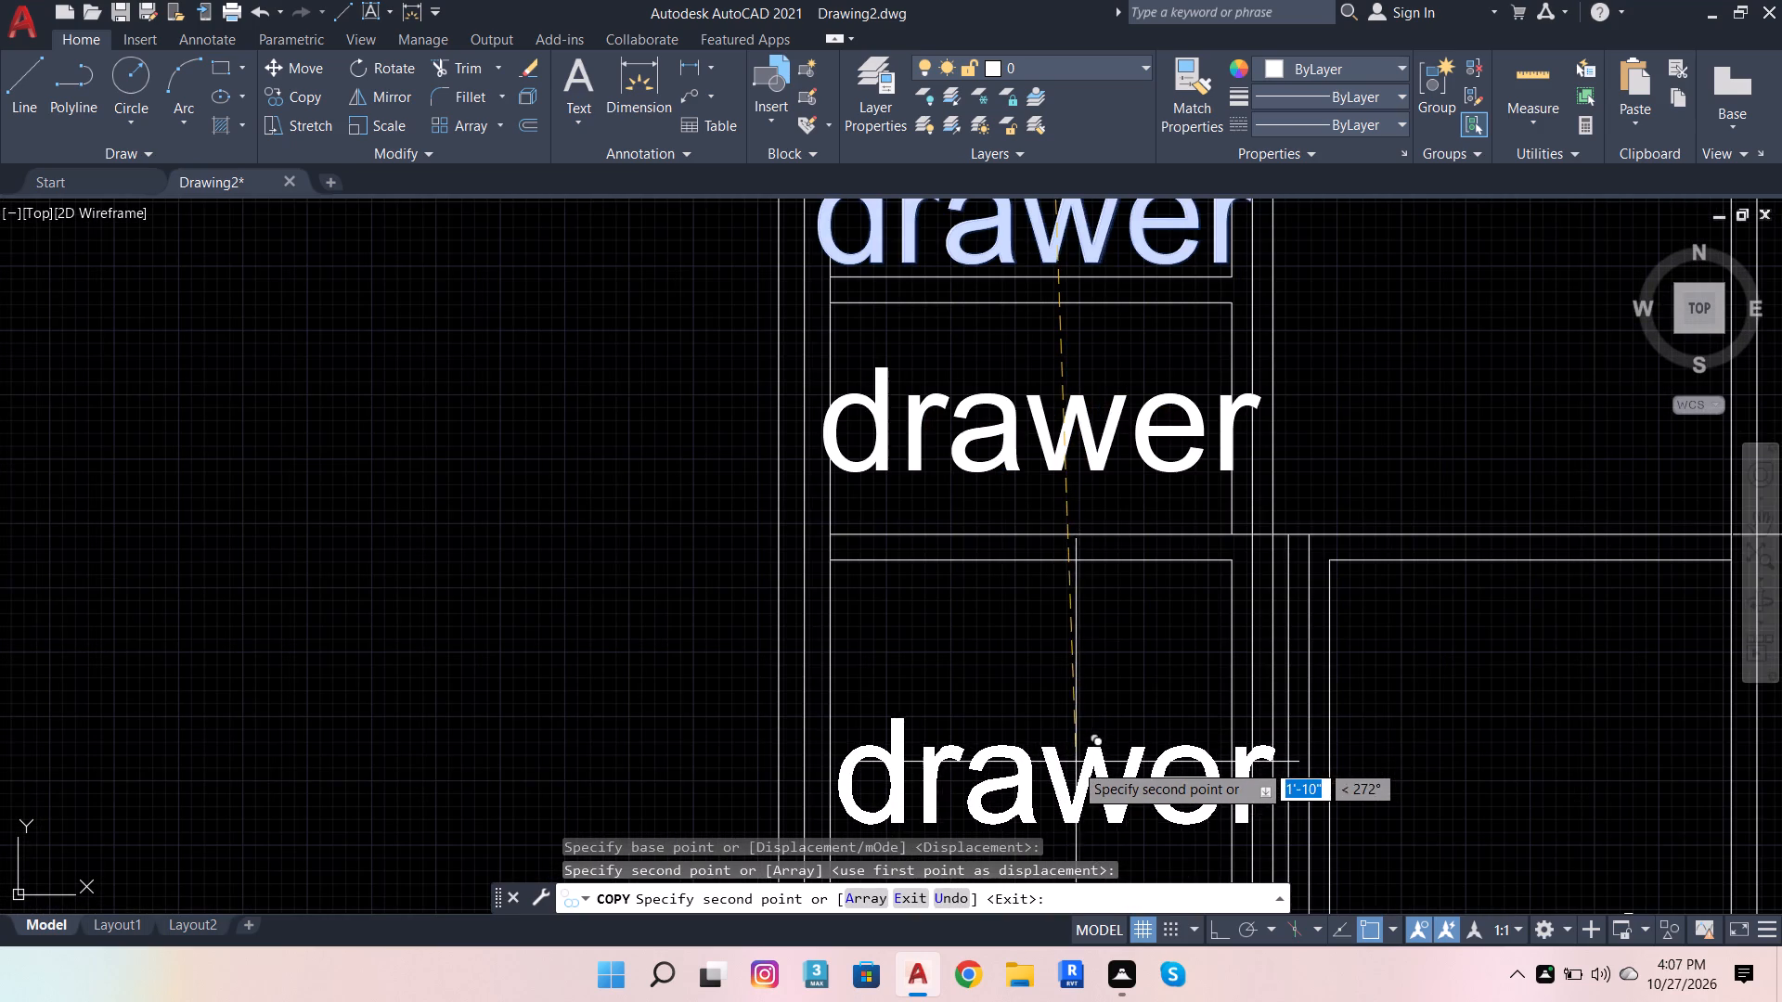
pyautogui.click(1066, 794)
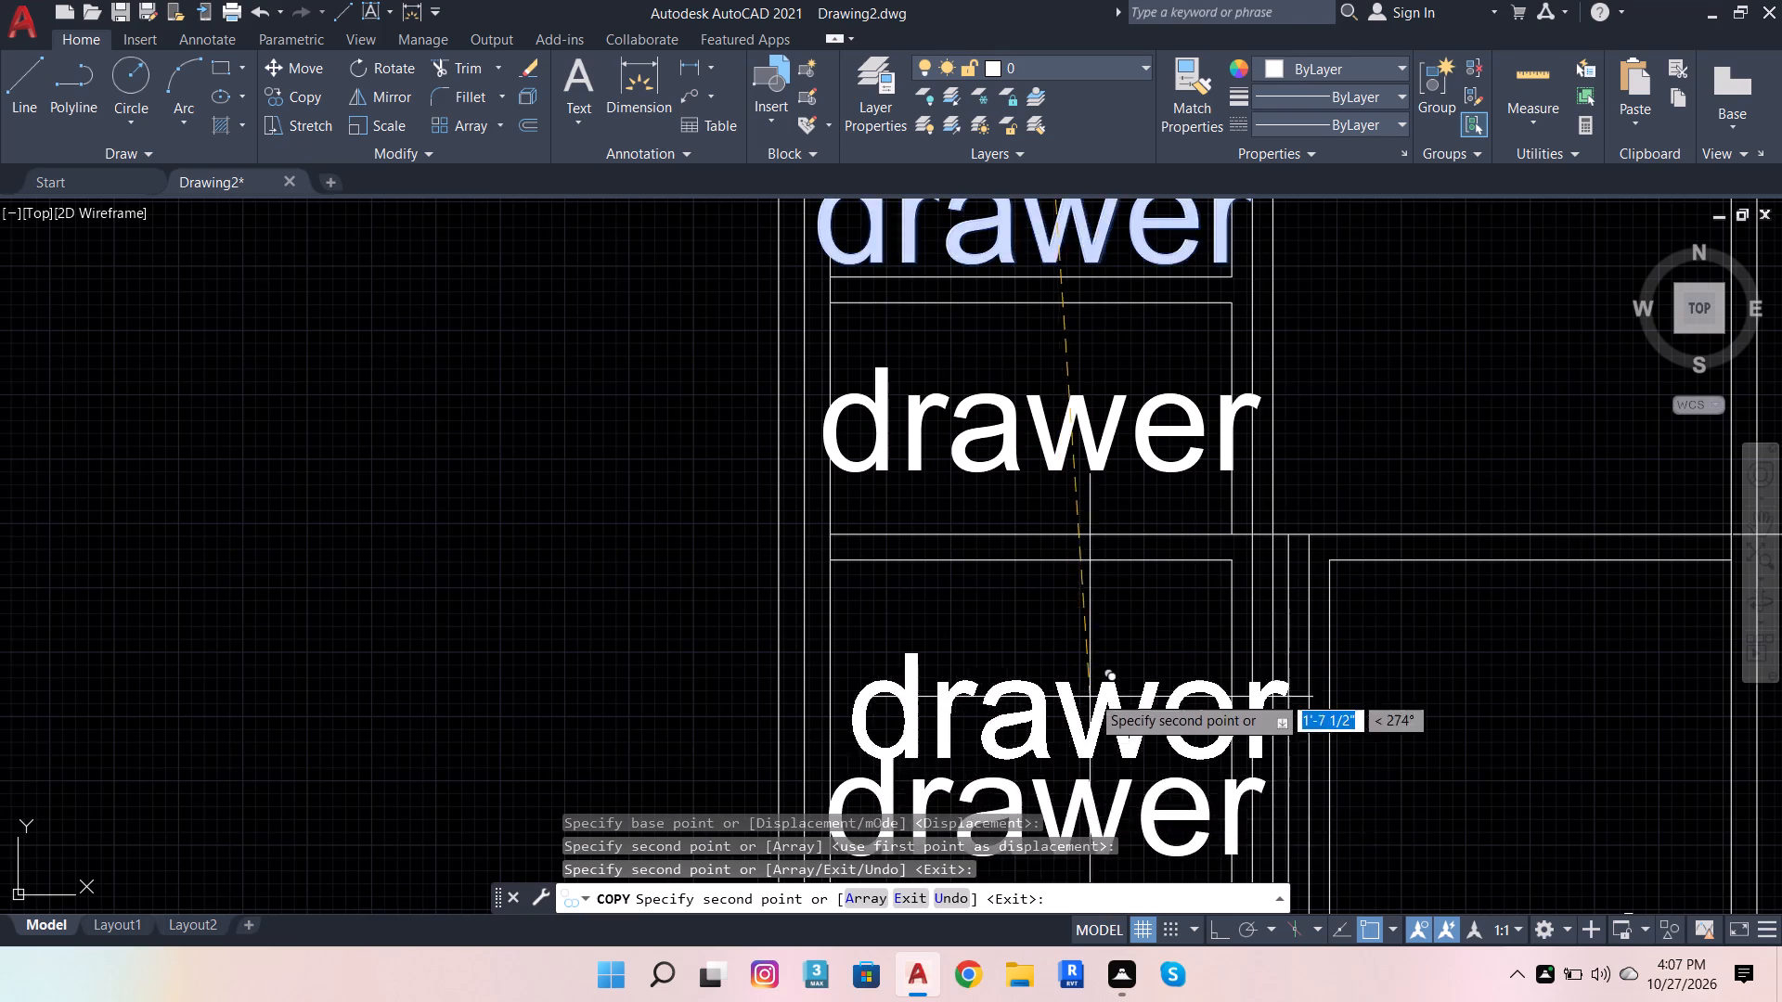
pyautogui.scroll(-2, 1095, 686)
pyautogui.scroll(2, 1277, 686)
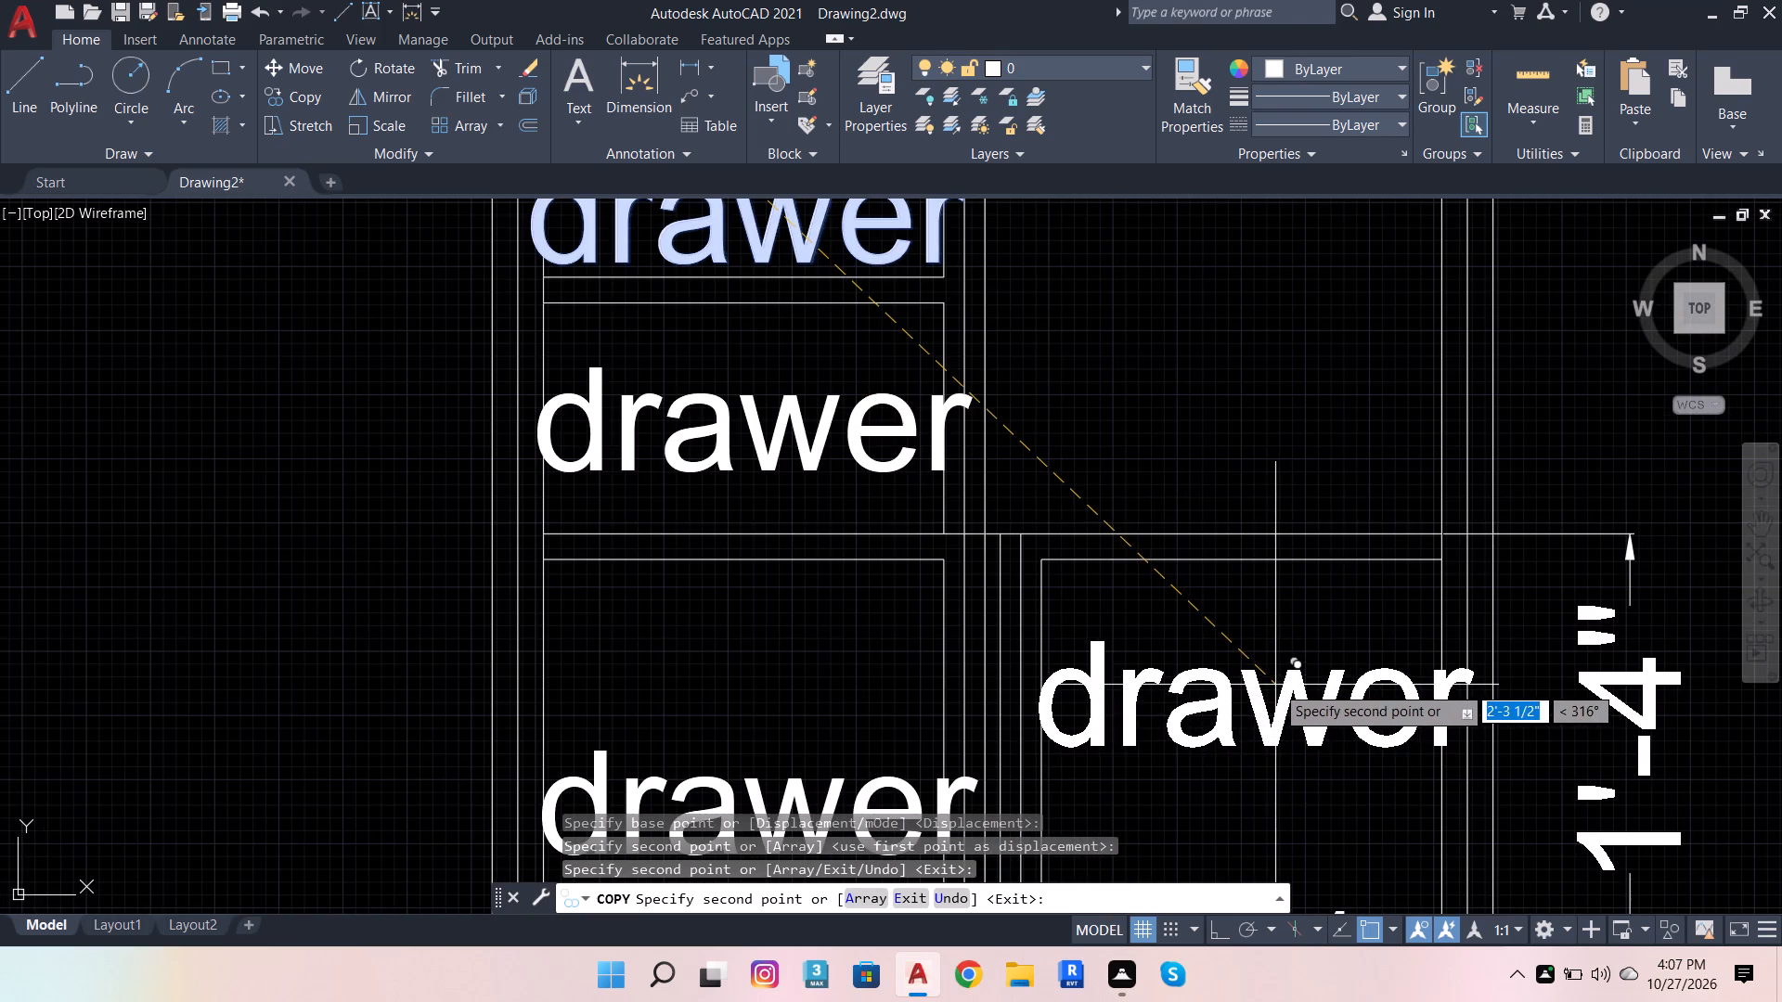
pyautogui.click(1275, 685)
pyautogui.scroll(-5, 1311, 636)
pyautogui.scroll(2, 1459, 611)
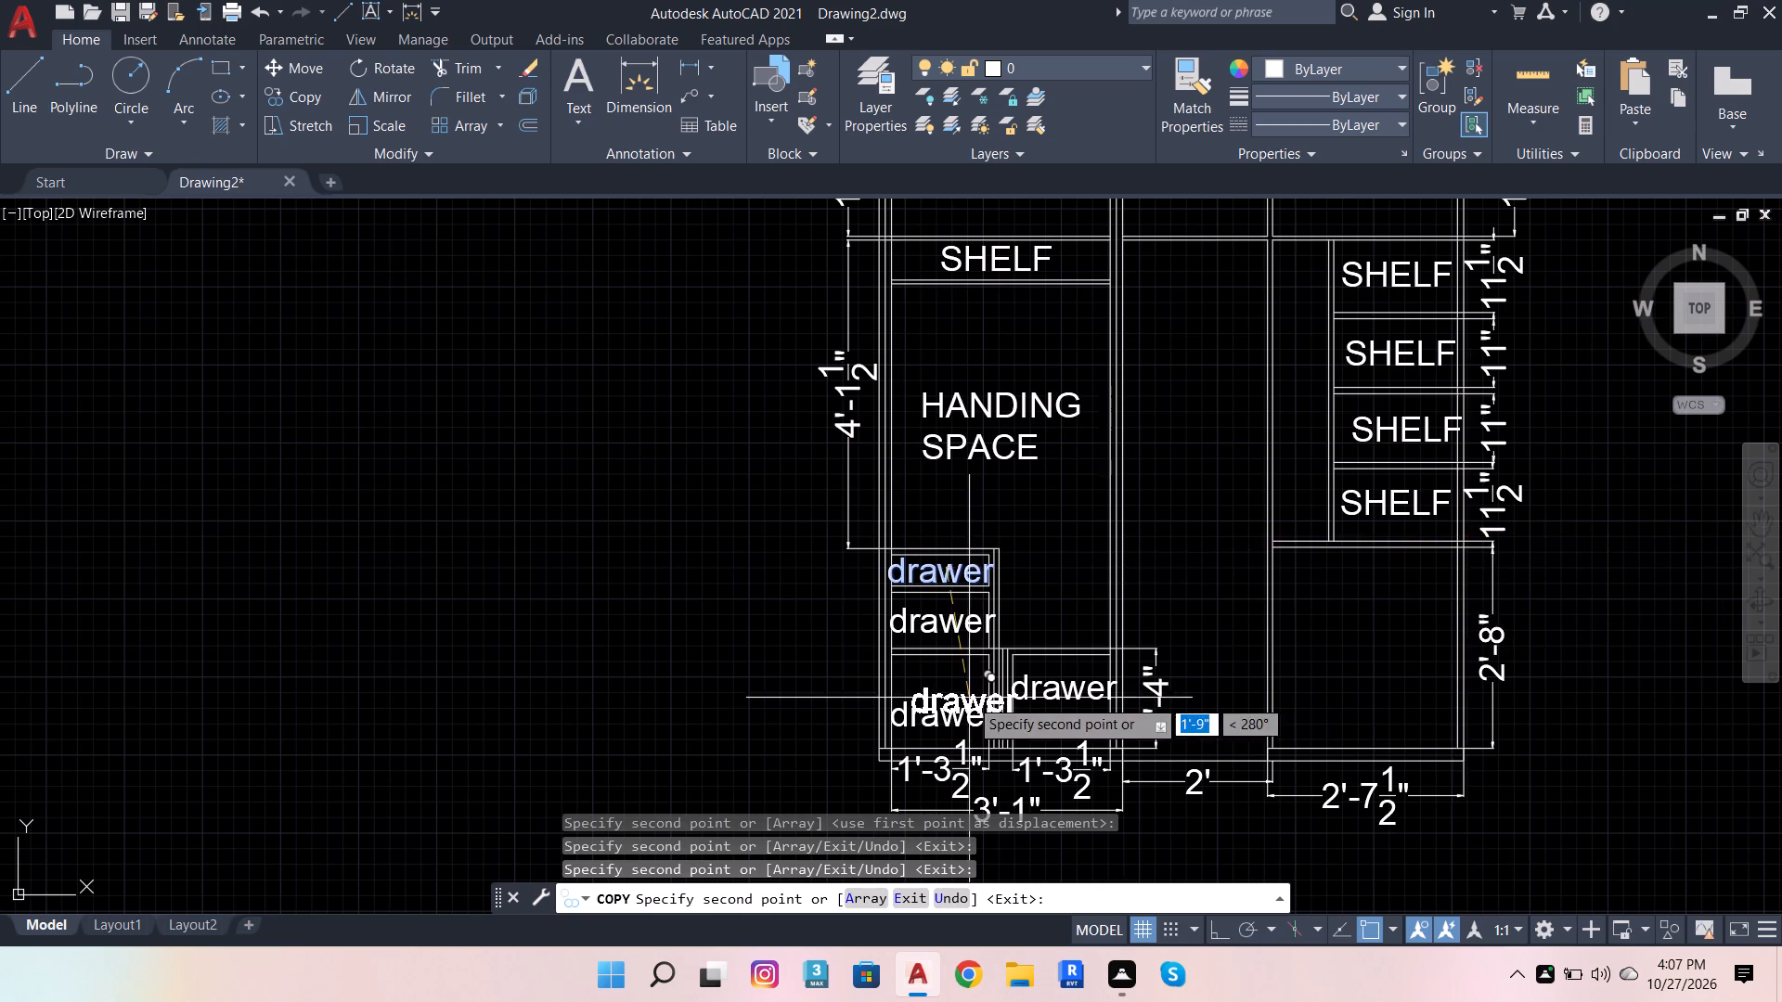
pyautogui.scroll(-2, 963, 707)
pyautogui.press('Escape')
# Add a multiline text label "WARDROBE" in the plan's 3'-3" bay.
pyautogui.scroll(-3, 1090, 460)
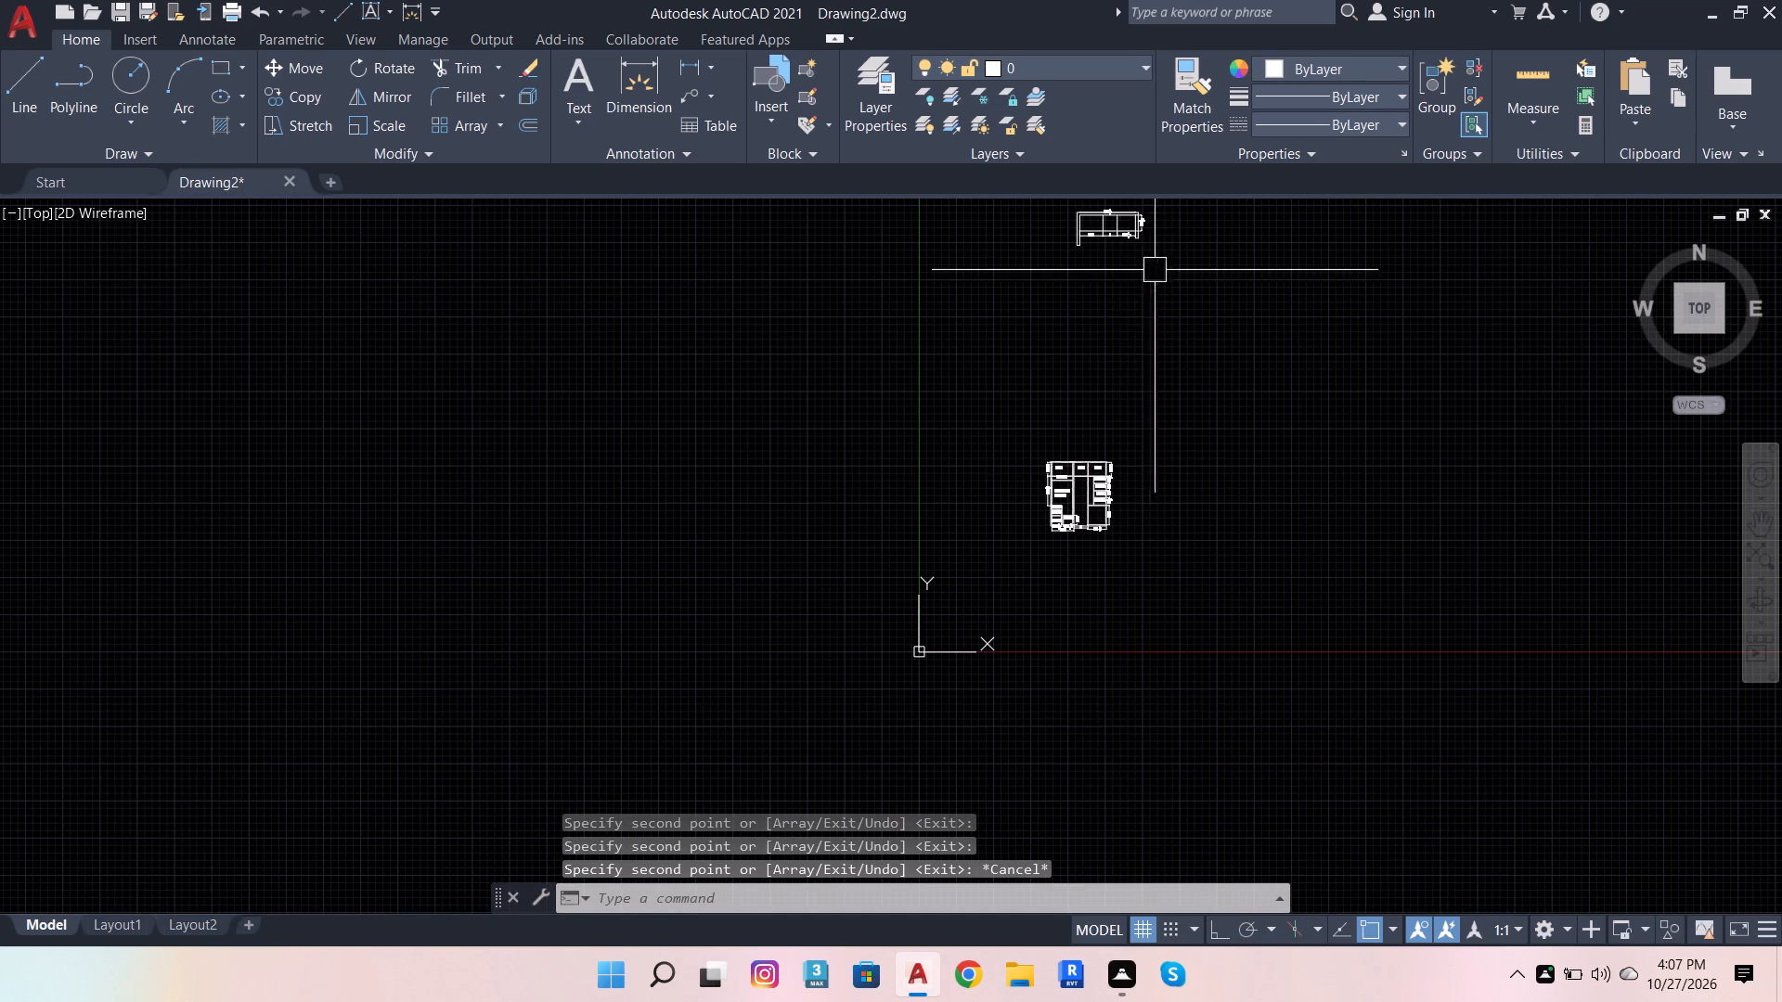
pyautogui.scroll(11, 1115, 191)
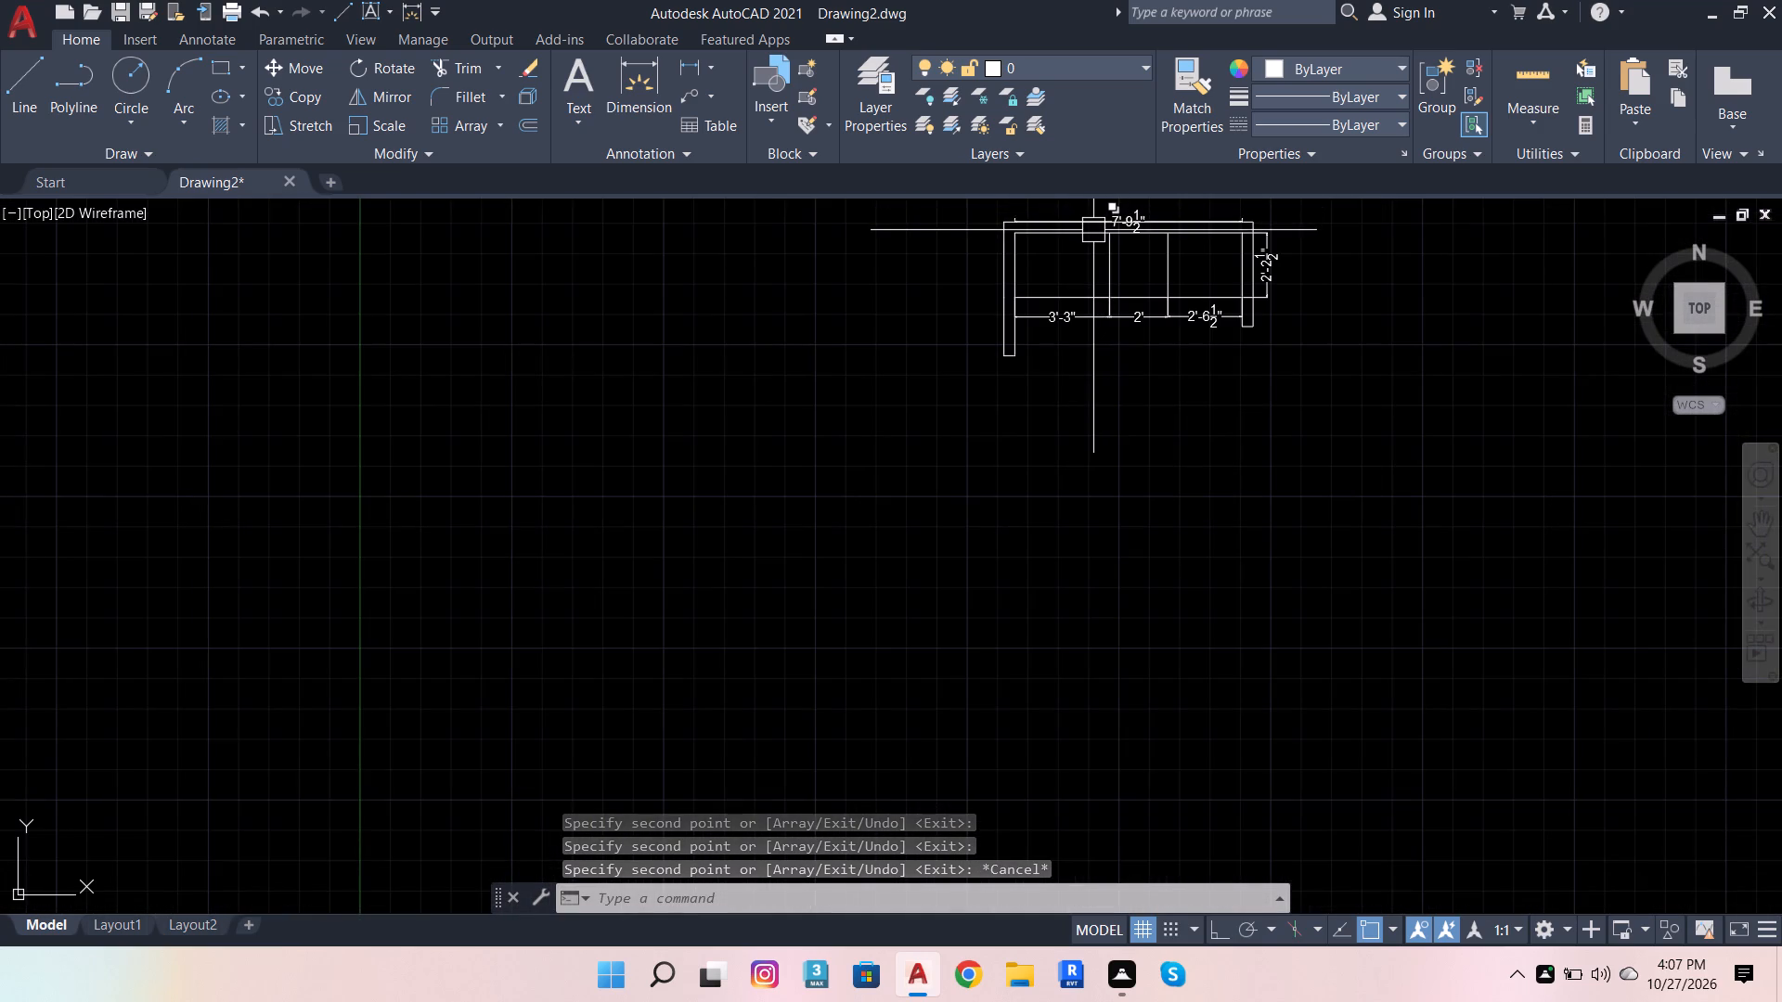
pyautogui.scroll(4, 1093, 230)
pyautogui.click(562, 89)
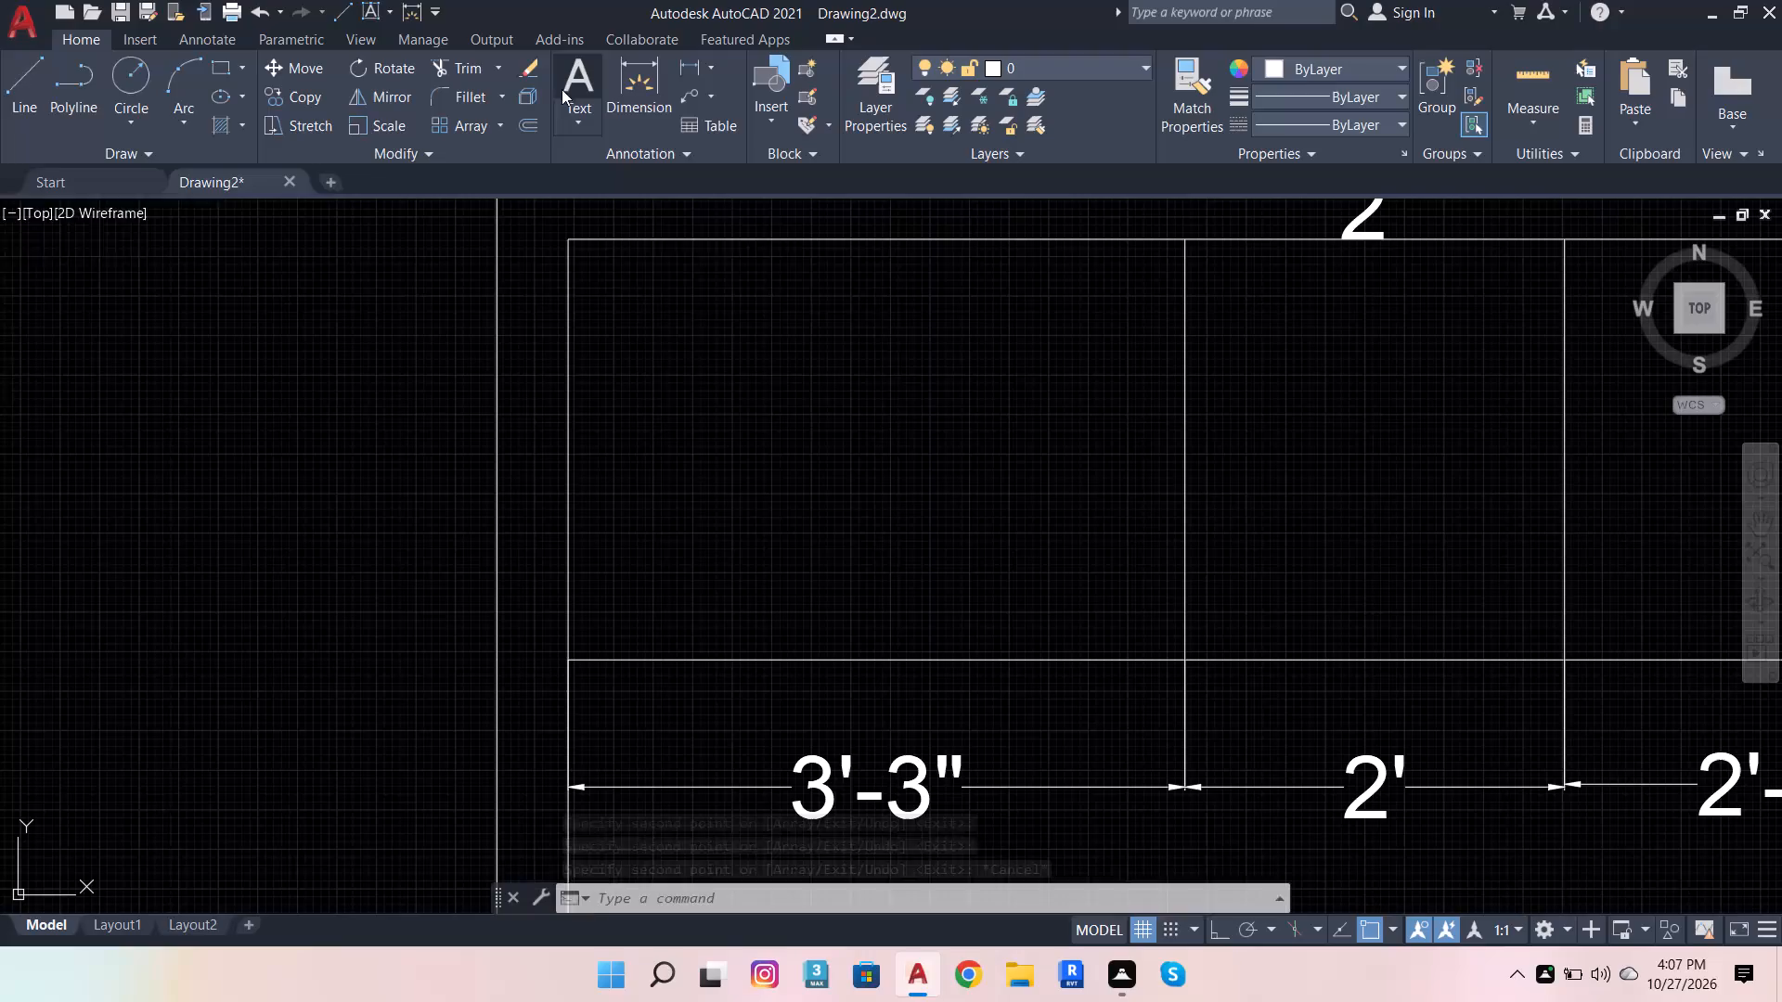
pyautogui.click(630, 362)
pyautogui.click(1117, 503)
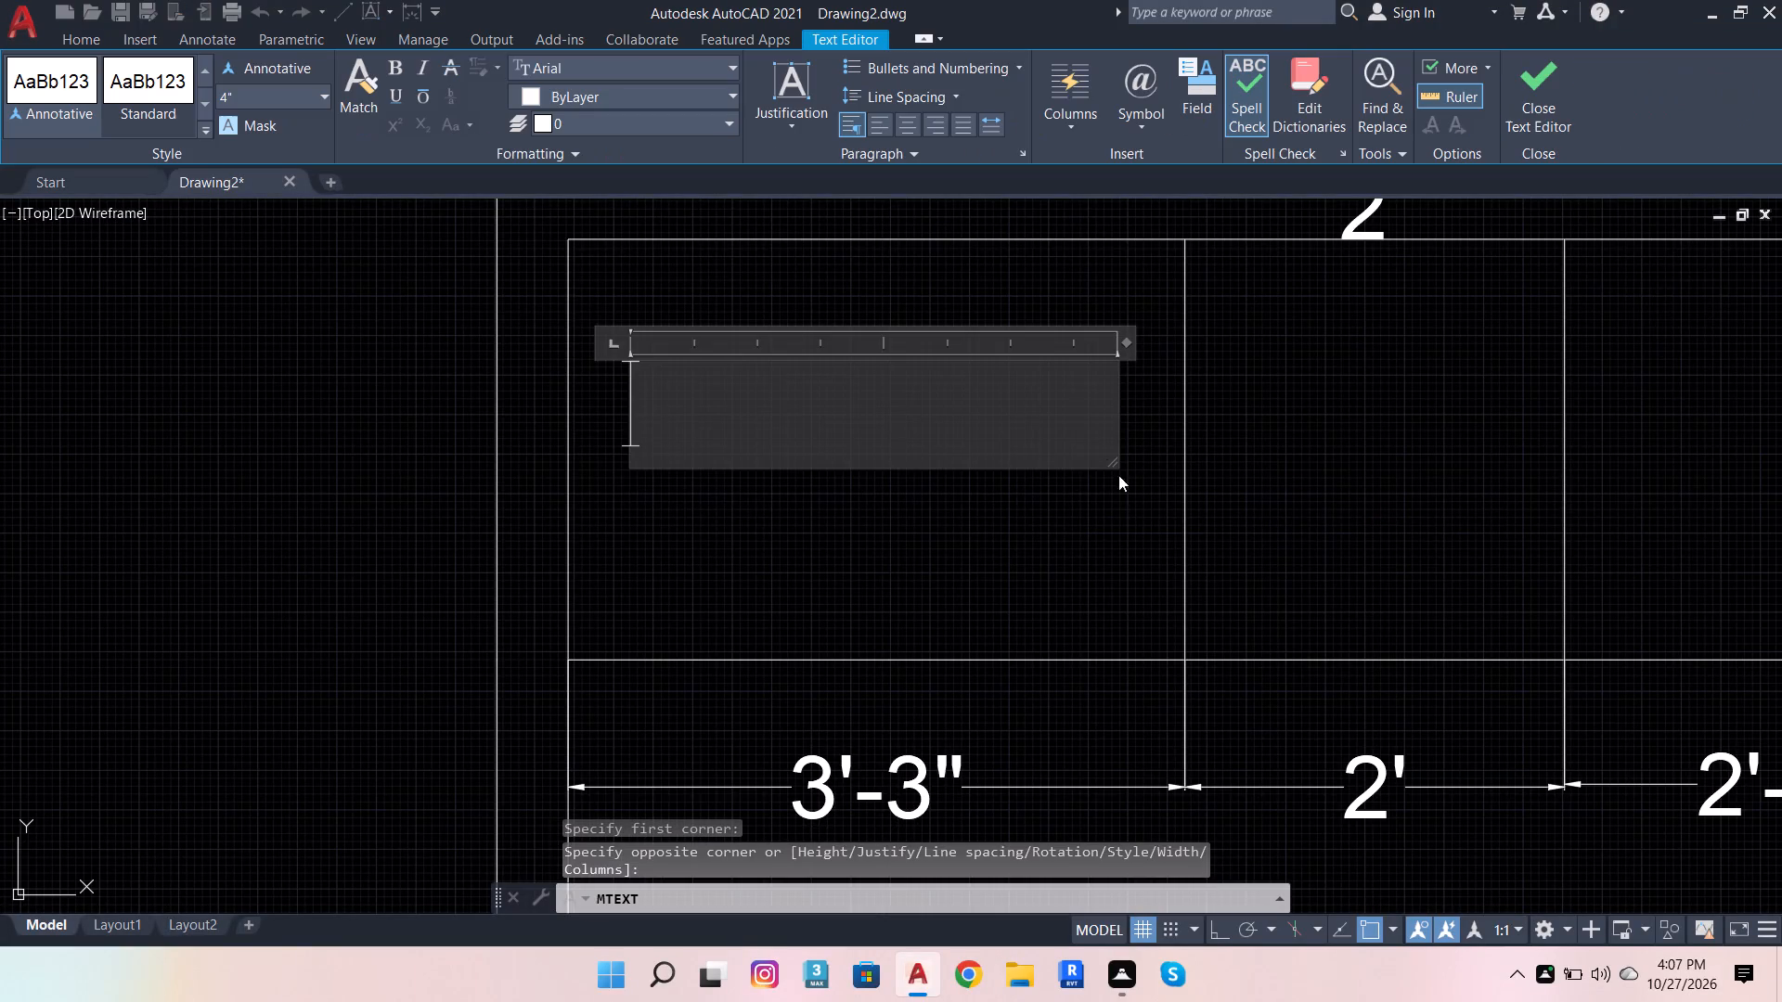
pyautogui.scroll(1, 910, 410)
pyautogui.write('war')
pyautogui.press('BackSpace')
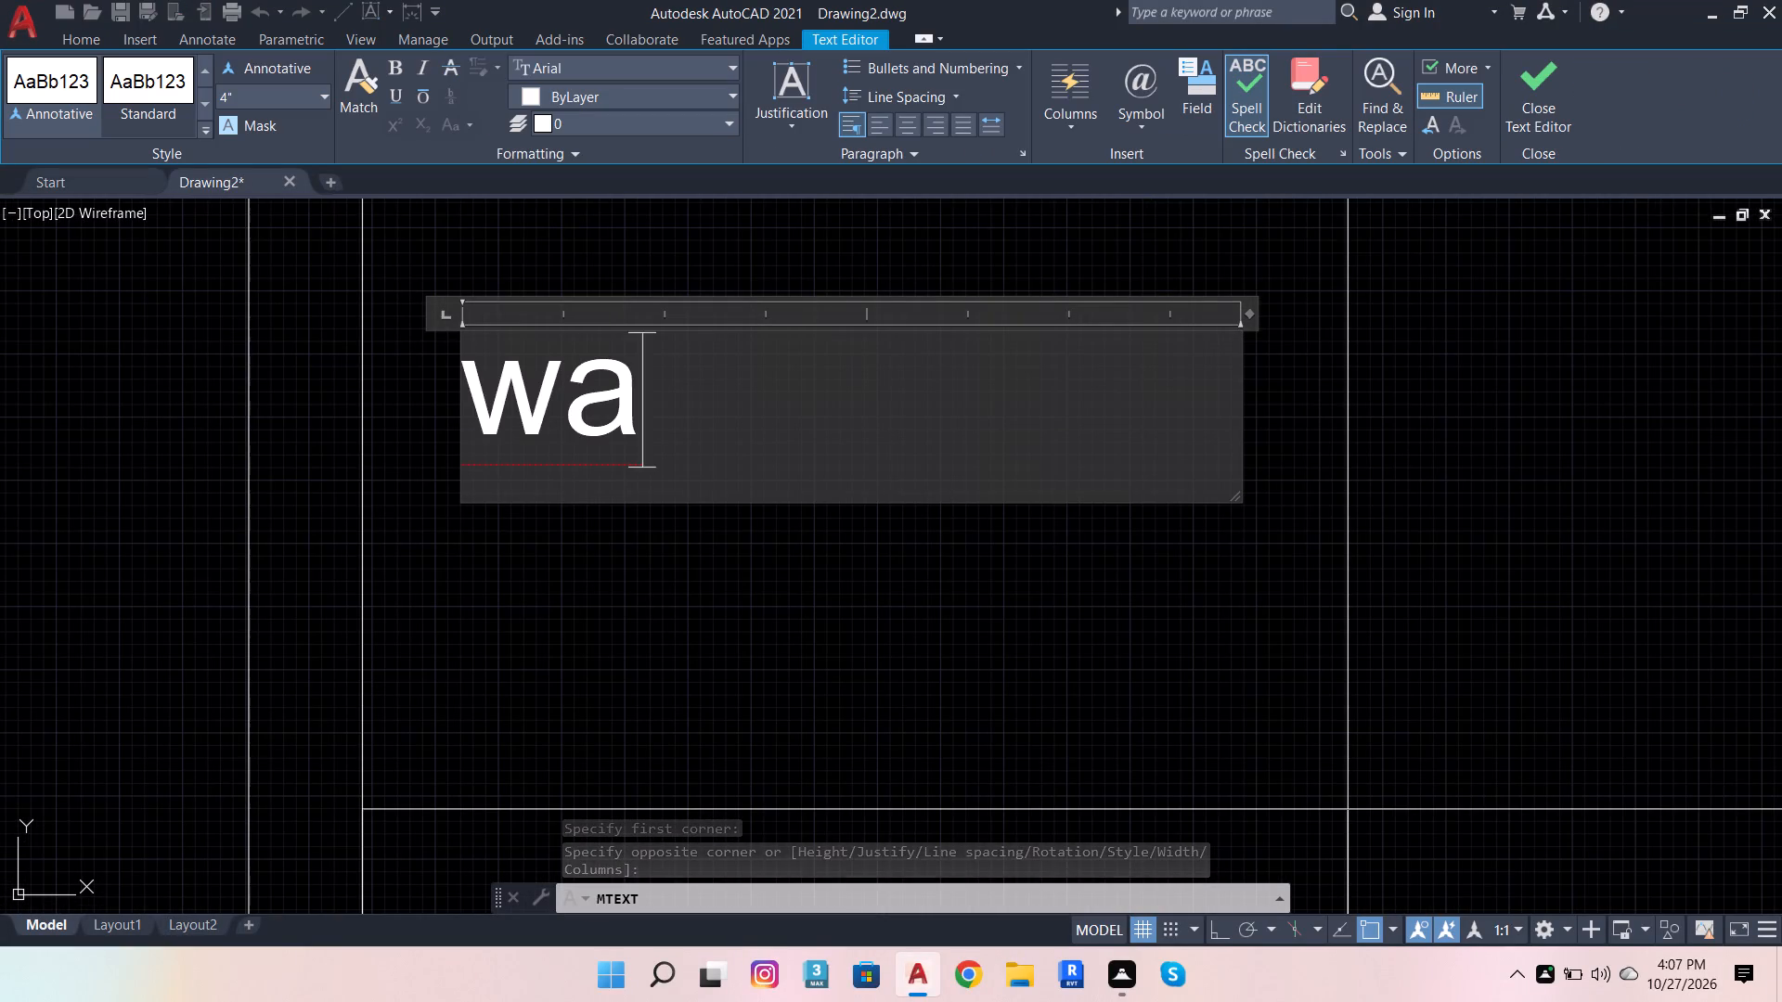
pyautogui.press('BackSpace')
pyautogui.press('BackSpace')
pyautogui.write('WARDROBE')
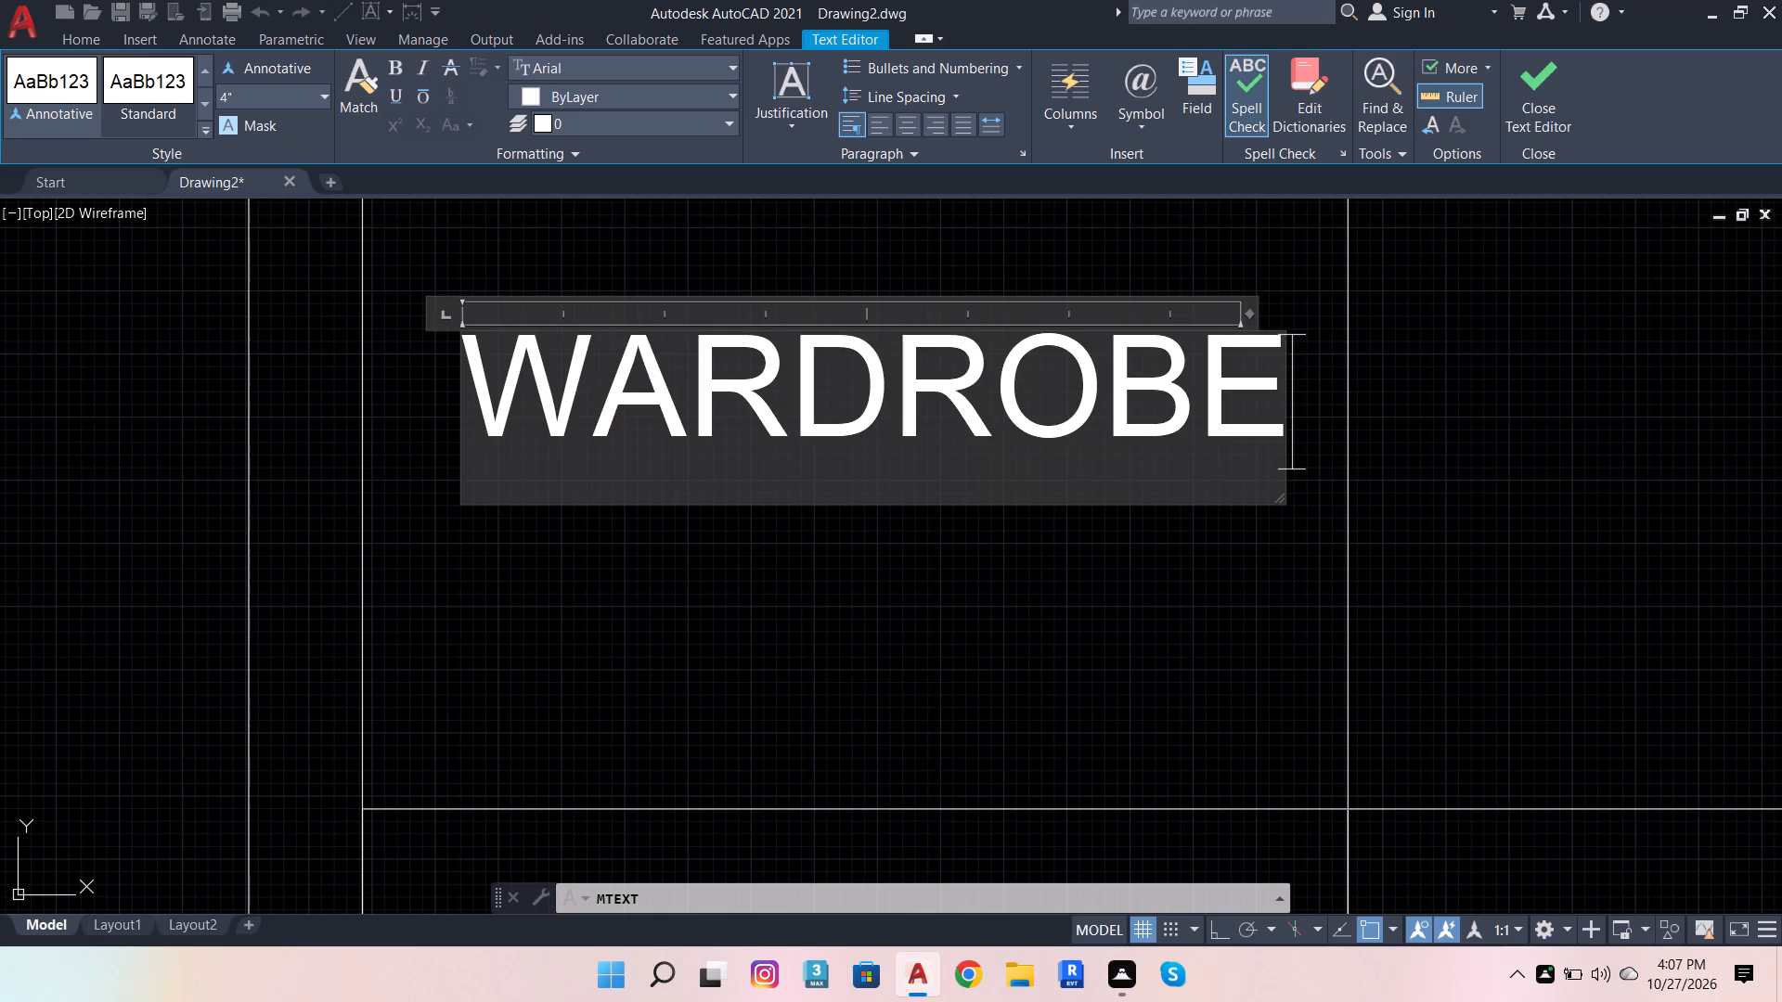
pyautogui.click(883, 593)
# Copy the WARDROBE label into the plan's 2'-6 1/2" bay.
pyautogui.click(897, 431)
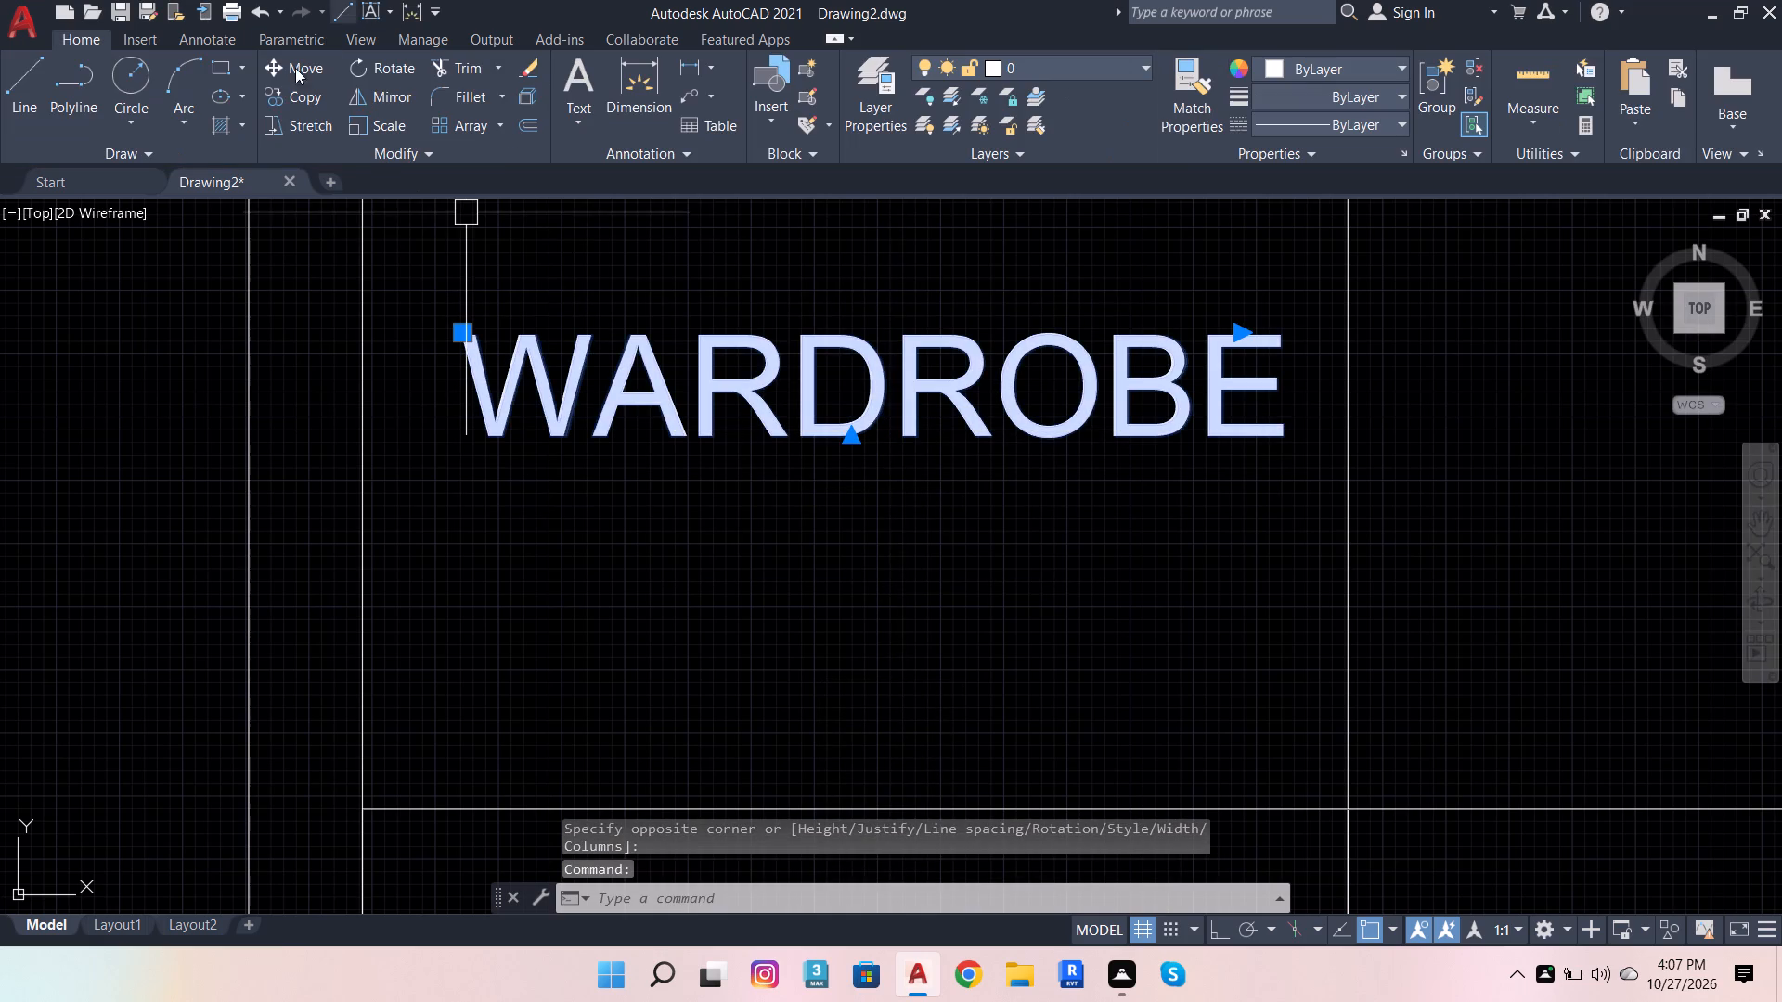
pyautogui.click(279, 99)
pyautogui.click(761, 369)
pyautogui.scroll(-4, 472, 489)
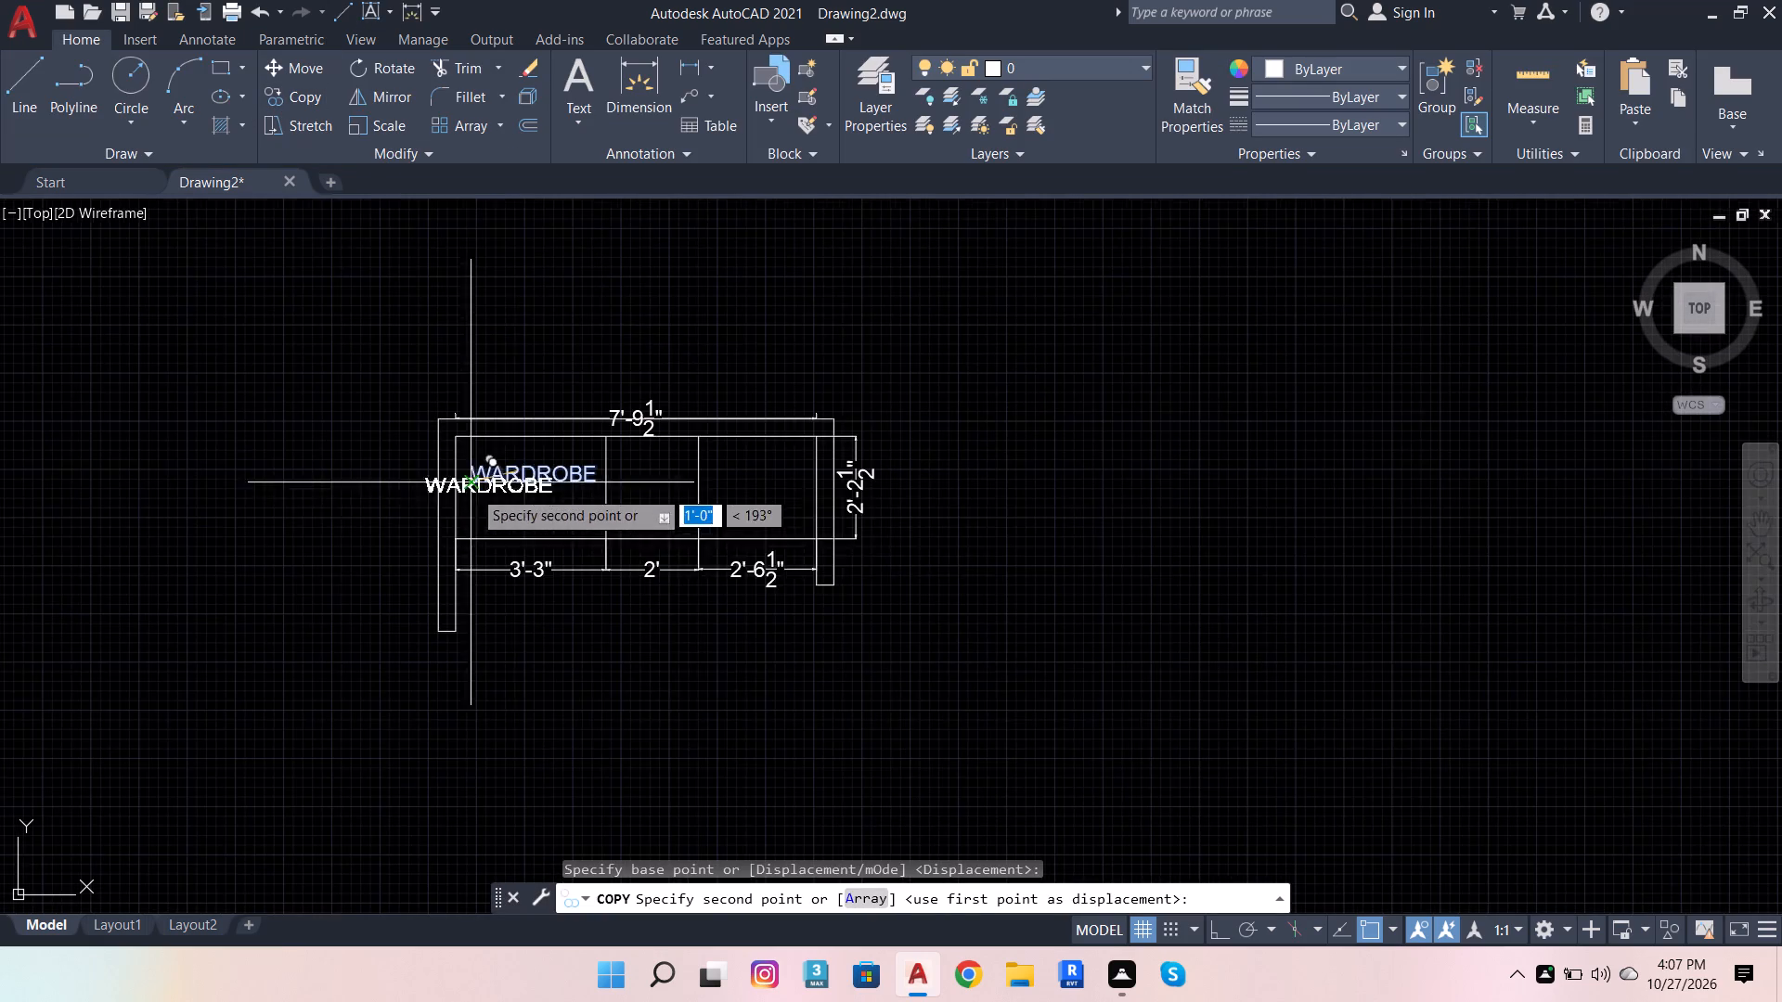
pyautogui.scroll(2, 755, 499)
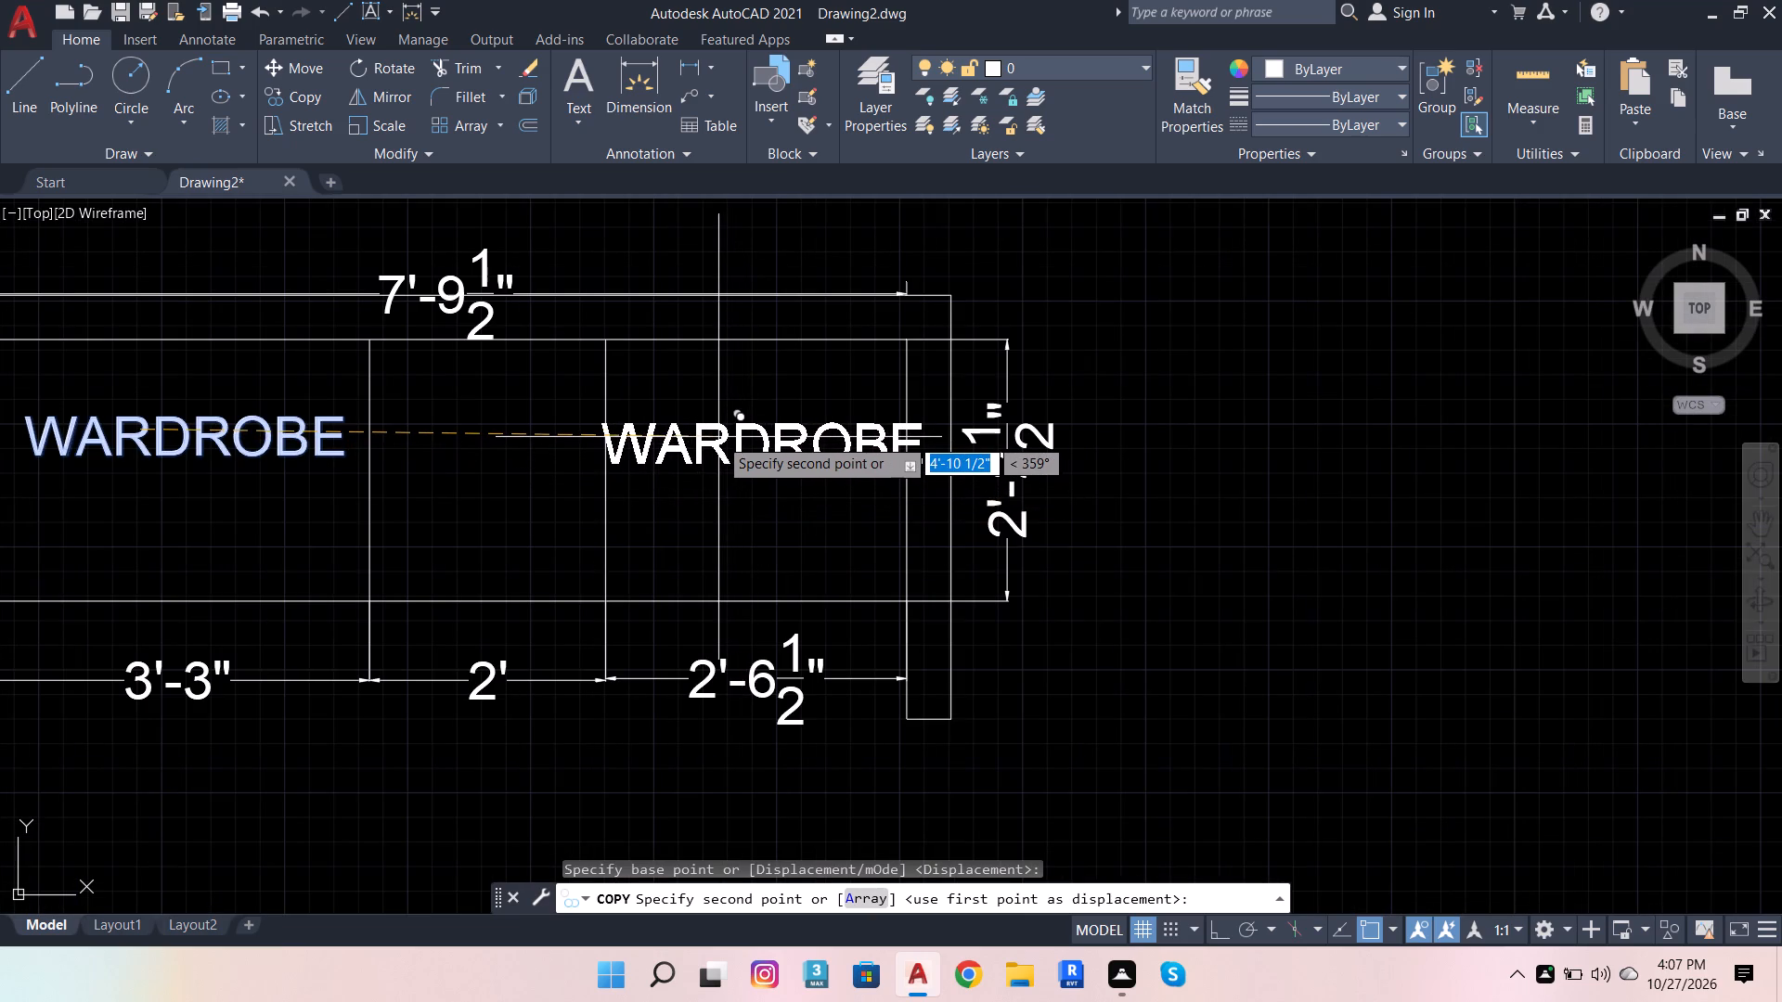
pyautogui.click(718, 437)
pyautogui.press('Escape')
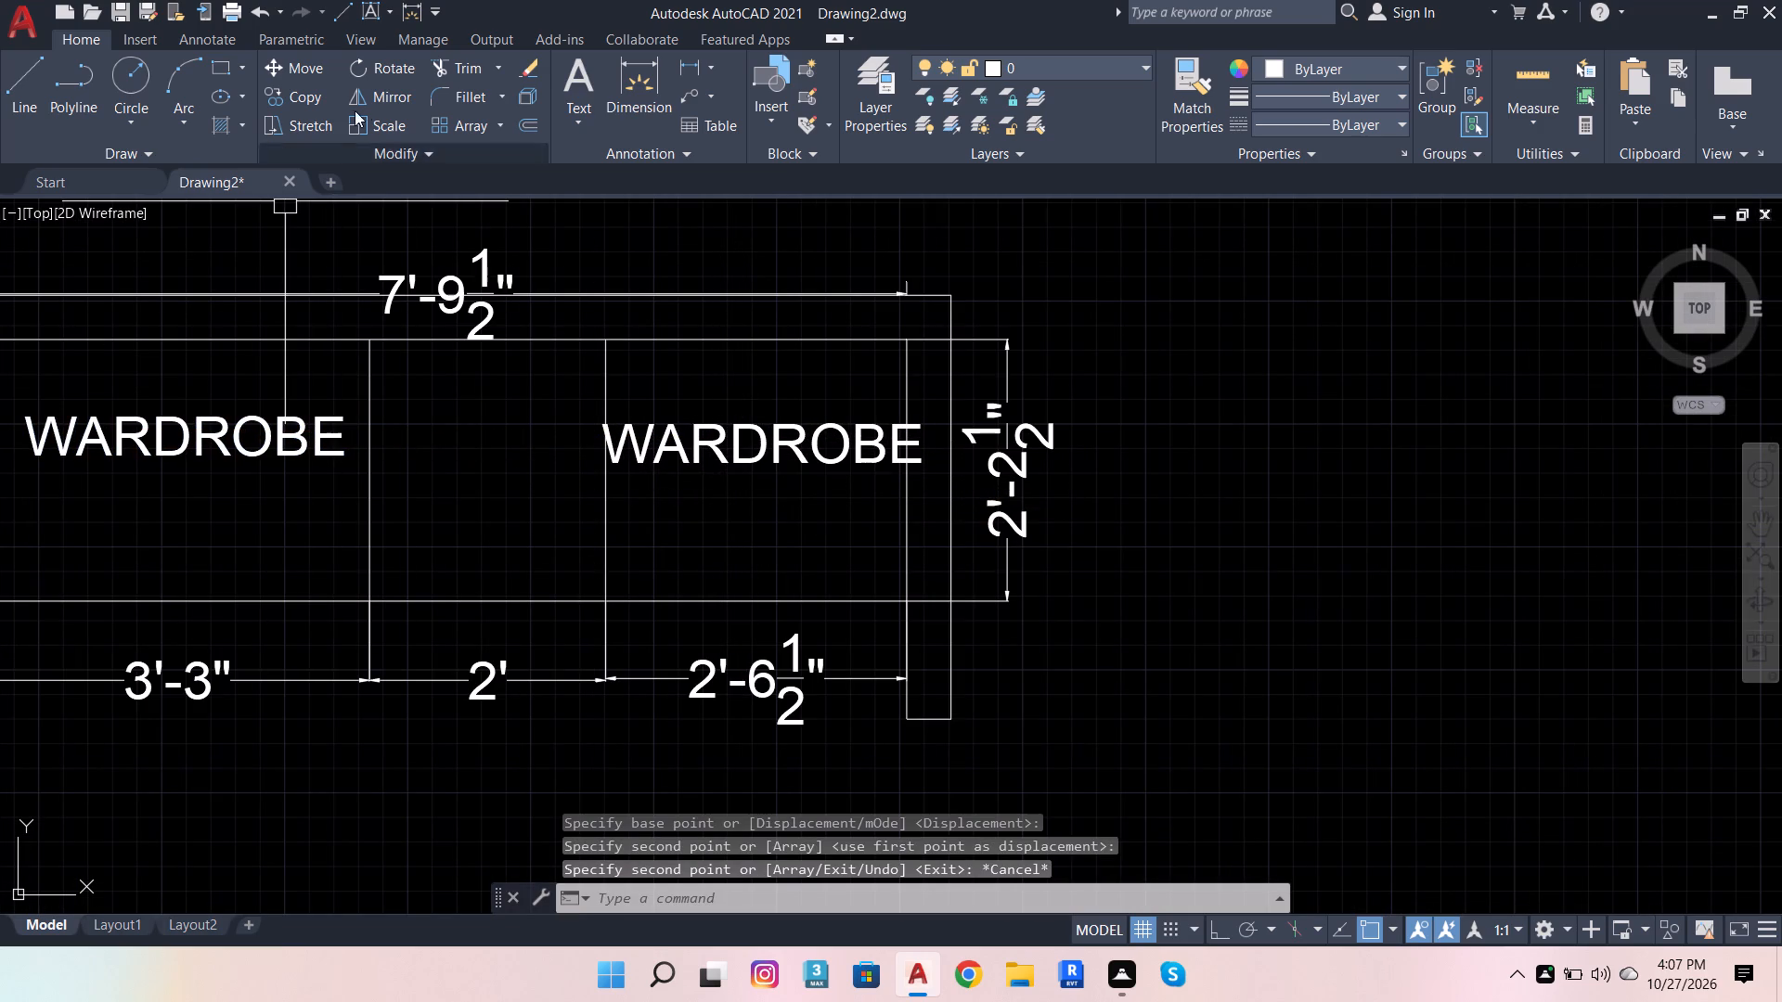
# Add a centred multiline text label "MANDIR" in the plan's middle 2' bay.
pyautogui.click(582, 82)
pyautogui.scroll(4, 329, 533)
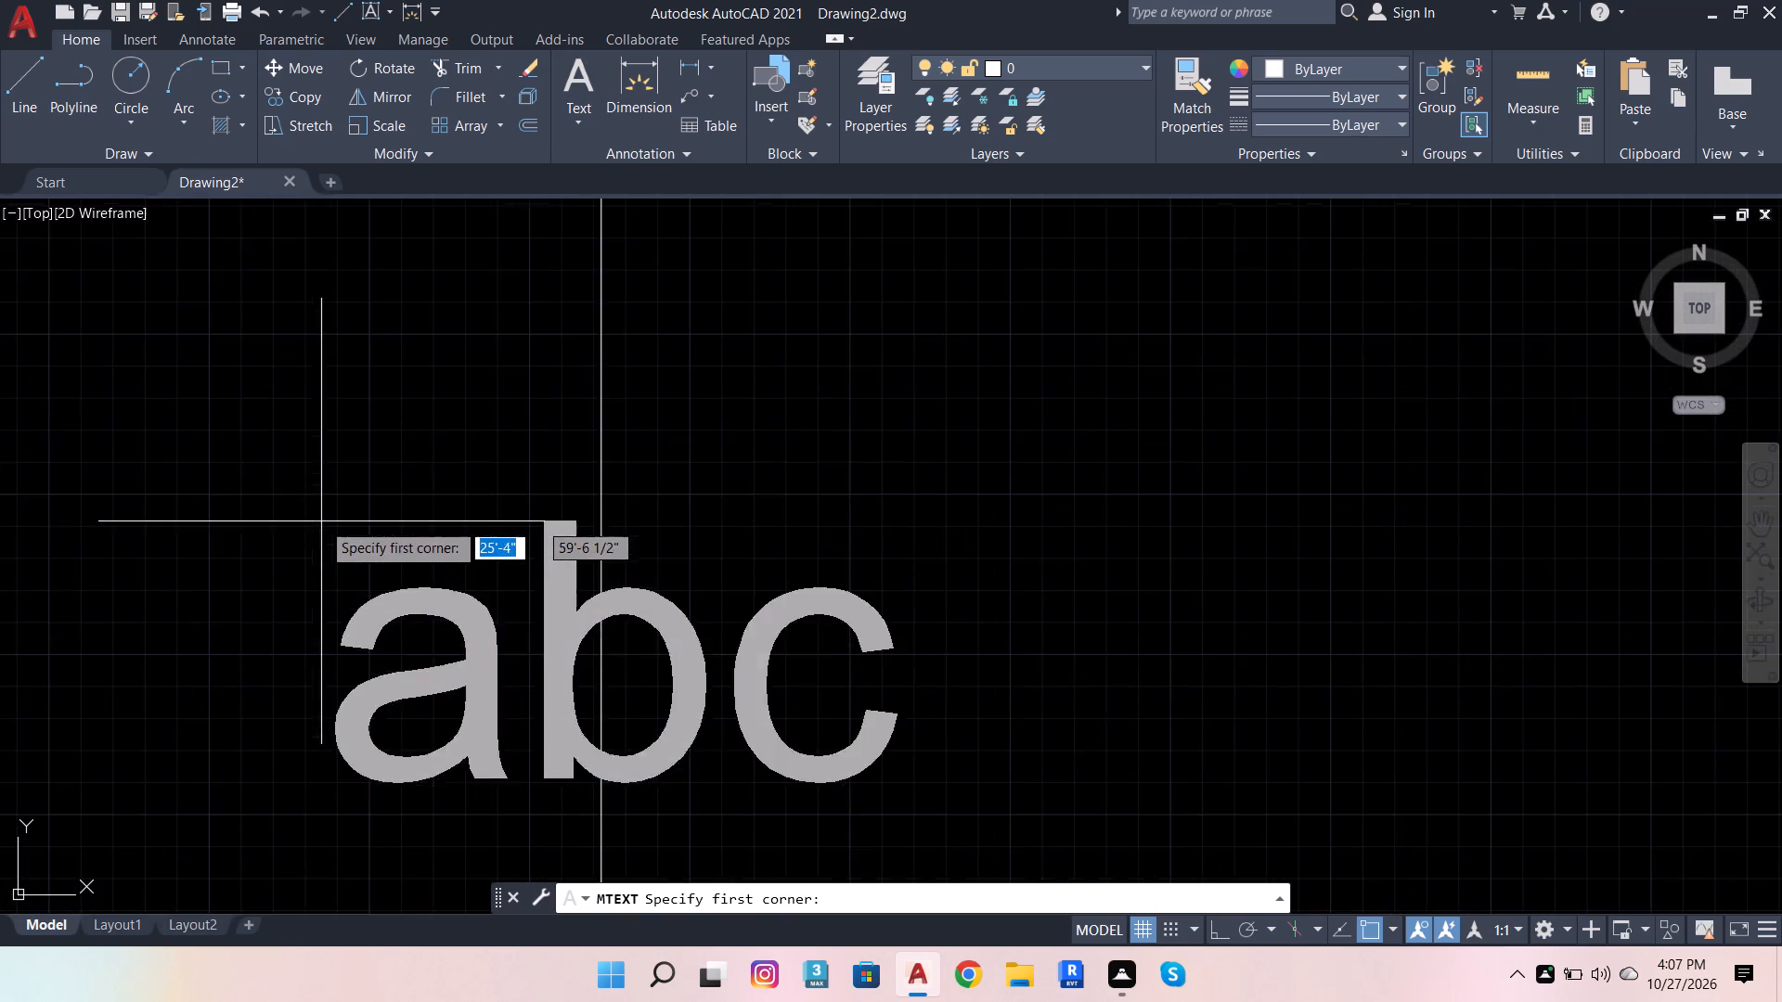
pyautogui.scroll(-2, 613, 428)
pyautogui.click(549, 413)
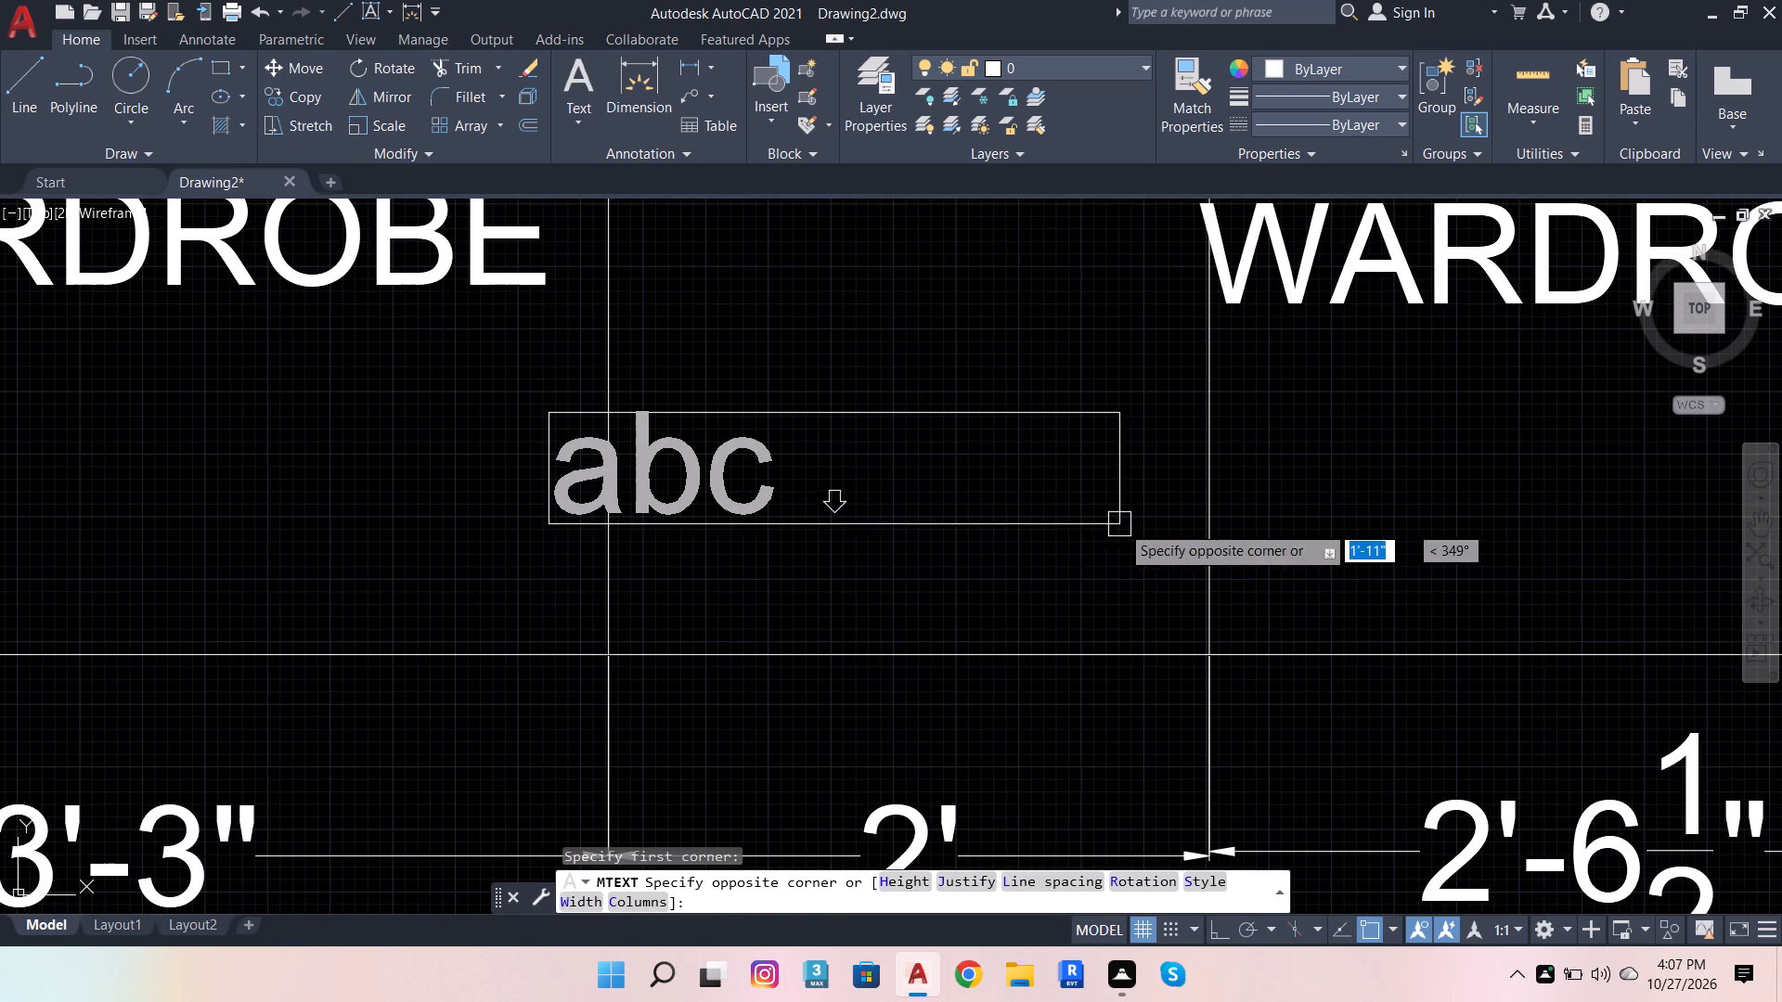
pyautogui.click(1303, 565)
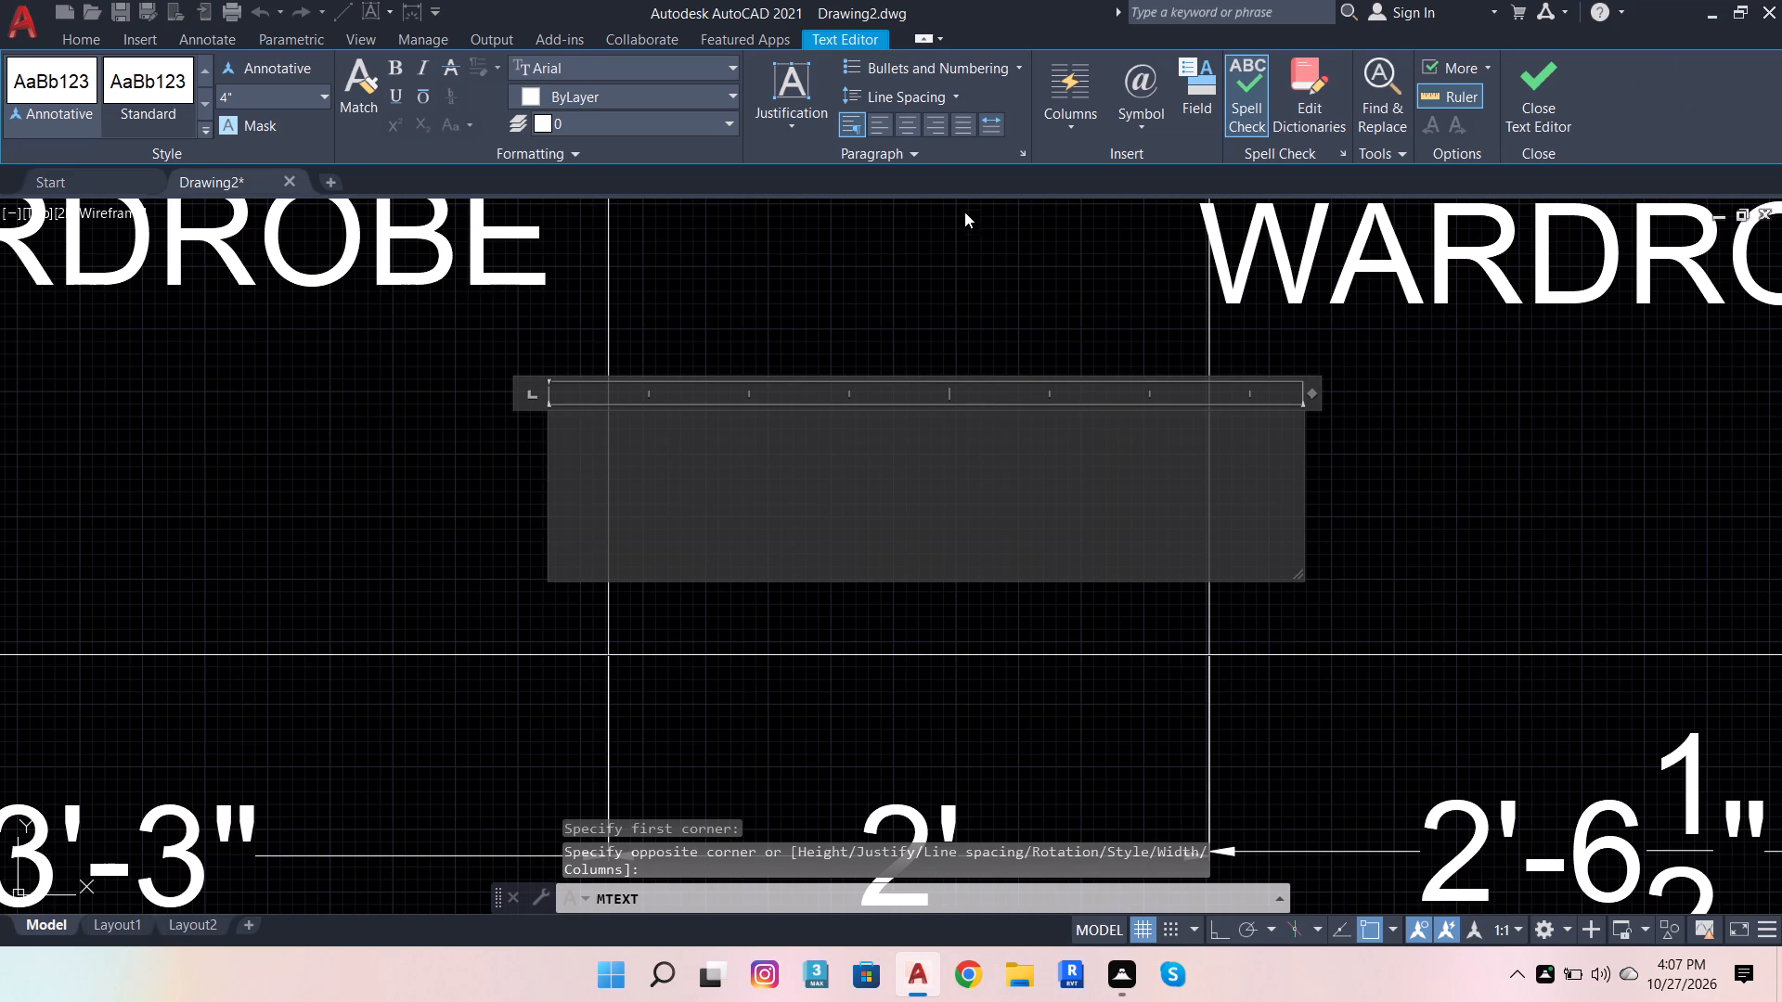
pyautogui.click(912, 114)
pyautogui.click(905, 505)
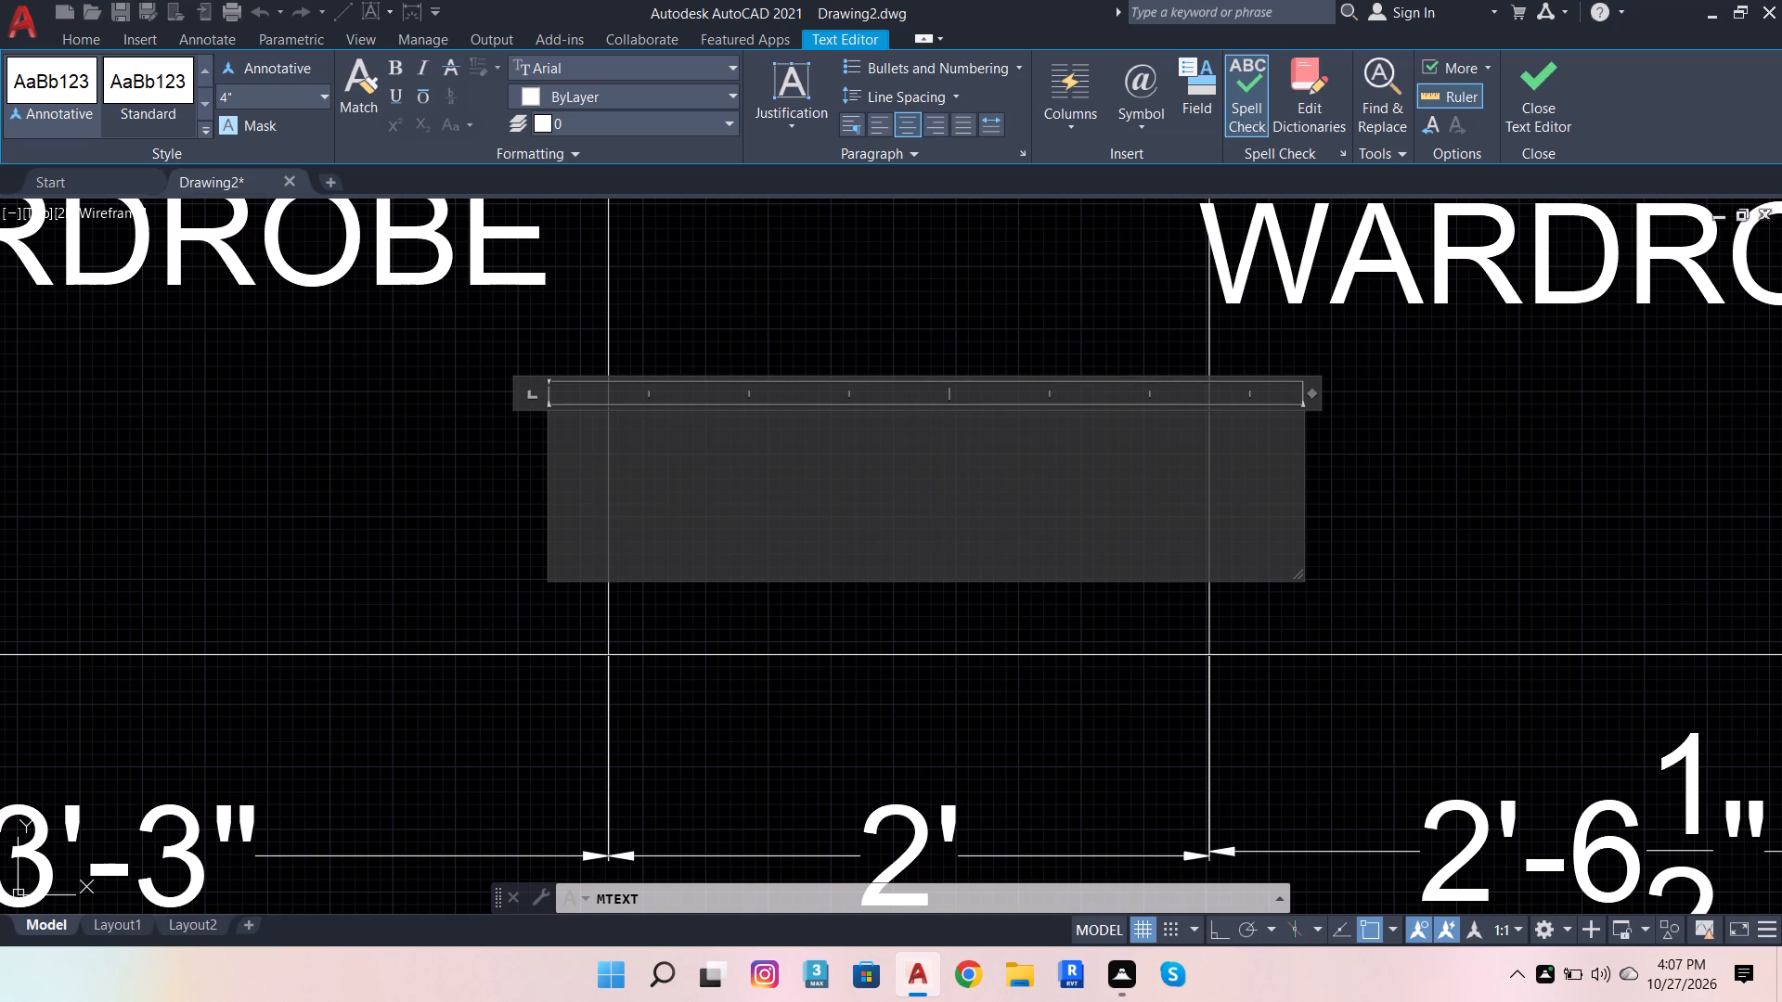
pyautogui.write('MAND')
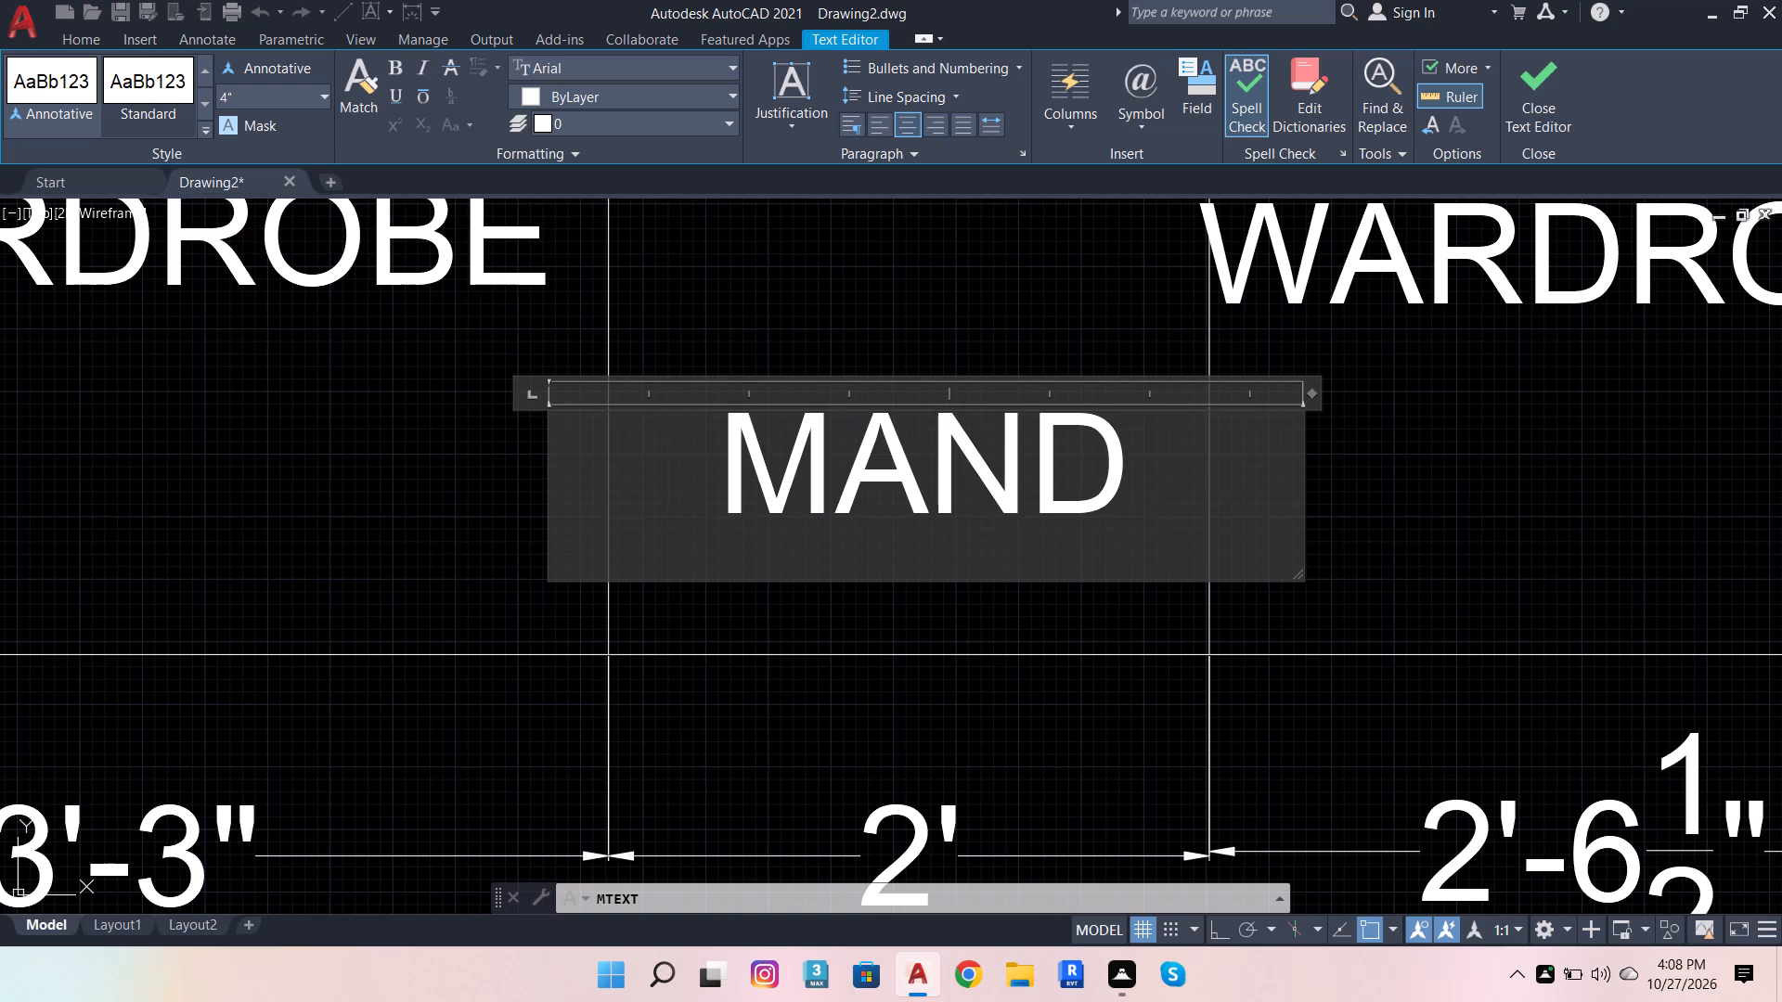
pyautogui.write('IR')
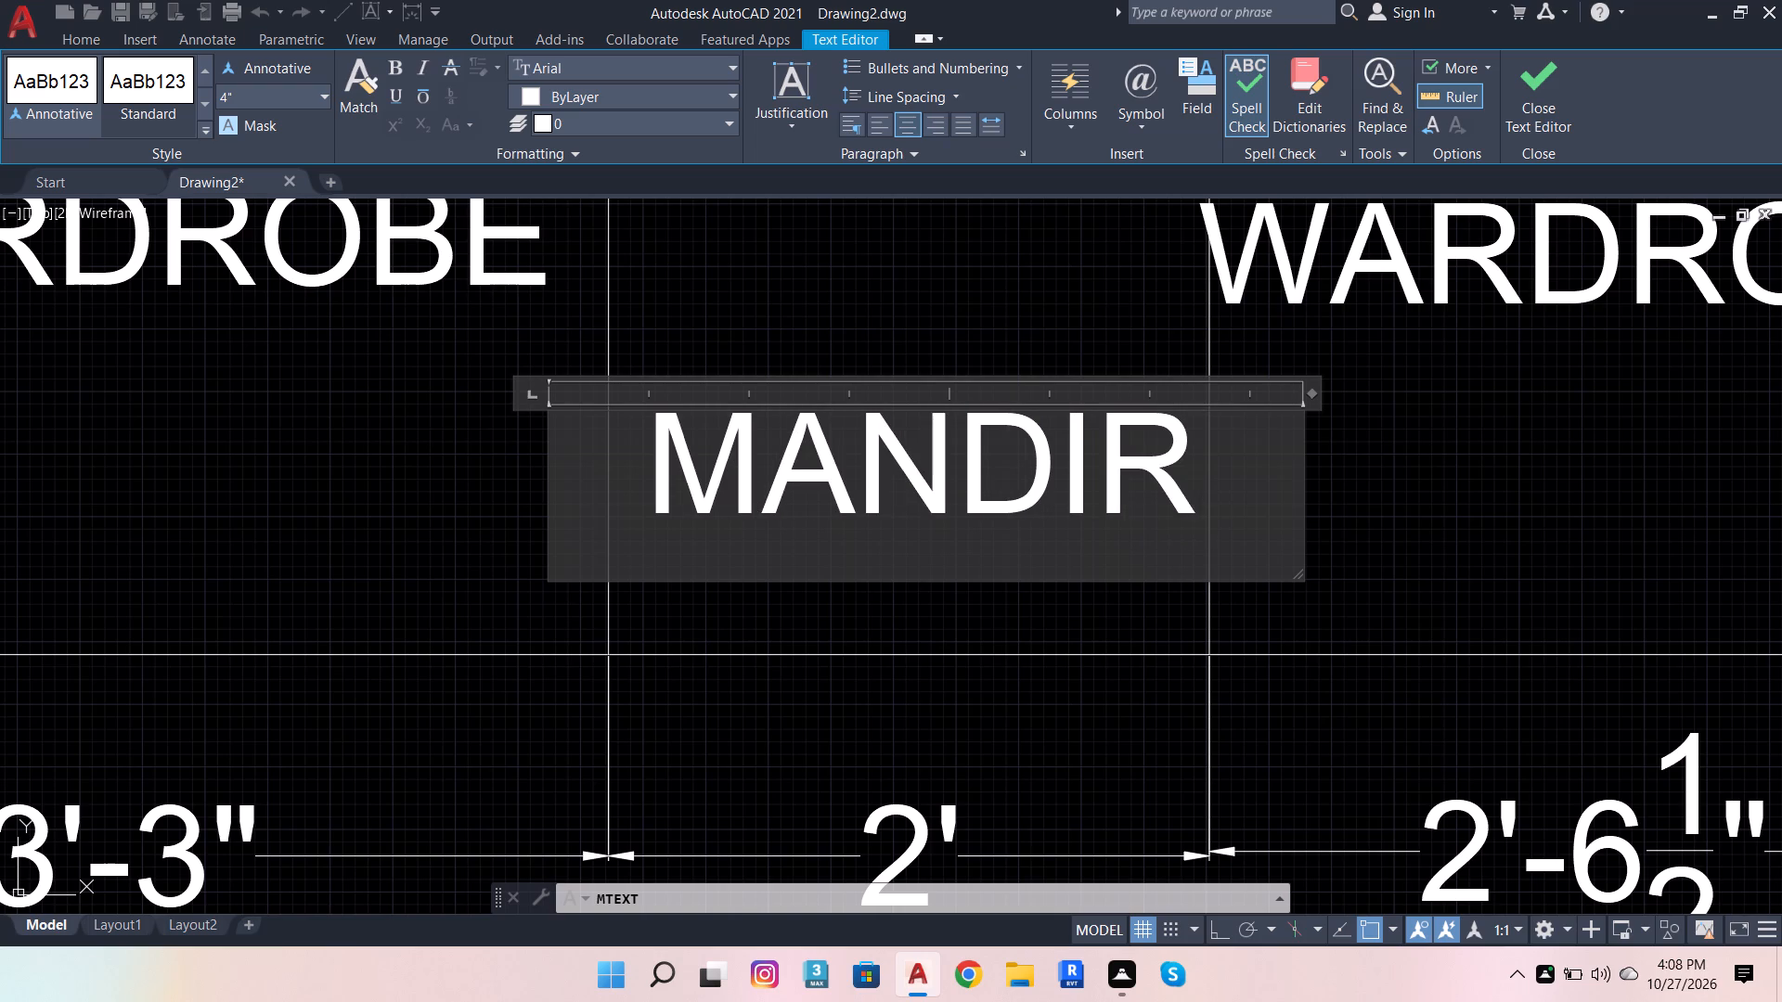
pyautogui.click(774, 611)
pyautogui.scroll(-5, 813, 572)
pyautogui.scroll(-5, 932, 500)
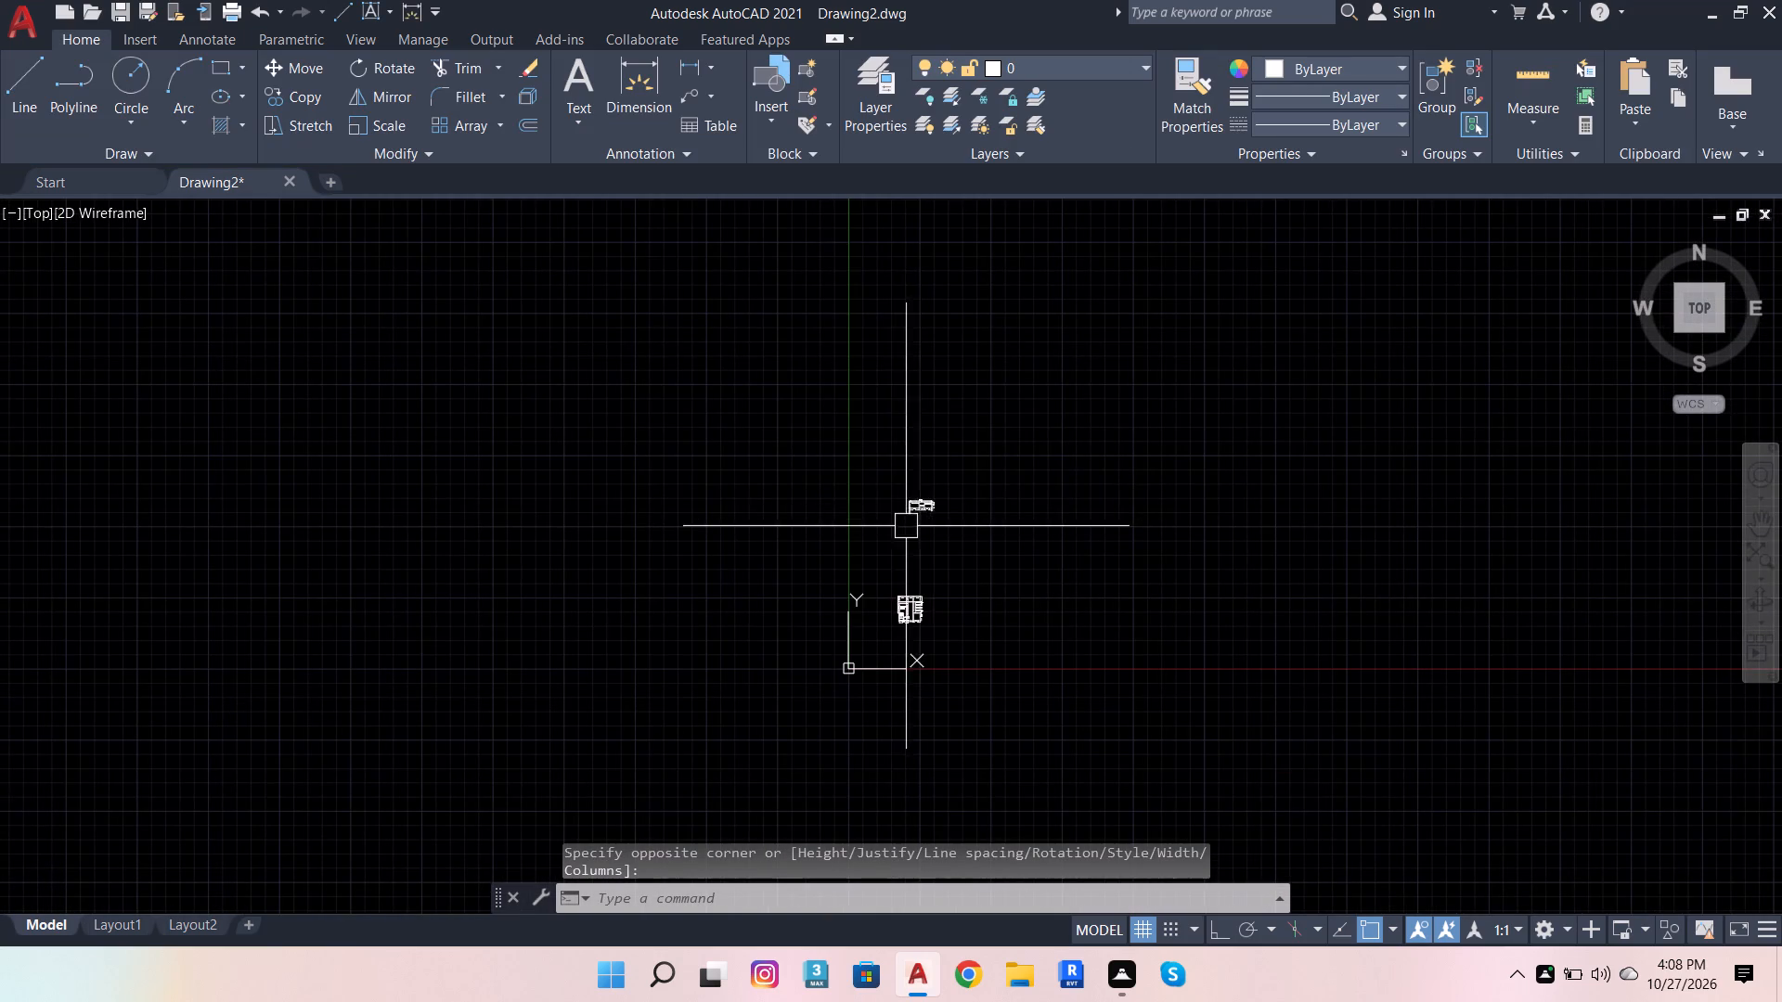
# Move the whole labelled and dimensioned wardrobe plan down so it sits just above the framed elevation.
pyautogui.click(875, 465)
pyautogui.click(970, 530)
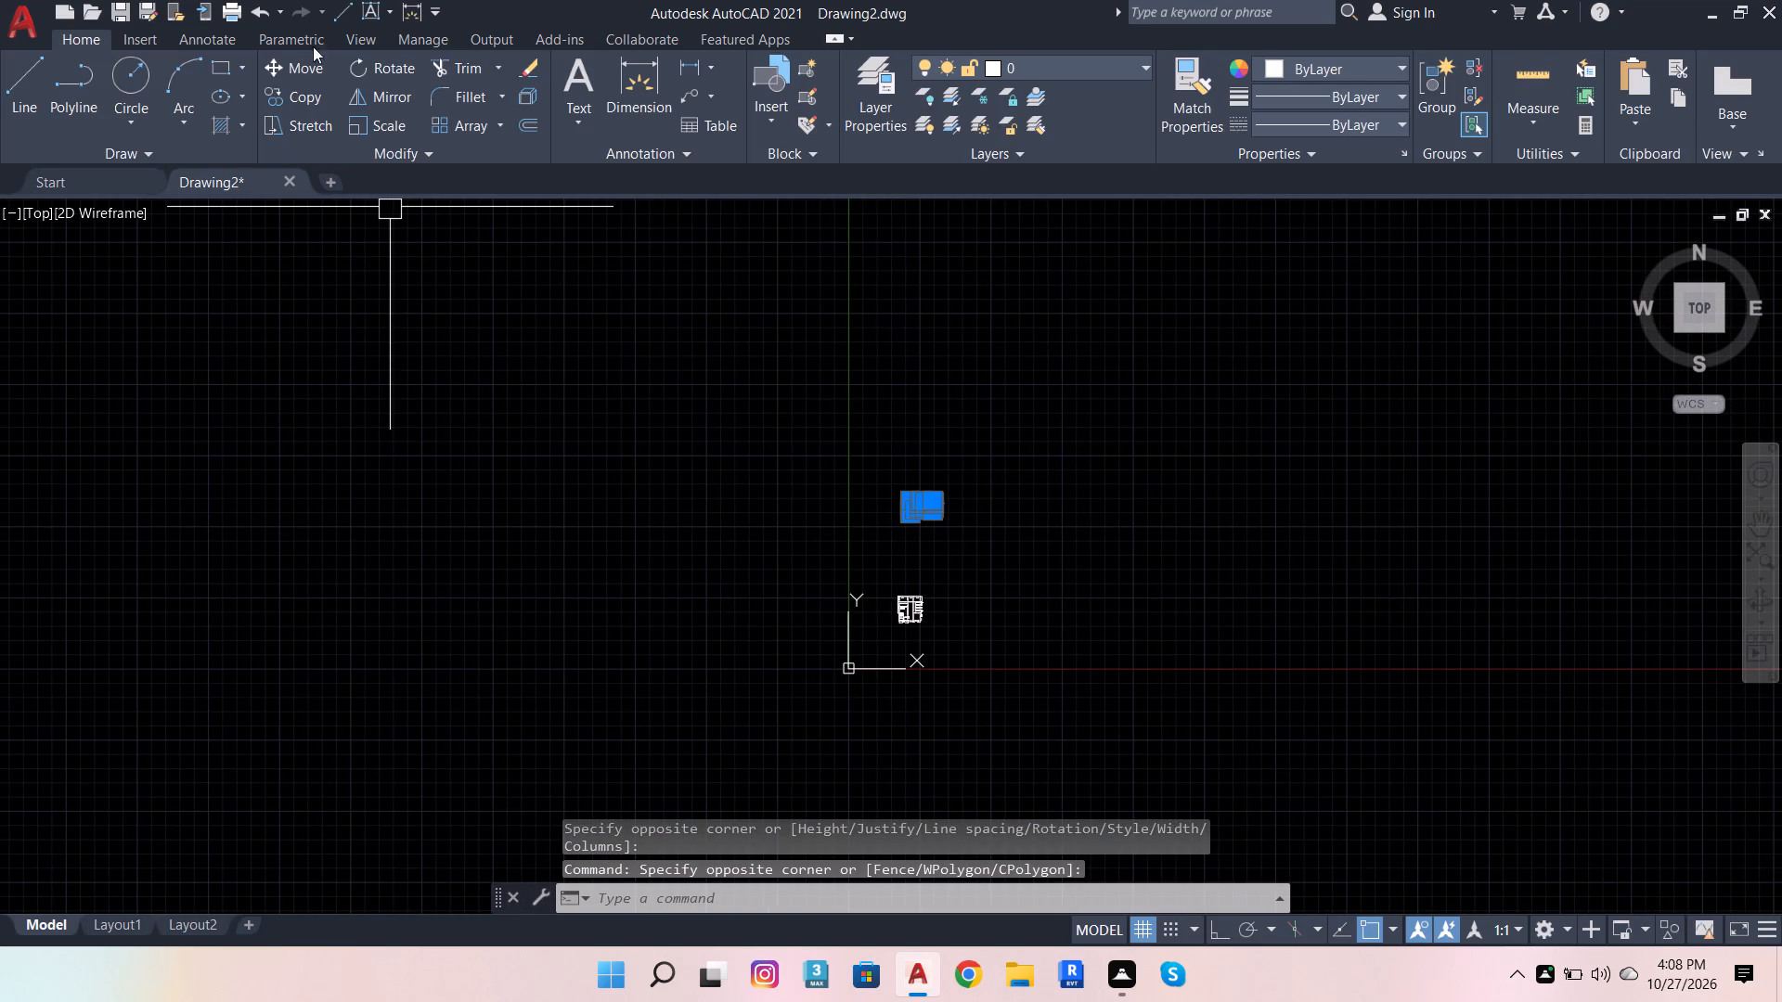
pyautogui.click(290, 61)
pyautogui.scroll(3, 849, 557)
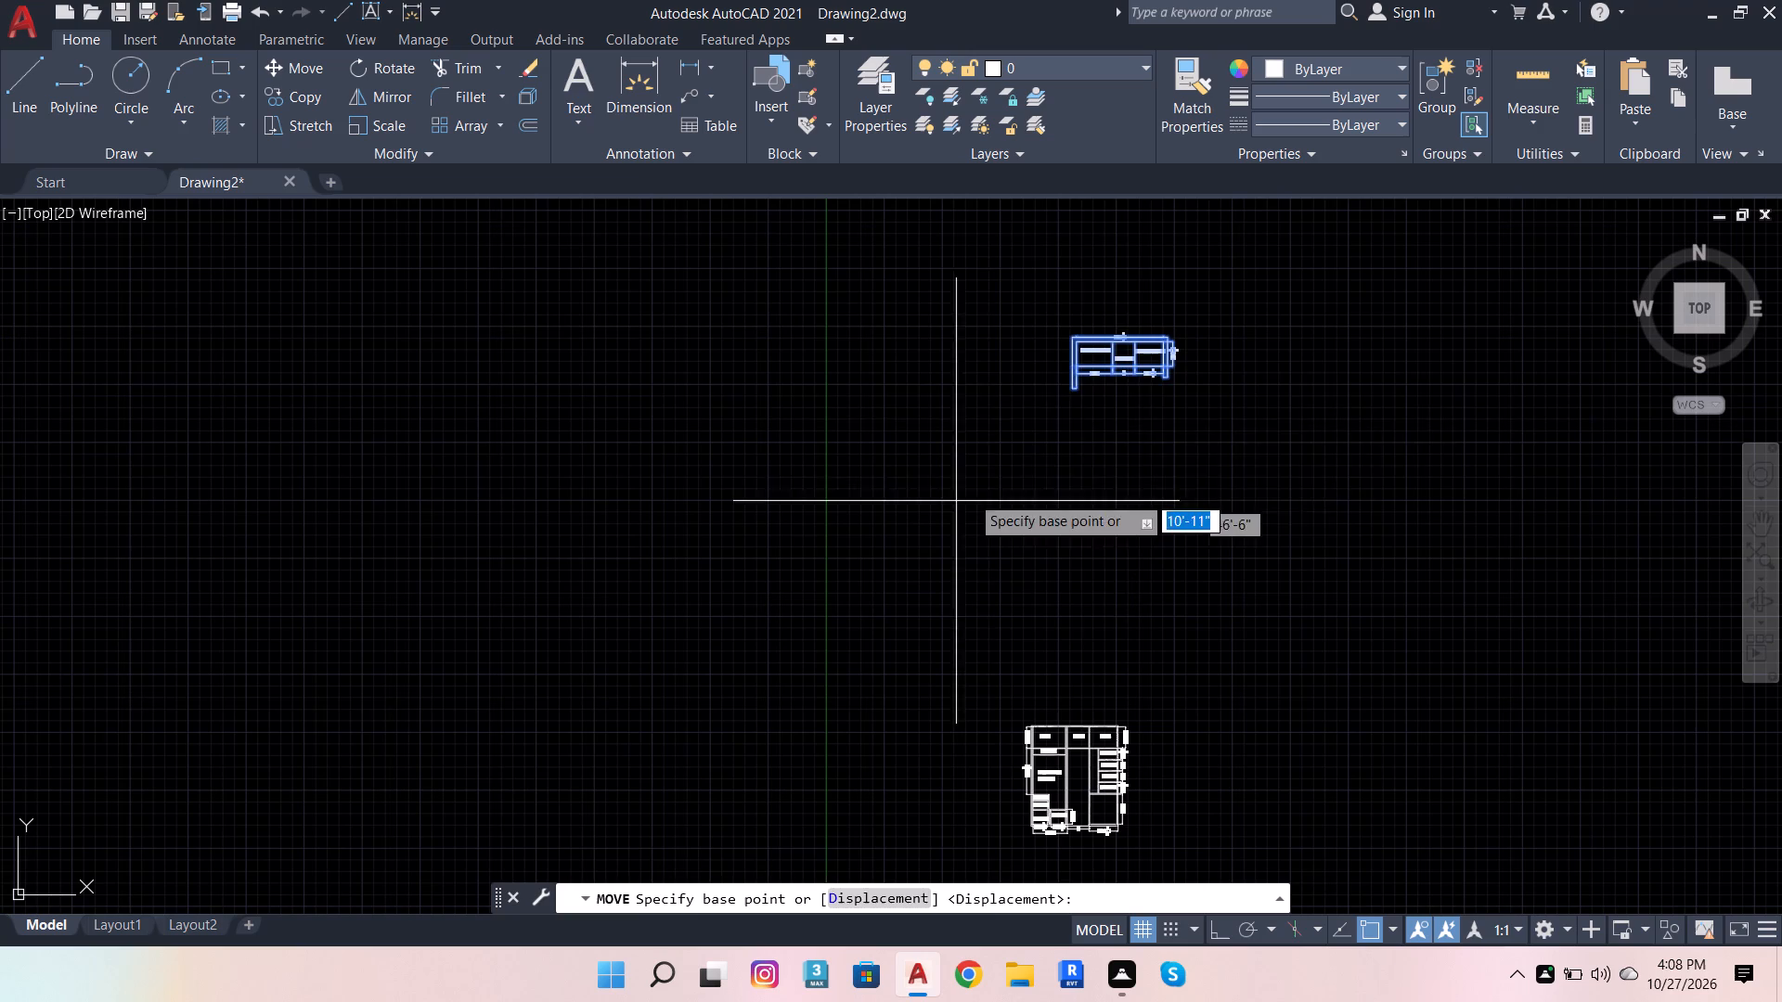
pyautogui.click(1127, 378)
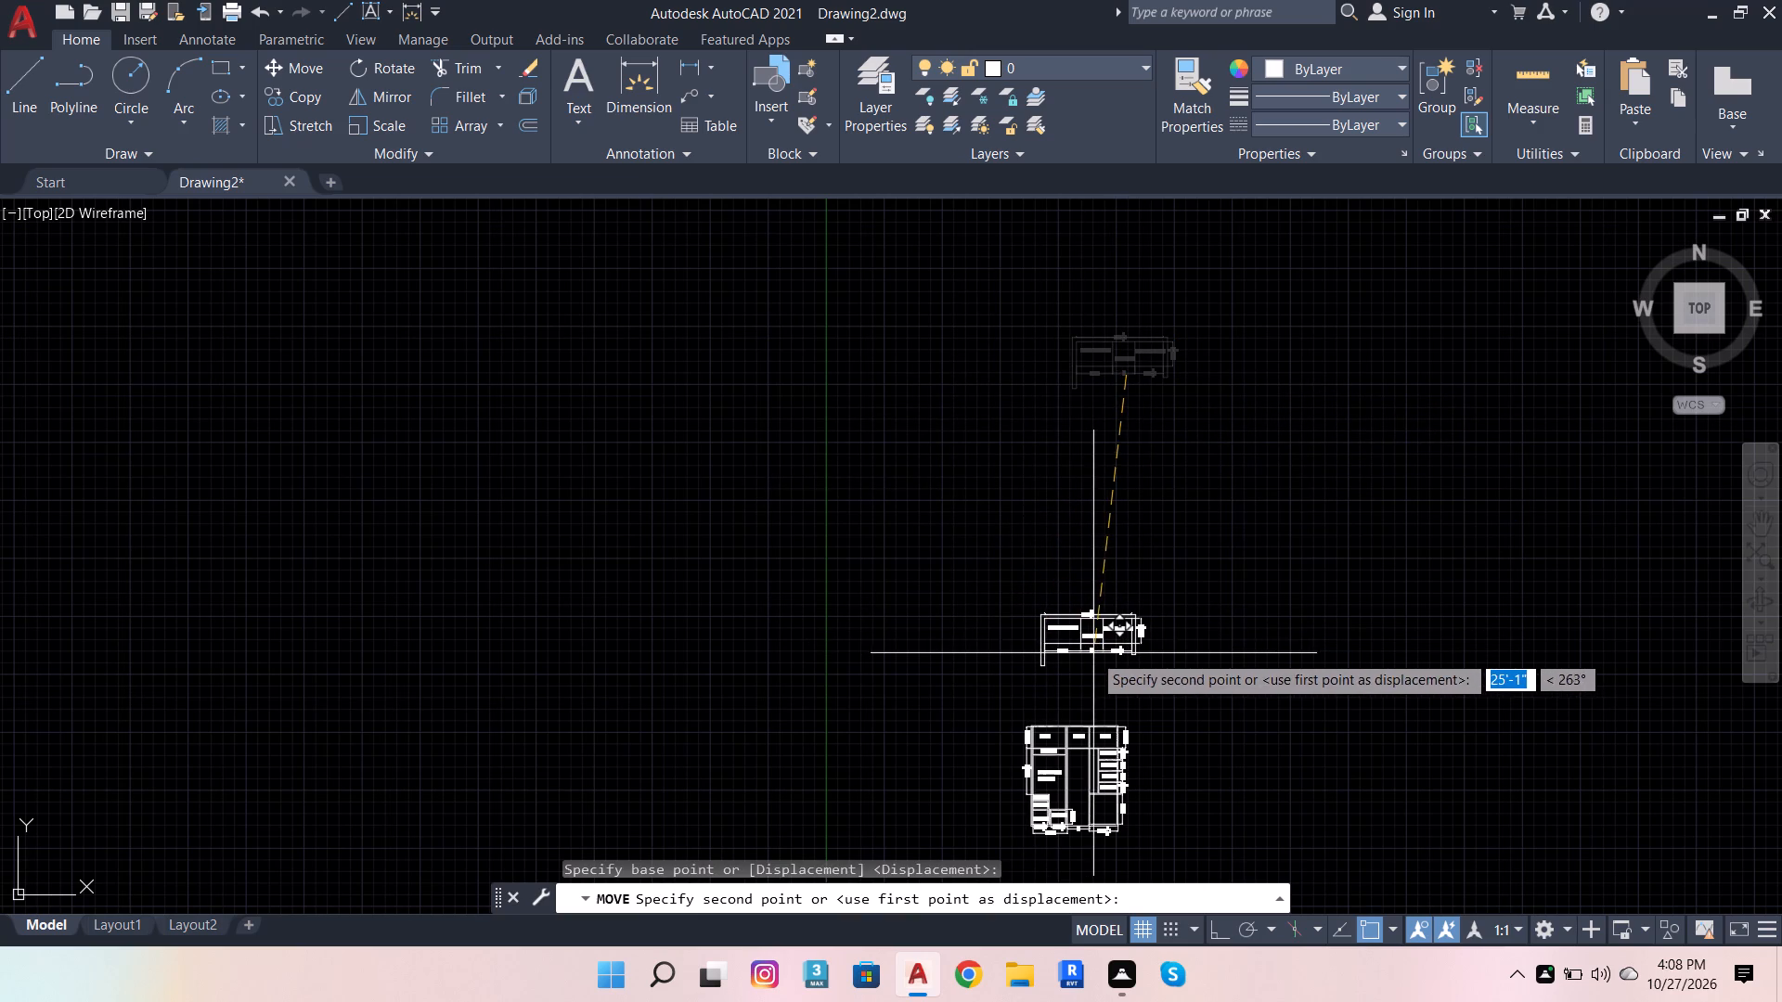
pyautogui.click(1074, 667)
pyautogui.scroll(4, 1083, 687)
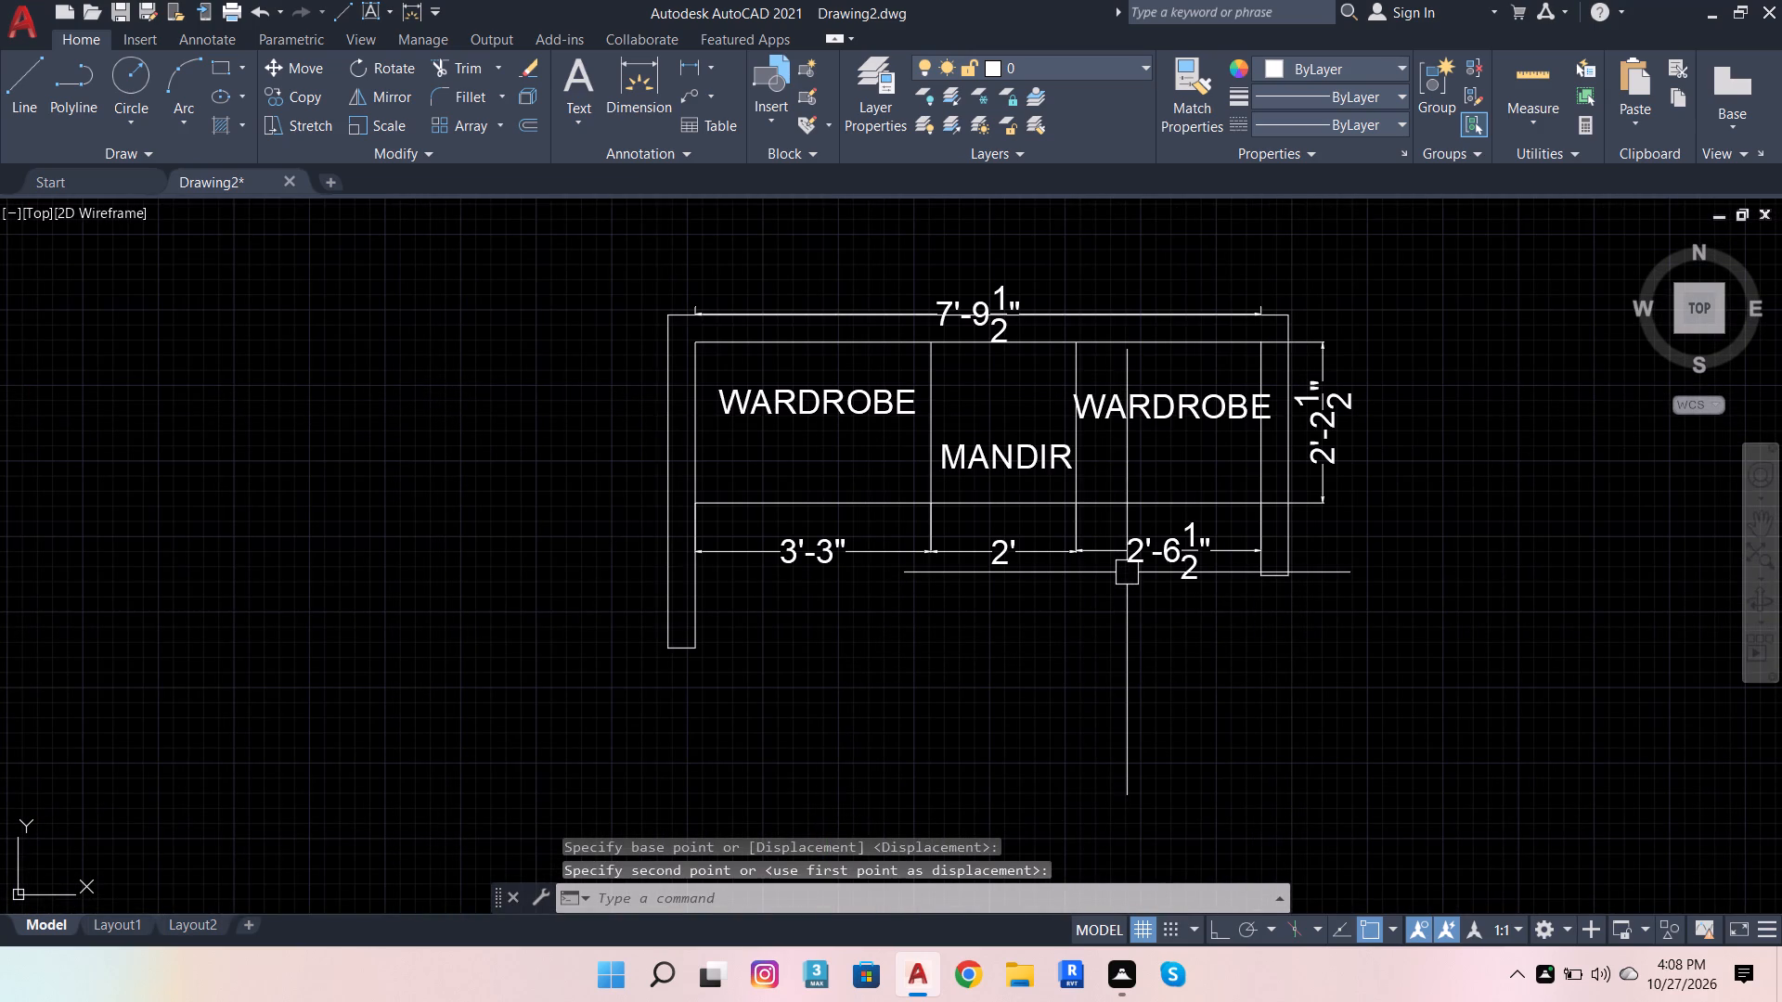
# Start saving the drawing and choose the work folder inside fuji interior on the D: drive as its location.
pyautogui.hotkey('ctrl', 's')
pyautogui.hotkey('ctrl', 's')
pyautogui.hotkey('ctrl', 's')
pyautogui.hotkey('ctrl', 's')
pyautogui.hotkey('ctrl', 's')
pyautogui.hotkey('ctrl', 's')
pyautogui.hotkey('ctrl', 's')
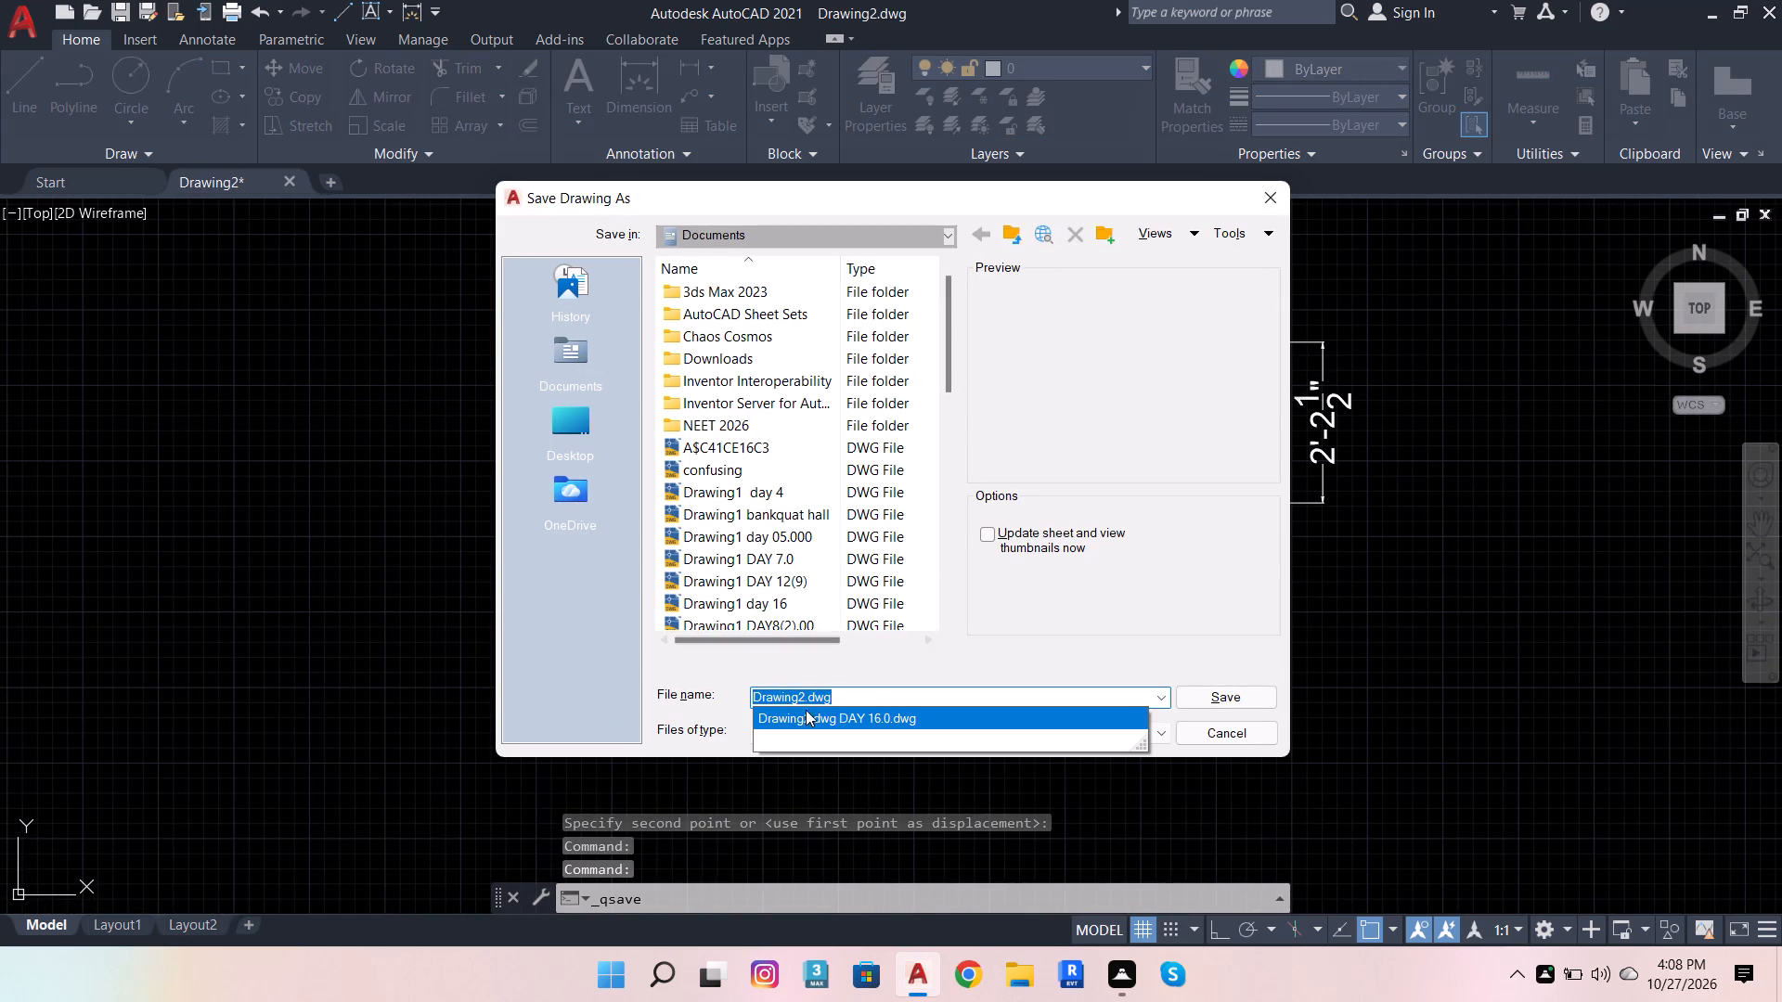
pyautogui.doubleClick(565, 423)
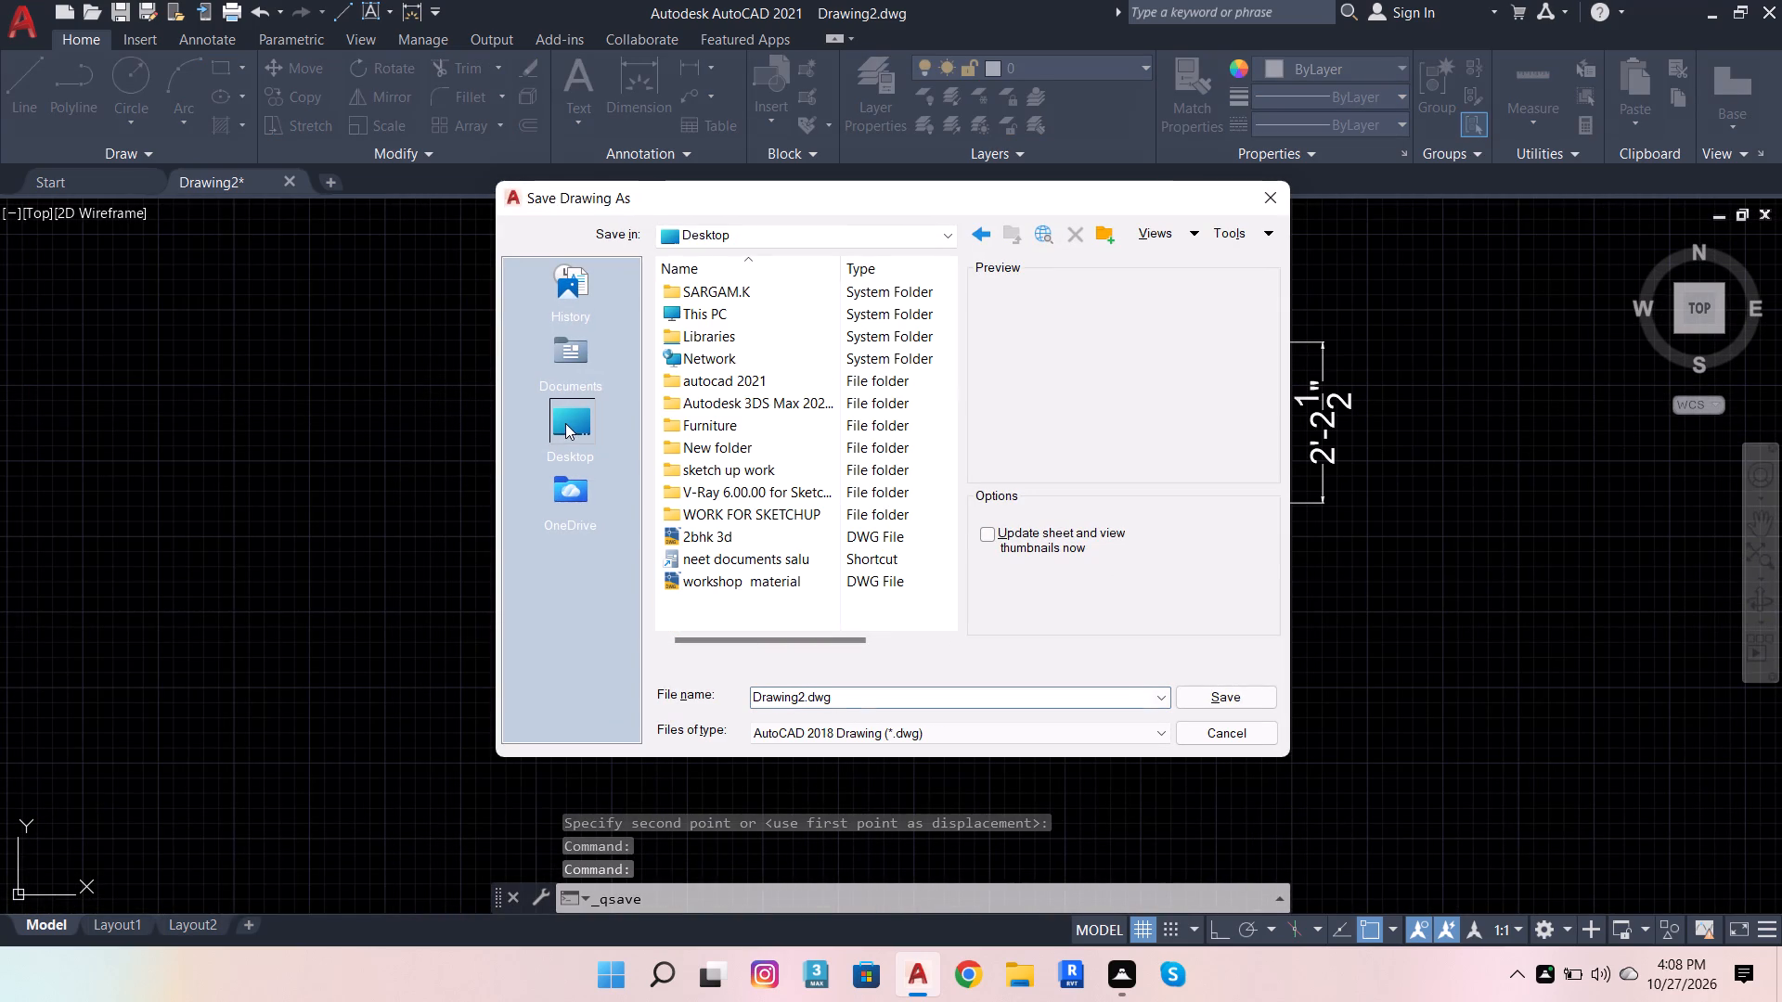
pyautogui.doubleClick(811, 322)
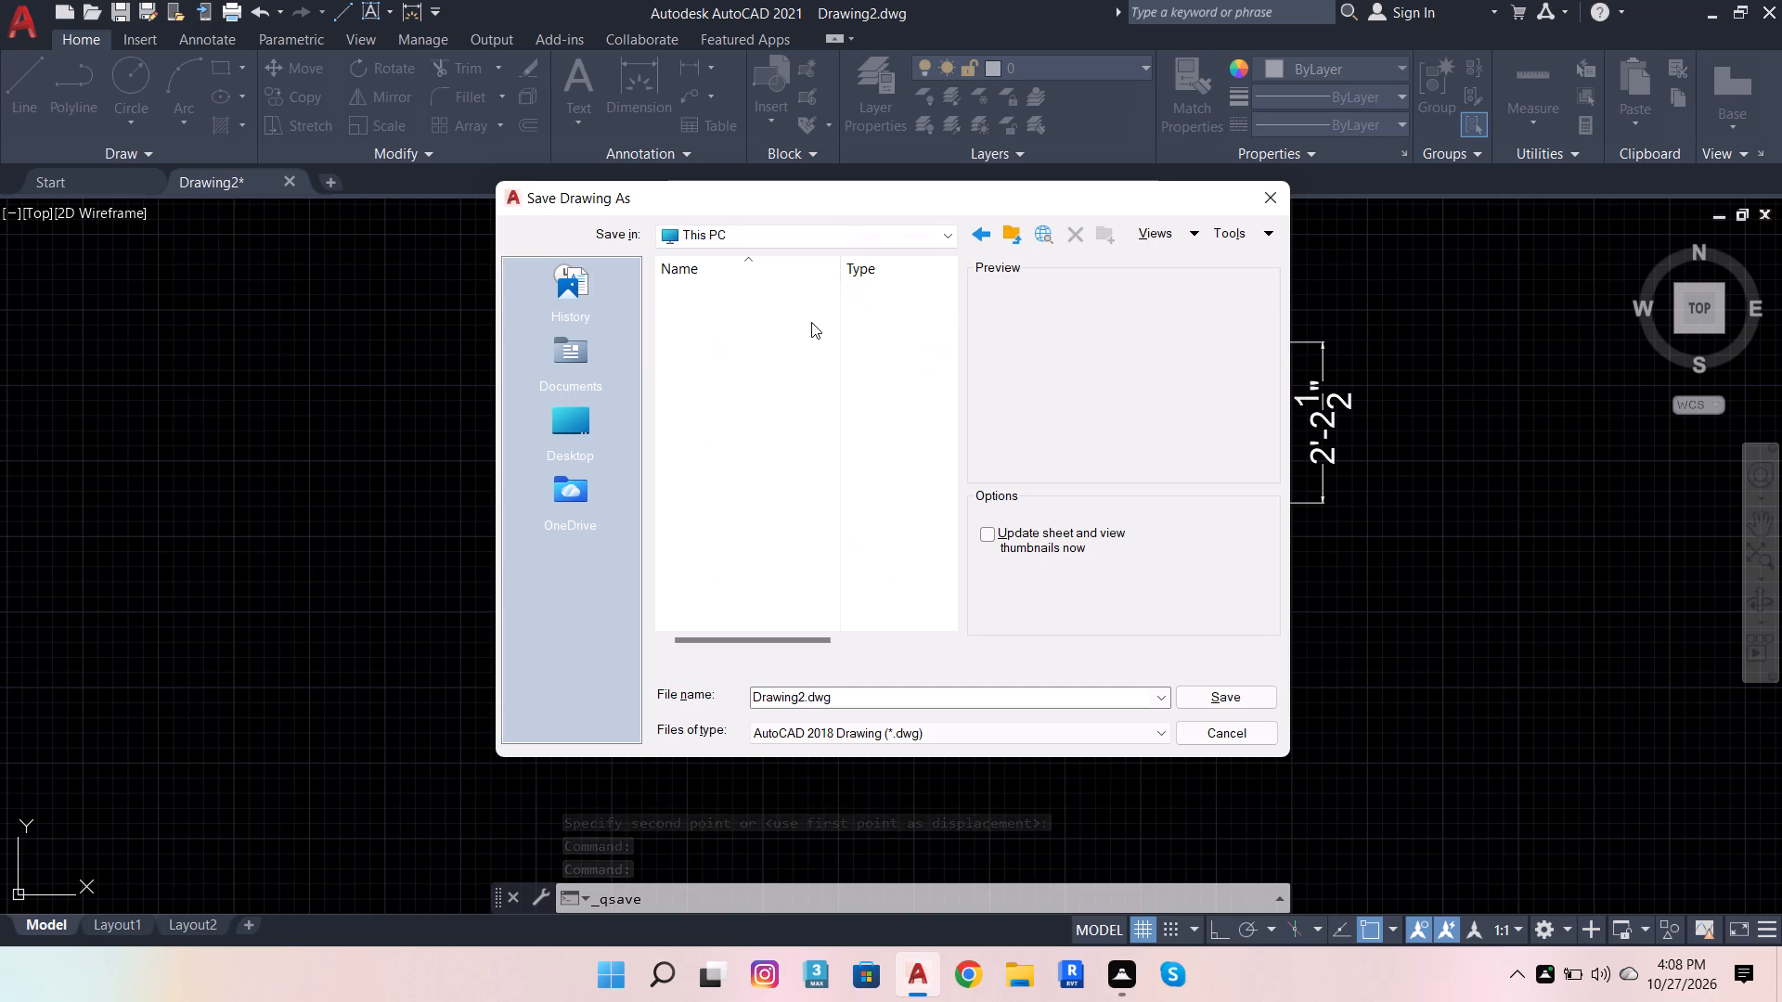
pyautogui.doubleClick(824, 496)
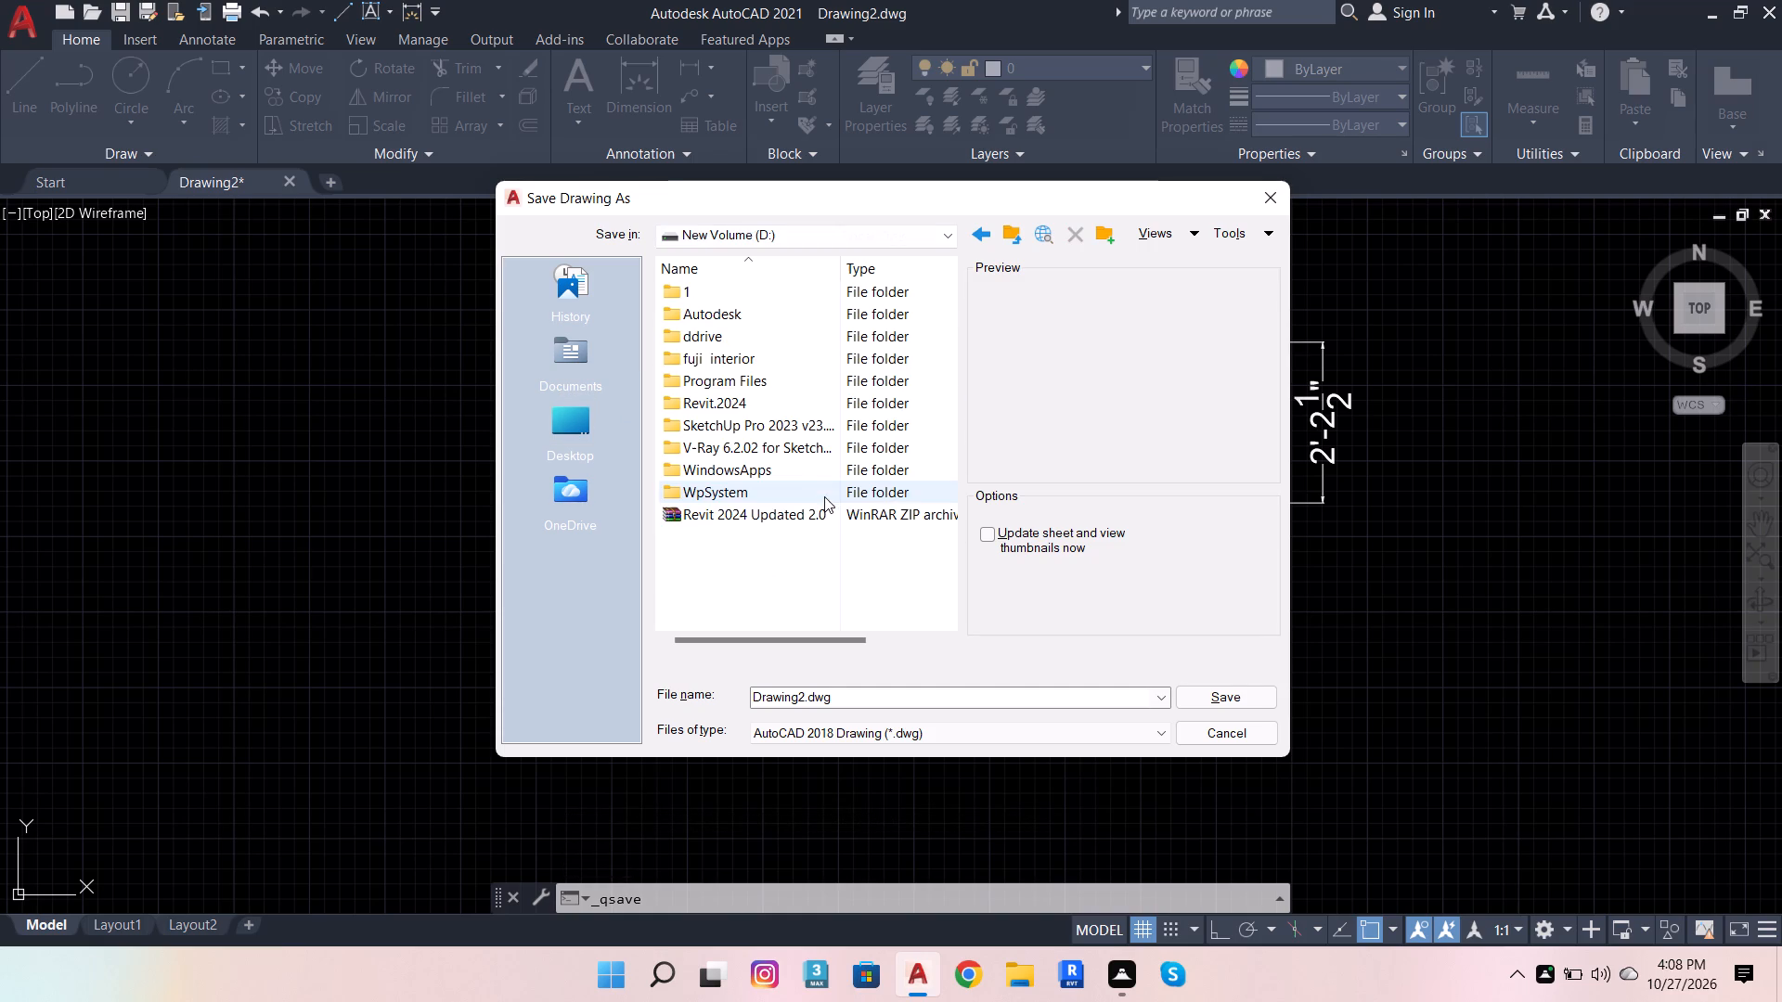
pyautogui.doubleClick(790, 353)
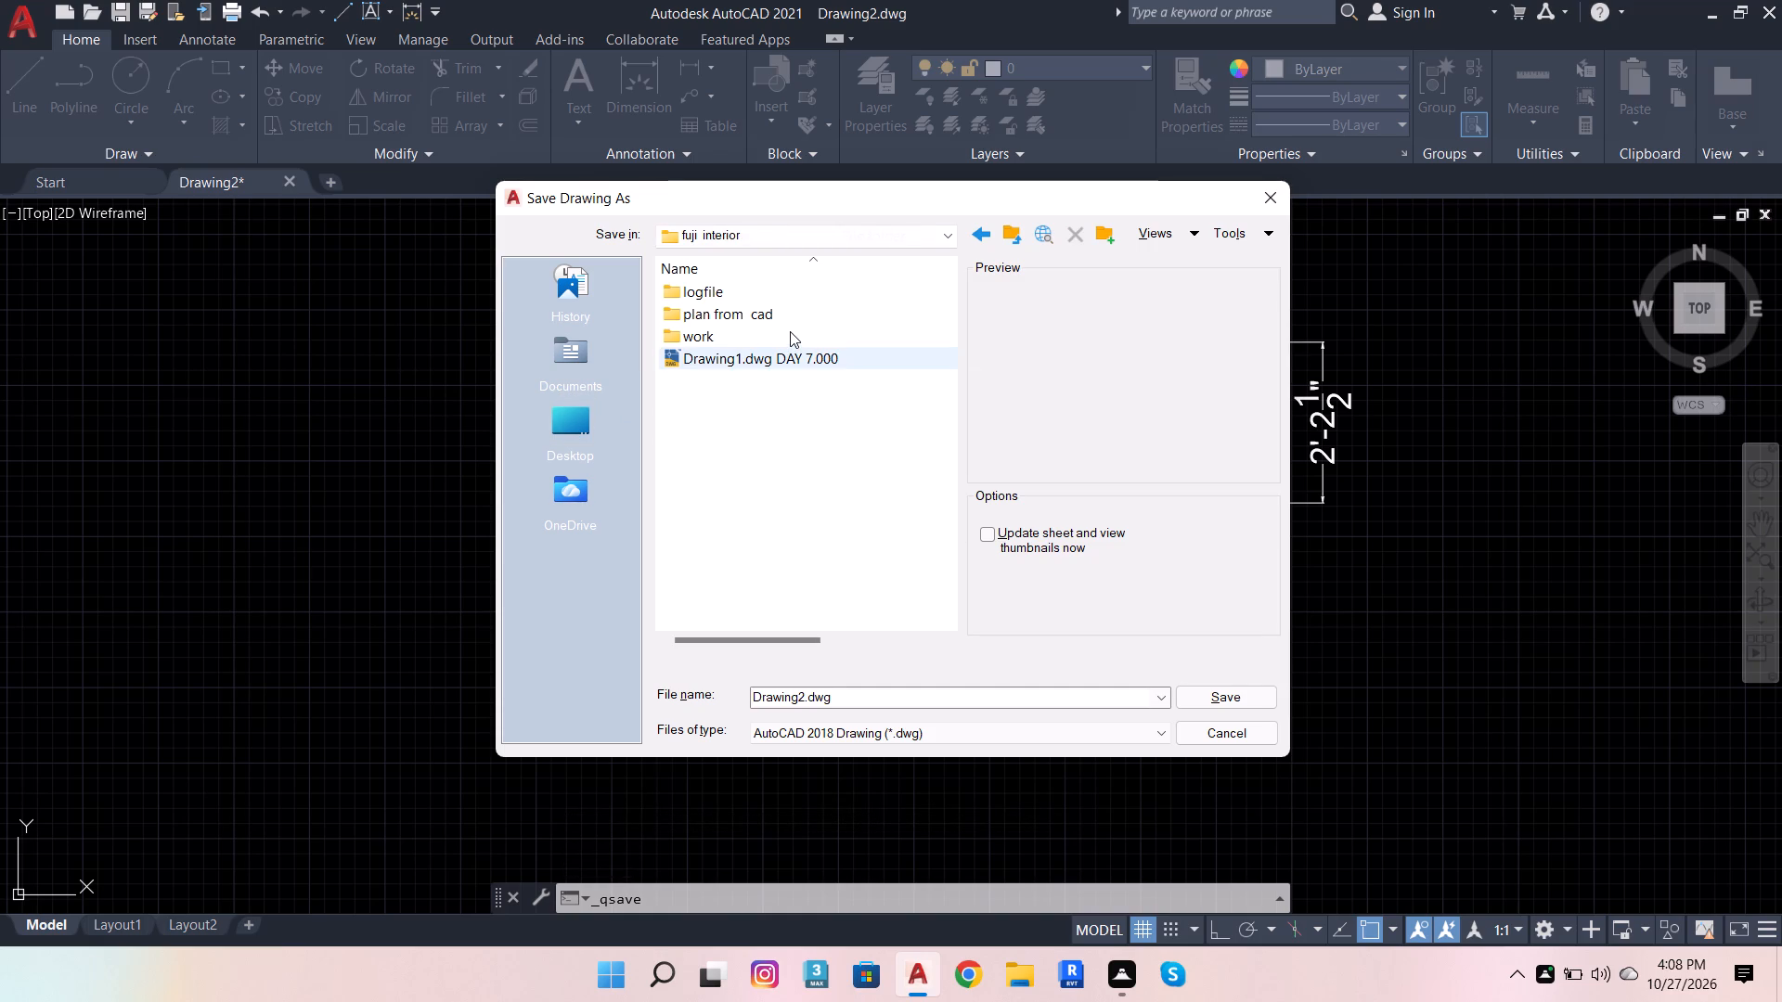
pyautogui.doubleClick(790, 331)
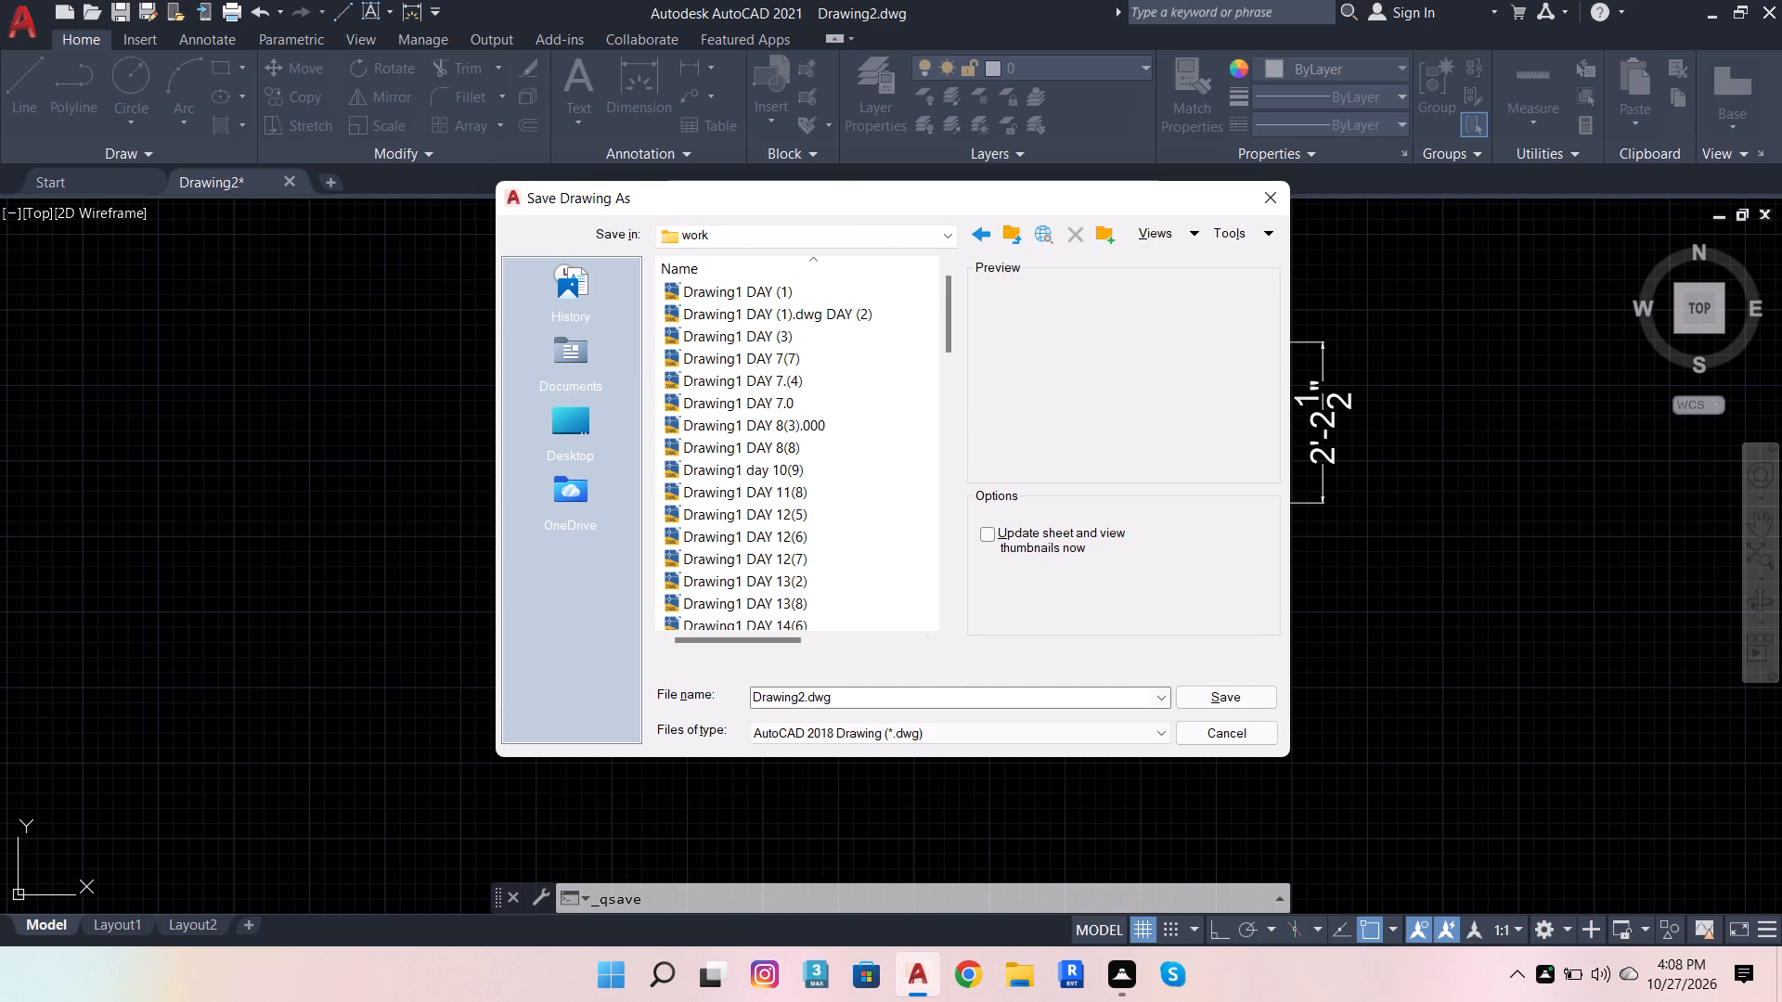
# Name the file "Drawing2.dwg DAY14(7)" and save it as an AutoCAD 2018 drawing.
pyautogui.click(917, 690)
pyautogui.click(912, 693)
pyautogui.press('space')
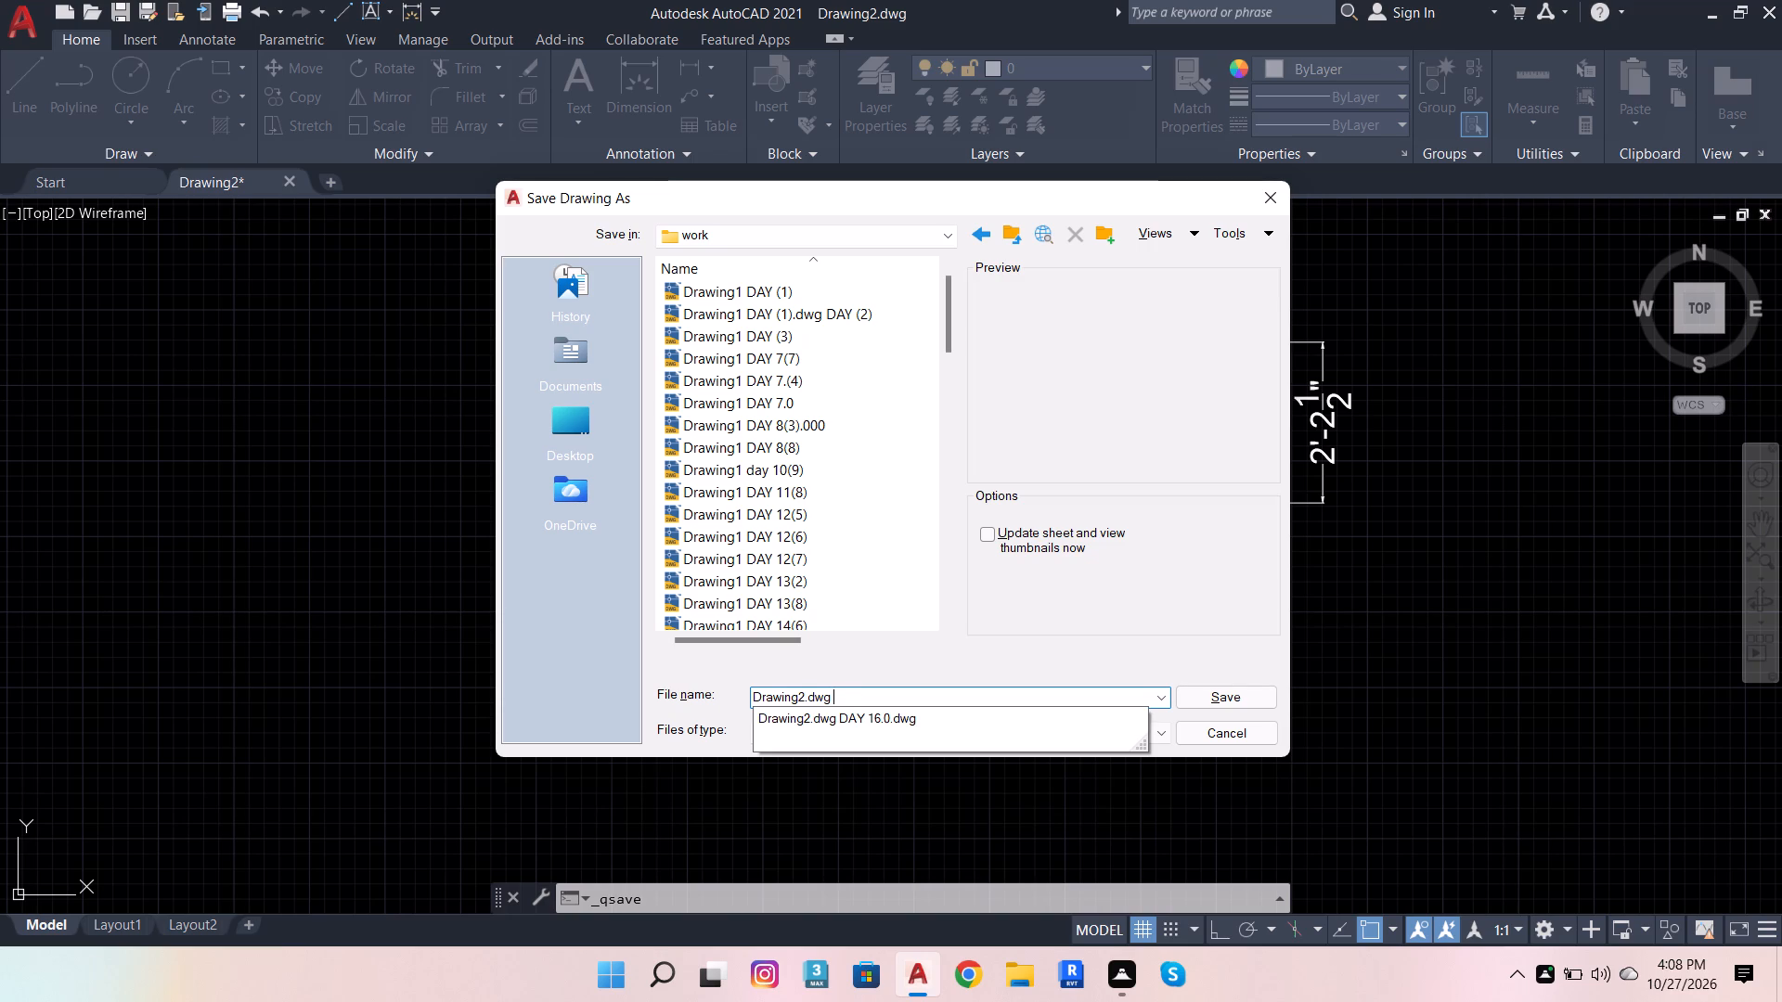
pyautogui.write('DAY')
pyautogui.write('14')
pyautogui.hotkey('shift', '(')
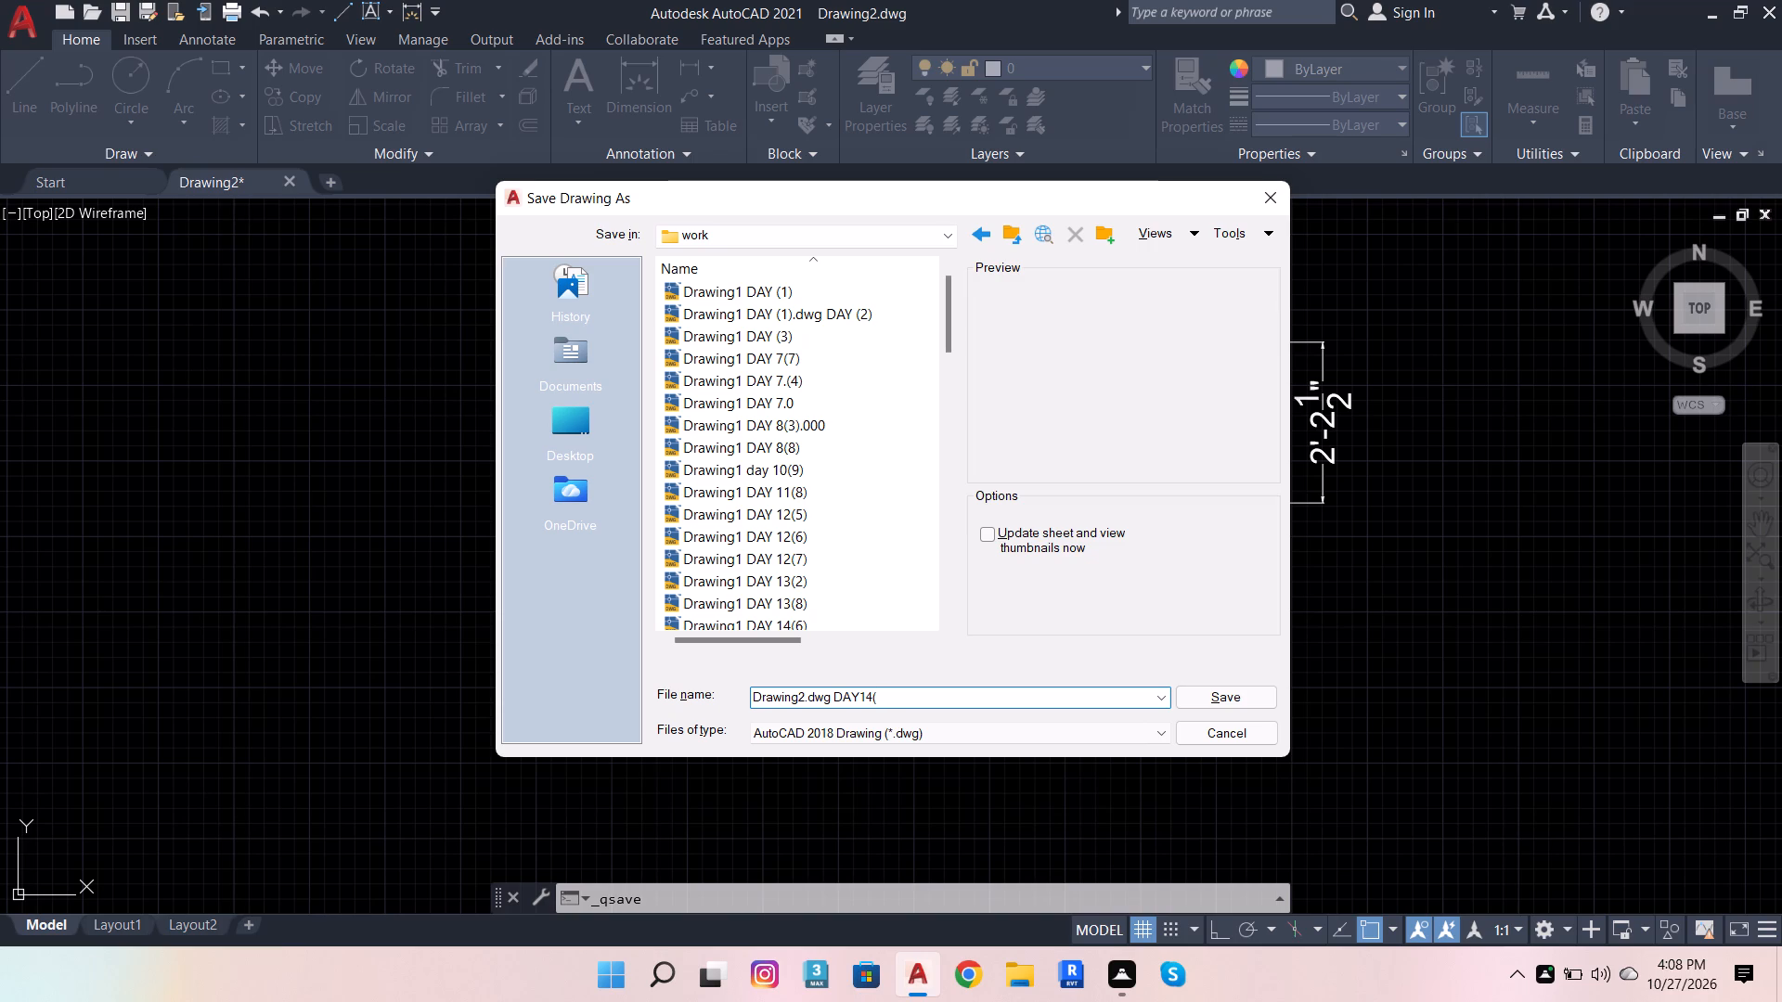
pyautogui.press('7')
pyautogui.hotkey('shift', ')')
pyautogui.press('Return')
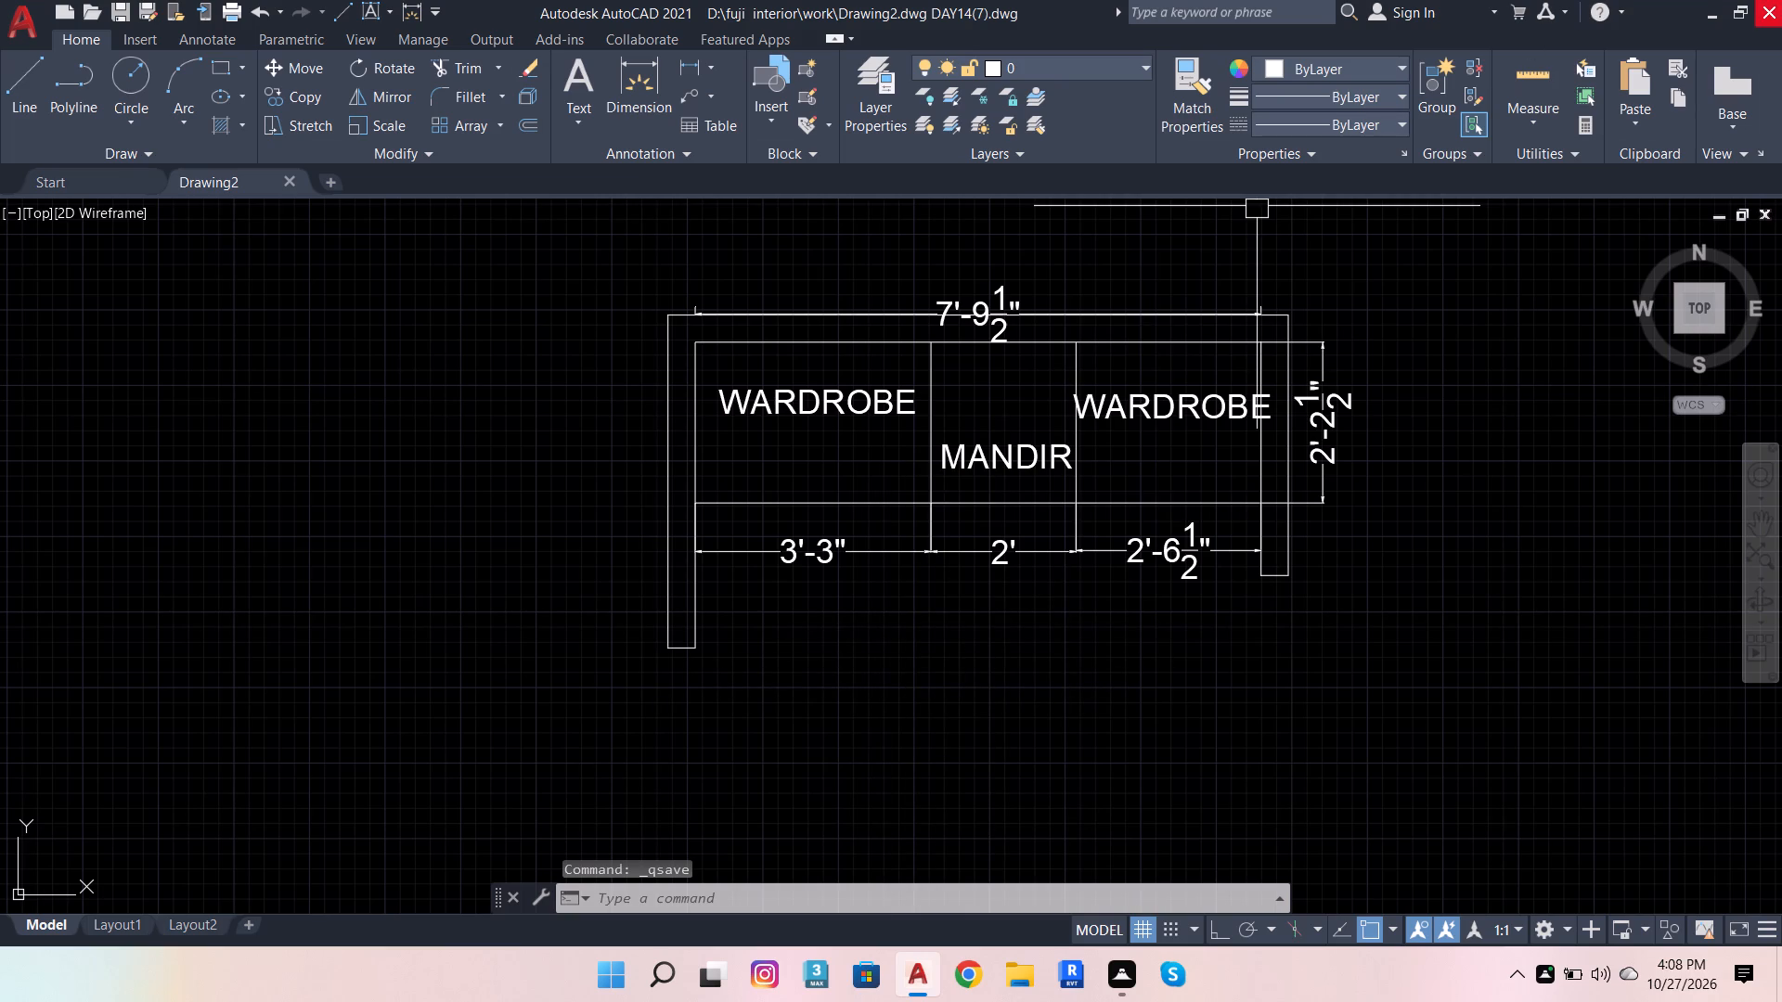
# Close AutoCAD.
pyautogui.click(1781, 0)
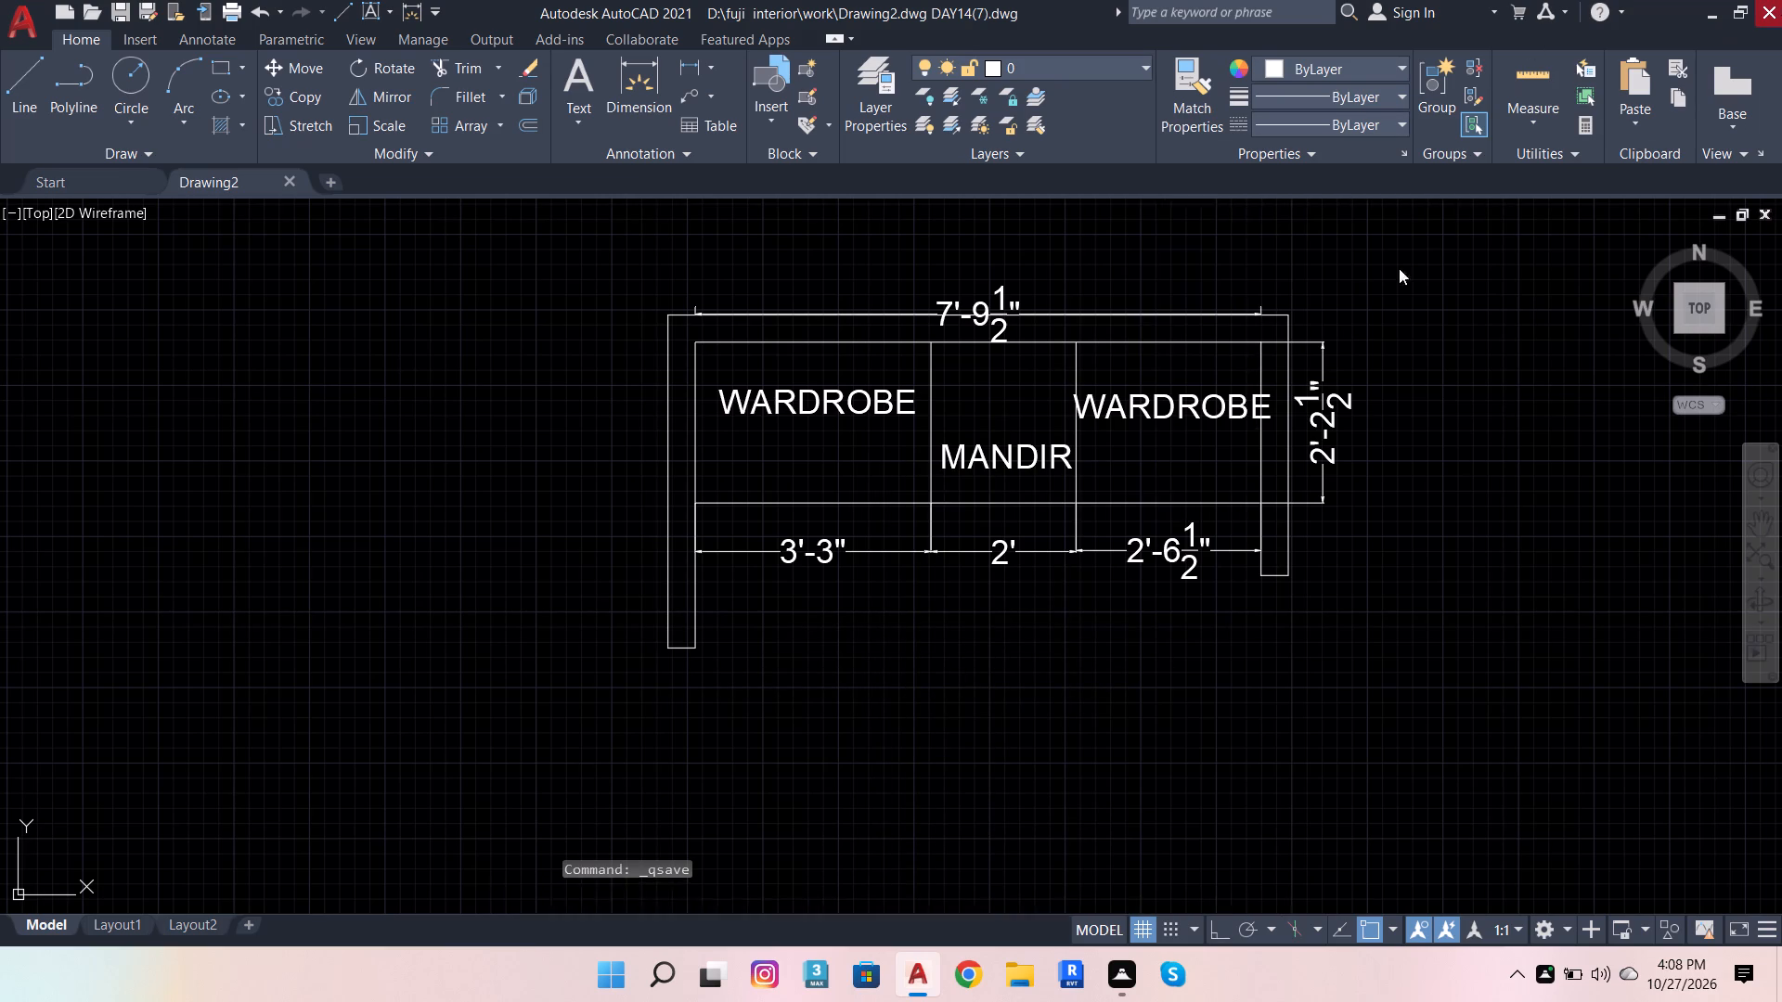
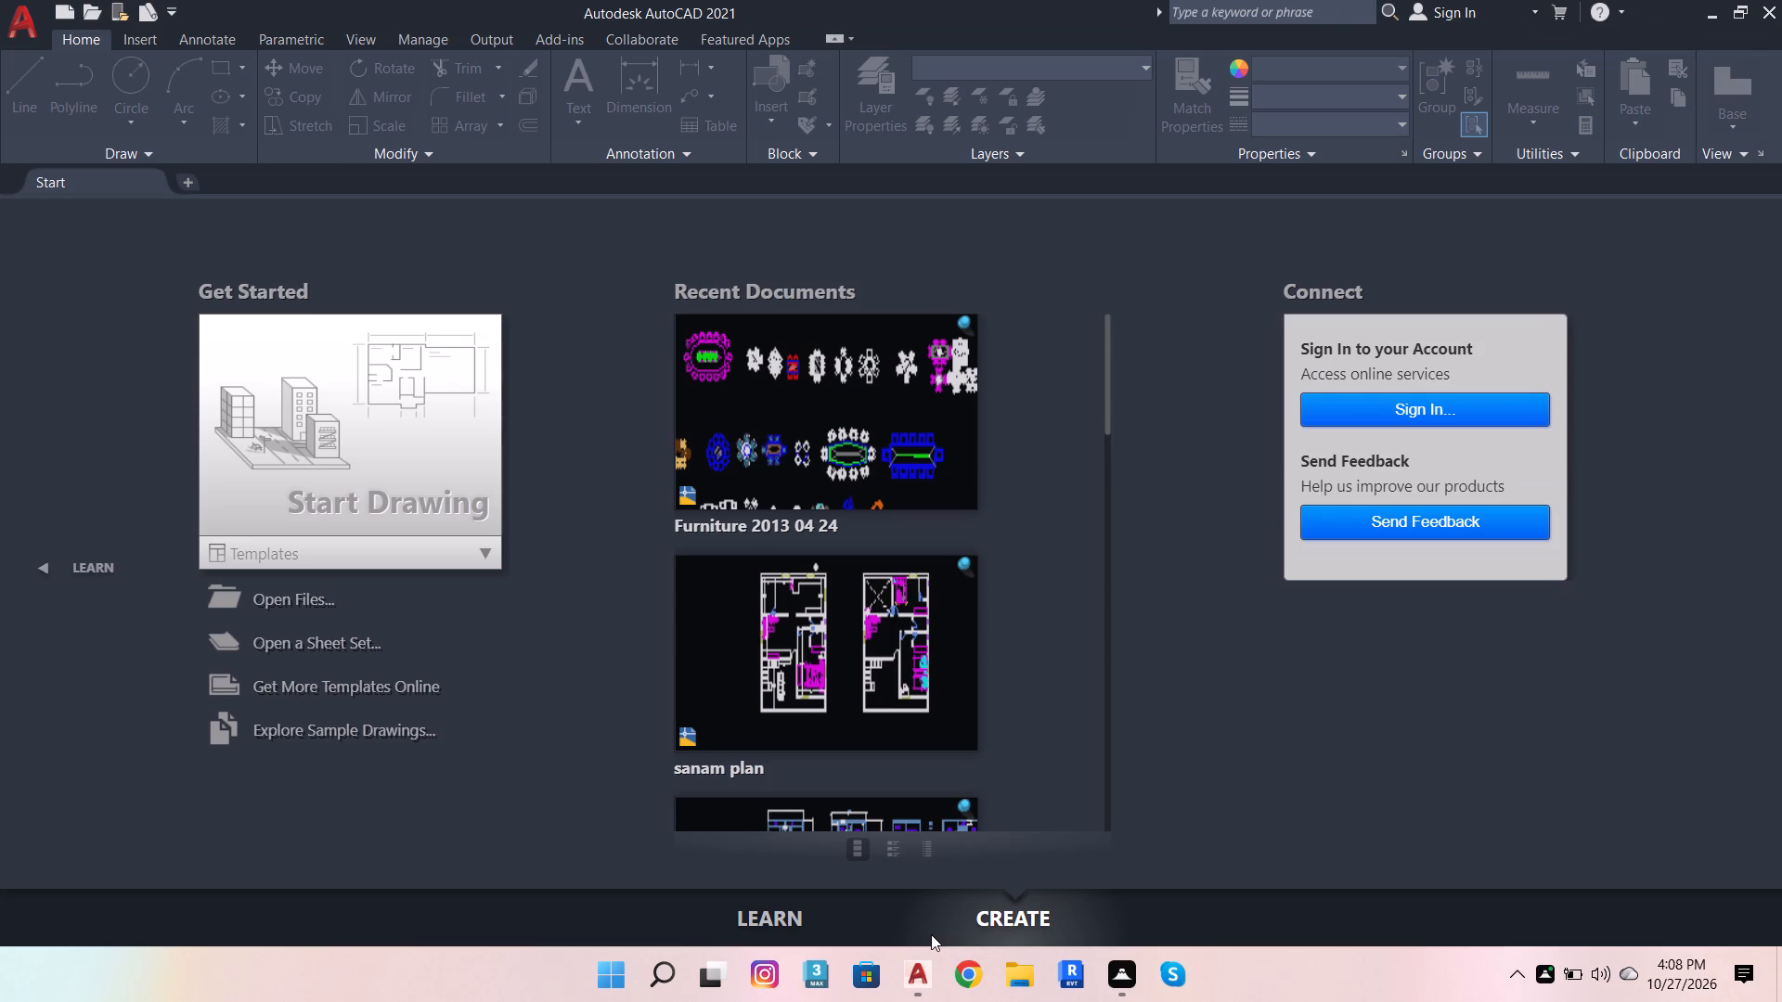
# Reopen the drawing "Drawing2.dwg DAY14(7)" from the recent documents.
pyautogui.scroll(-6, 906, 750)
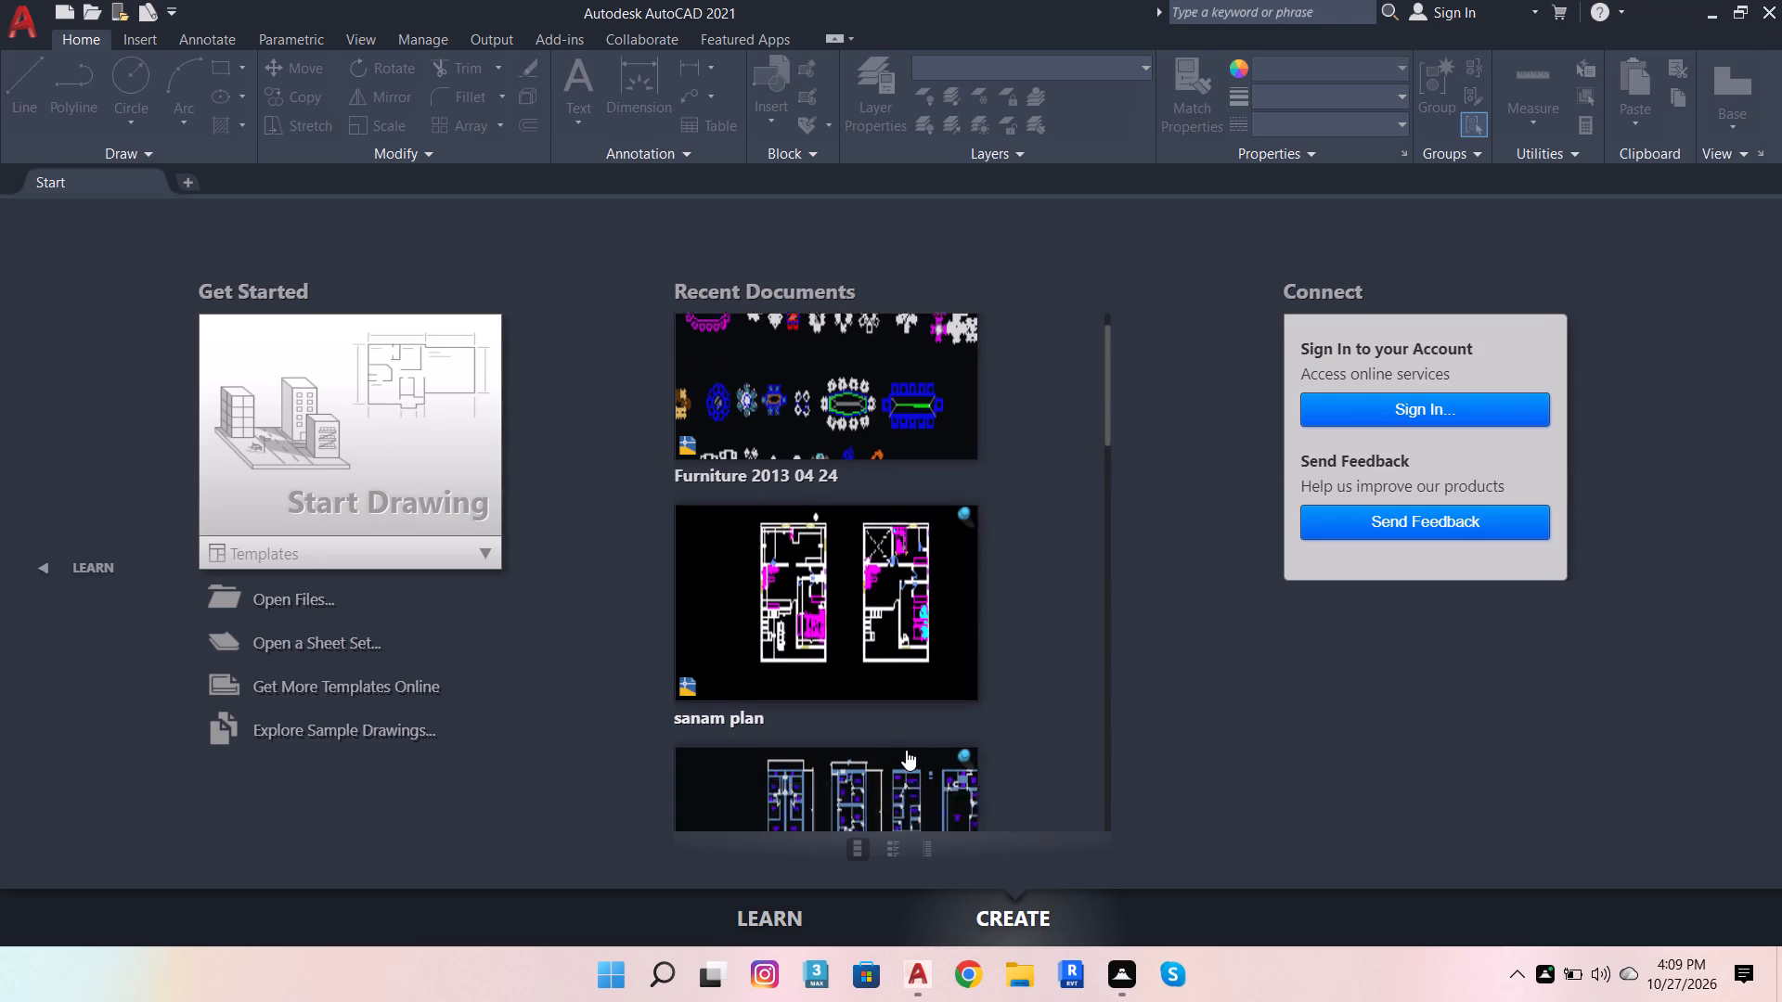
pyautogui.scroll(-12, 906, 750)
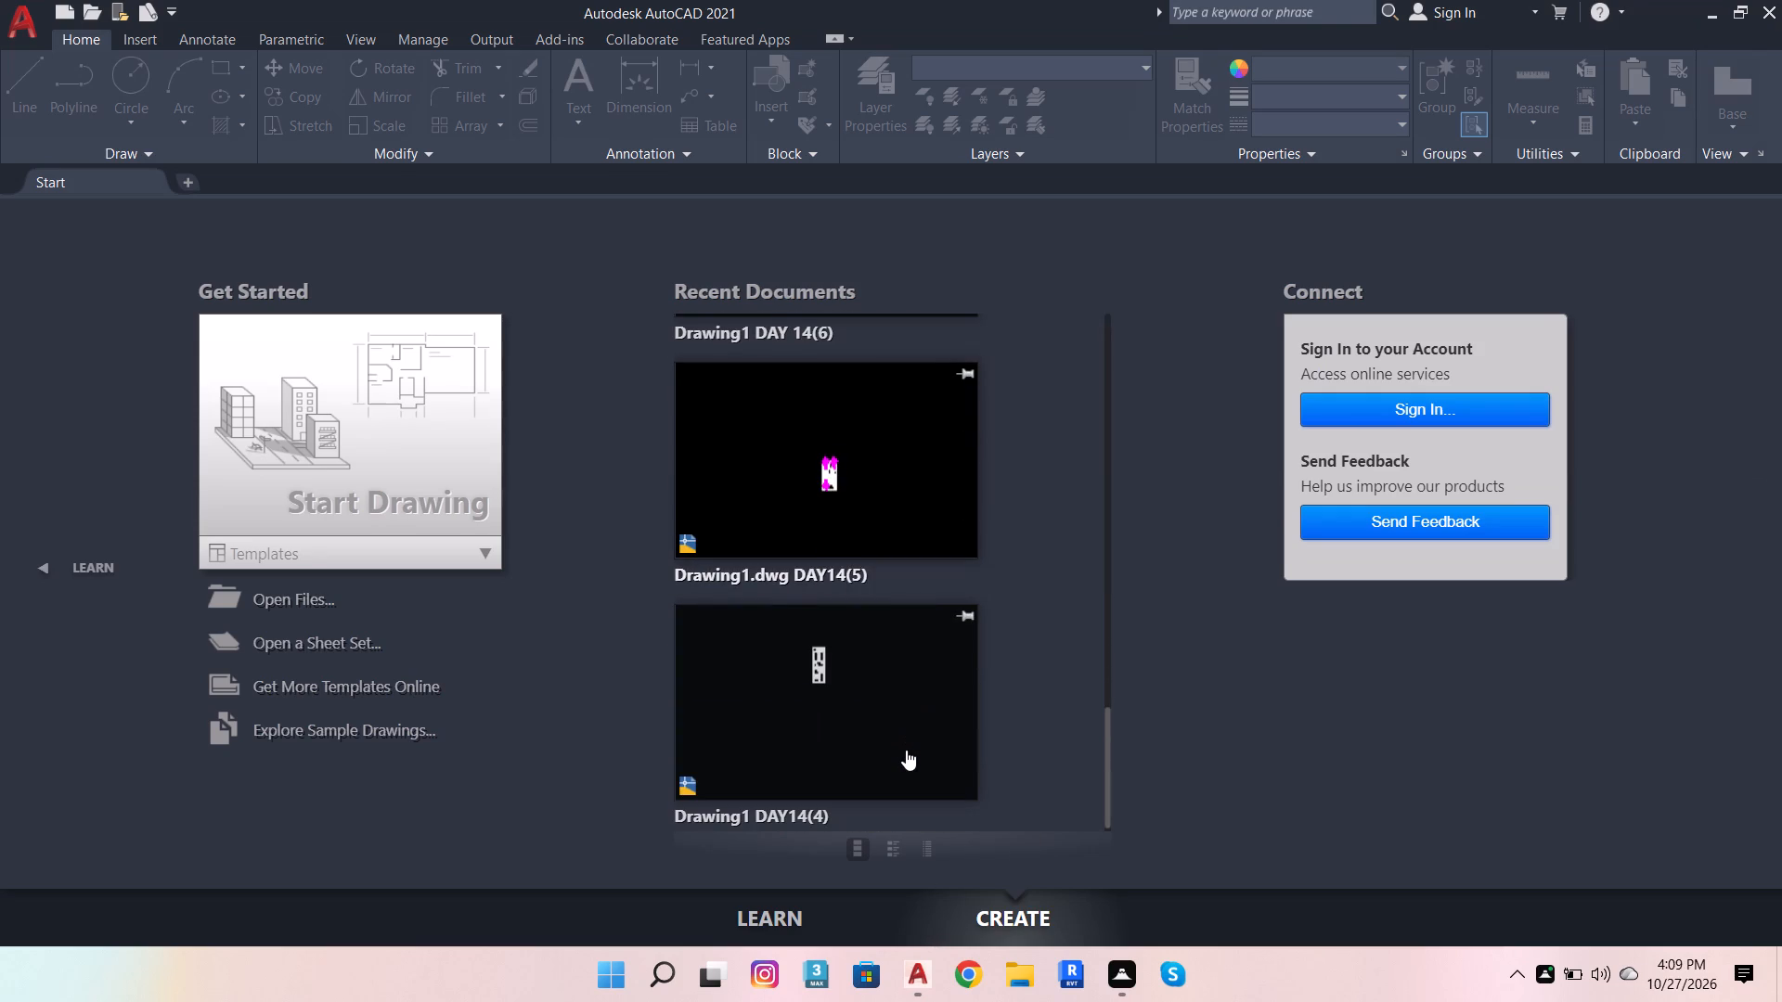
pyautogui.scroll(-4, 906, 750)
pyautogui.scroll(4, 906, 750)
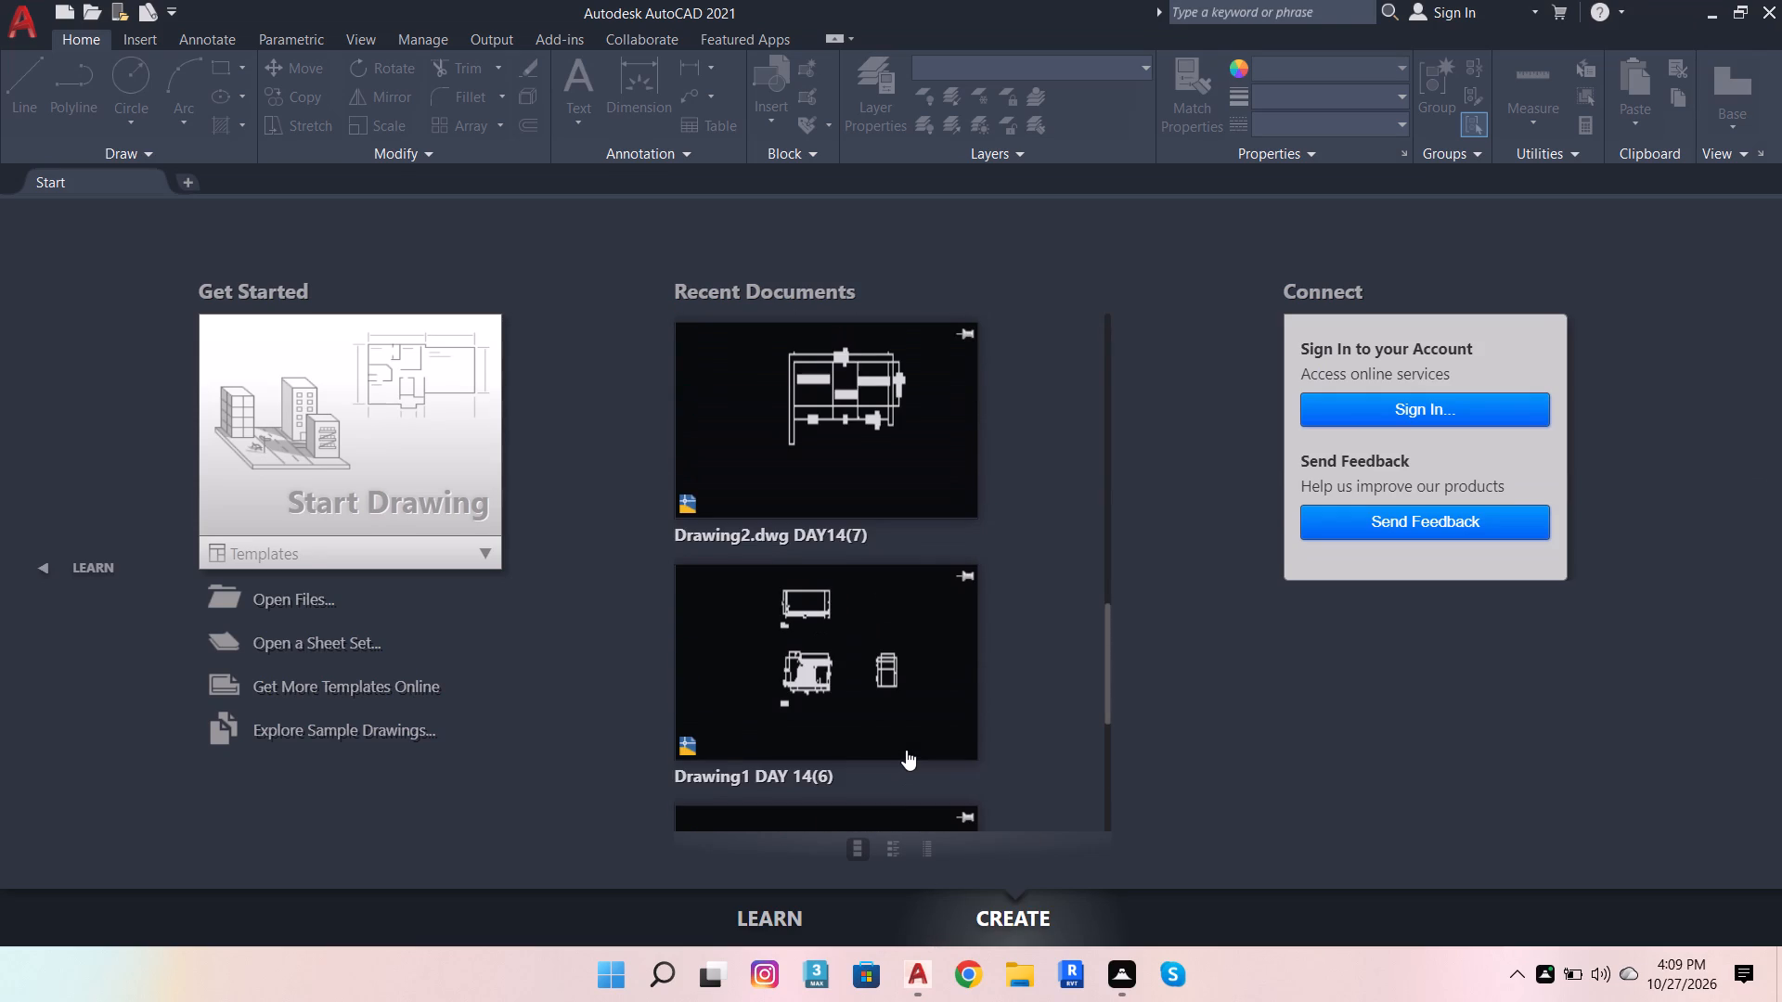
pyautogui.doubleClick(843, 434)
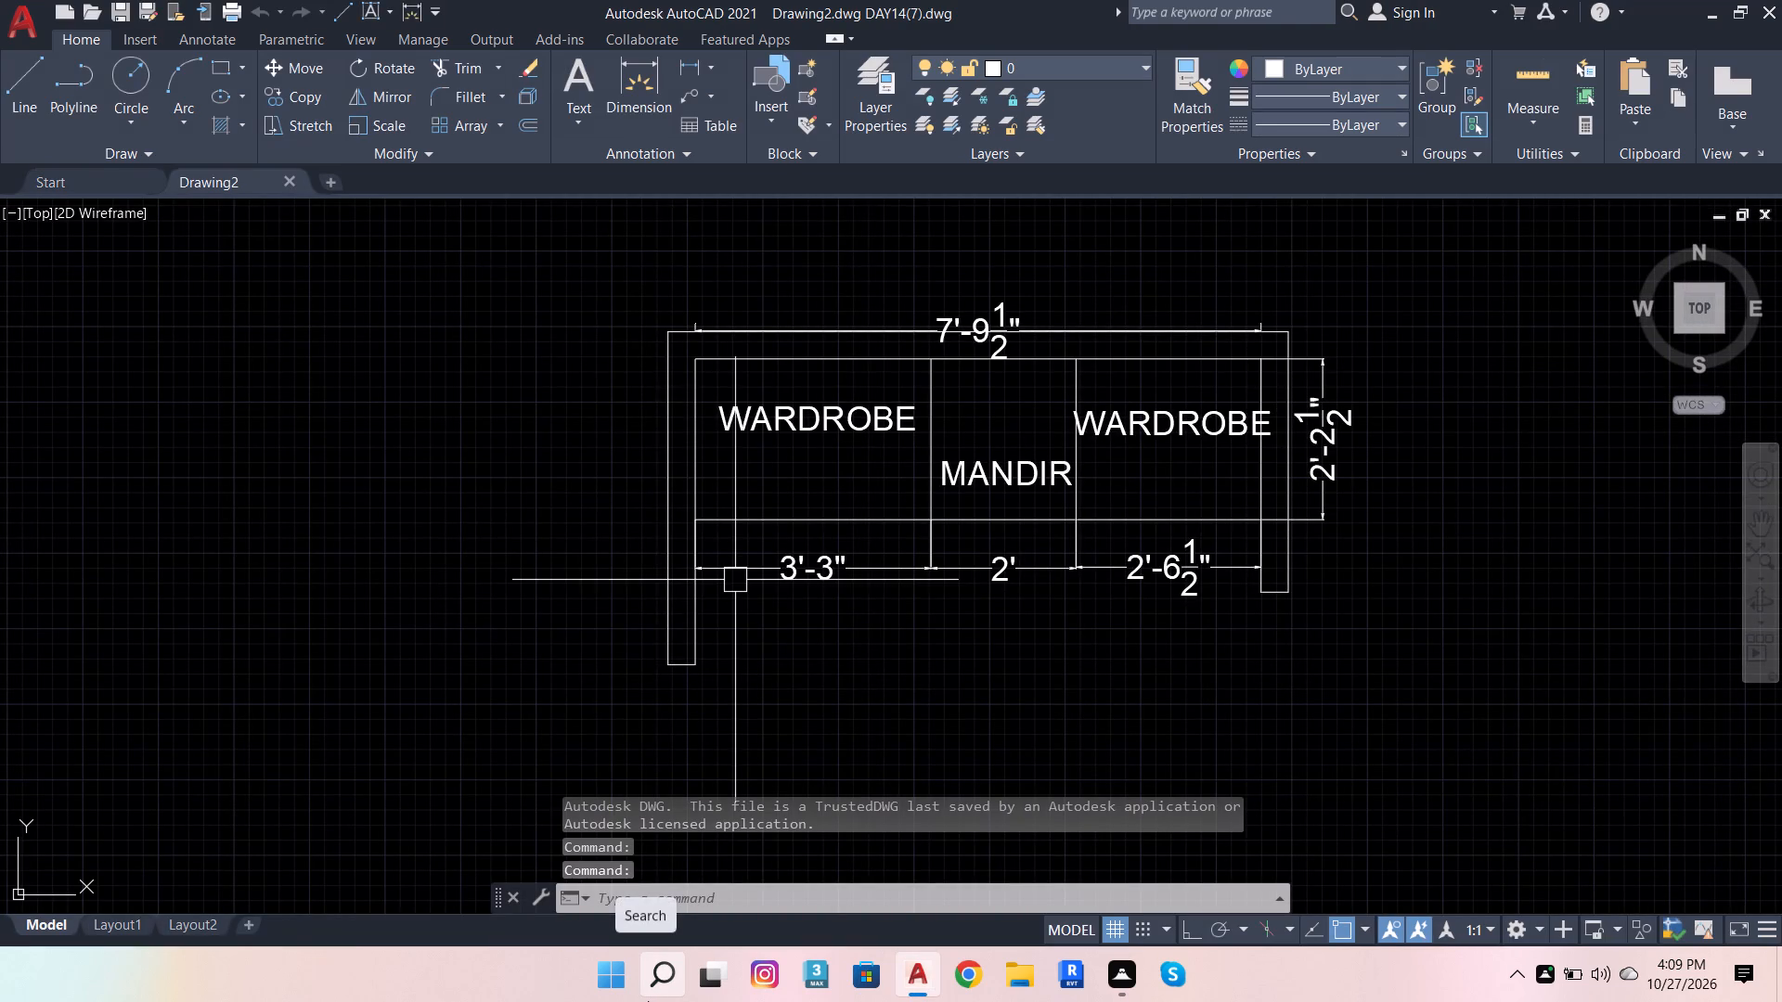
# Dimension the overall width of the wardrobe elevation, placing the dimension line just above its top edge.
pyautogui.scroll(-3, 968, 946)
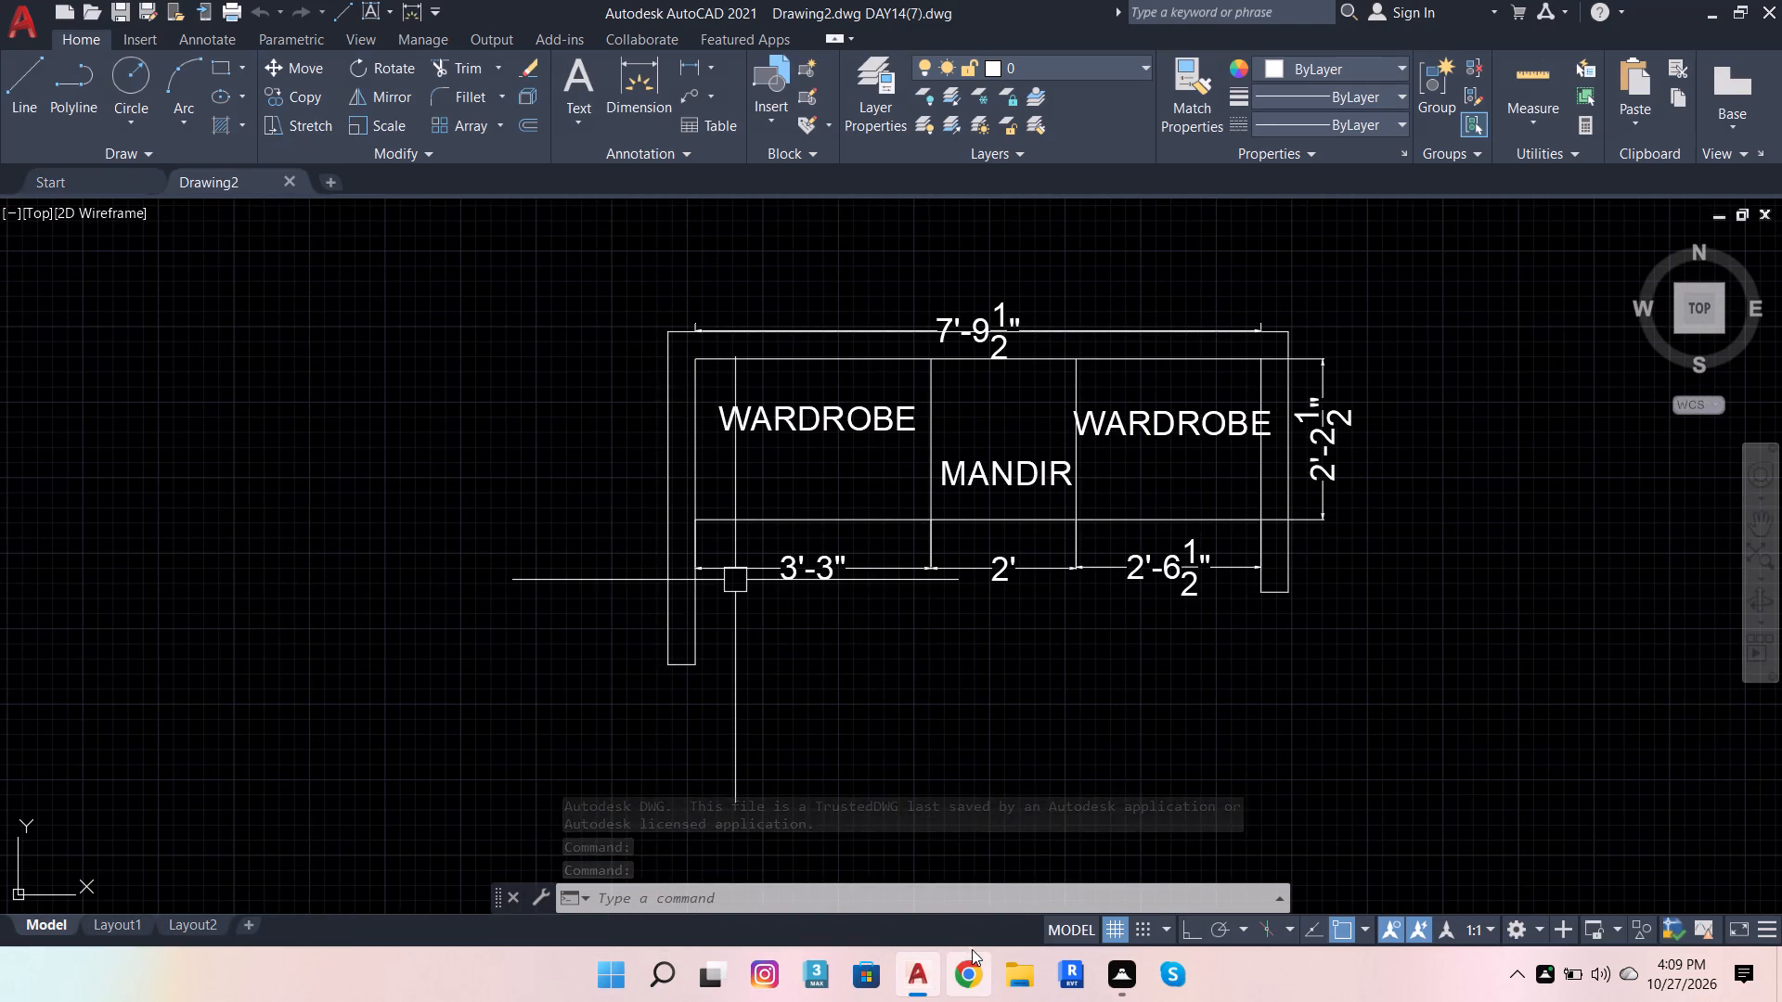
pyautogui.scroll(-5, 1009, 690)
pyautogui.scroll(3, 1014, 805)
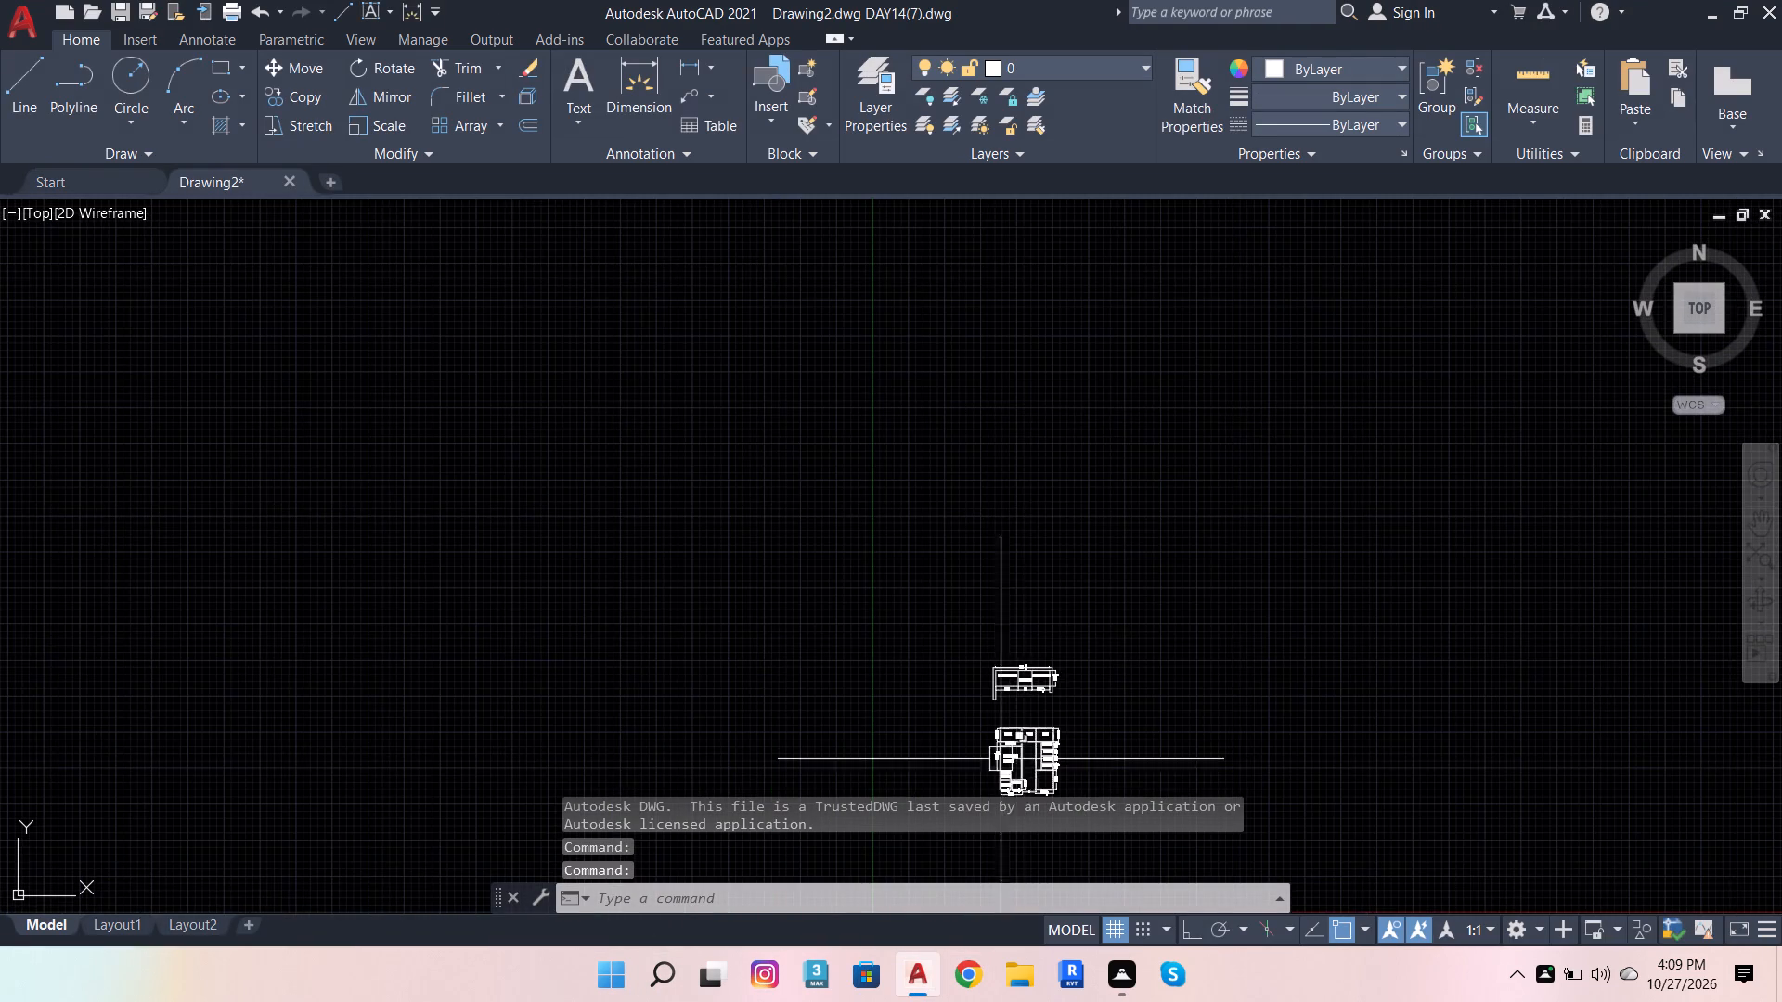
pyautogui.scroll(3, 996, 751)
pyautogui.scroll(-2, 978, 442)
pyautogui.scroll(3, 1031, 546)
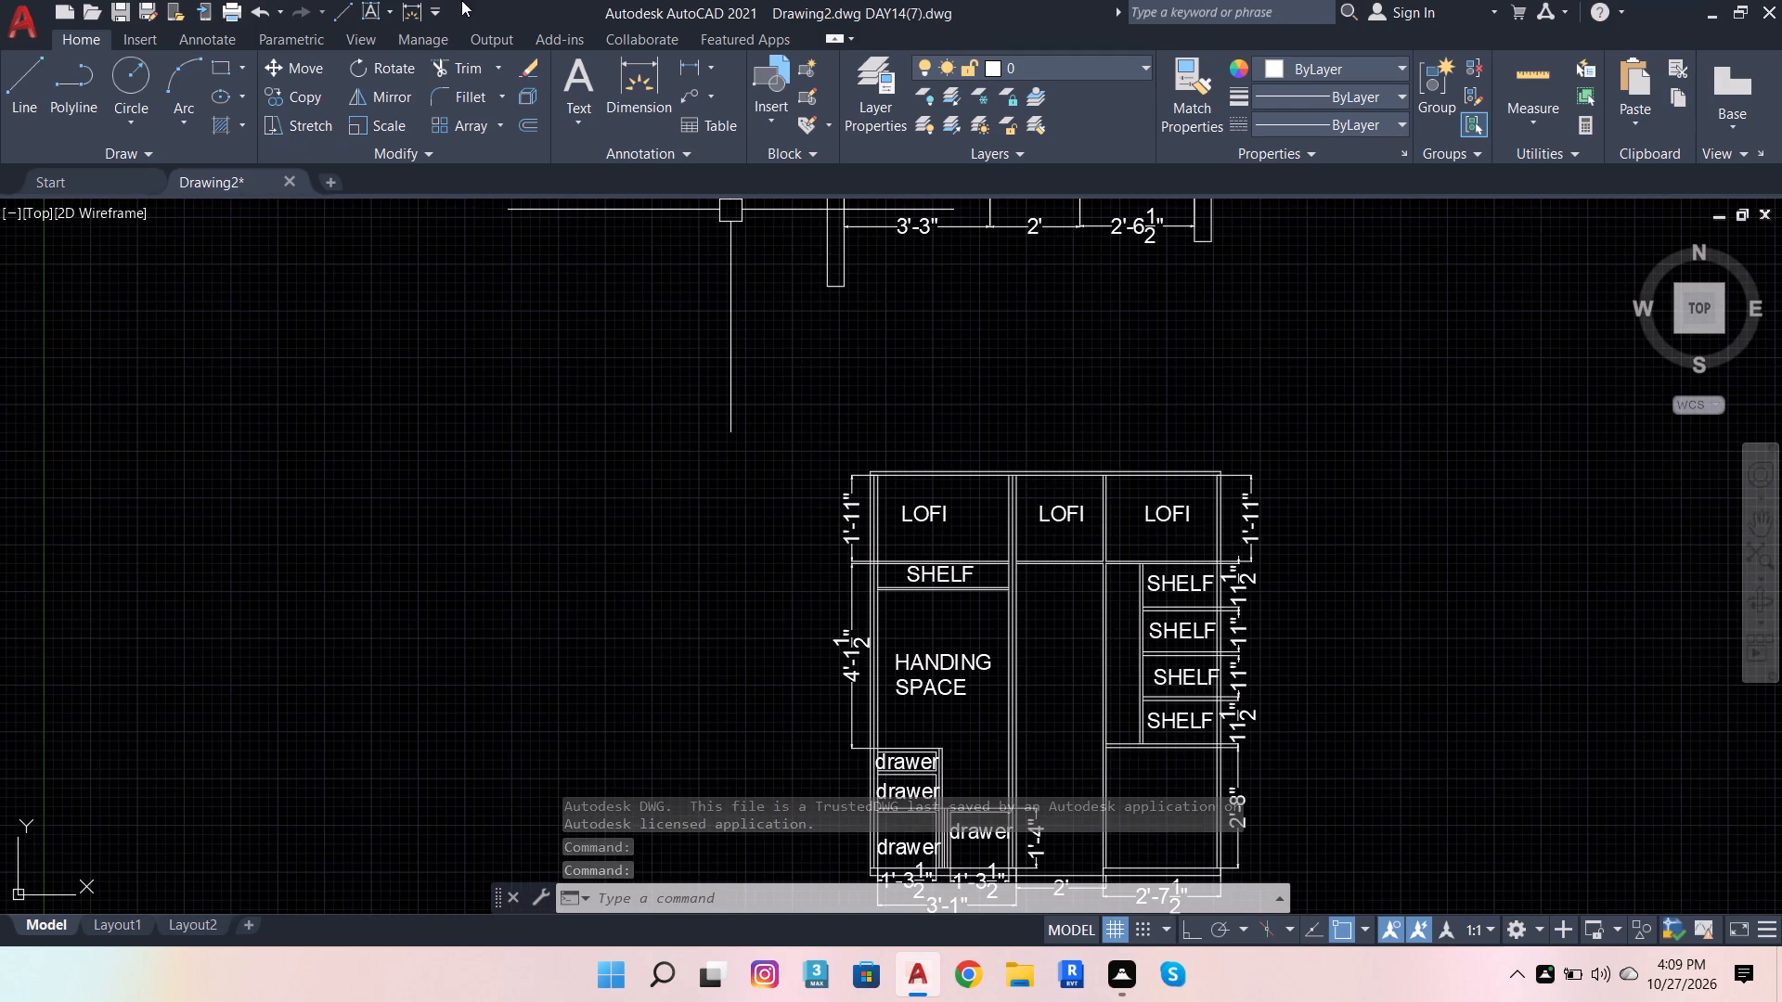
pyautogui.click(620, 80)
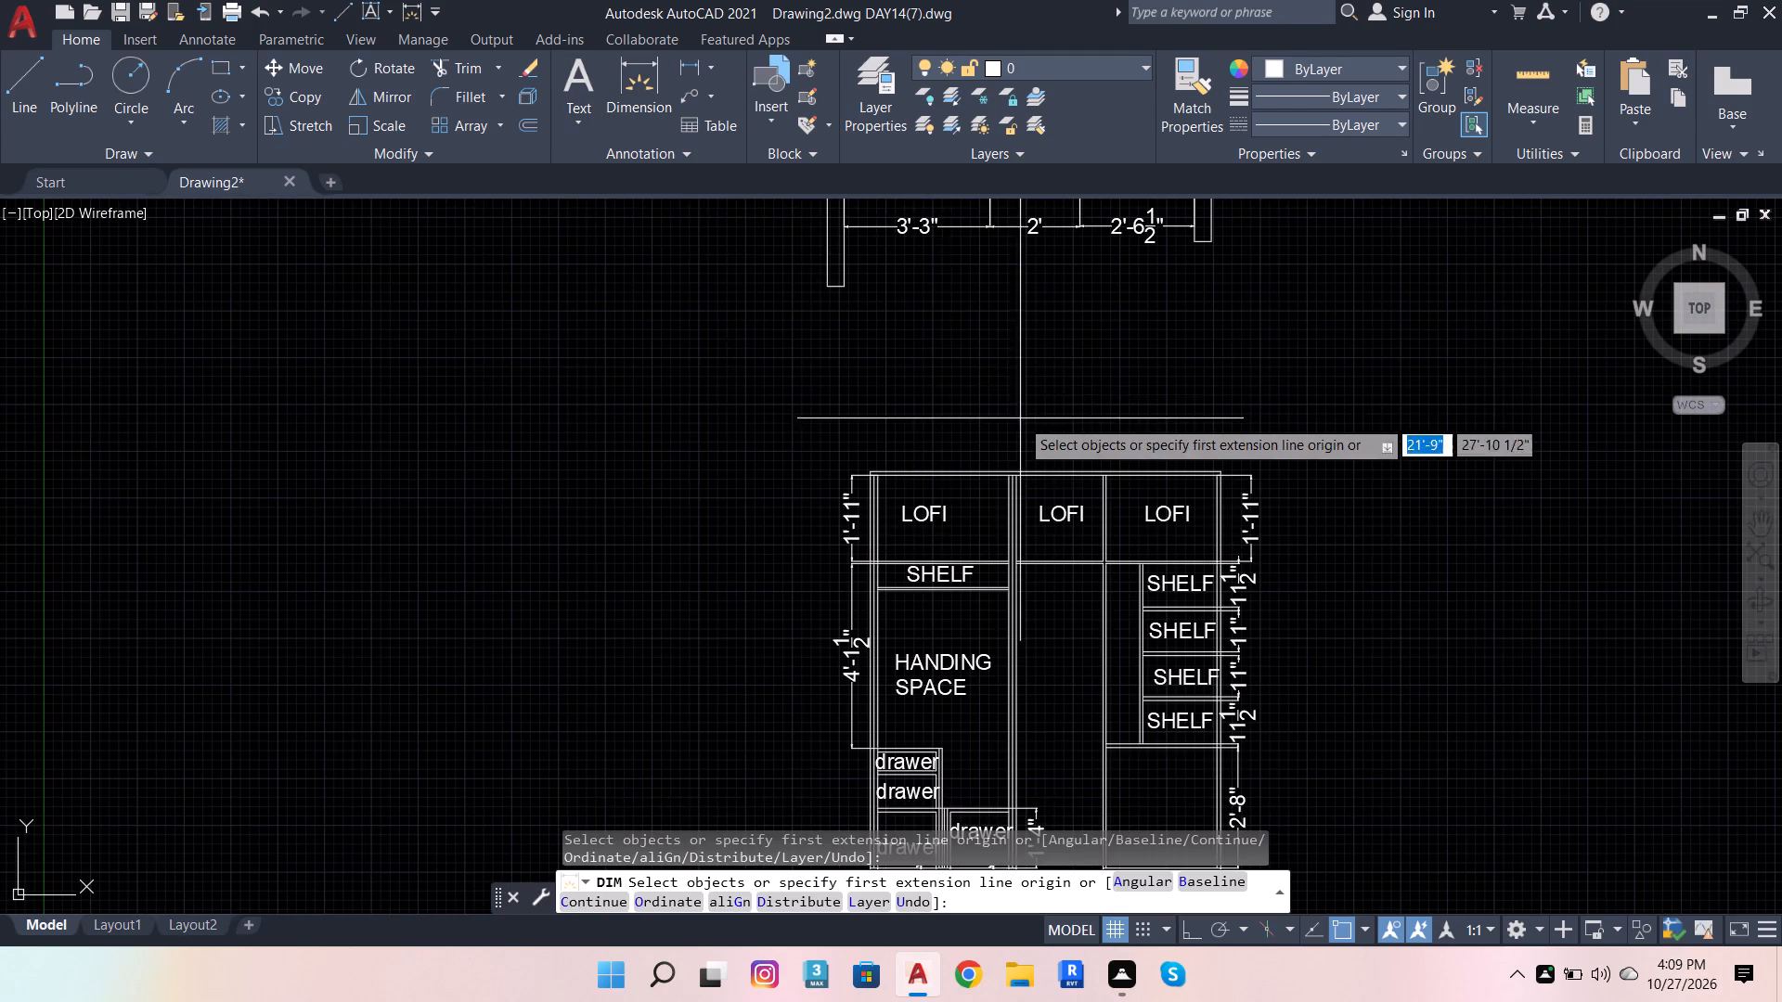
pyautogui.scroll(3, 1030, 445)
pyautogui.click(1045, 498)
pyautogui.click(1017, 418)
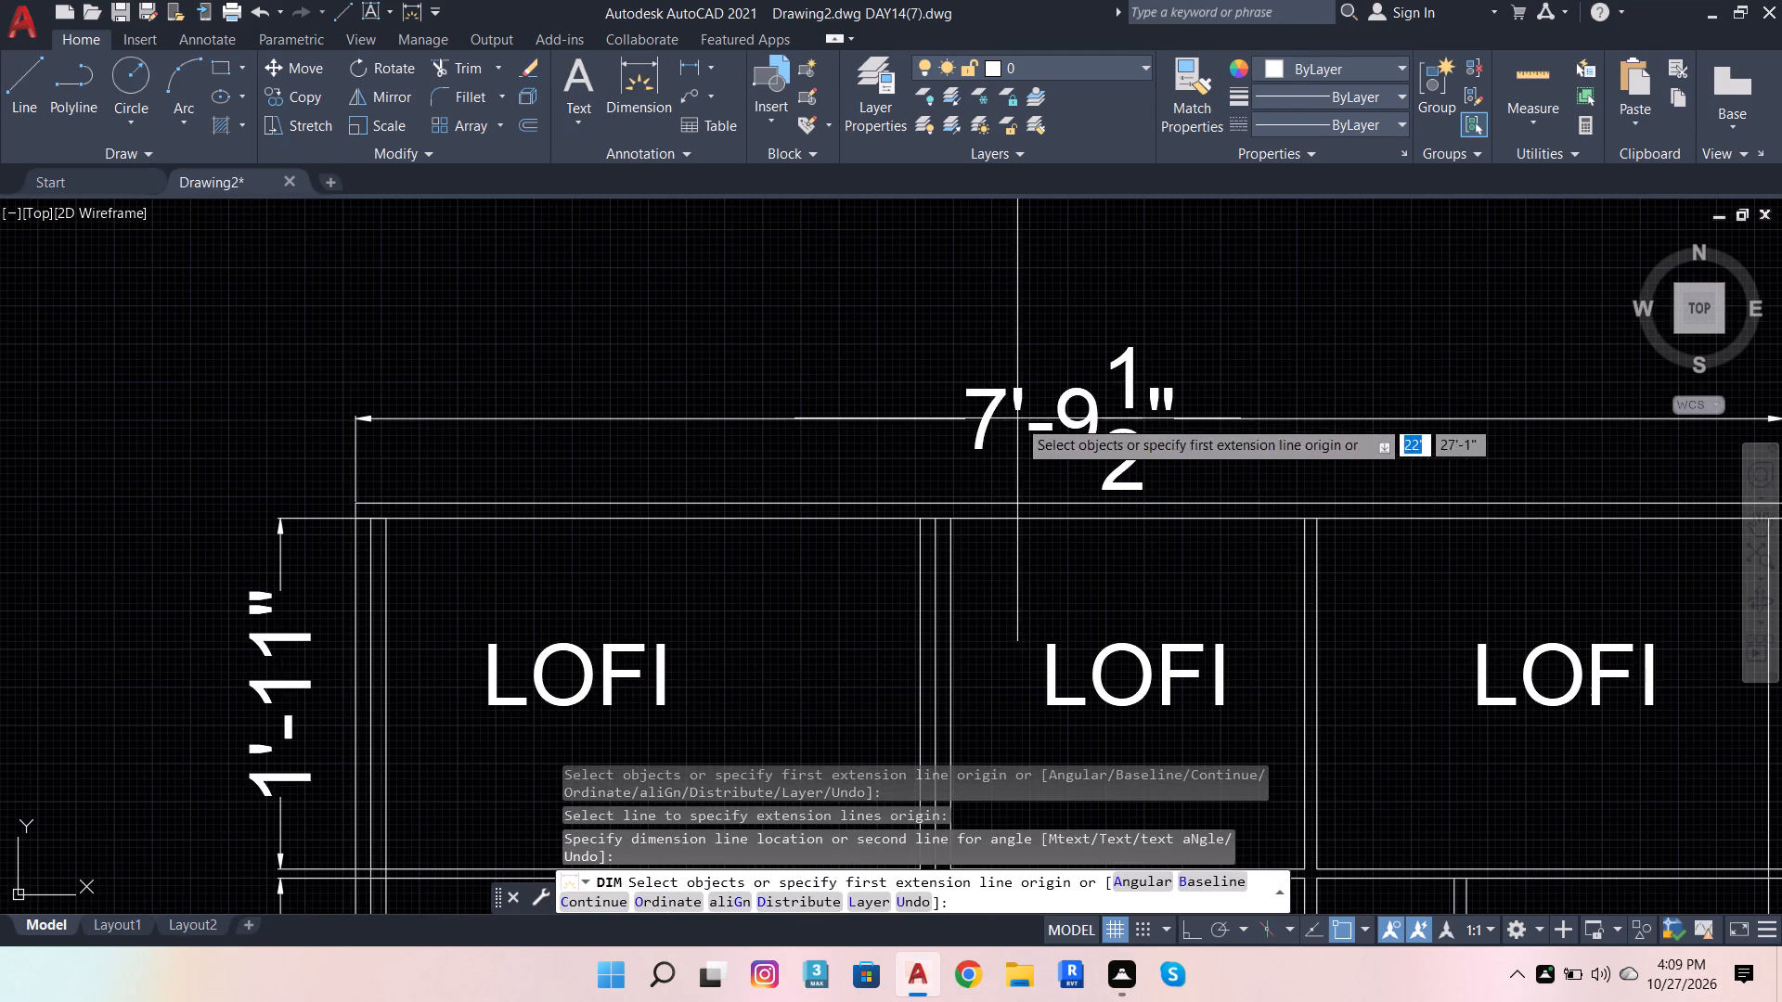
# Dimension the overall height of the elevation's outer frame, placing it outside the existing height dimensions on the left side.
pyautogui.scroll(-2, 1063, 316)
pyautogui.scroll(2, 794, 422)
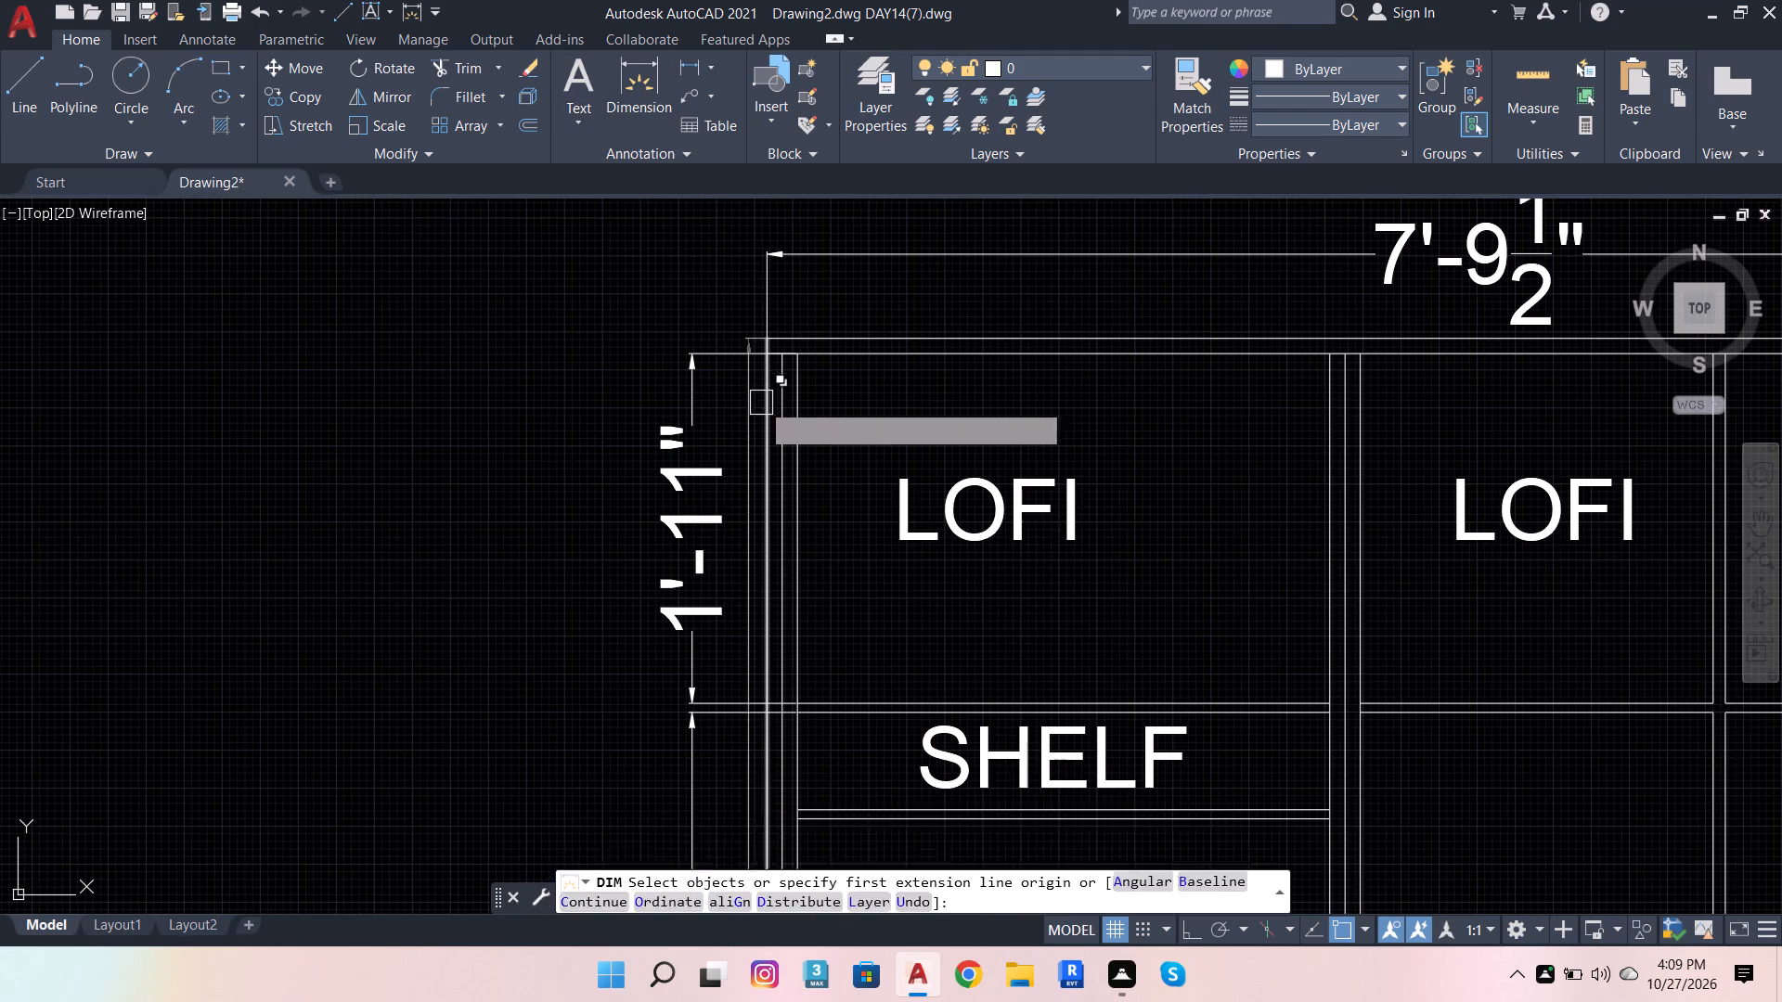
pyautogui.click(760, 404)
pyautogui.scroll(-4, 547, 429)
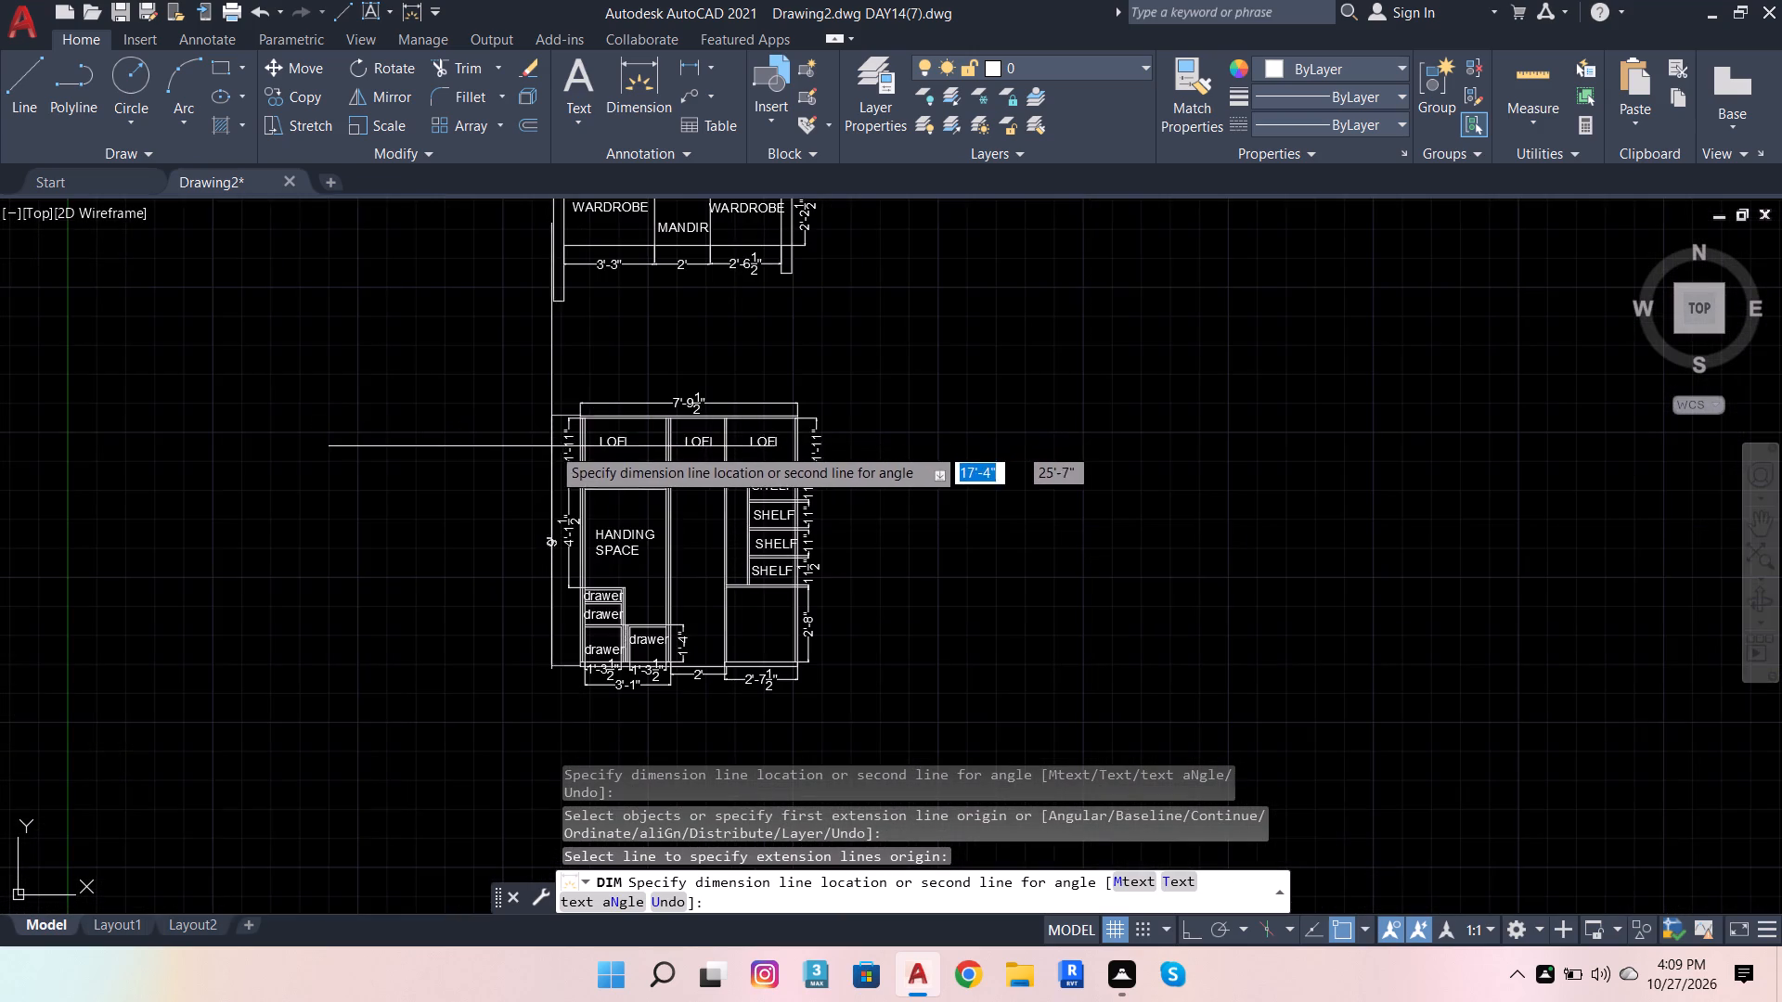
pyautogui.scroll(3, 551, 450)
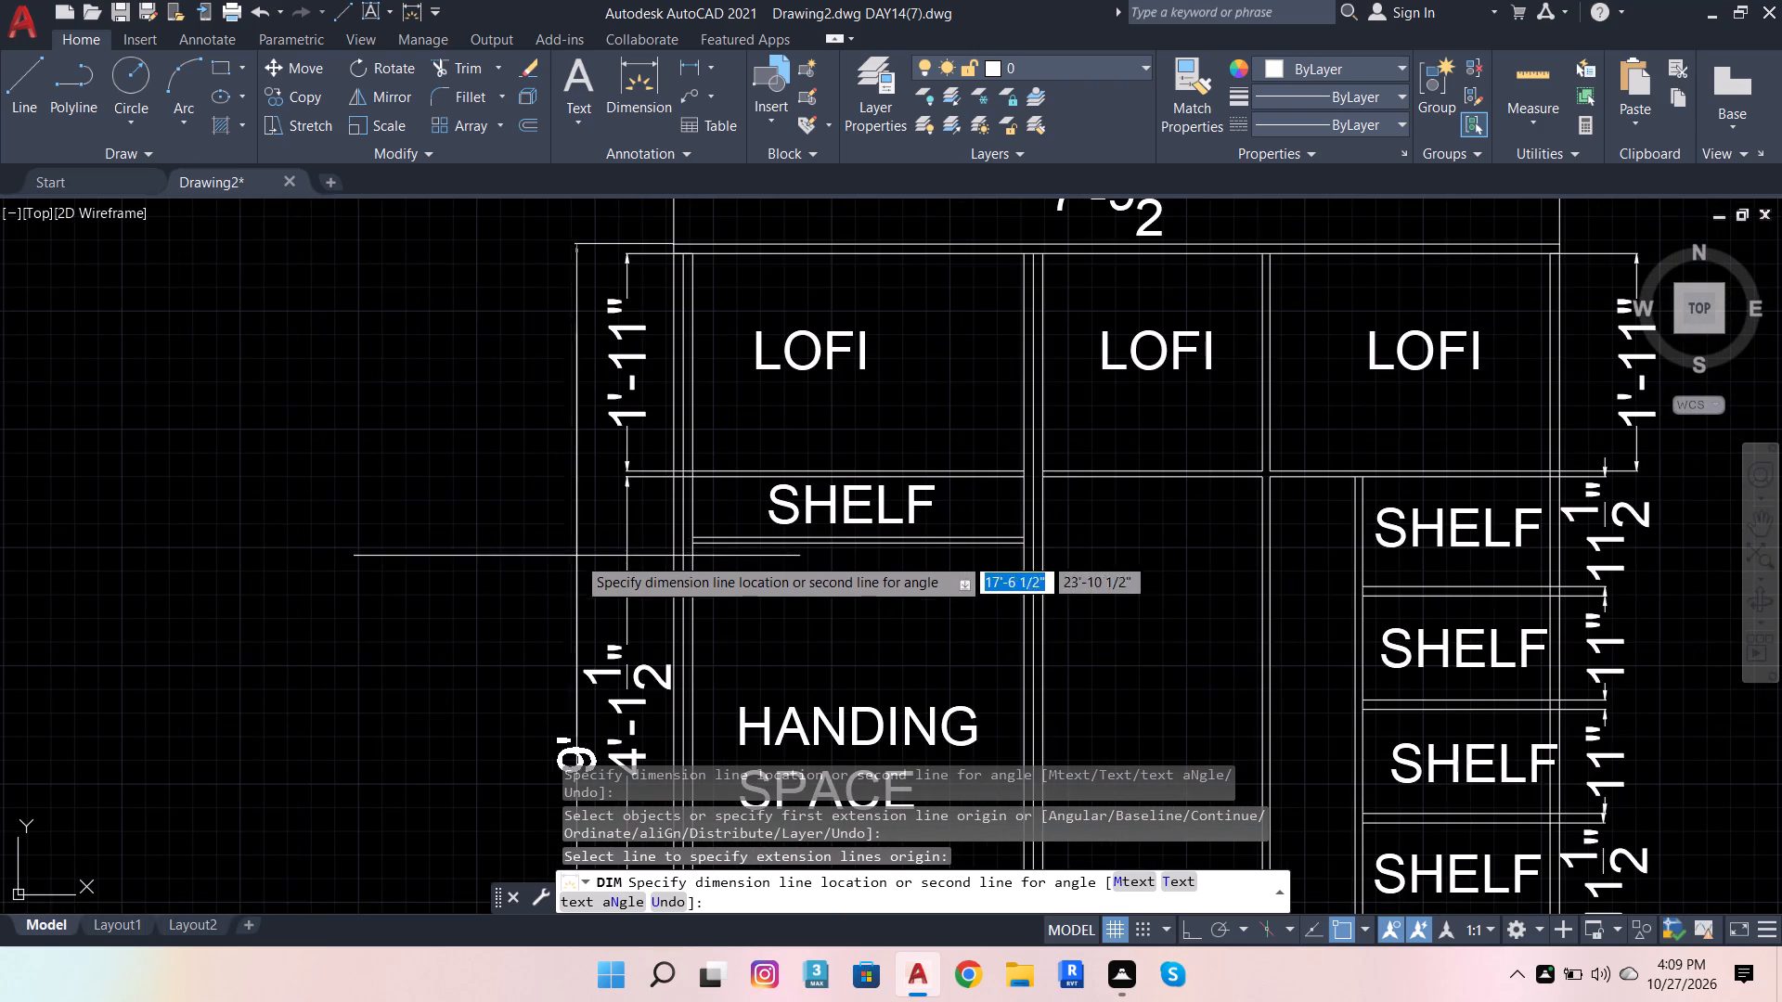
pyautogui.click(569, 562)
# Dimension the height of the middle bay's open space below the loft, placing the dimension inside the bay.
pyautogui.scroll(-3, 605, 517)
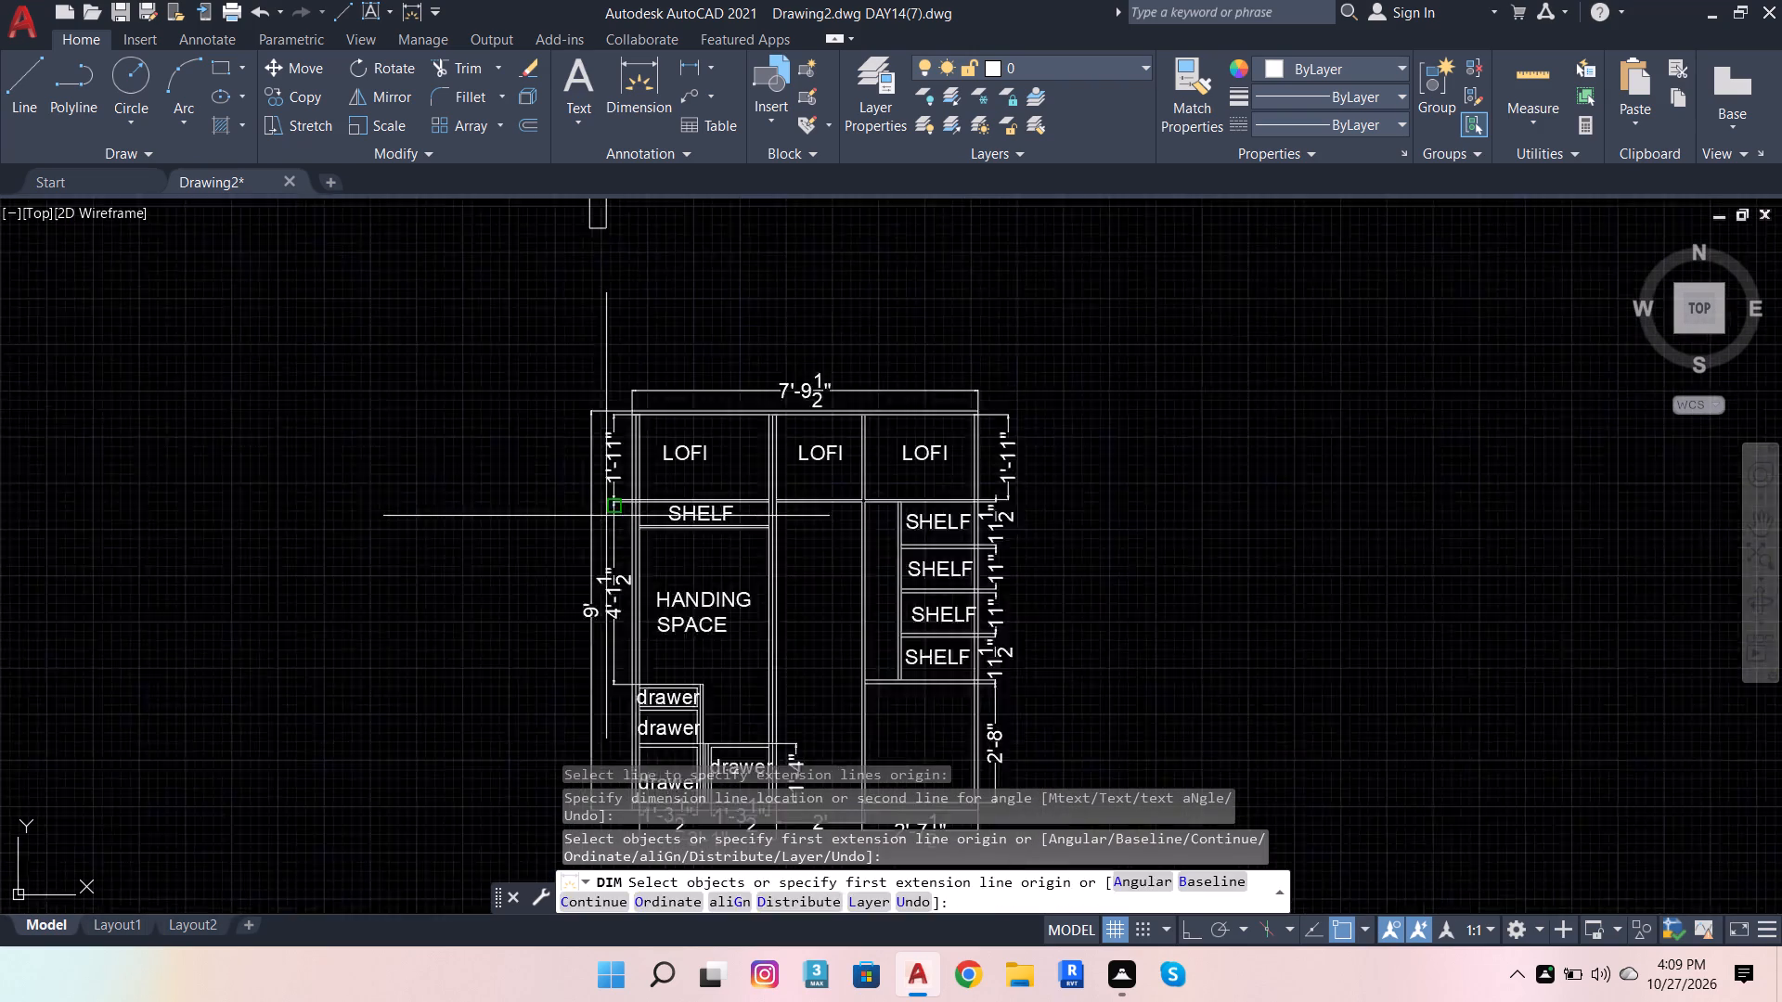
pyautogui.scroll(1, 931, 613)
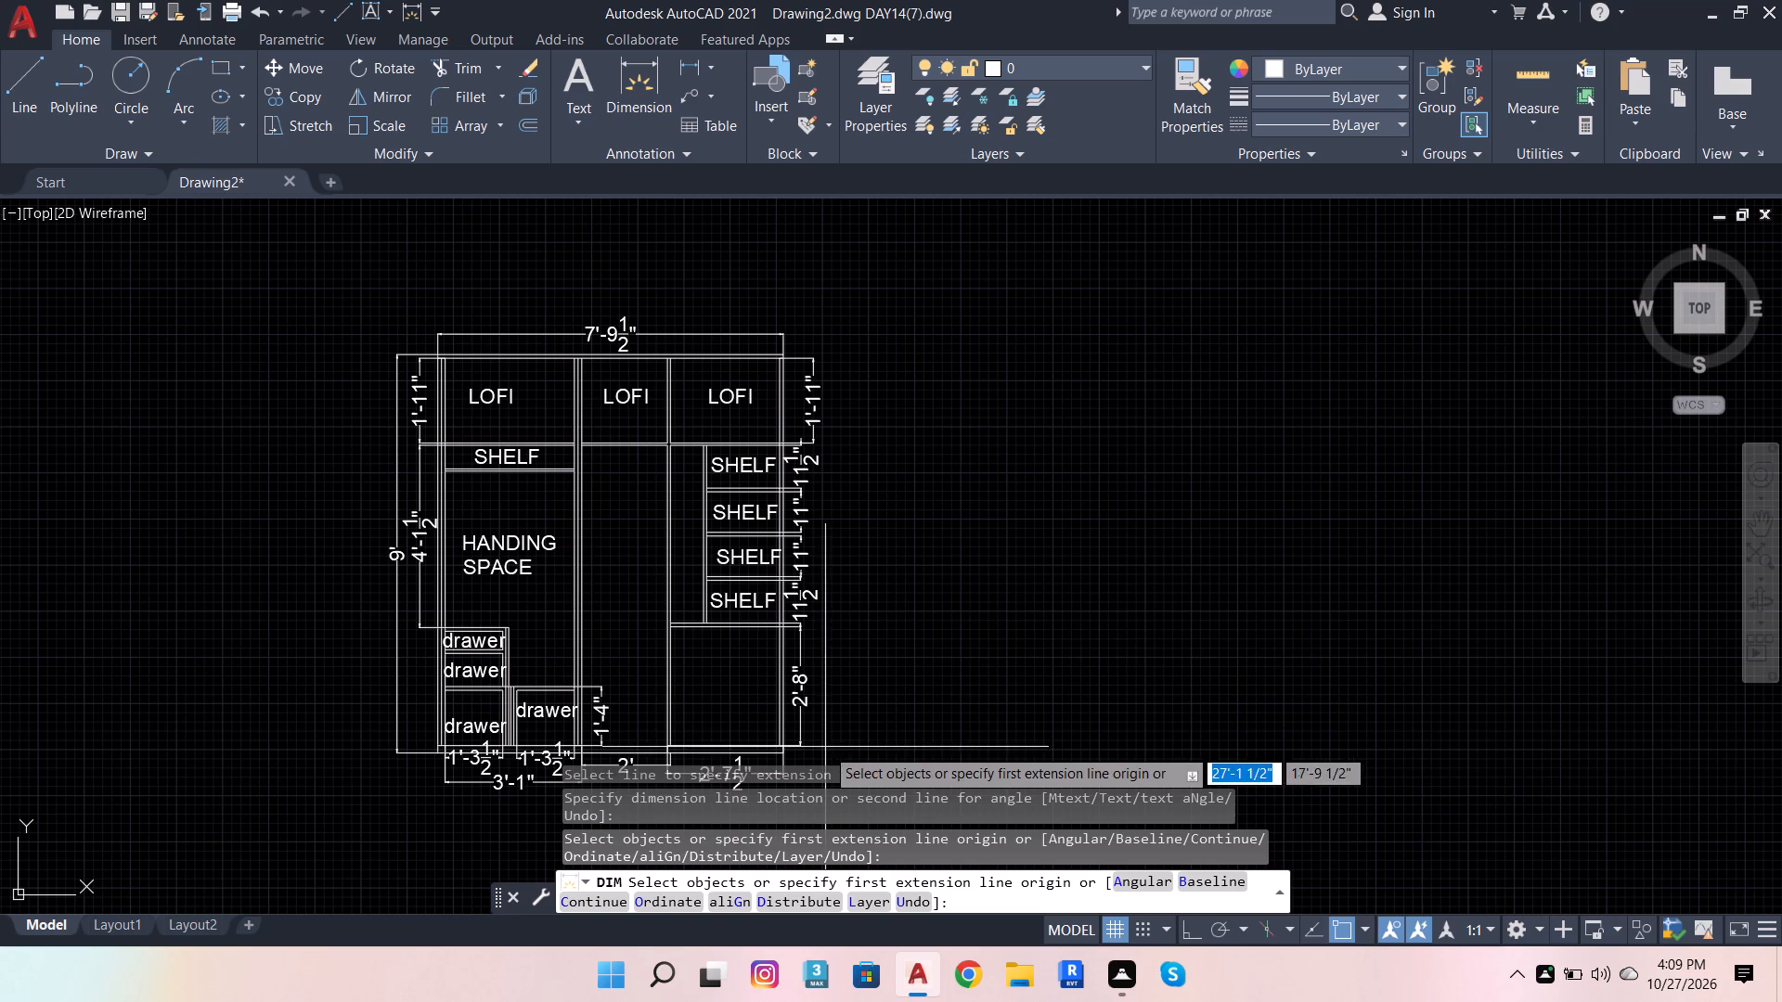
pyautogui.scroll(-1, 869, 655)
pyautogui.scroll(2, 746, 607)
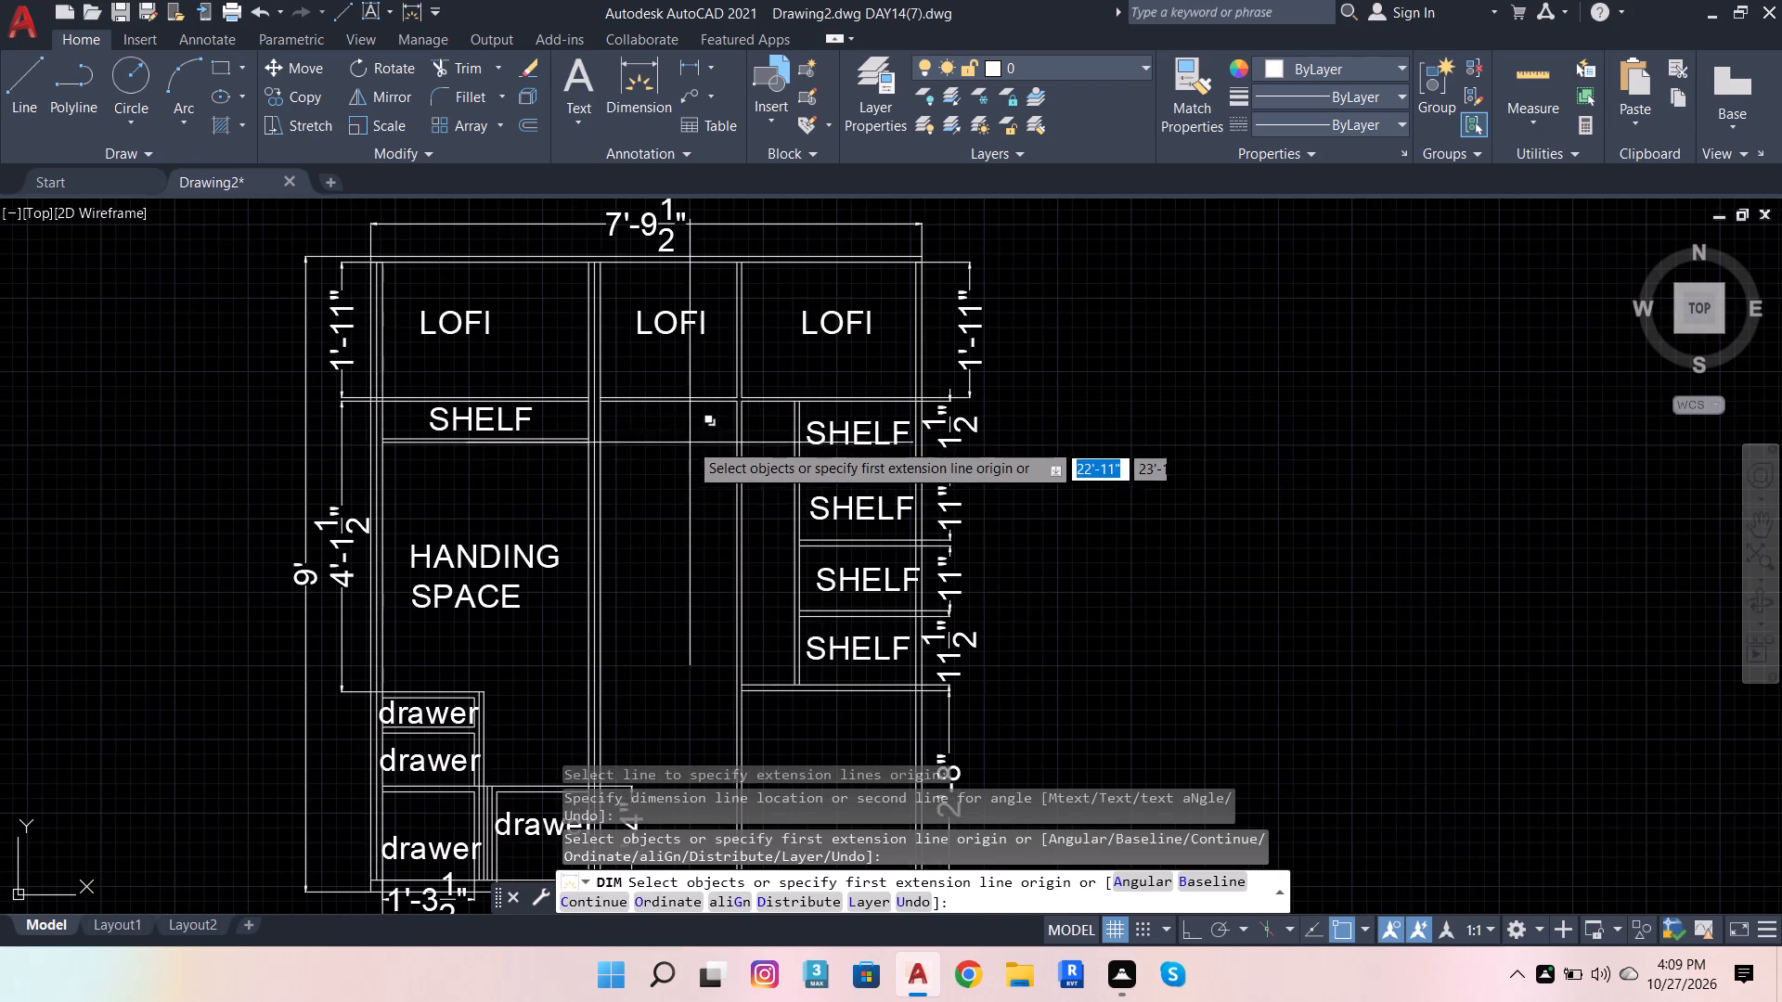
pyautogui.scroll(2, 689, 442)
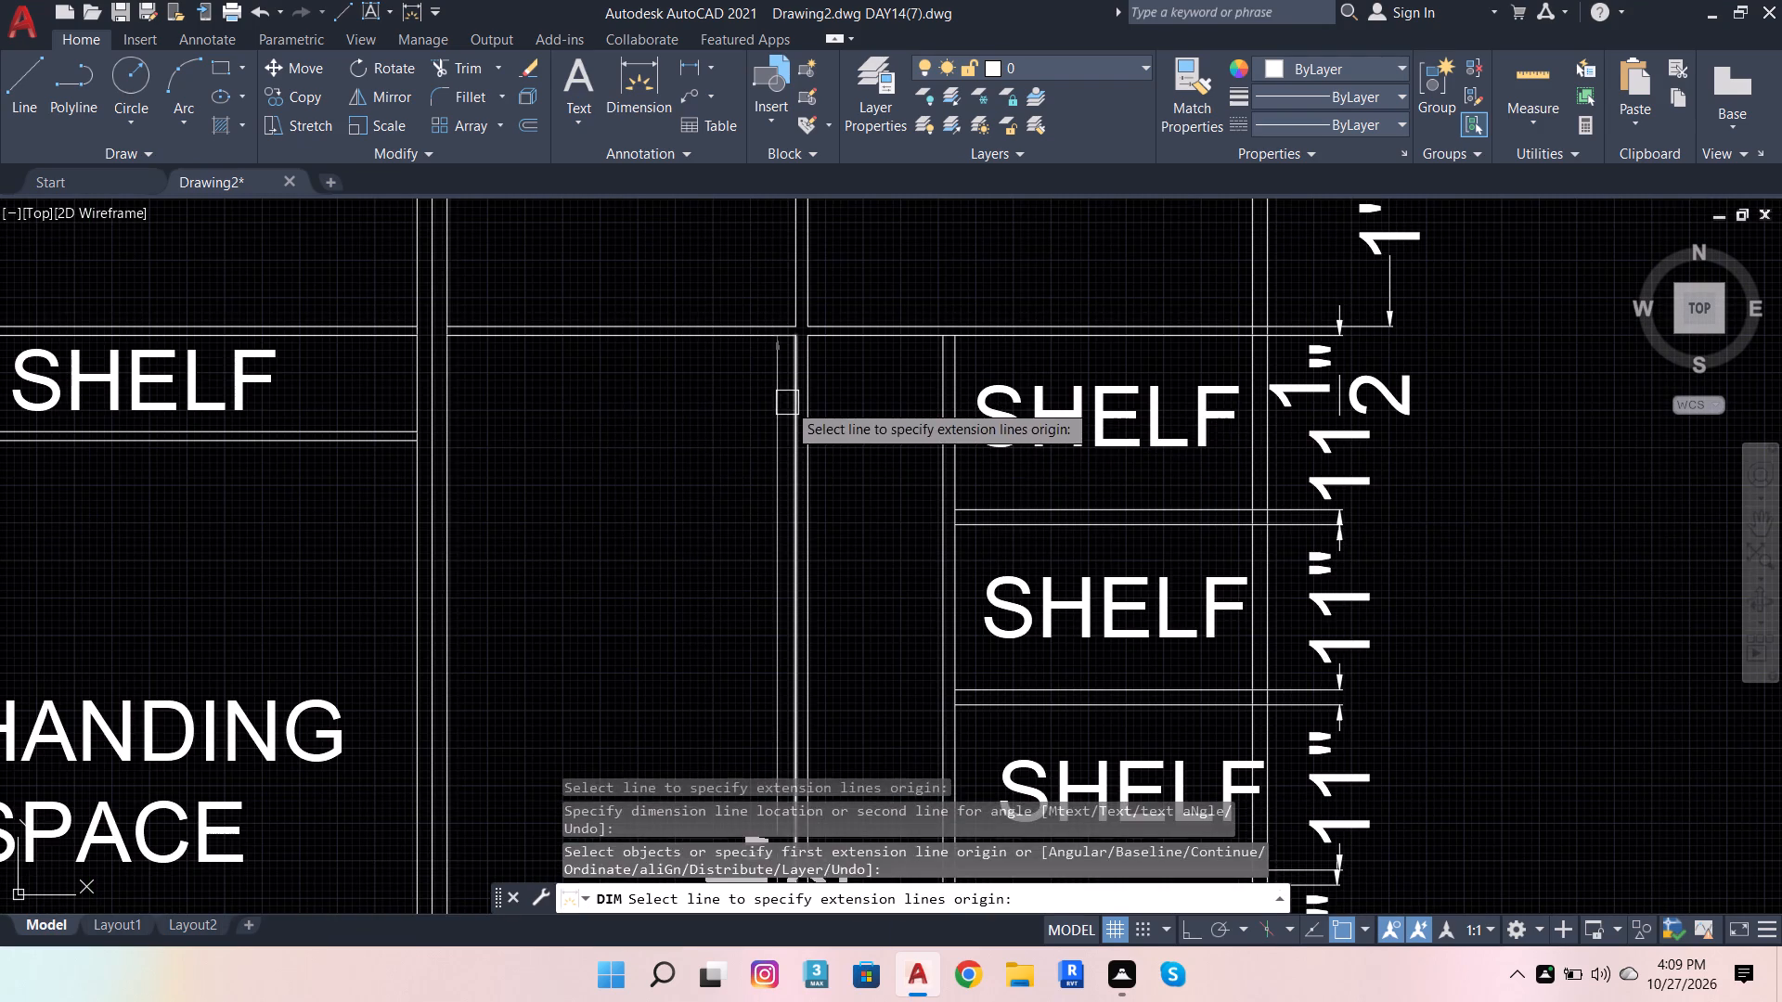
pyautogui.click(788, 402)
pyautogui.scroll(-3, 775, 407)
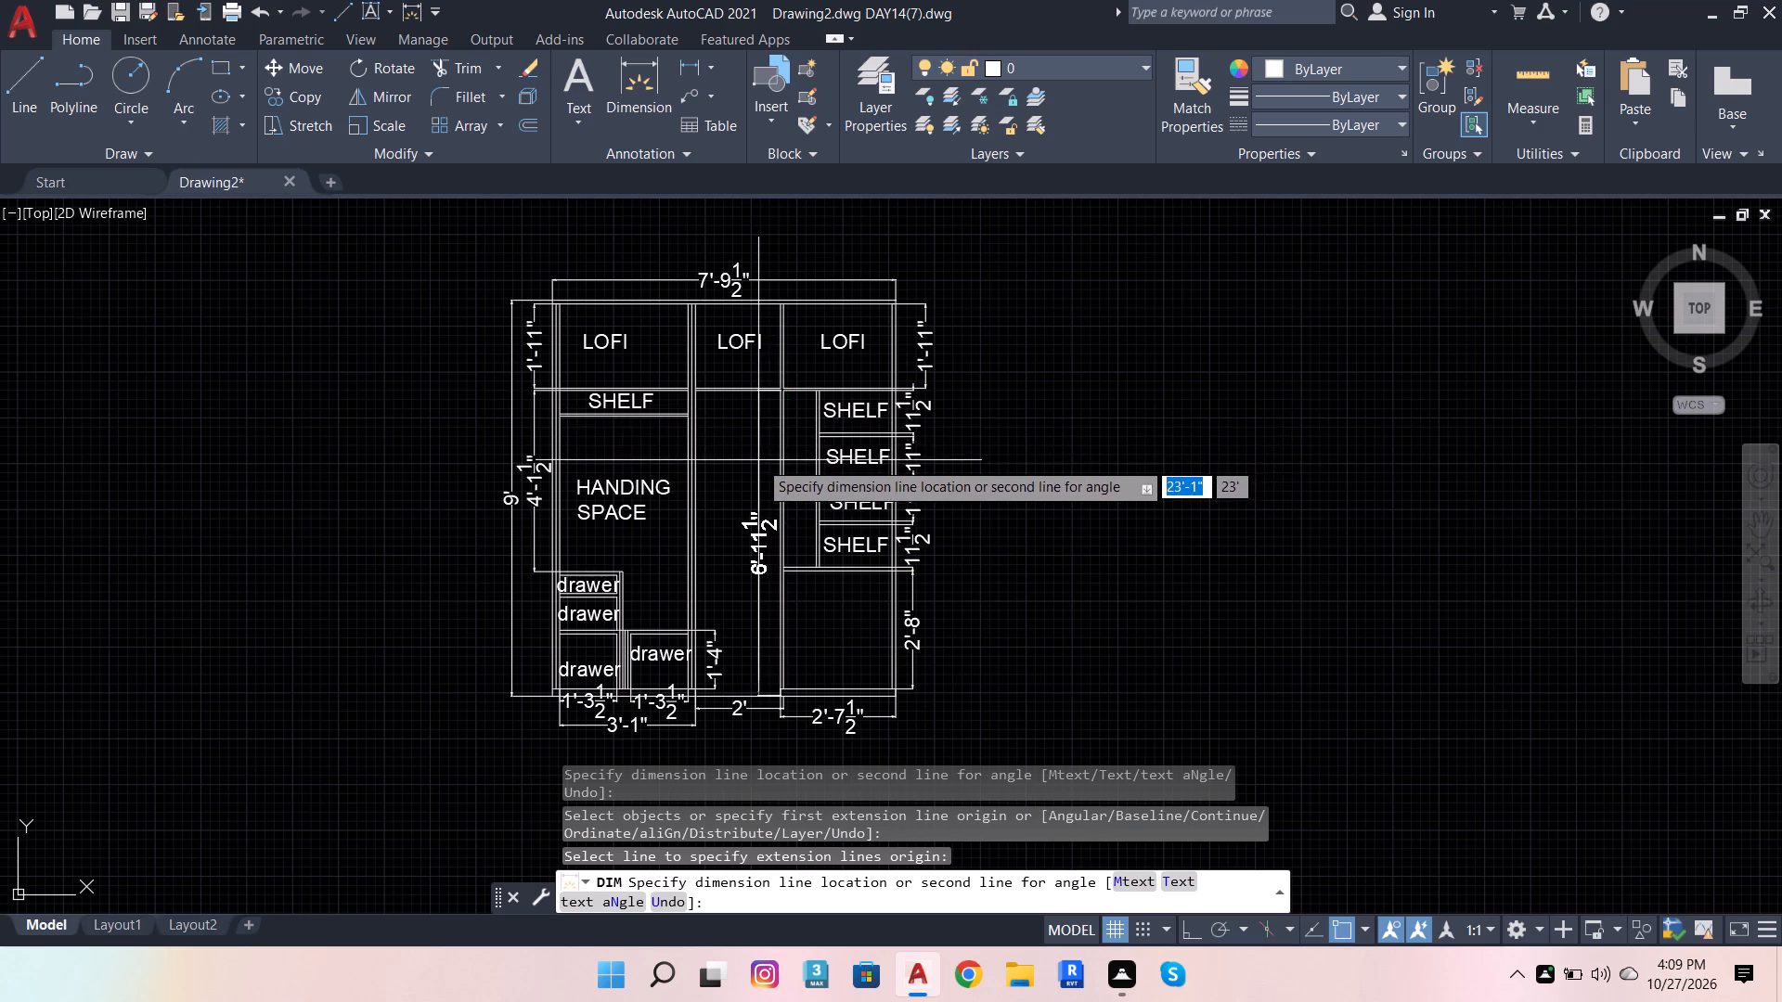
pyautogui.scroll(1, 758, 460)
pyautogui.click(738, 480)
# Dimension the inner height and width of the open compartment below the shelves in the right bay, placing both dimensions inside it.
pyautogui.scroll(-1, 789, 455)
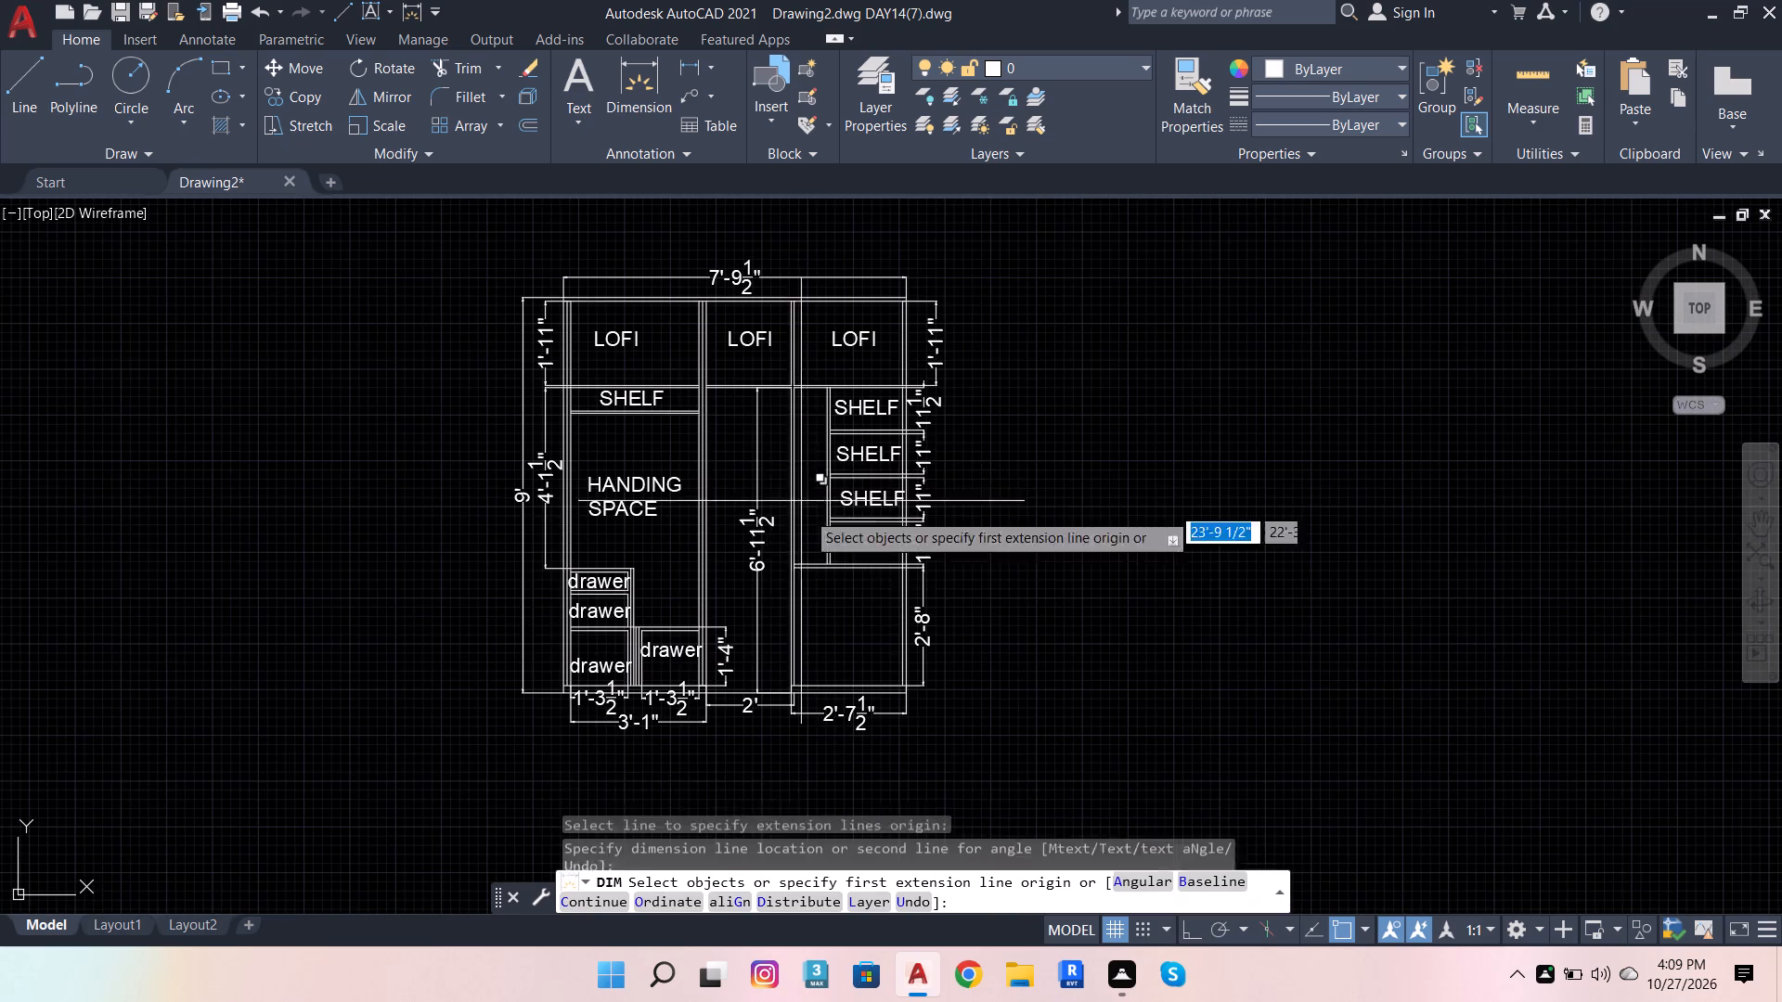
pyautogui.scroll(2, 826, 631)
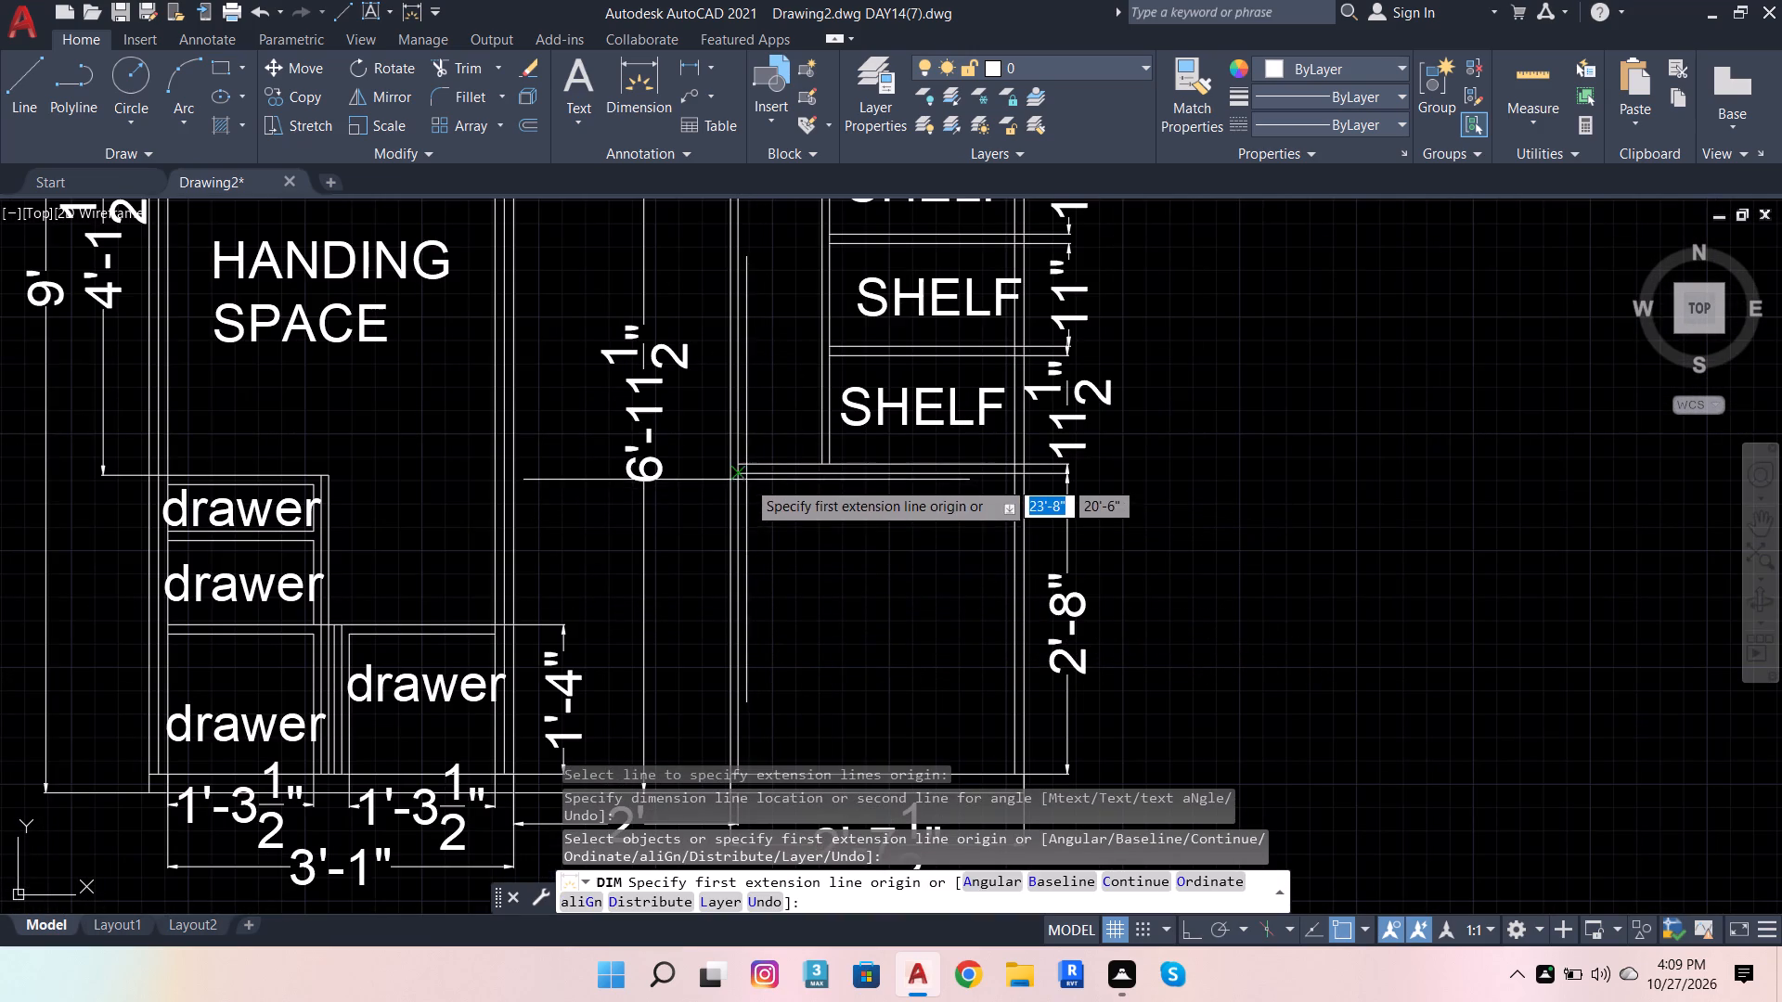
pyautogui.click(742, 473)
pyautogui.scroll(-2, 752, 518)
pyautogui.scroll(2, 746, 627)
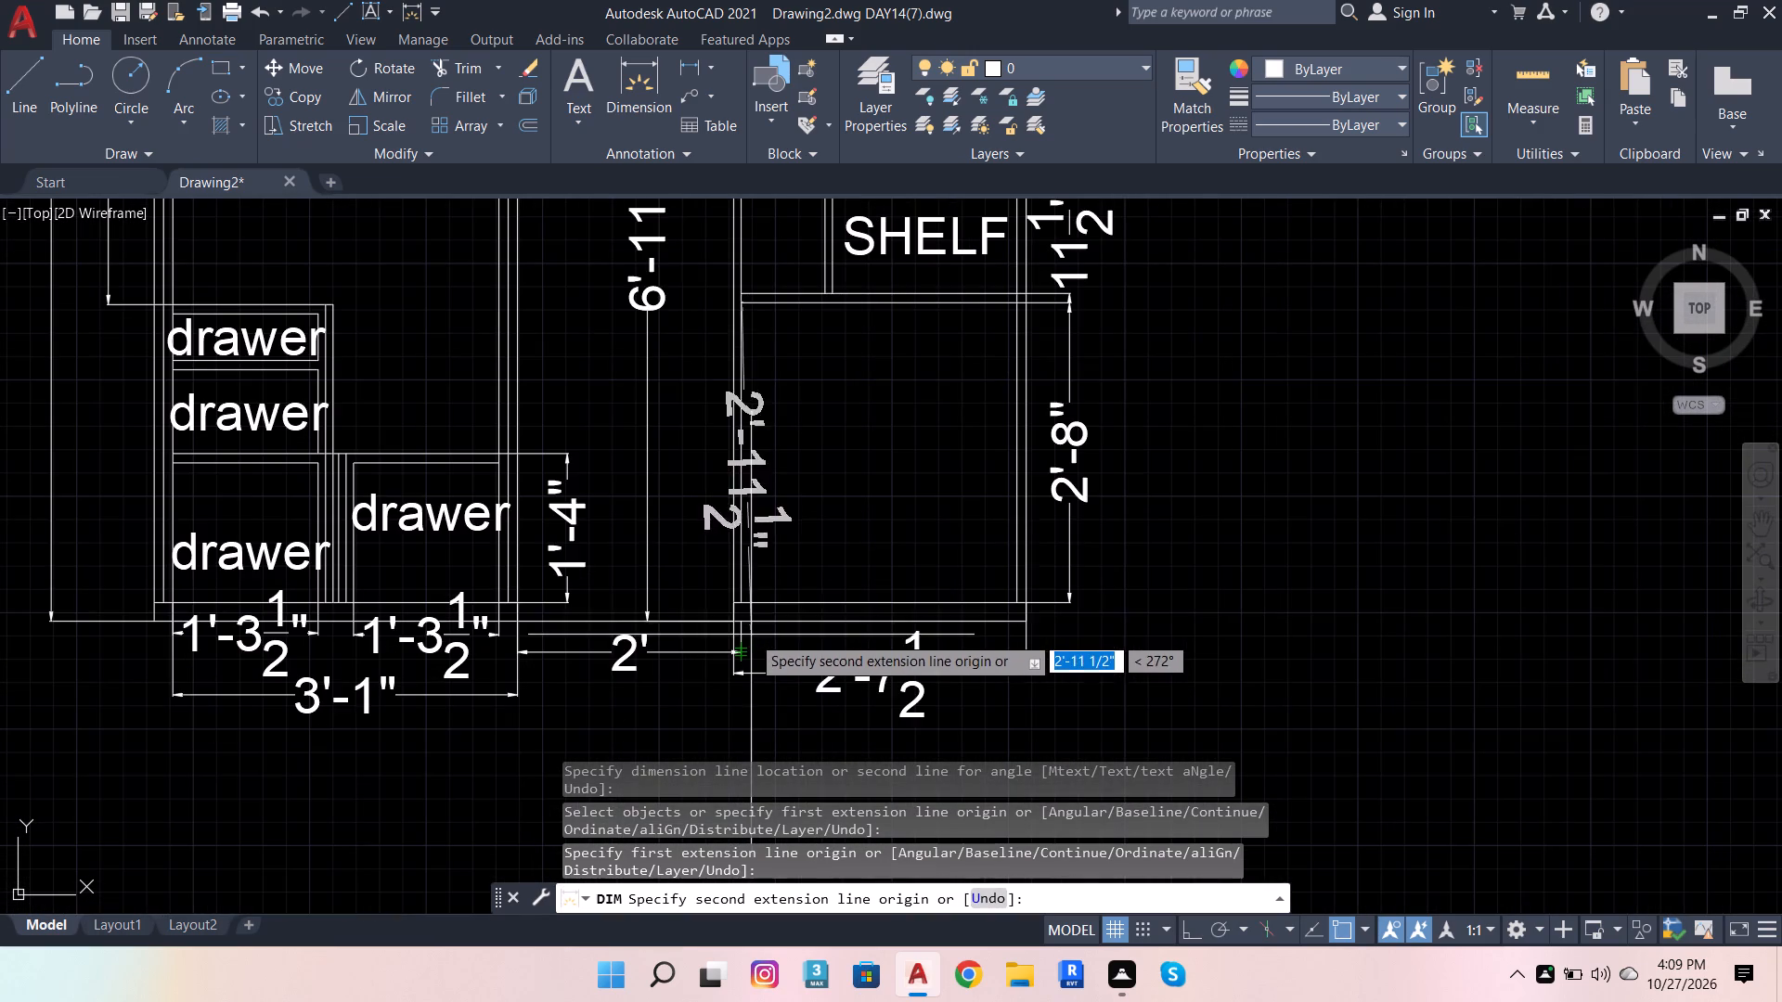
pyautogui.click(739, 601)
pyautogui.click(787, 549)
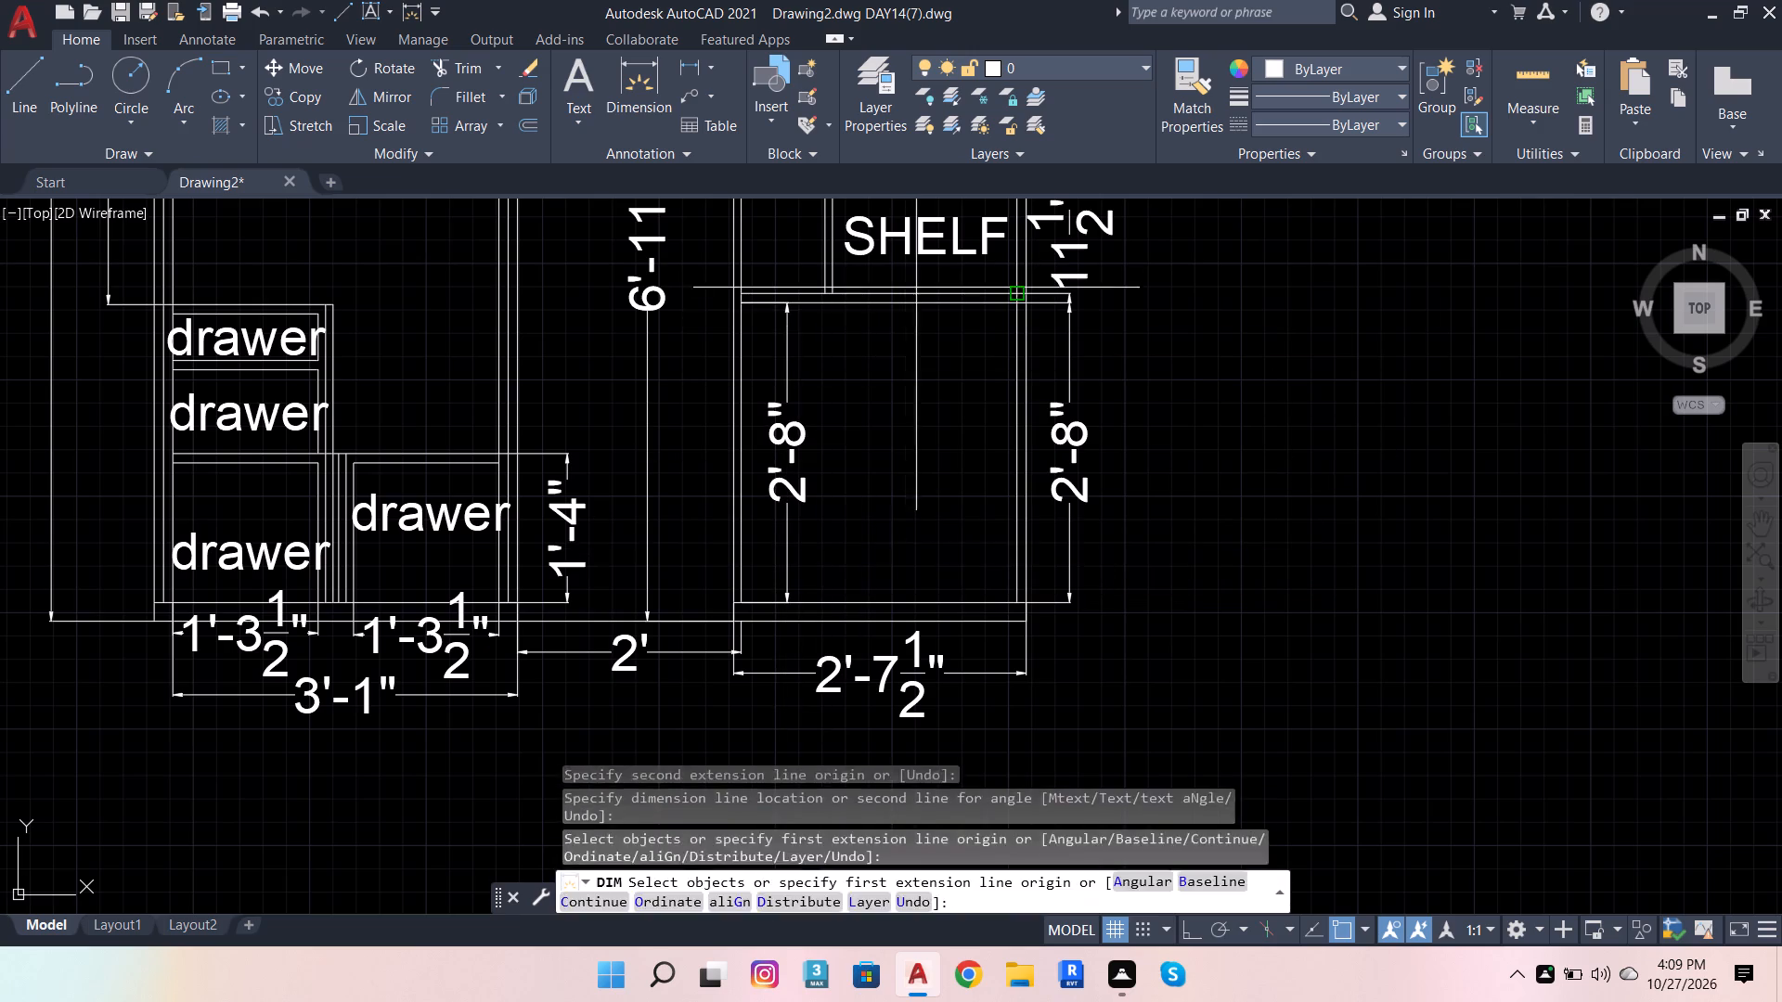
pyautogui.click(909, 306)
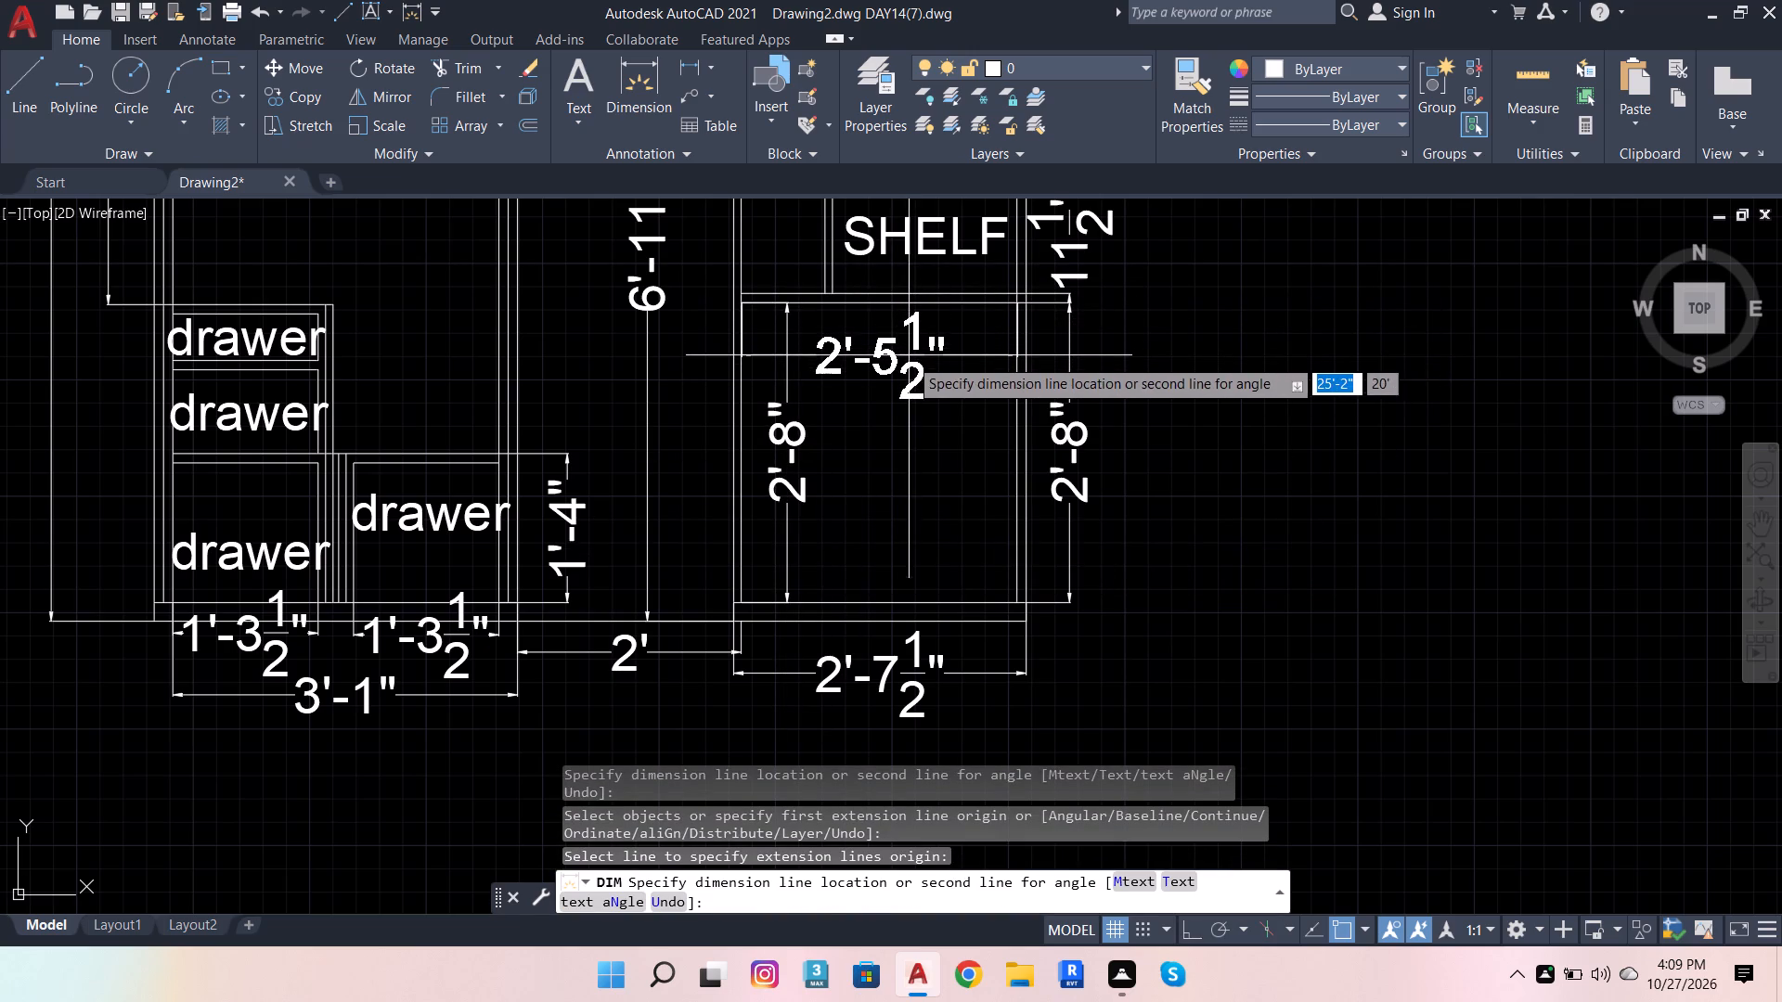
pyautogui.click(908, 359)
# Dimension the inner width of the middle bay just below its loft, placing the dimension inside the bay.
pyautogui.scroll(-2, 1047, 533)
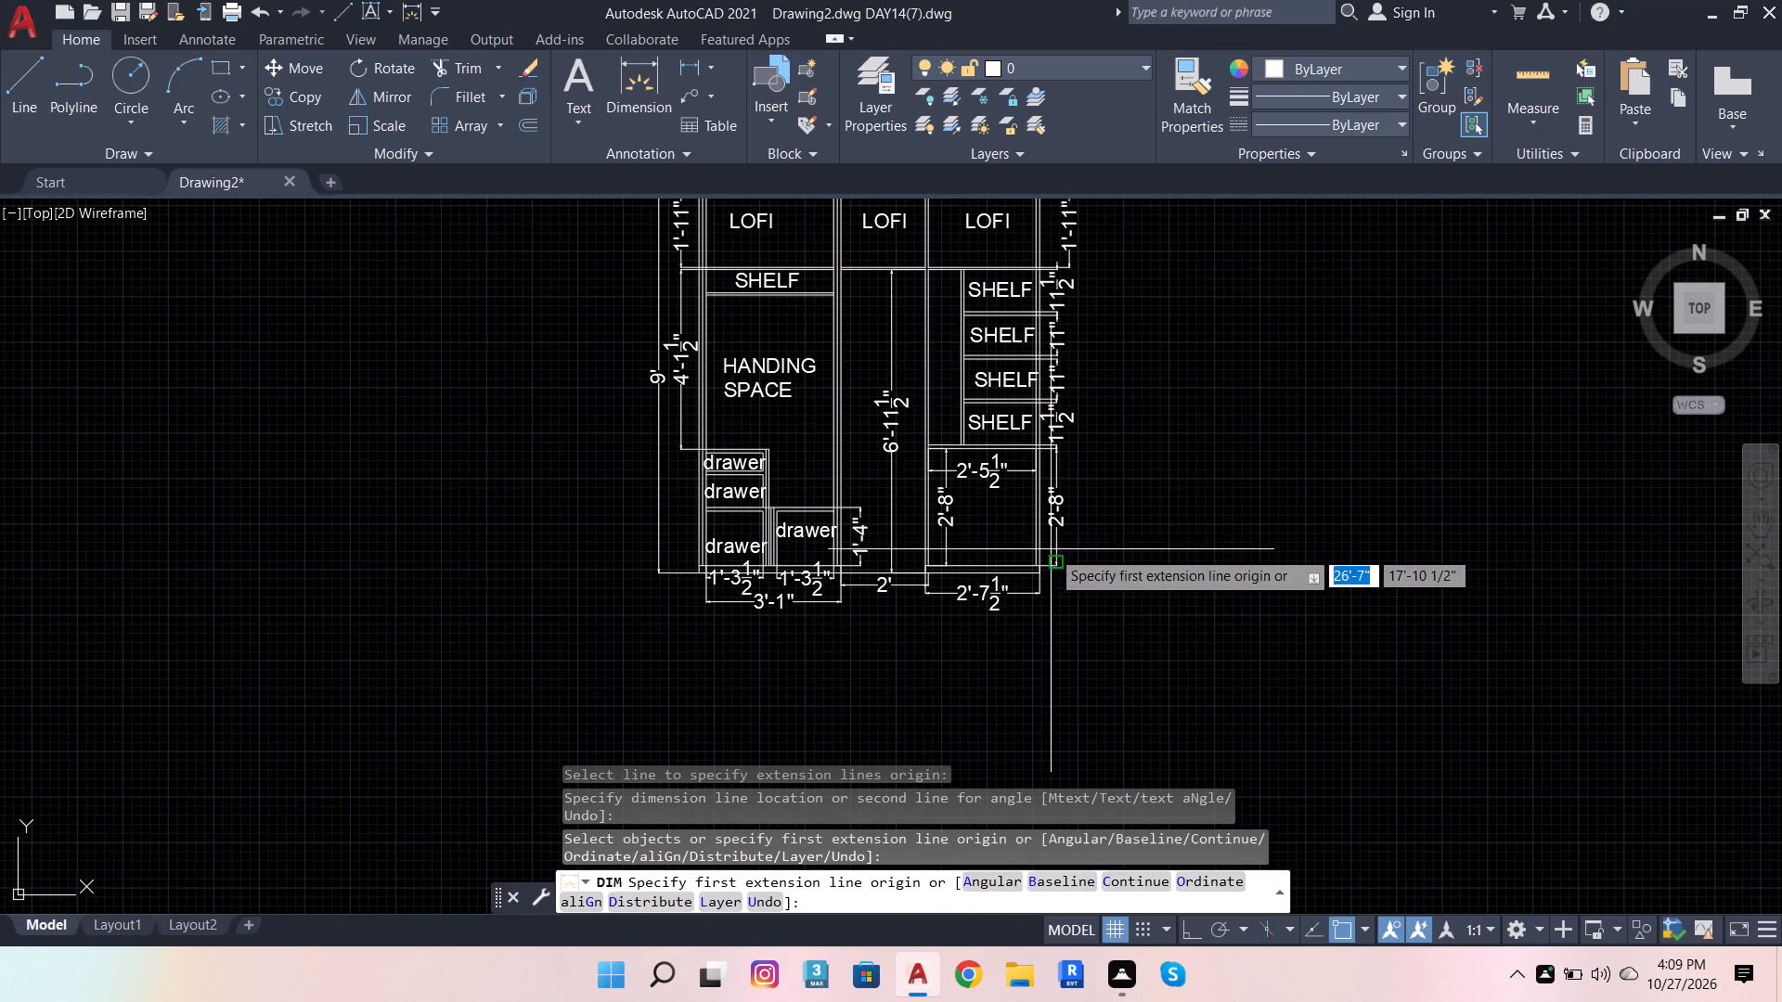
pyautogui.scroll(-1, 1040, 531)
pyautogui.scroll(3, 961, 379)
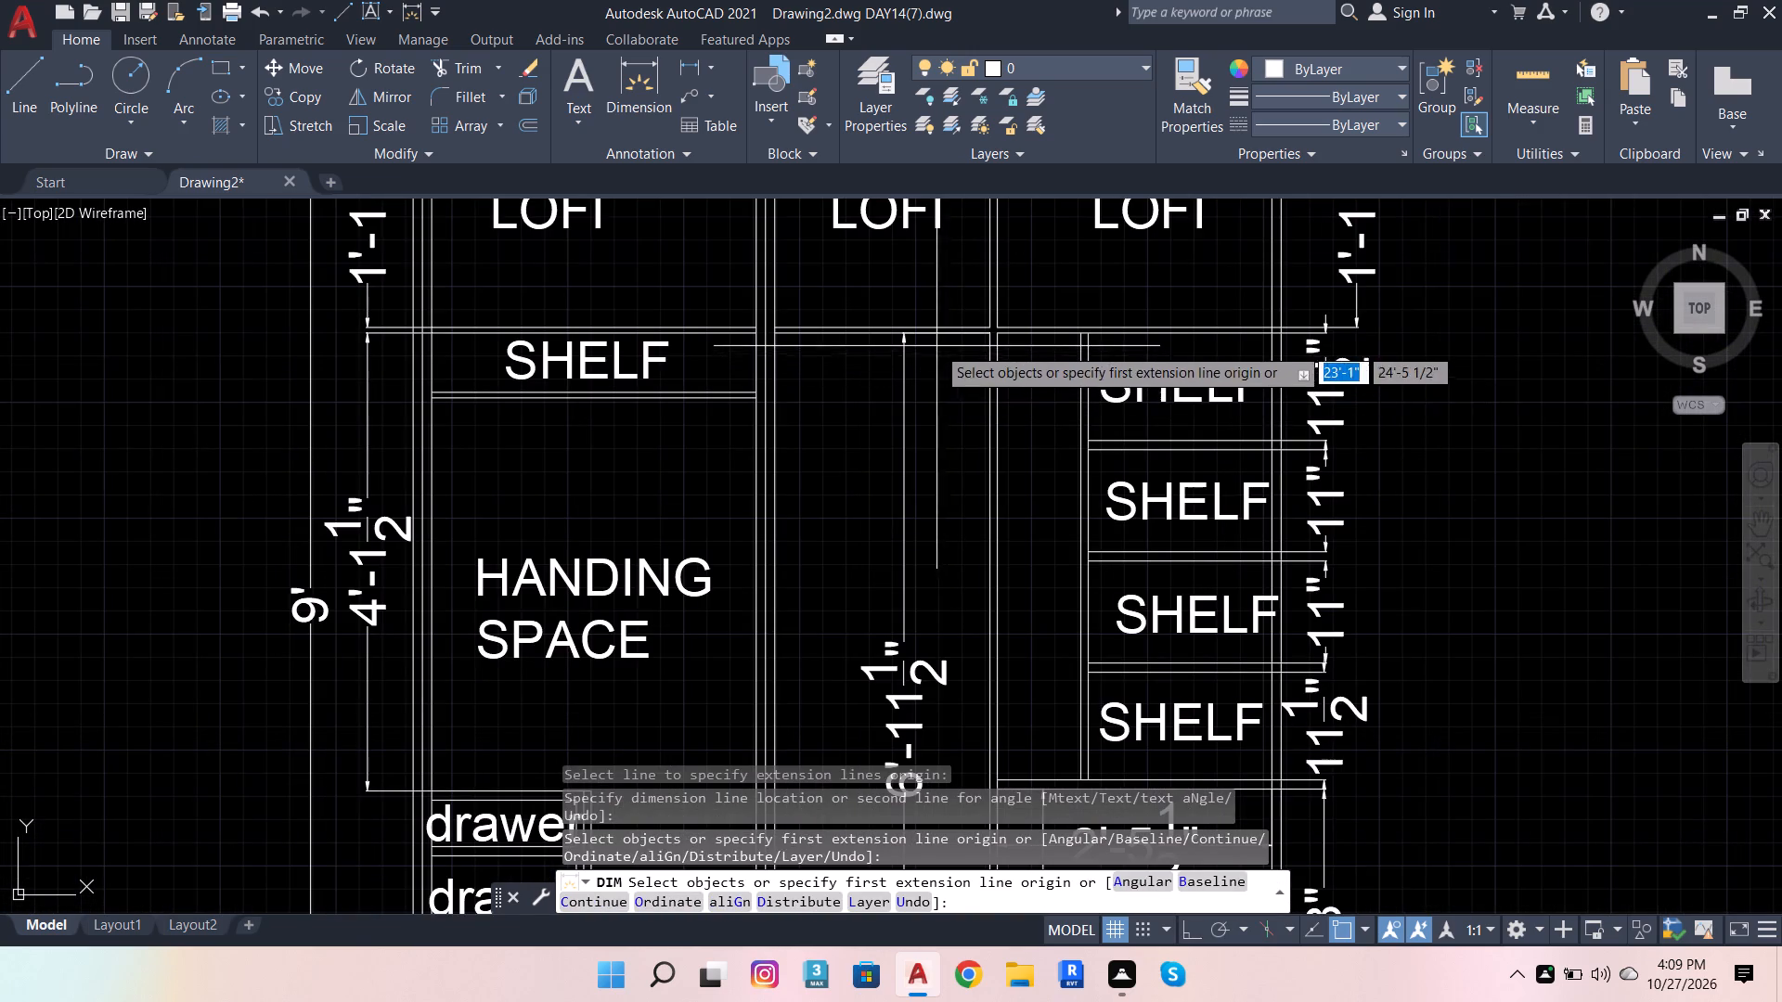
pyautogui.scroll(2, 936, 346)
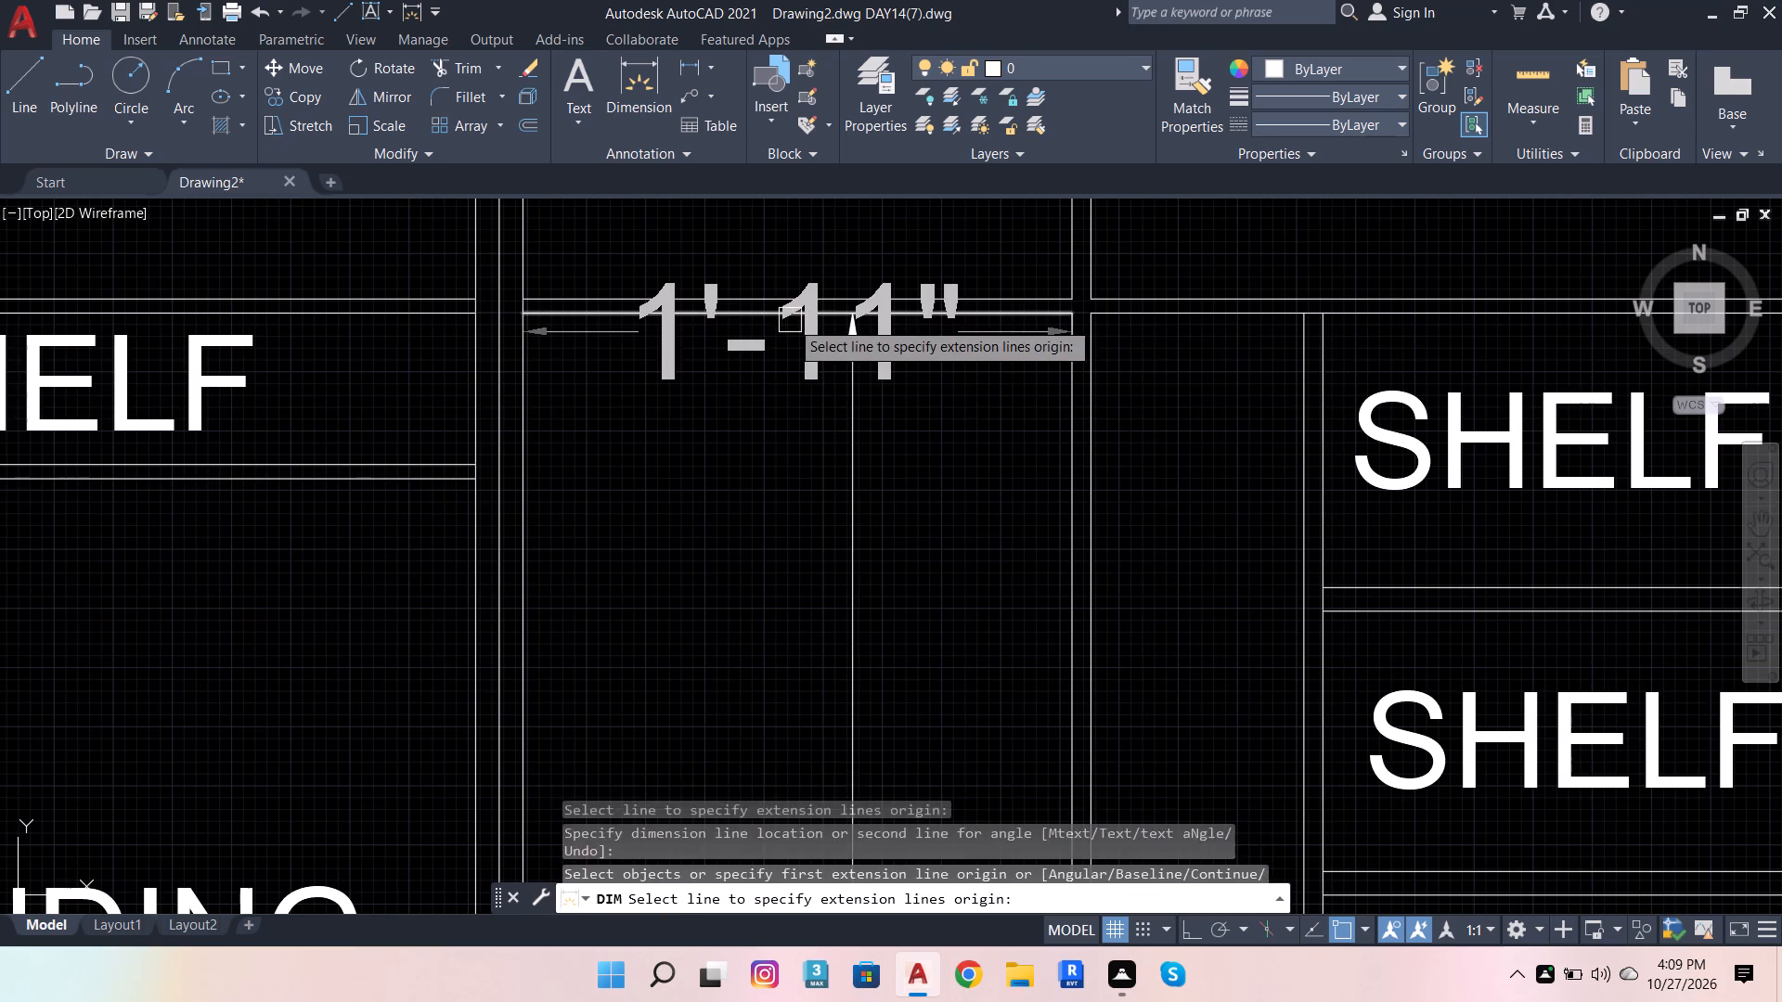
pyautogui.click(786, 320)
pyautogui.click(771, 455)
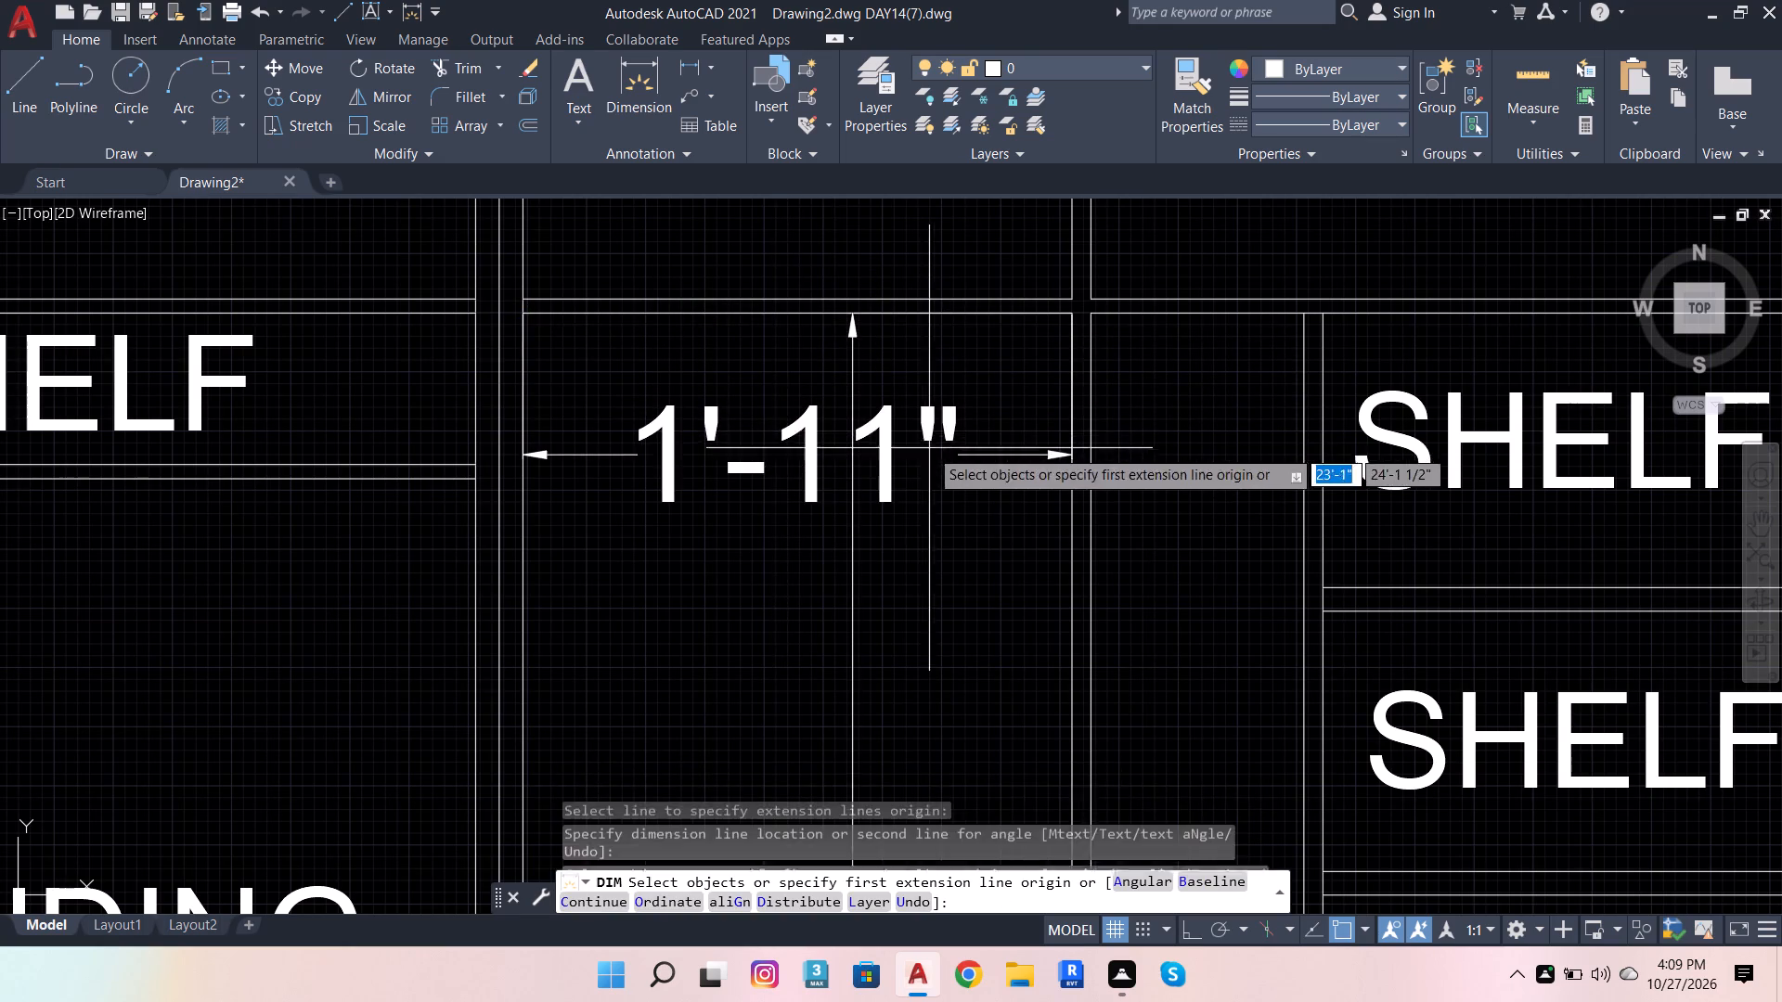
# Dimension the width of the narrow space beside the shelves in the right bay, placing it just above the space, and end dimensioning.
pyautogui.scroll(-3, 954, 511)
pyautogui.scroll(3, 1015, 493)
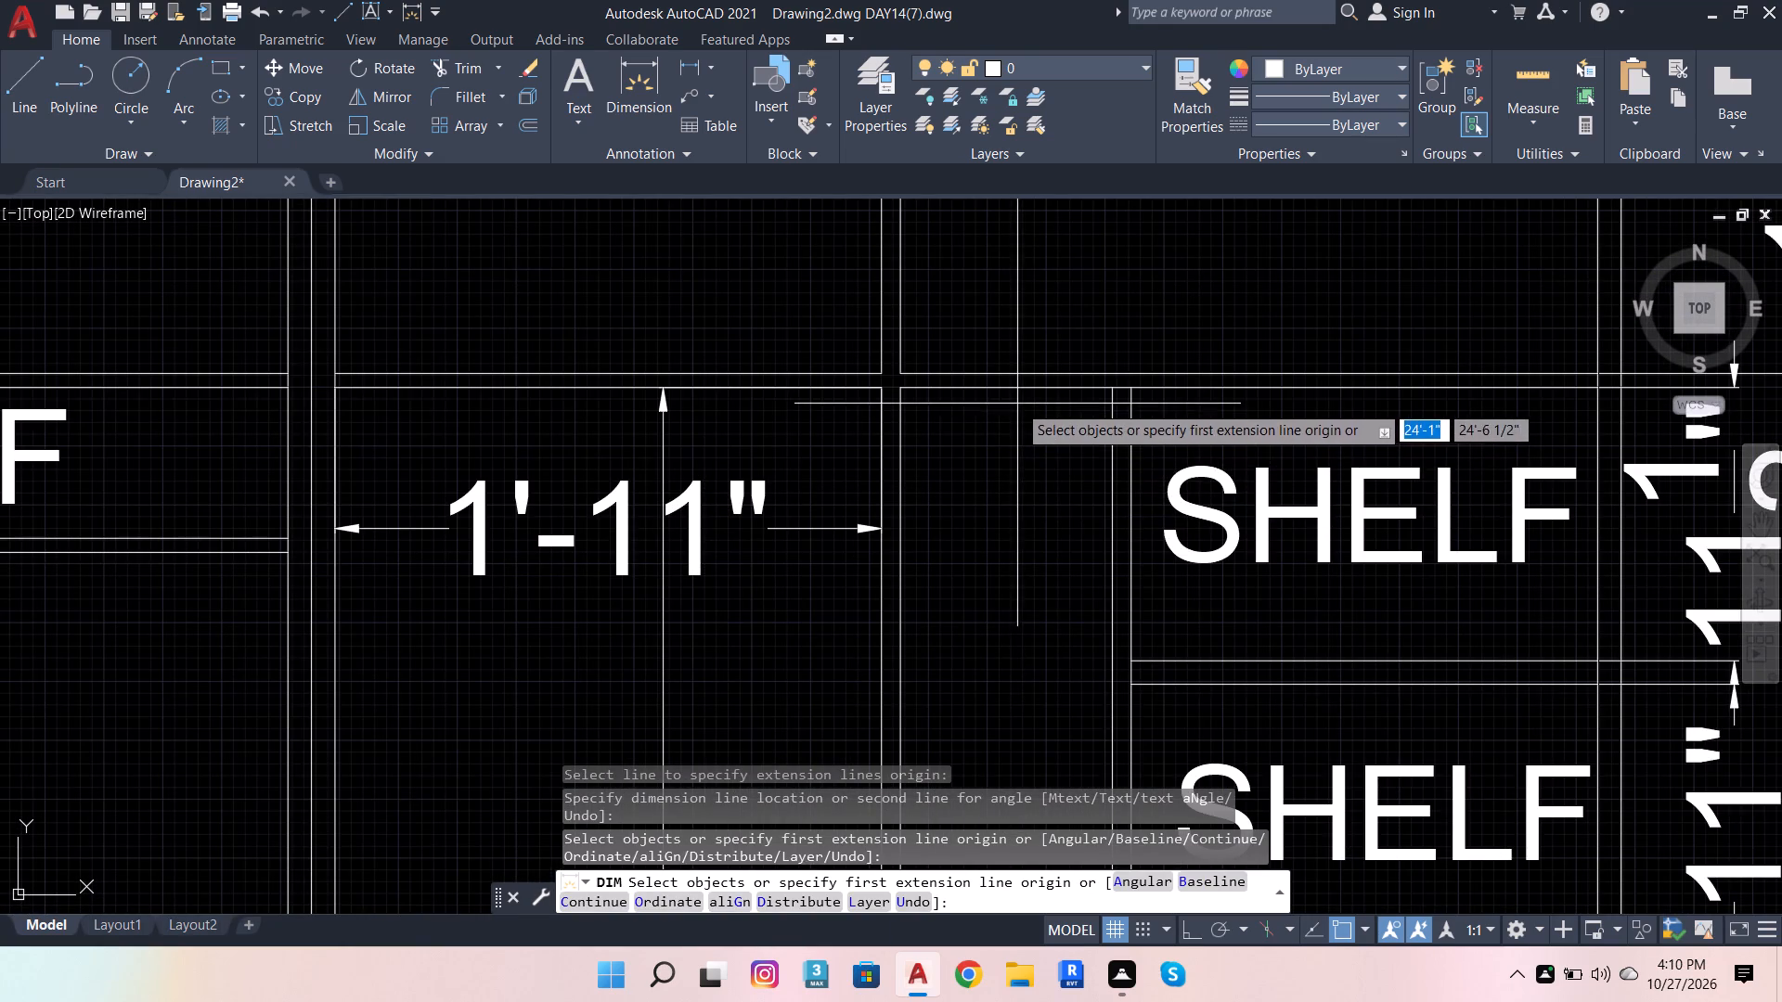
pyautogui.click(1021, 394)
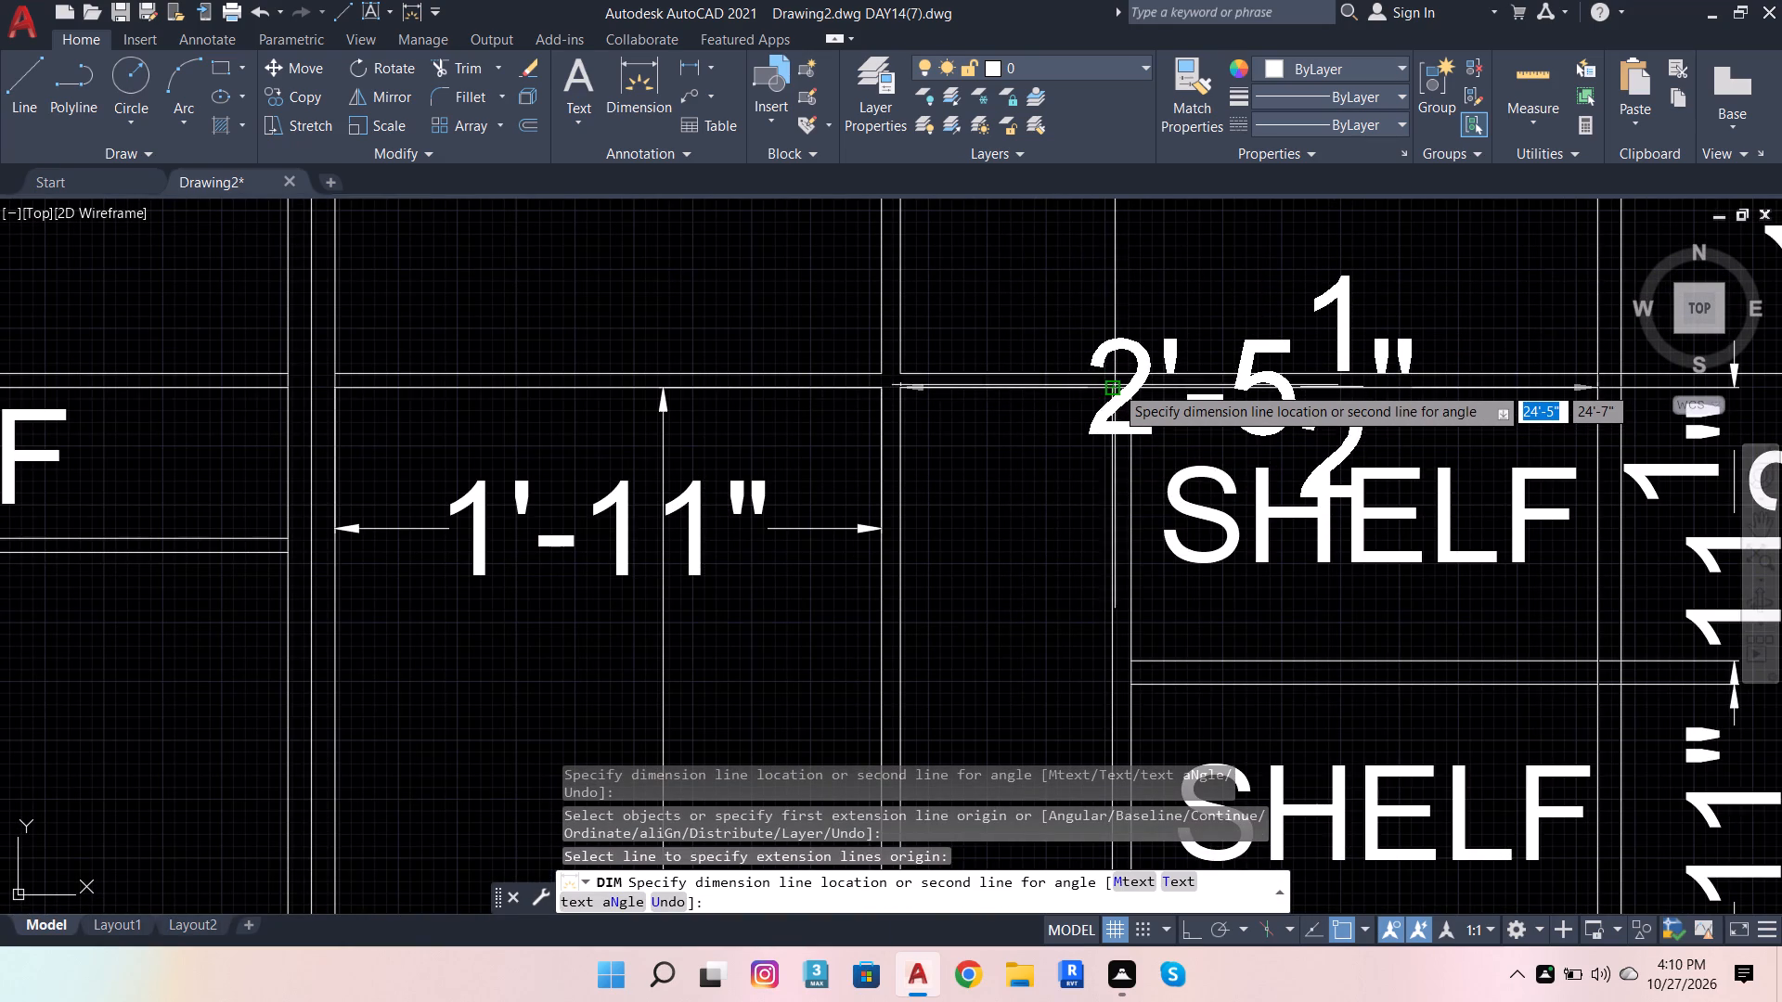
pyautogui.press('Escape')
pyautogui.press('space')
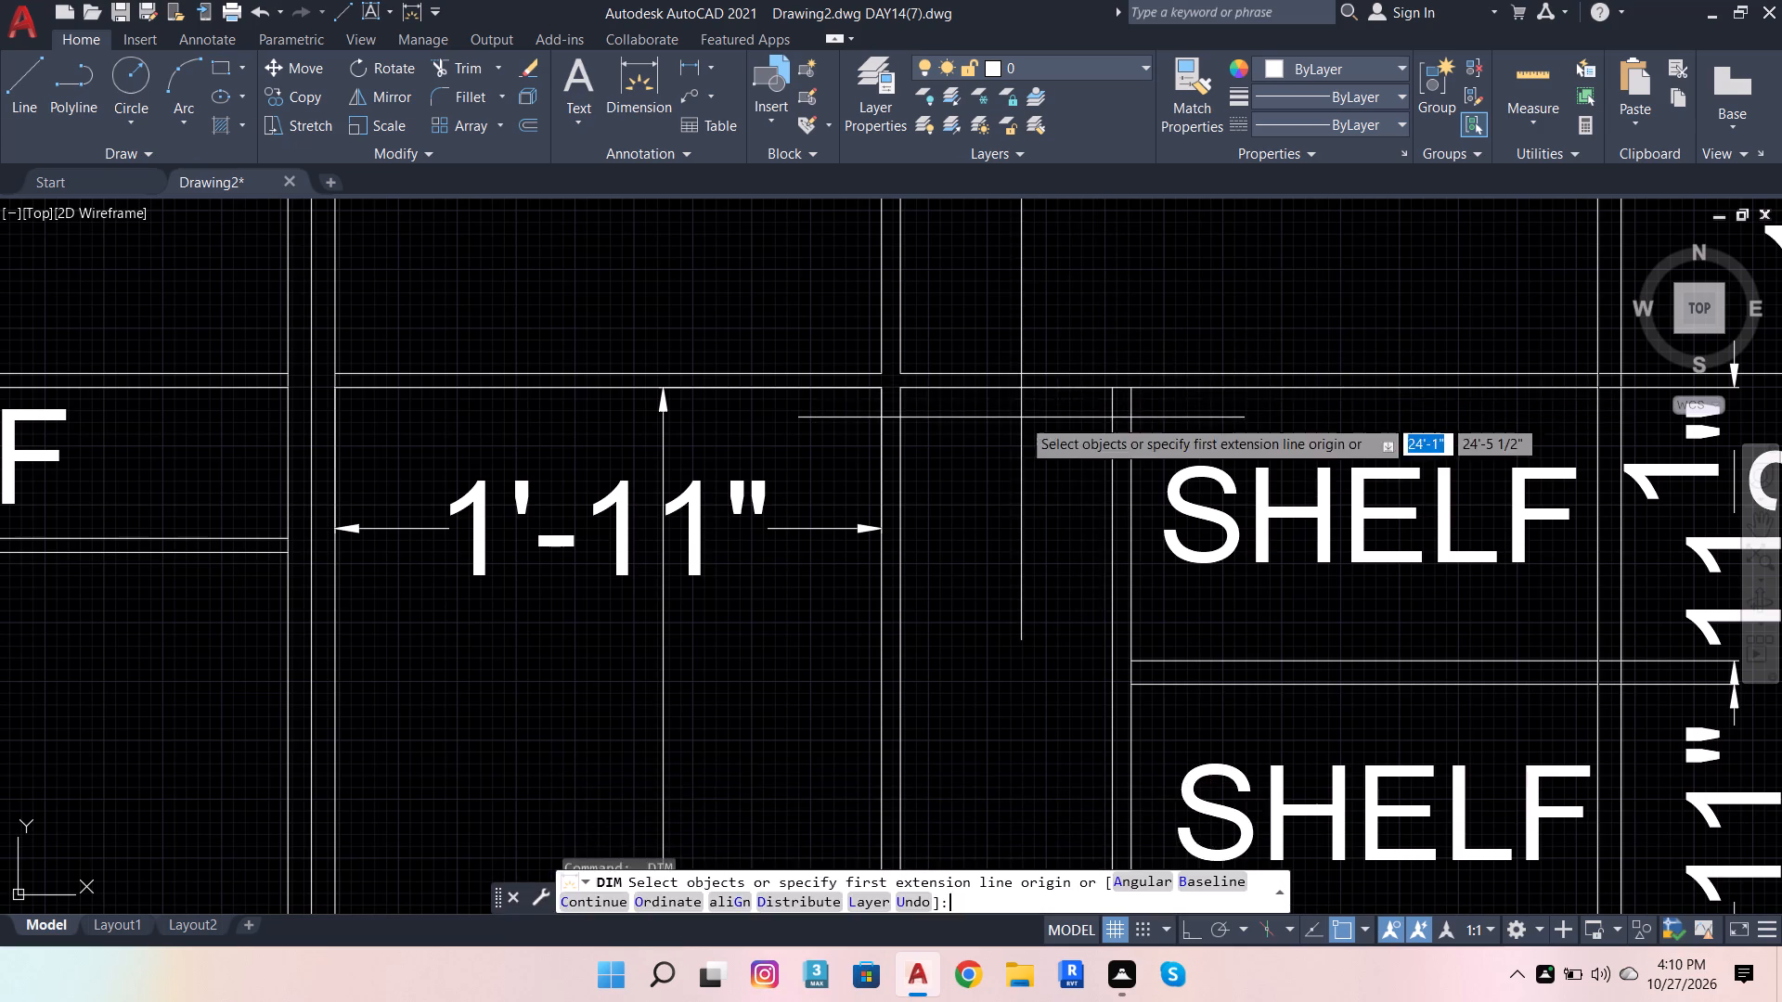
pyautogui.click(904, 391)
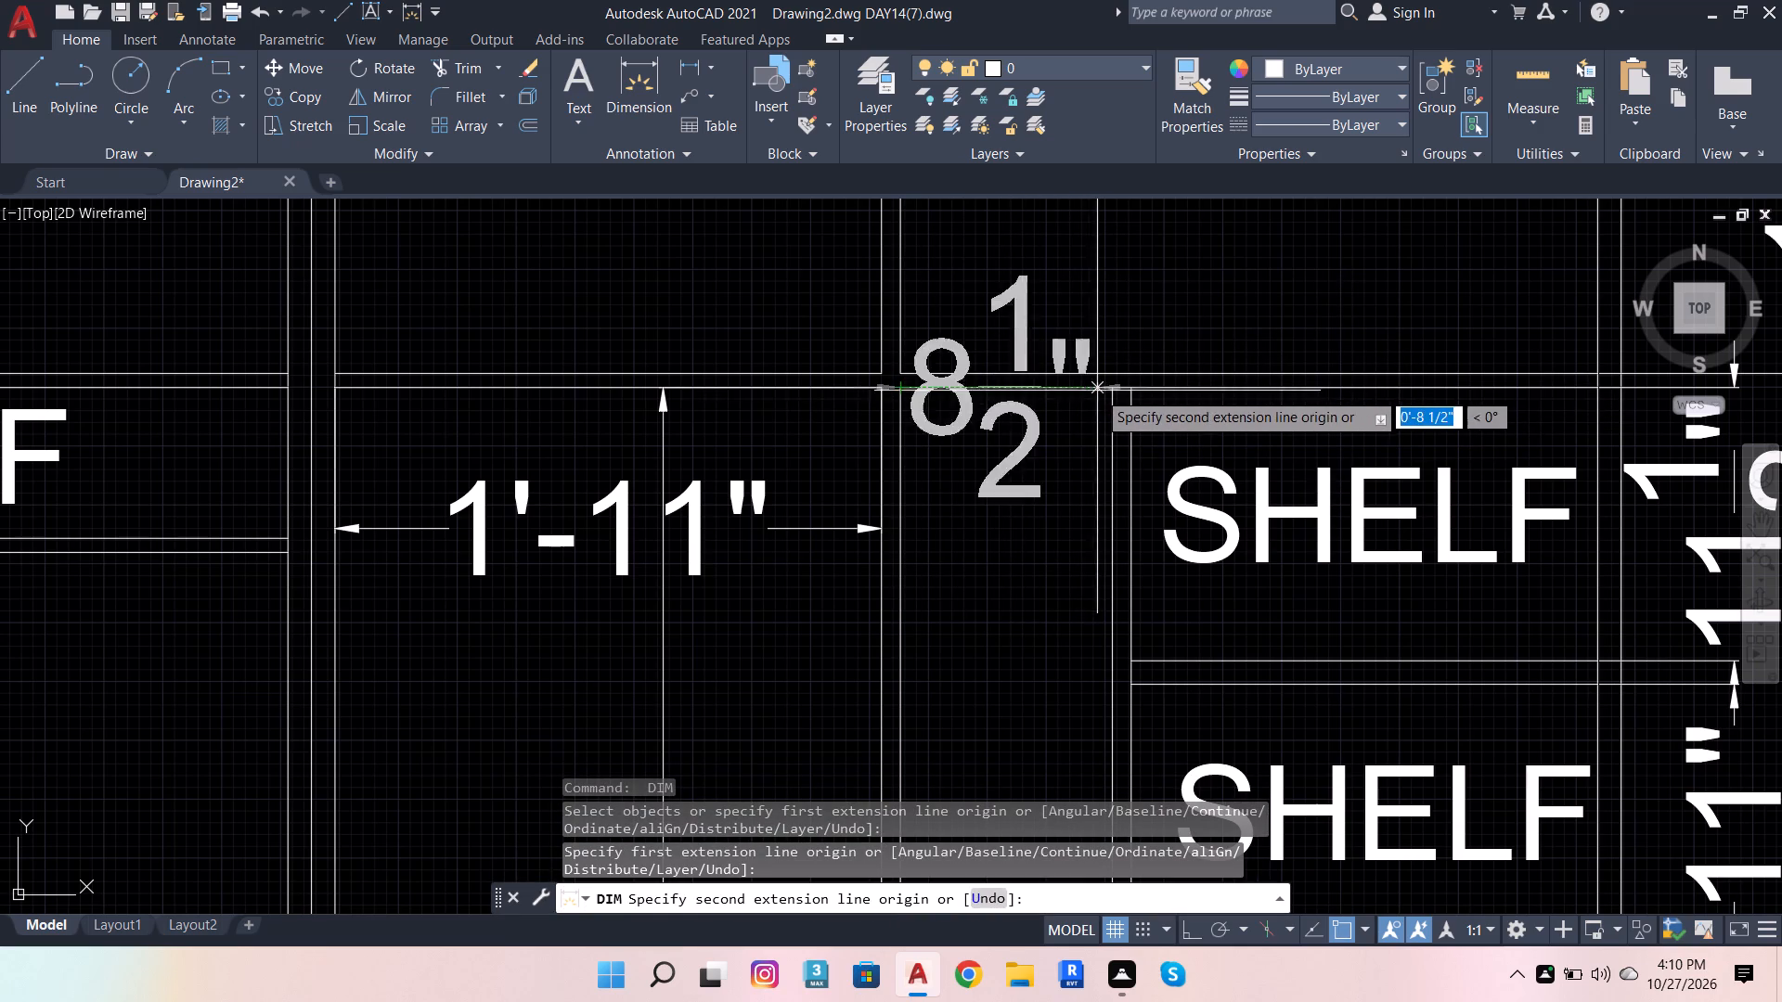
pyautogui.click(1111, 392)
pyautogui.click(1121, 301)
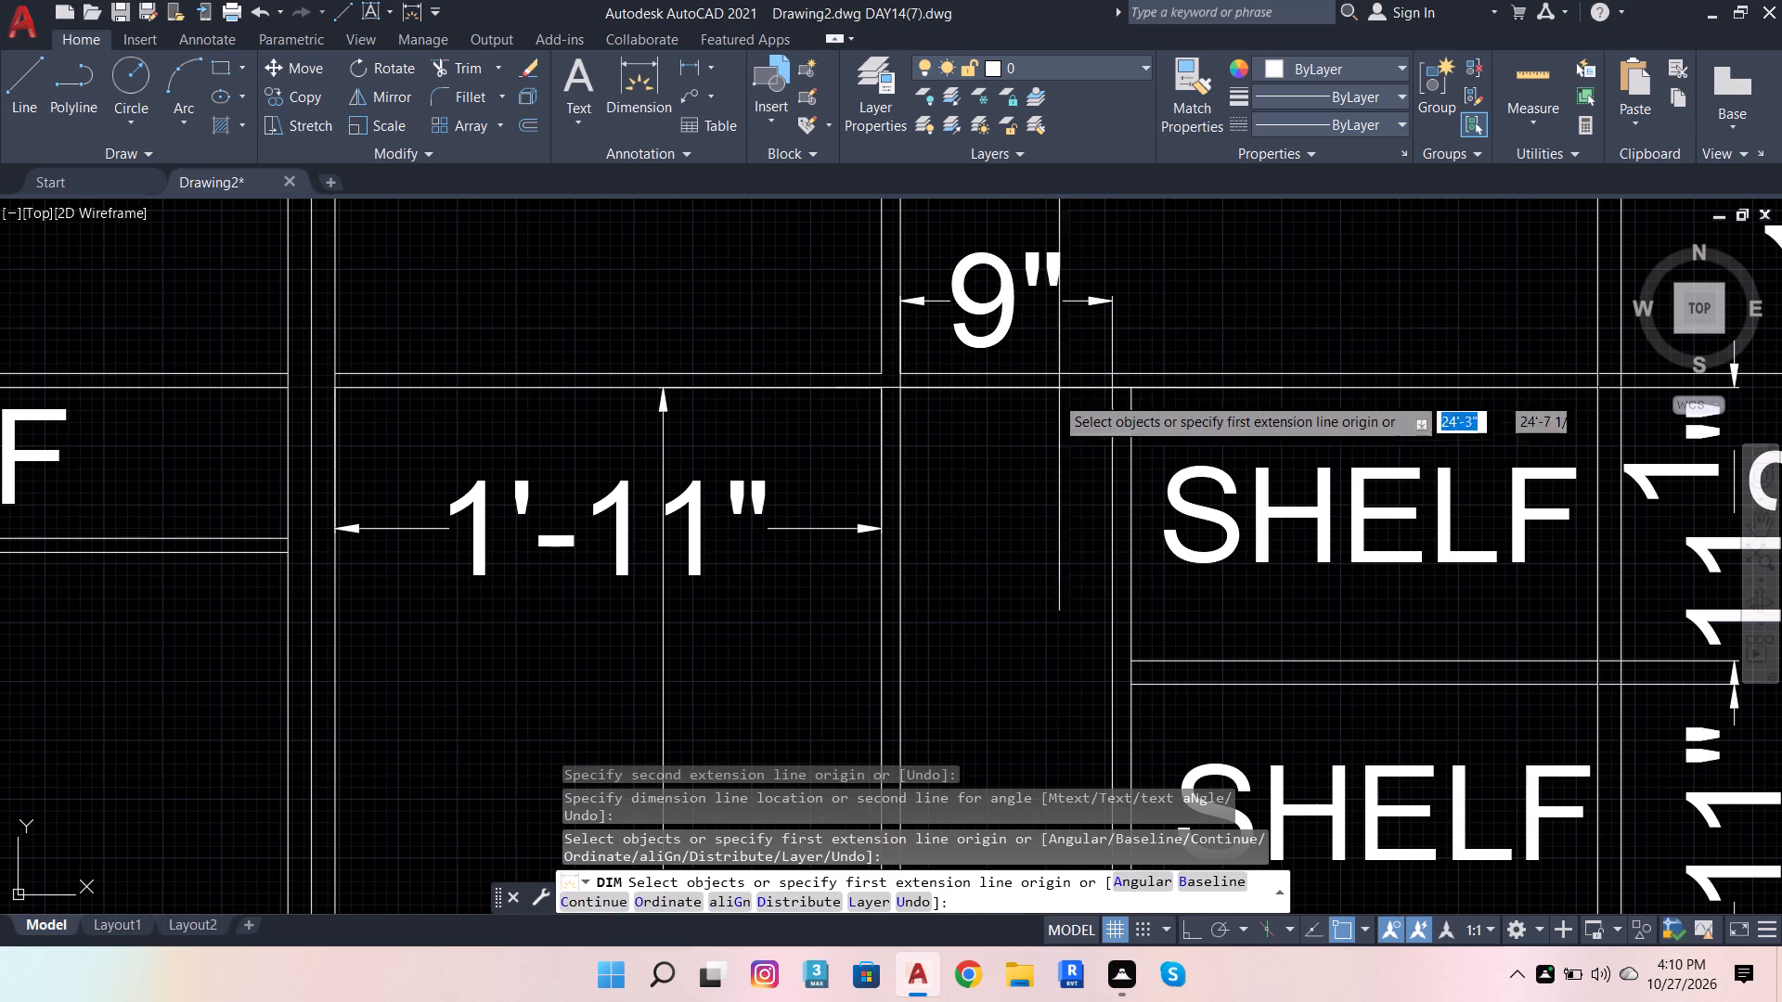
pyautogui.press('Escape')
pyautogui.press('Escape')
pyautogui.press('Escape')
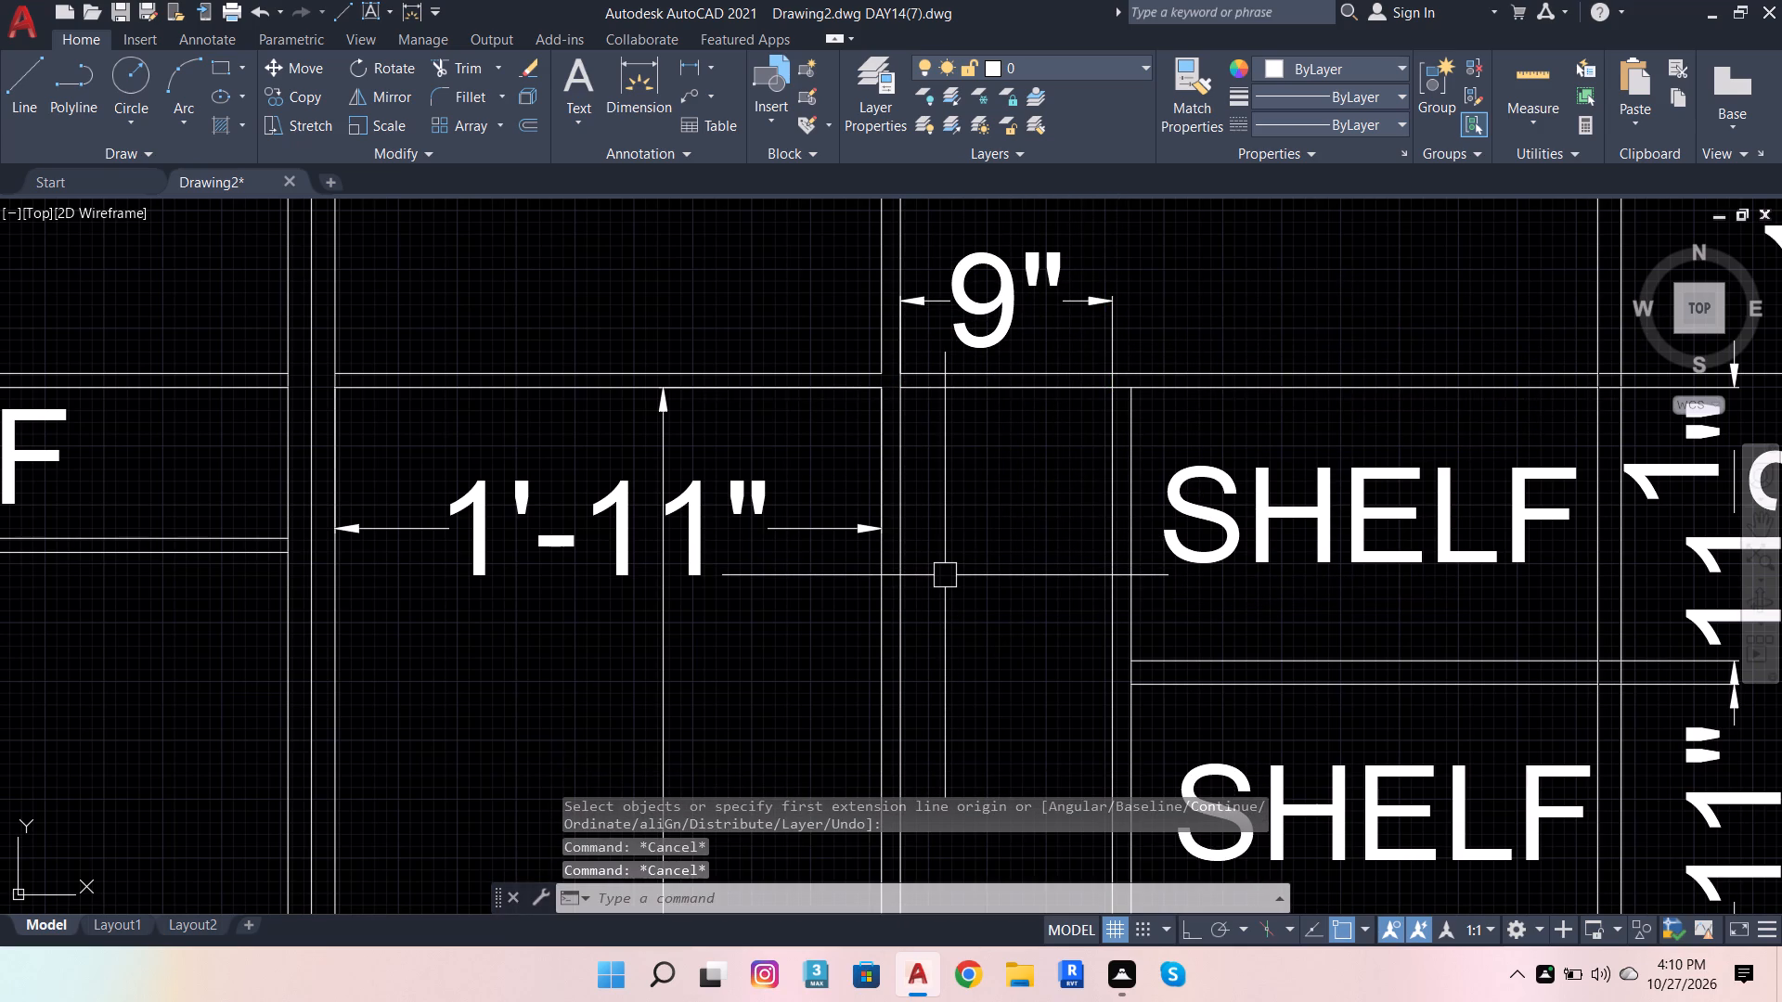
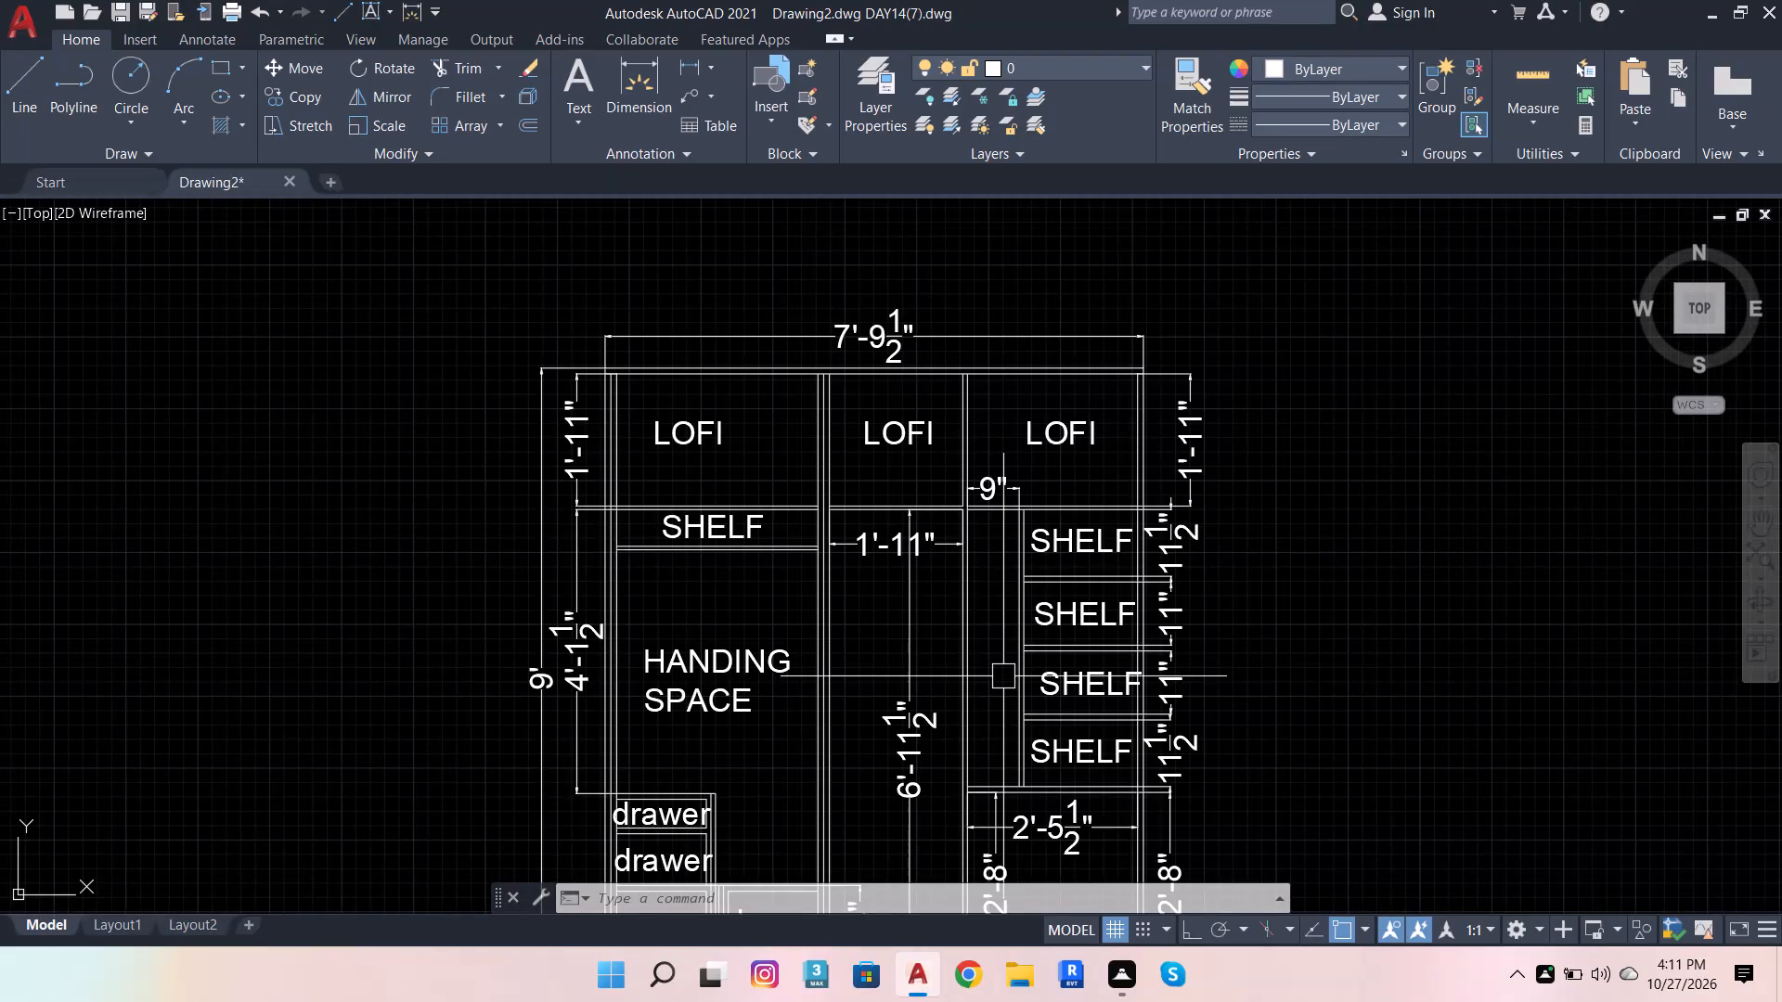
# Dimension the height of the narrow space beside the shelves in the right bay, placing the dimension inside the space.
pyautogui.scroll(1, 999, 687)
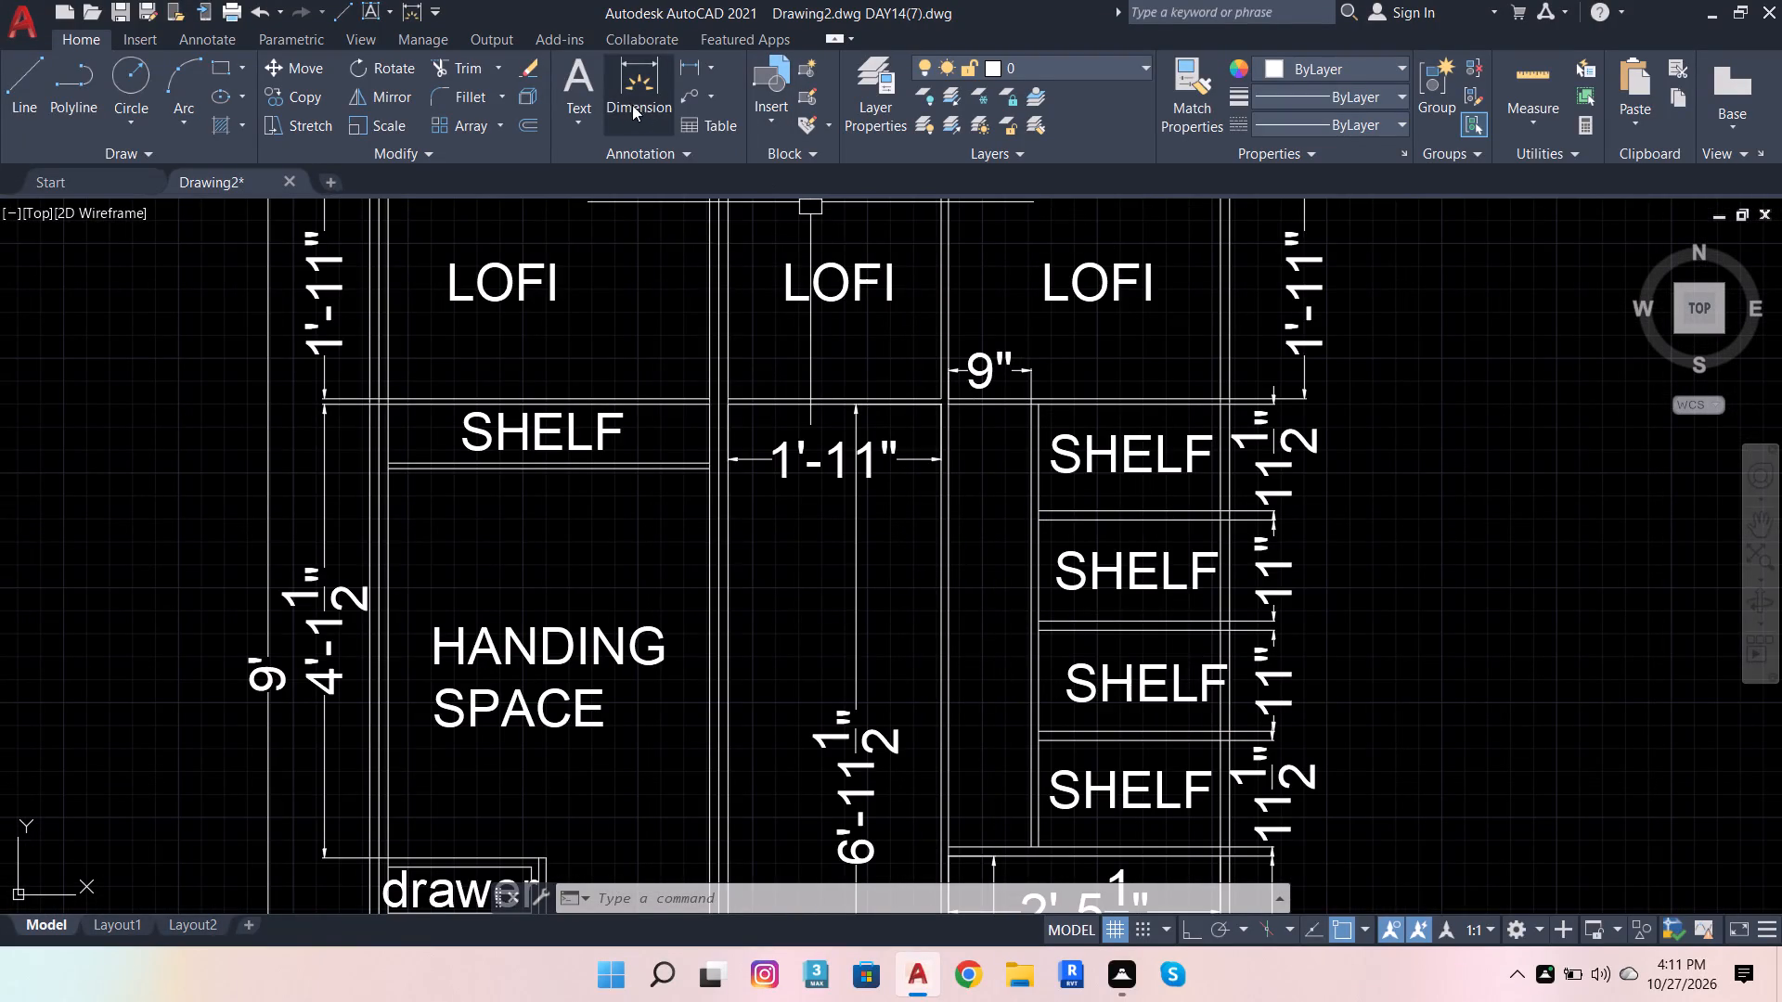
pyautogui.click(626, 96)
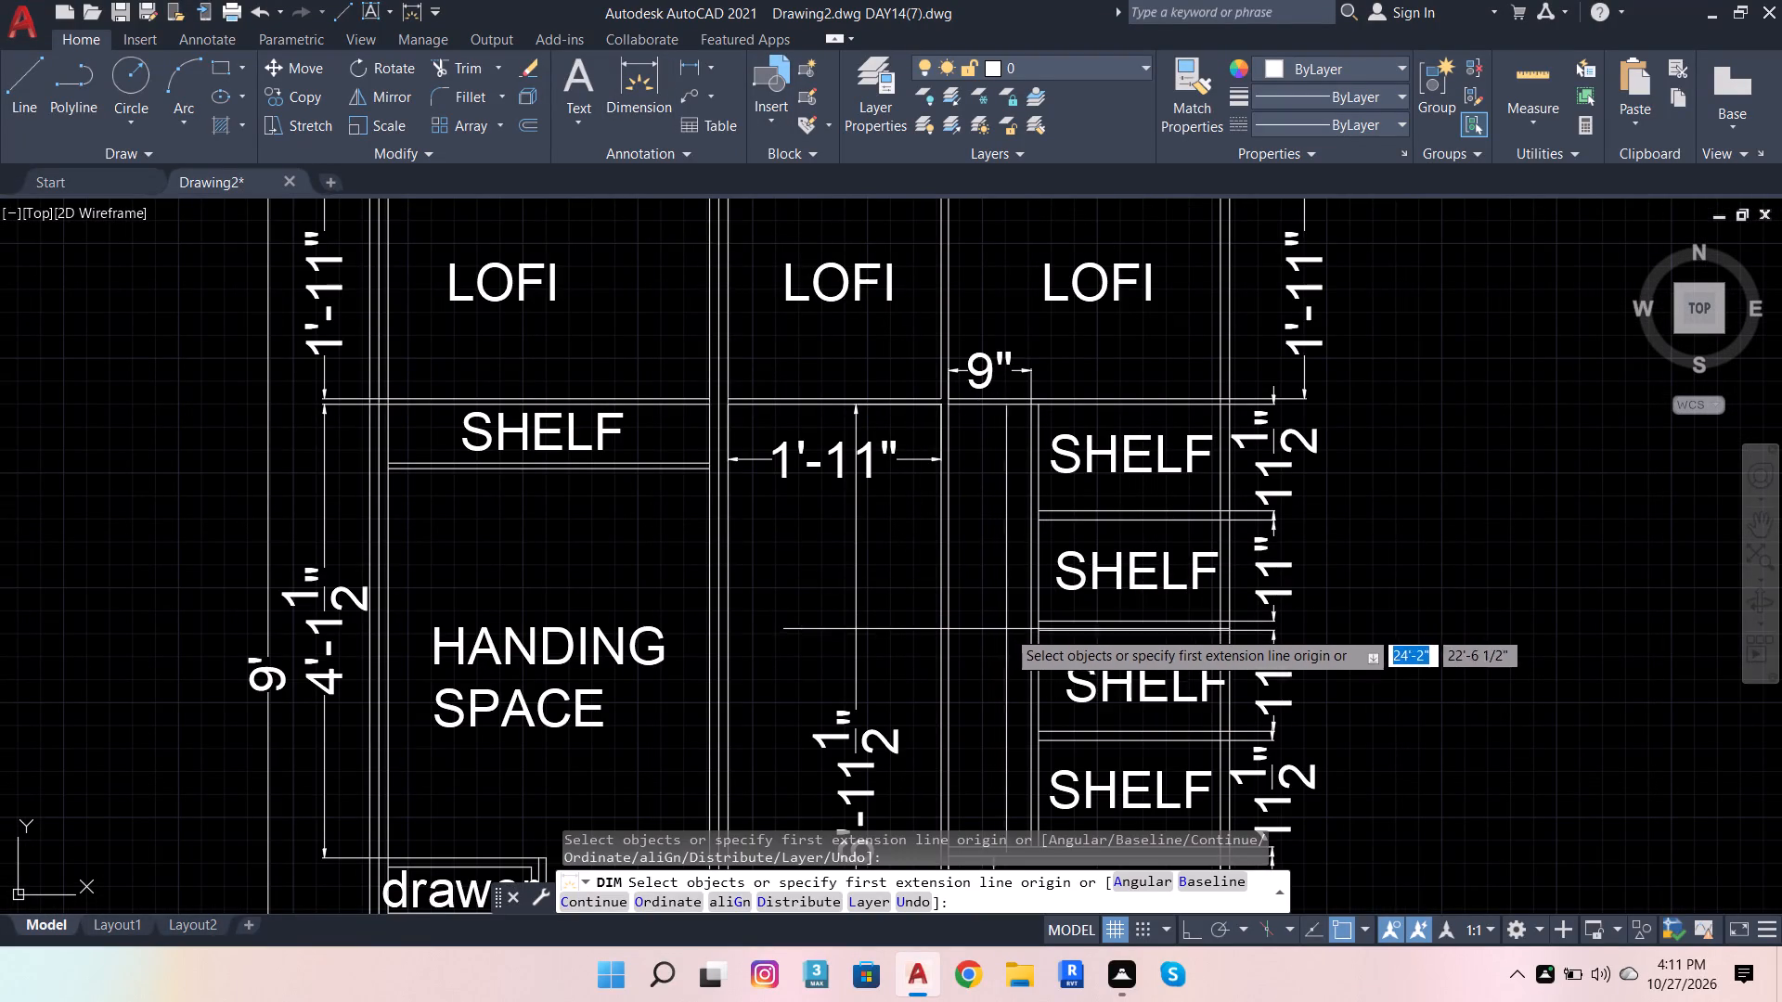
pyautogui.click(1025, 654)
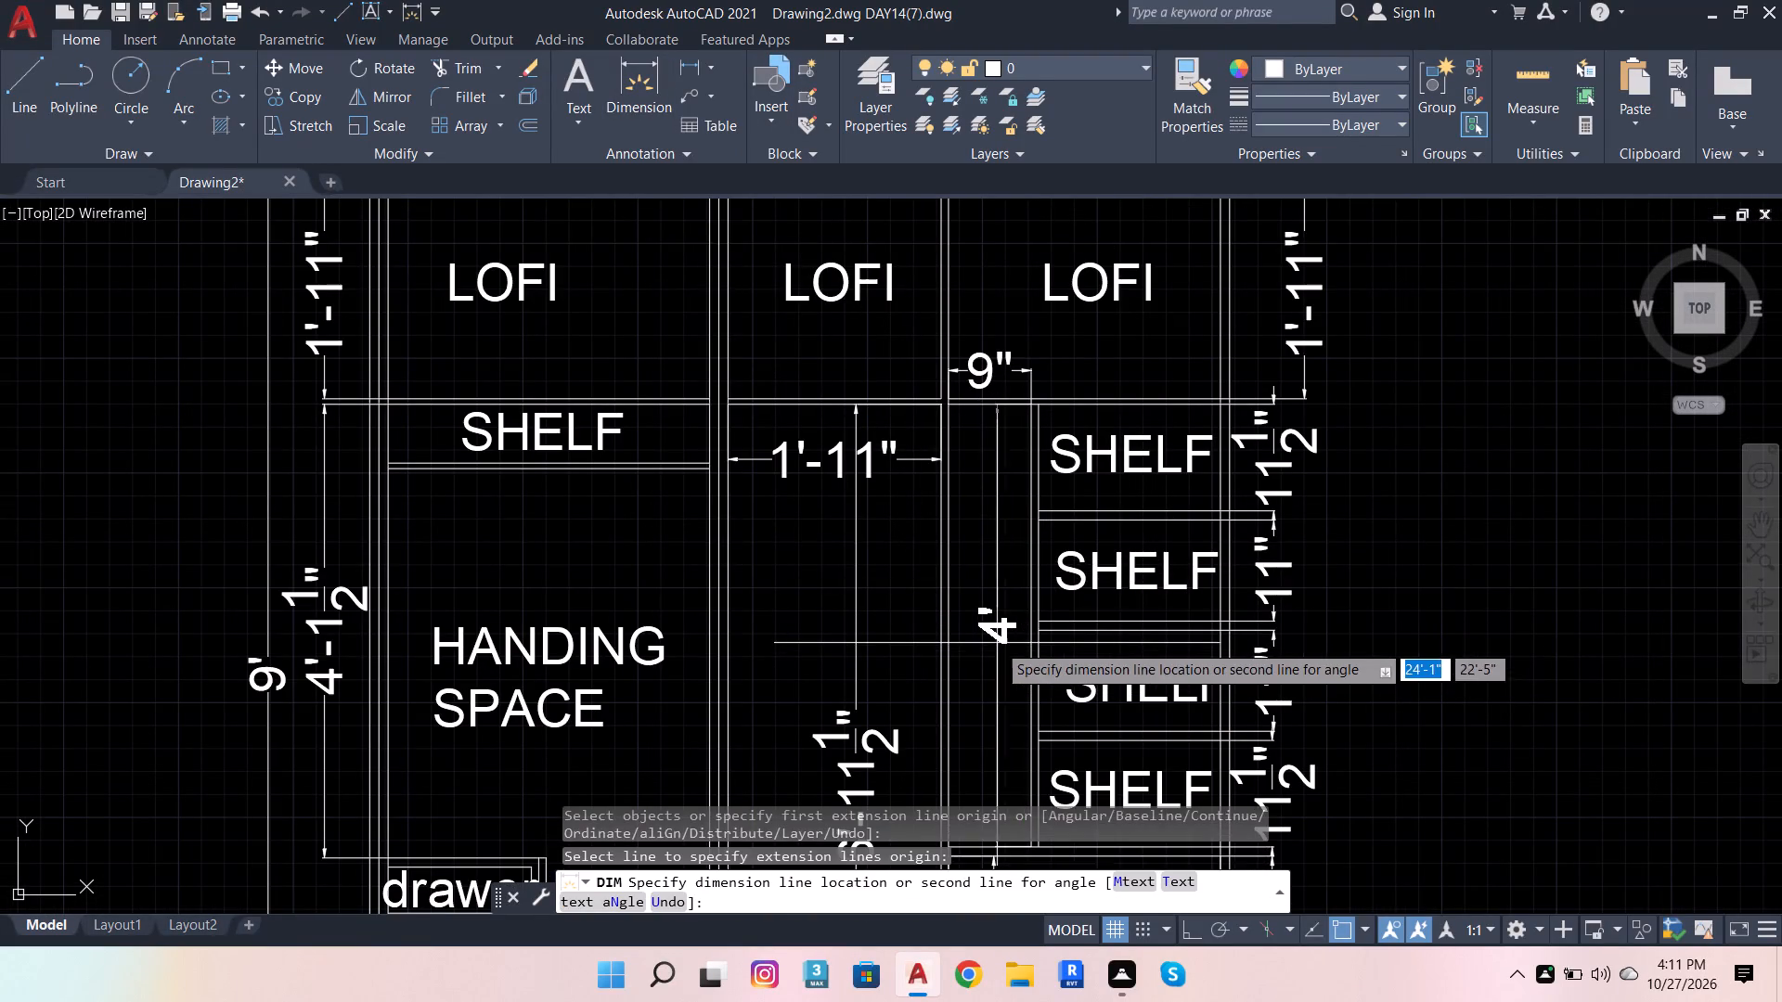
pyautogui.click(995, 643)
# Dimension the right bay's inner width along the elevation's top, placing the dimension above the overall width dimension.
pyautogui.scroll(-2, 1065, 581)
pyautogui.scroll(2, 1056, 645)
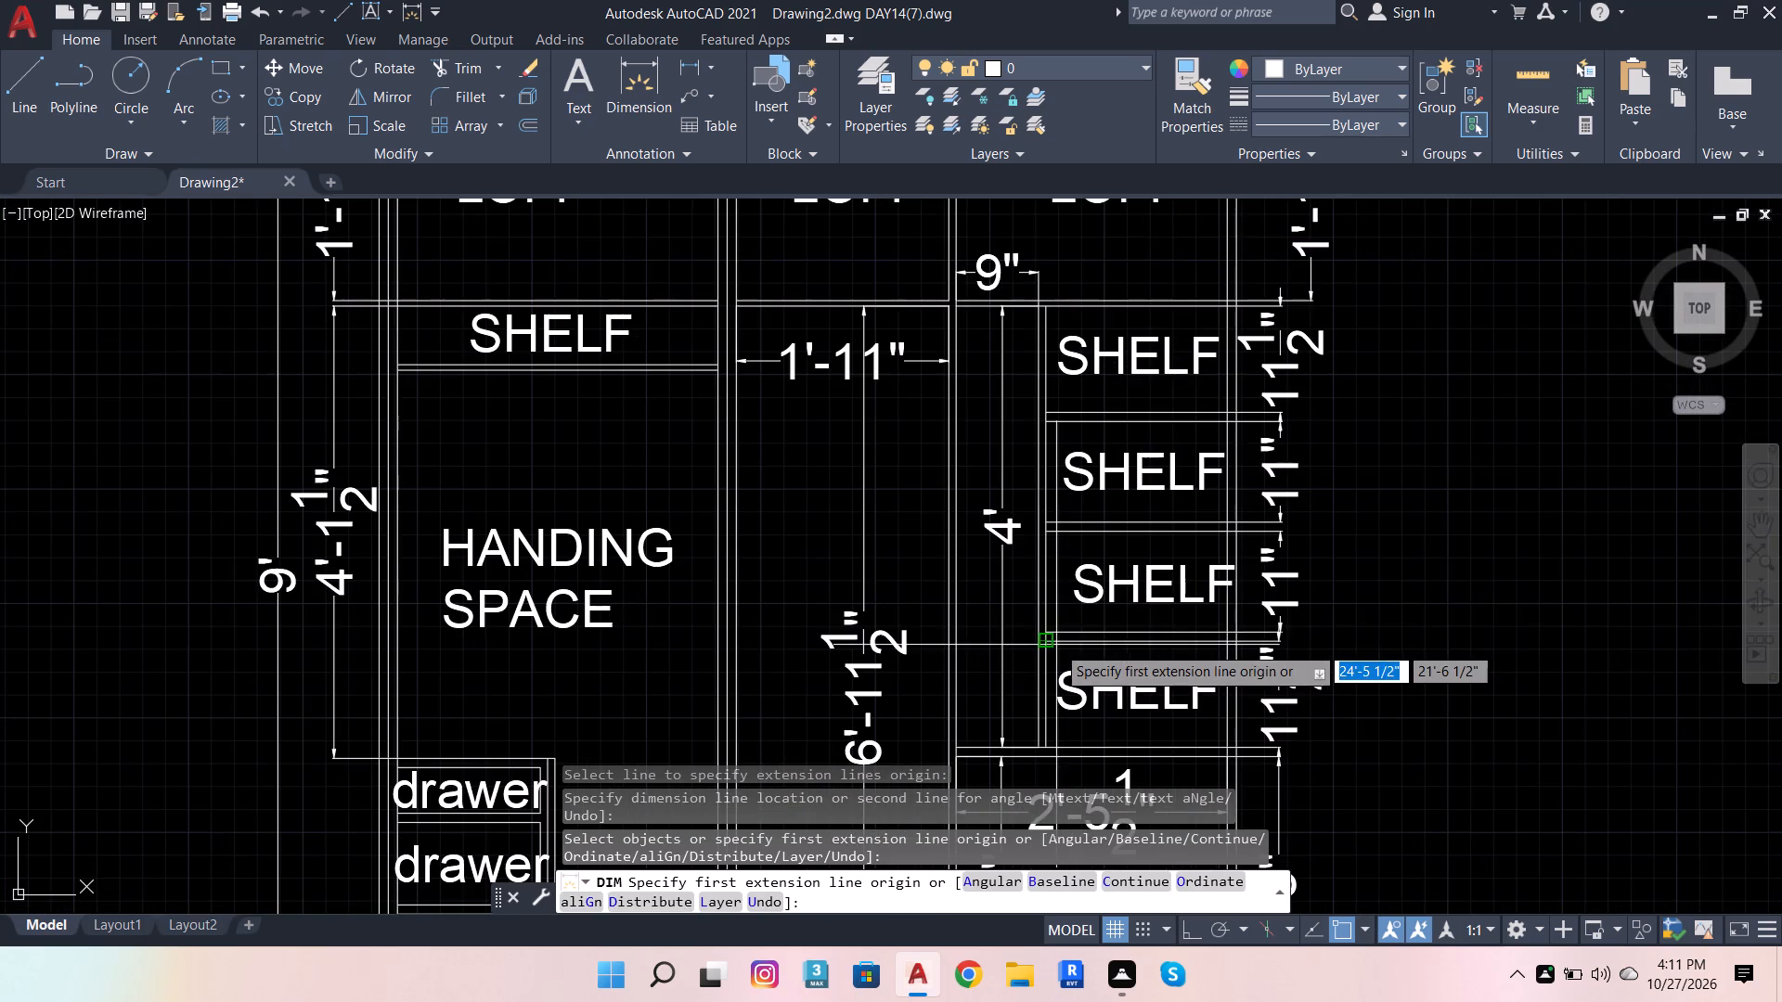
pyautogui.scroll(-3, 898, 547)
pyautogui.scroll(3, 941, 496)
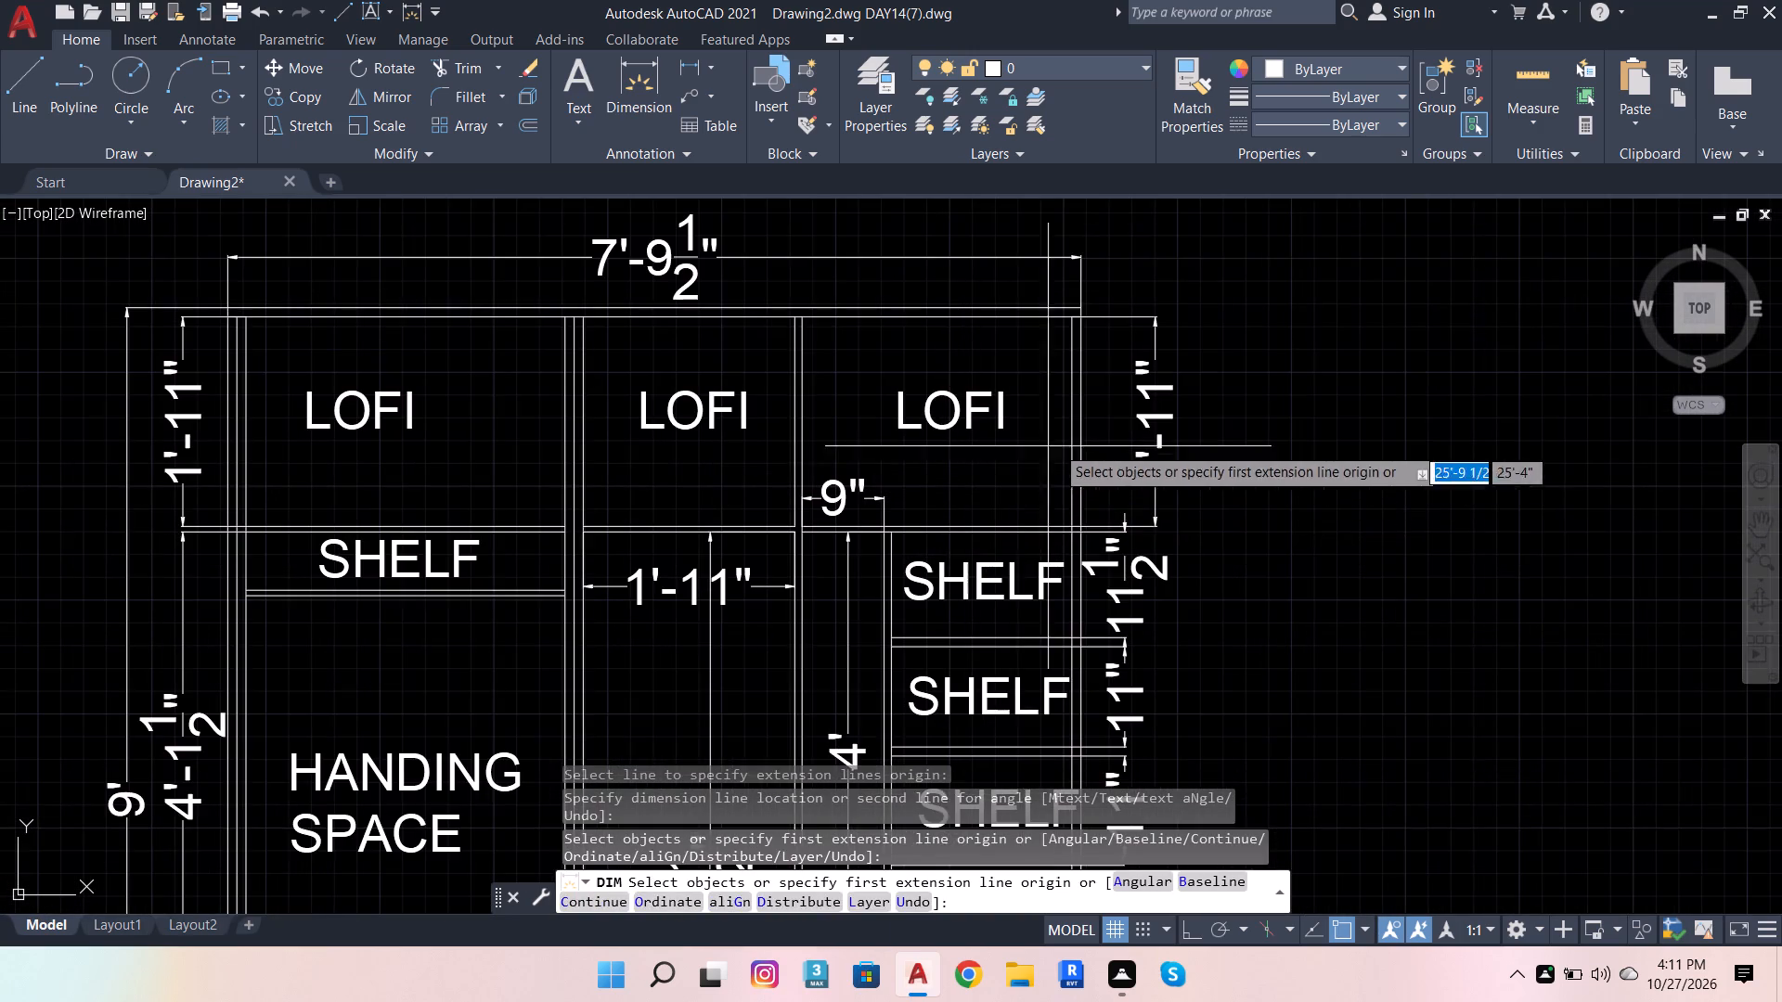
pyautogui.click(1073, 320)
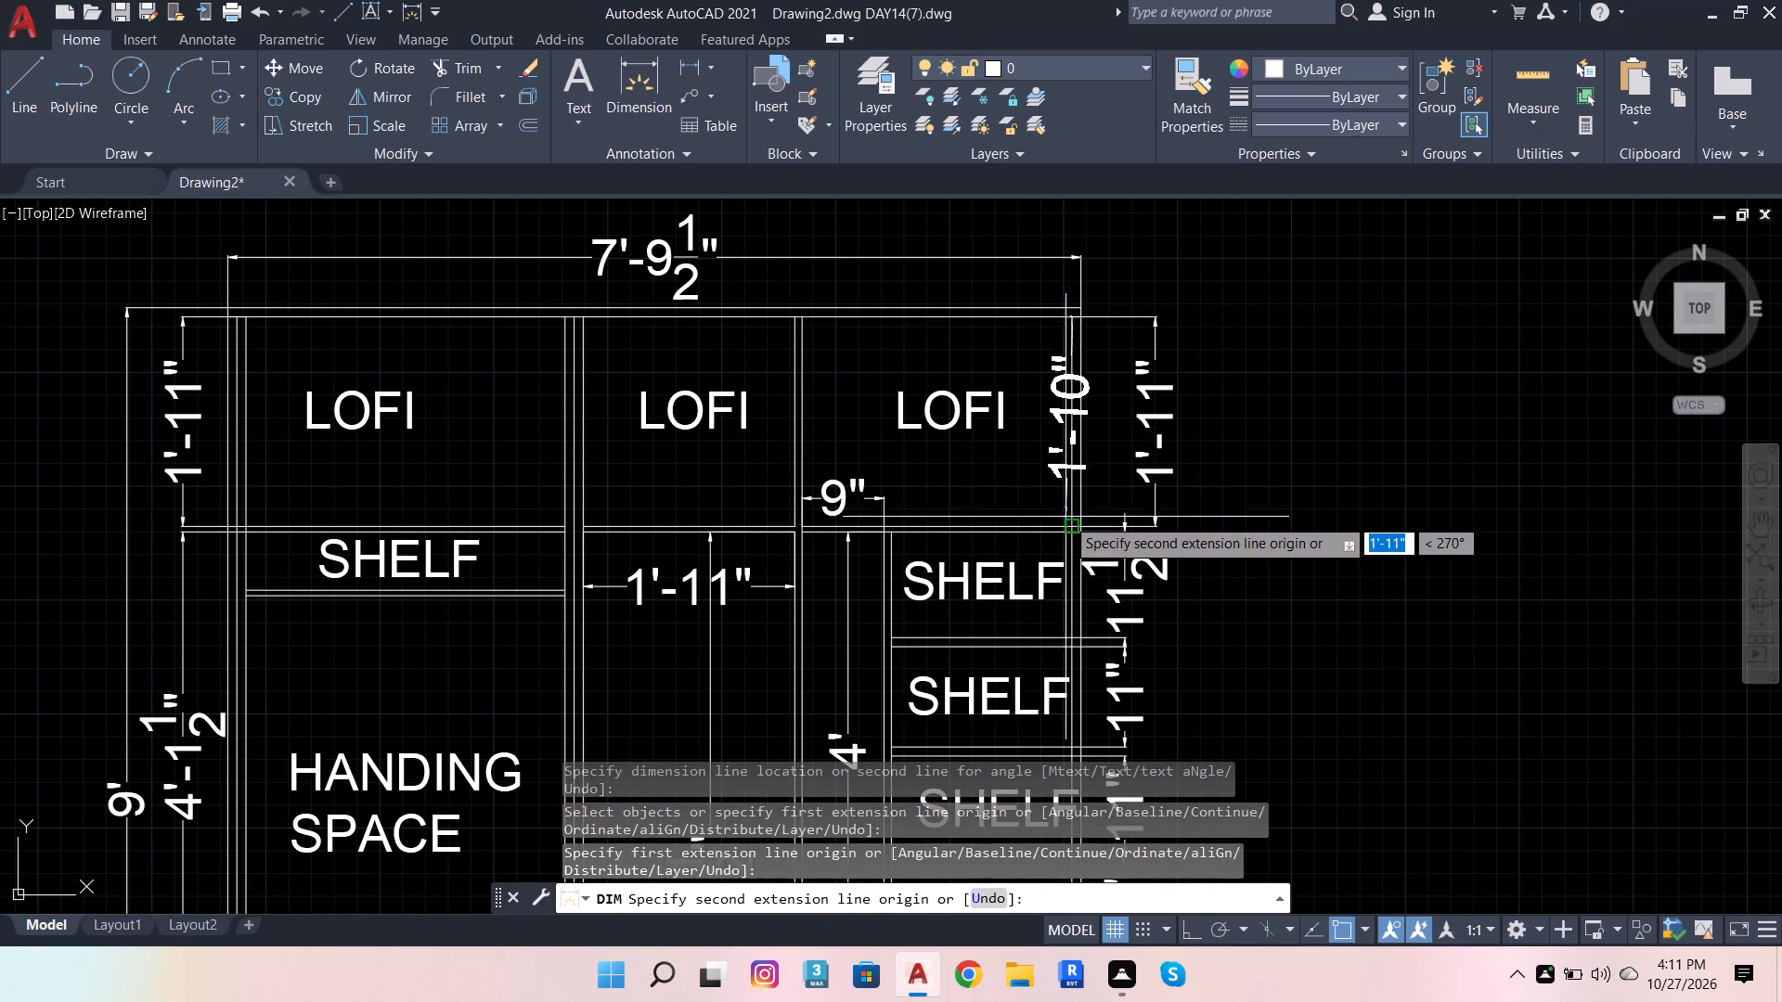
pyautogui.click(808, 322)
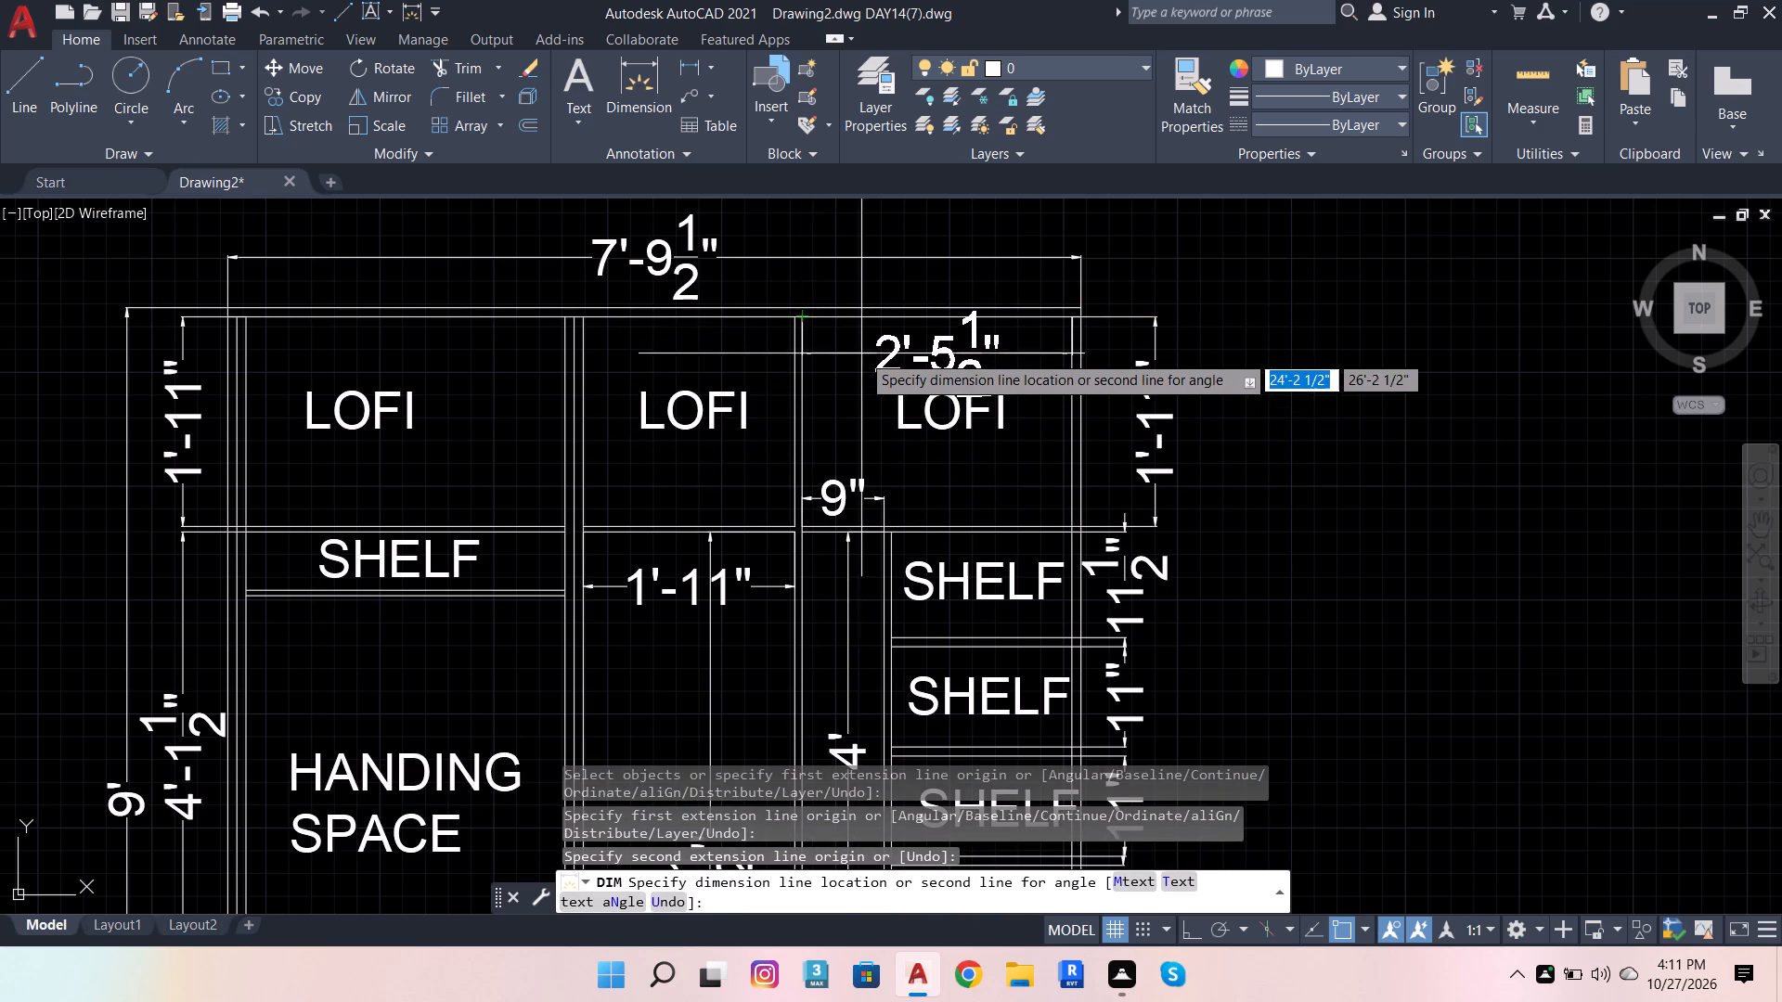
pyautogui.click(903, 201)
# Dimension the left bay's width including its side panels along the elevation's top, aligning it with the right bay's width dimension.
pyautogui.scroll(-2, 937, 296)
pyautogui.scroll(1, 793, 304)
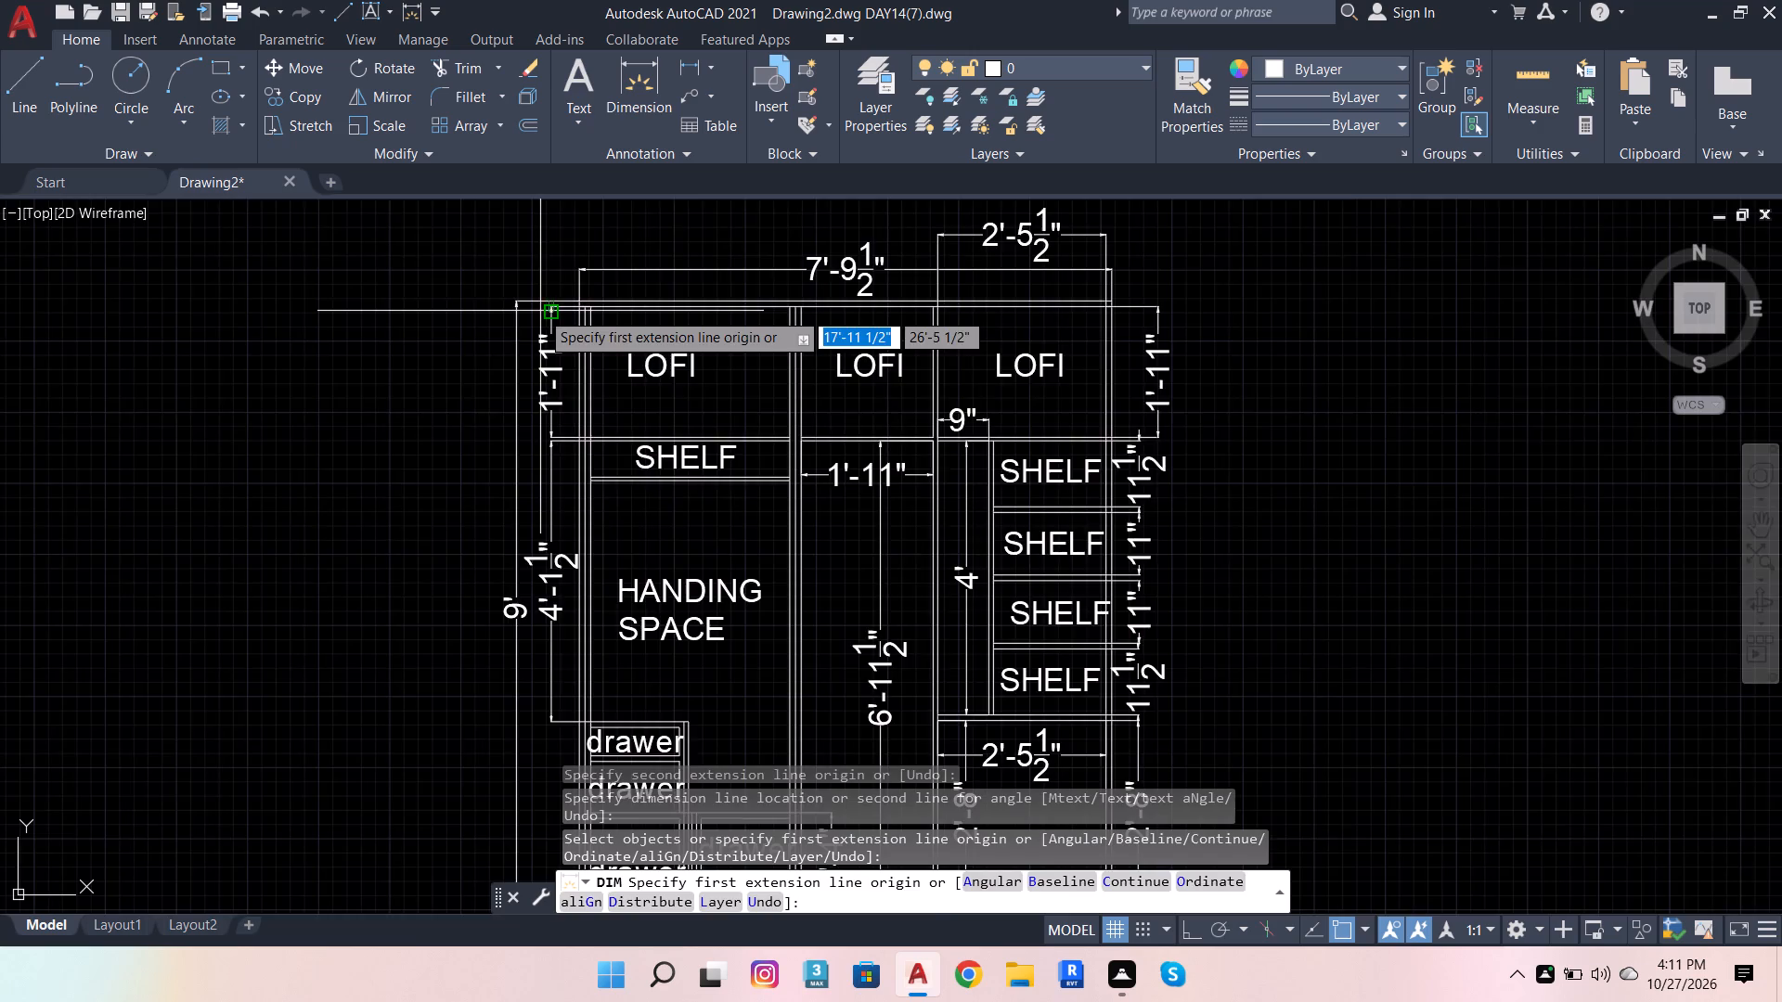
pyautogui.scroll(2, 540, 311)
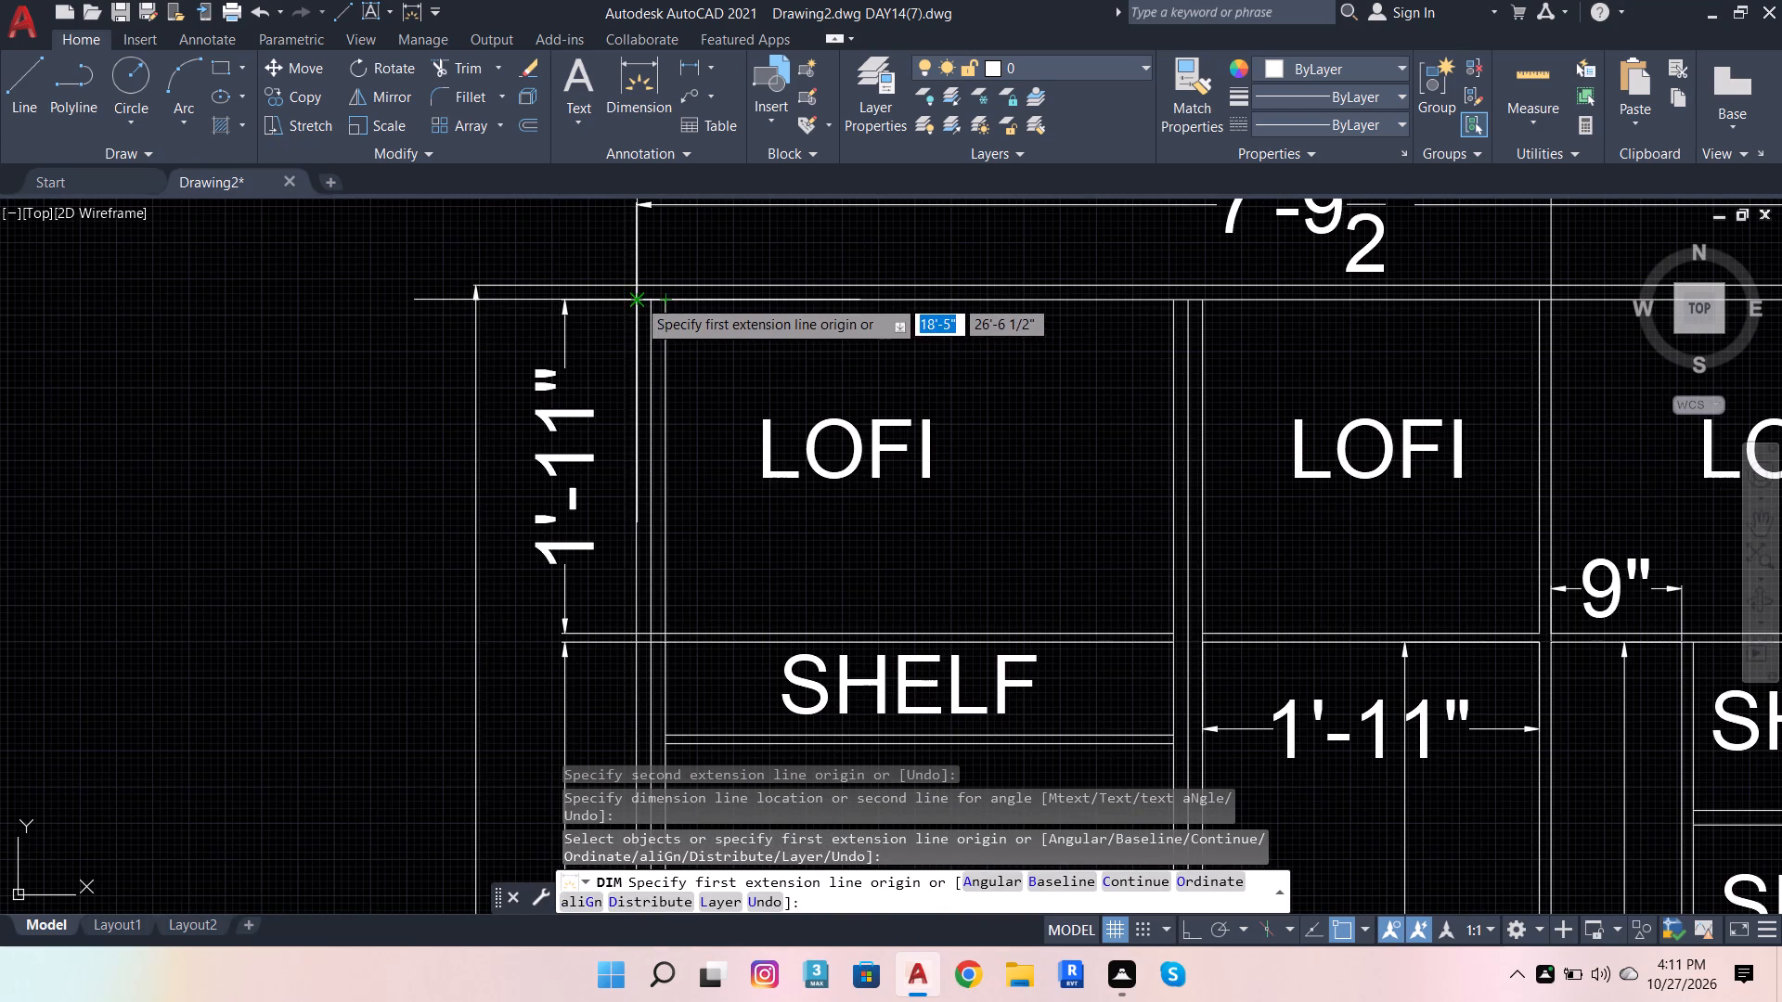
pyautogui.click(629, 298)
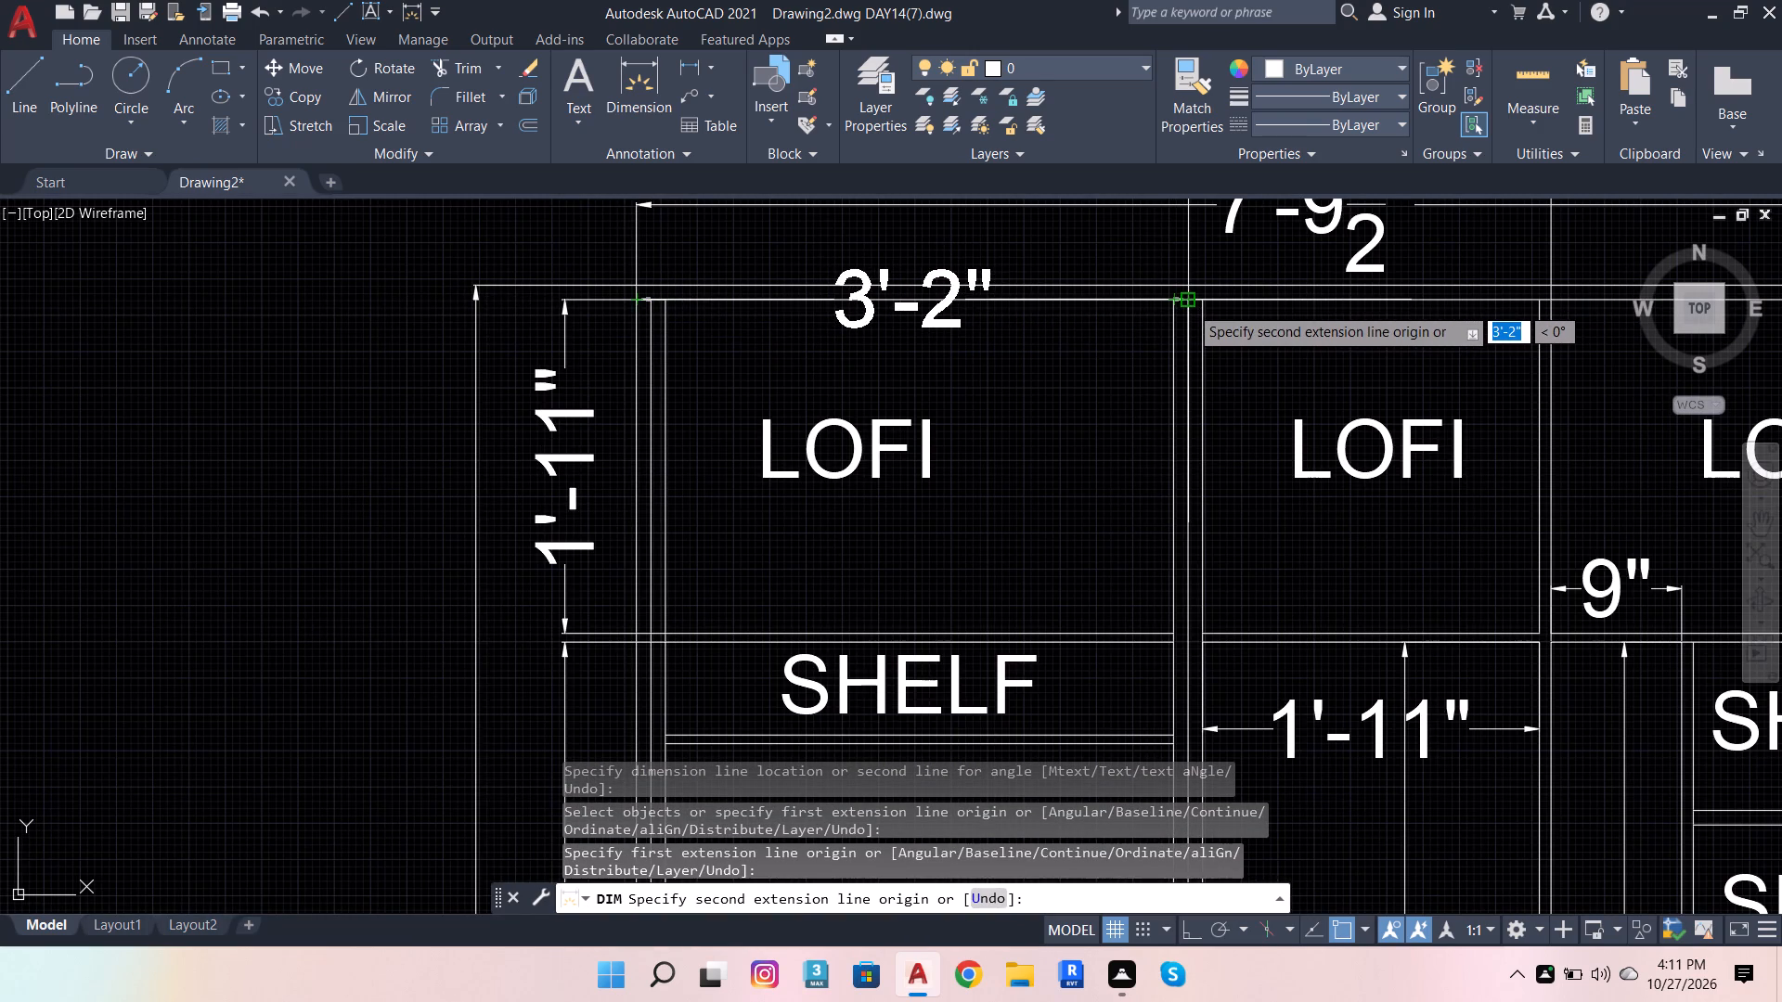
pyautogui.click(1200, 304)
pyautogui.scroll(-2, 1190, 314)
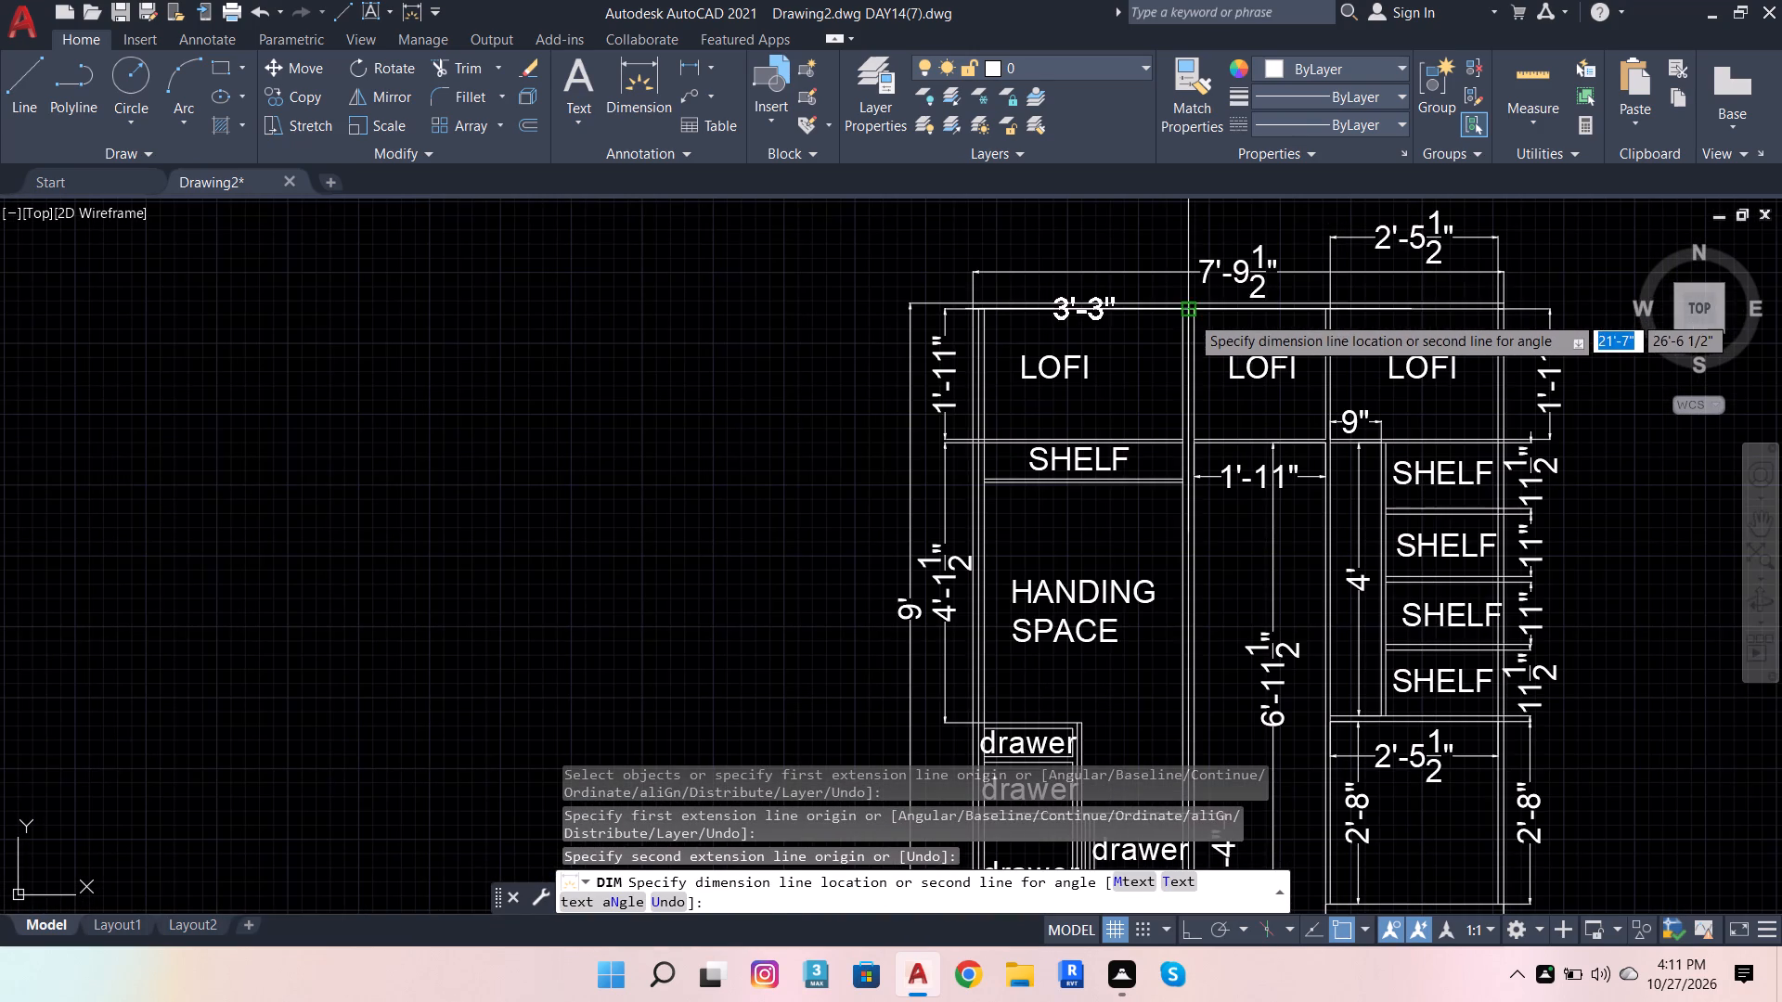
pyautogui.click(1329, 235)
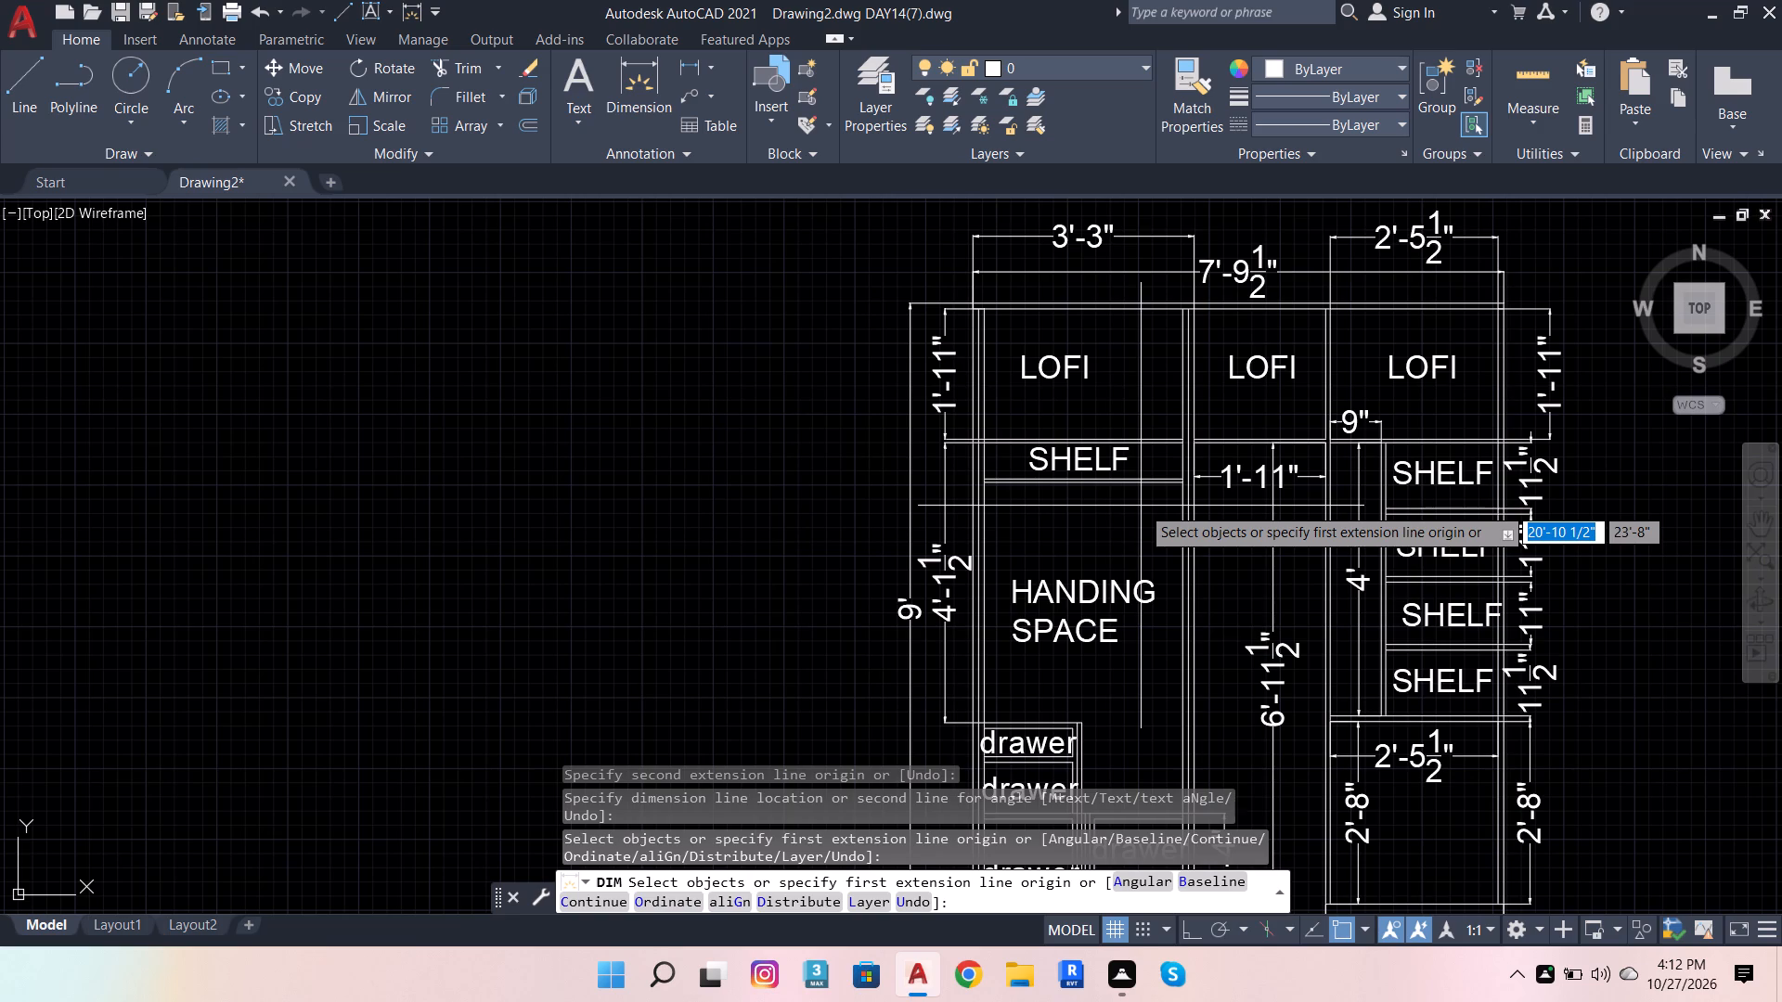
# Dimension the plan's overall width across the outer faces of both side walls, placing the dimension well above the plan.
pyautogui.scroll(-3, 1097, 567)
pyautogui.scroll(3, 1151, 644)
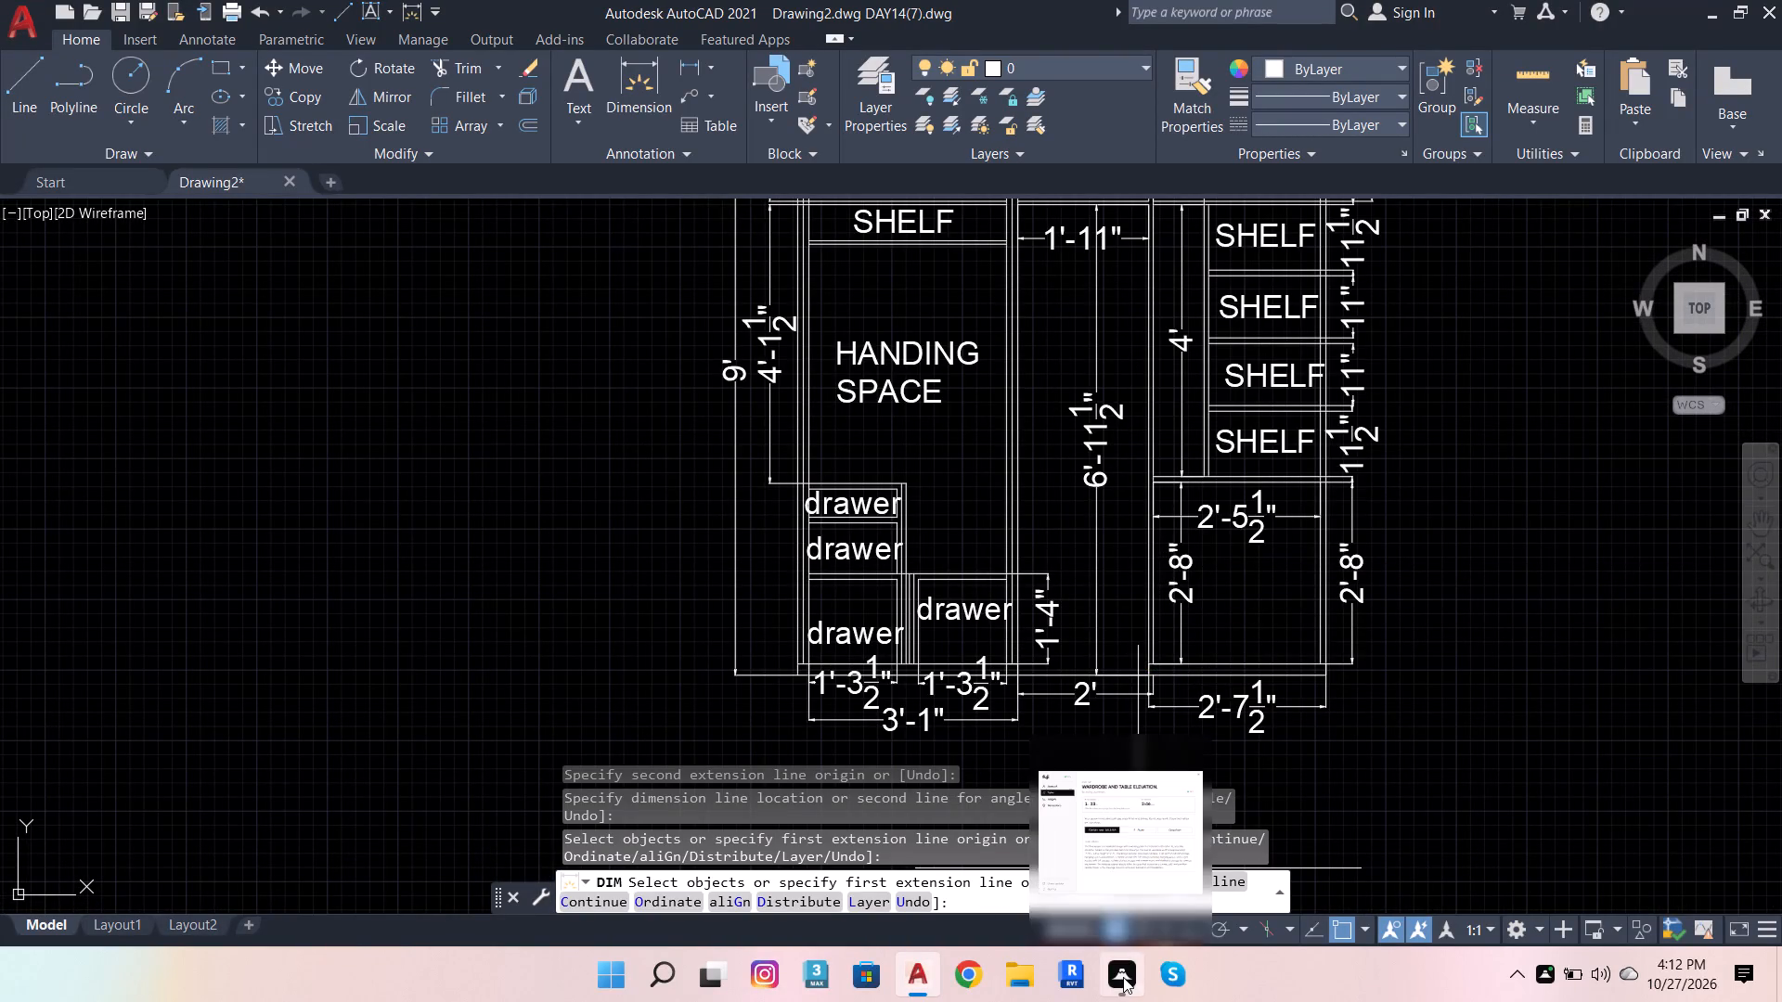
pyautogui.scroll(-4, 835, 469)
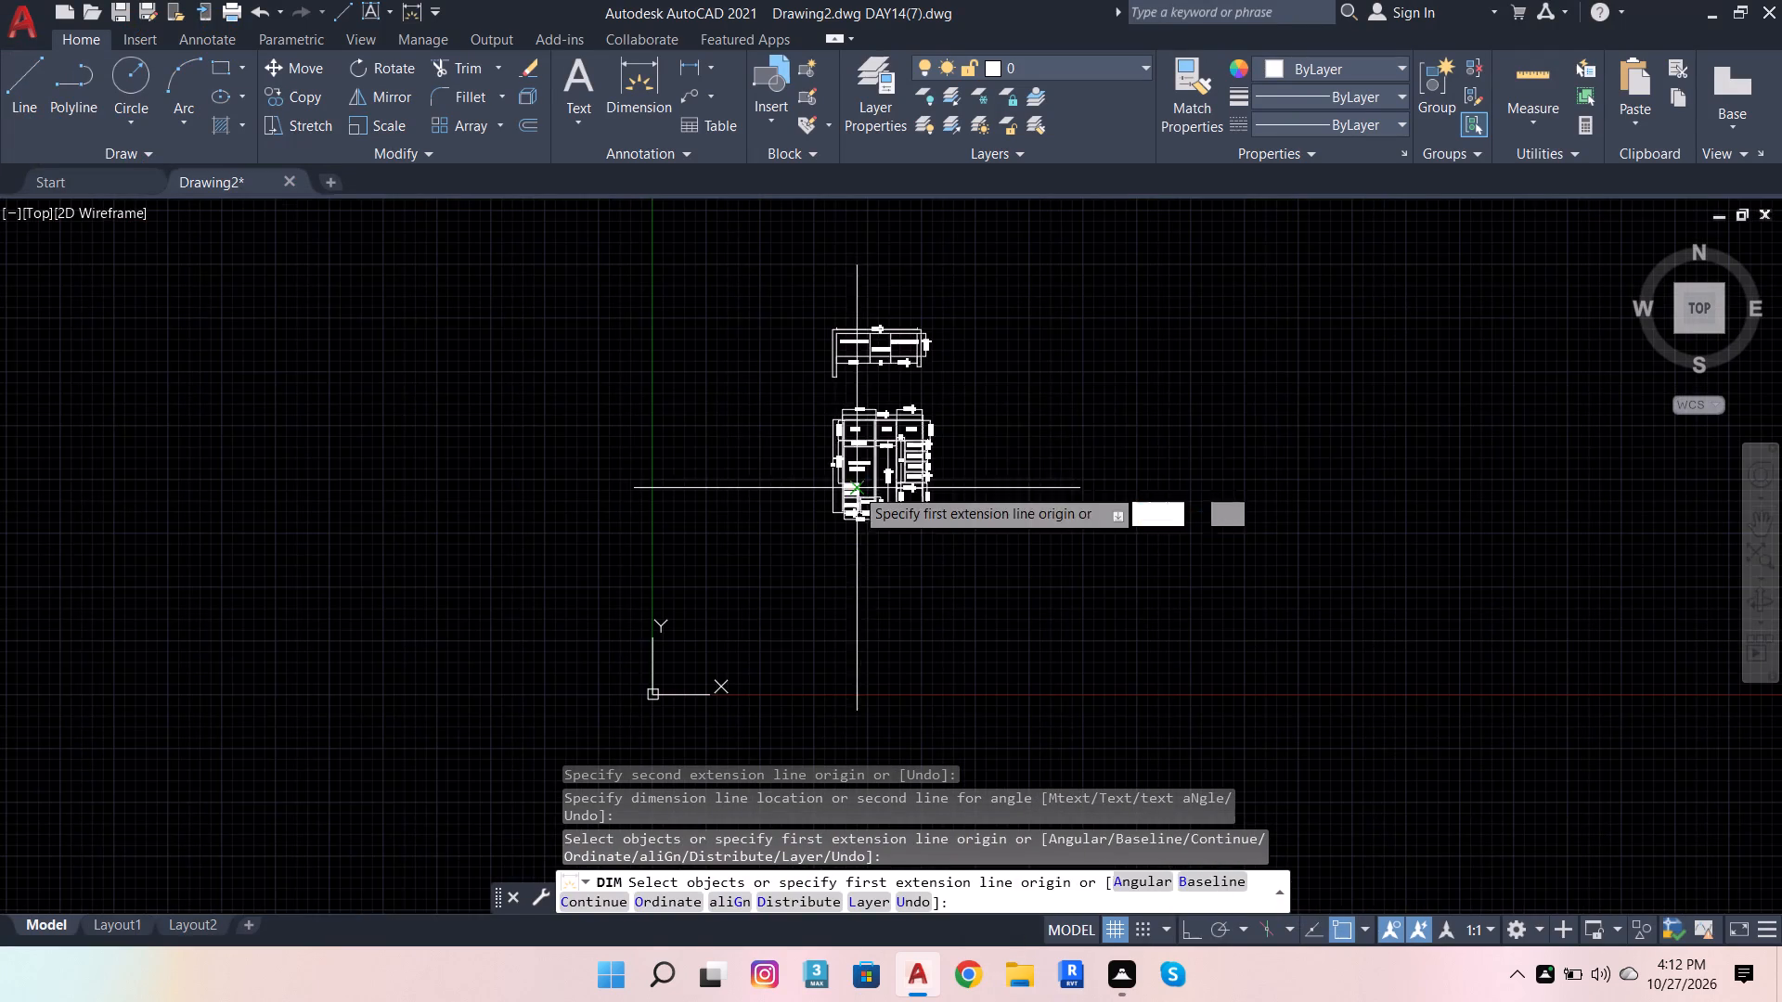
pyautogui.scroll(4, 882, 316)
pyautogui.scroll(3, 859, 526)
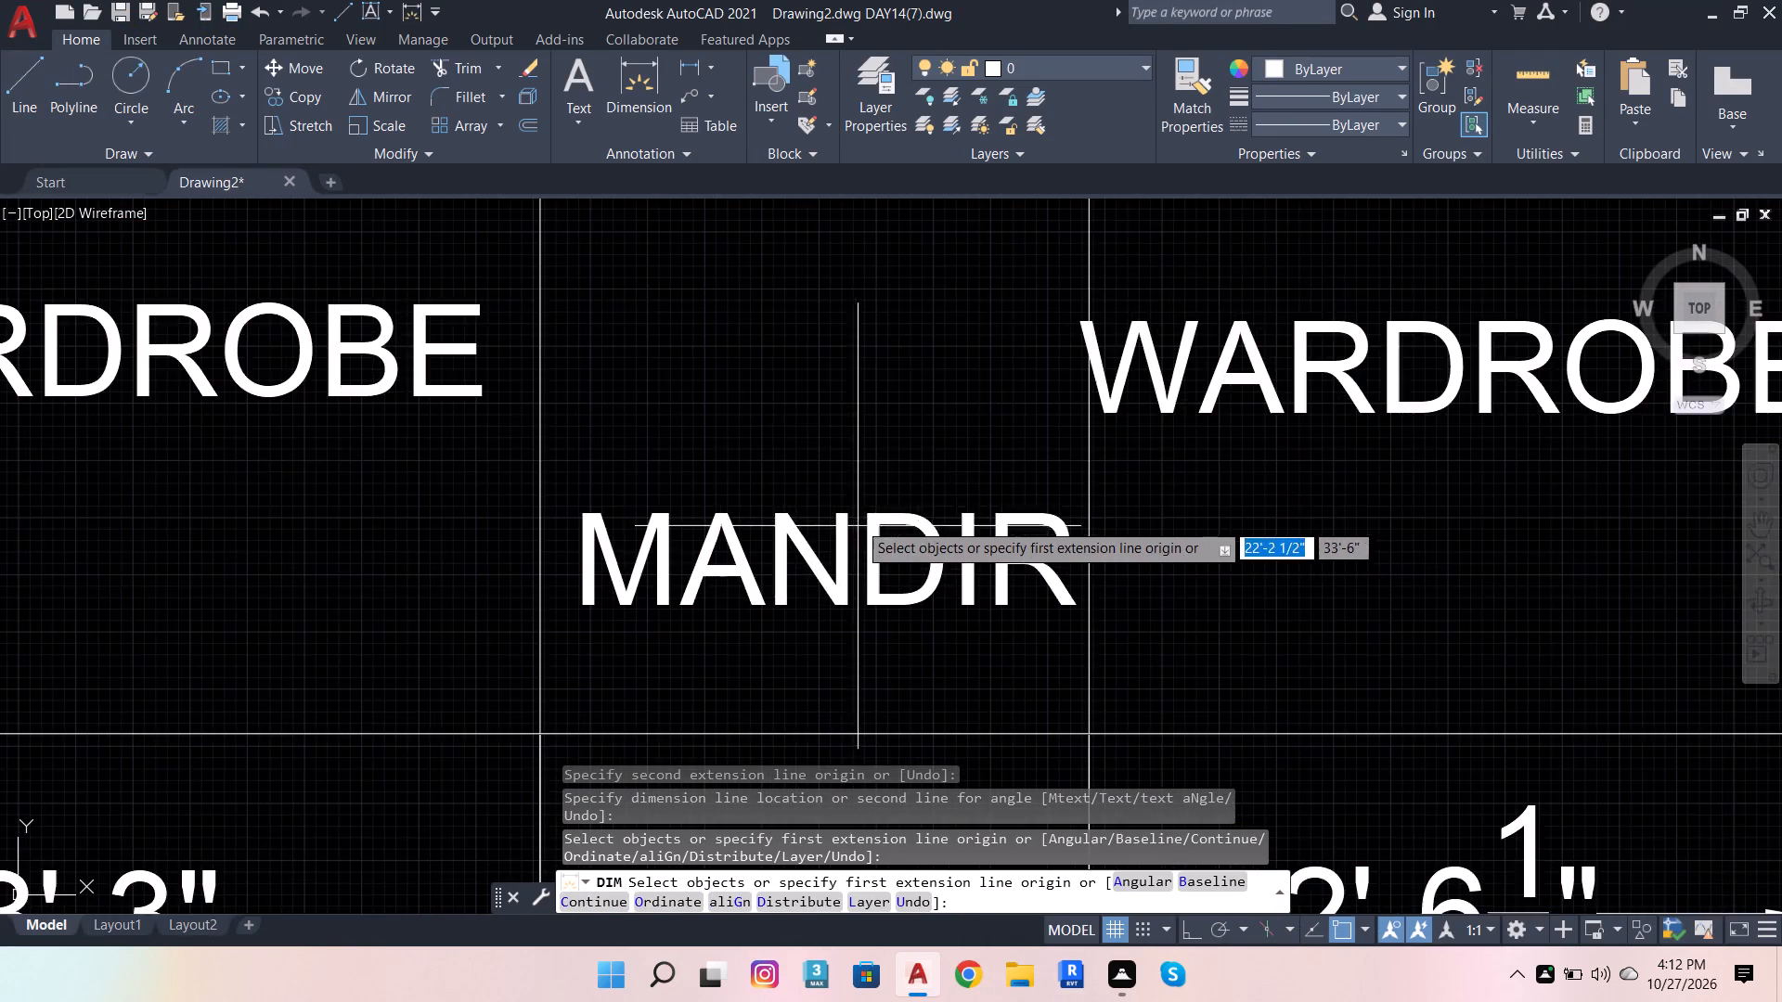
pyautogui.scroll(-3, 864, 489)
pyautogui.scroll(2, 564, 475)
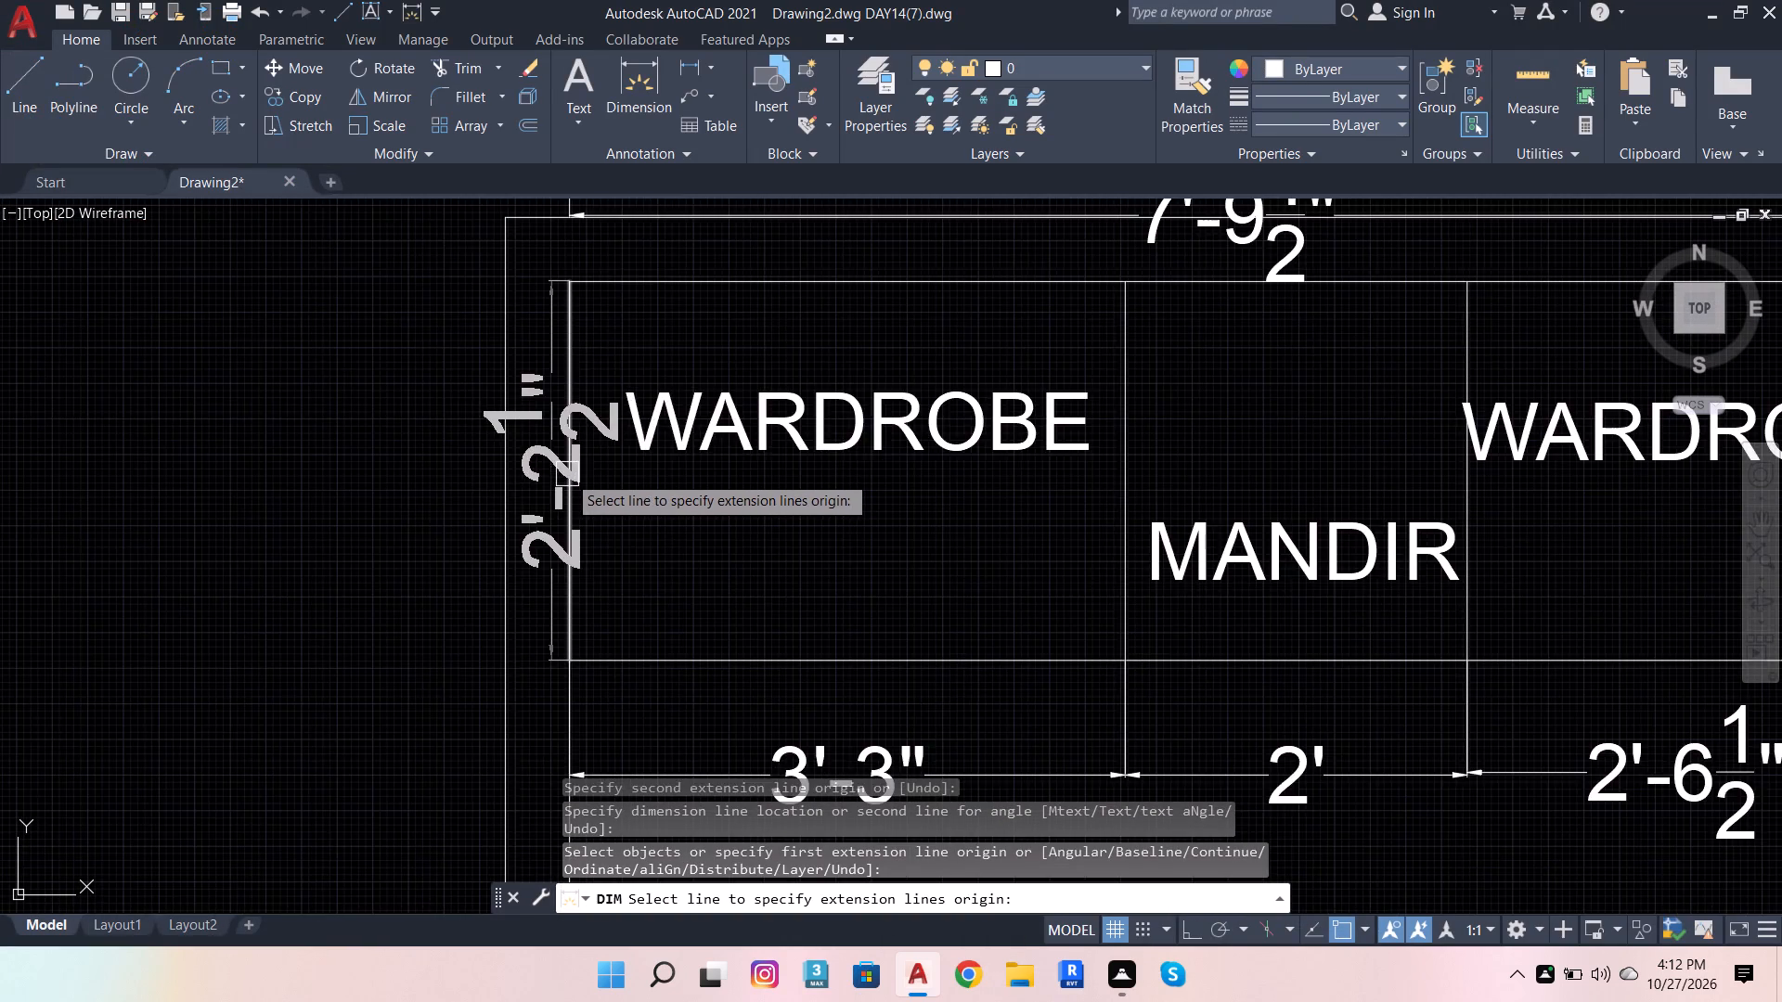
pyautogui.scroll(-3, 571, 476)
pyautogui.scroll(2, 552, 444)
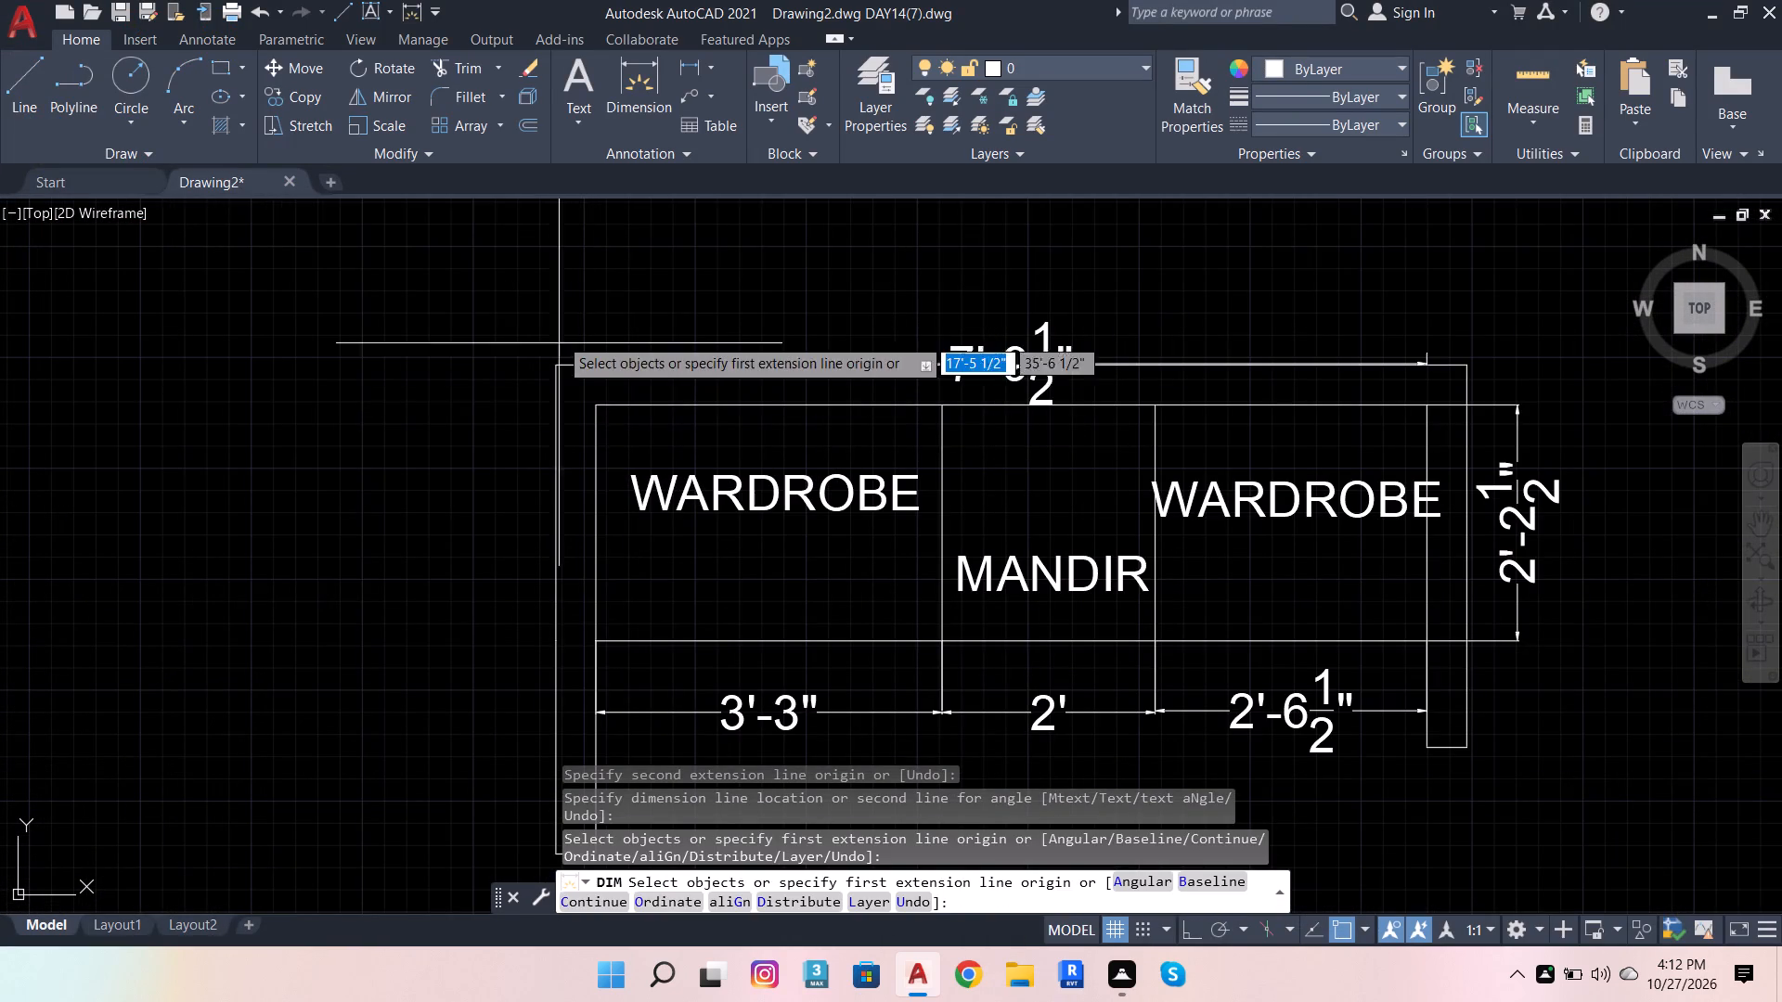
pyautogui.click(562, 357)
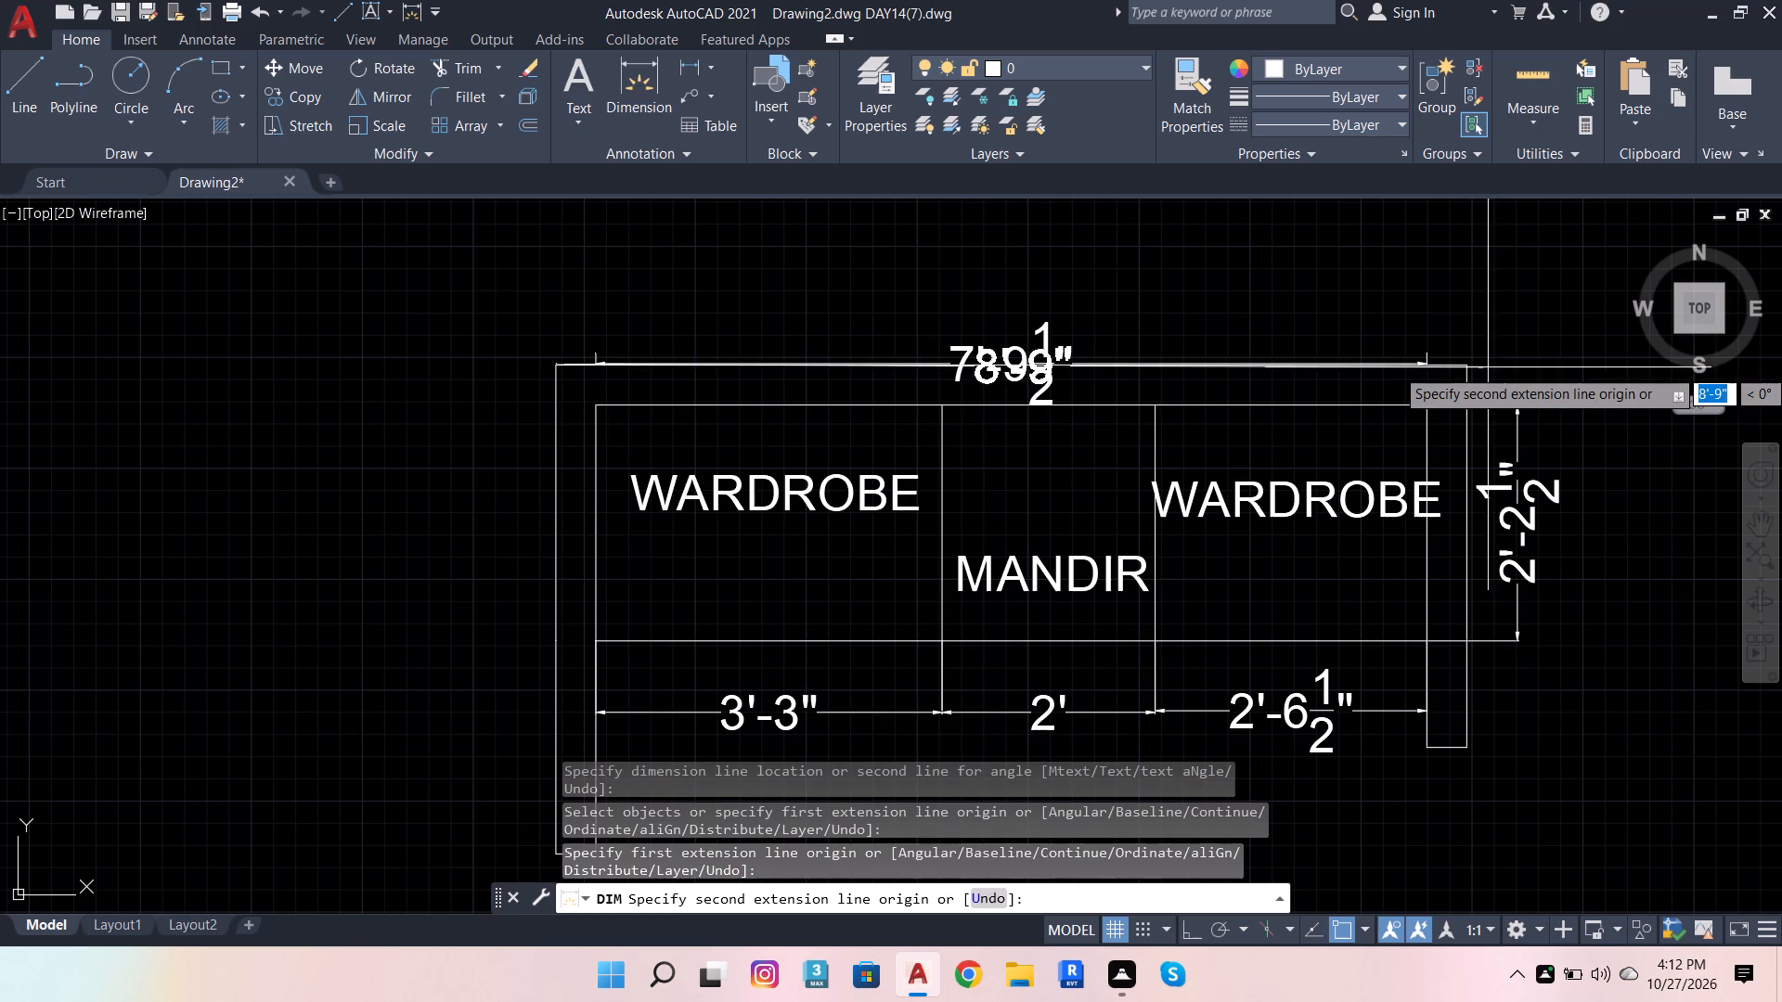
pyautogui.click(1464, 363)
pyautogui.scroll(-3, 1439, 298)
pyautogui.scroll(2, 1431, 263)
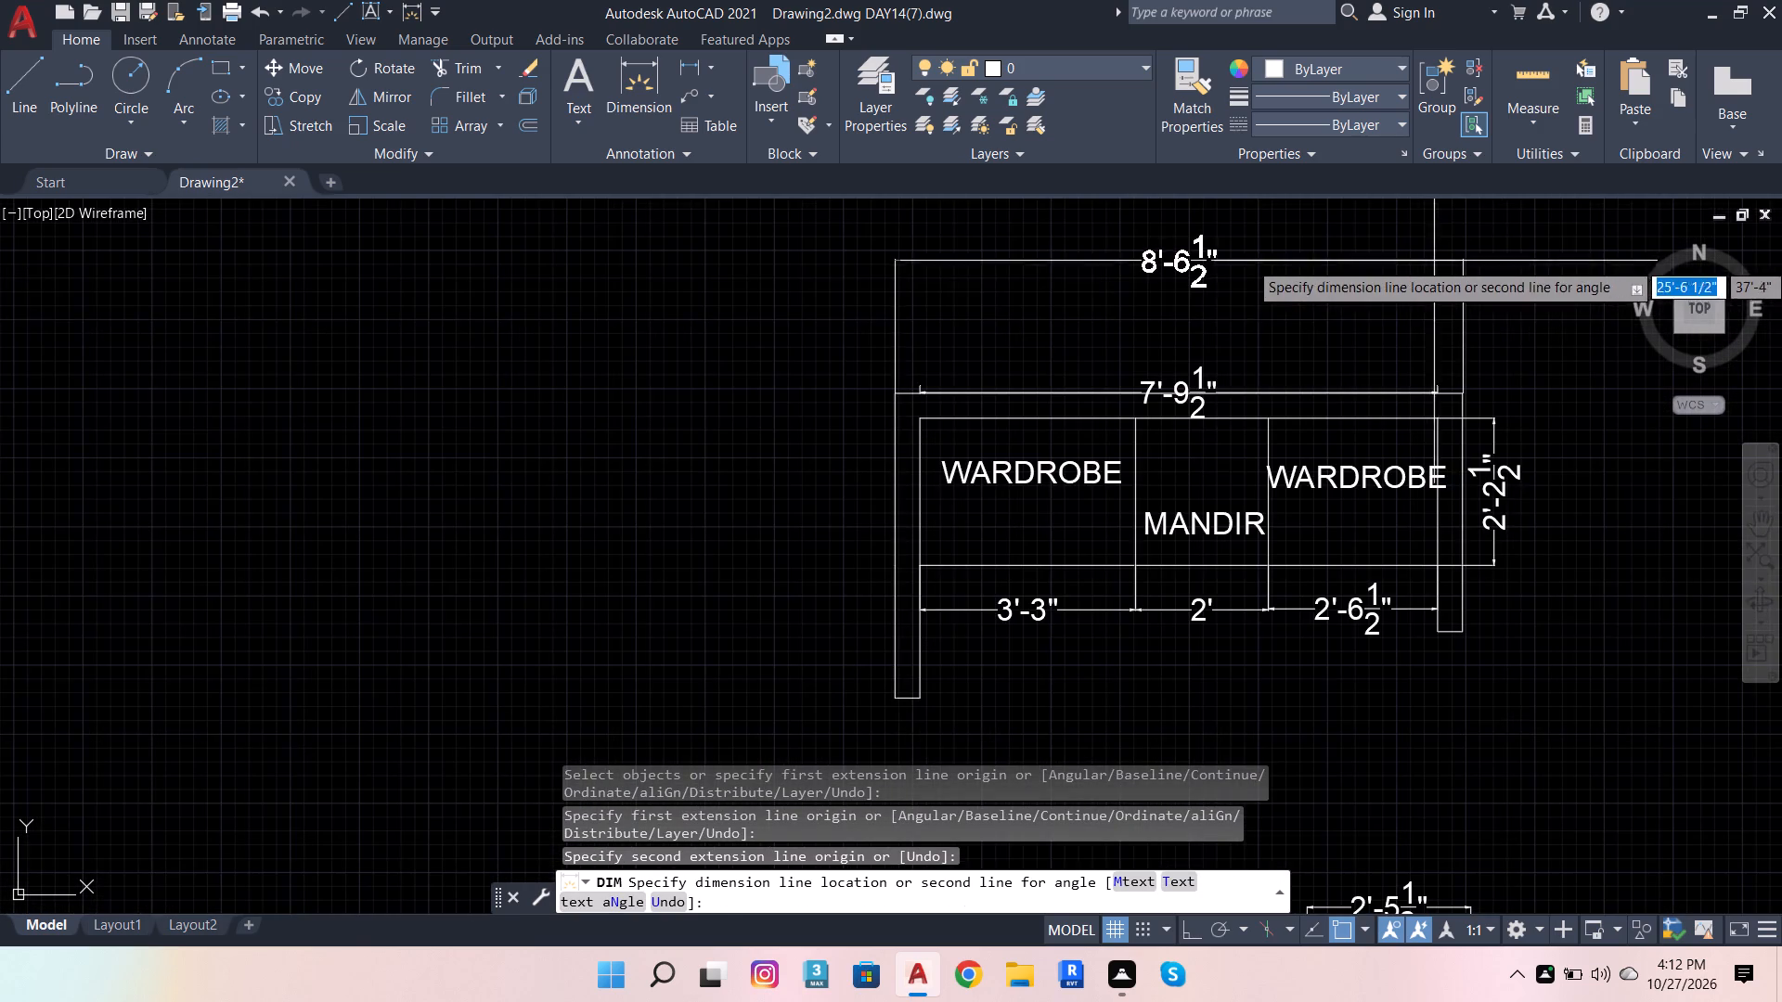
pyautogui.click(1443, 284)
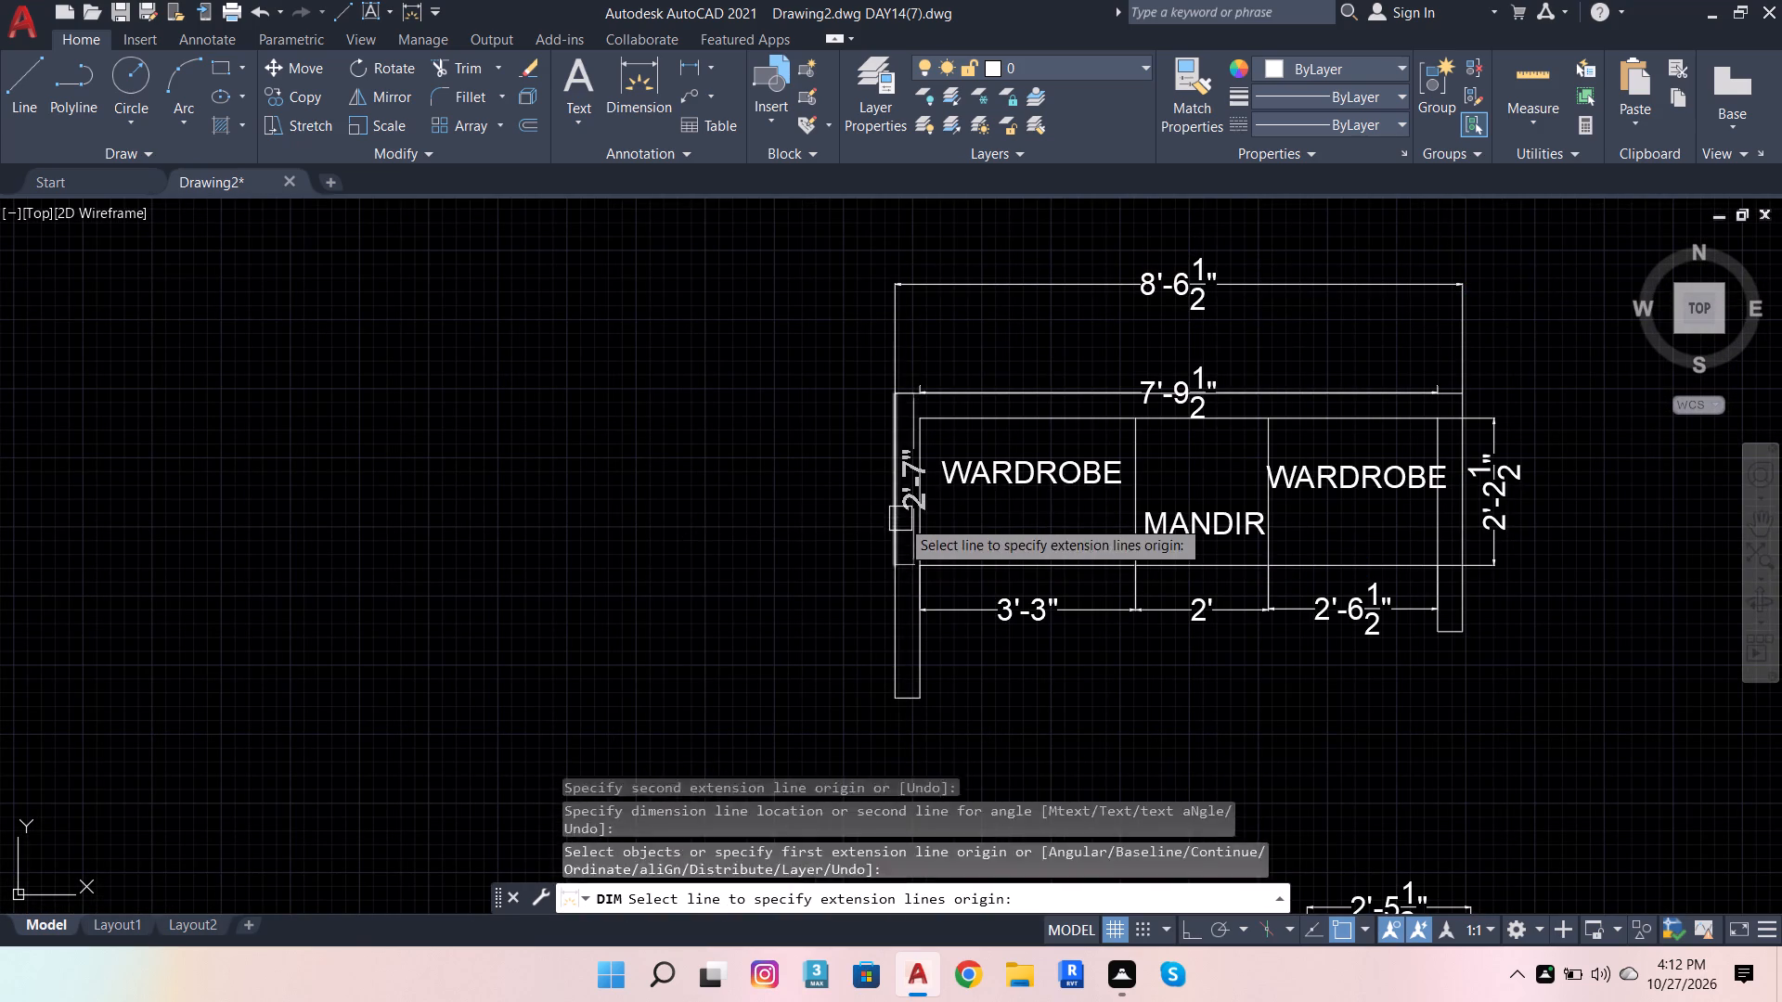
# Dimension the plan's left wall down to the wardrobe front line and over its full length, stacking both dimensions outside the wall.
pyautogui.click(900, 508)
pyautogui.click(872, 487)
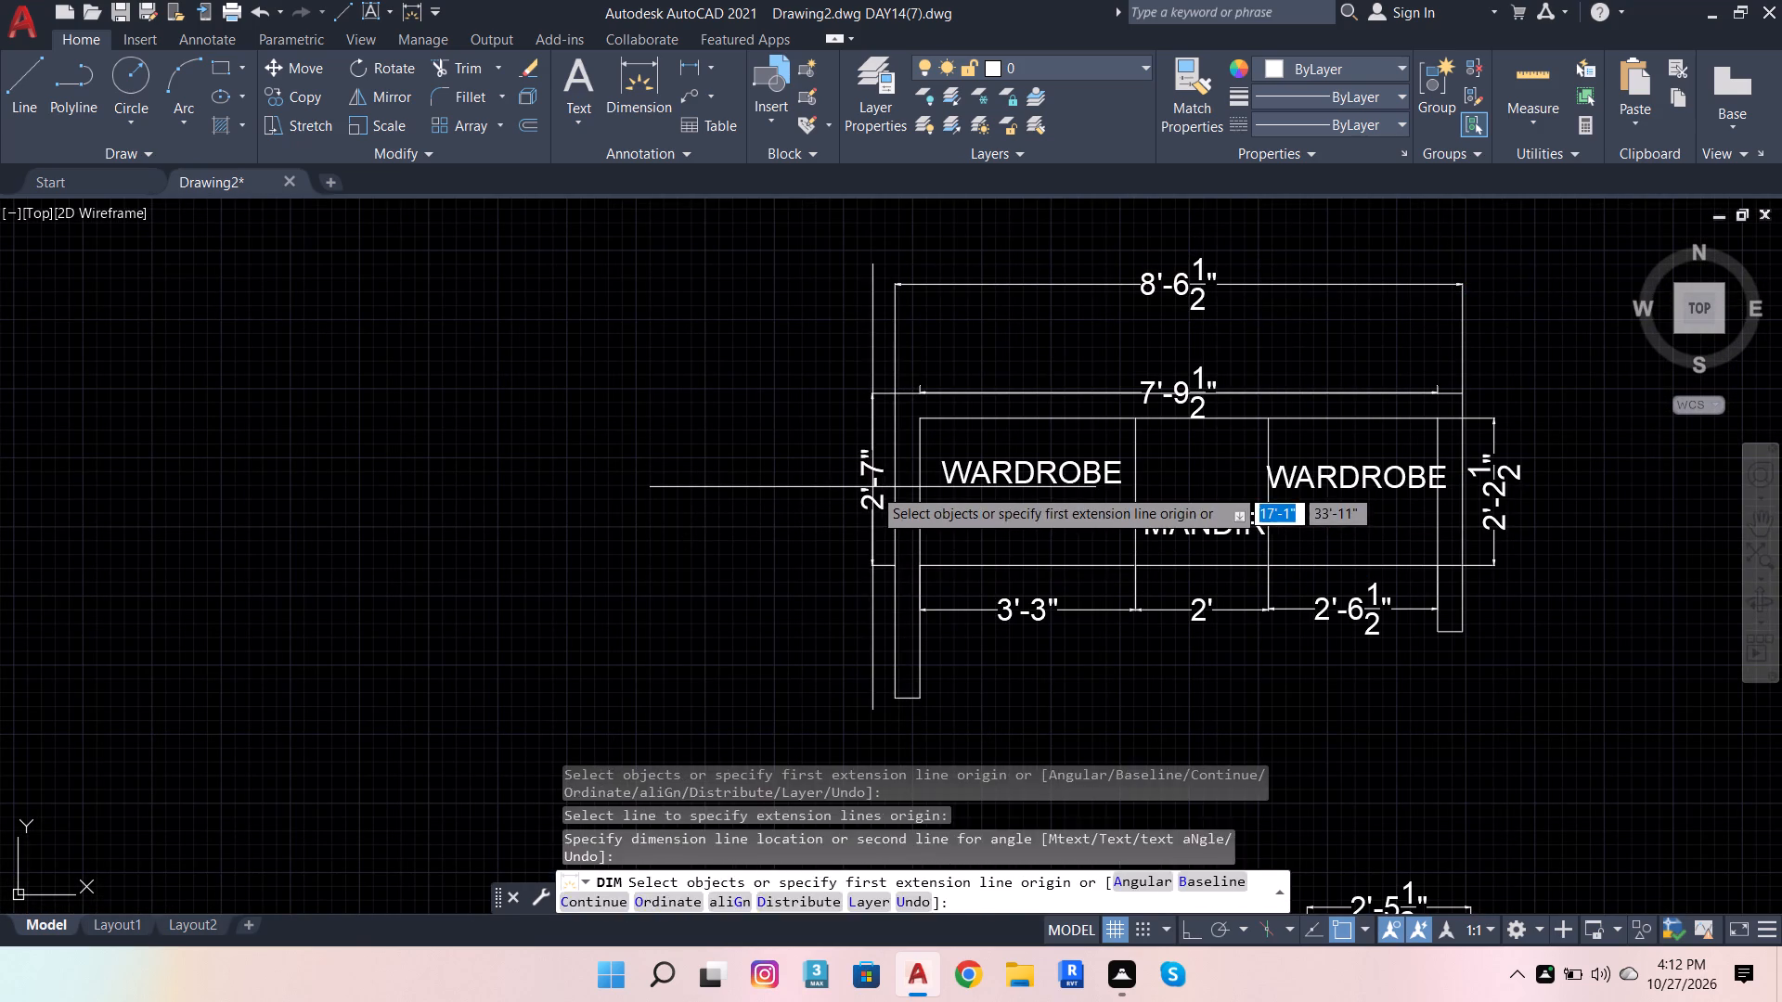
pyautogui.click(894, 393)
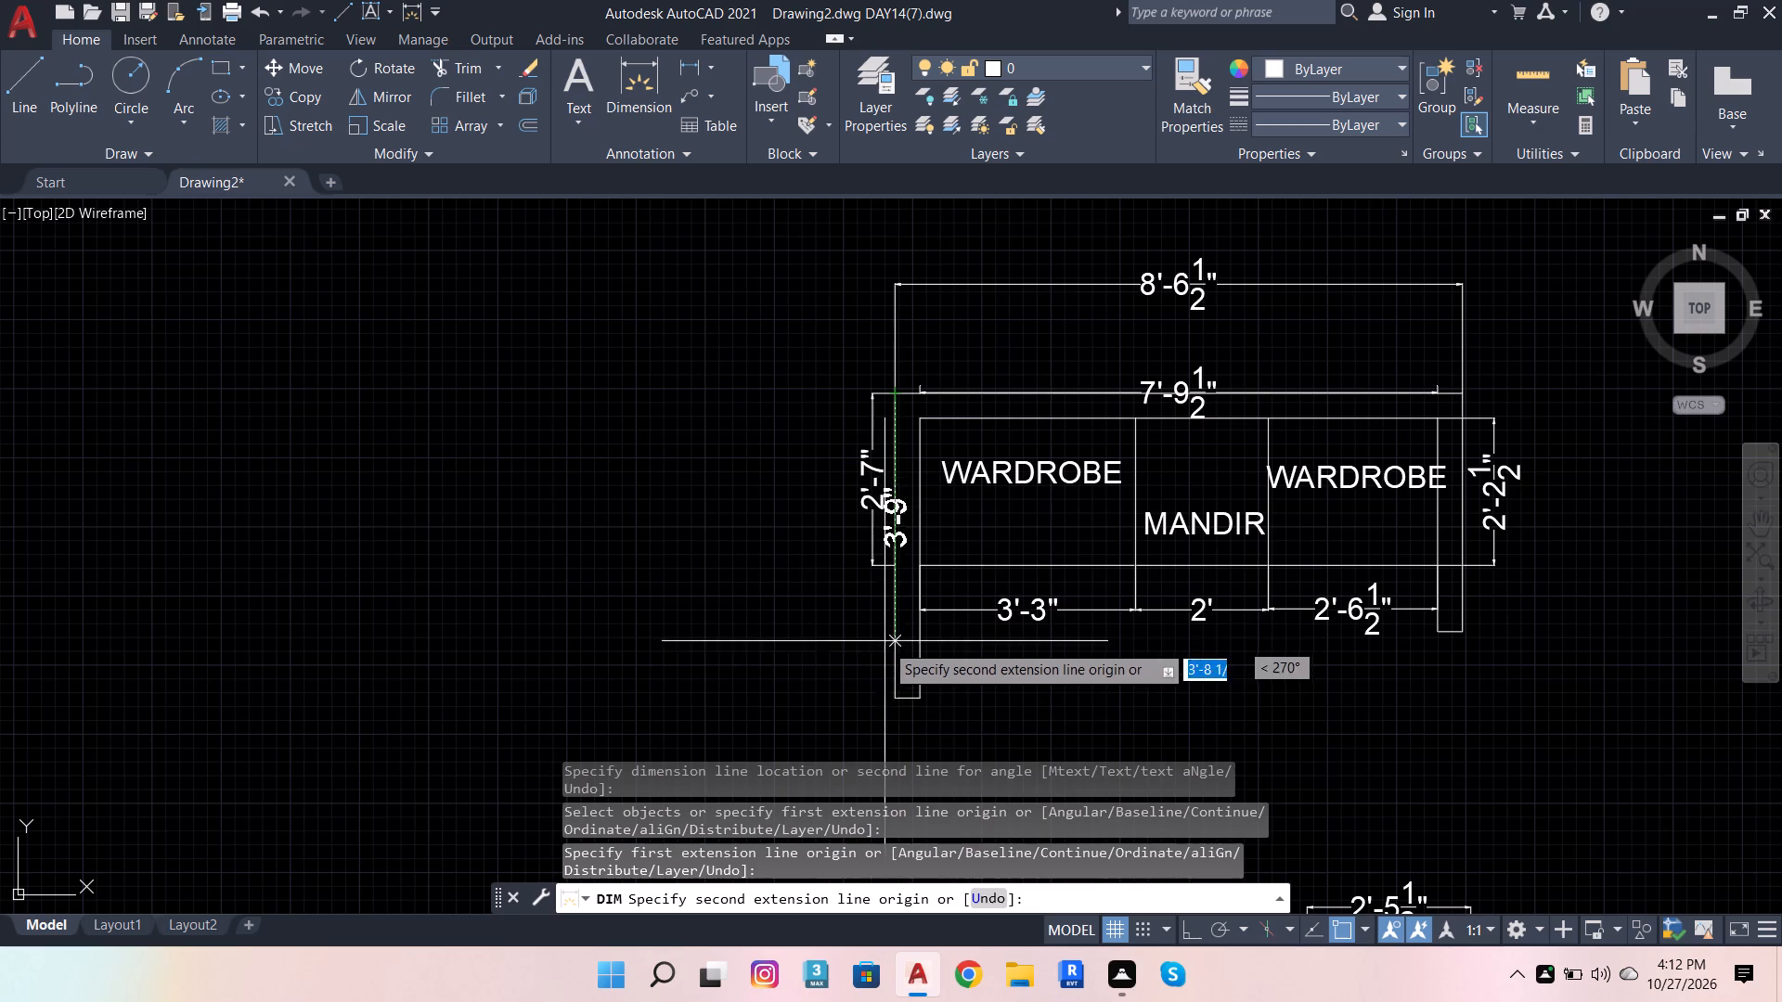
pyautogui.click(899, 696)
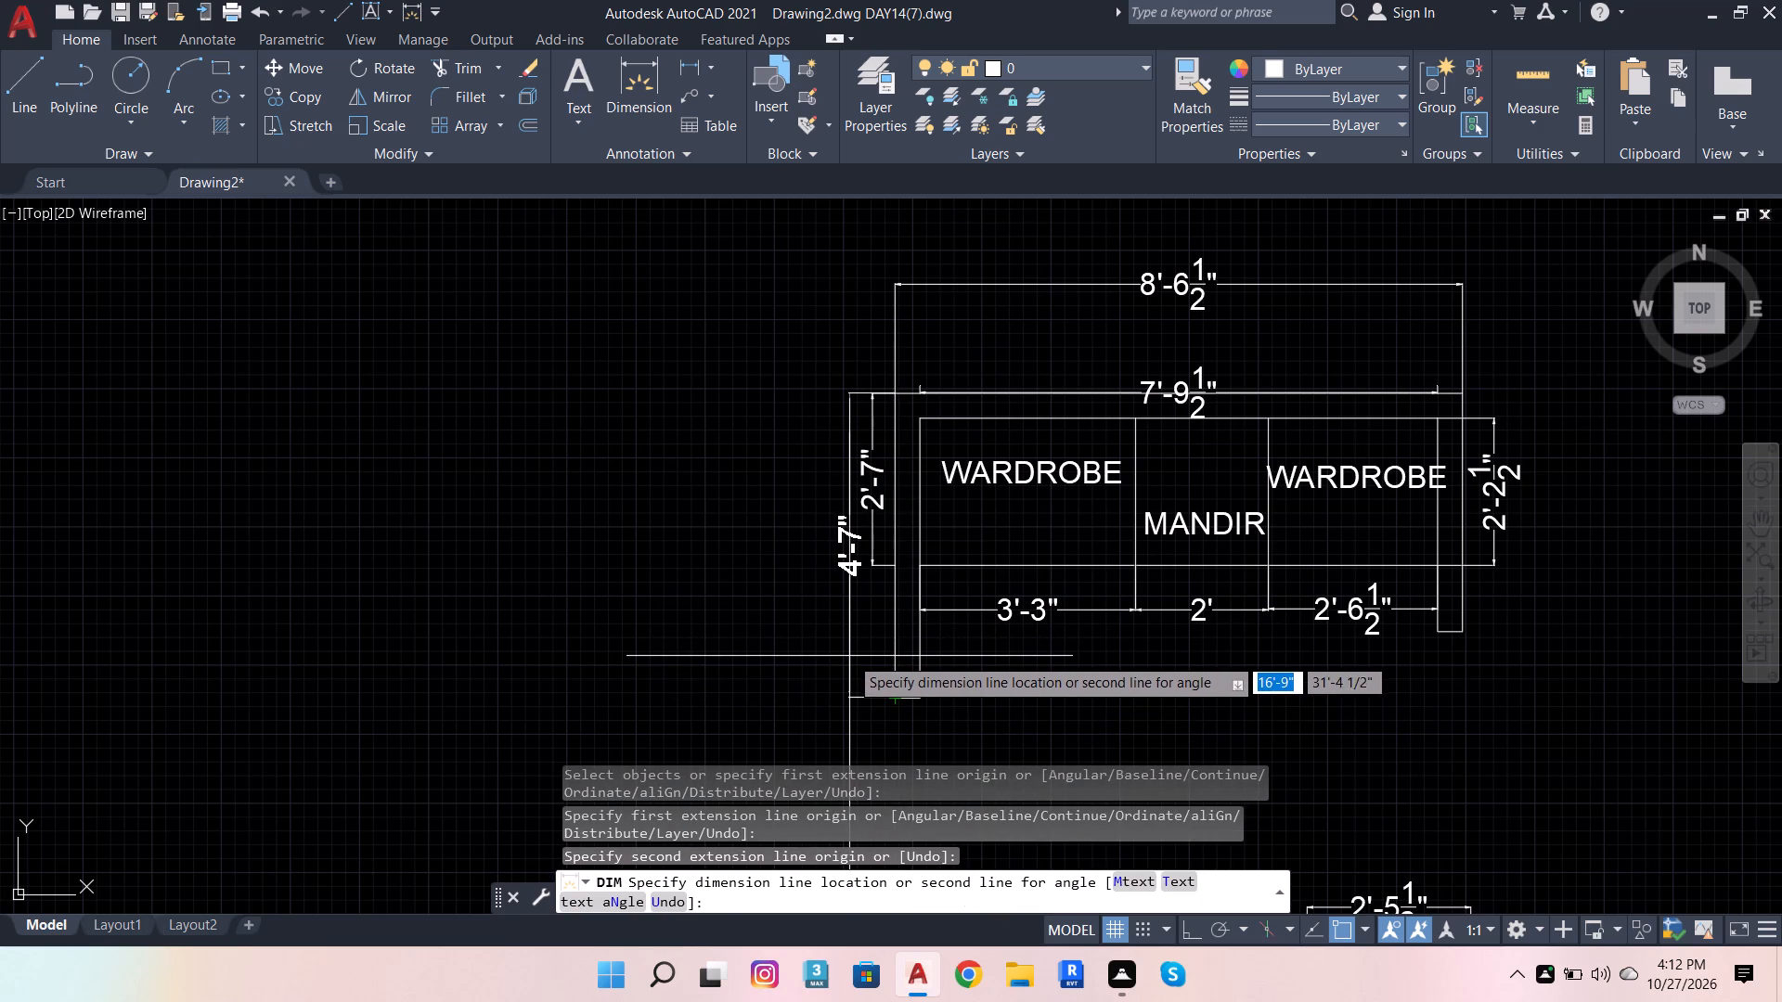
pyautogui.click(849, 656)
# Dimension the thickness of the plan's left wall, placing the dimension just below the wall's lower end.
pyautogui.scroll(3, 910, 700)
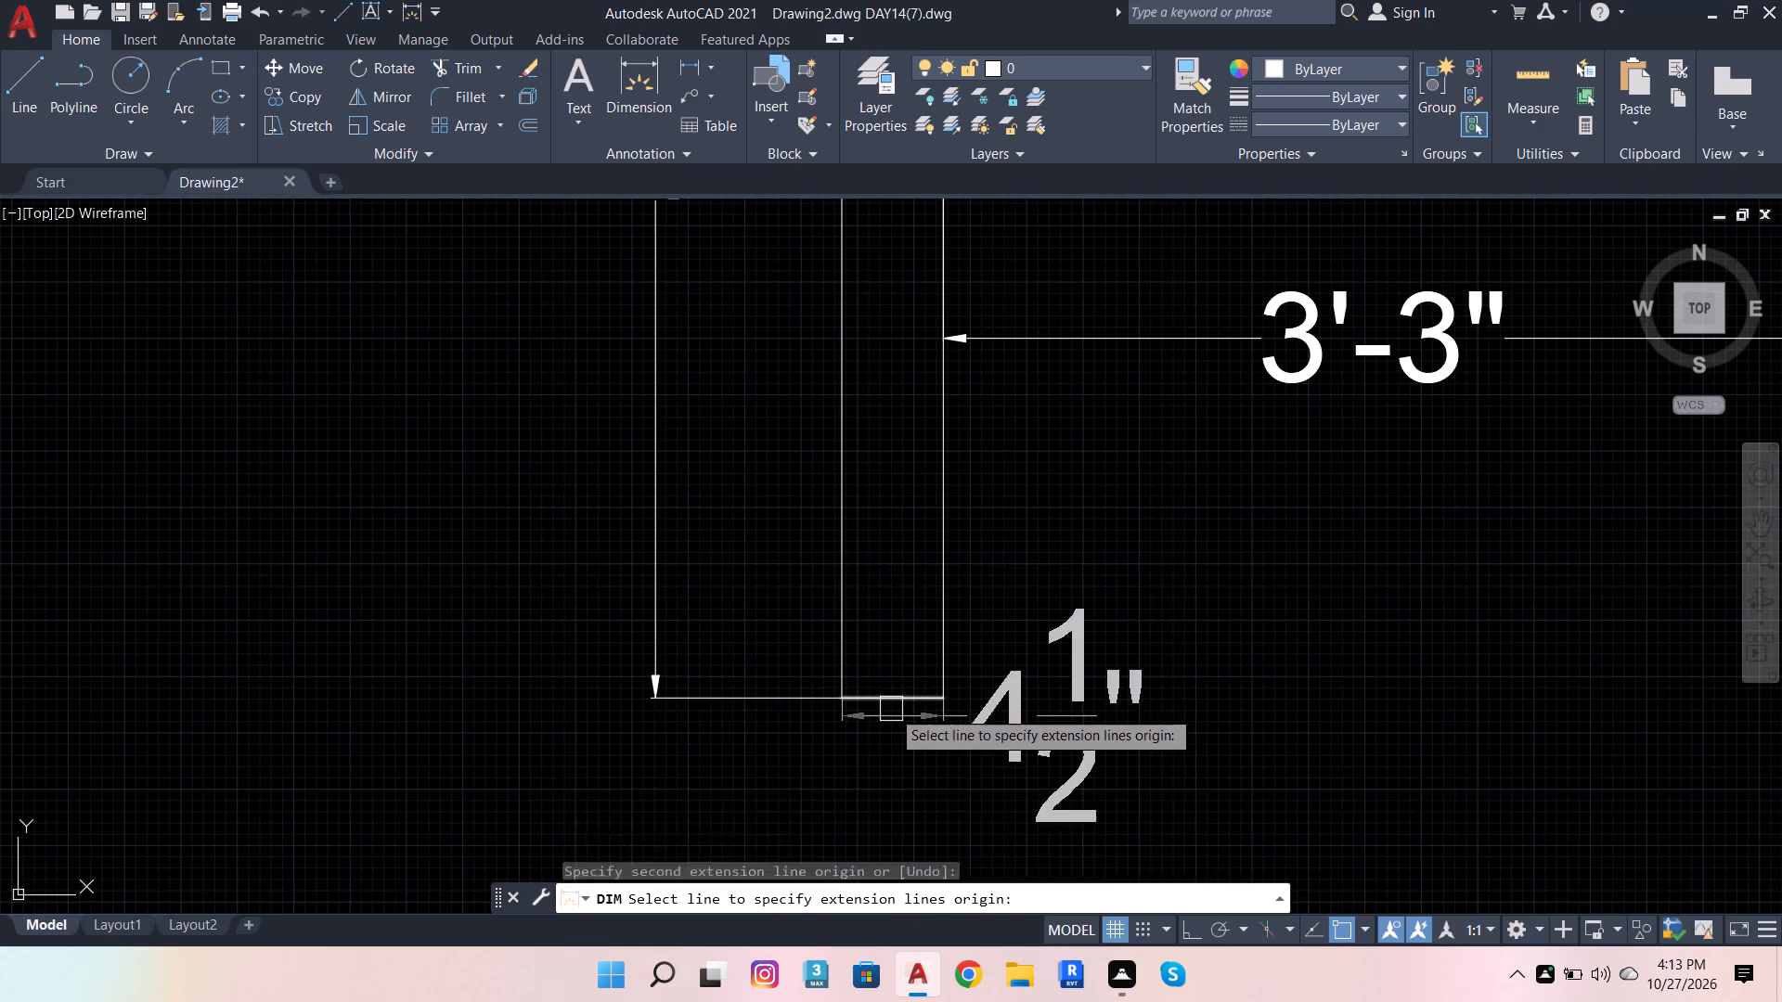
pyautogui.click(891, 709)
pyautogui.scroll(-3, 892, 695)
pyautogui.scroll(3, 878, 746)
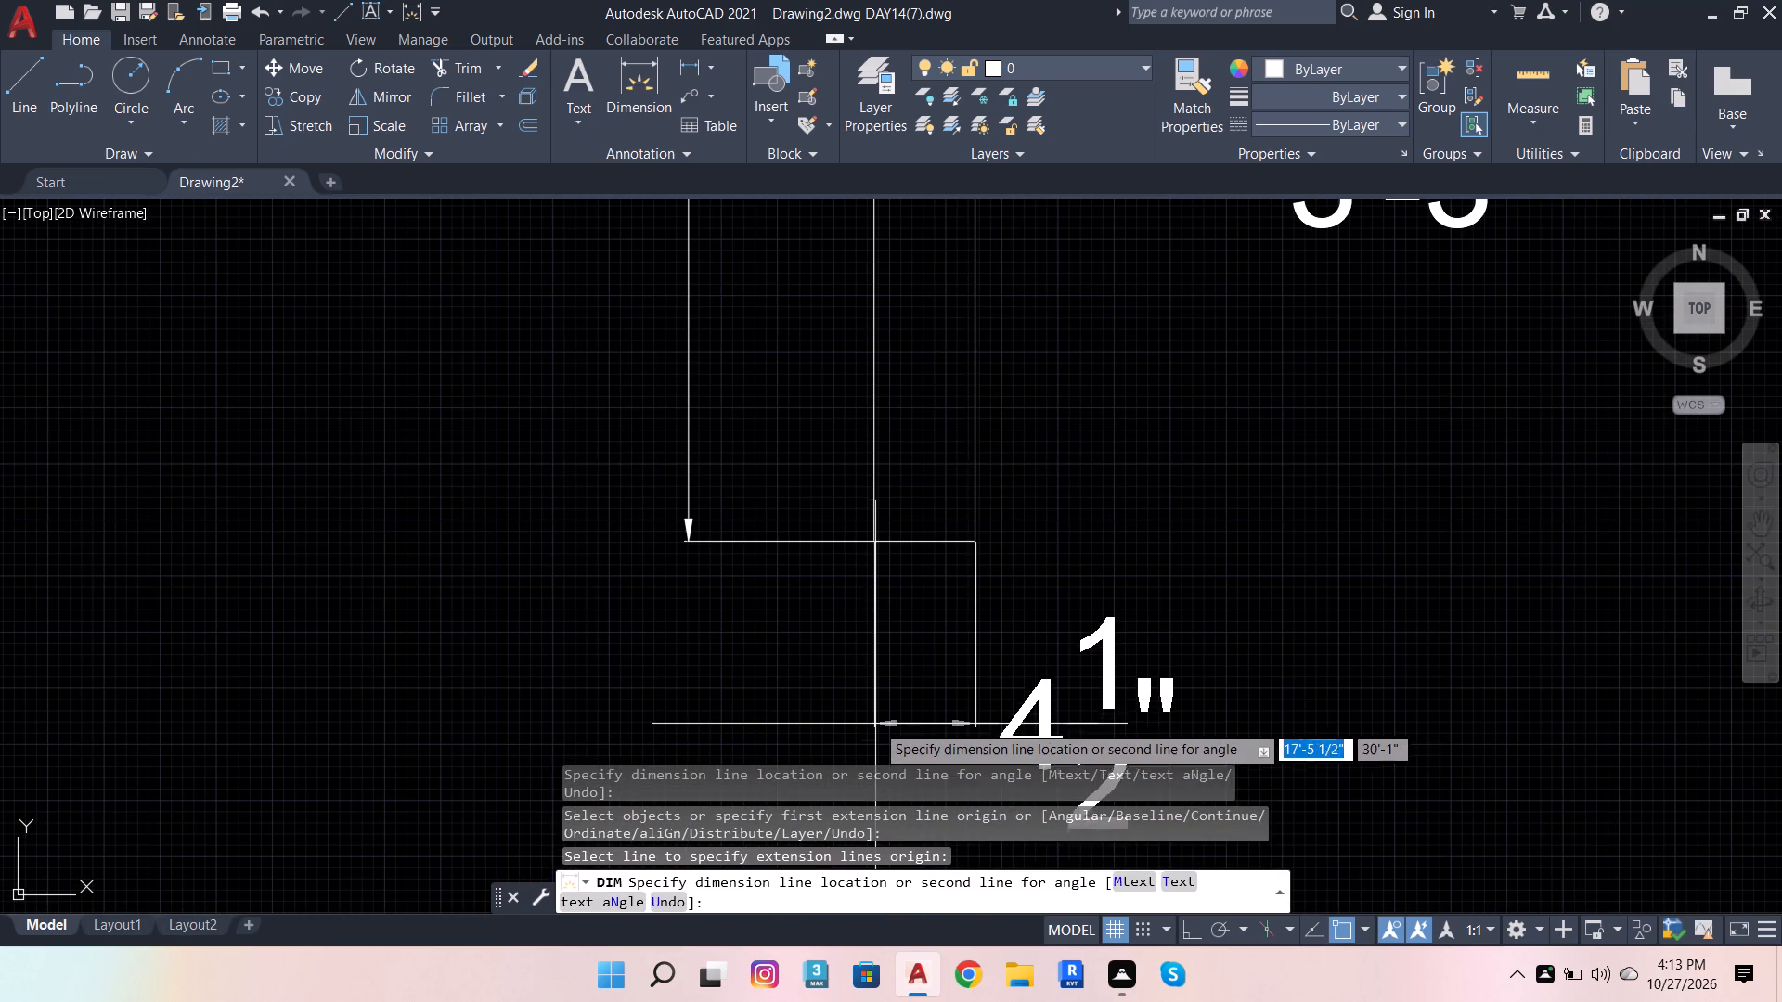
pyautogui.click(875, 722)
# Dimension the plan's right wall from the wardrobe back line to its lower end, outside the existing depth dimension, and end dimensioning.
pyautogui.scroll(-3, 646, 620)
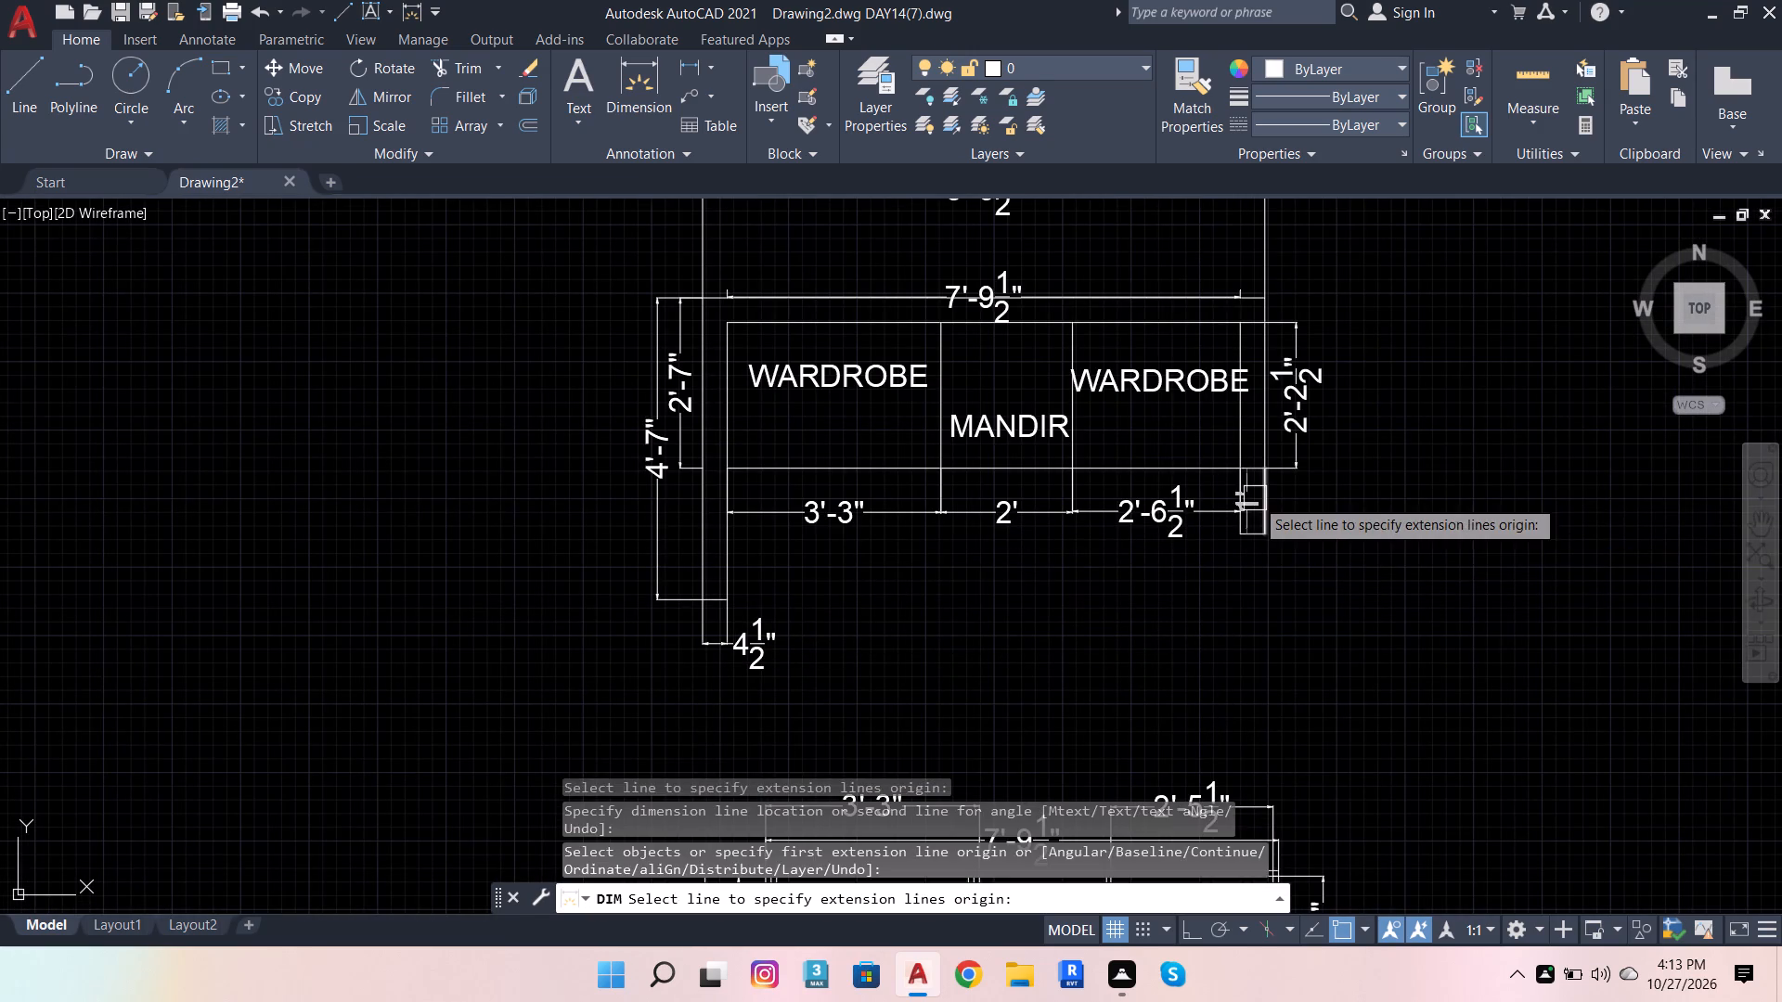
pyautogui.click(1272, 322)
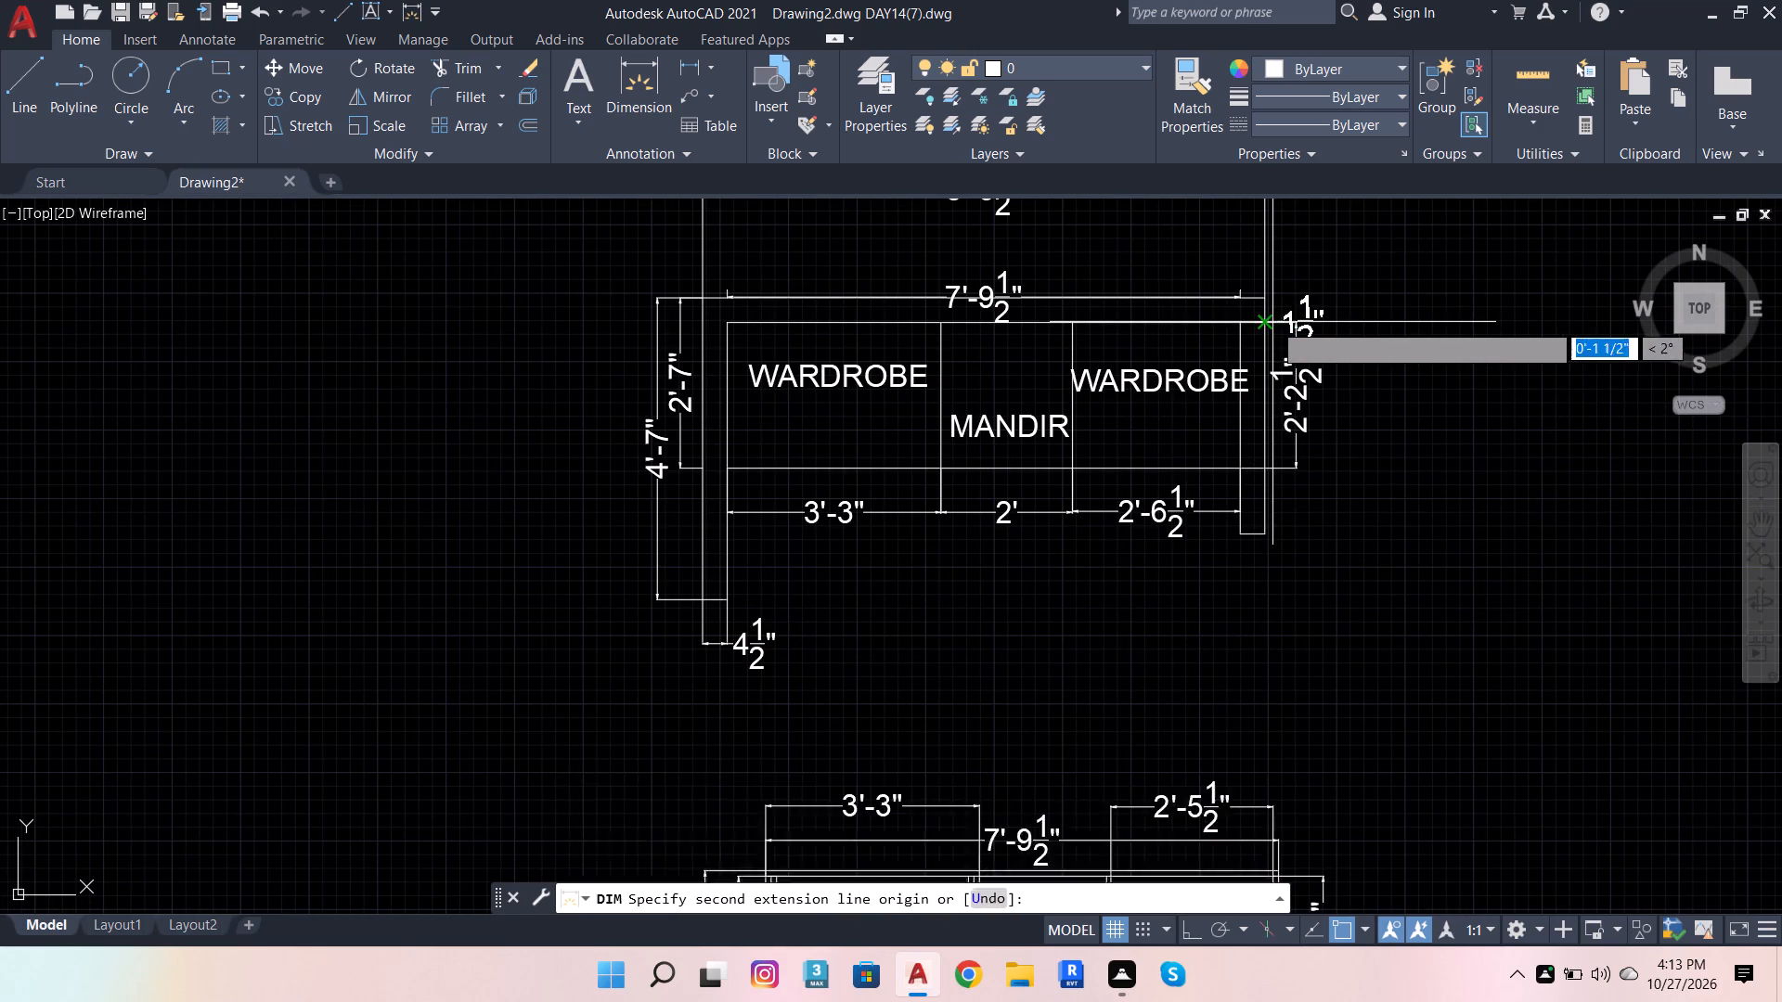
pyautogui.click(1266, 533)
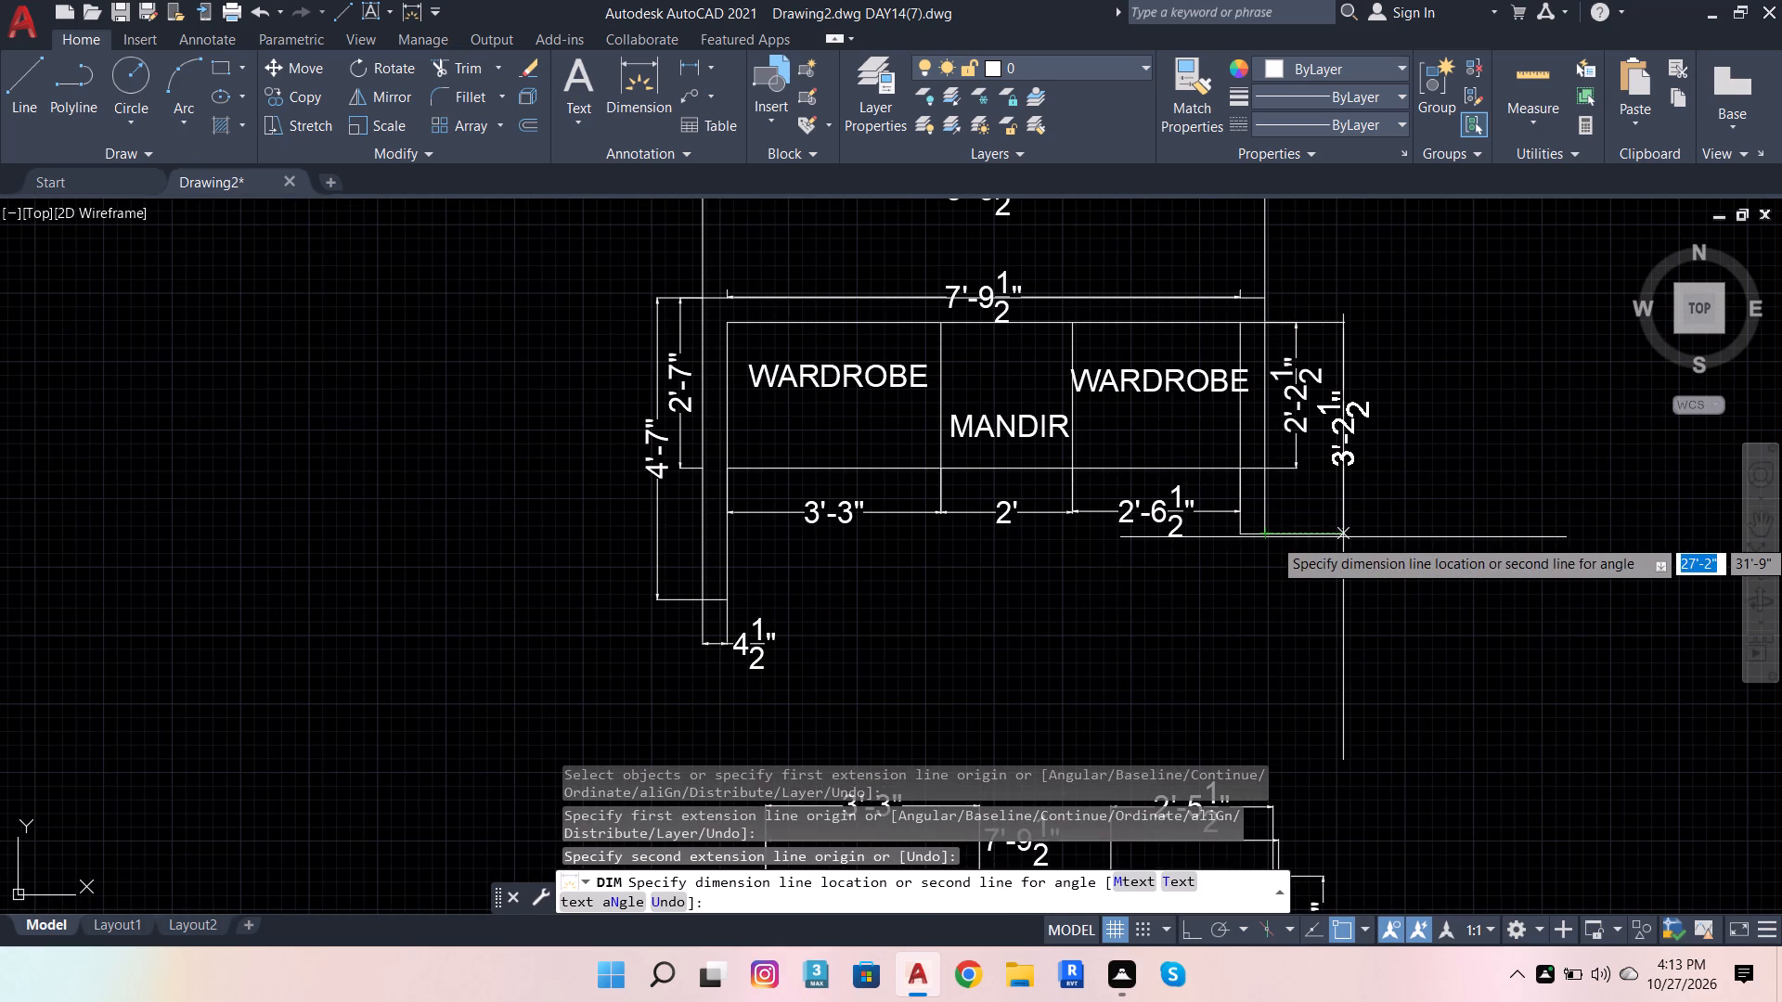
pyautogui.click(1343, 537)
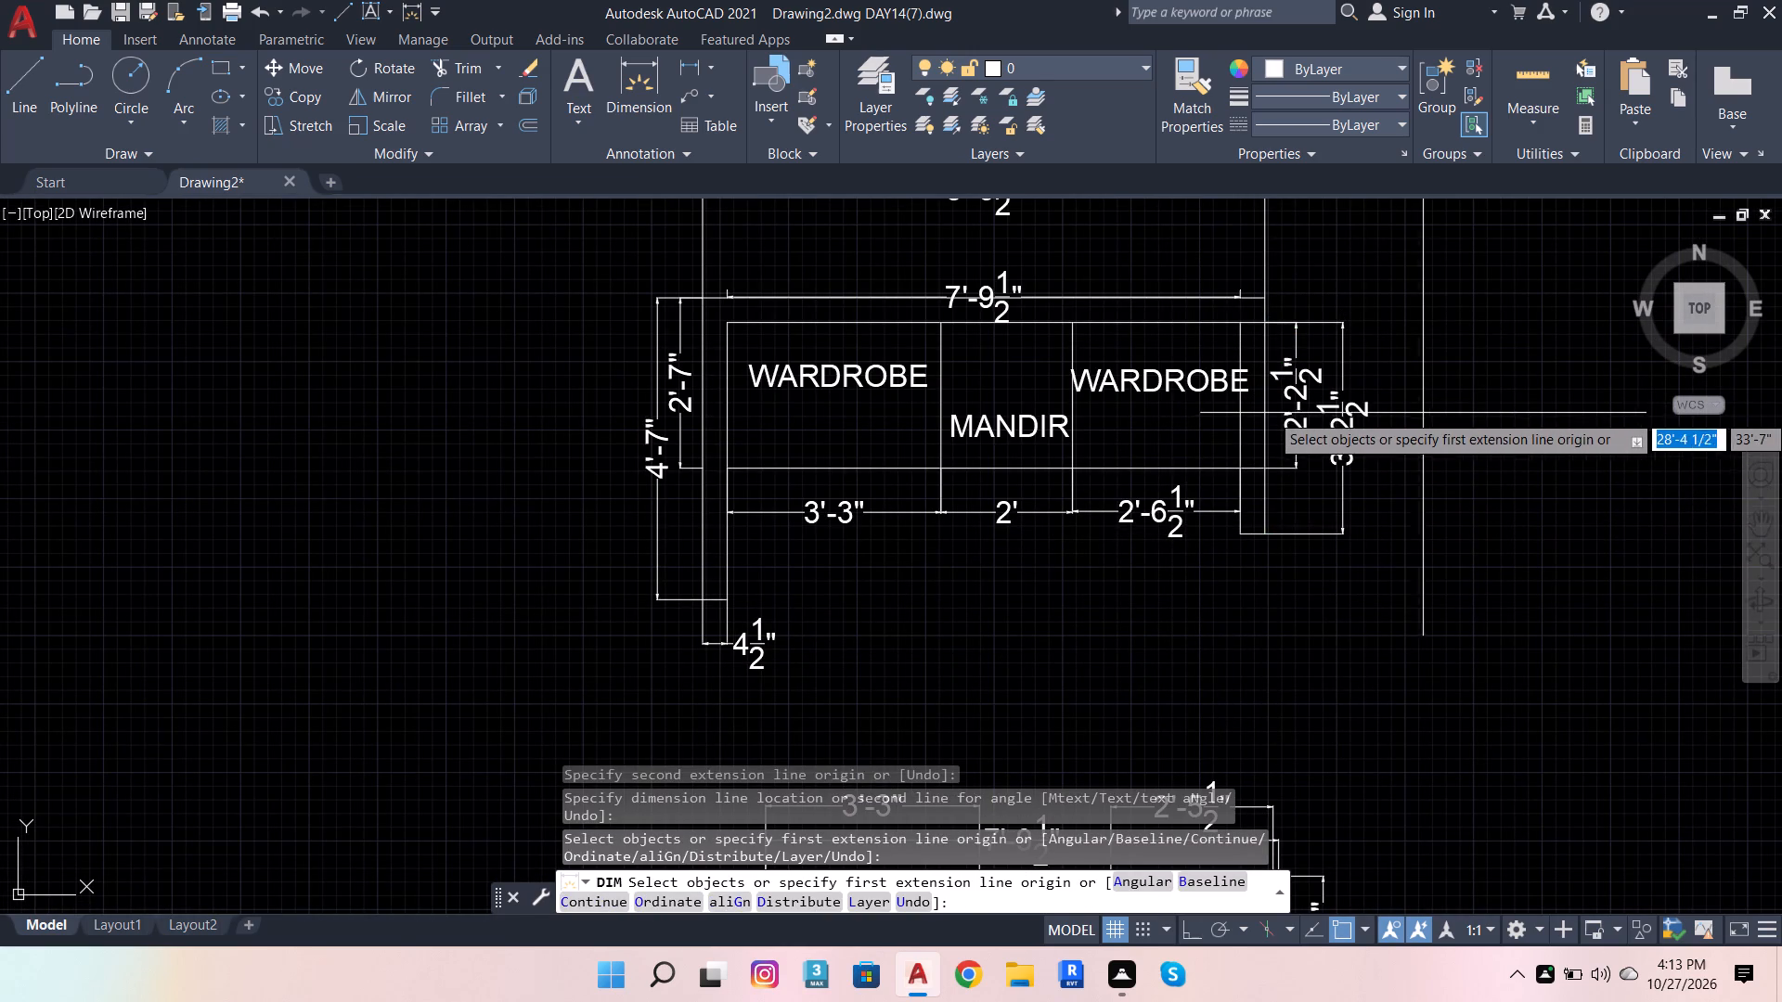
pyautogui.scroll(-2, 1426, 411)
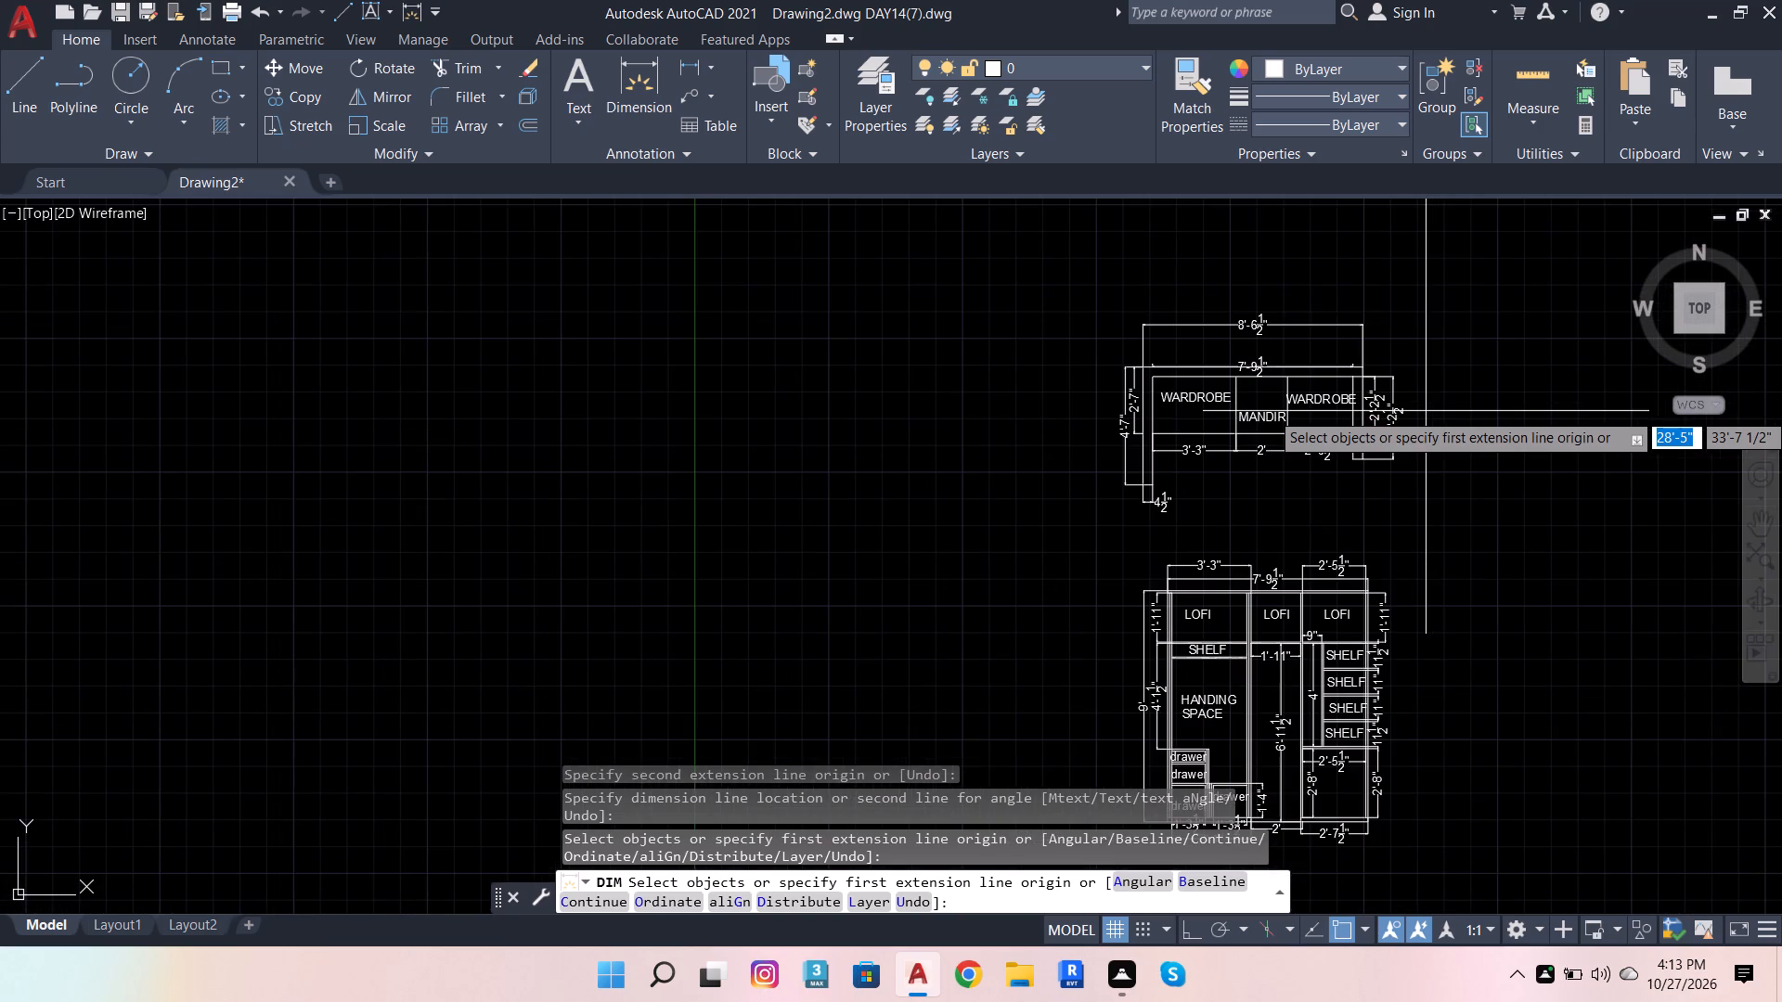
pyautogui.press('Escape')
pyautogui.press('Escape')
pyautogui.press('Escape')
pyautogui.press('Escape')
pyautogui.press('Escape')
pyautogui.press('Escape')
pyautogui.press('Escape')
pyautogui.press('Escape')
pyautogui.press('Escape')
pyautogui.press('Escape')
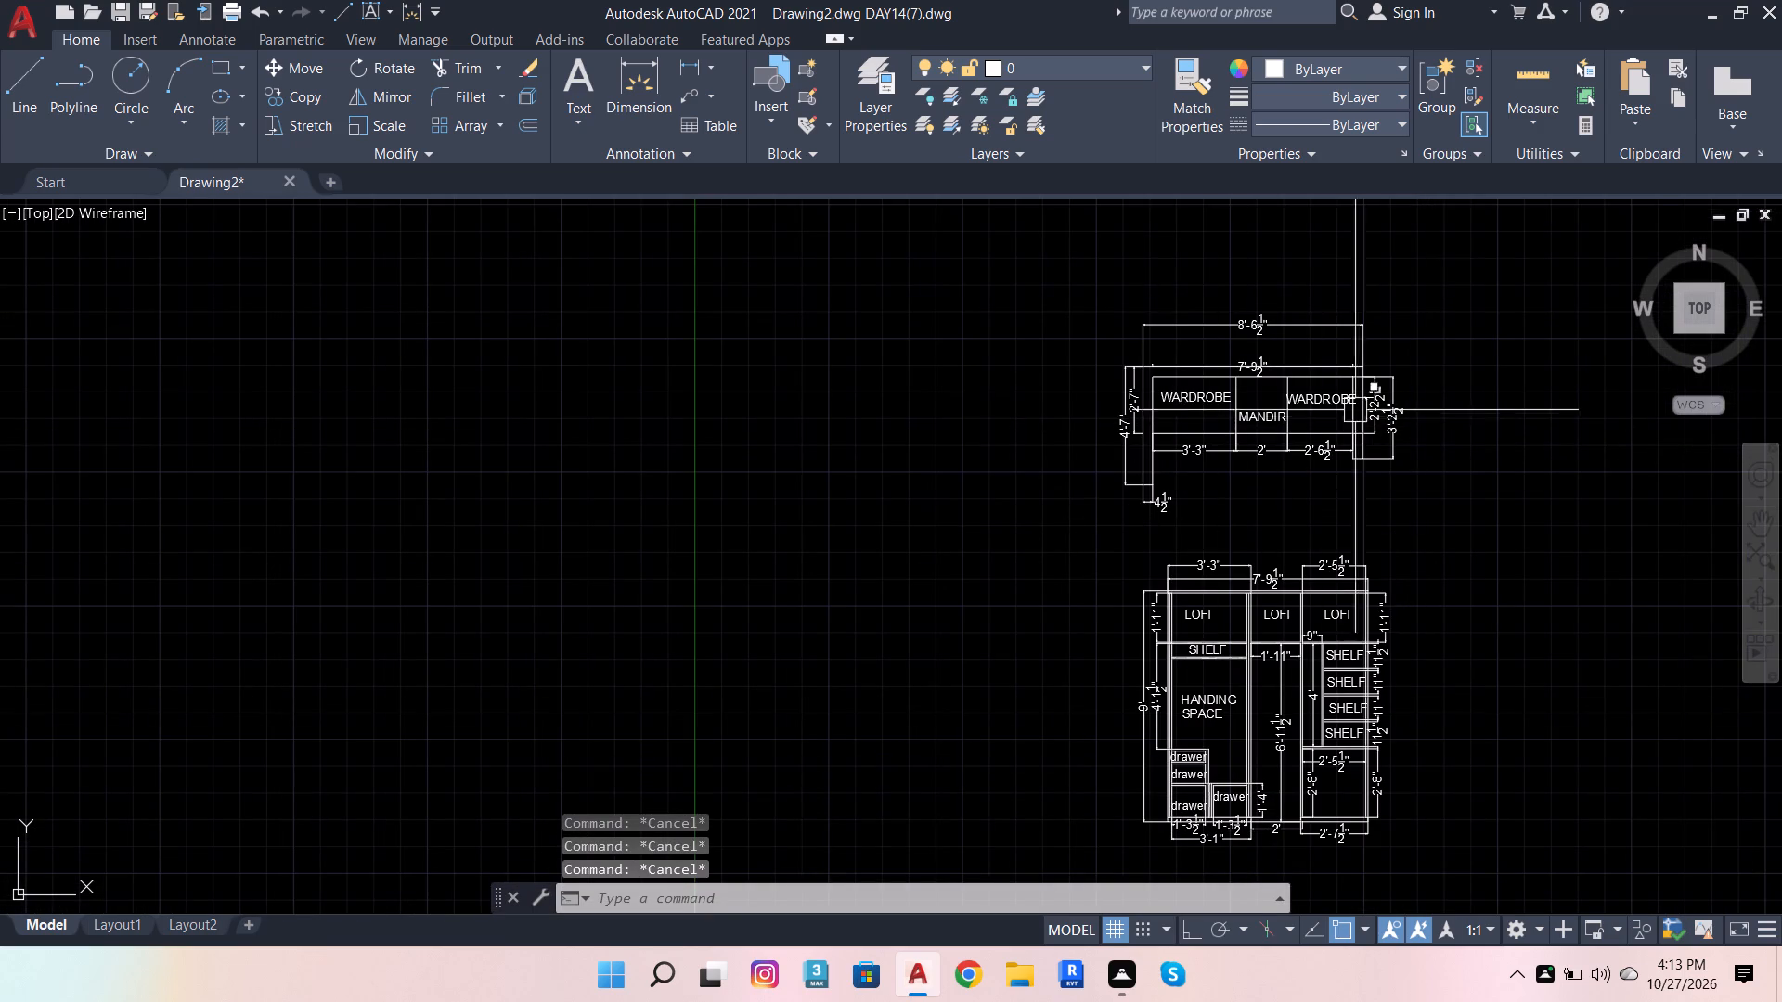
# Save the drawing with the plan's new dimensions.
pyautogui.scroll(3, 1364, 404)
pyautogui.hotkey('ctrl', 's')
pyautogui.hotkey('ctrl', 's')
pyautogui.hotkey('ctrl', 's')
pyautogui.hotkey('ctrl', 's')
pyautogui.hotkey('ctrl', 's')
pyautogui.hotkey('ctrl', 's')
pyautogui.hotkey('ctrl', 's')
pyautogui.hotkey('ctrl', 's')
pyautogui.hotkey('ctrl', 's')
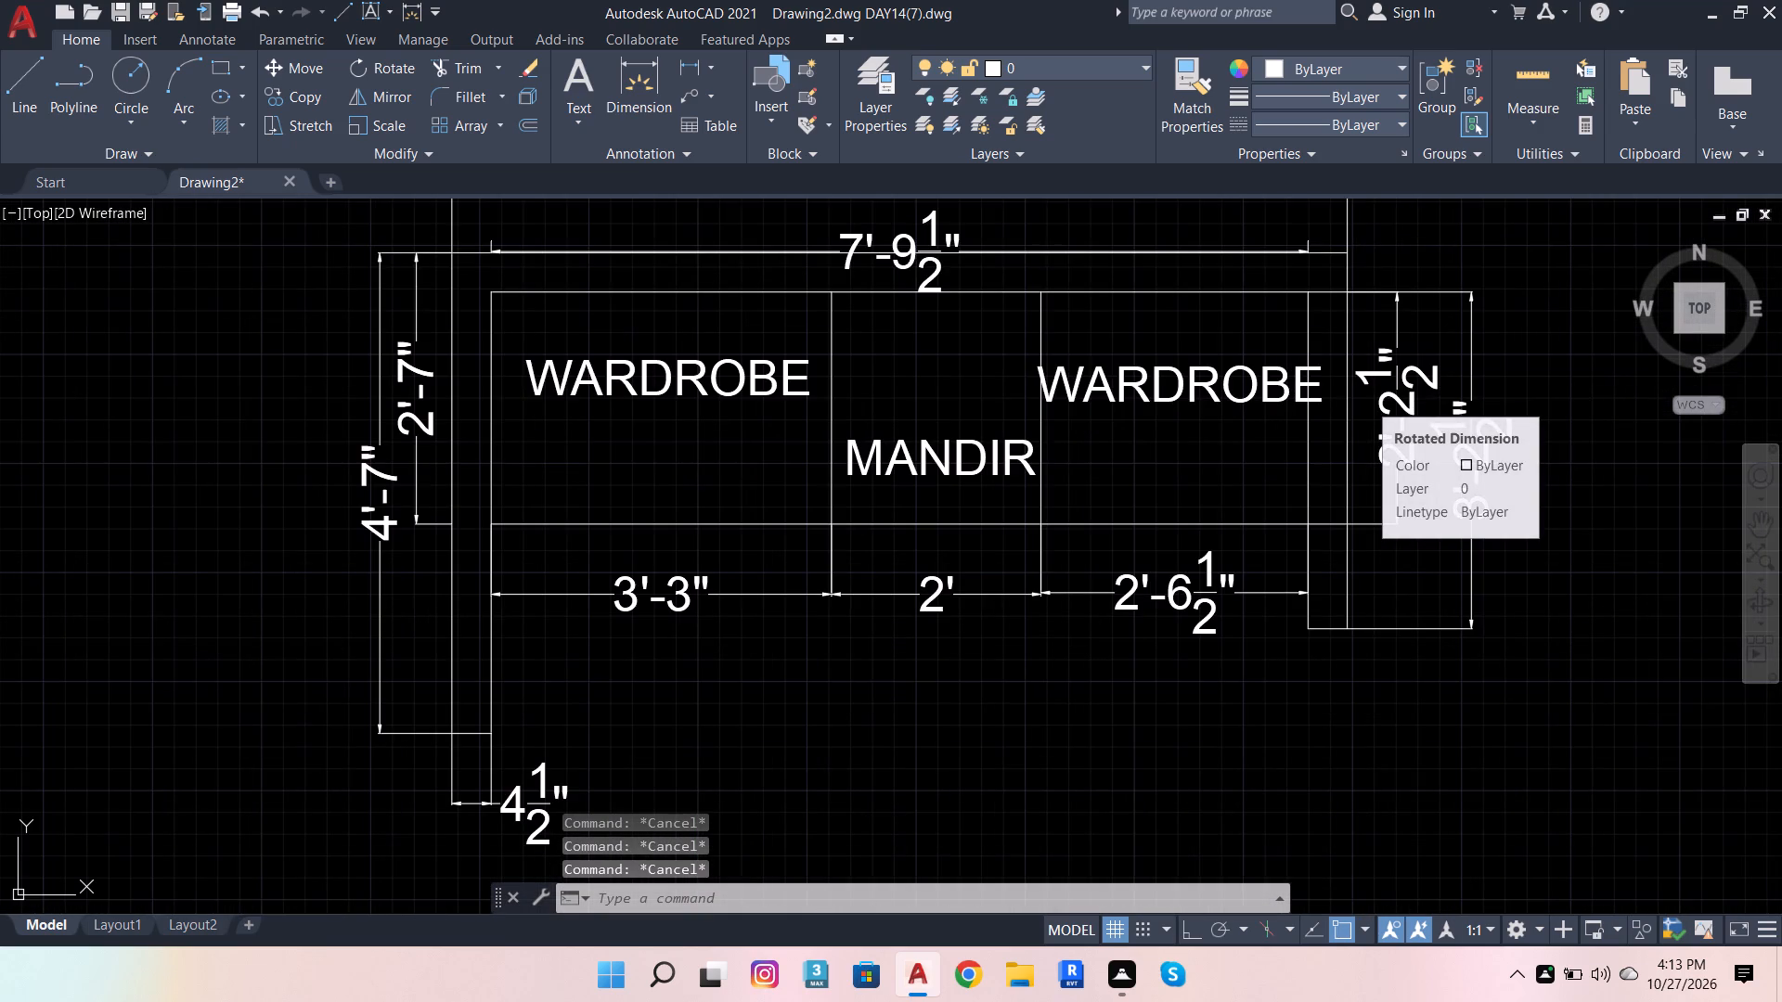
# Open the recent drawing Drawing1 DAY 14(6) alongside the wardrobe drawing.
pyautogui.click(113, 174)
pyautogui.scroll(-5, 624, 519)
pyautogui.scroll(-5, 933, 544)
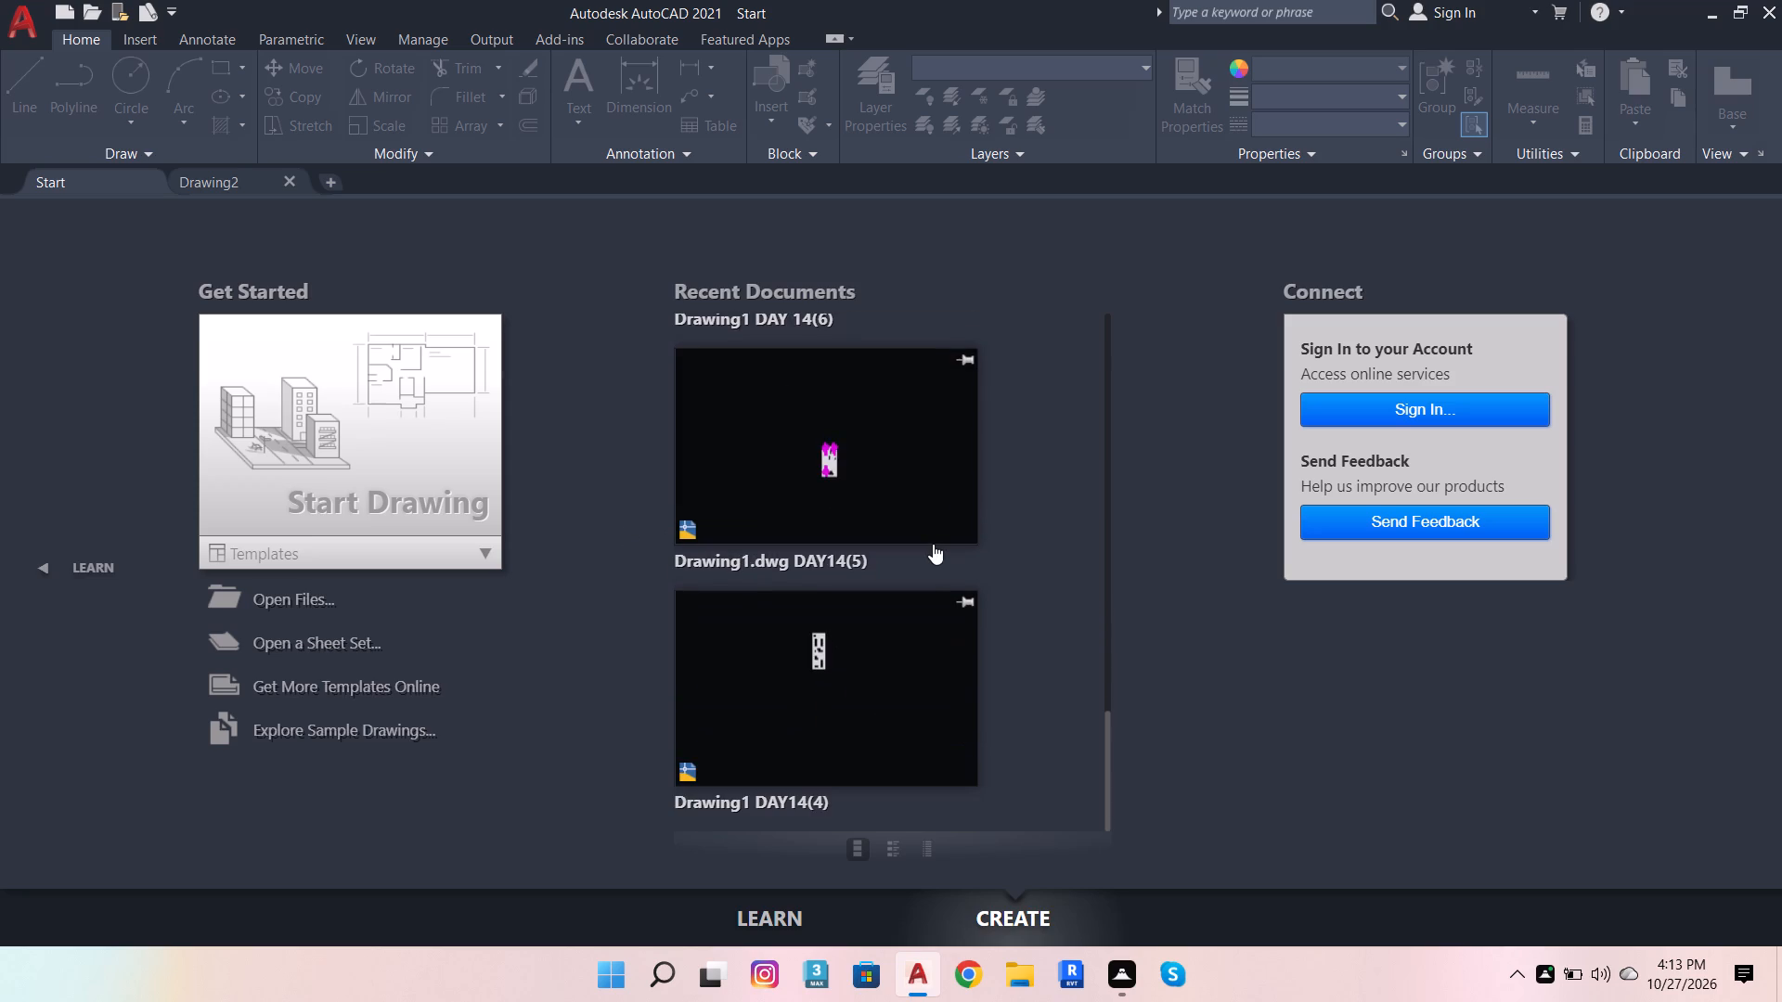
pyautogui.scroll(-3, 933, 546)
pyautogui.scroll(2, 933, 547)
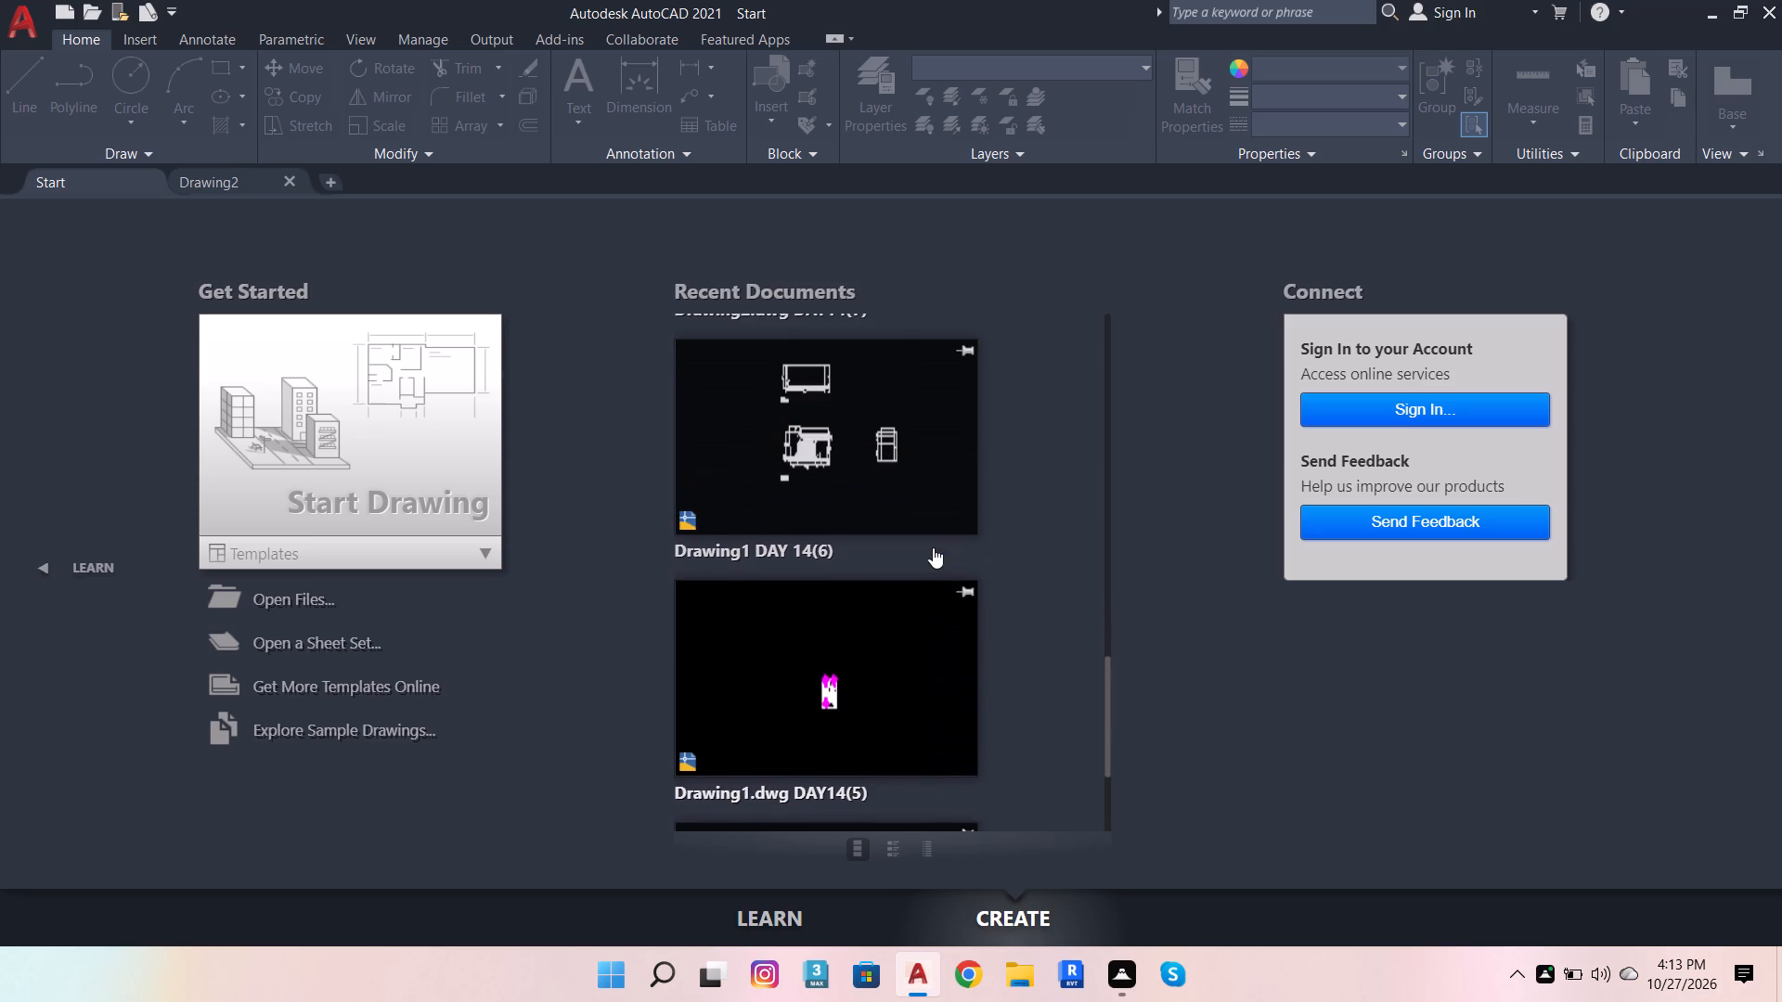
pyautogui.click(789, 421)
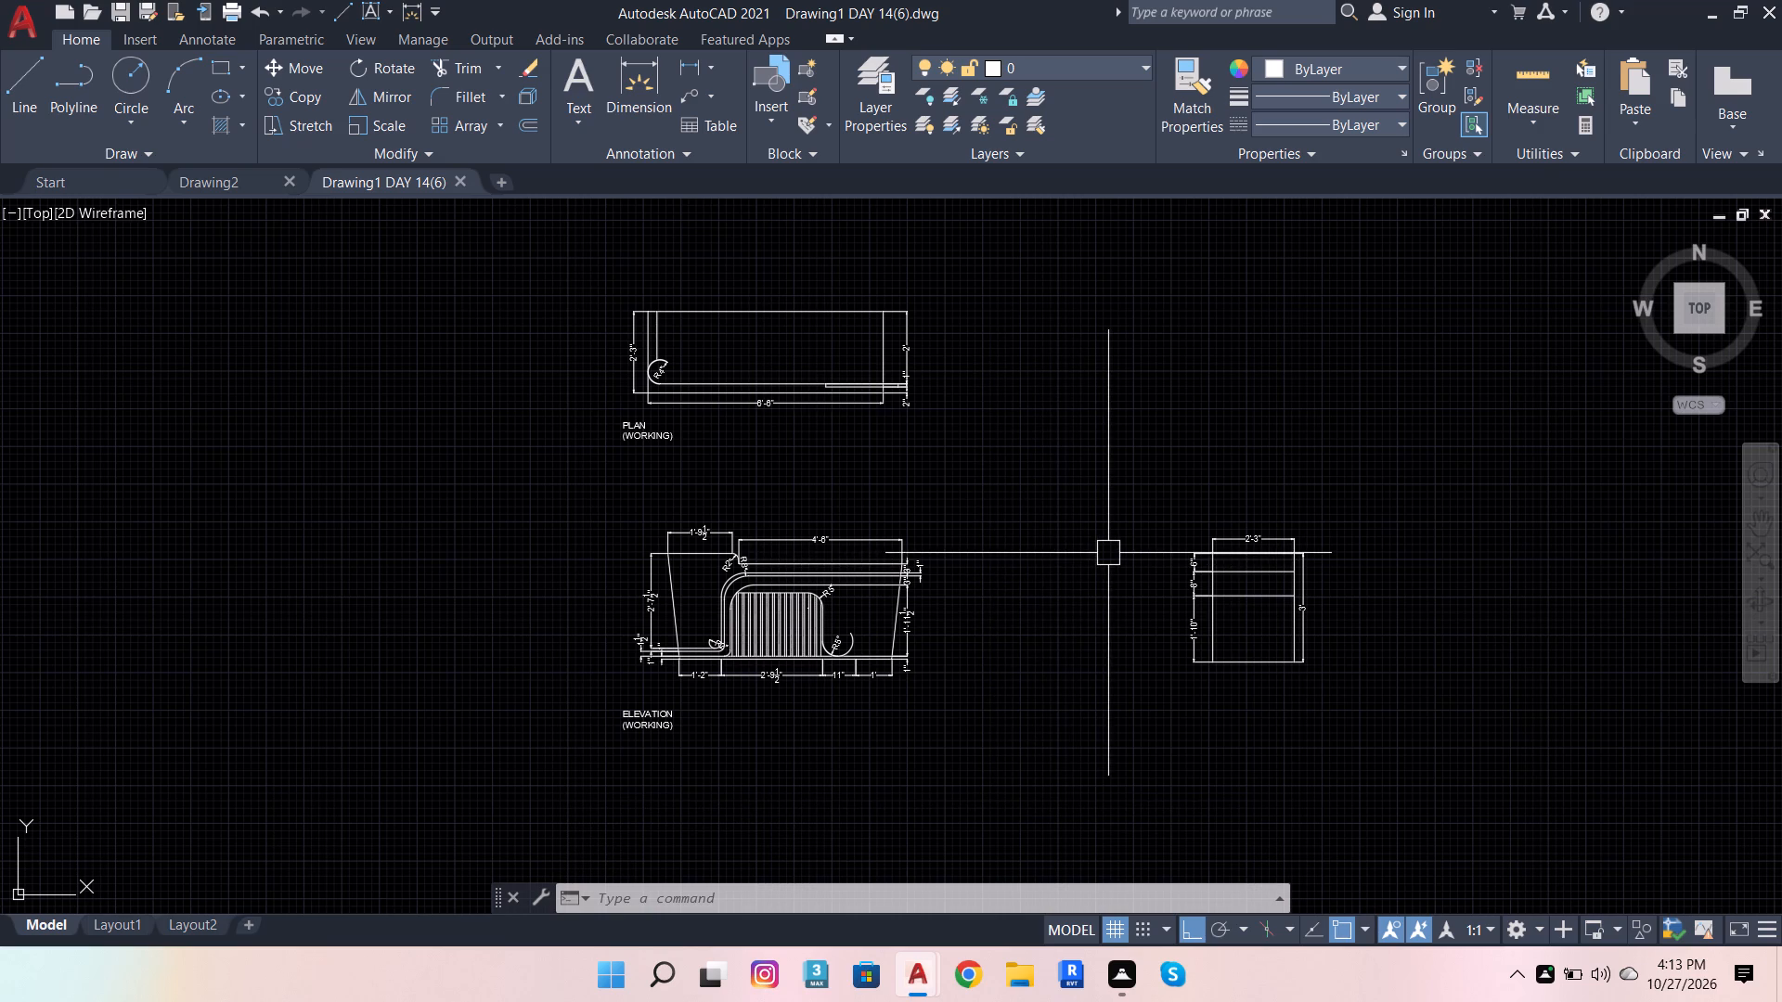
# Draw a 1" vertical line across the elevation's base strip, 1.6" inward from the left slanted side, continuing with a 1" horizontal segment along the bottom edge.
pyautogui.scroll(4, 585, 625)
pyautogui.scroll(2, 802, 700)
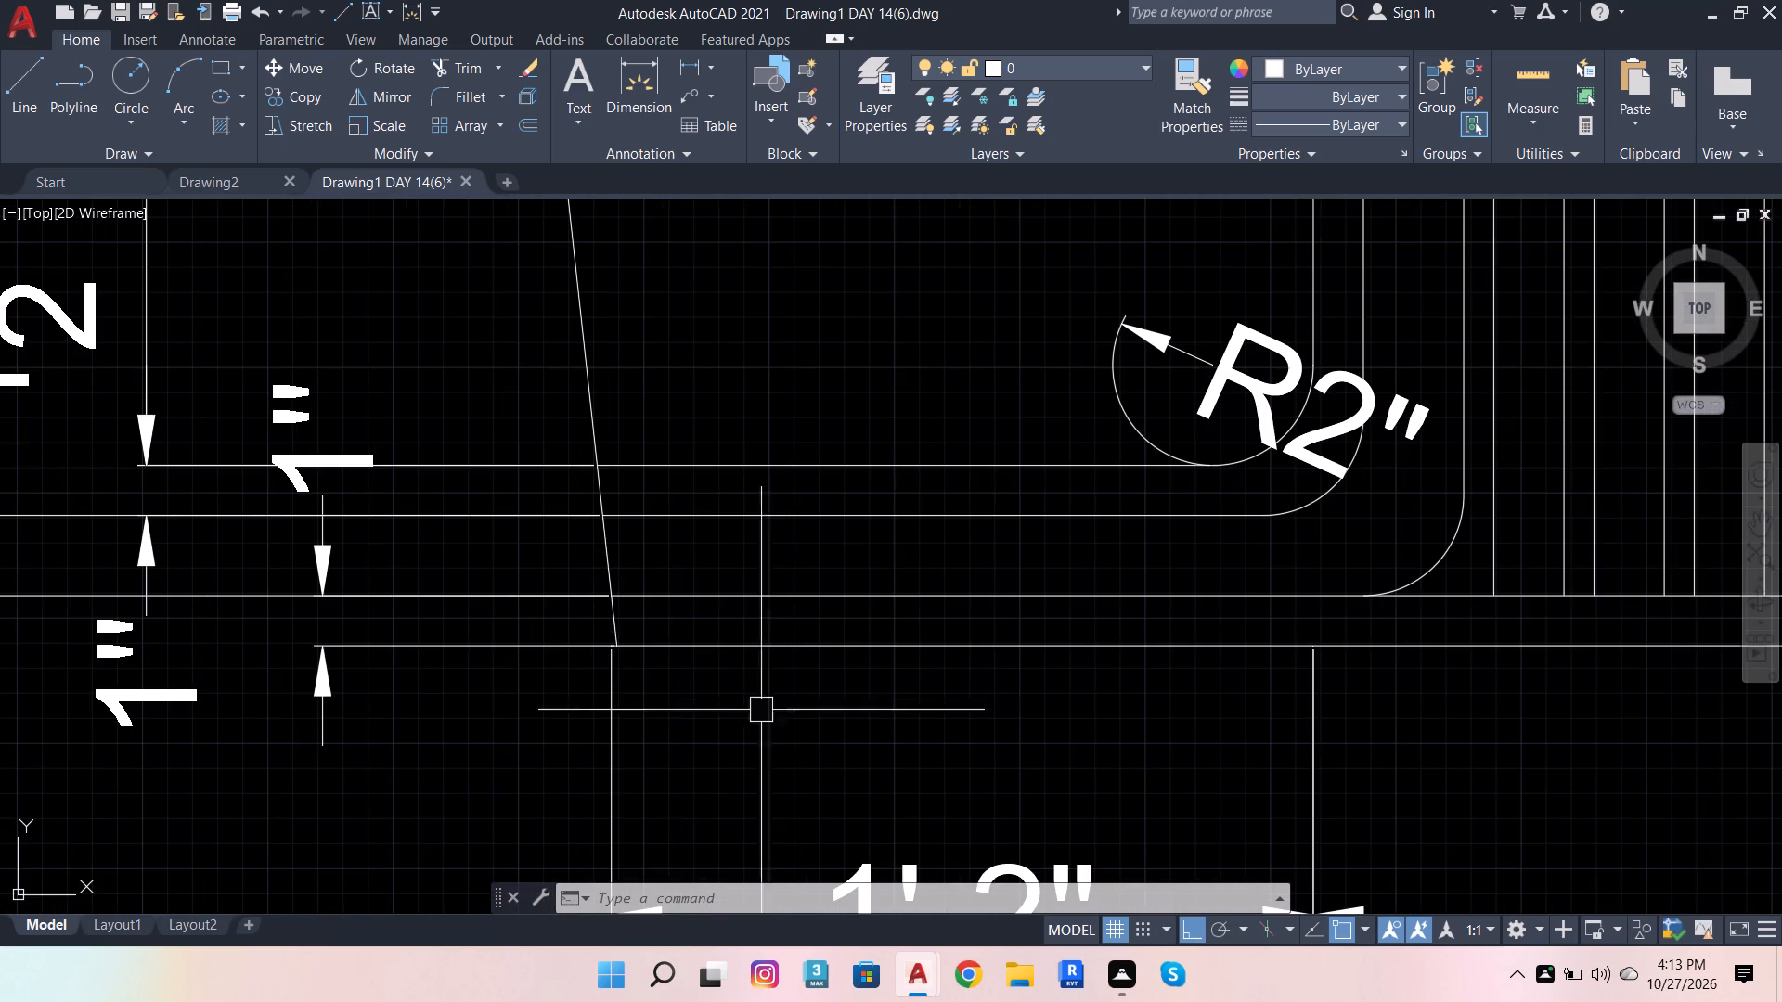
pyautogui.scroll(1, 600, 631)
pyautogui.scroll(-3, 676, 609)
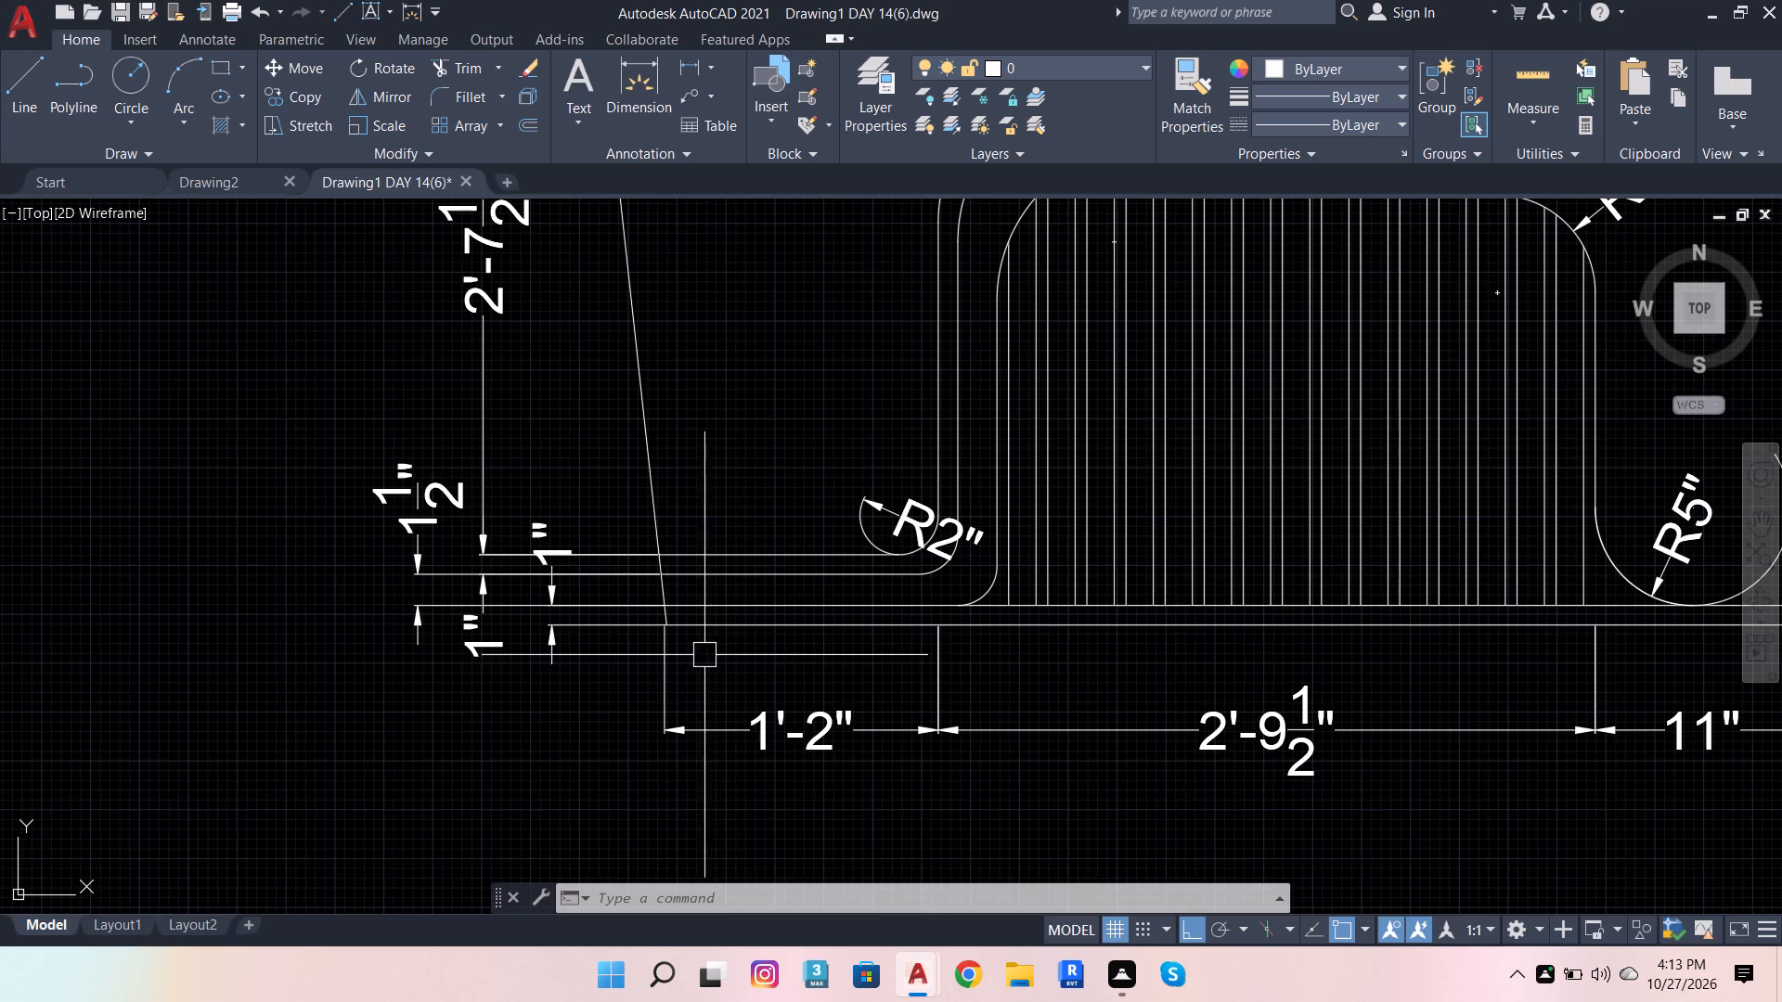
pyautogui.scroll(2, 750, 643)
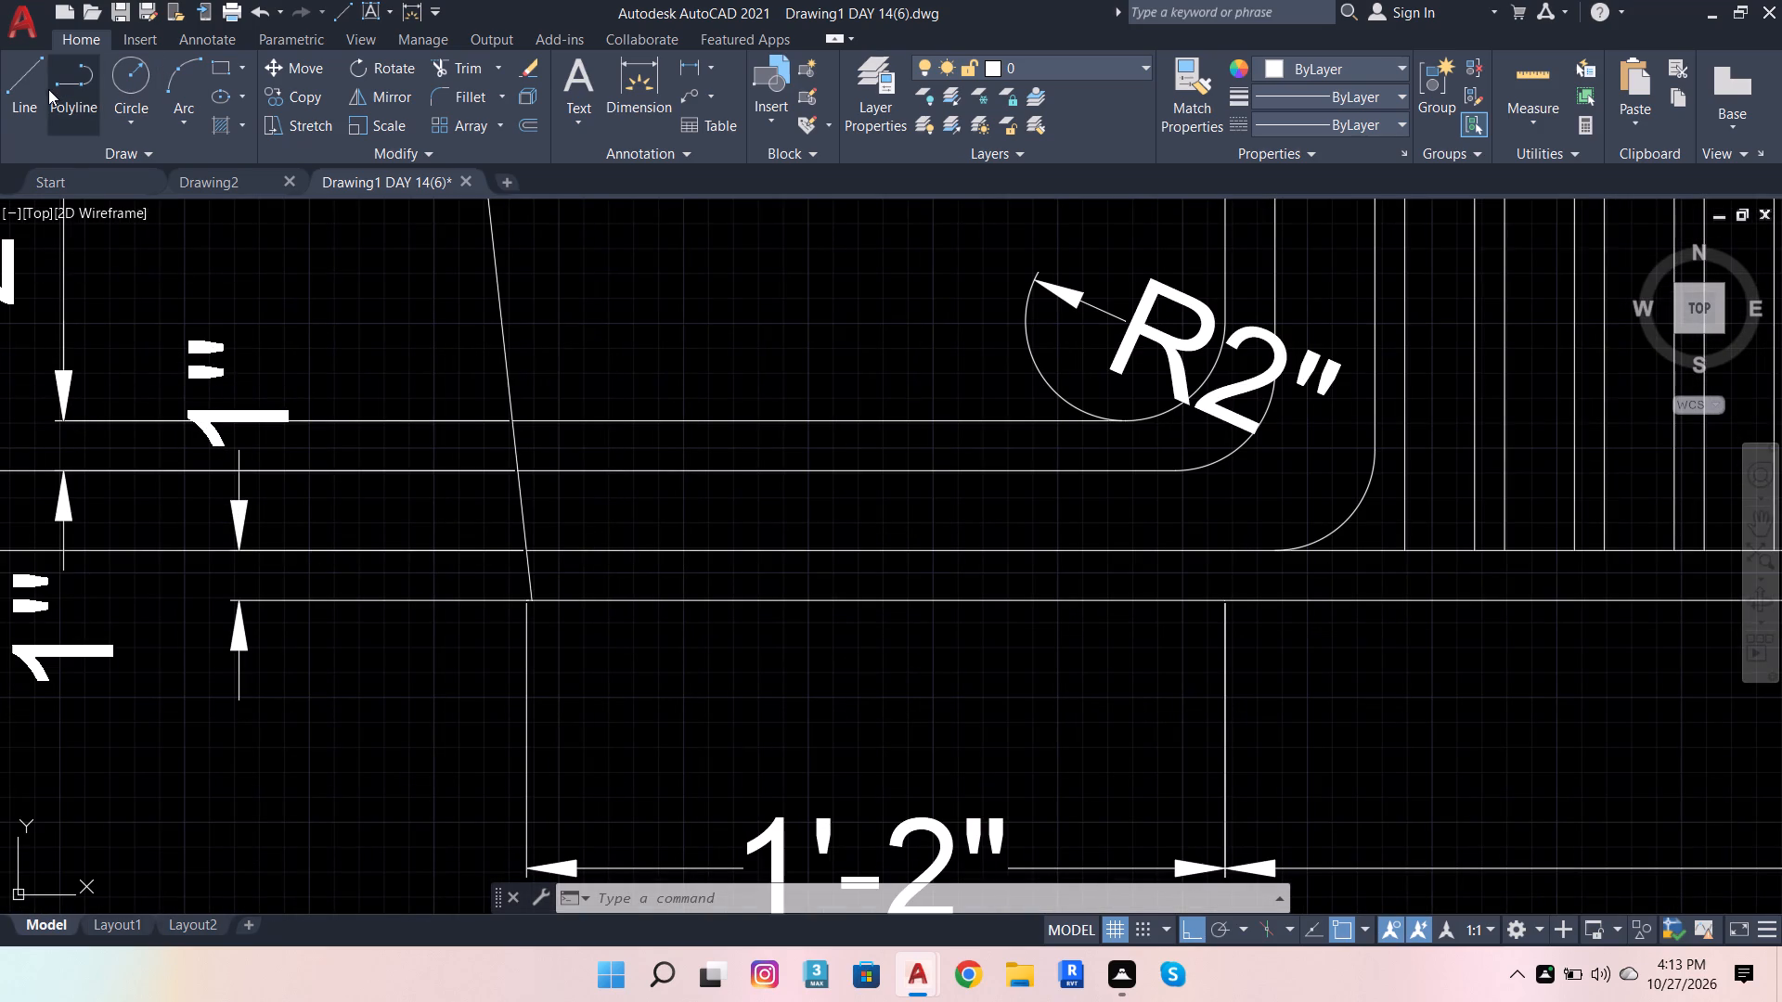
pyautogui.click(21, 76)
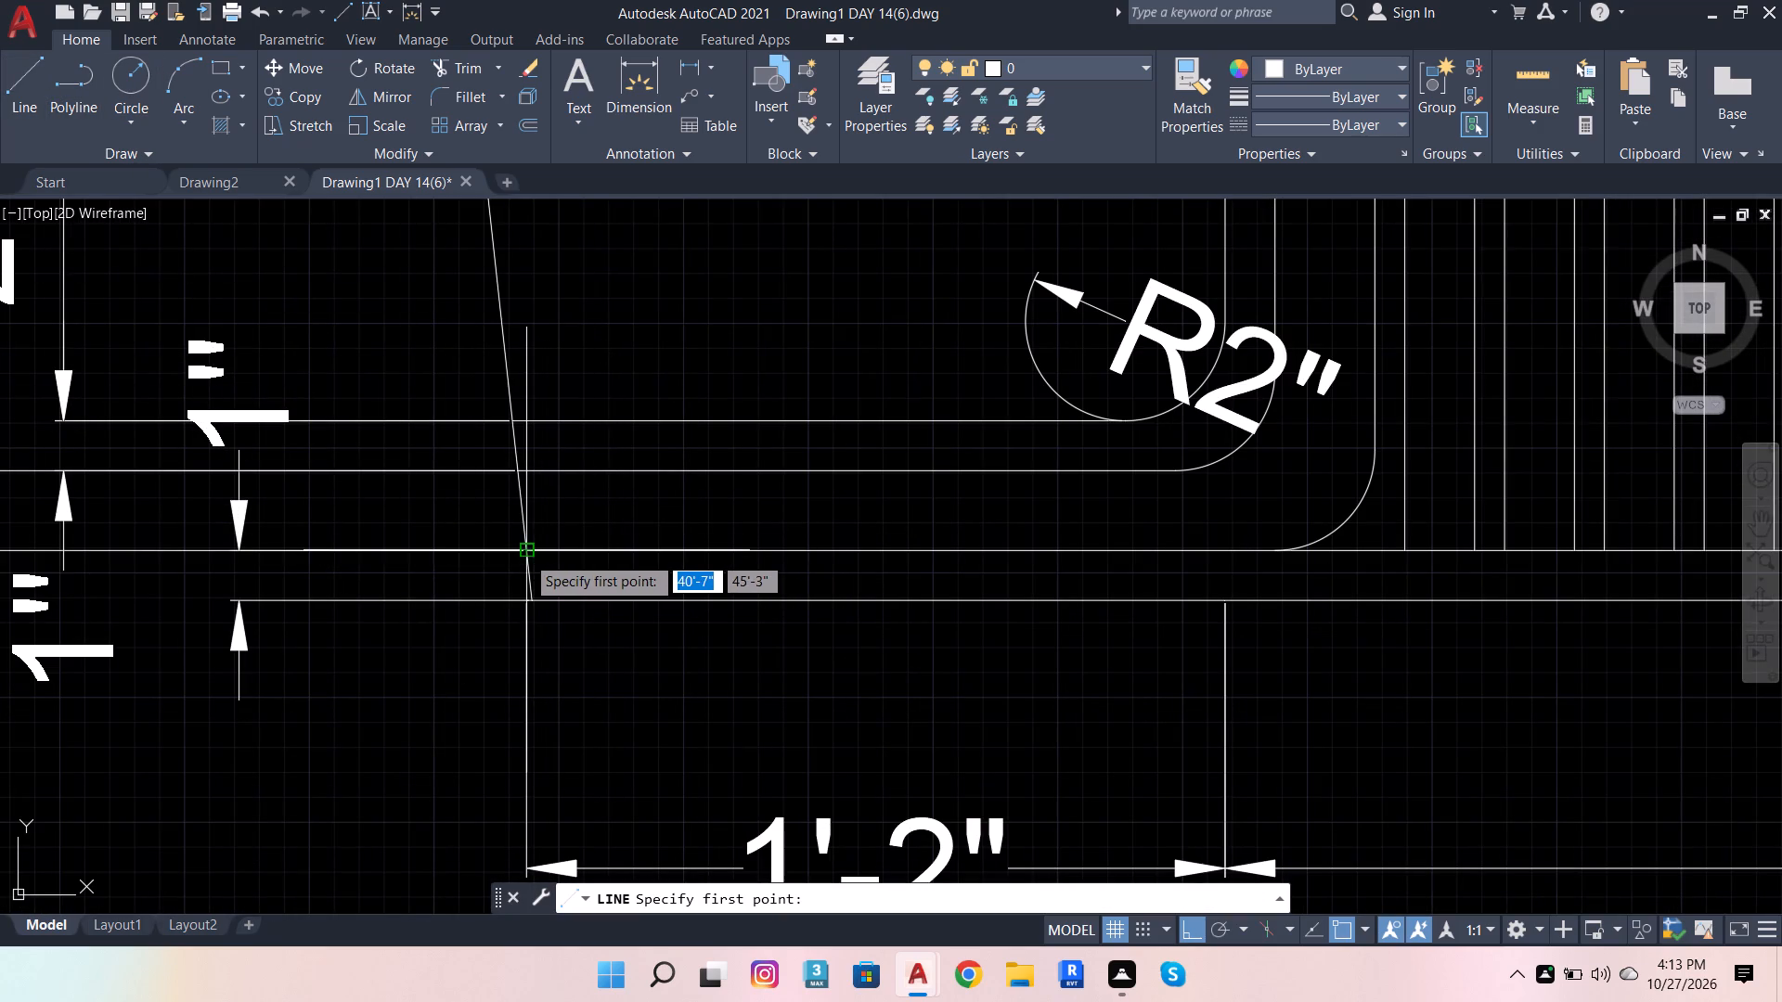
pyautogui.write('1.6')
pyautogui.press('Return')
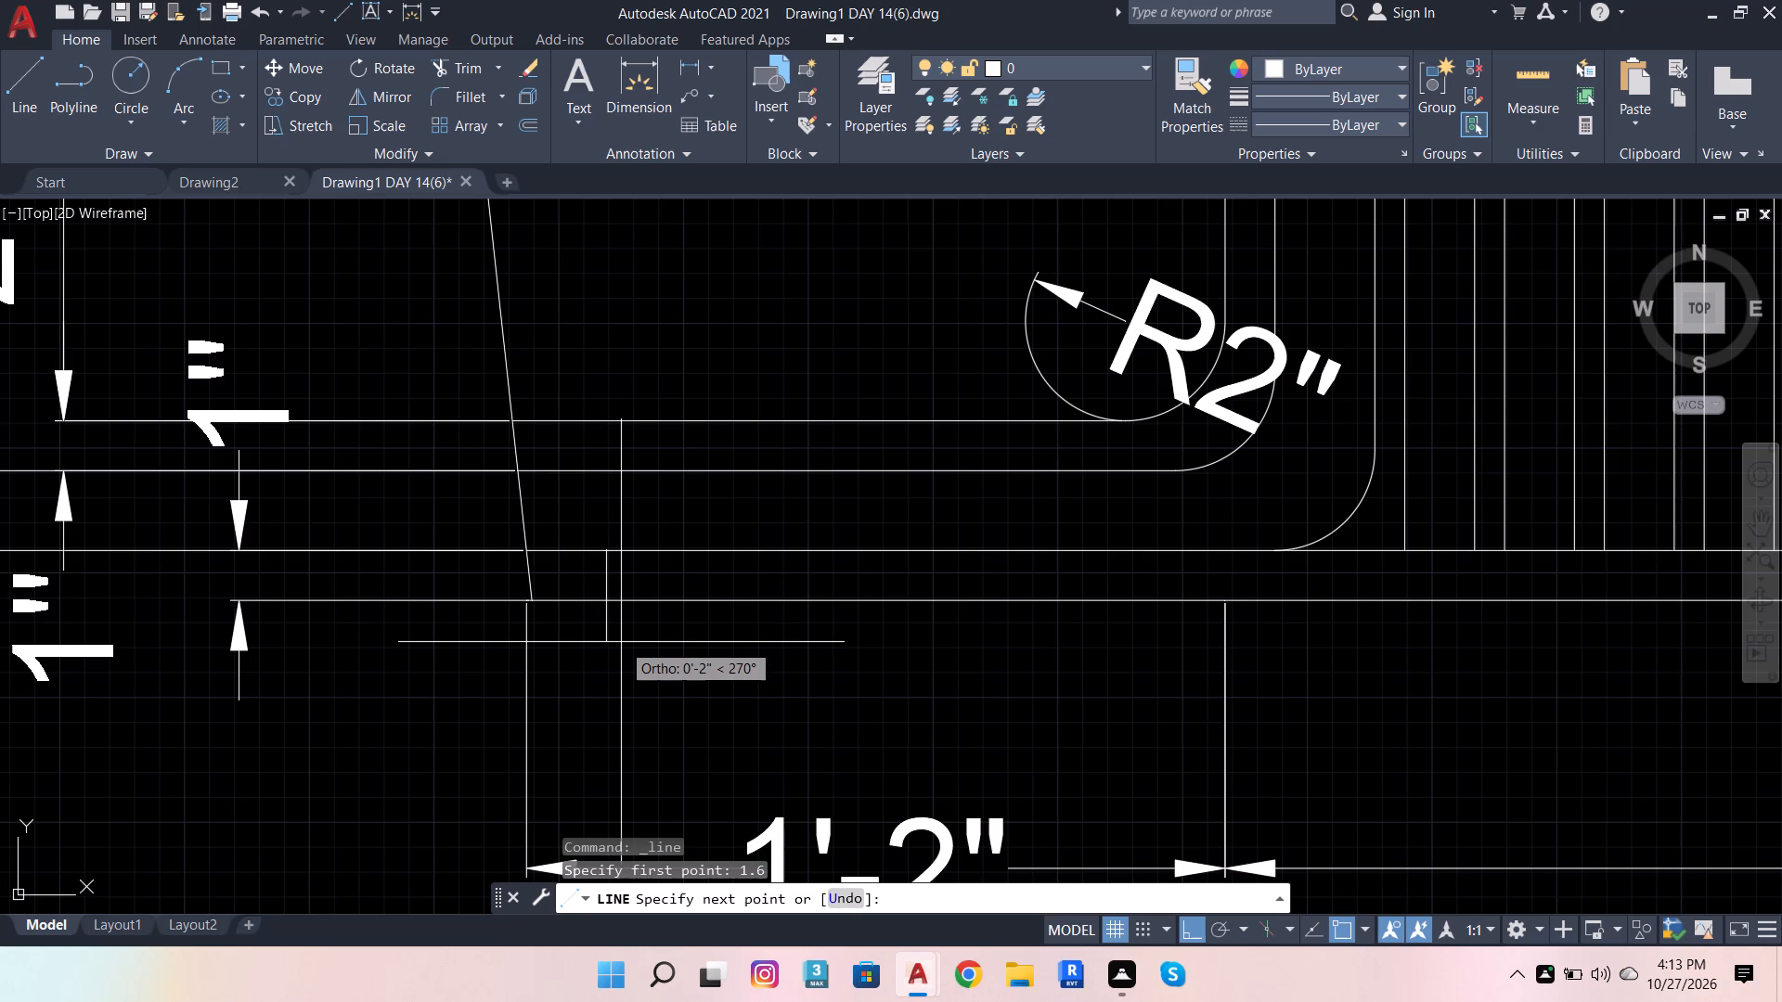
pyautogui.press('1')
pyautogui.press('Return')
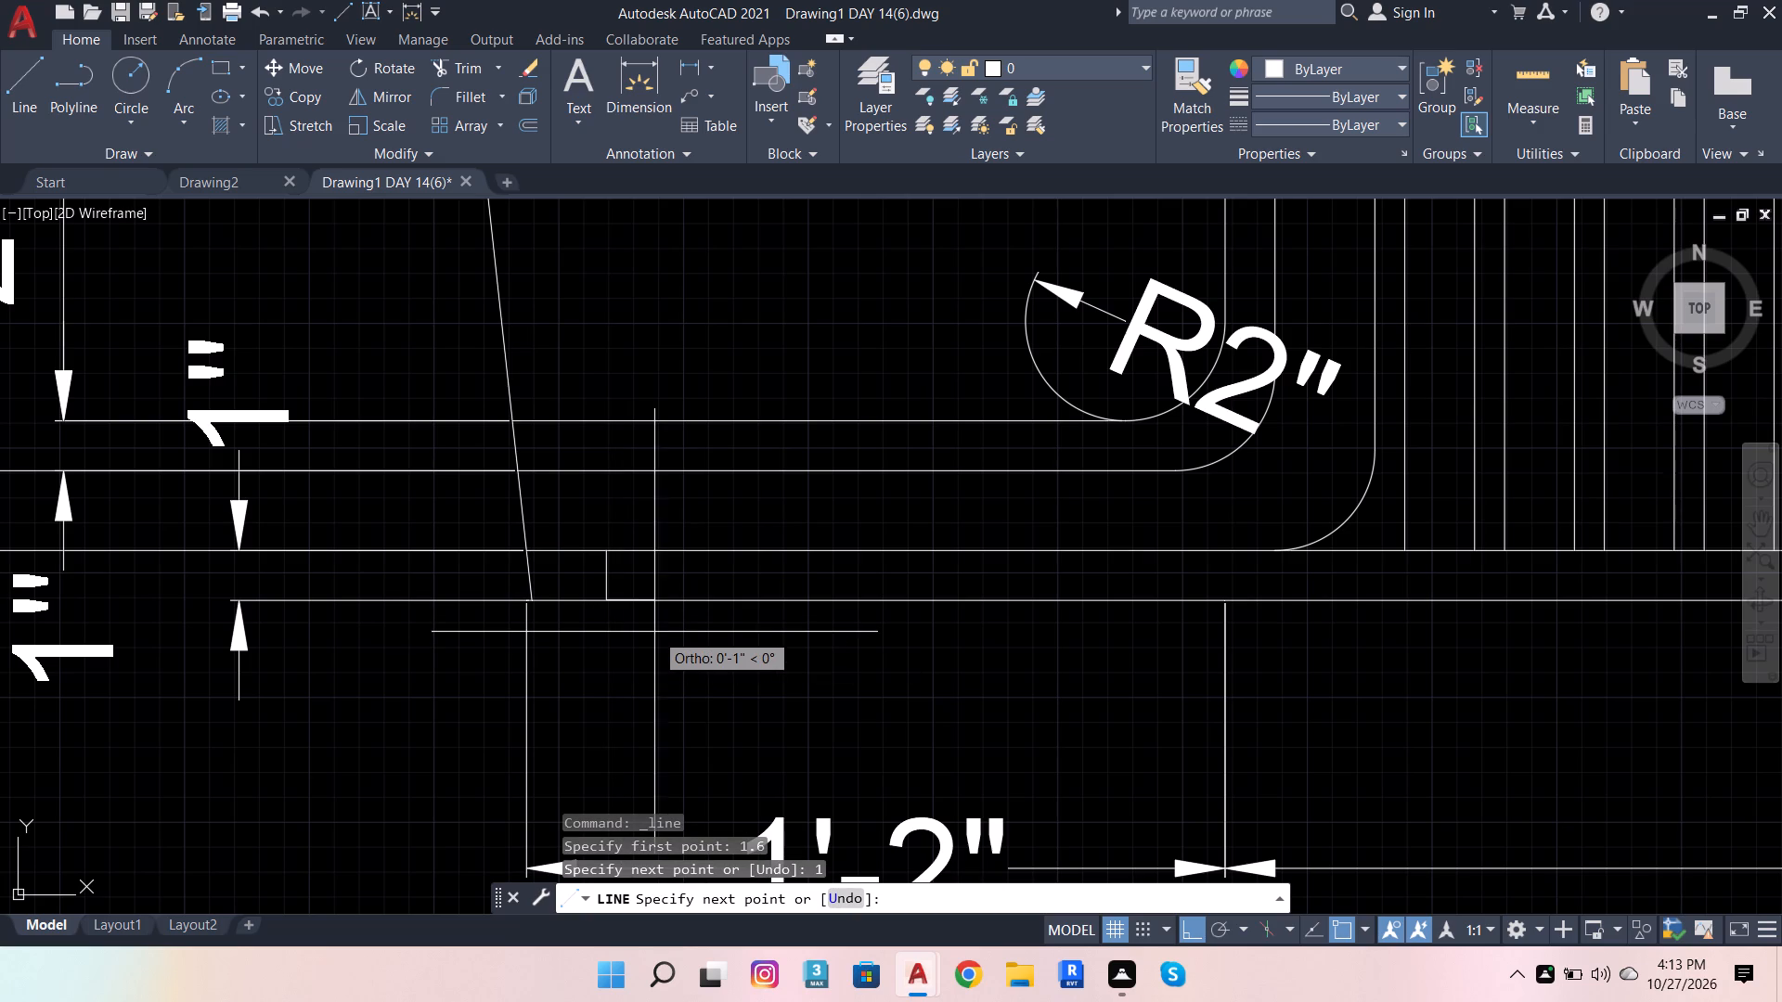
pyautogui.press('1')
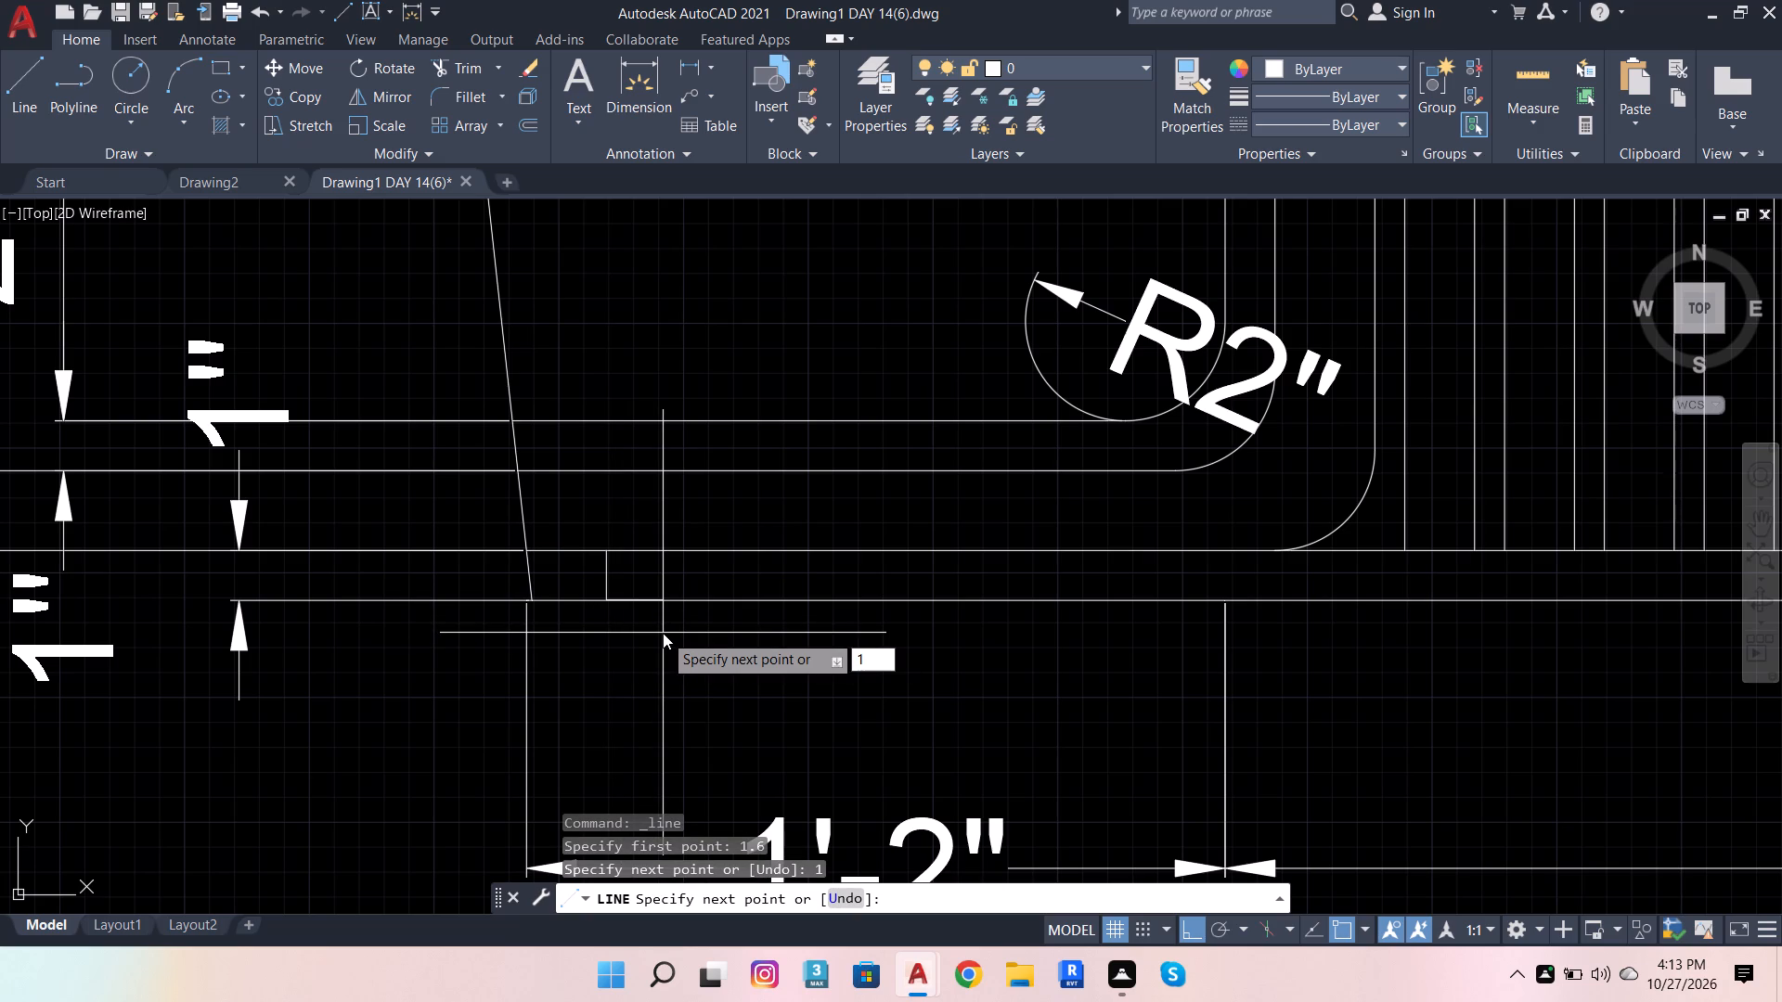
pyautogui.press('space')
pyautogui.scroll(-1, 274, 619)
pyautogui.press('space')
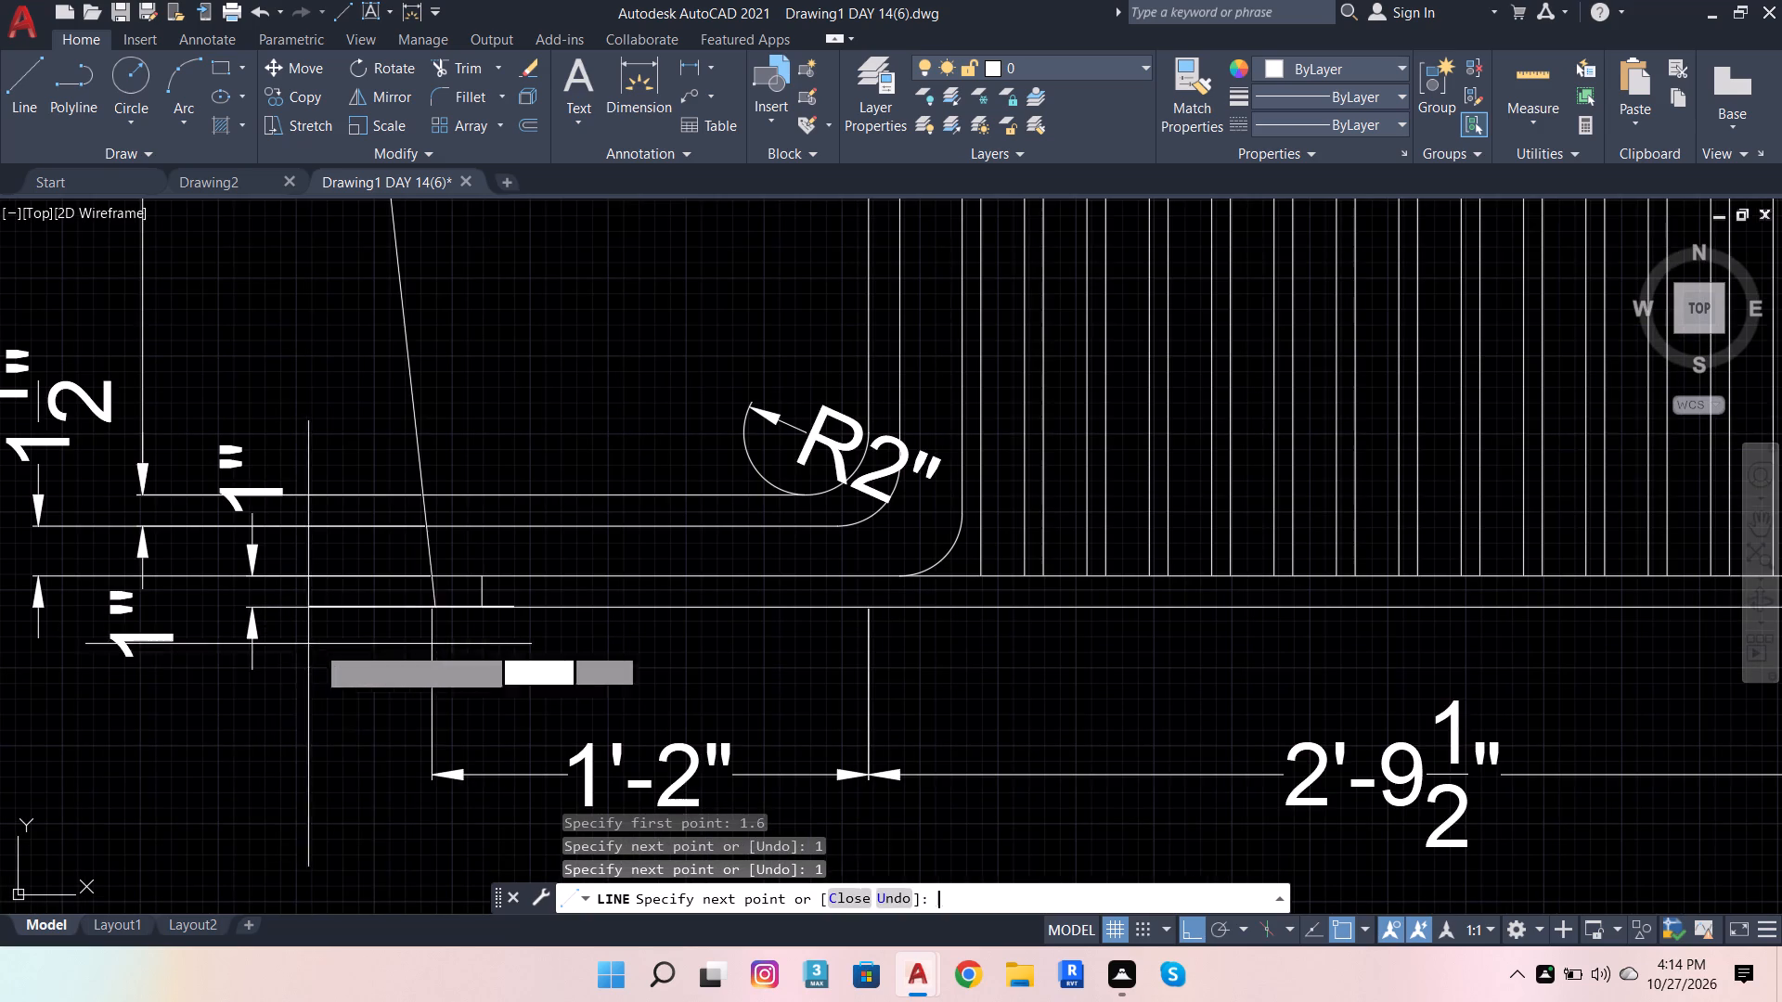
# Erase the extra 1" horizontal segment lying on the elevation's bottom edge.
pyautogui.scroll(3, 452, 620)
pyautogui.click(617, 589)
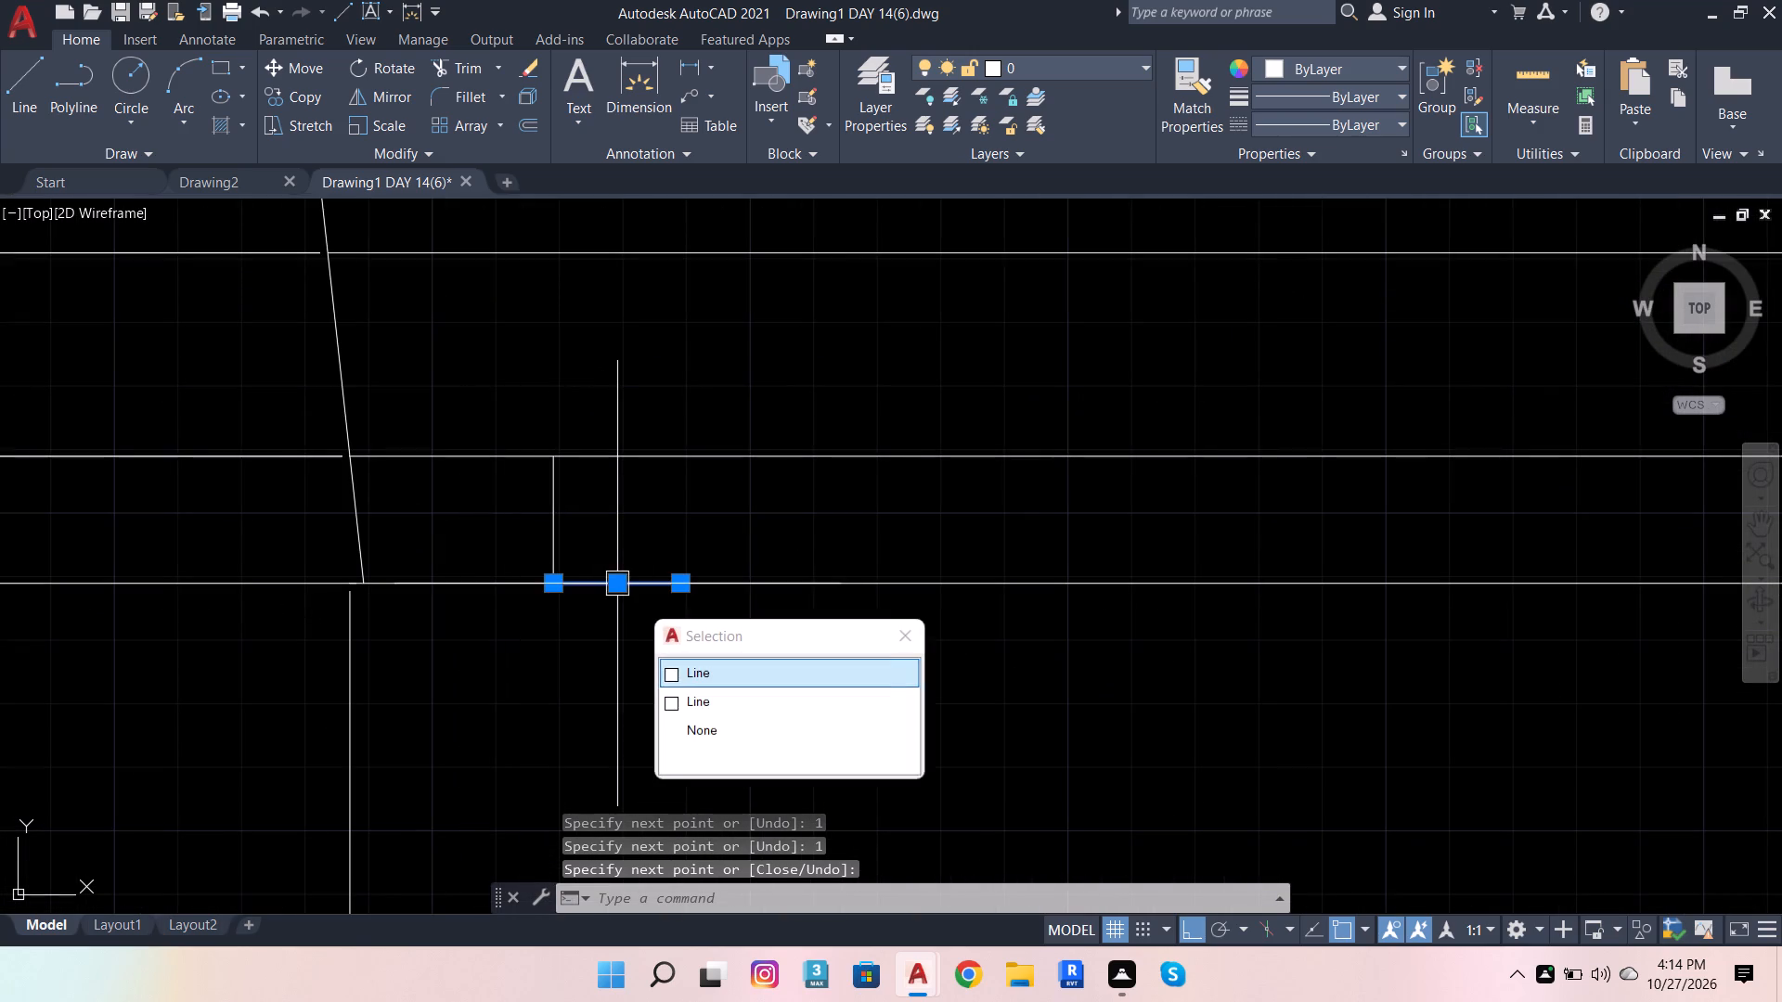
pyautogui.hotkey('shift', 'Delete')
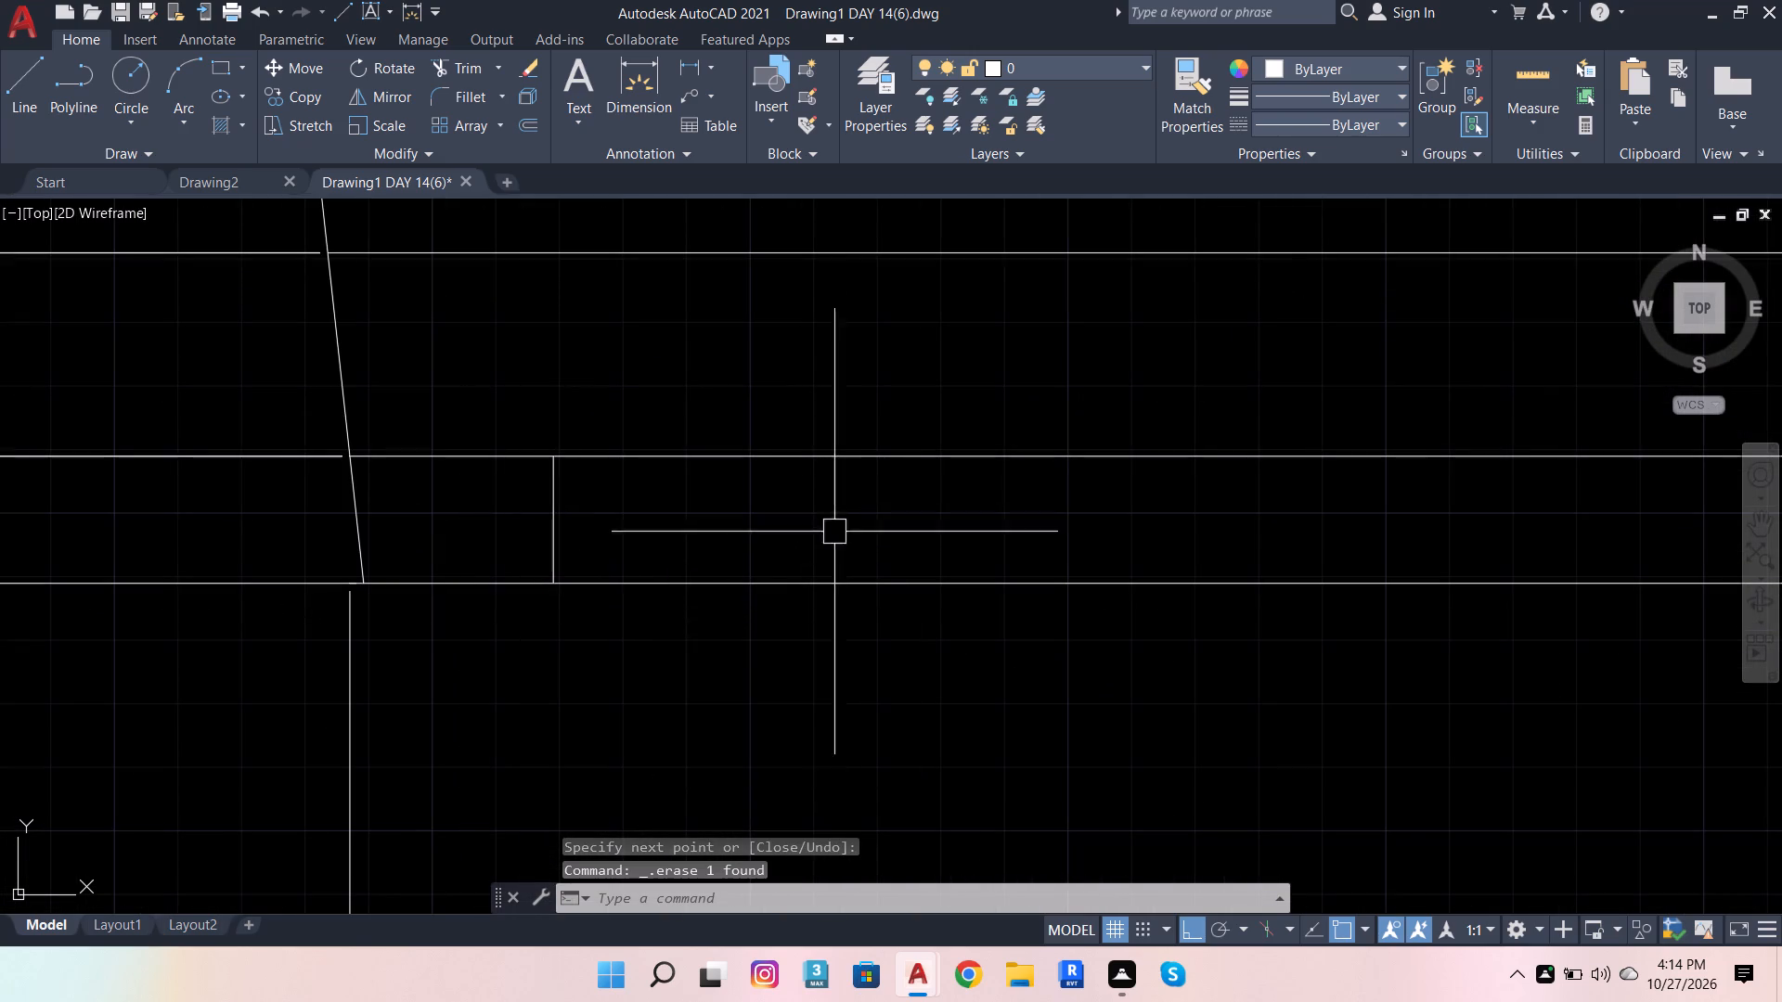
# Draw a vertical line down through the elevation's base strip, starting 1.6" inward from the right slanted side.
pyautogui.scroll(-3, 632, 652)
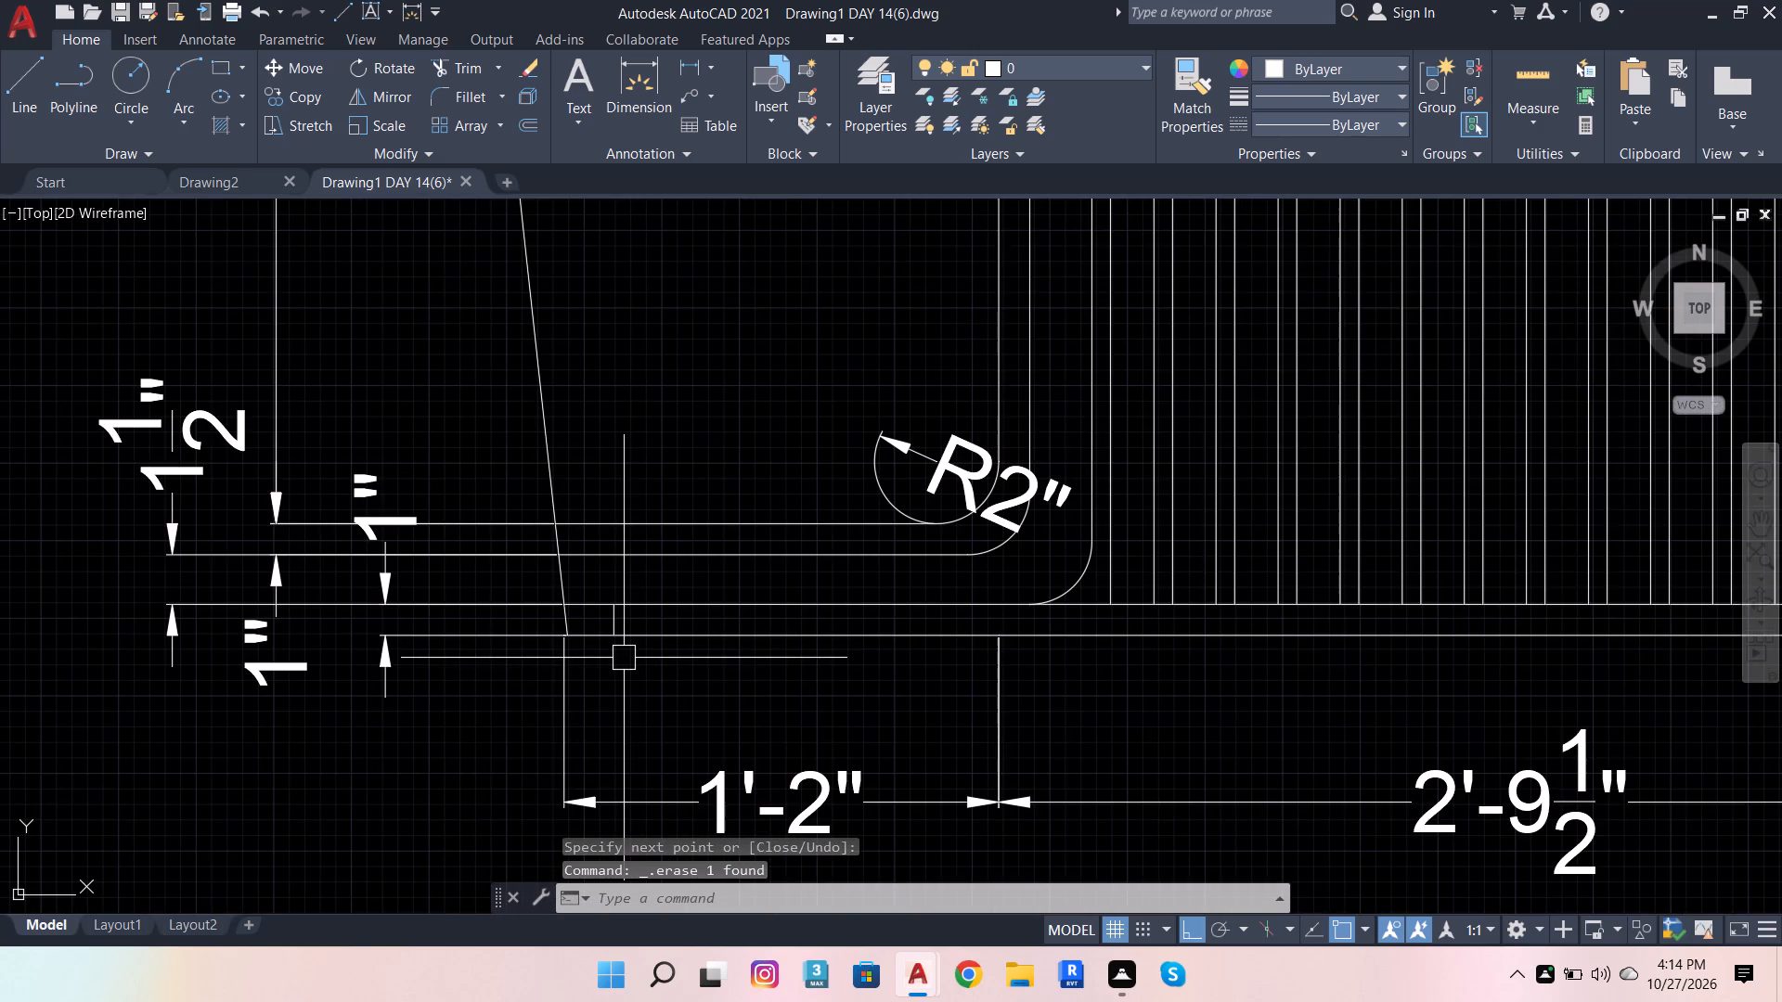
pyautogui.scroll(-3, 636, 675)
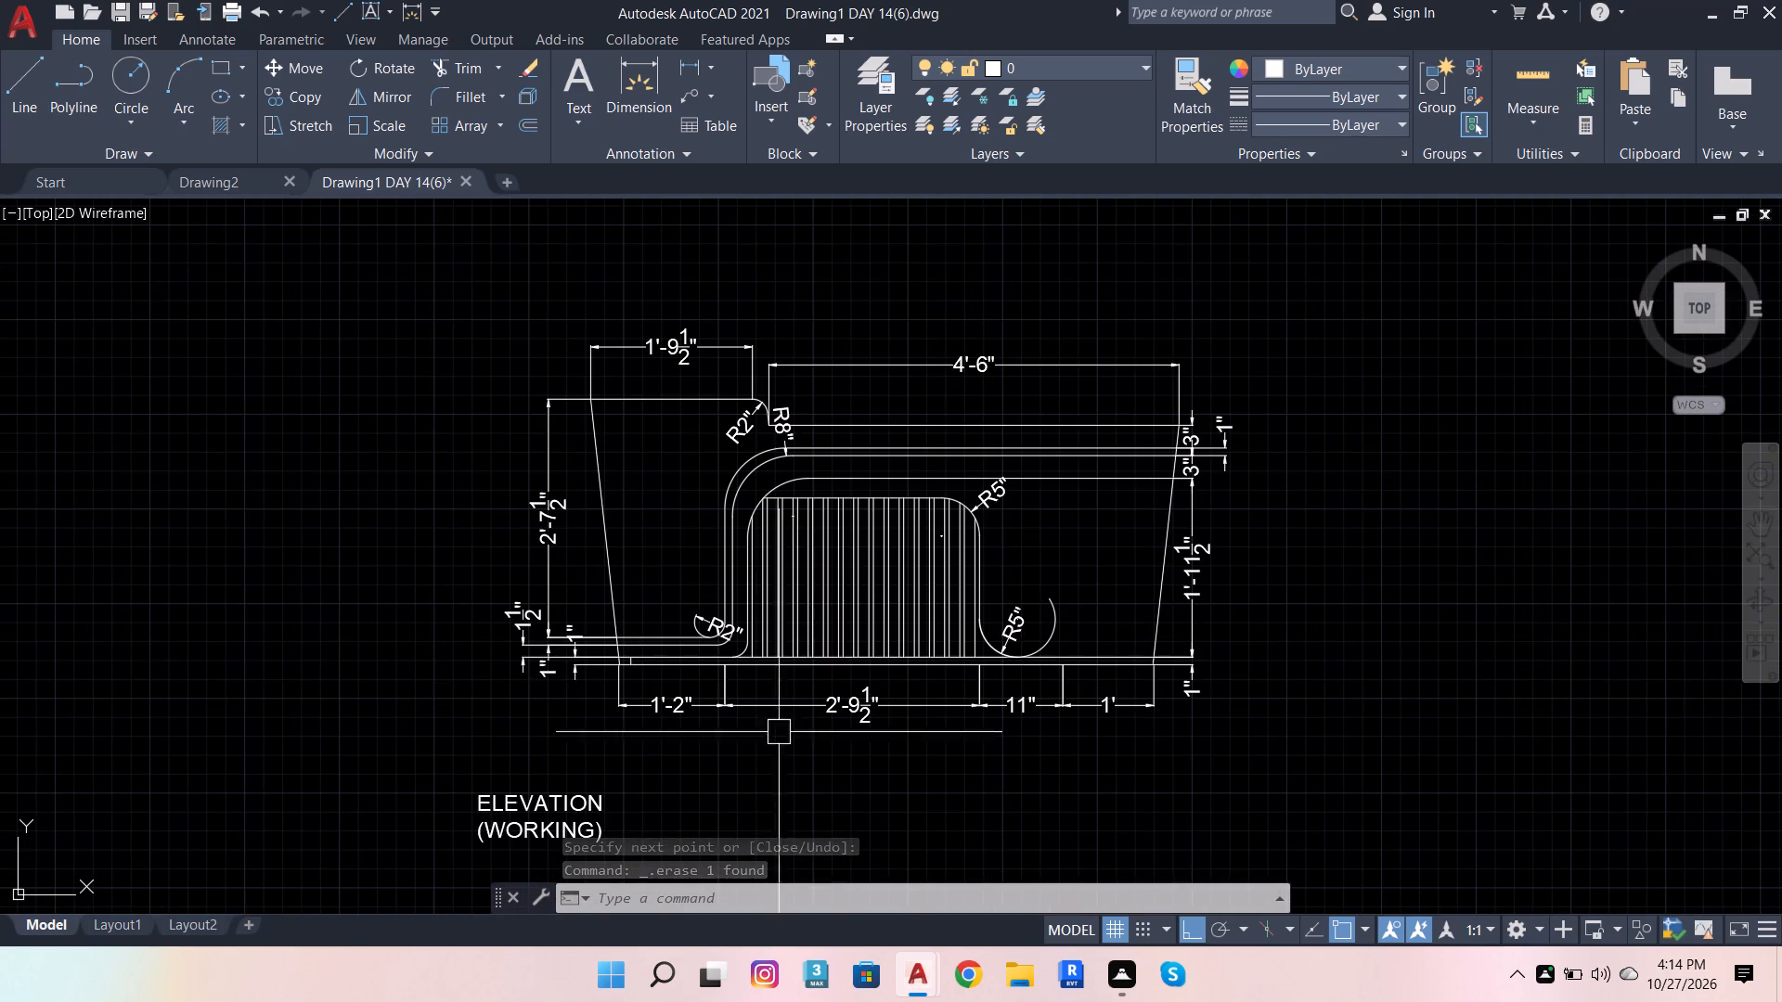
pyautogui.scroll(3, 1145, 687)
pyautogui.scroll(2, 1190, 589)
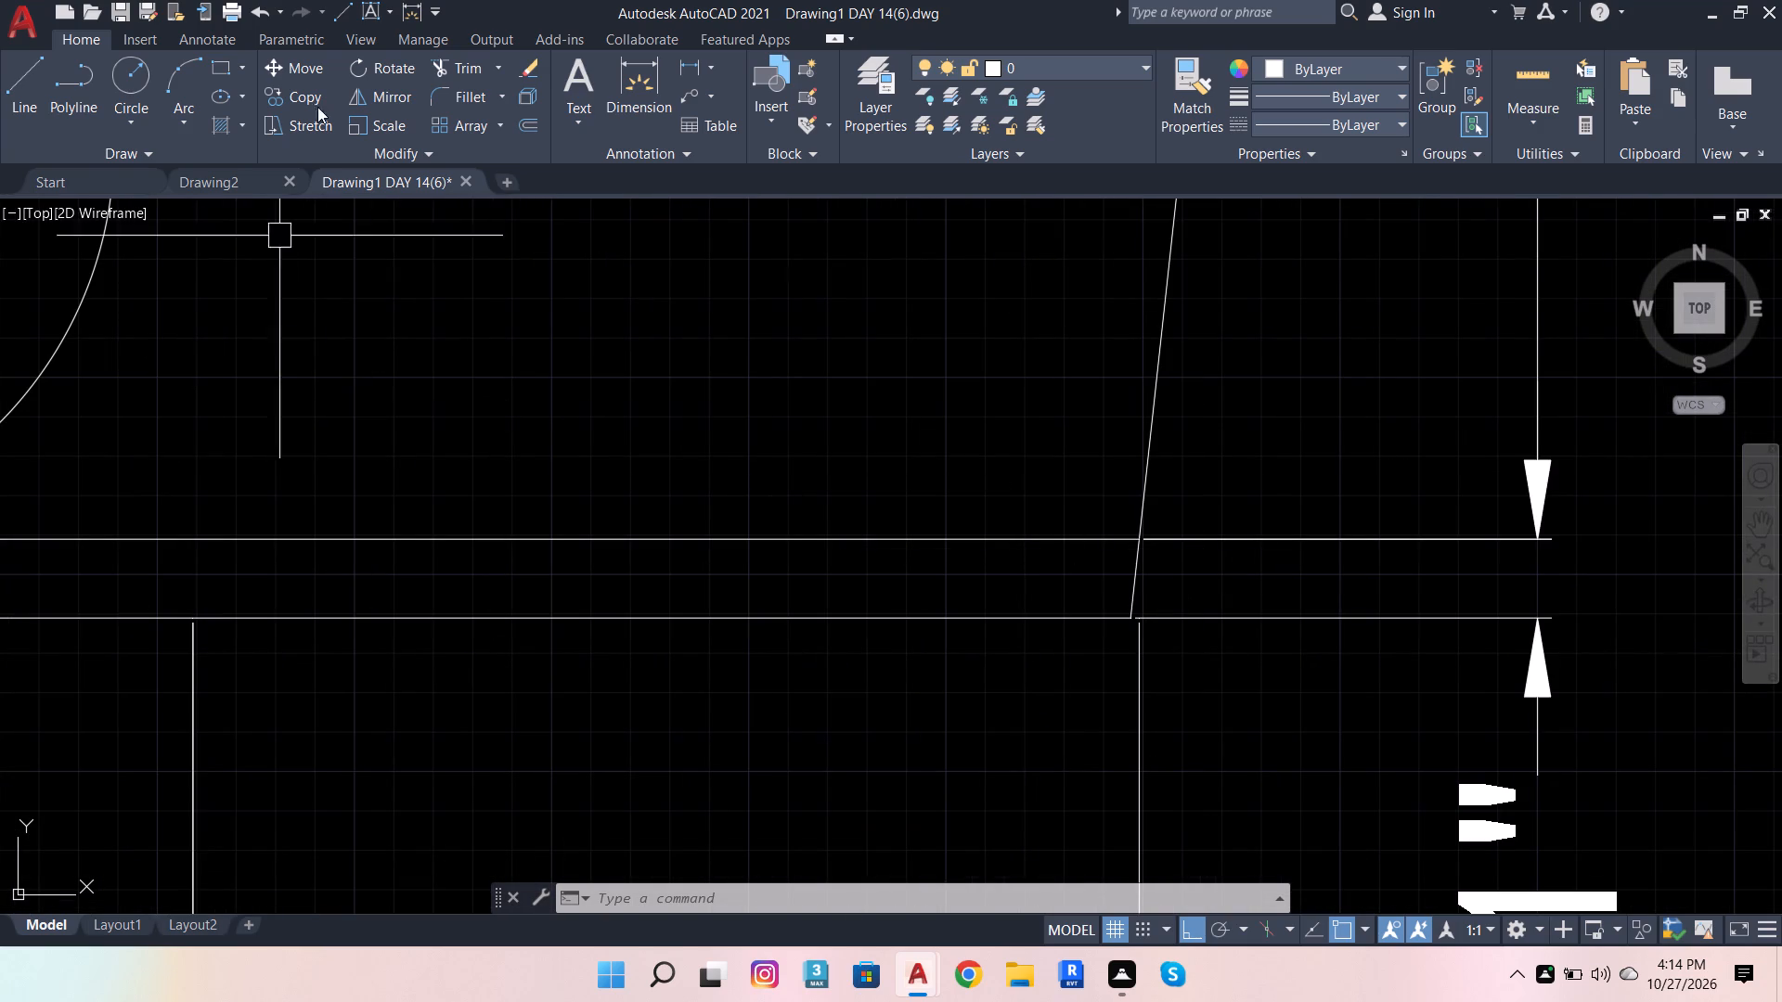
pyautogui.click(20, 95)
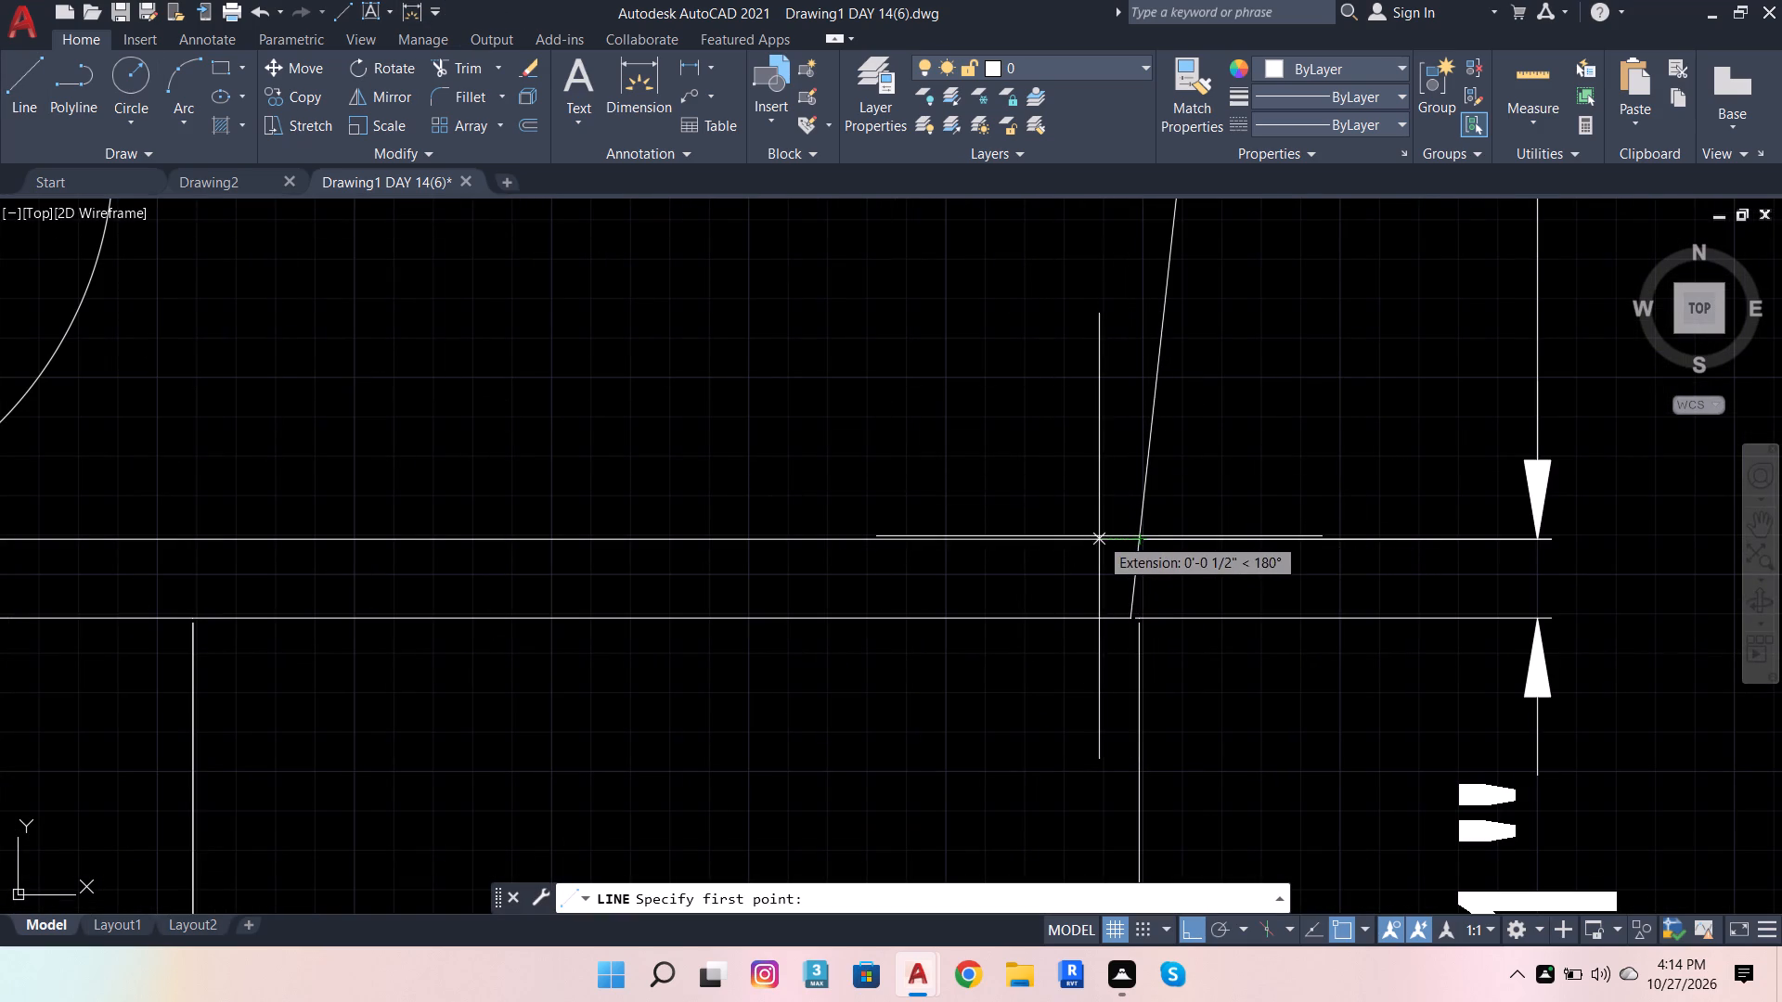
pyautogui.write('1.6')
pyautogui.press('Return')
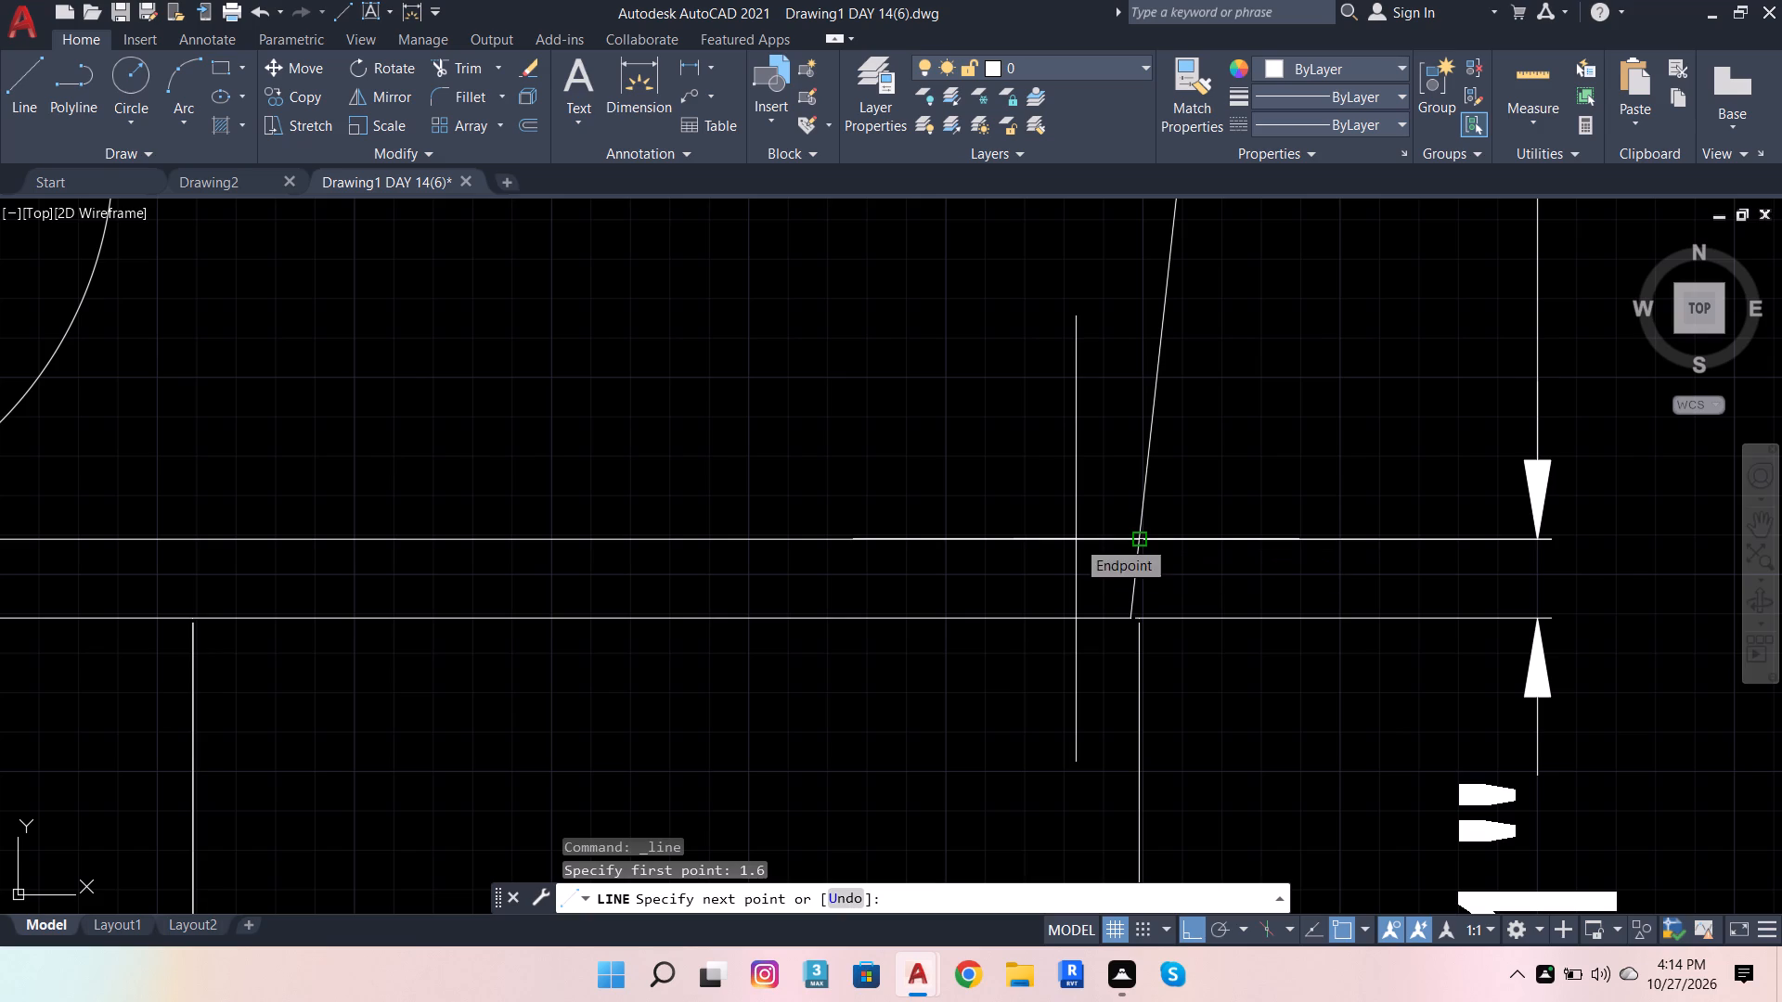
pyautogui.click(949, 669)
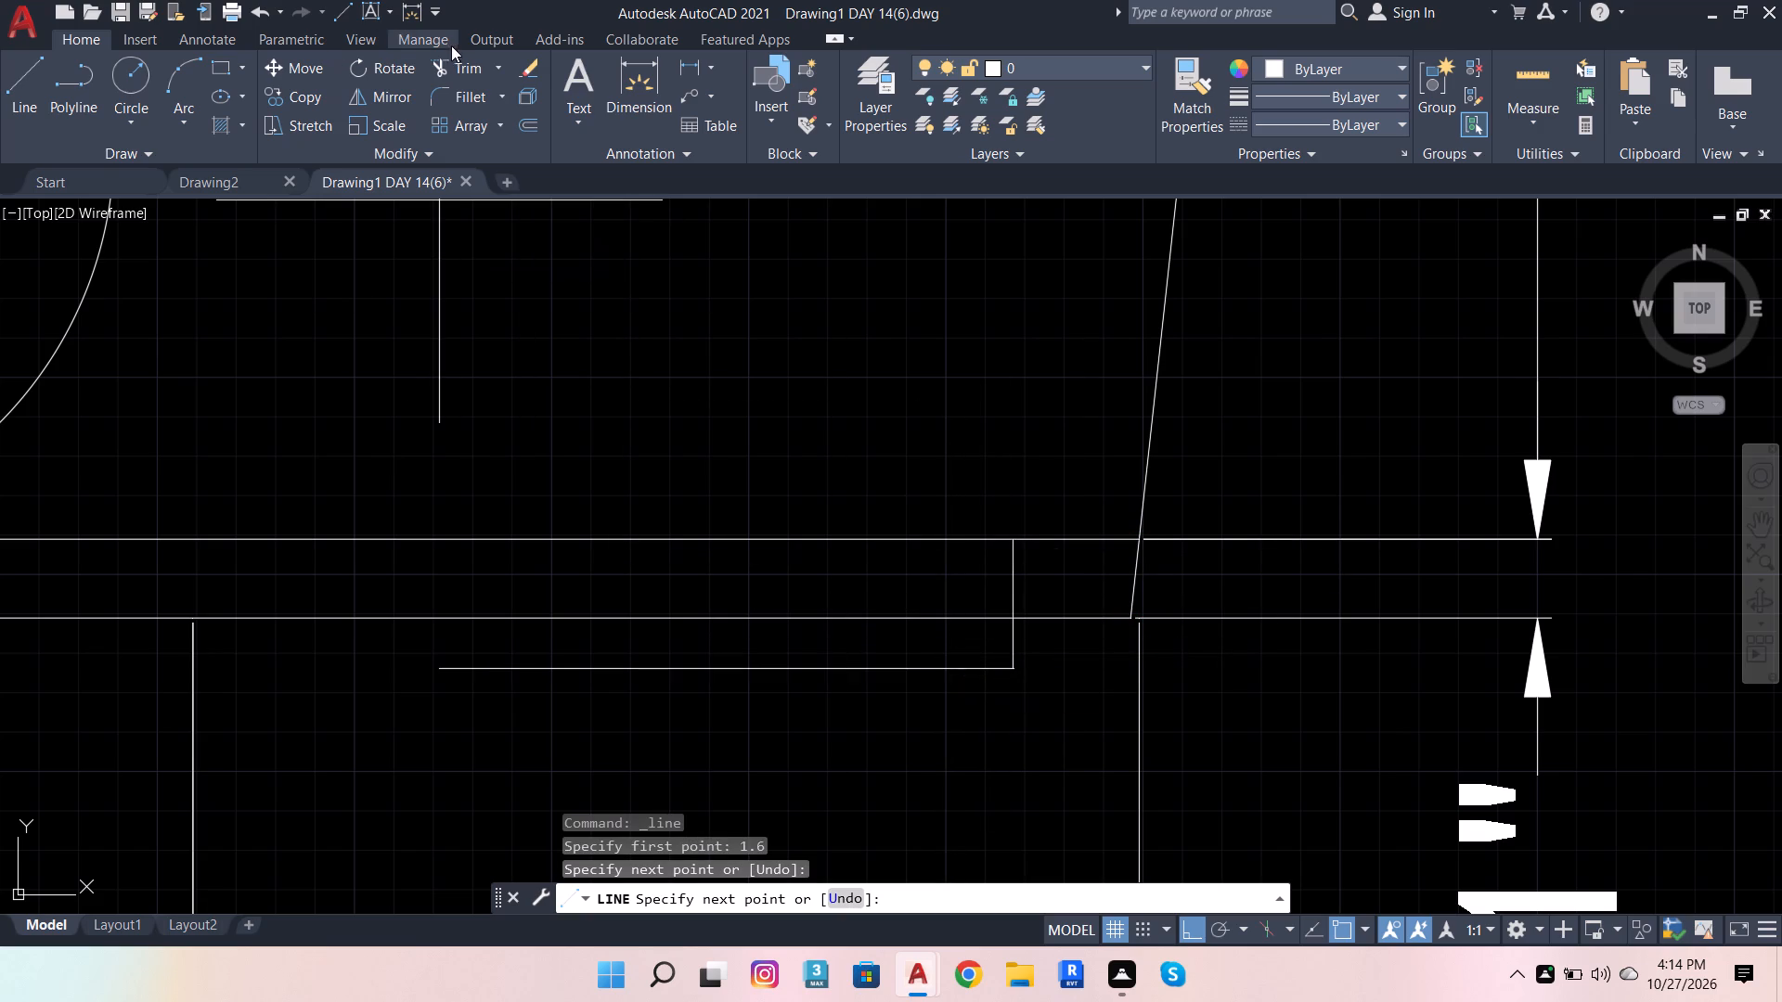
# Trim the right vertical line below the base strip and both slanted sides where they run inside the strip.
pyautogui.click(464, 69)
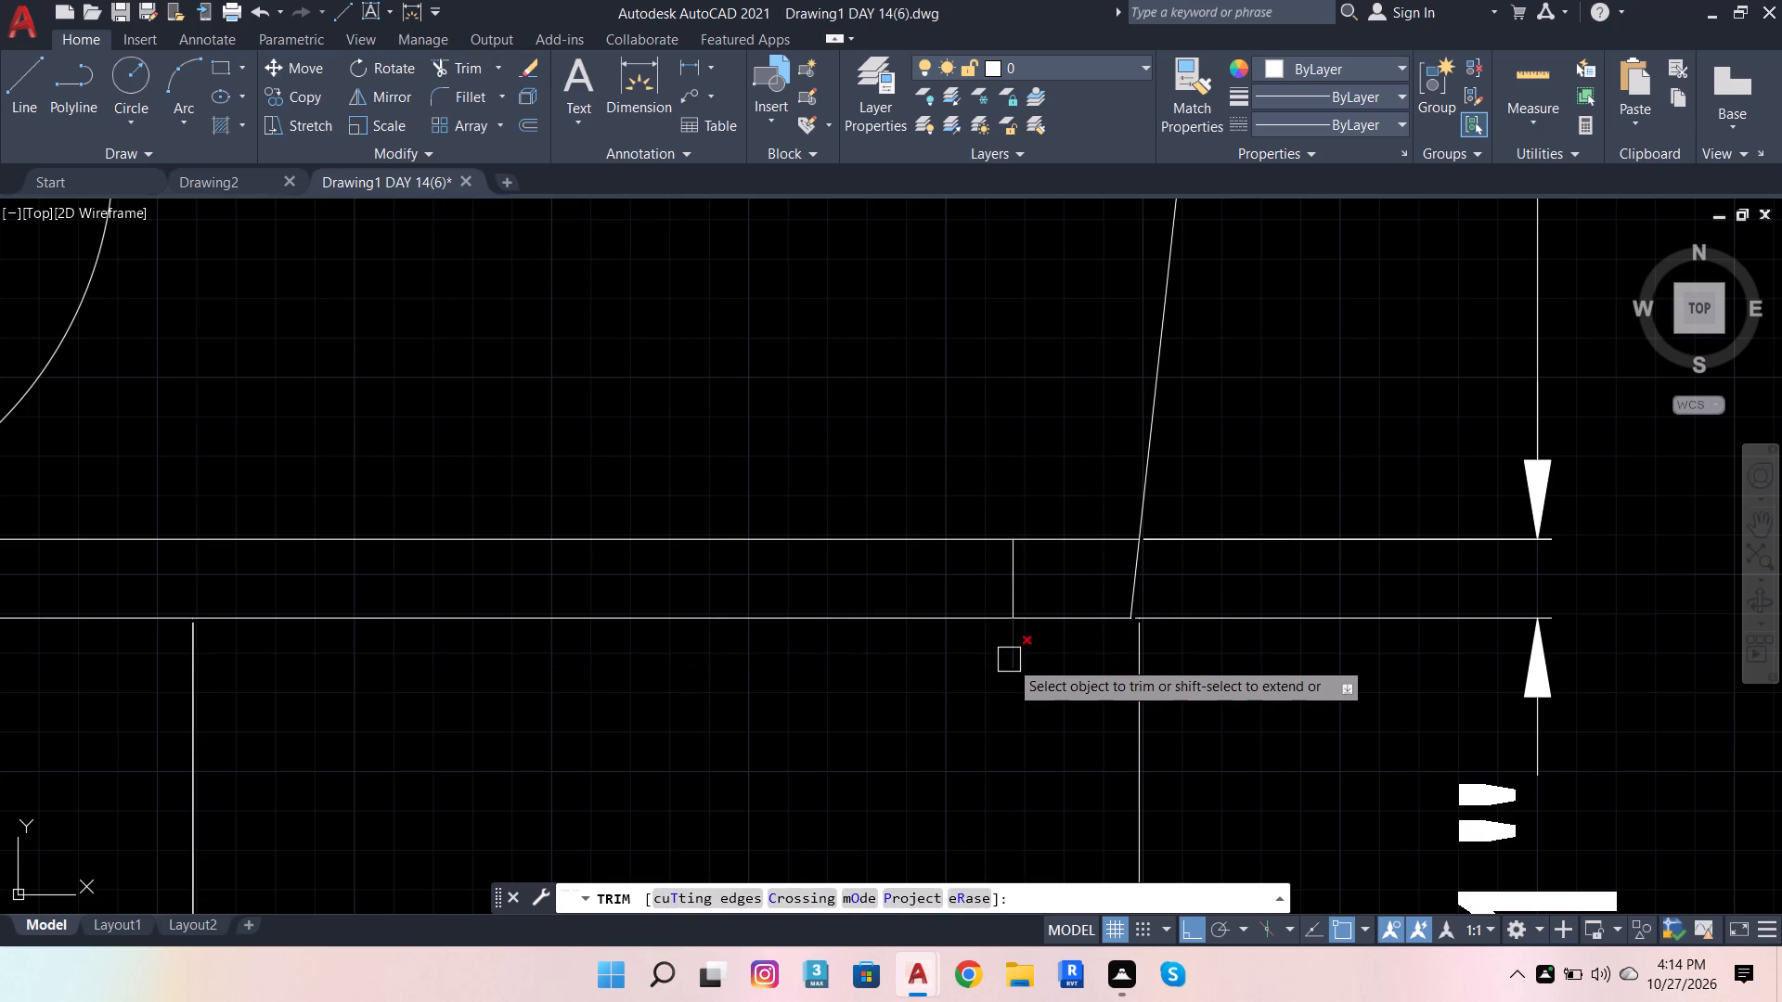
pyautogui.click(1009, 660)
pyautogui.click(1143, 587)
pyautogui.scroll(-4, 1371, 619)
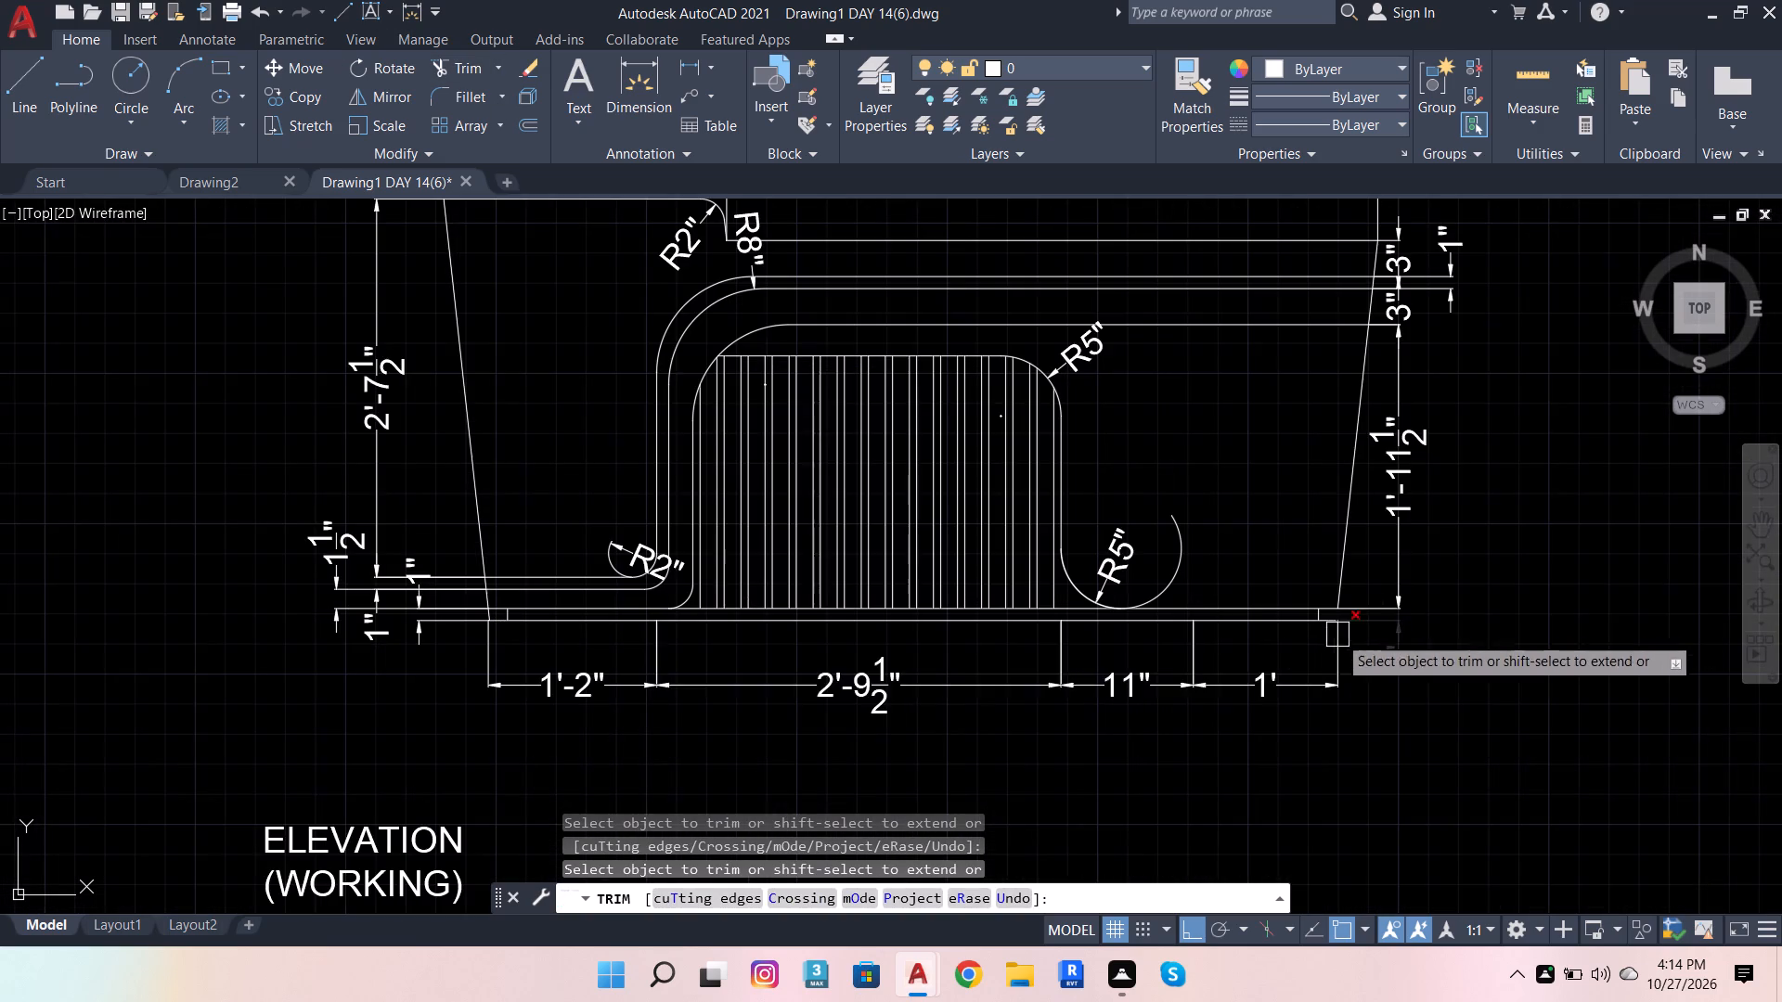
pyautogui.scroll(1, 581, 637)
pyautogui.scroll(4, 362, 599)
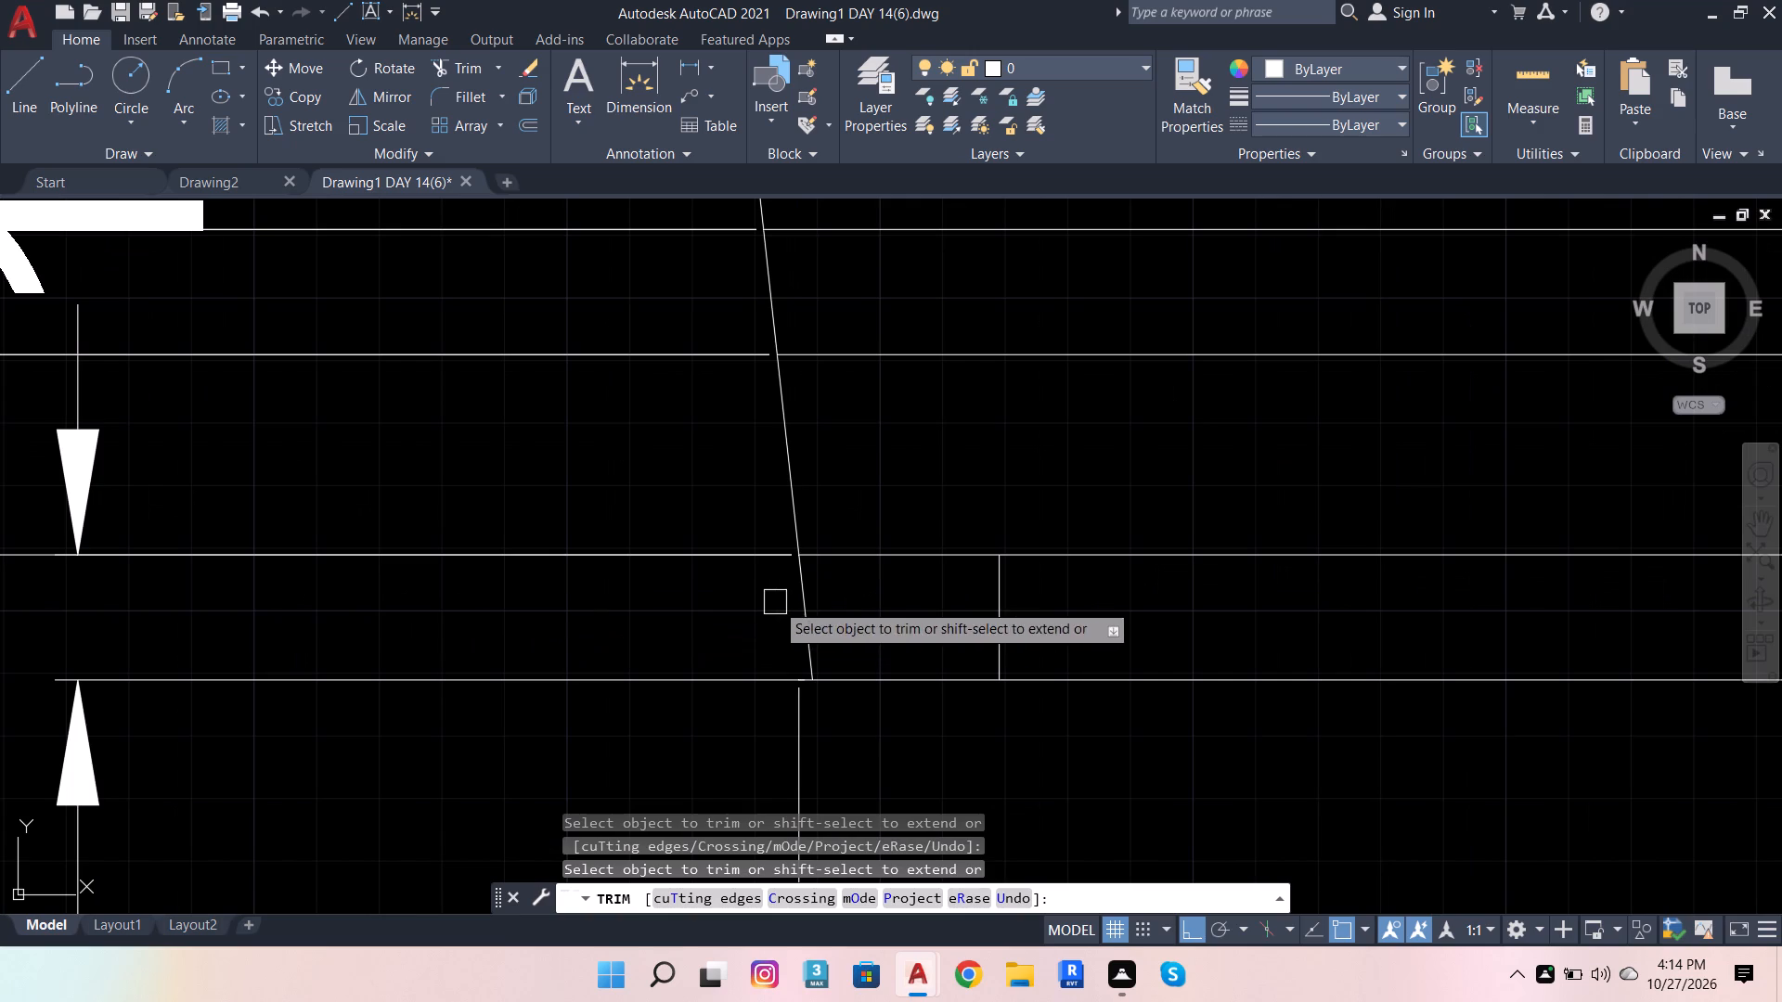
pyautogui.click(802, 609)
# Dimension the distance between the two short vertical base lines, placing the dimension below the elevation's existing bottom dimension row.
pyautogui.scroll(-3, 588, 646)
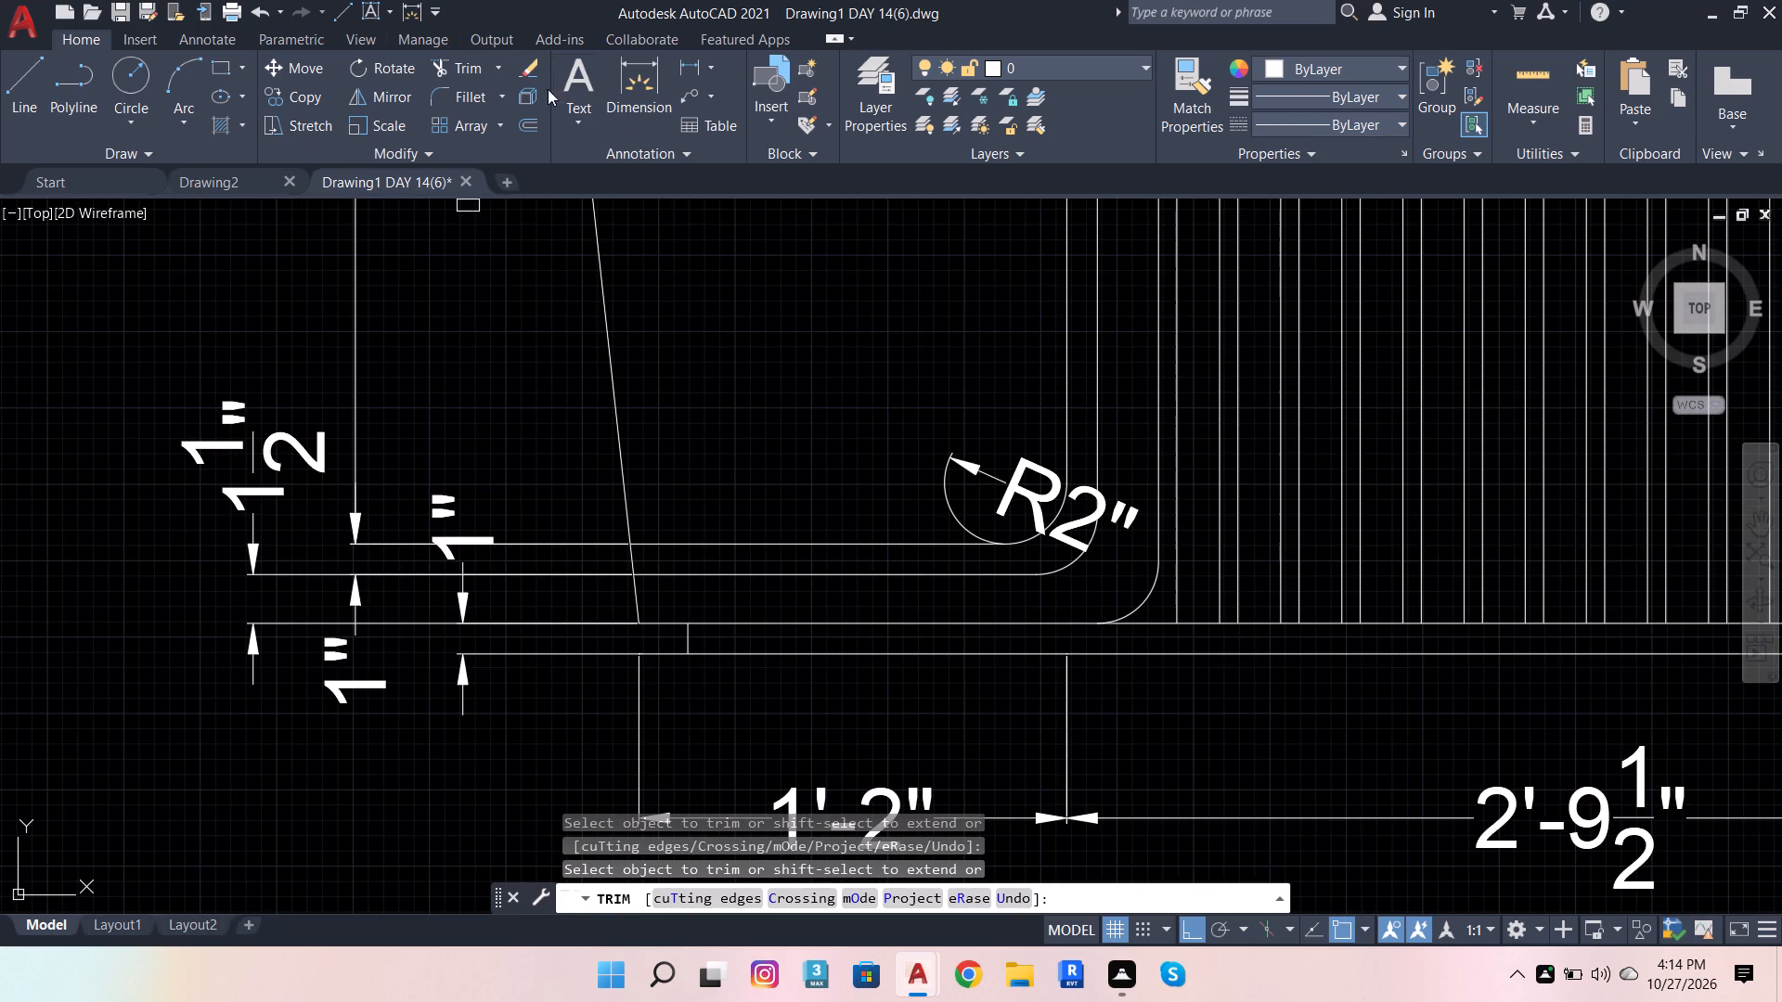
pyautogui.scroll(-4, 323, 483)
pyautogui.scroll(2, 342, 514)
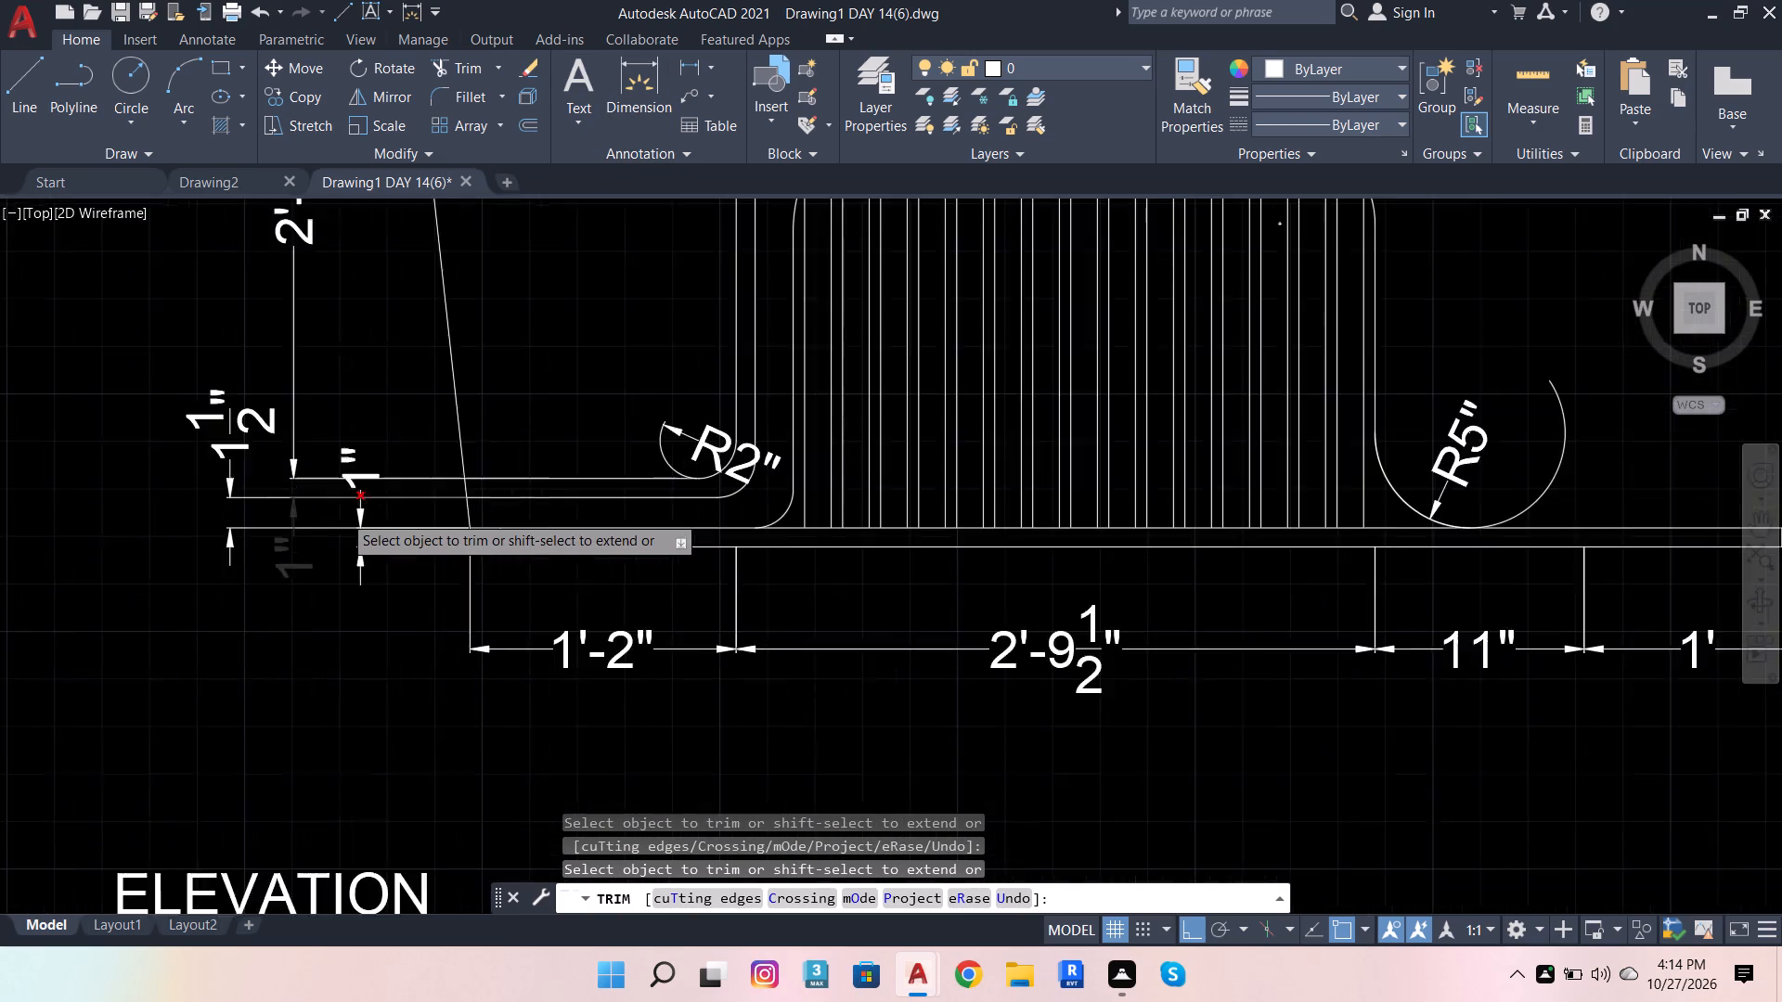
pyautogui.scroll(2, 342, 514)
pyautogui.scroll(-2, 548, 337)
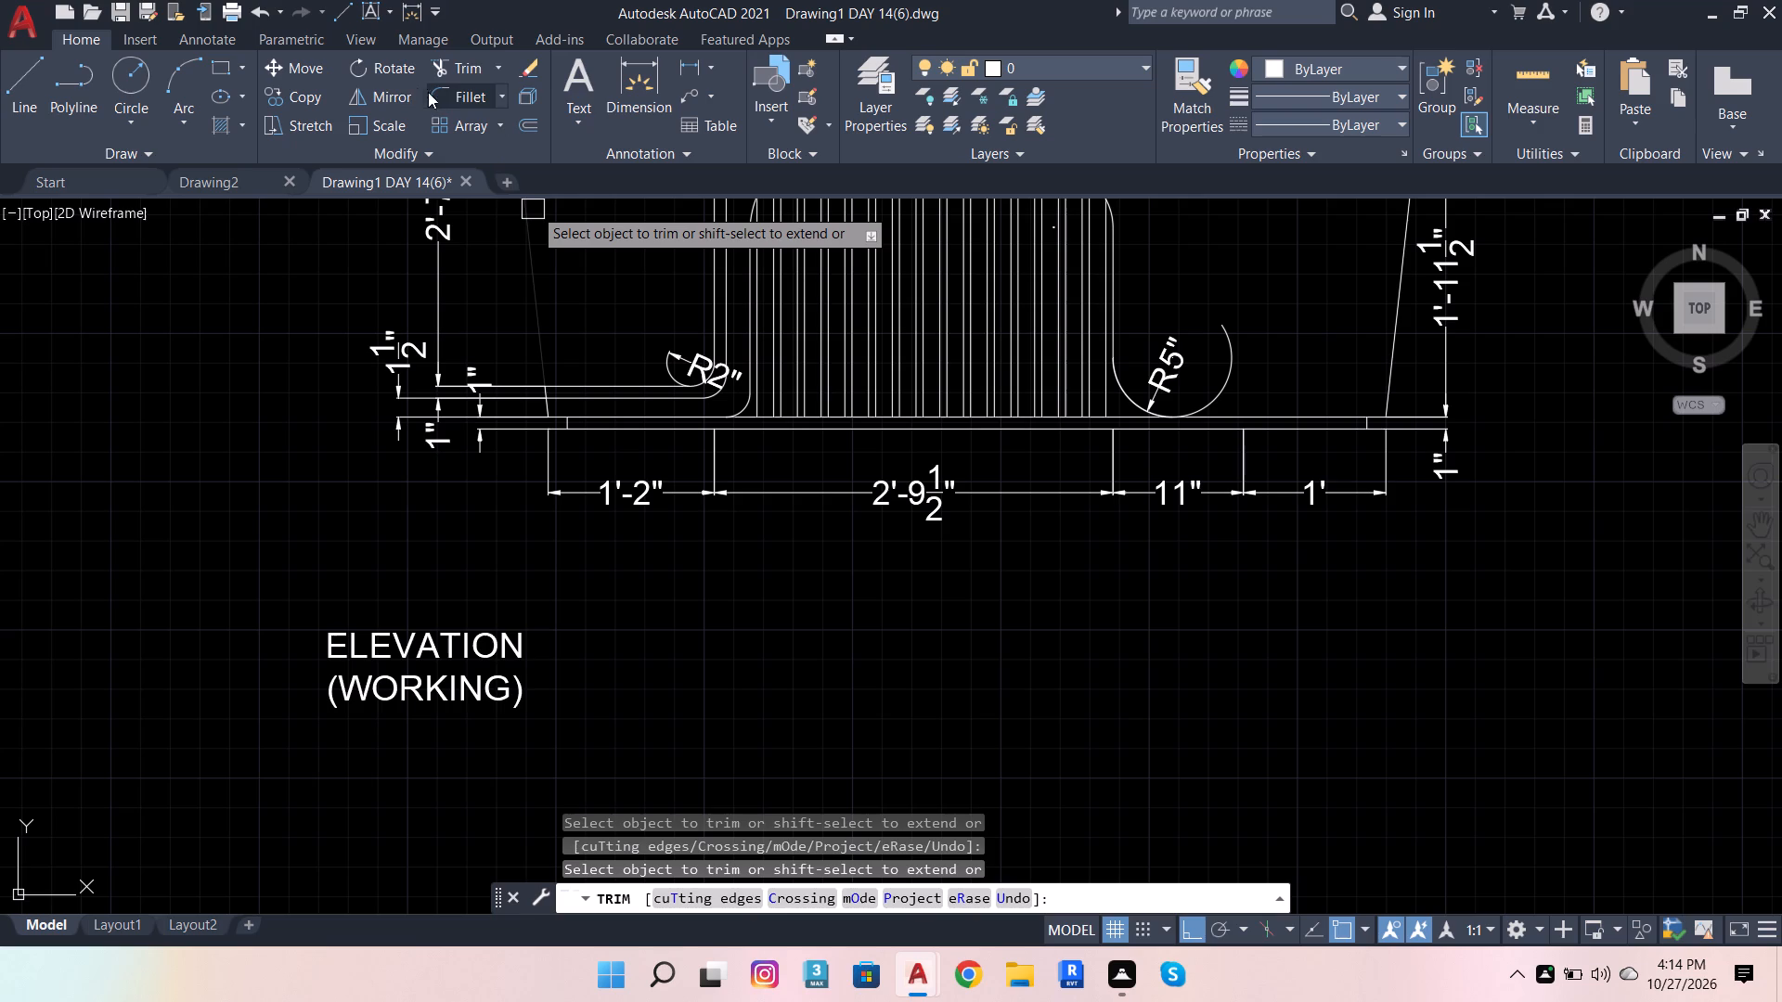
pyautogui.click(636, 83)
pyautogui.scroll(3, 602, 411)
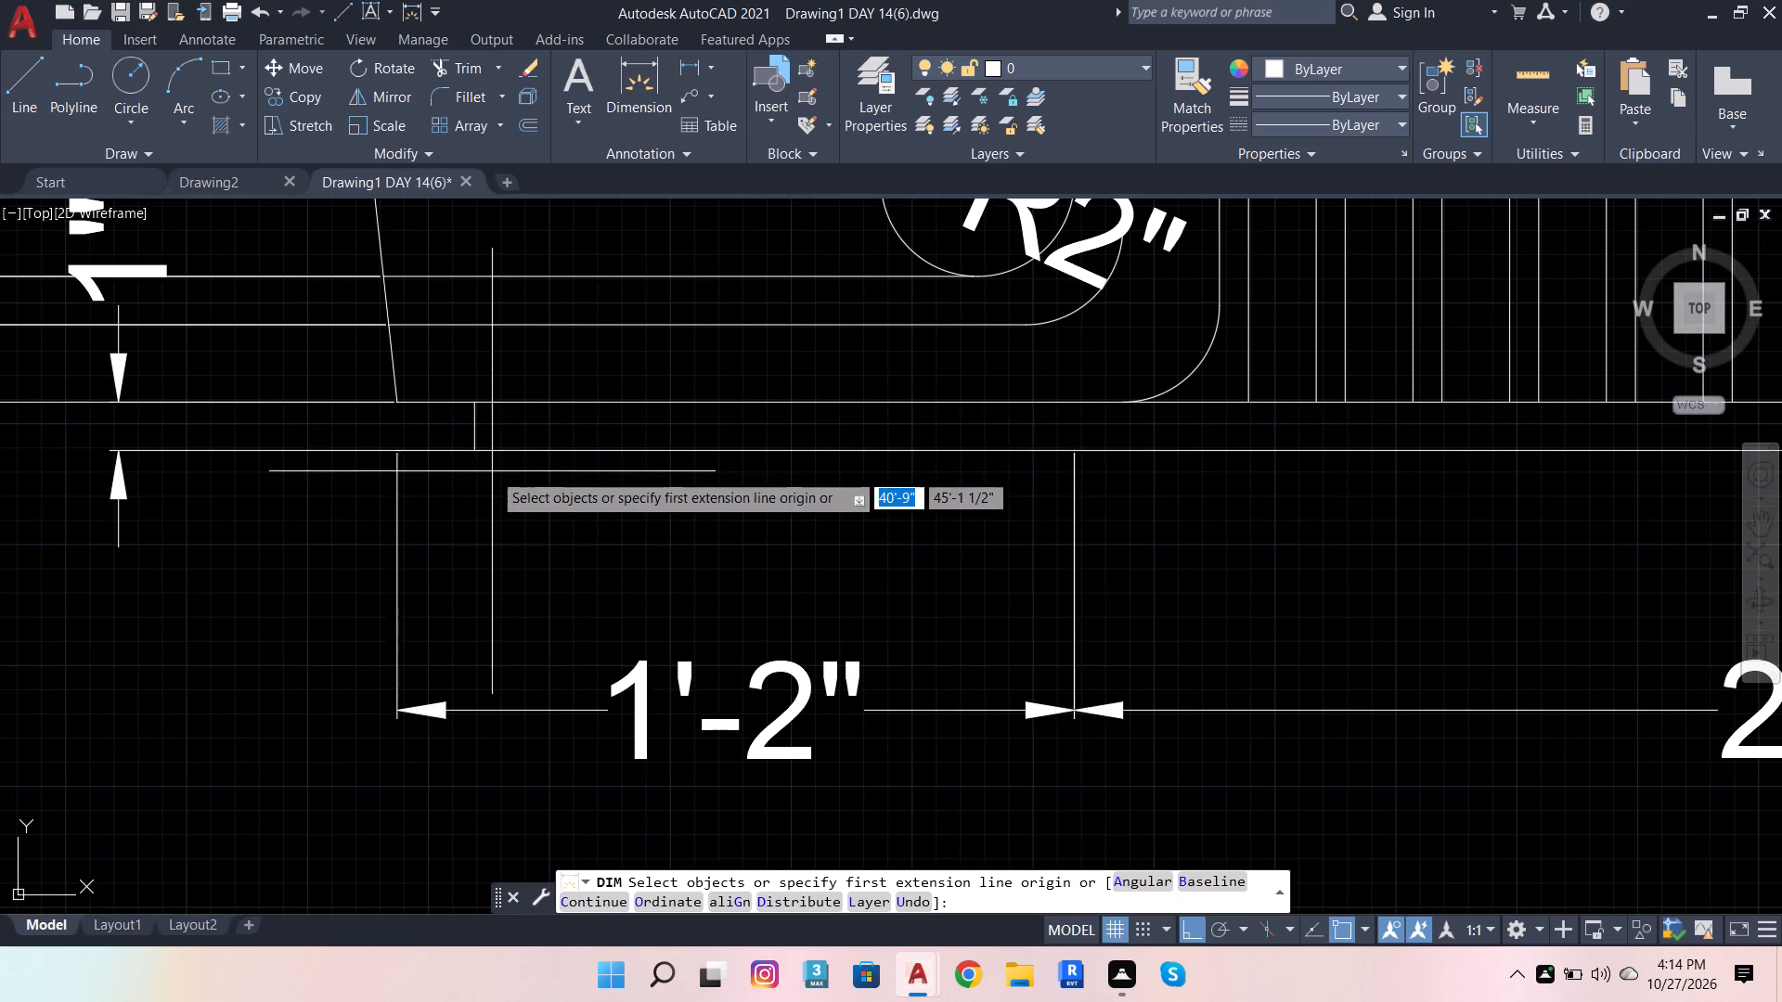
pyautogui.click(483, 449)
pyautogui.scroll(-4, 409, 505)
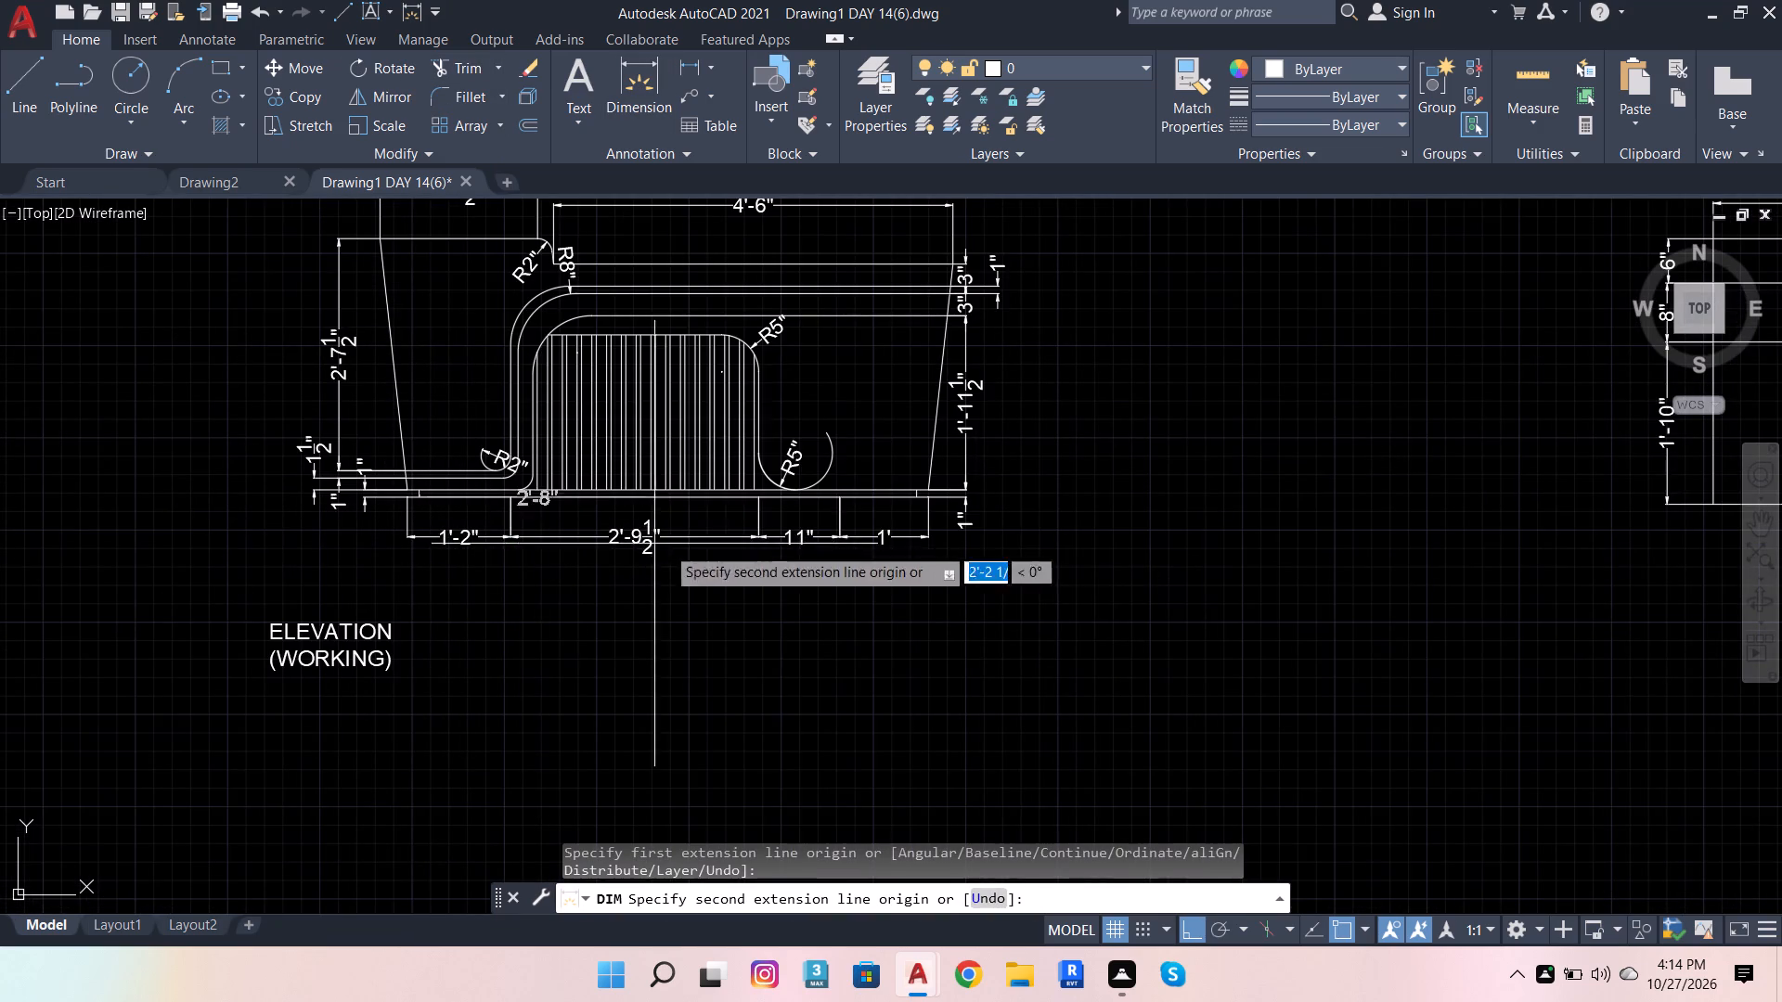
pyautogui.scroll(2, 923, 490)
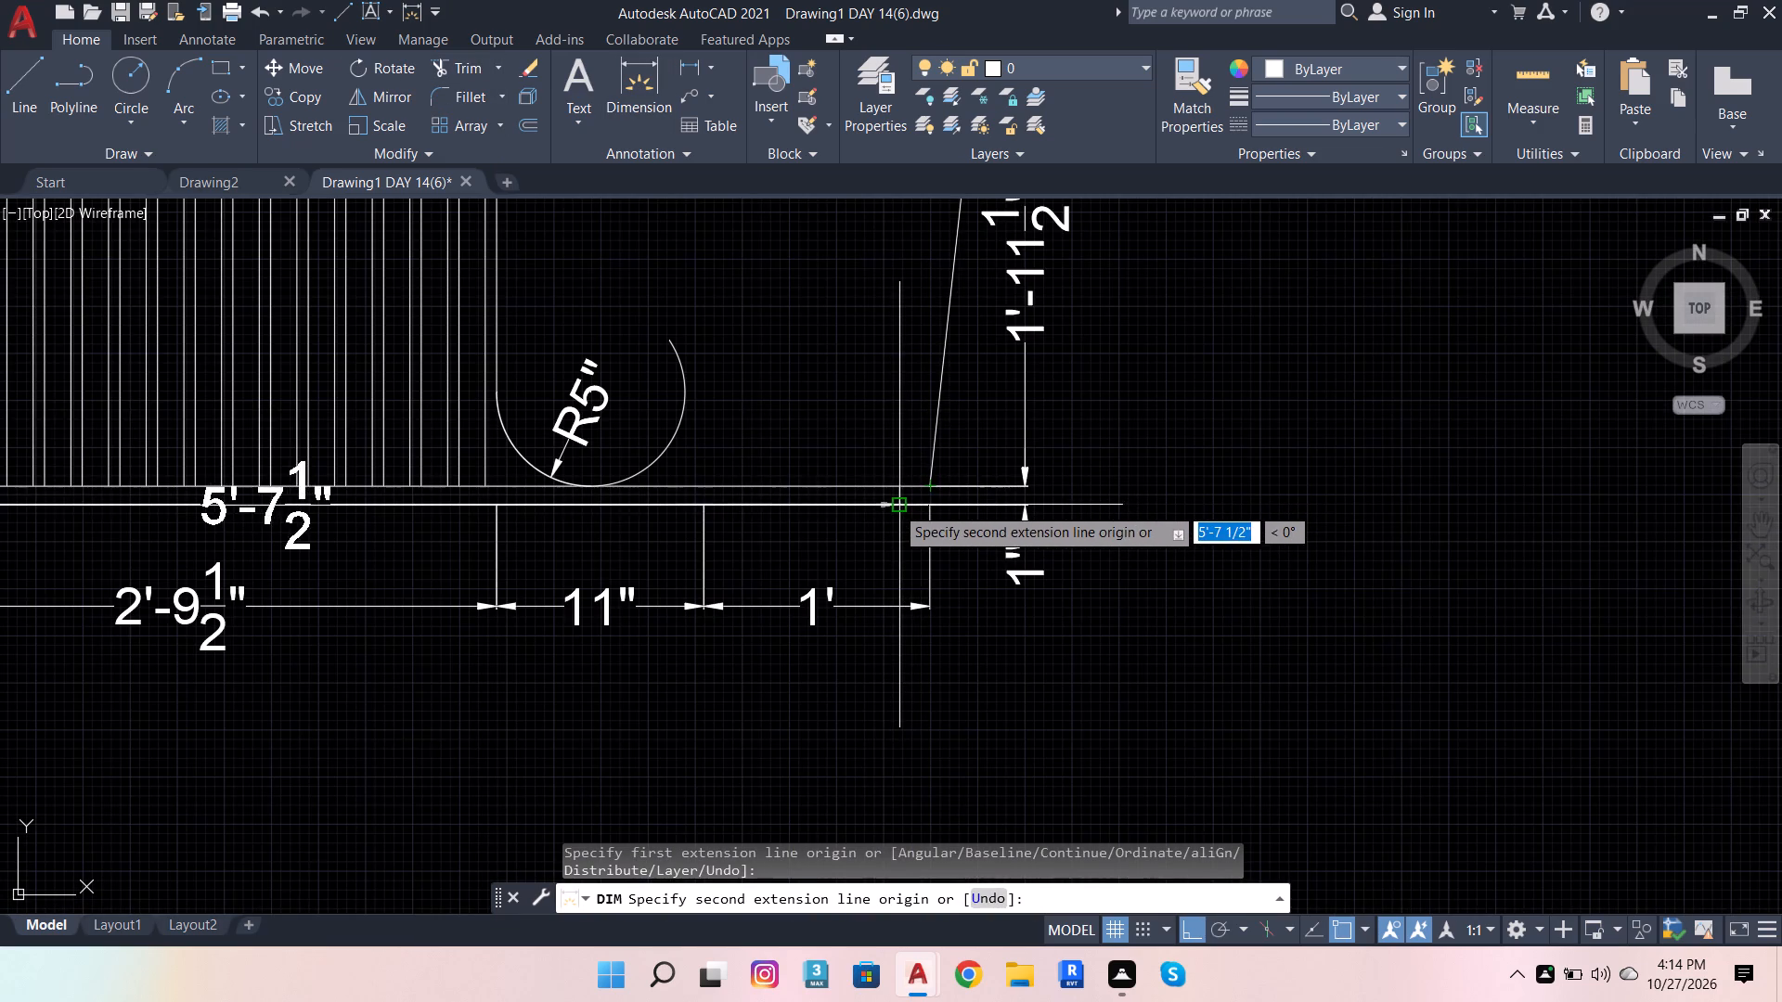
pyautogui.click(897, 506)
pyautogui.scroll(-2, 897, 505)
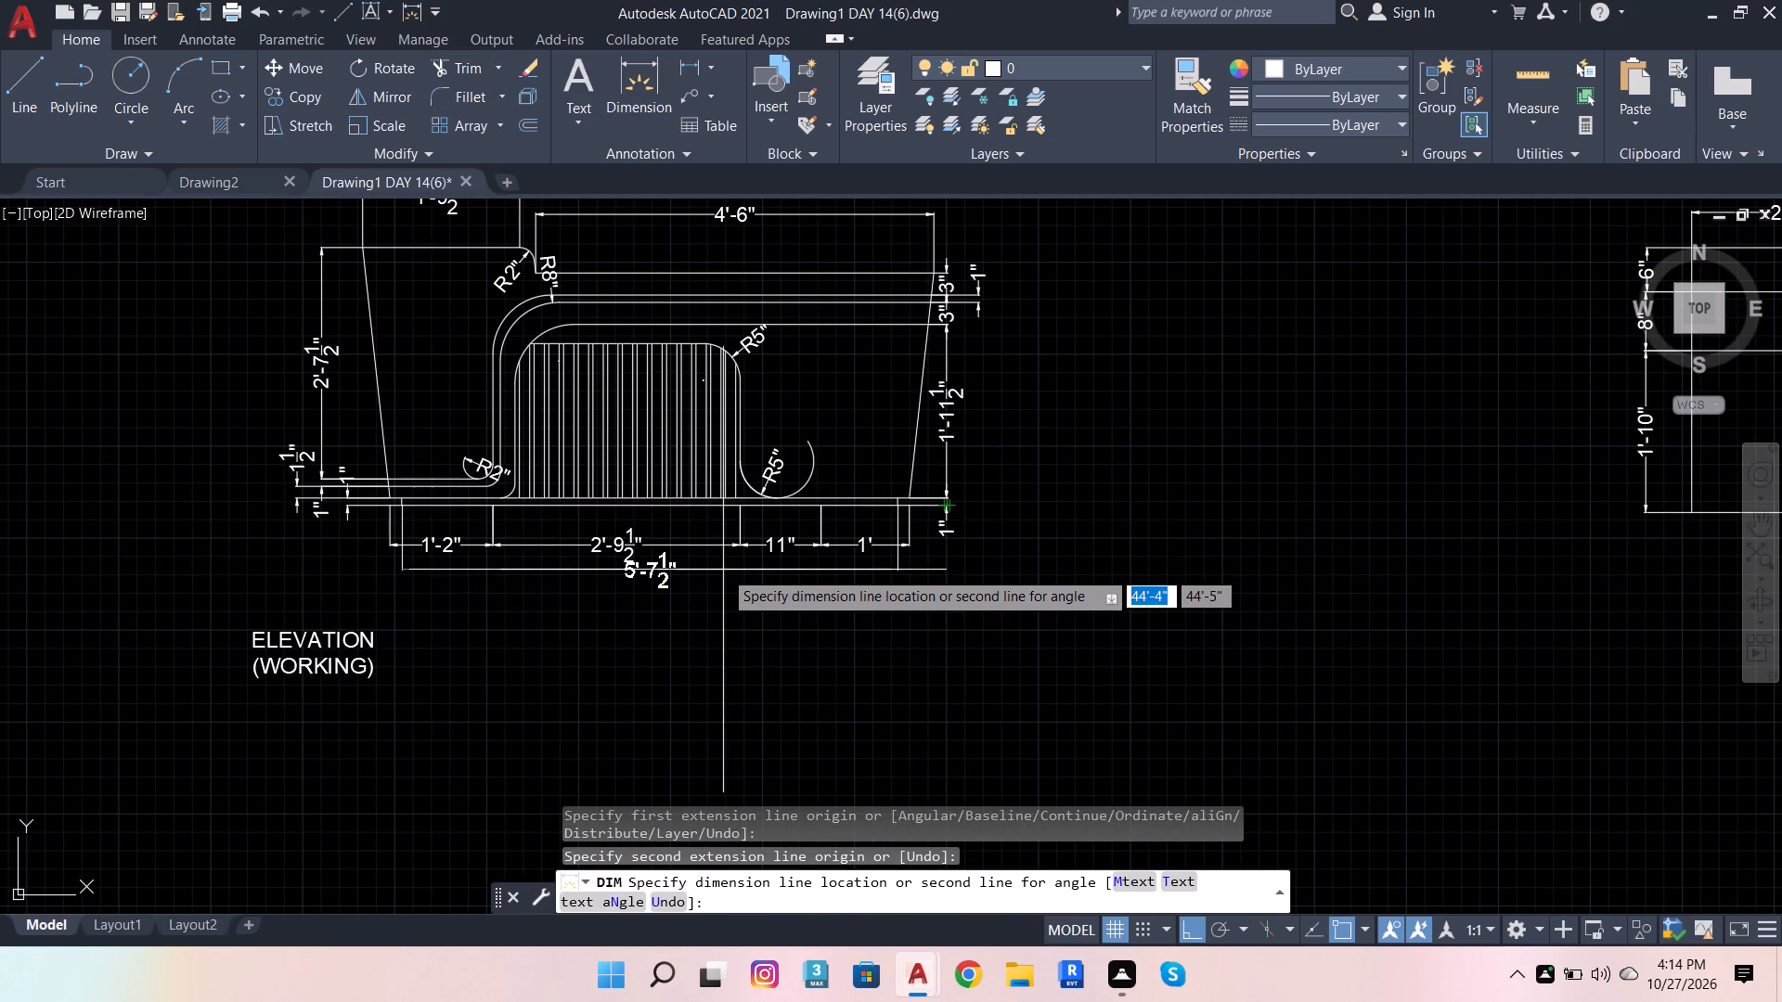
pyautogui.click(712, 577)
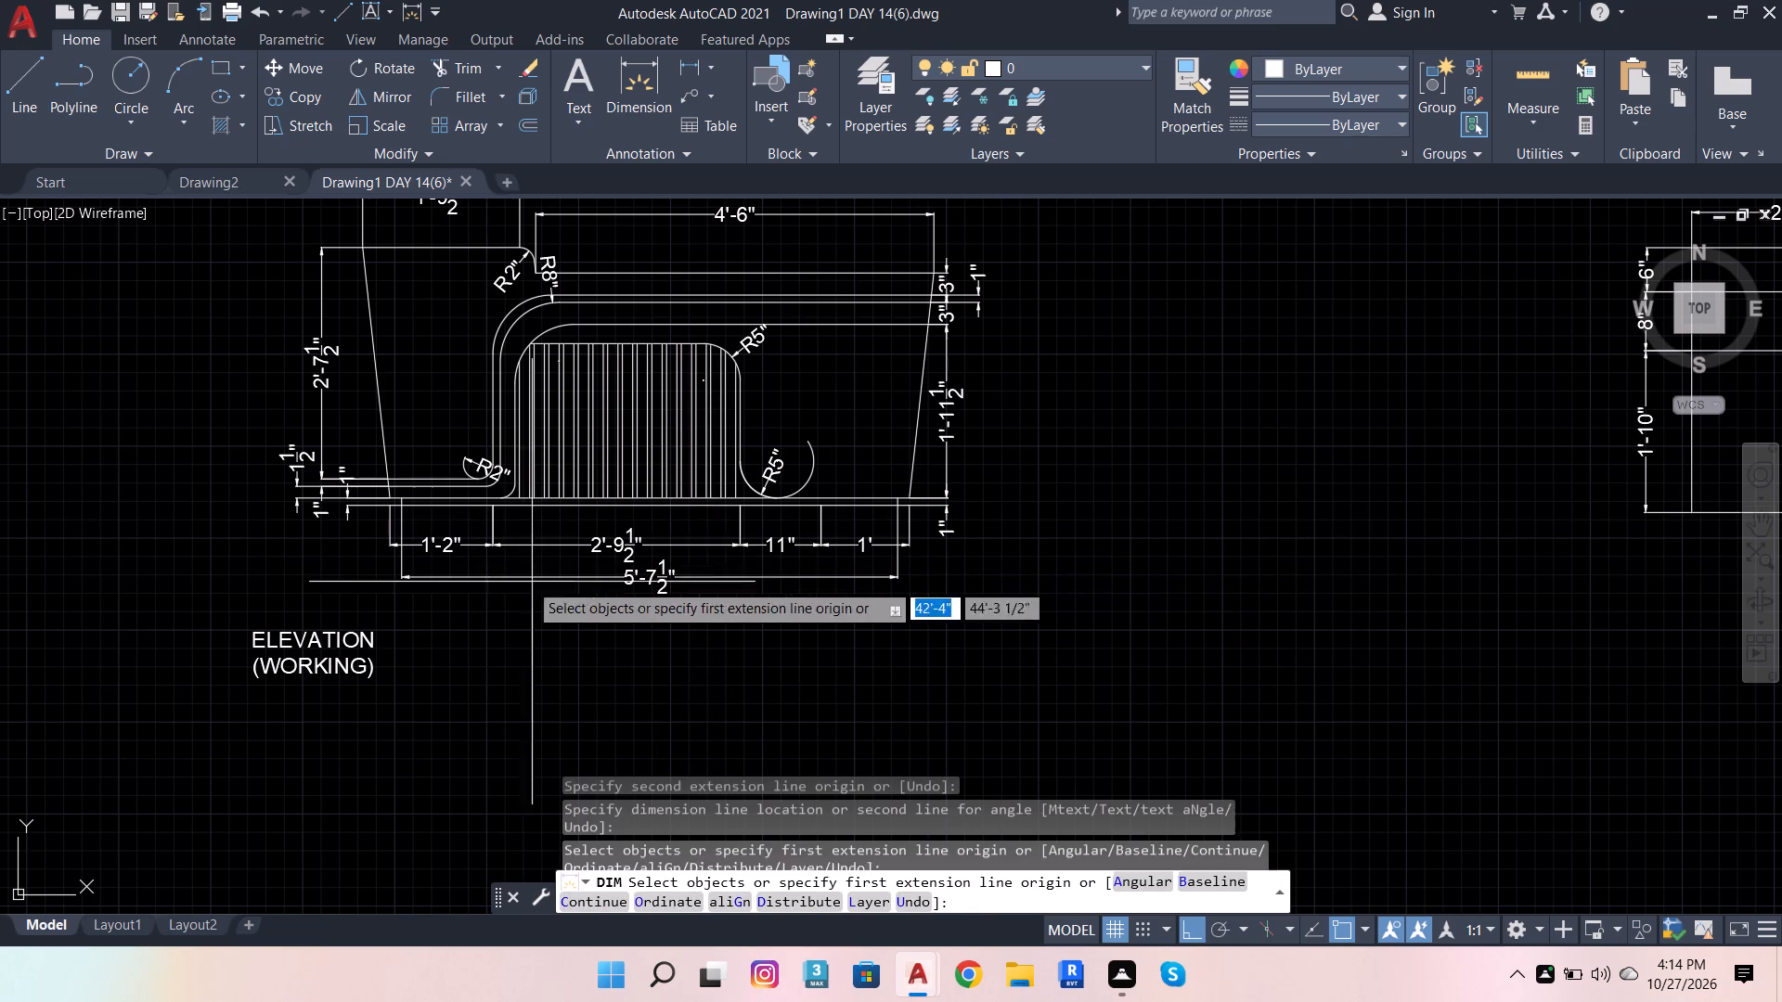
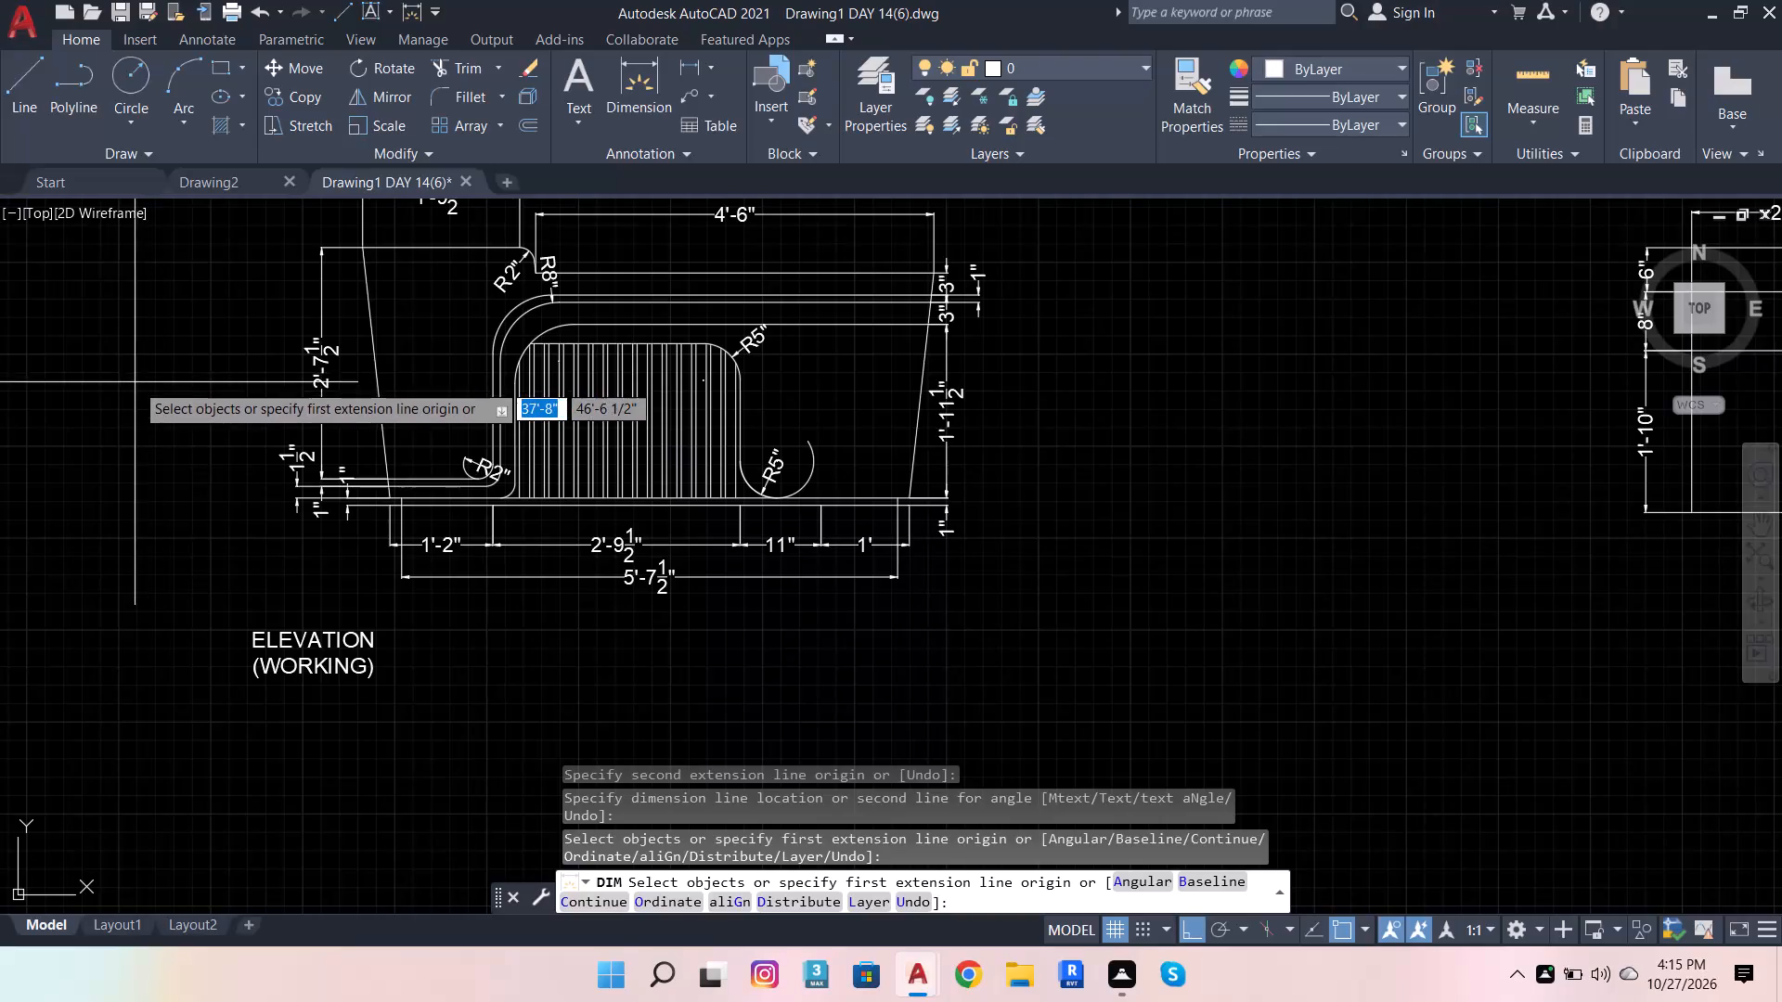
# Dimension the width between the top ends of the fluted panel's outer vertical lines, placing the dimension inside the panel's upper part.
pyautogui.scroll(-2, 567, 506)
pyautogui.scroll(4, 559, 467)
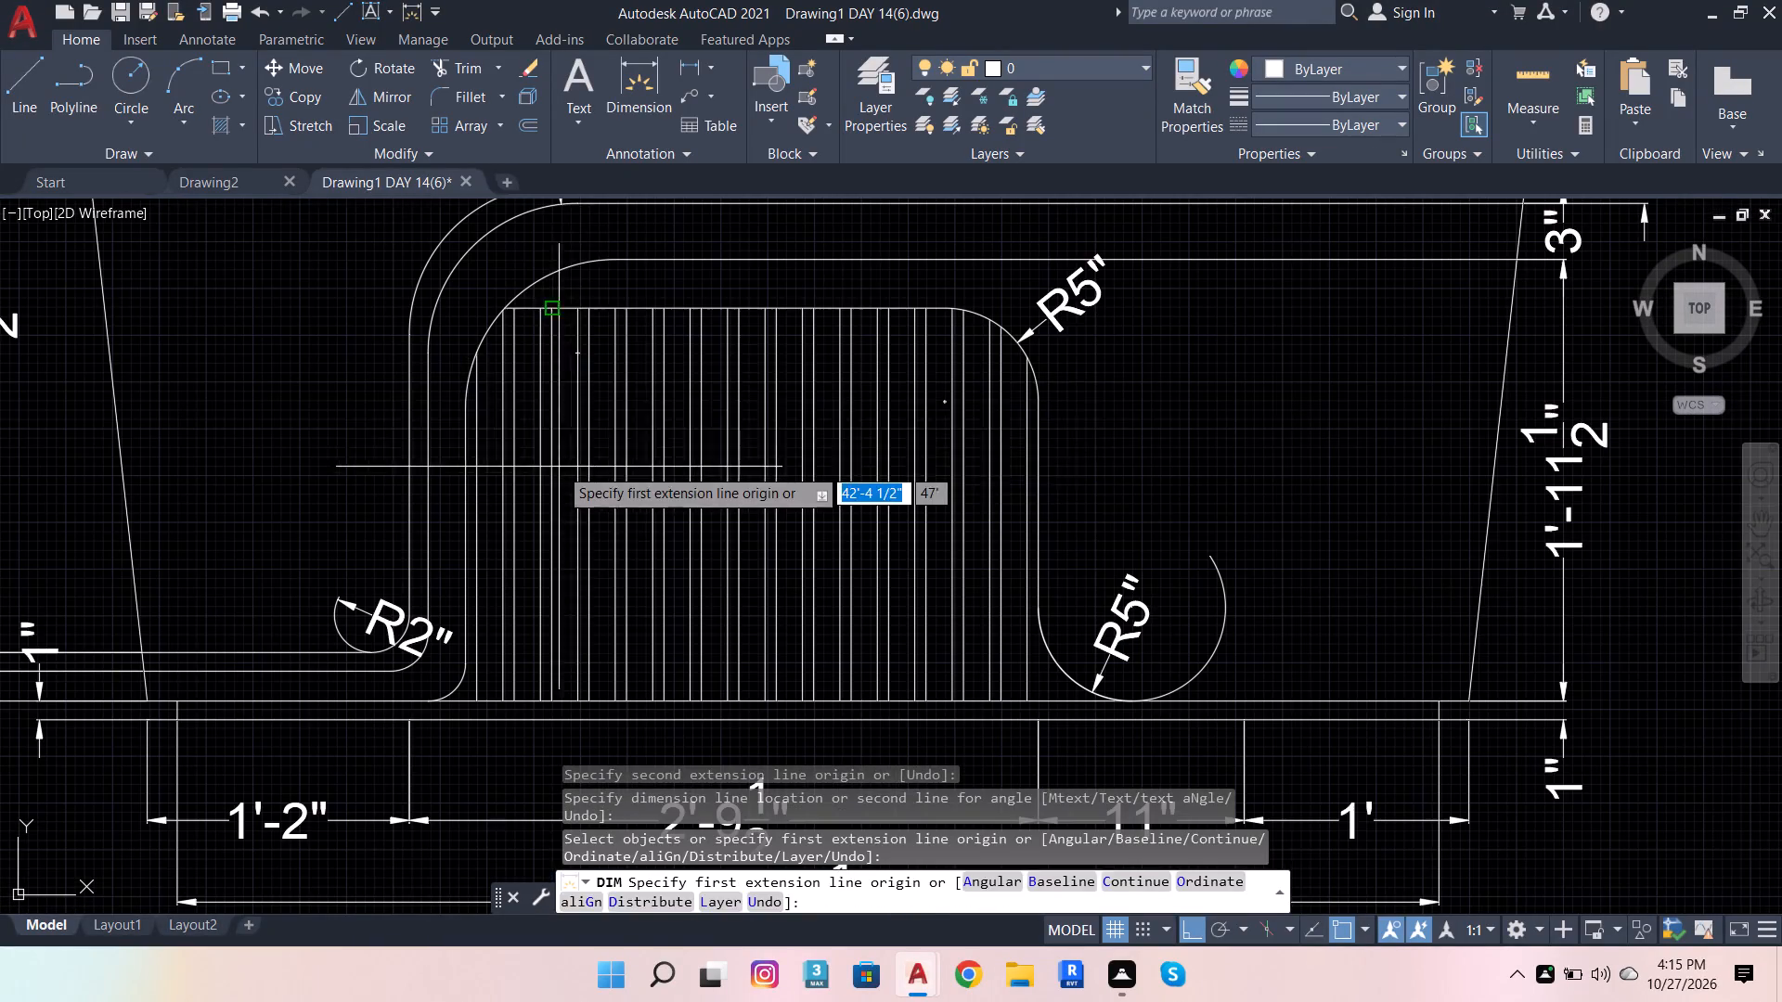
pyautogui.scroll(2, 598, 357)
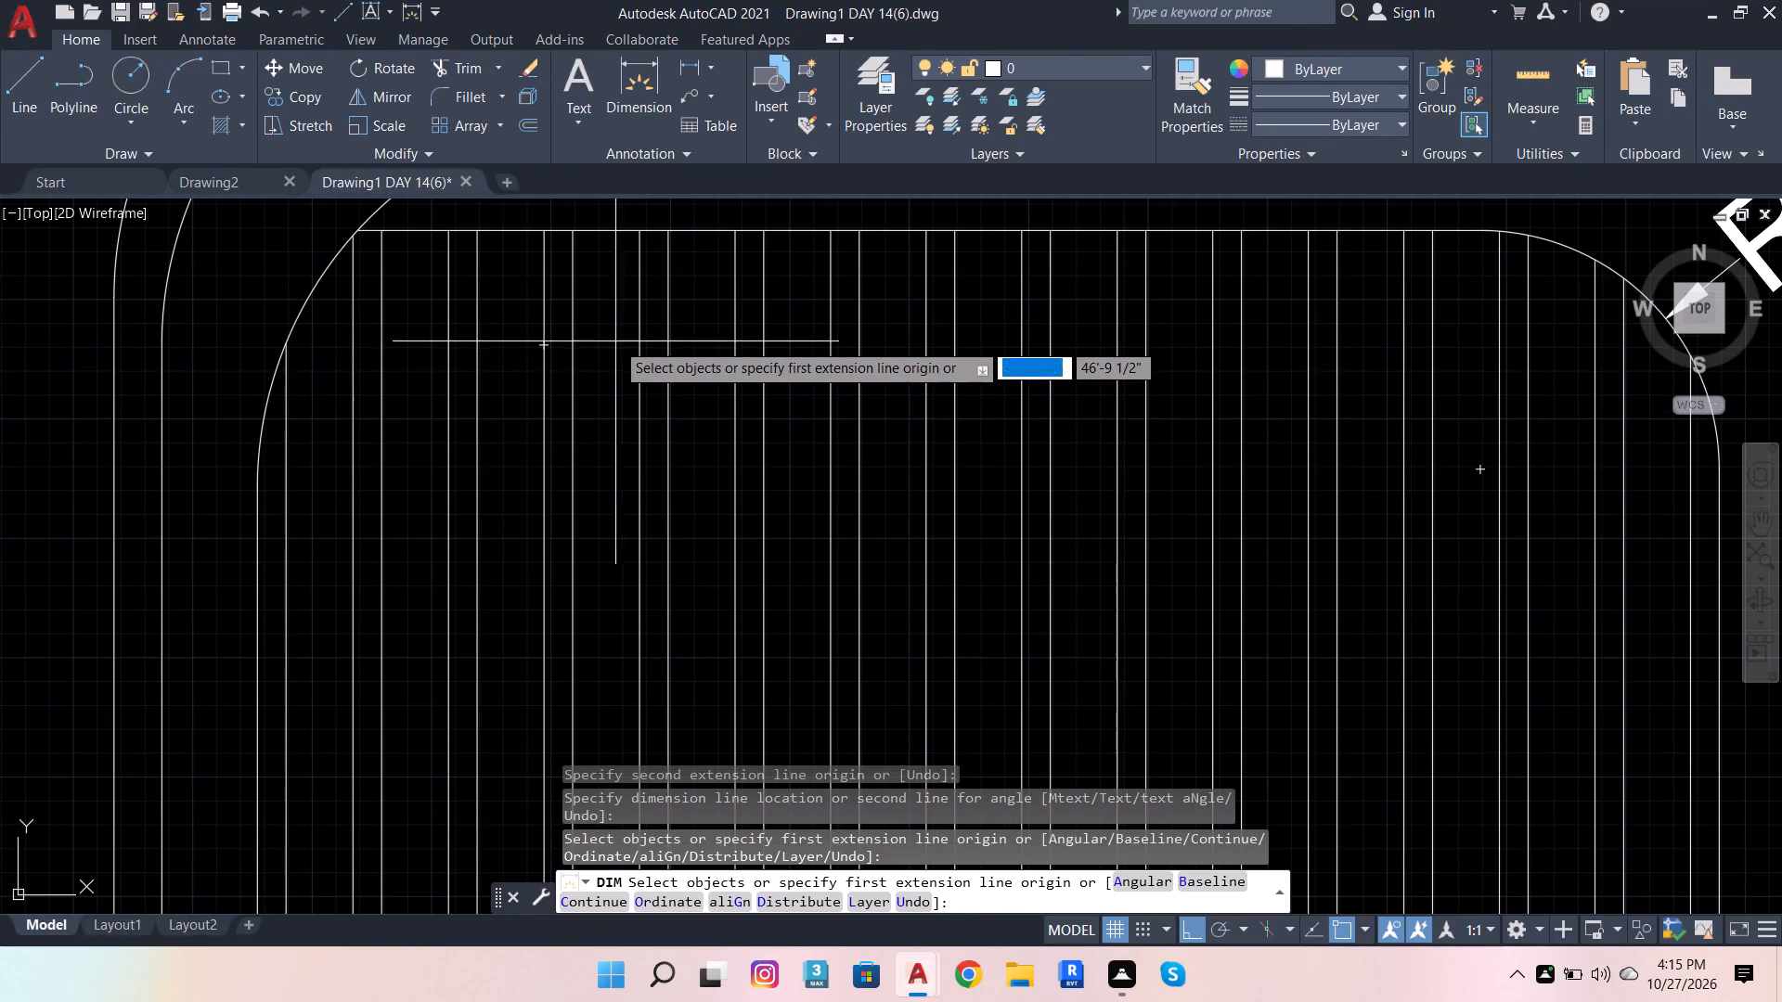
pyautogui.scroll(-2, 618, 348)
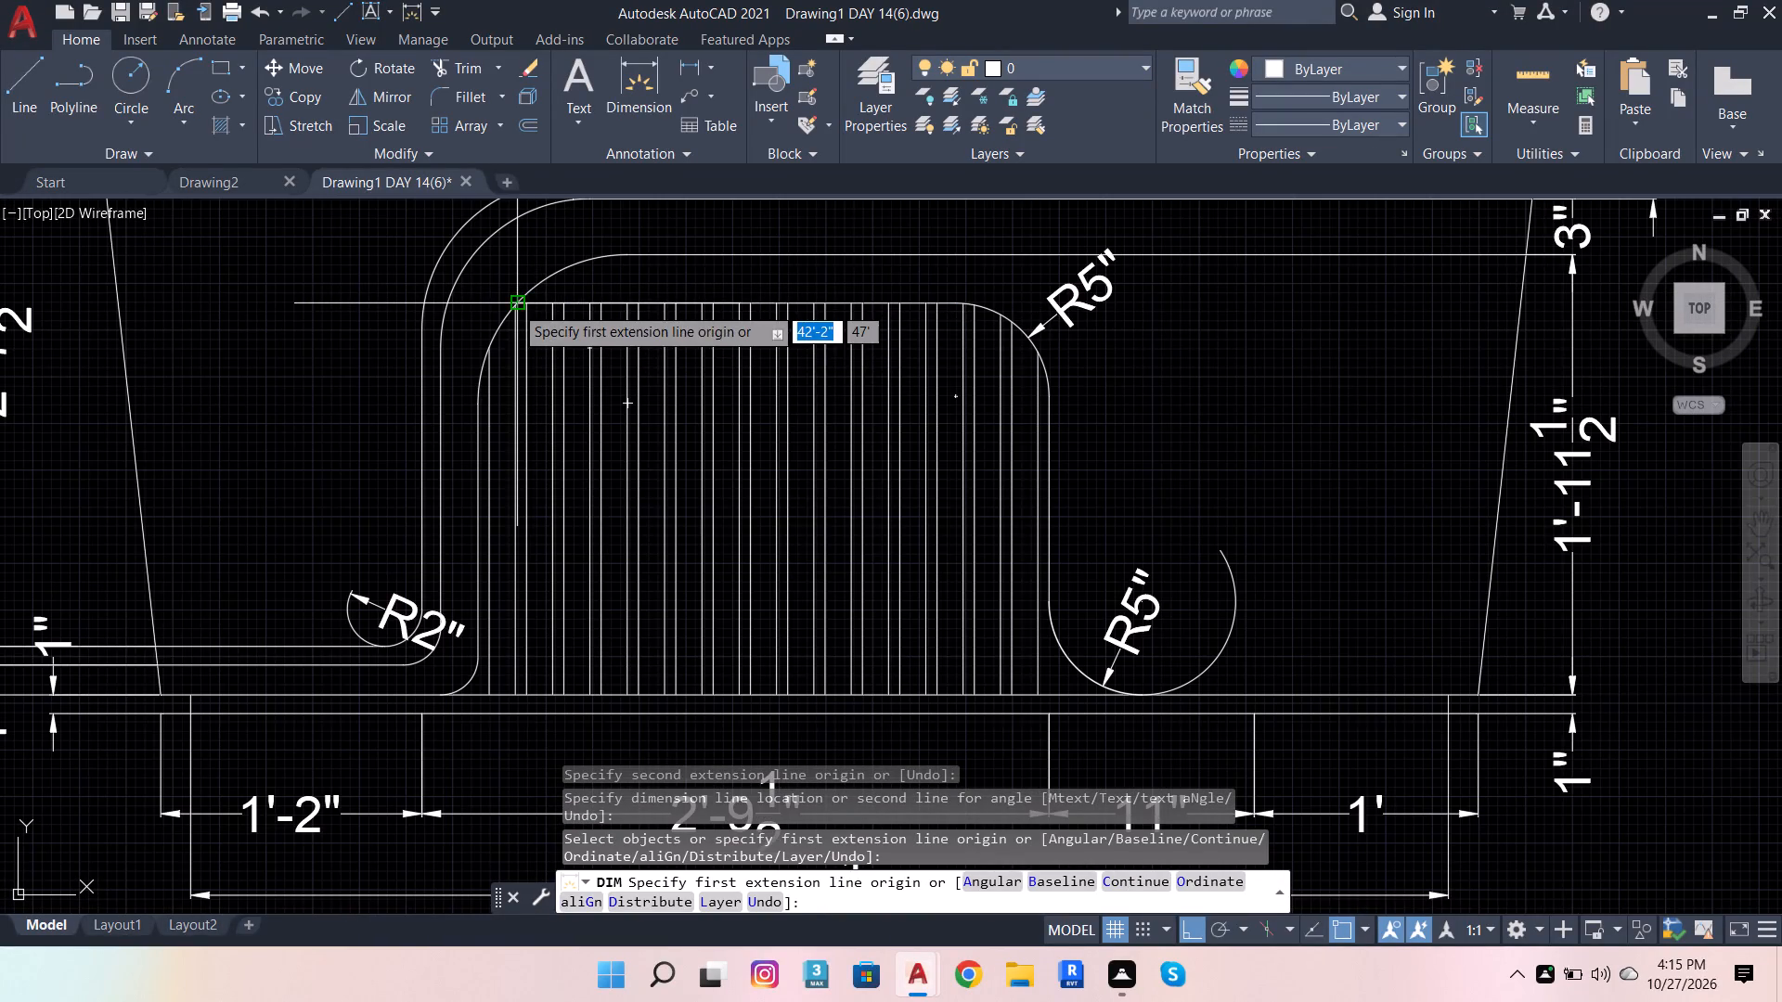
pyautogui.click(514, 305)
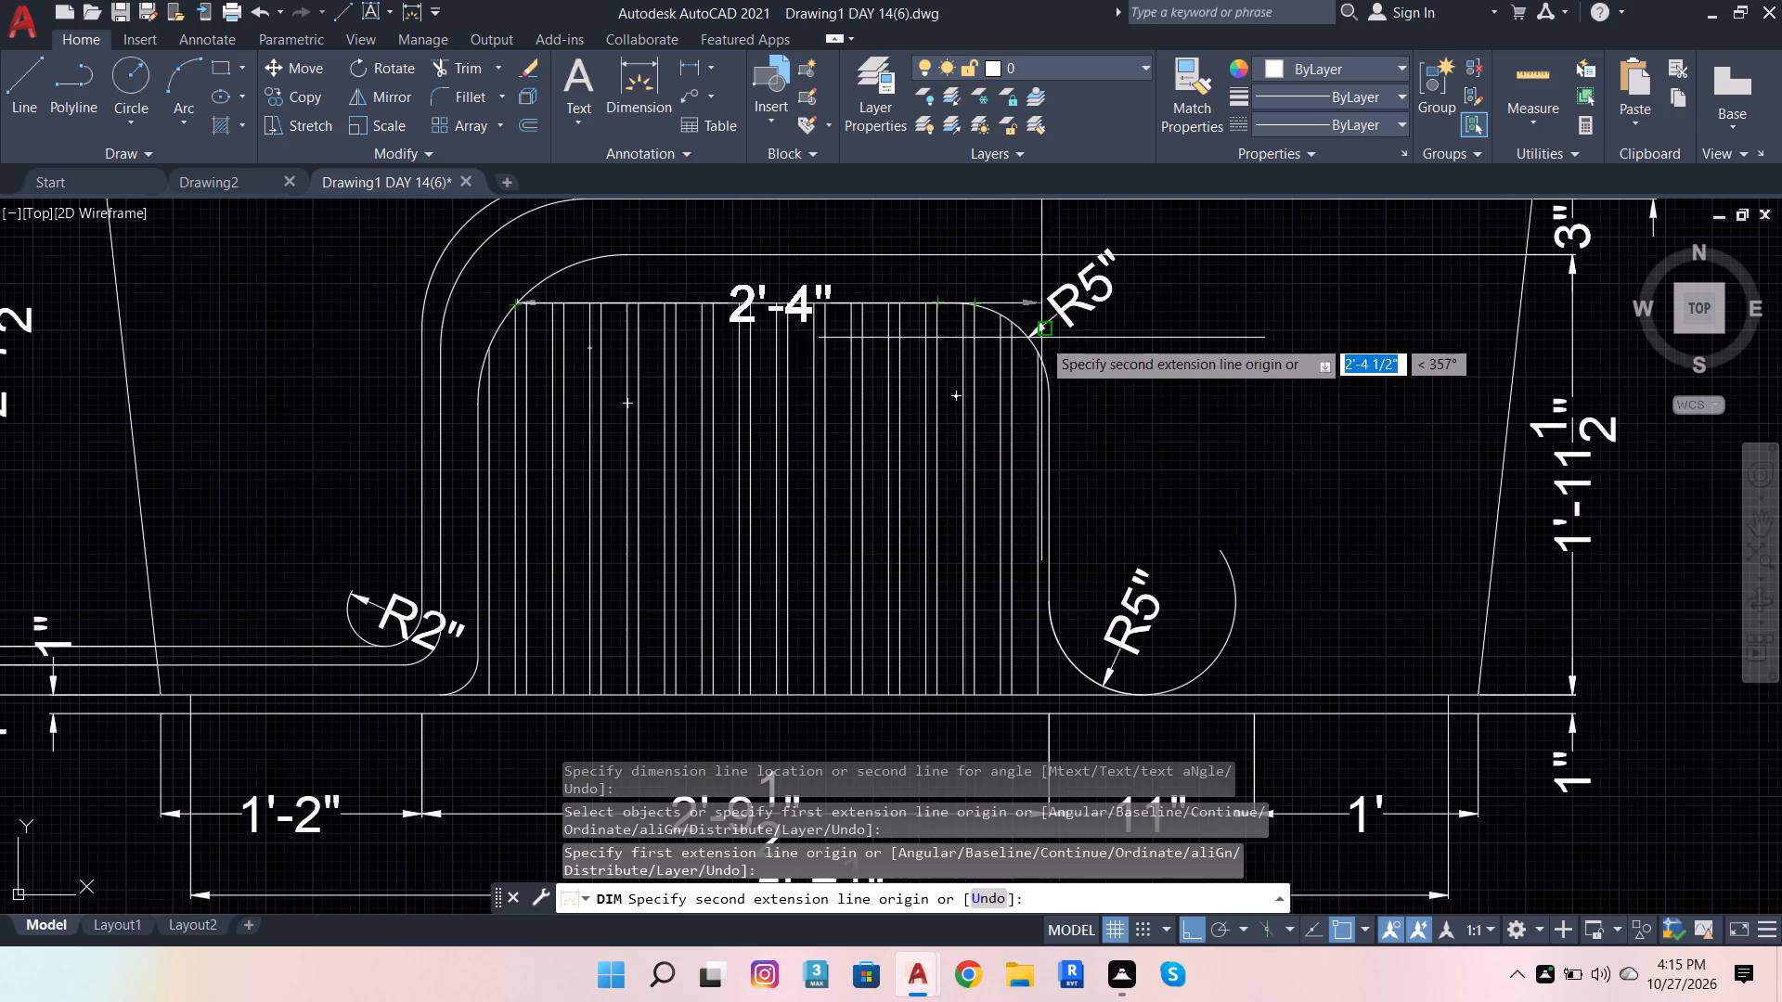
pyautogui.click(1031, 353)
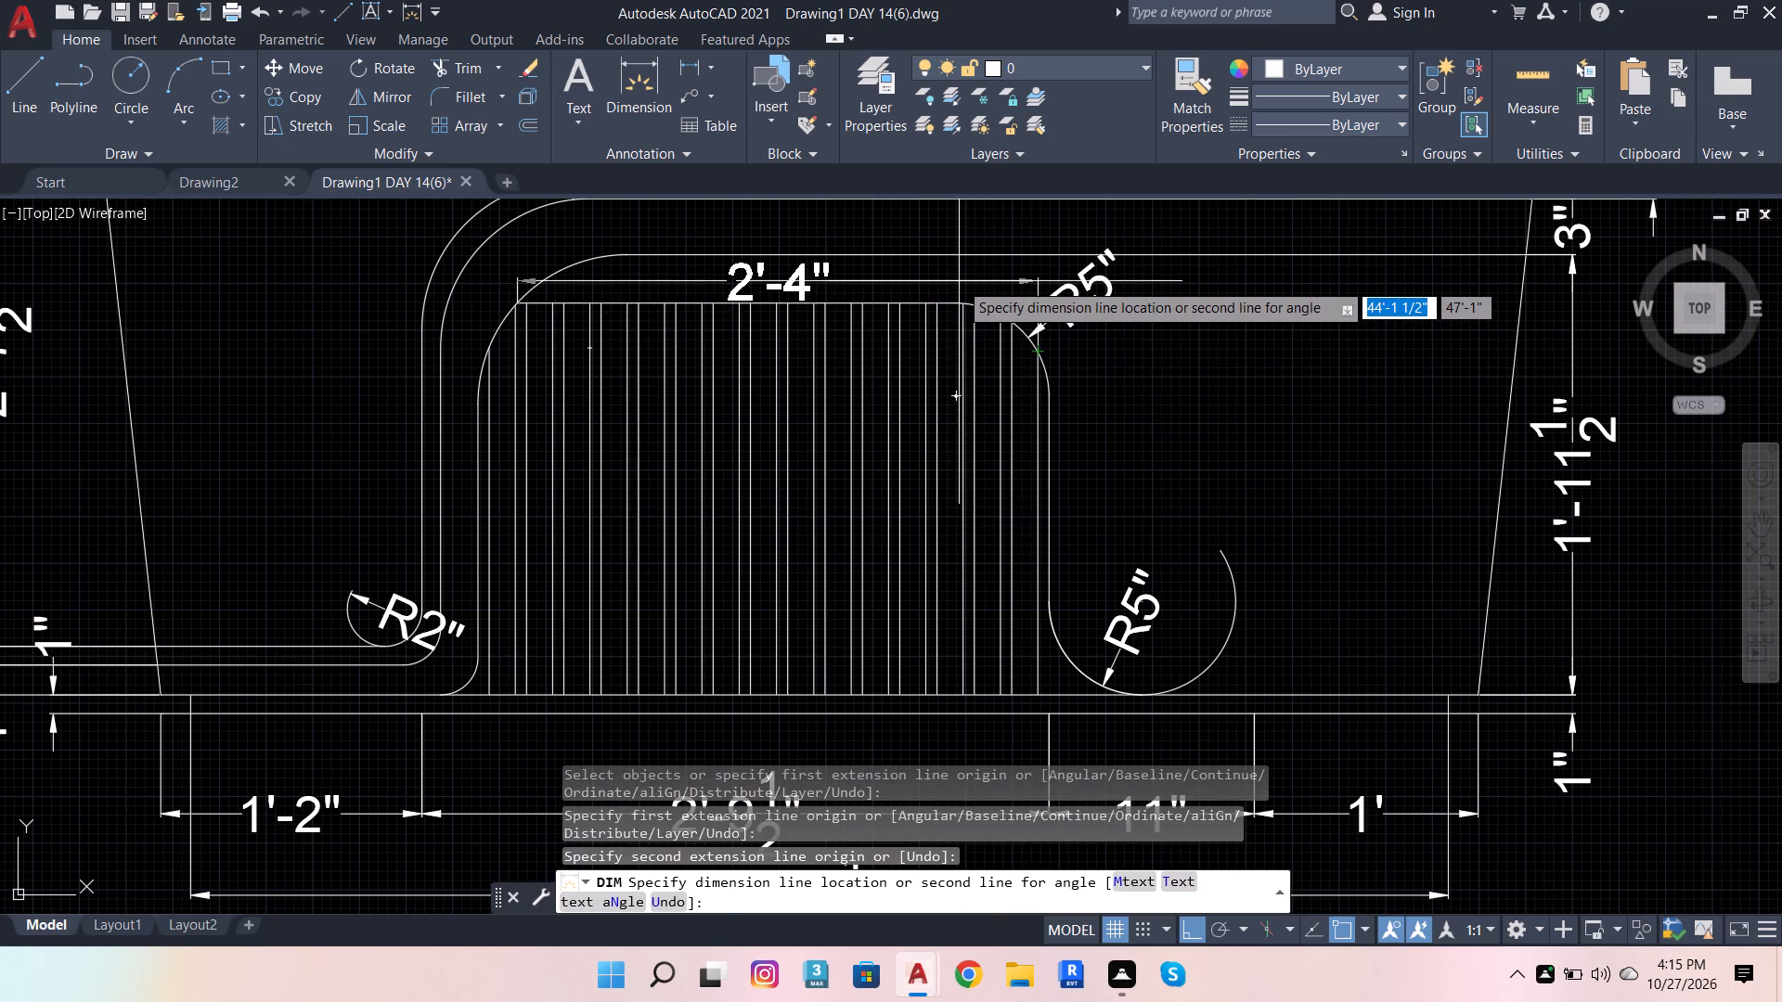
pyautogui.scroll(2, 959, 281)
pyautogui.scroll(-2, 921, 347)
pyautogui.scroll(1, 923, 429)
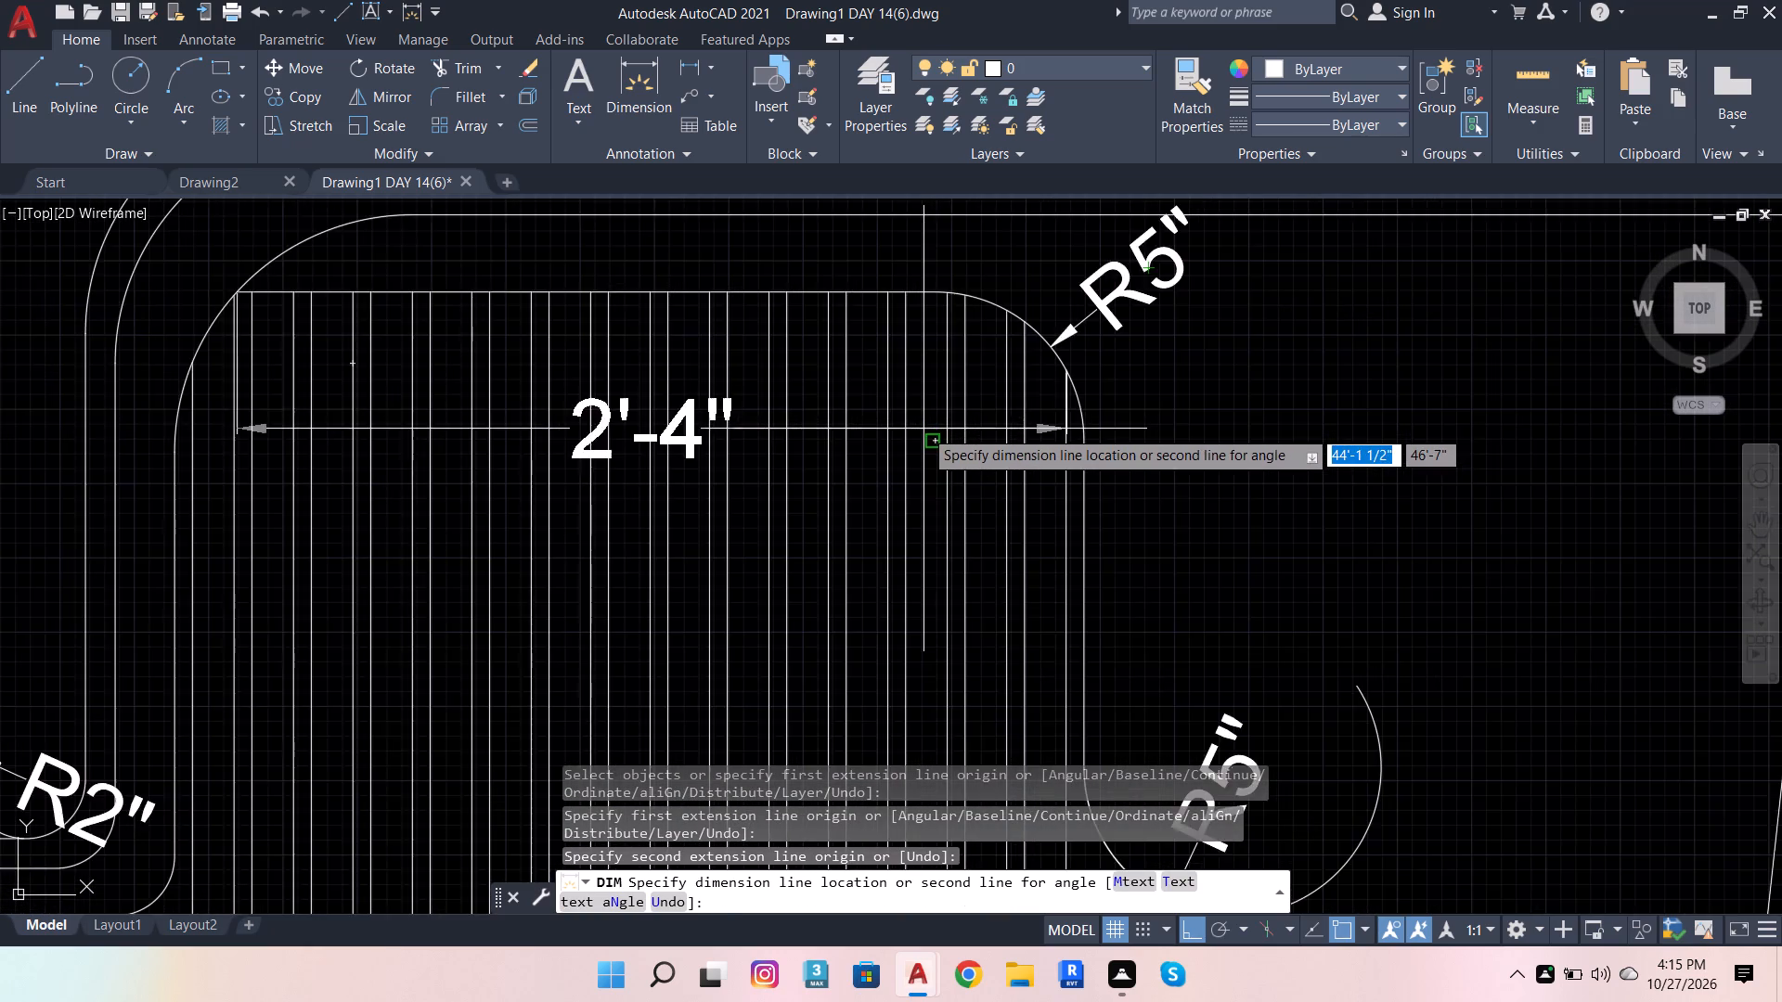
pyautogui.scroll(1, 923, 429)
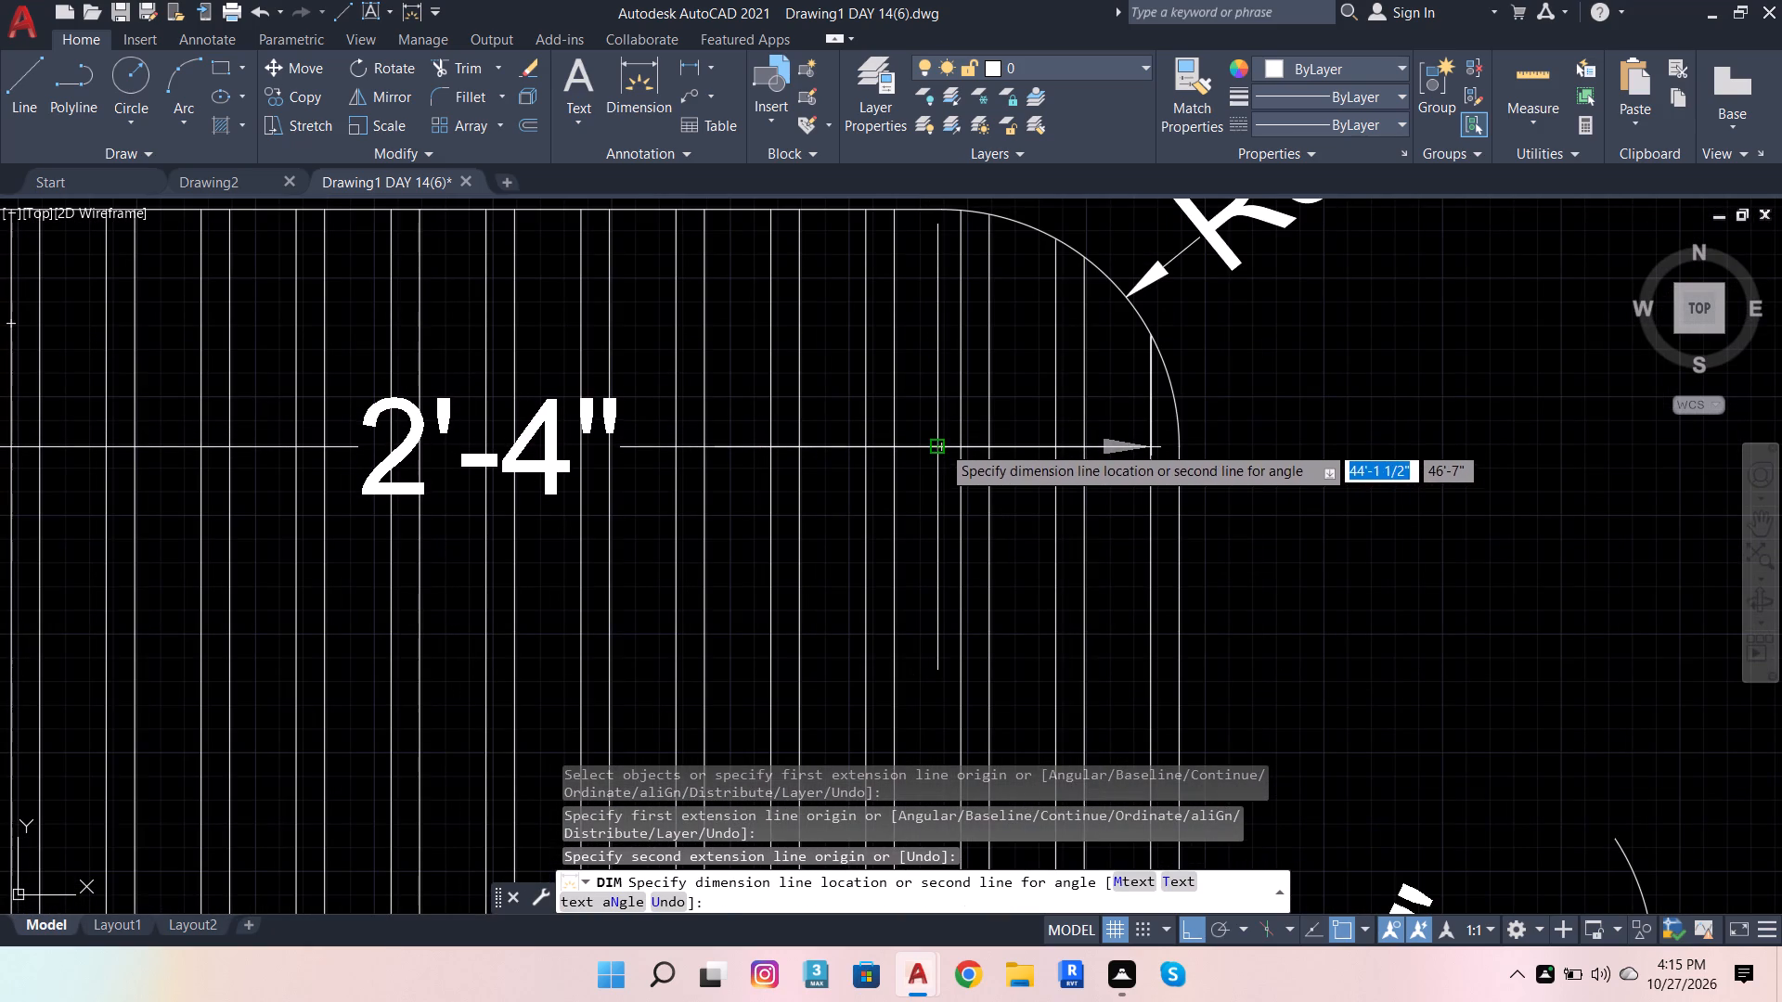
pyautogui.click(941, 444)
# Dimension the length of the fluted panel's rightmost vertical line, placing the dimension inside the panel near that line.
pyautogui.scroll(-3, 909, 451)
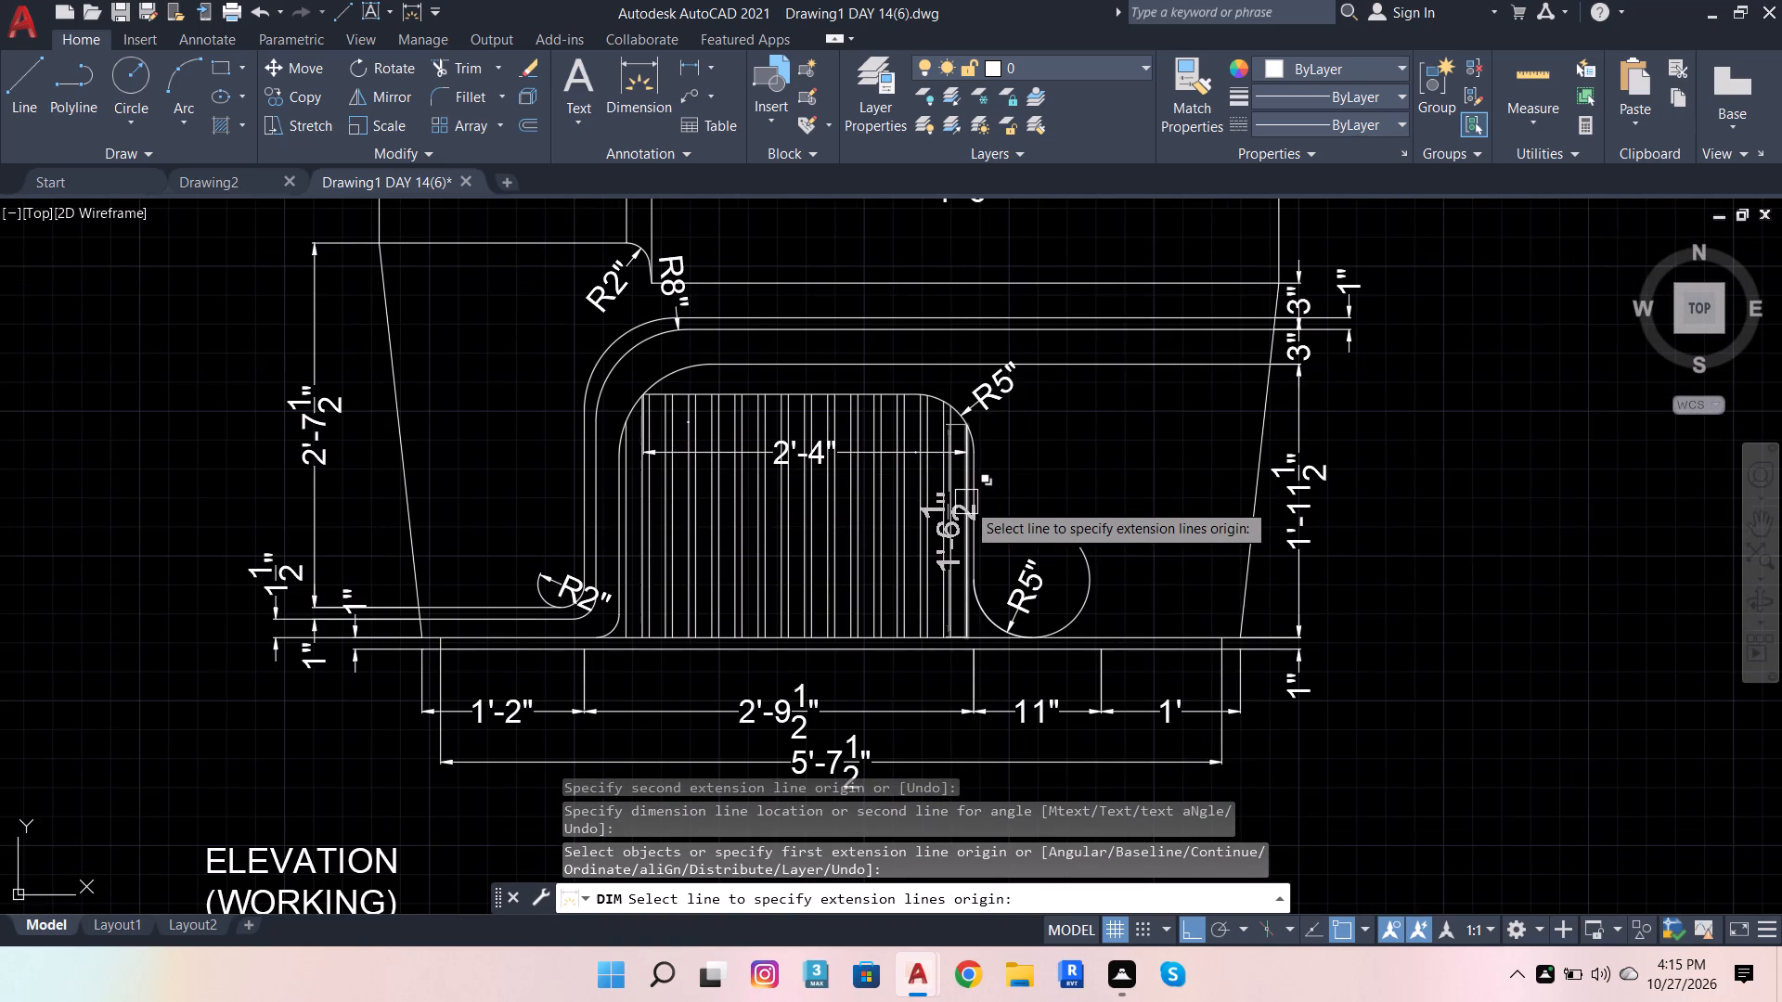
pyautogui.scroll(1, 966, 502)
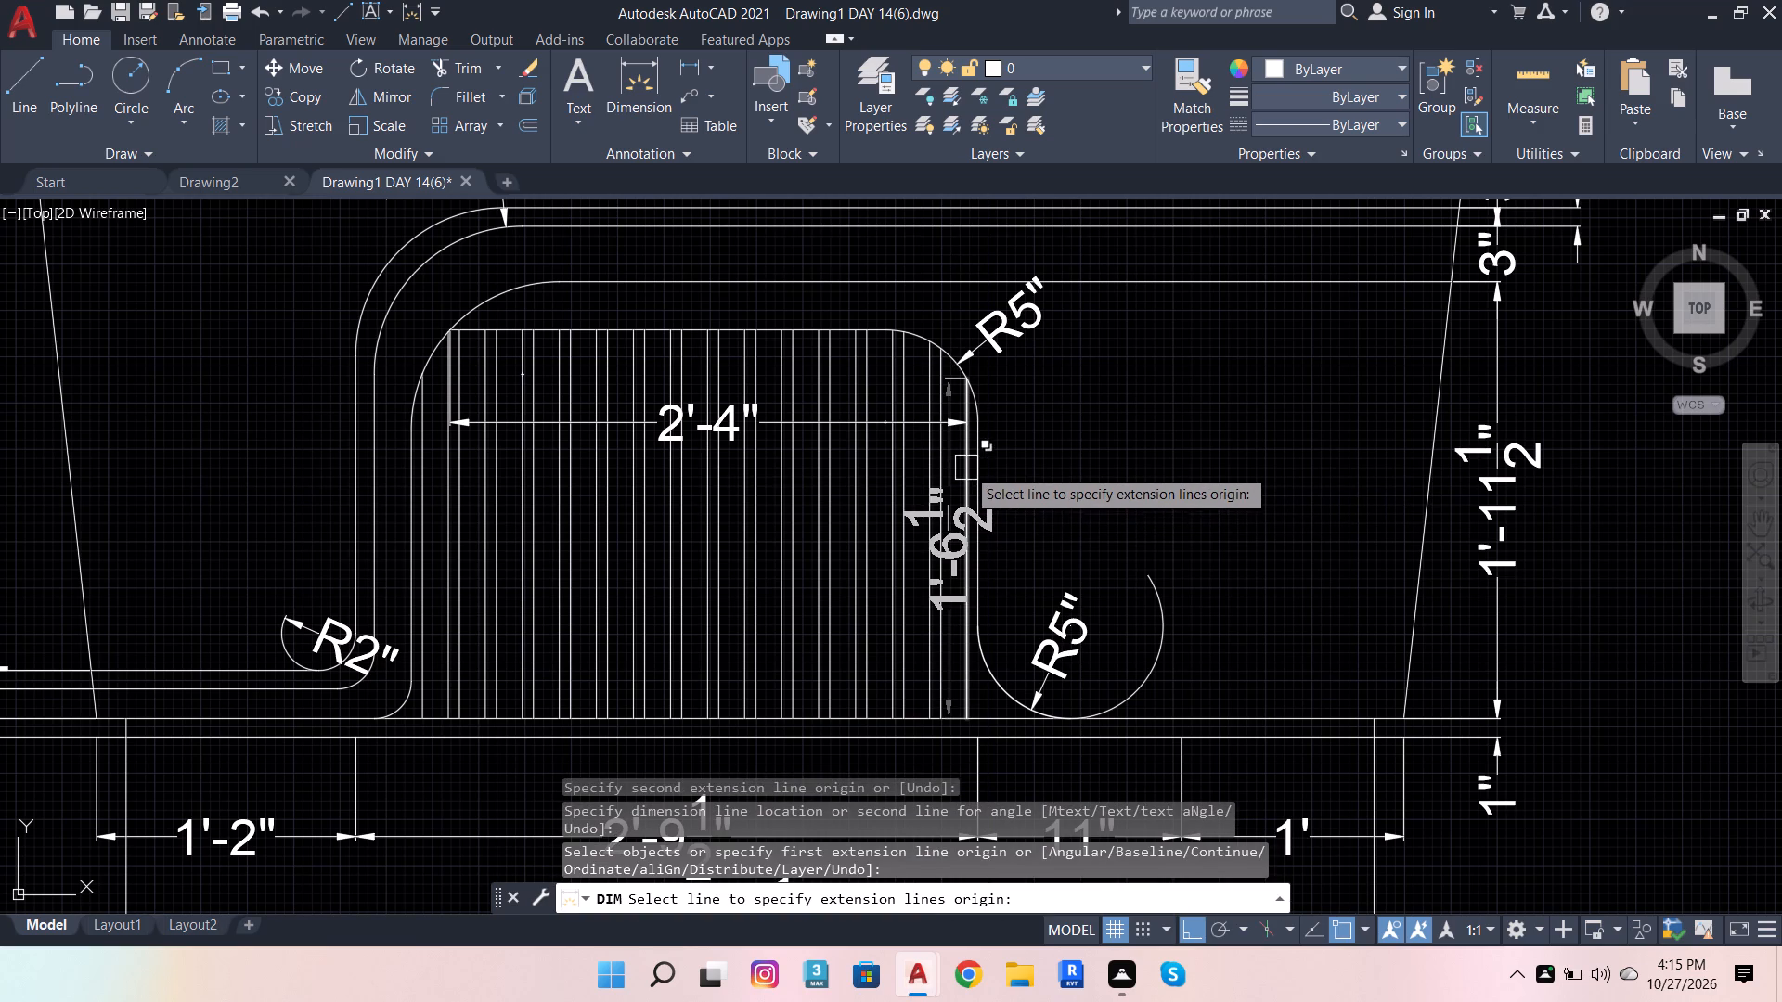
pyautogui.click(973, 473)
pyautogui.click(942, 482)
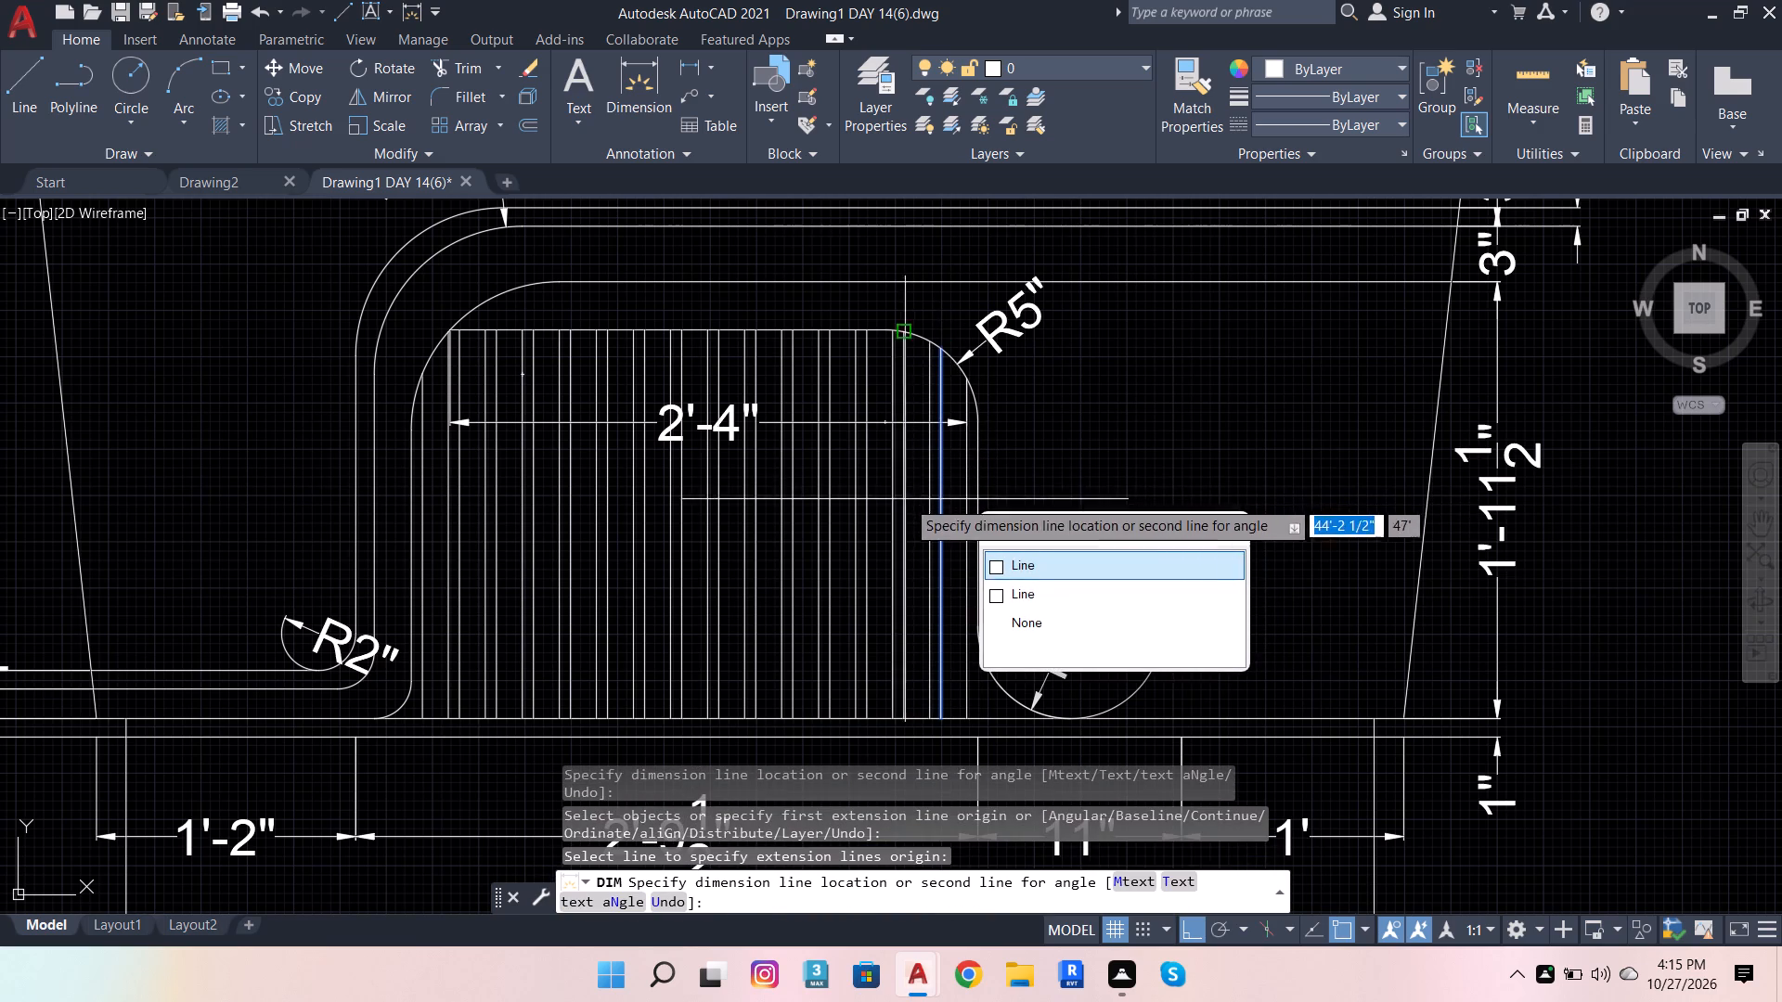
pyautogui.click(1127, 425)
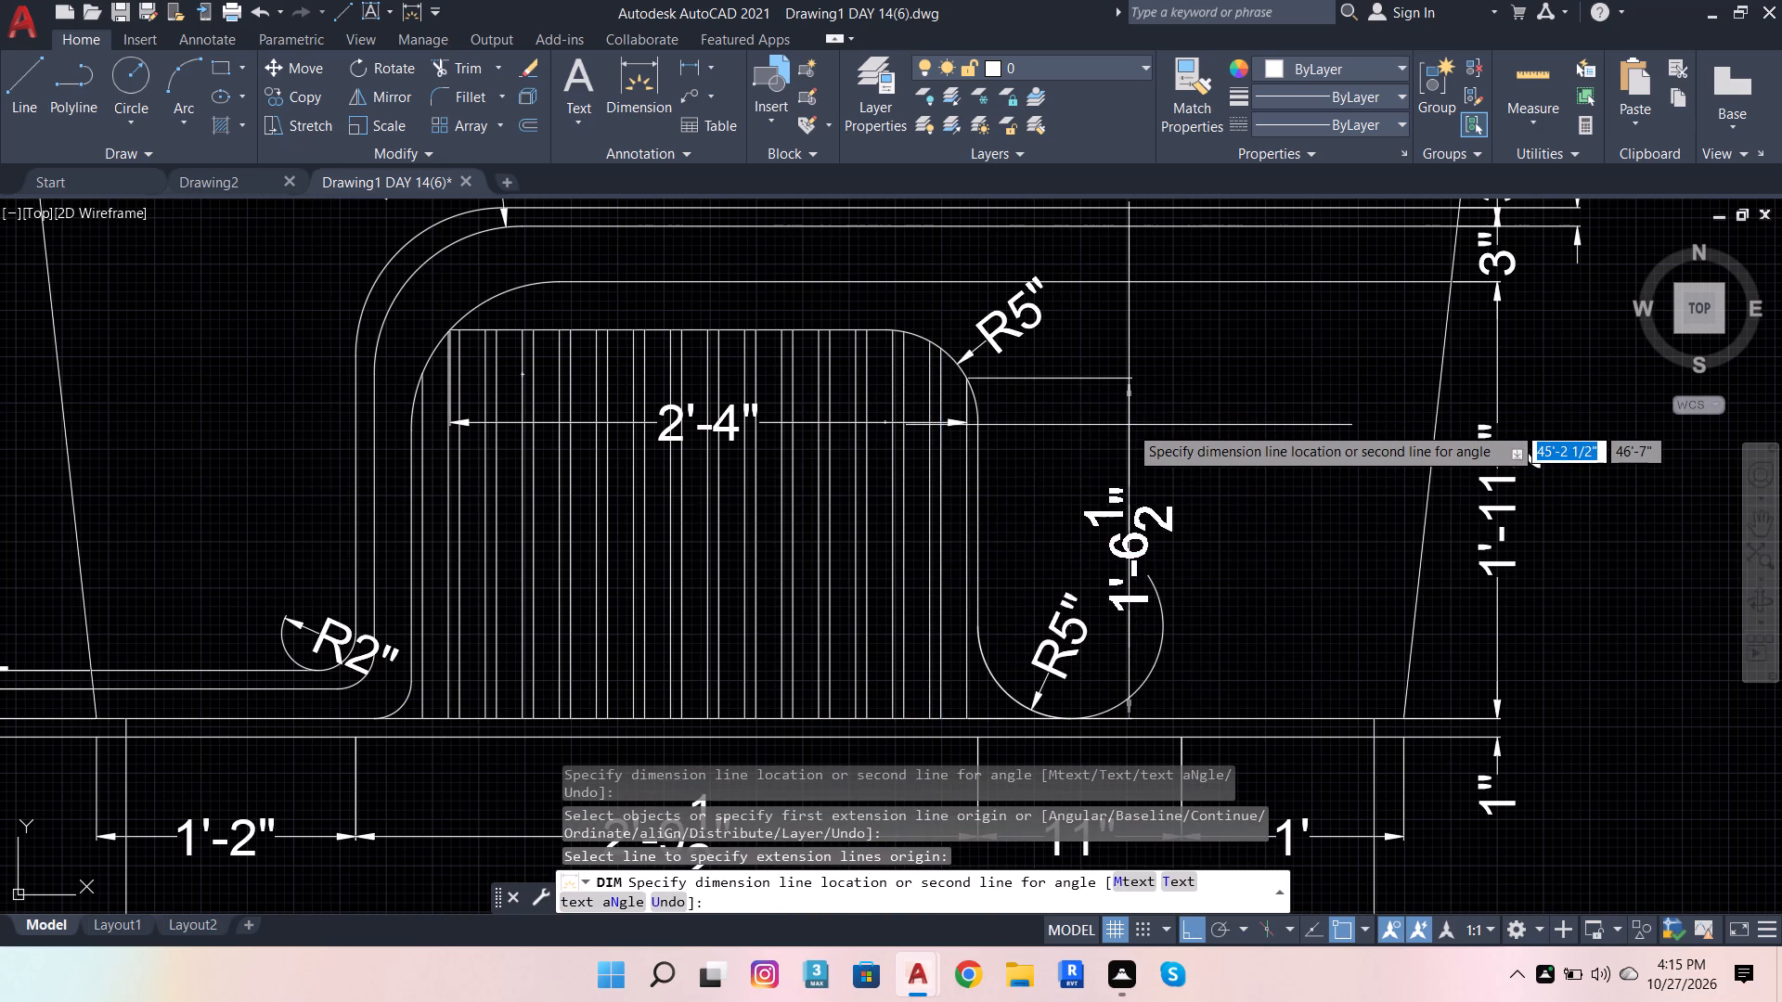
pyautogui.scroll(2, 886, 492)
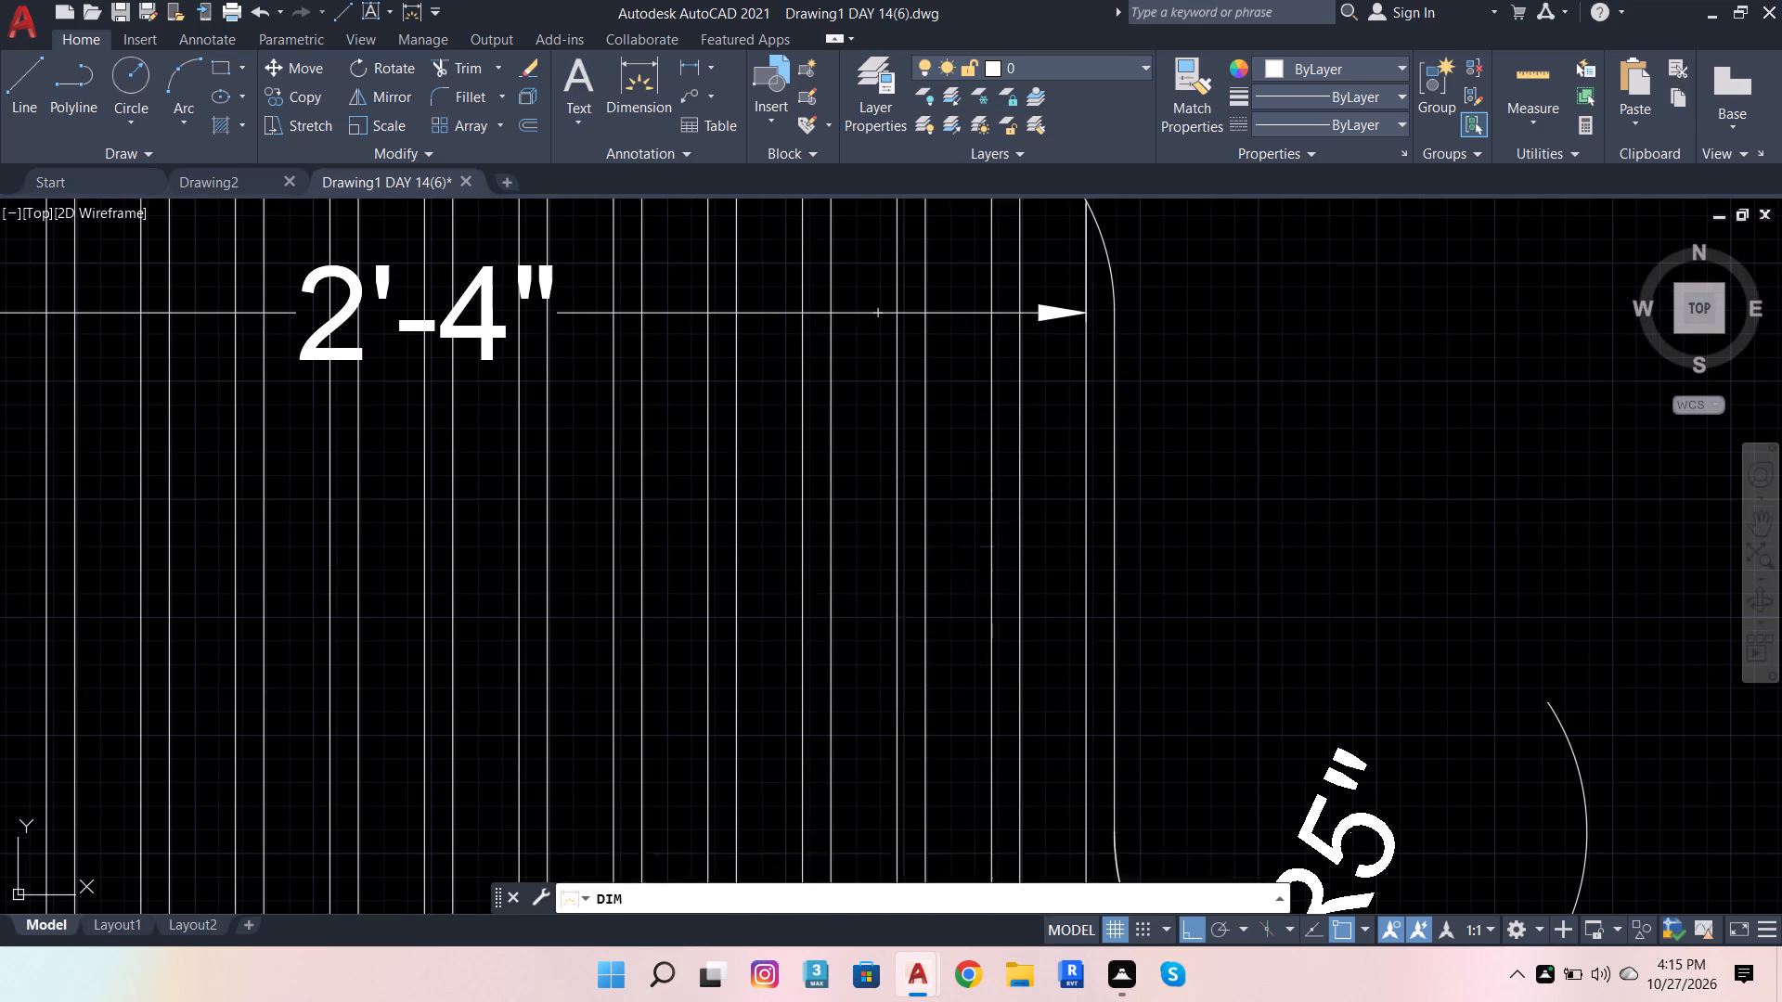
pyautogui.click(945, 527)
# Dimension the three horizontal lines above the fluted panel, placing the lower two dimensions just below their lines and the uppermost above its line.
pyautogui.scroll(-3, 1037, 356)
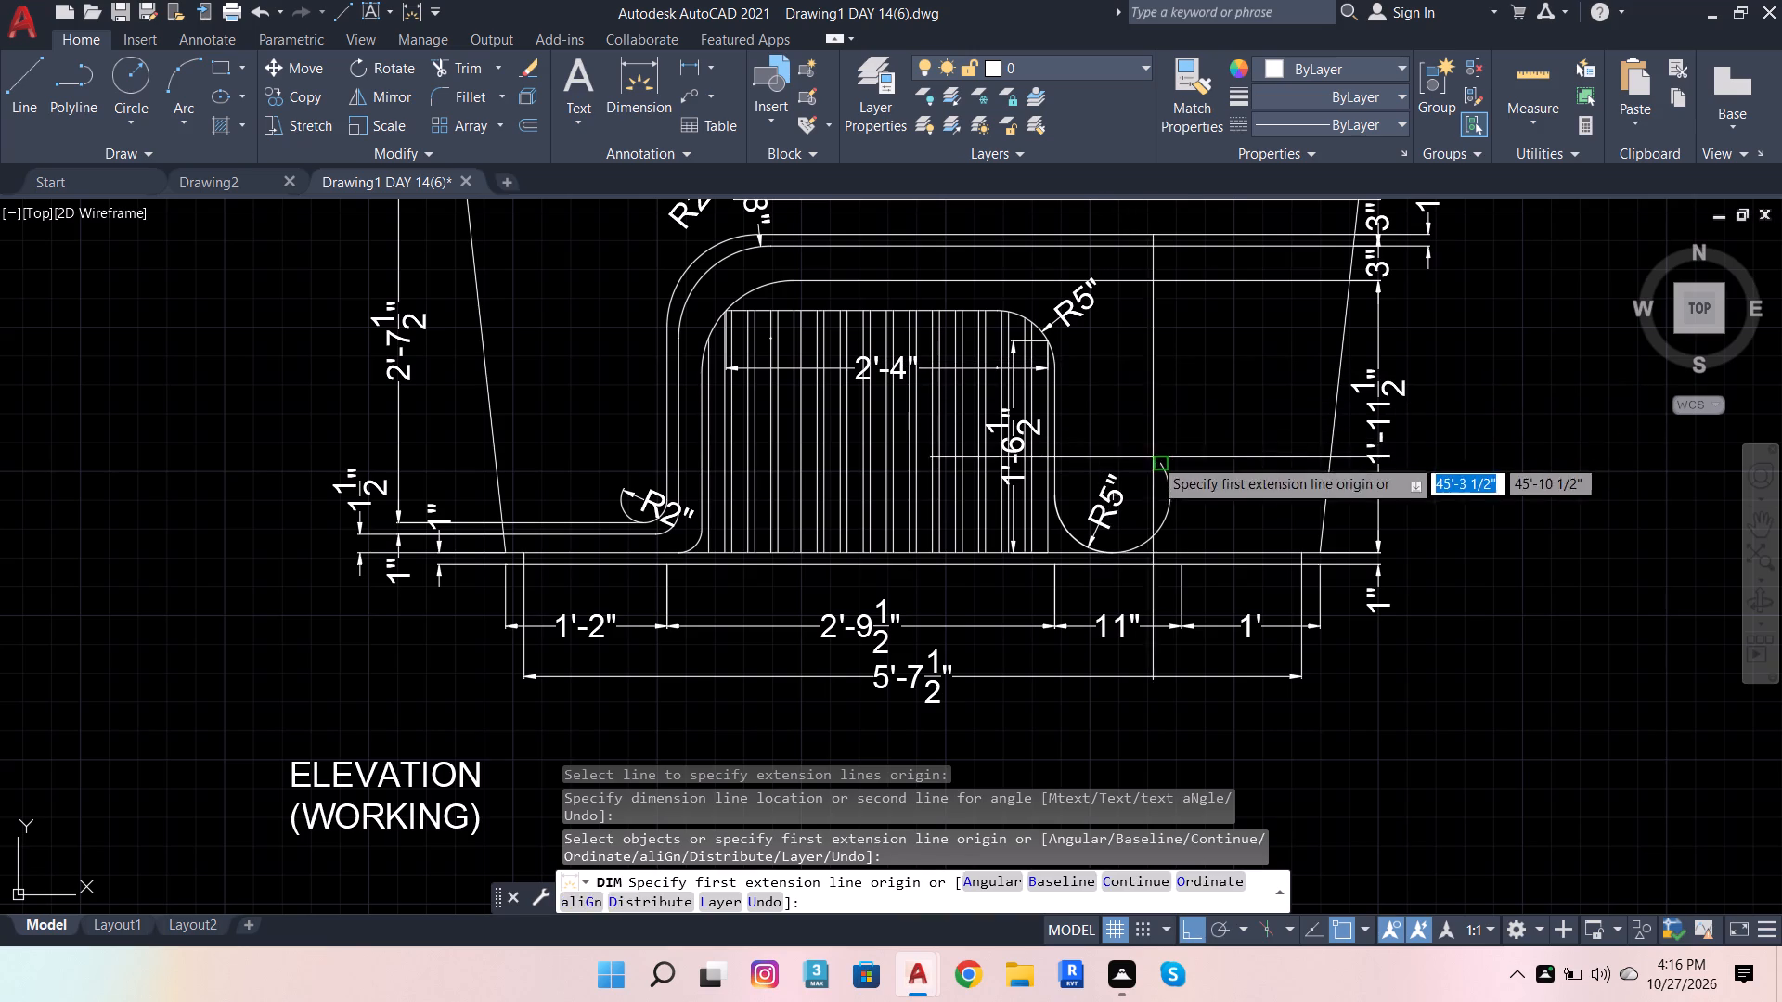
pyautogui.scroll(-2, 1081, 517)
pyautogui.scroll(4, 1045, 418)
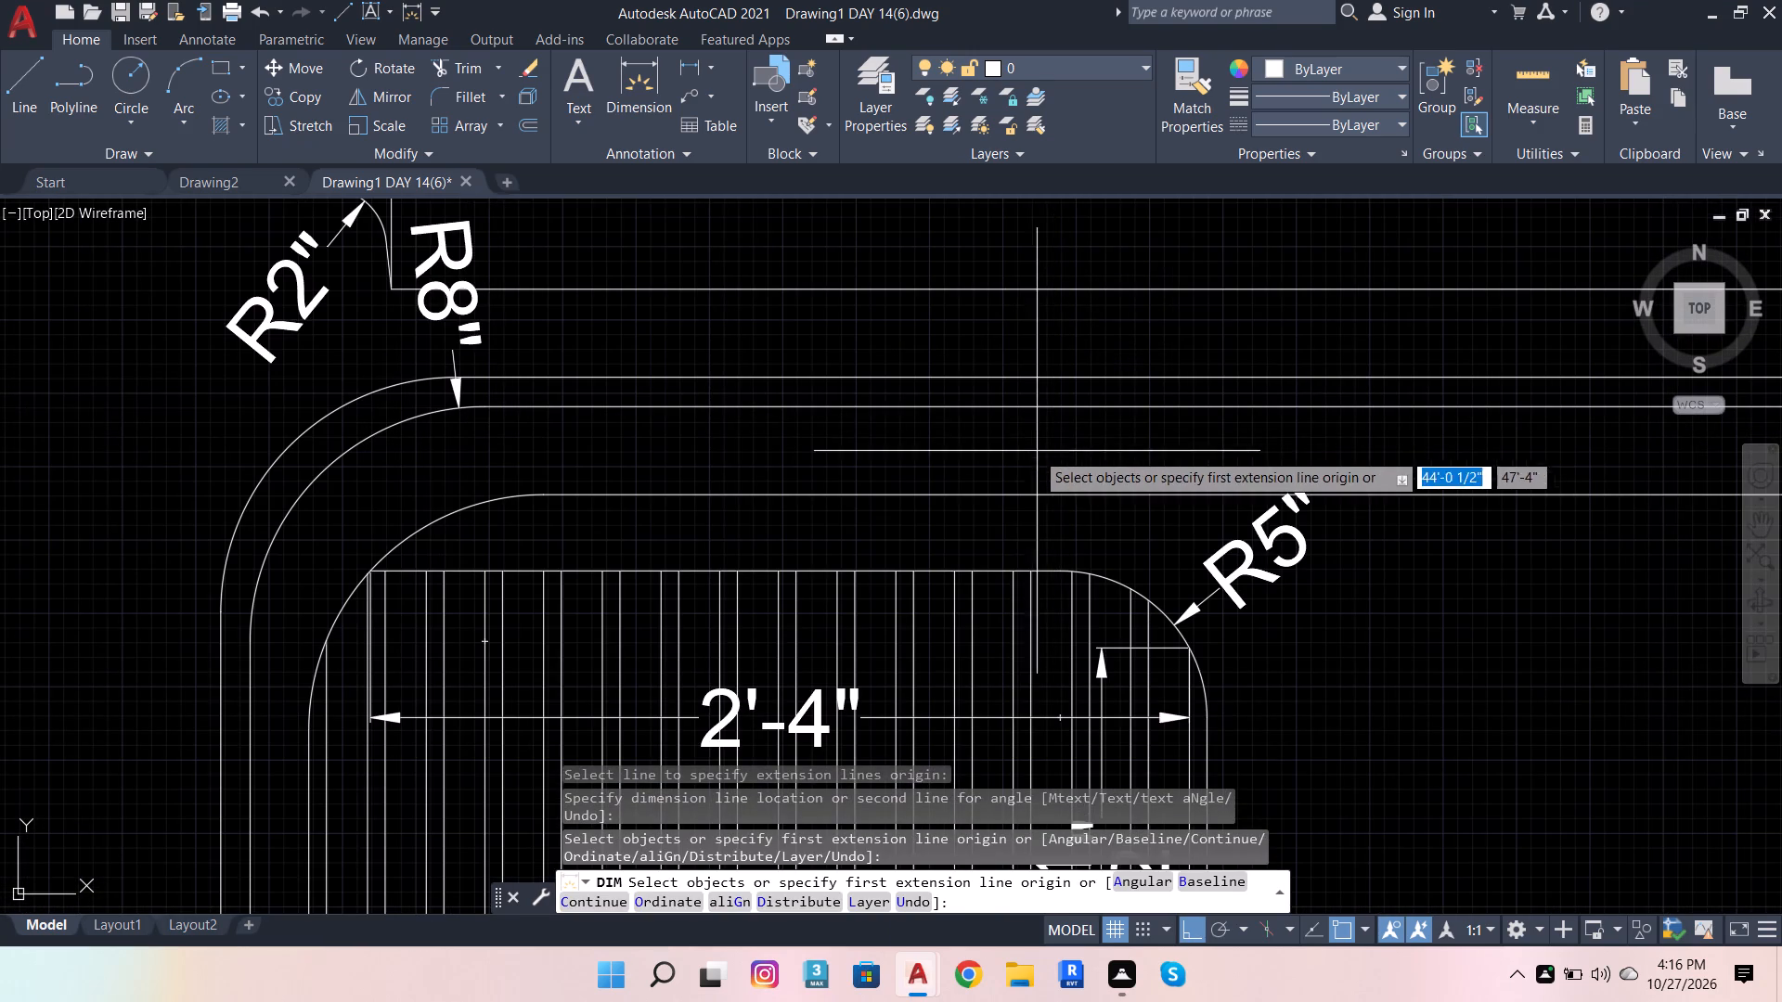
pyautogui.click(980, 415)
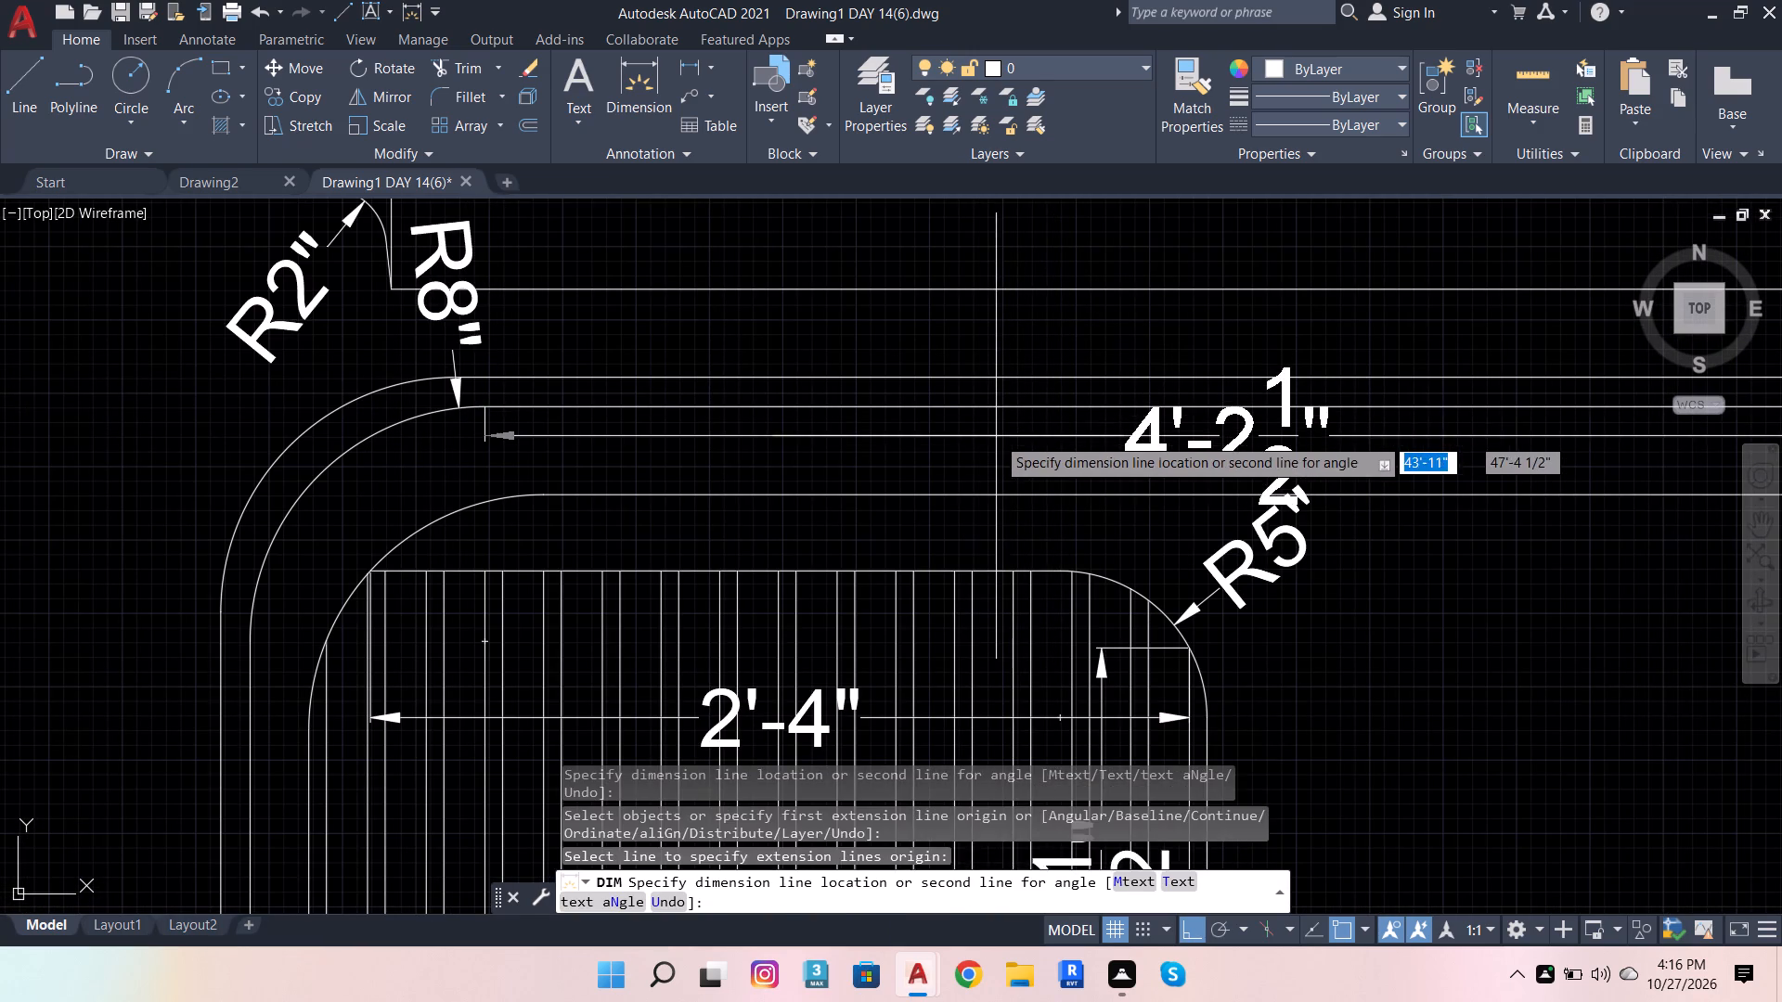
pyautogui.click(997, 430)
pyautogui.click(914, 504)
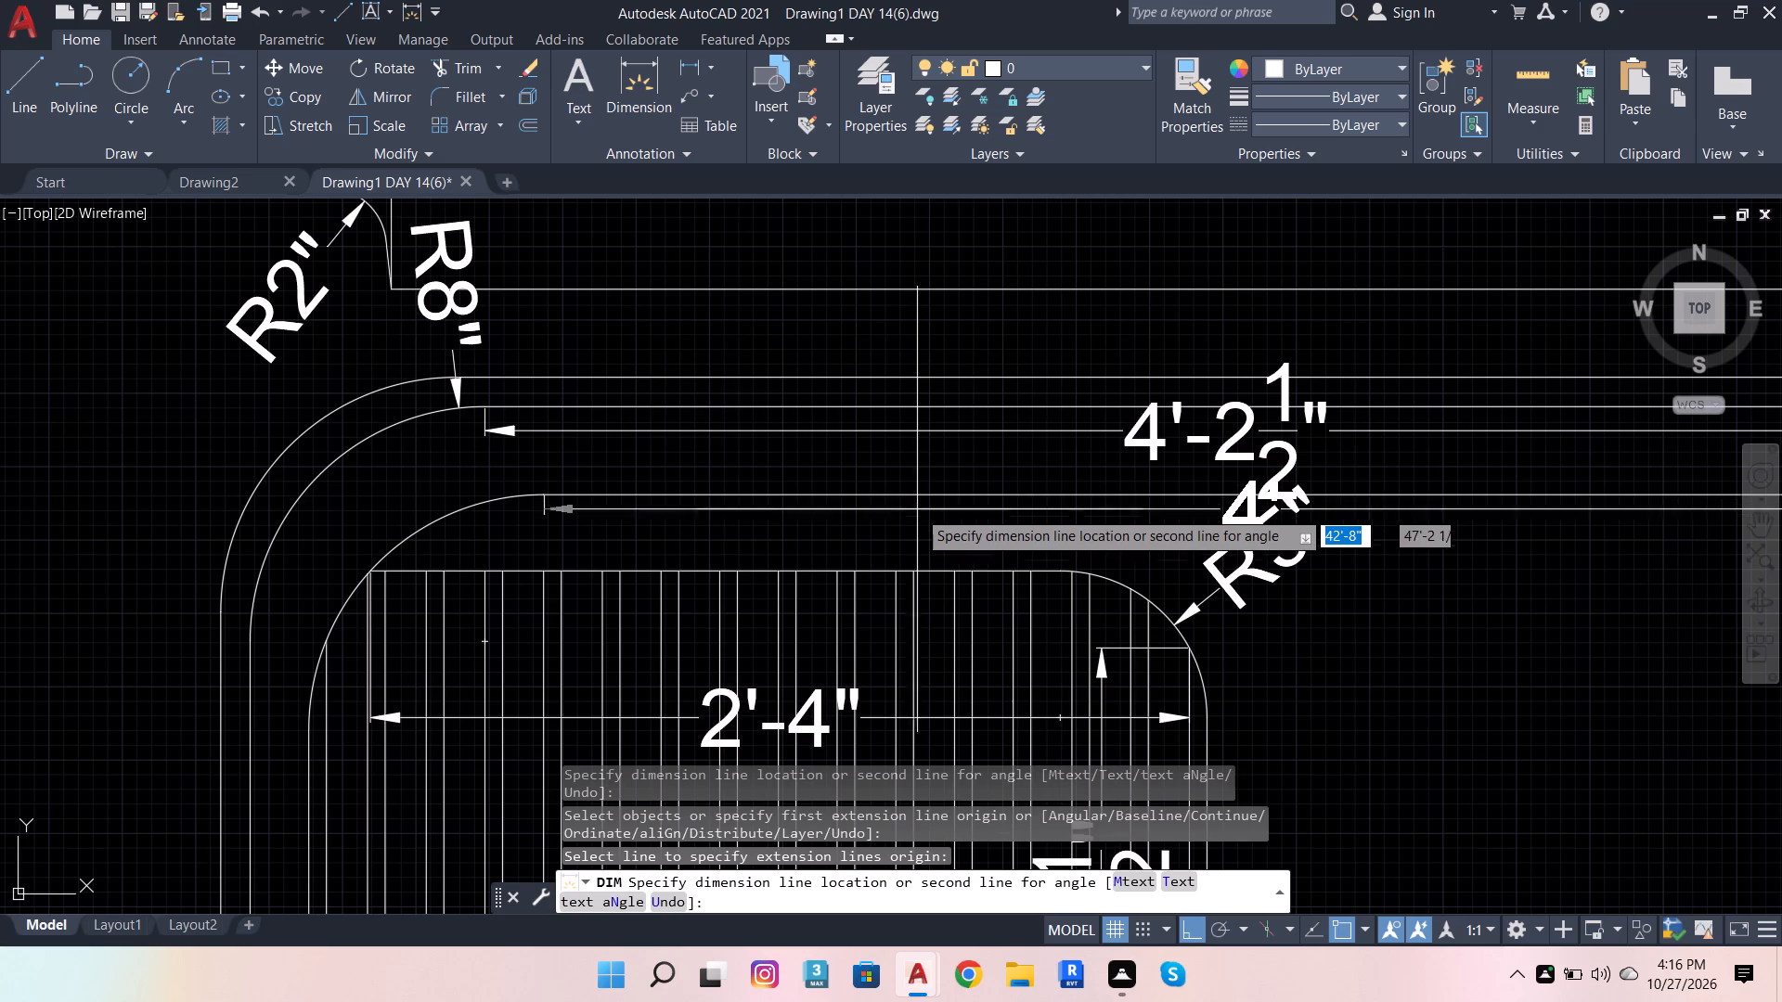
pyautogui.click(923, 514)
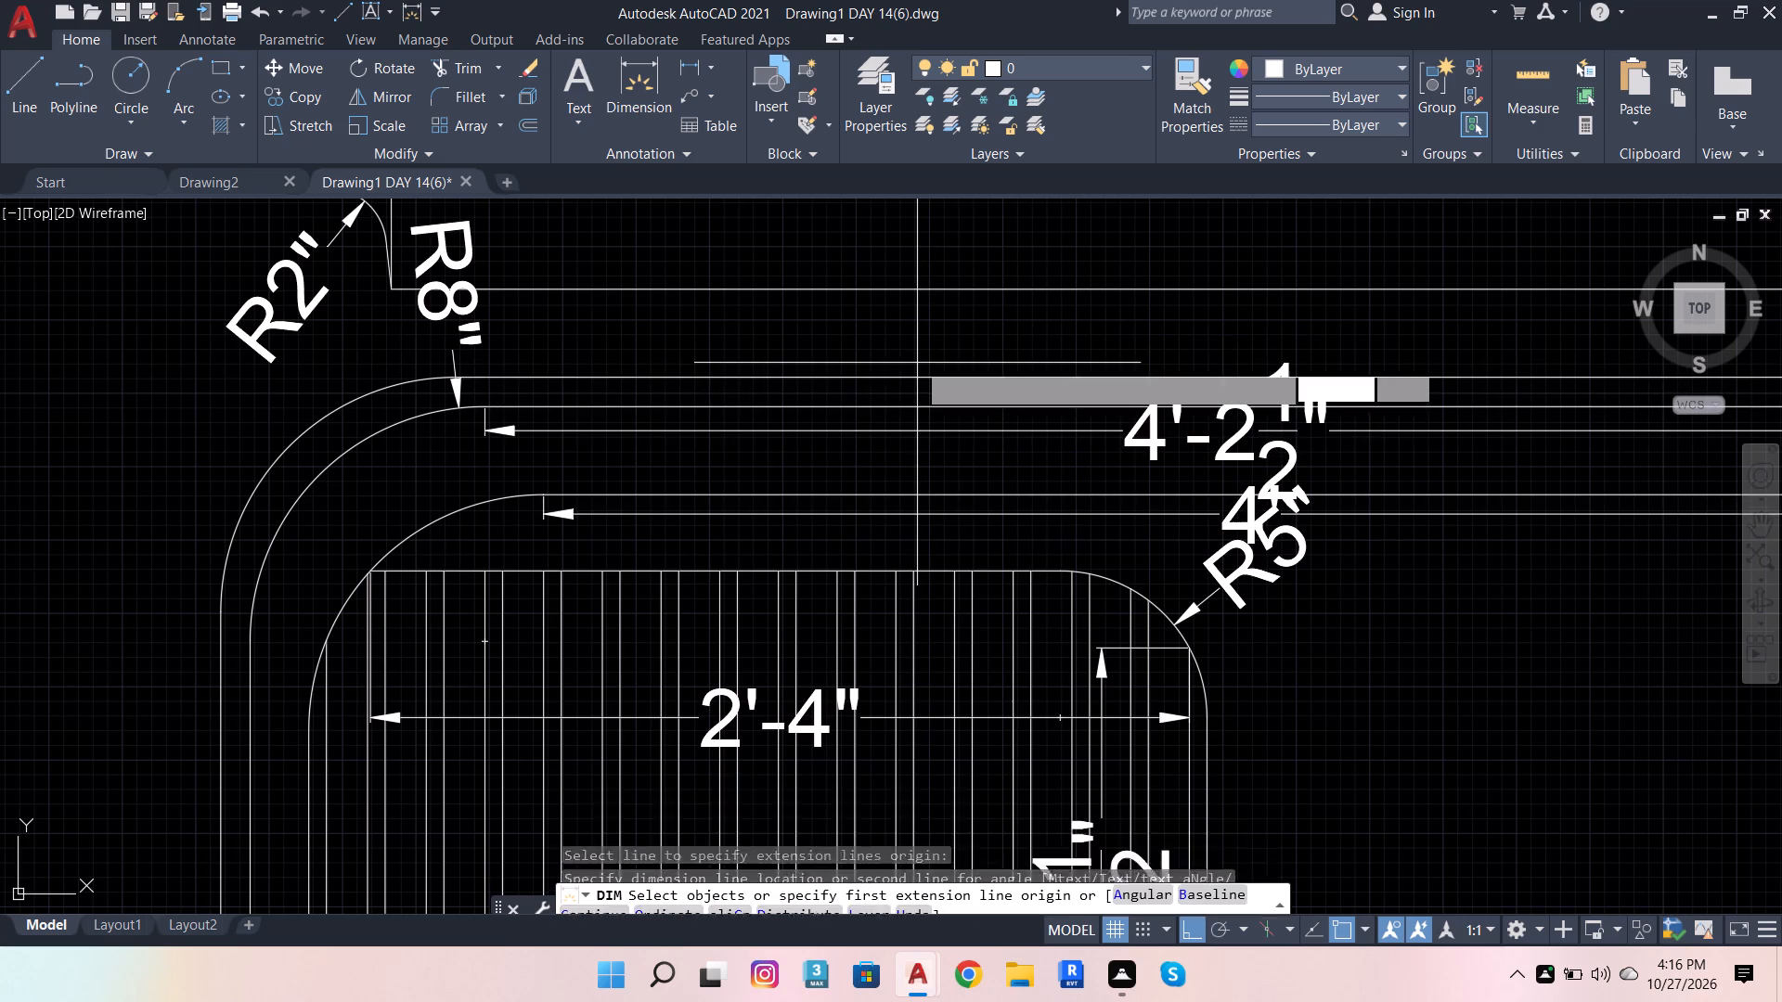
pyautogui.click(918, 370)
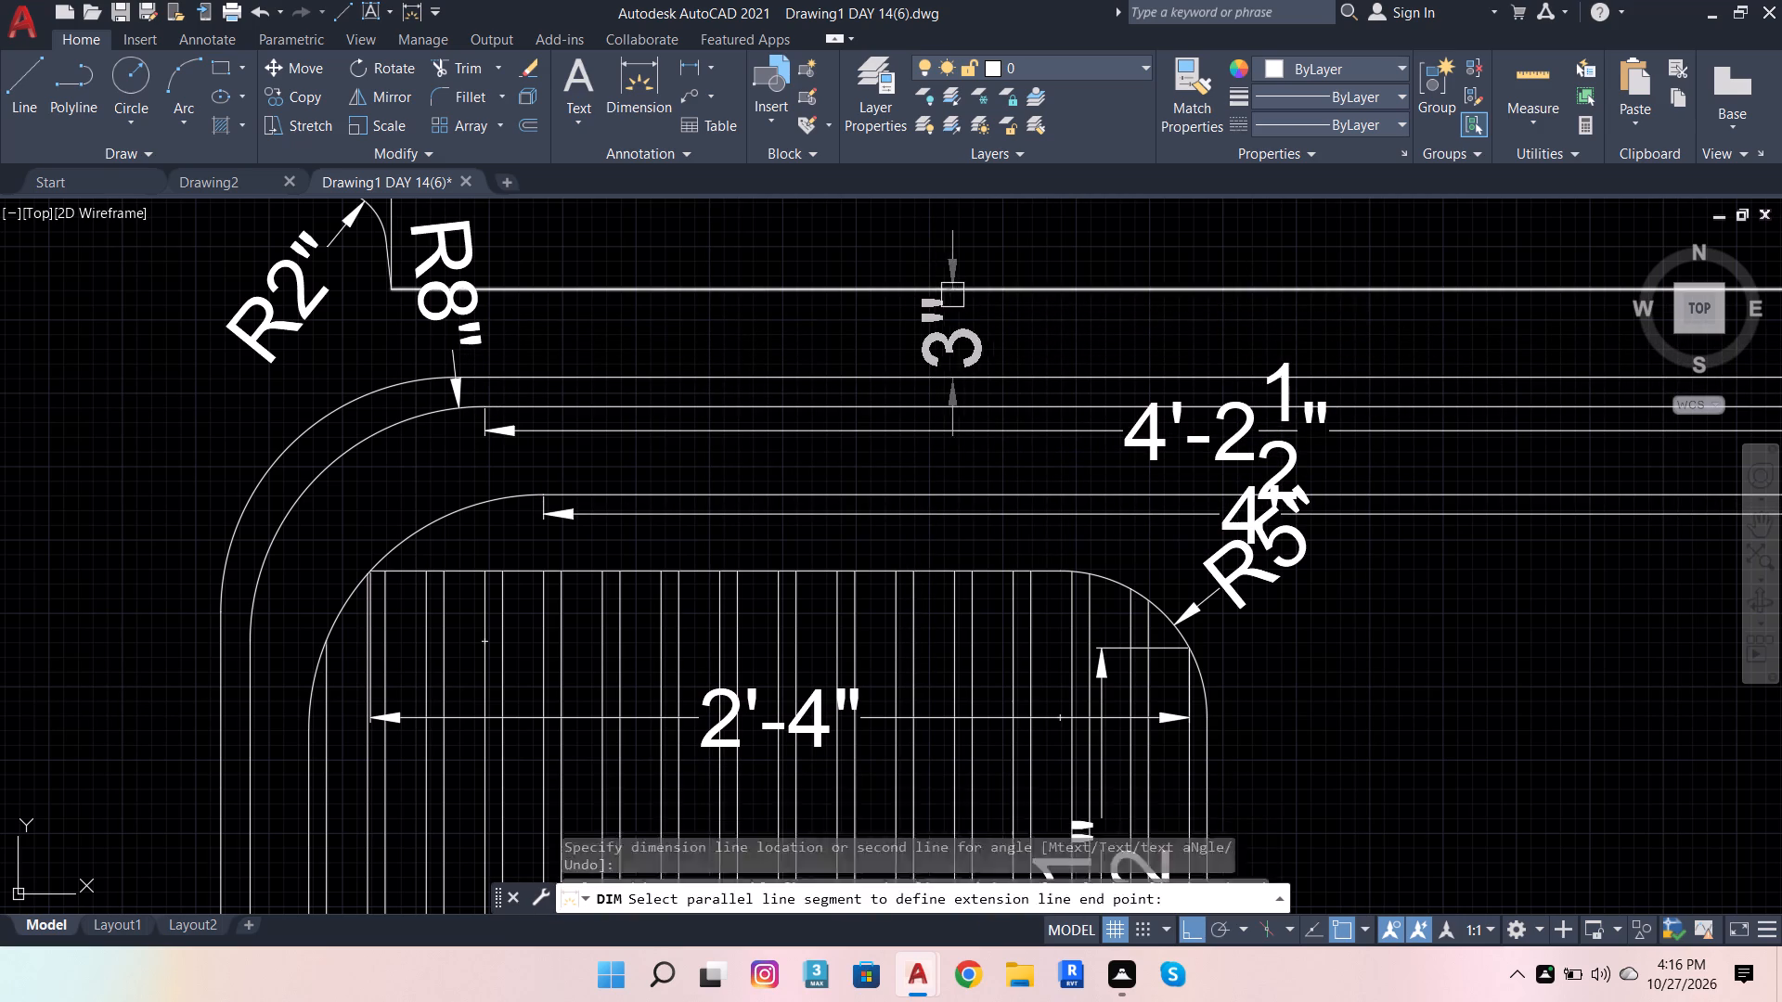
pyautogui.click(996, 242)
pyautogui.scroll(-2, 930, 397)
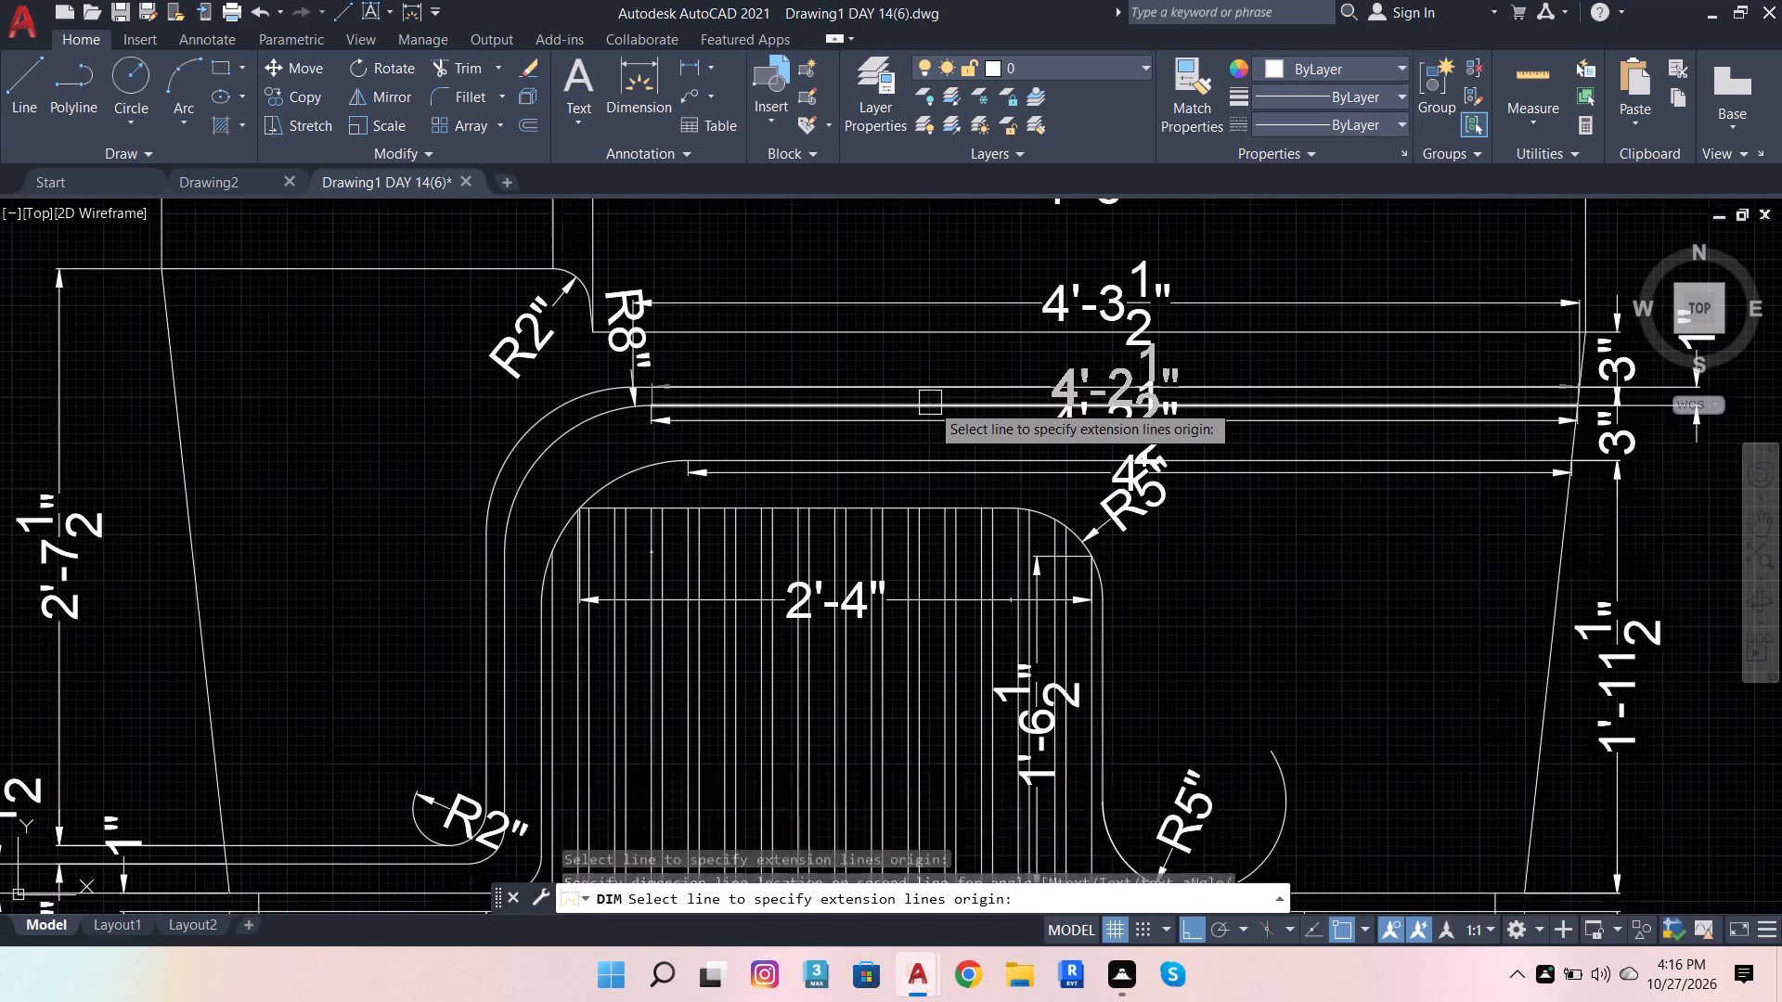
pyautogui.scroll(-3, 931, 405)
pyautogui.scroll(4, 1090, 418)
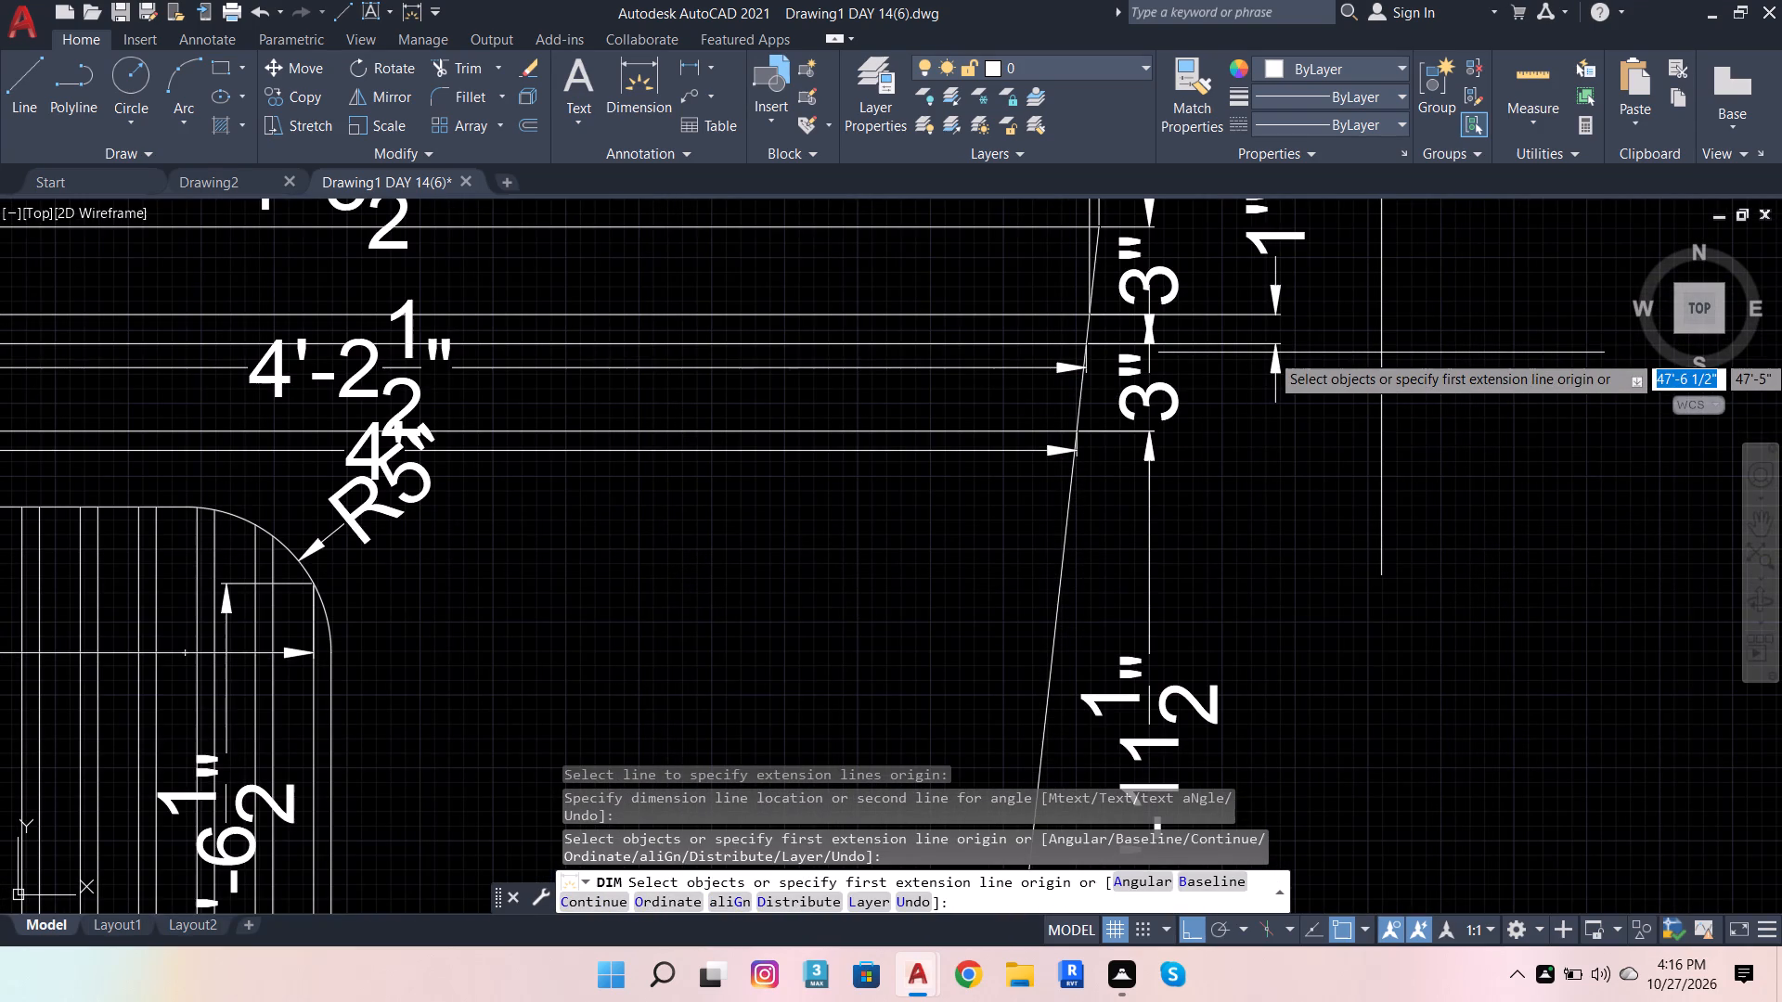
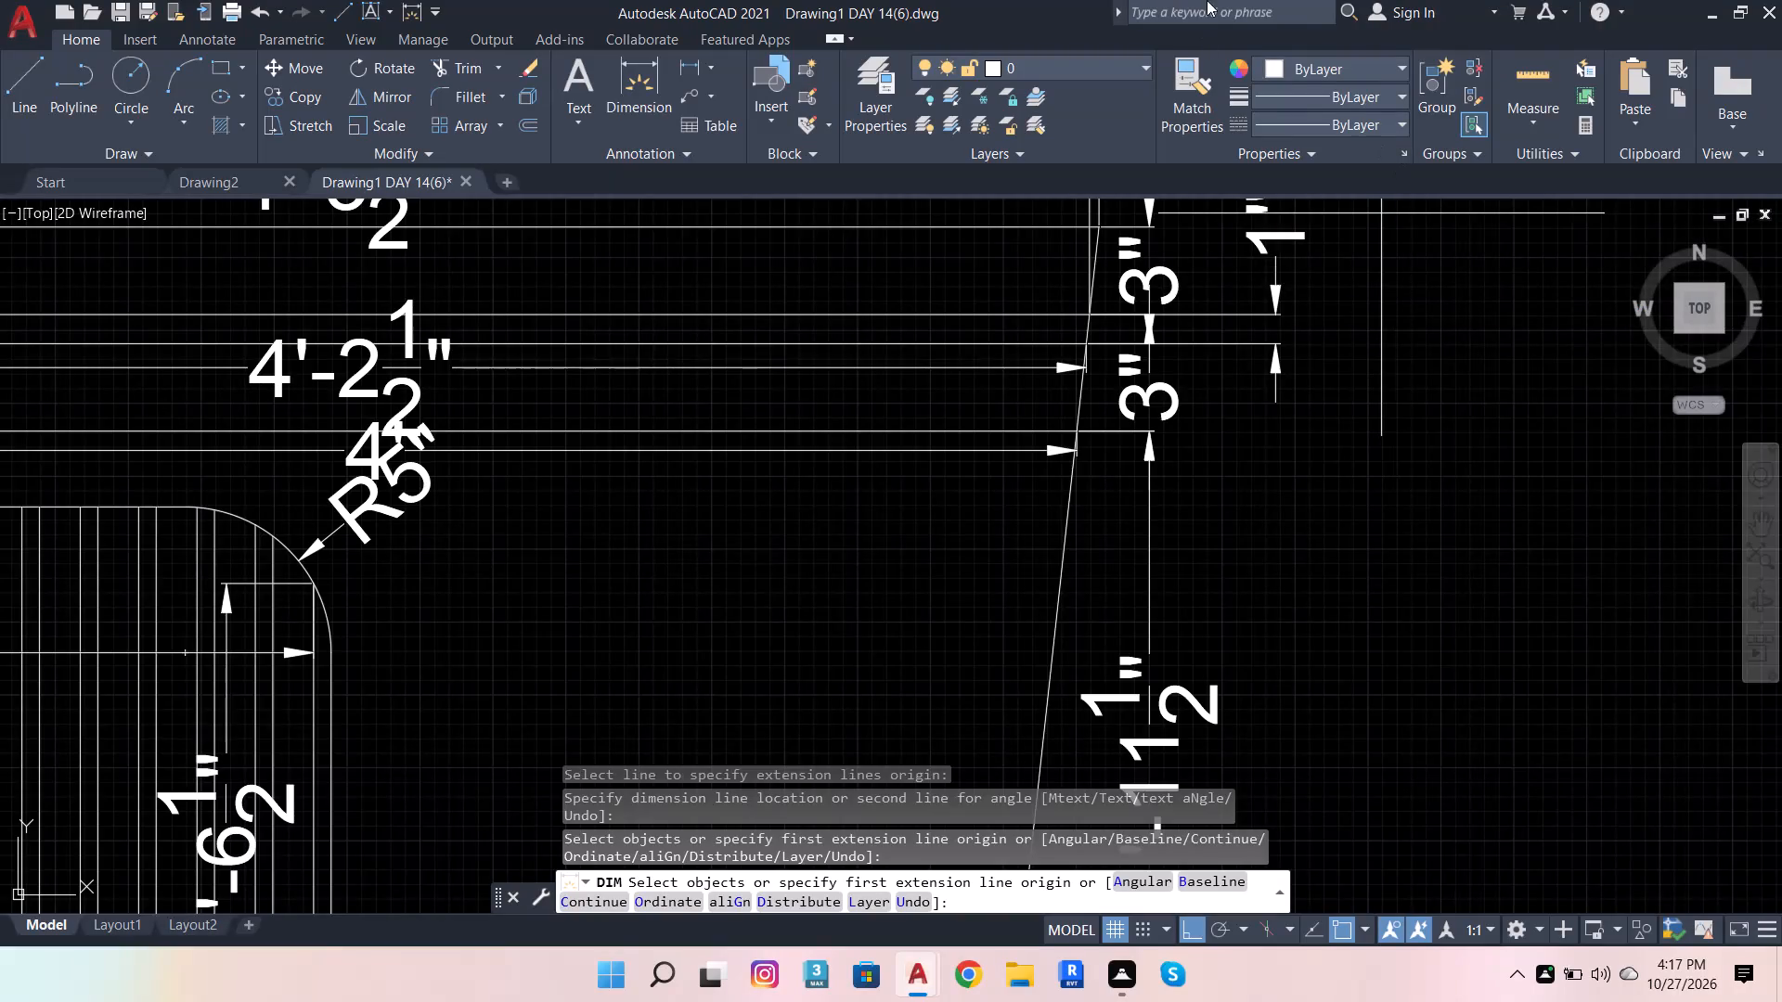
# Add a multiline text label "A" just outside the right side of the plan, beside the 2' dimension.
pyautogui.scroll(-5, 1654, 466)
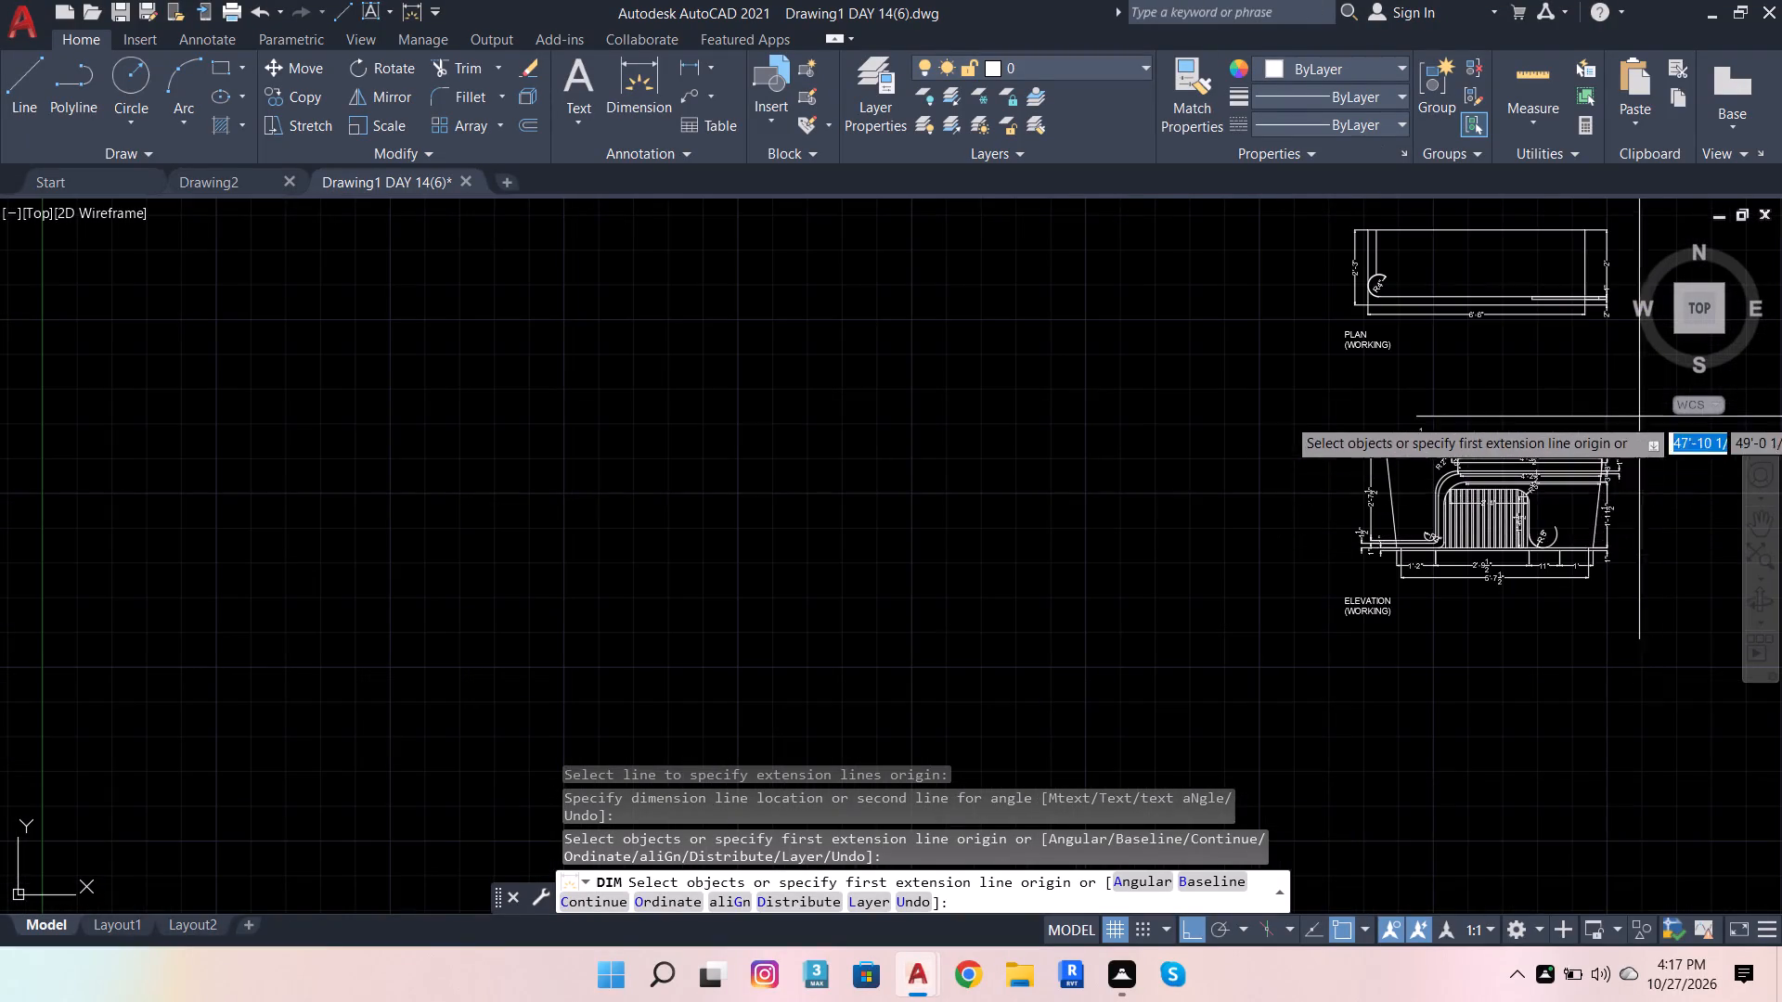
pyautogui.scroll(-3, 1082, 392)
pyautogui.scroll(2, 1229, 380)
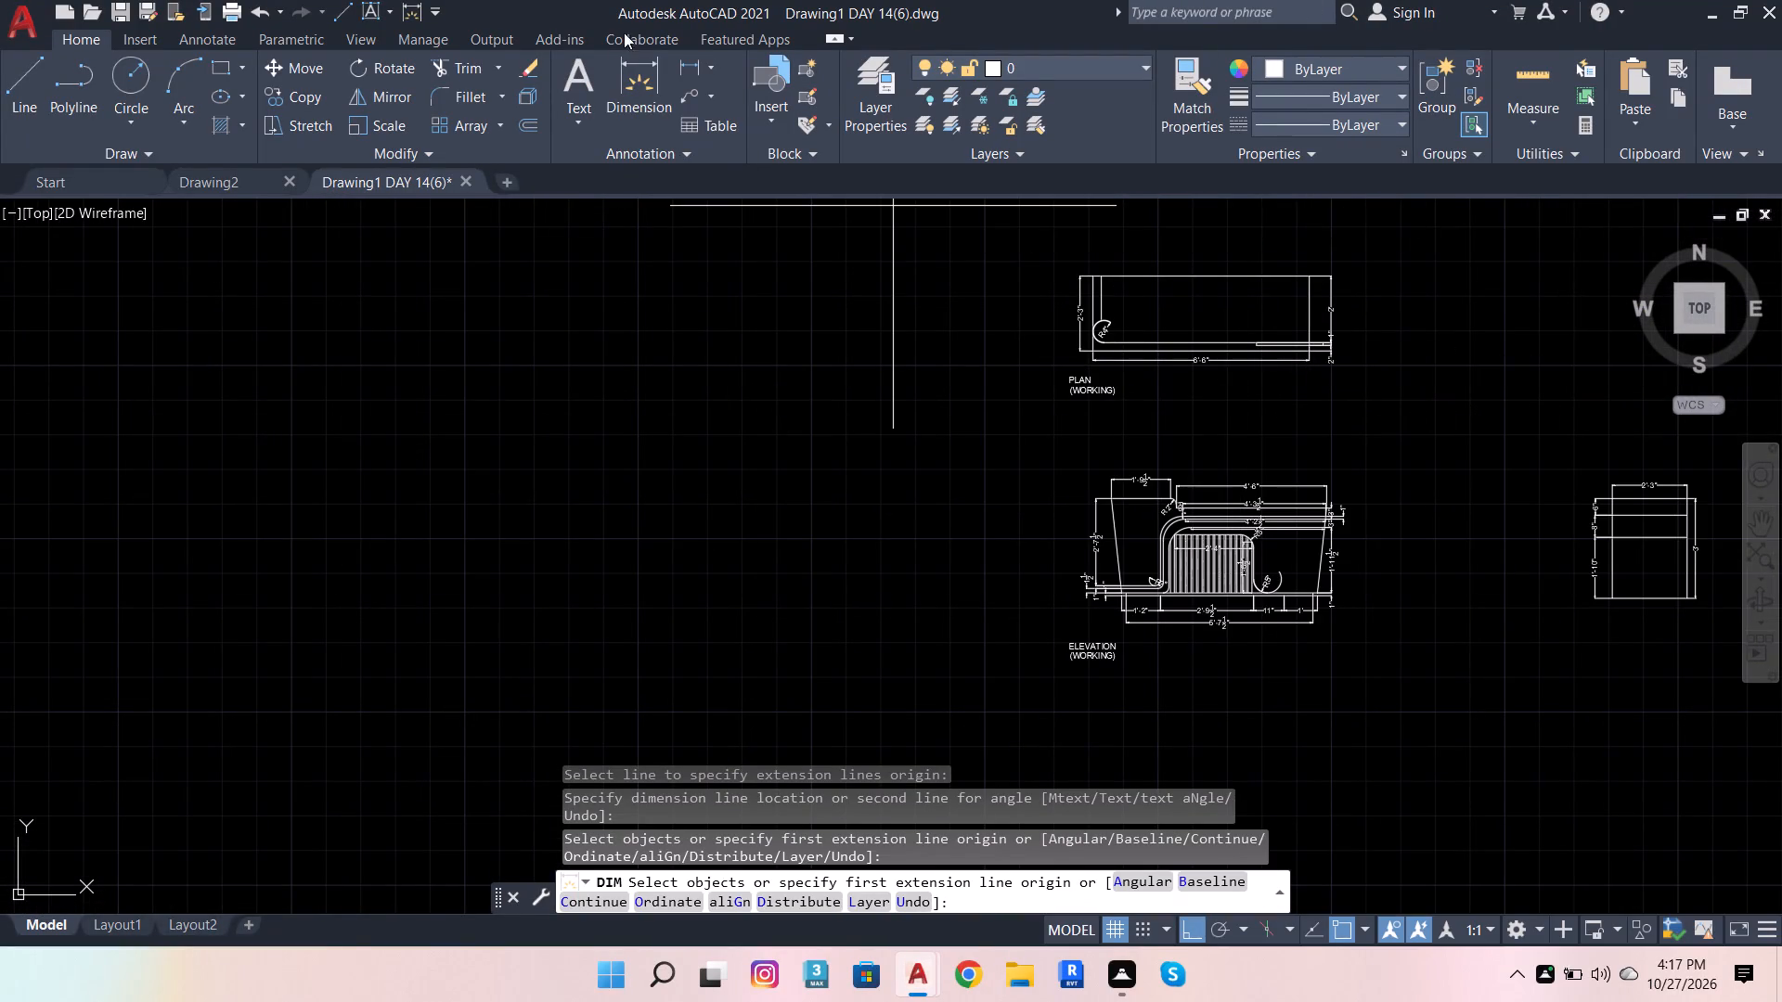
pyautogui.click(598, 80)
pyautogui.scroll(-2, 966, 352)
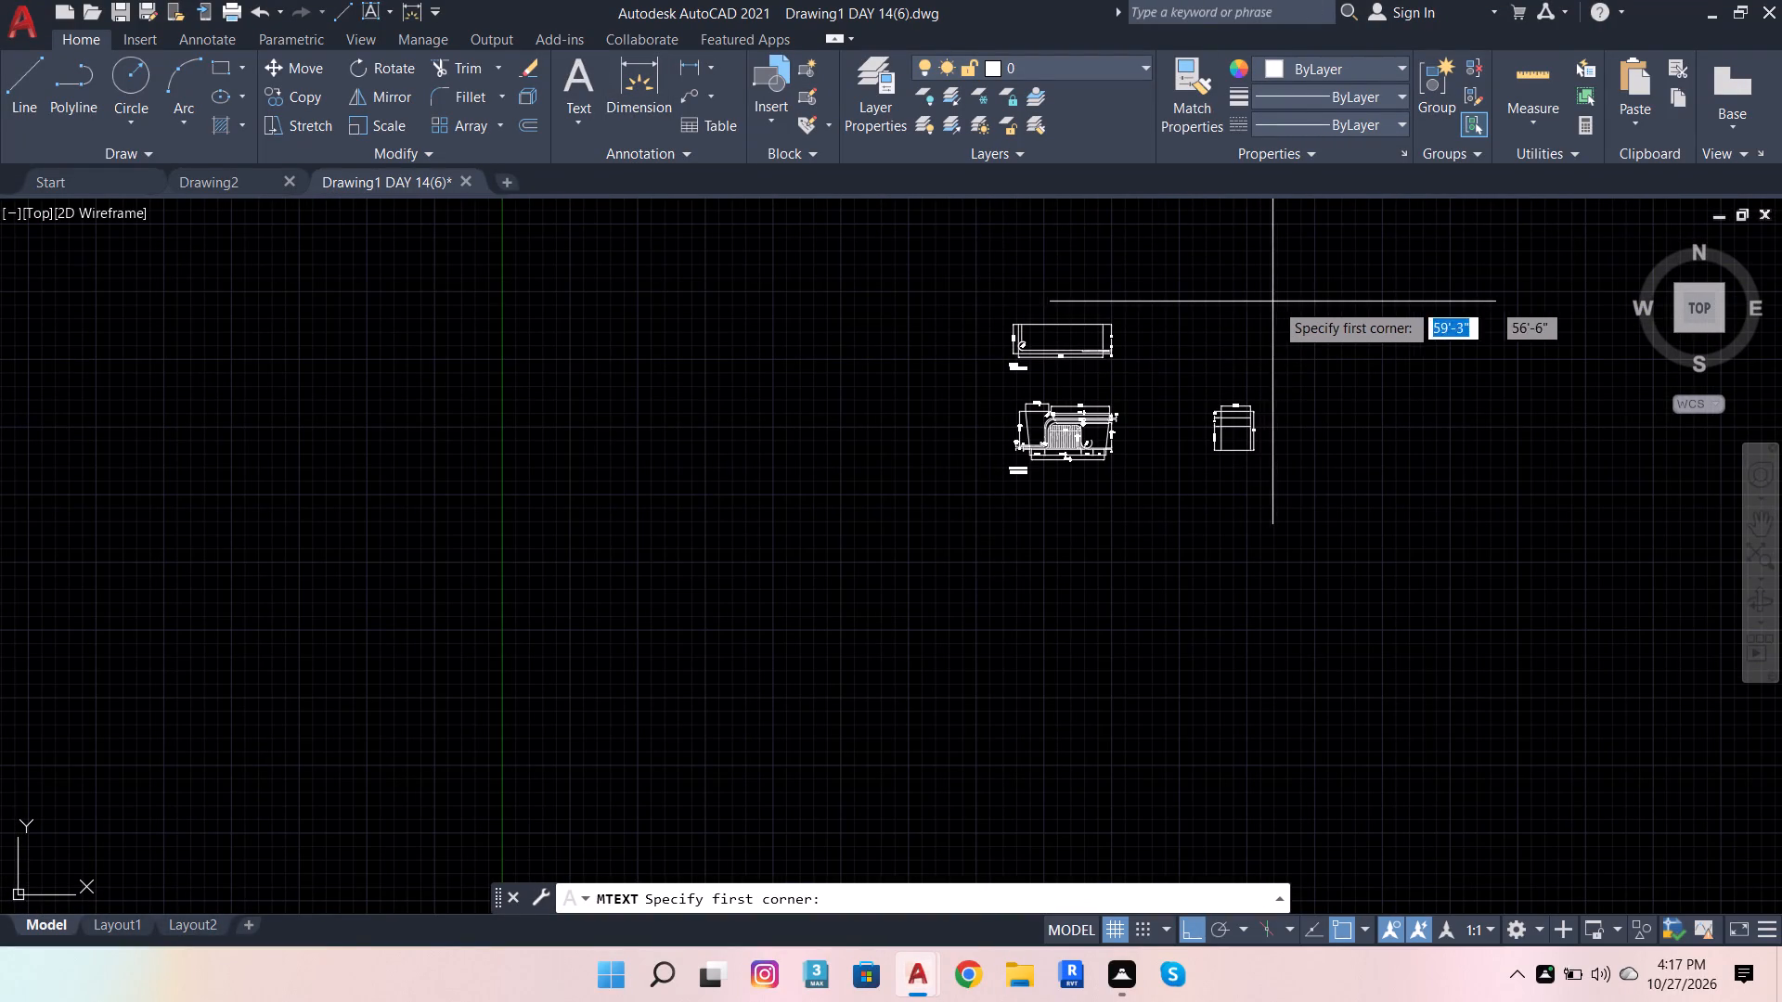
pyautogui.scroll(4, 1122, 311)
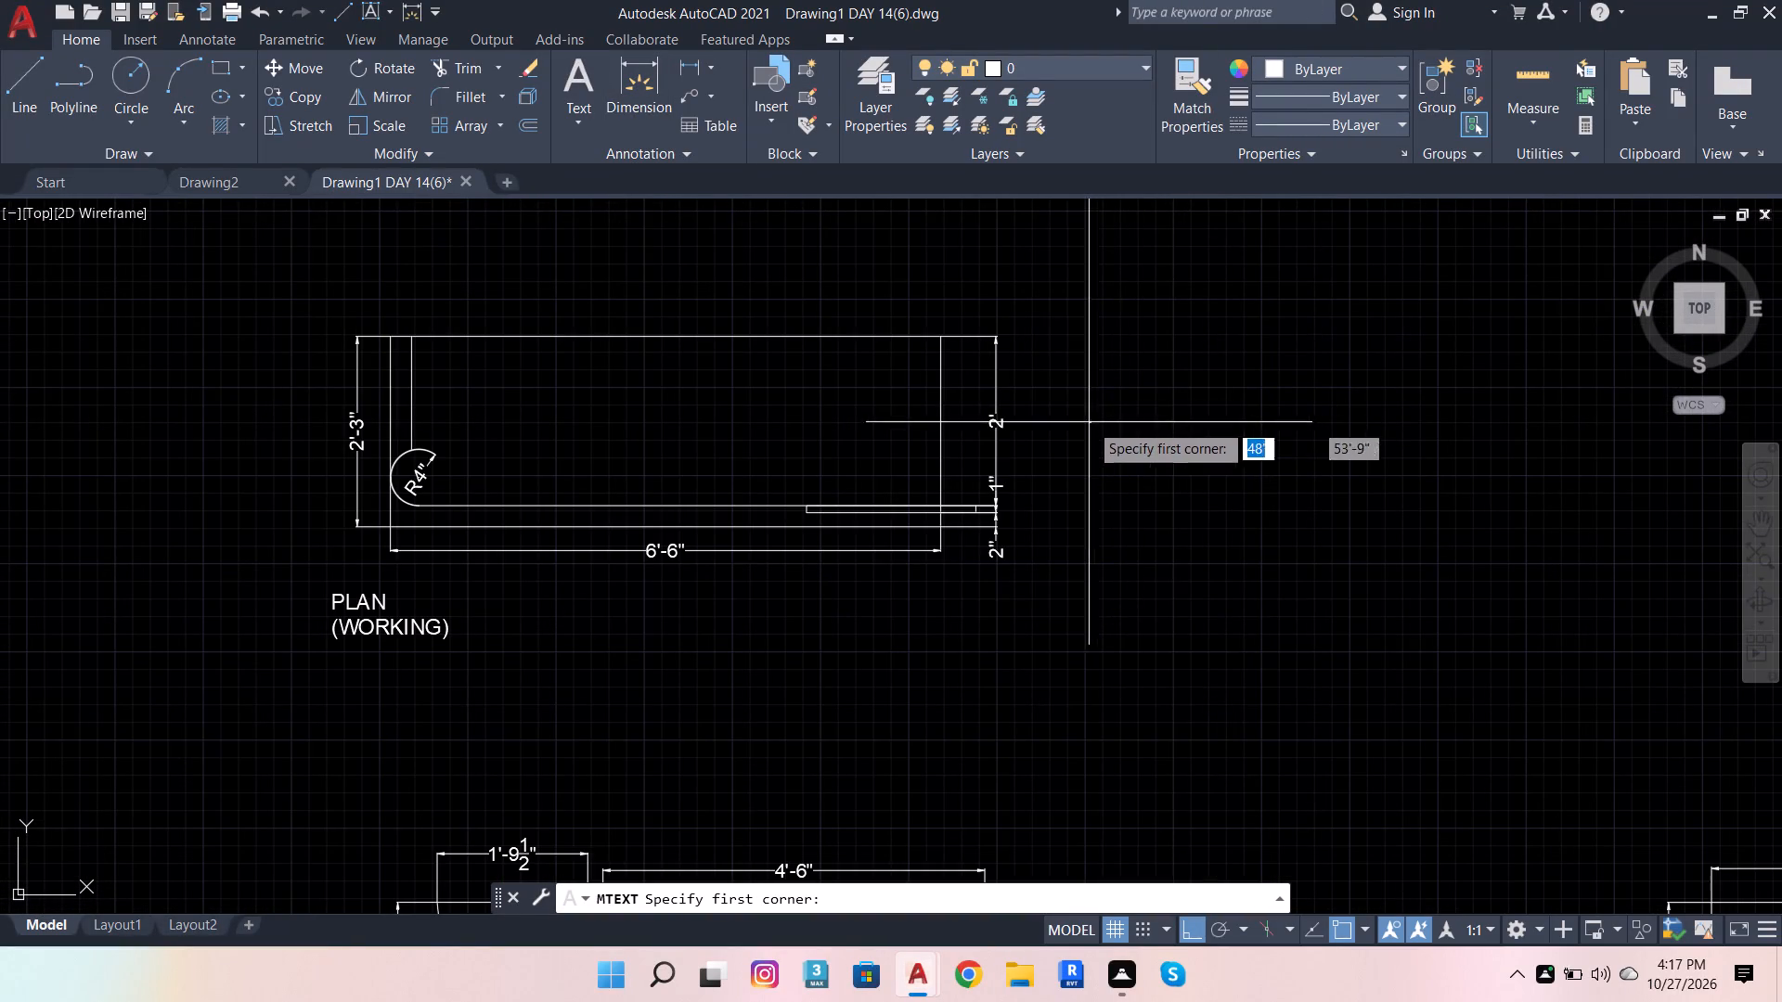
pyautogui.click(1047, 403)
pyautogui.click(1099, 432)
pyautogui.scroll(4, 1066, 415)
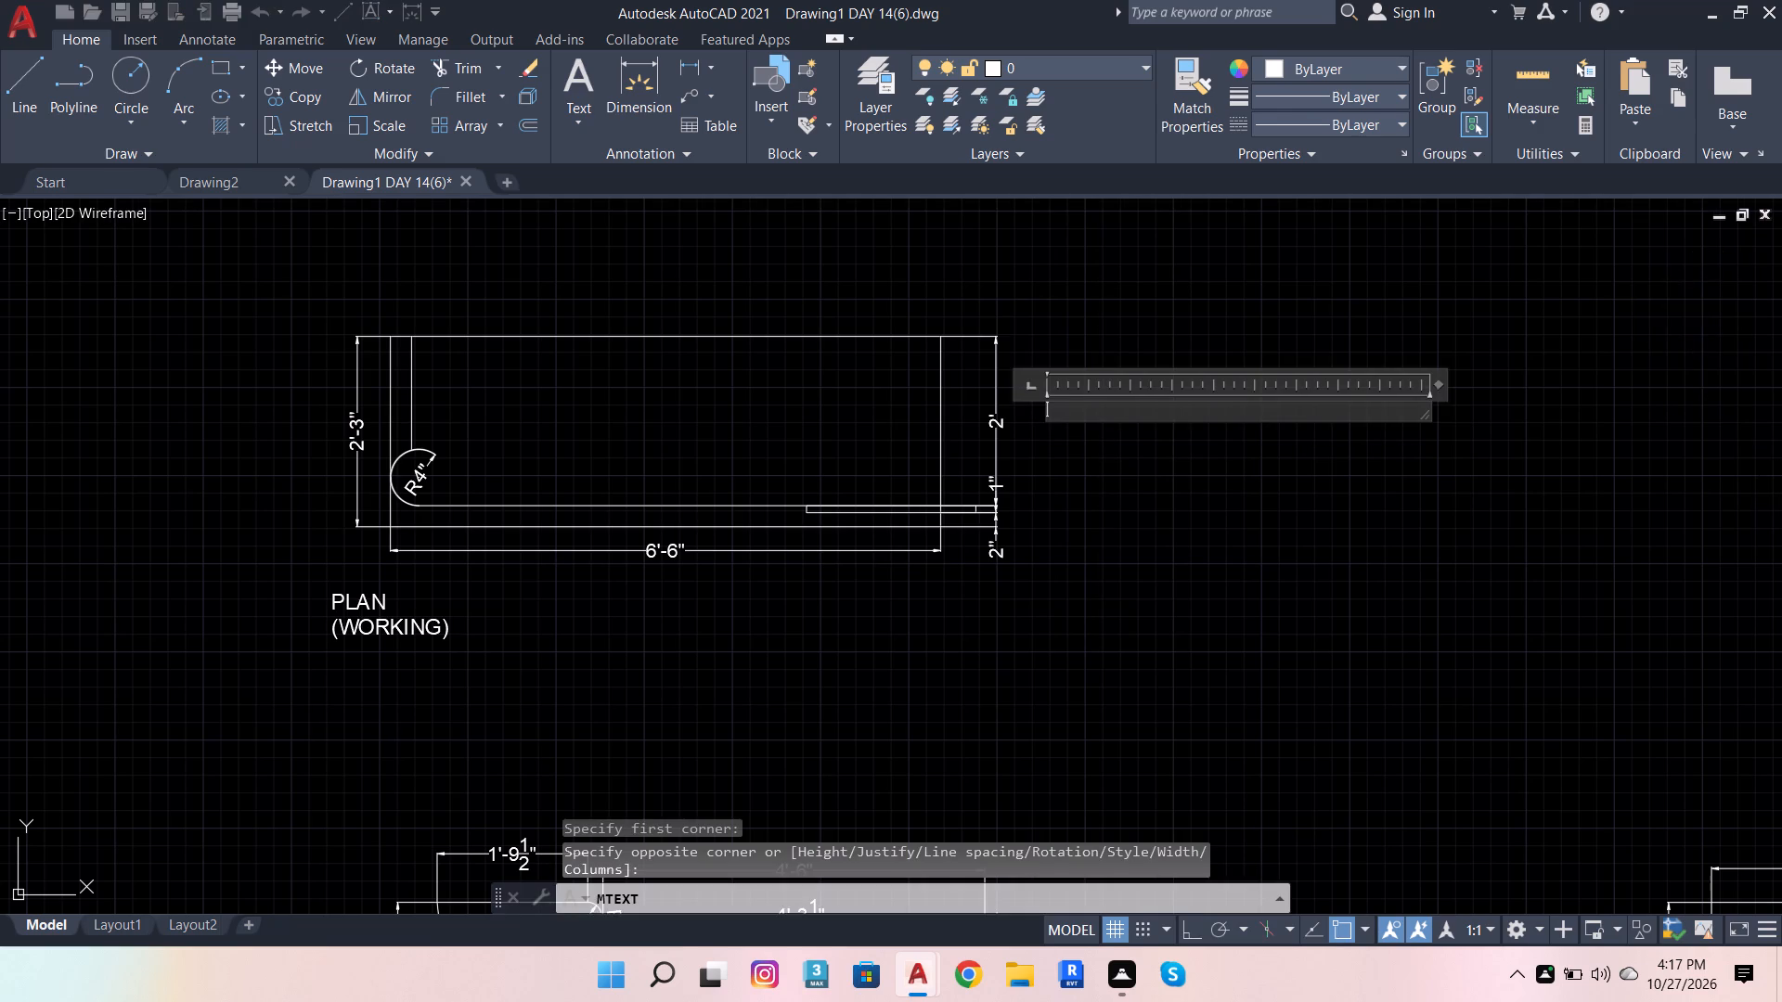
pyautogui.scroll(3, 1067, 407)
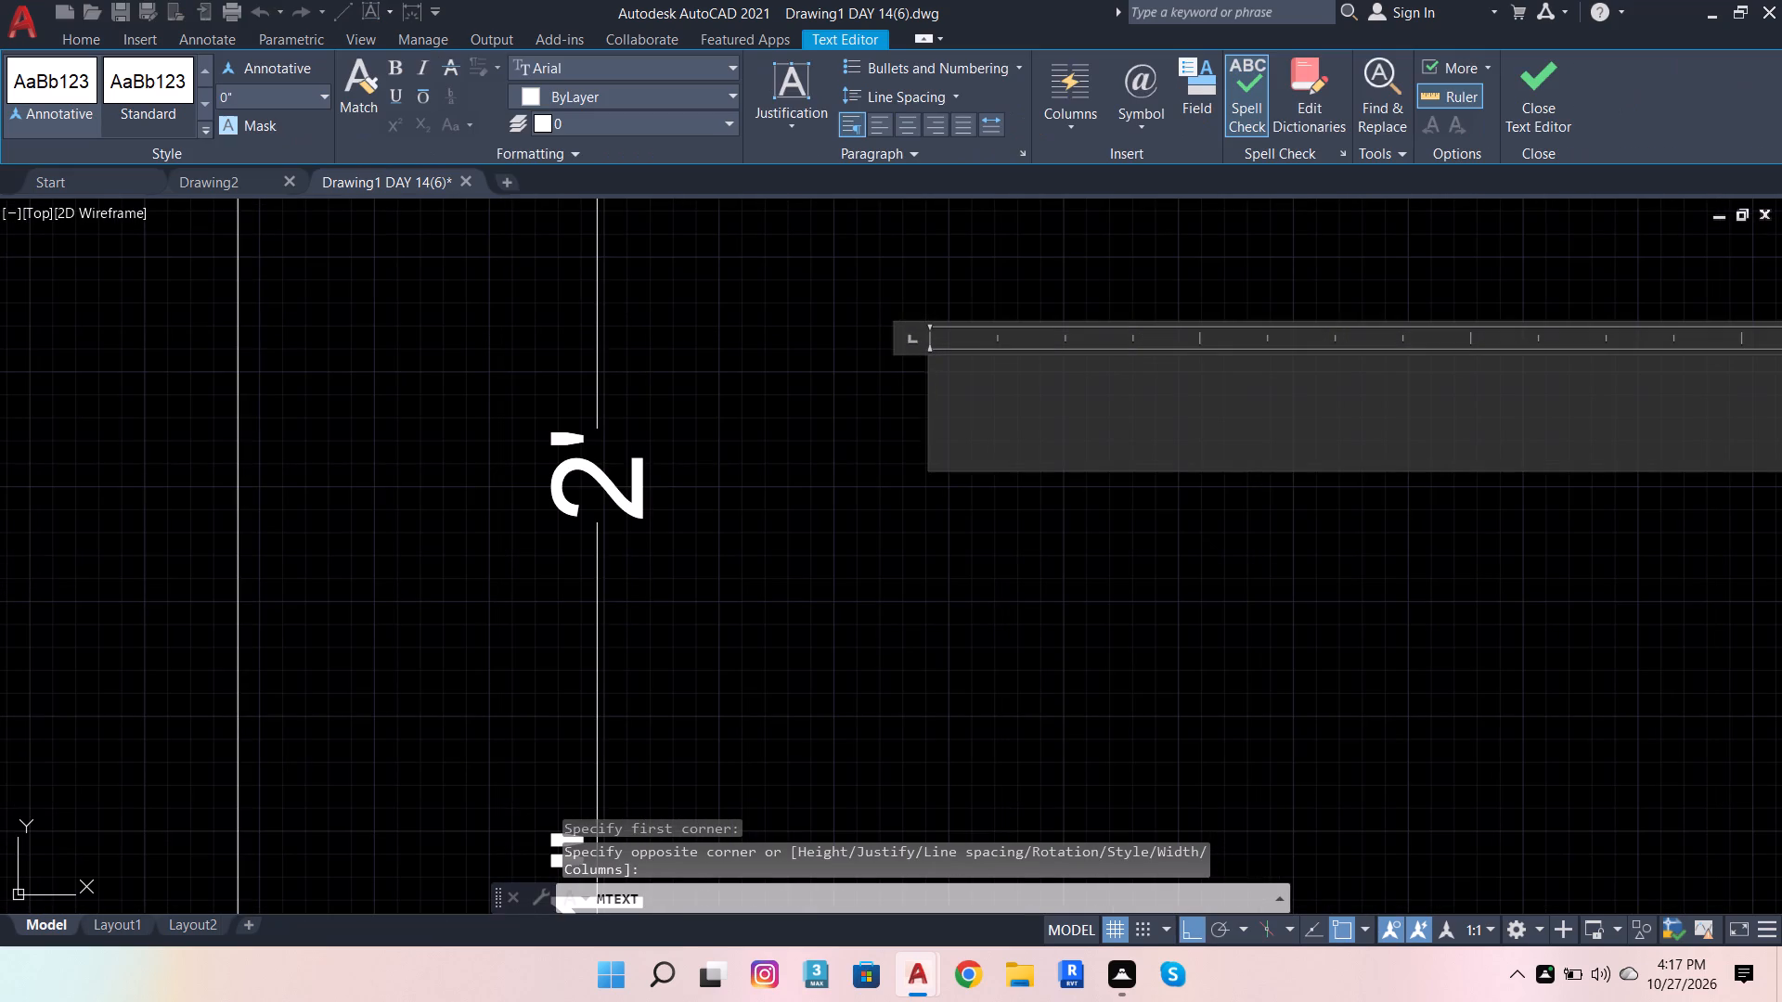
pyautogui.press('a')
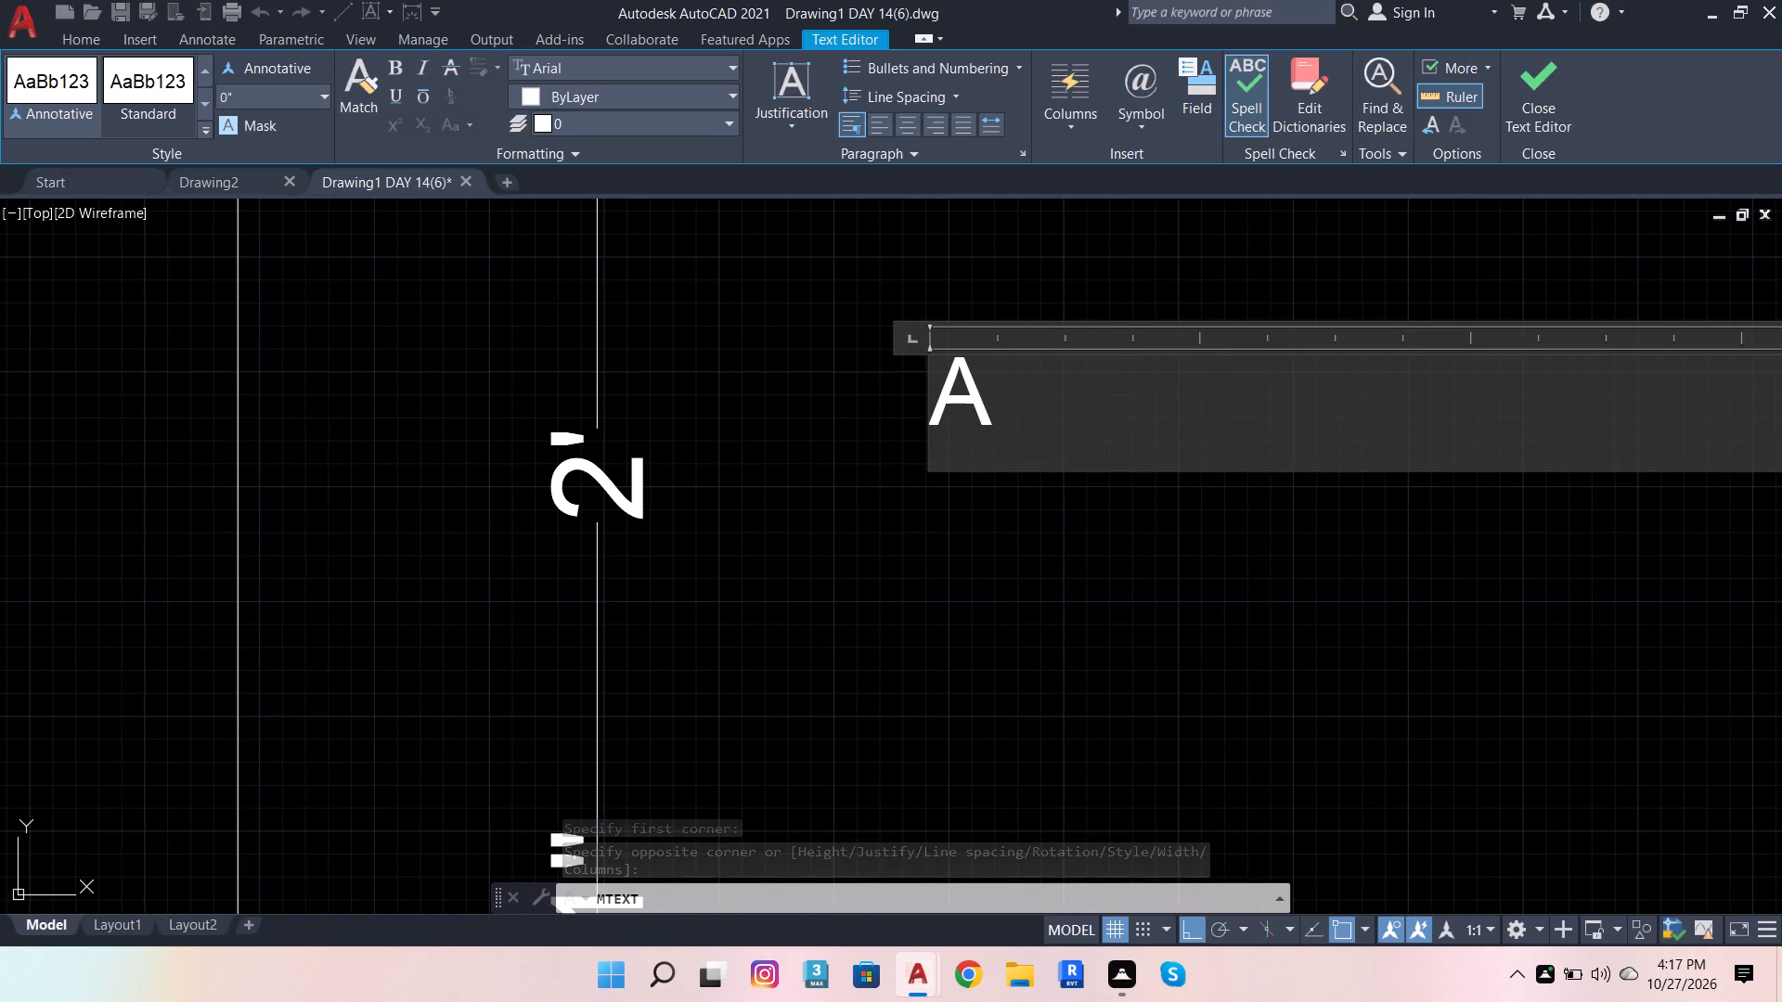
pyautogui.click(1061, 614)
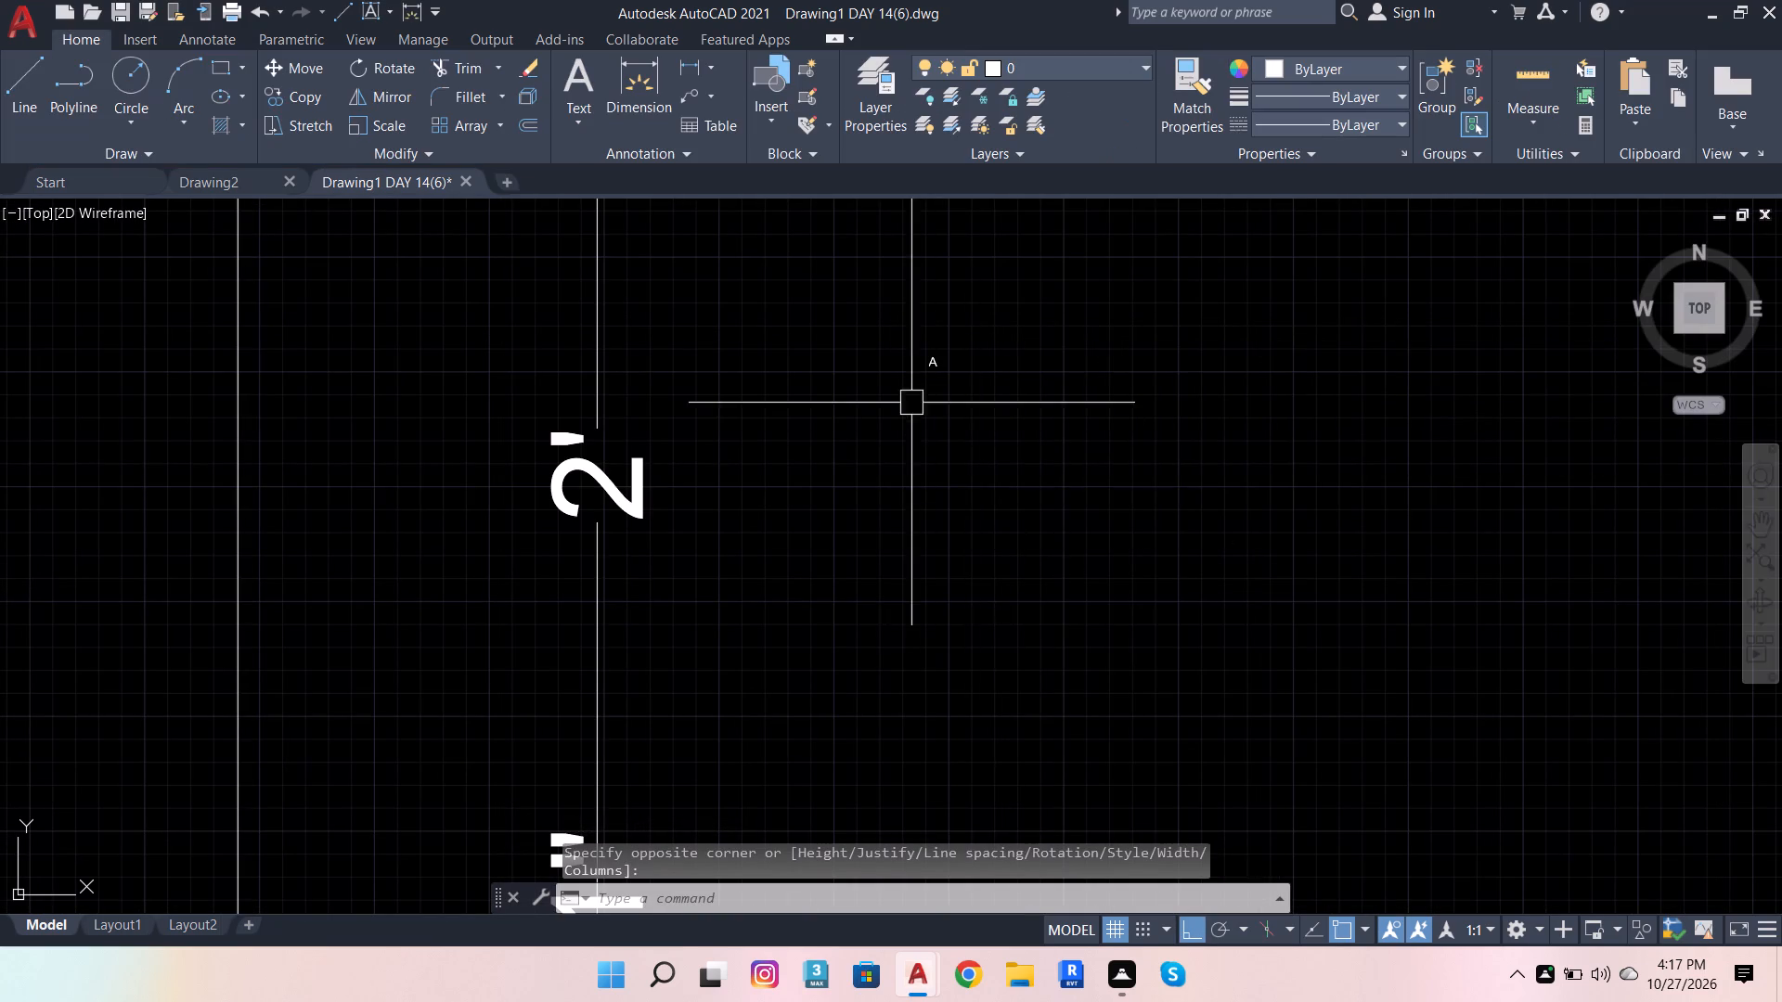
# Scale up the new letter A beside the plan from its lower-left corner to a text height of about 3 1/2".
pyautogui.scroll(3, 940, 353)
pyautogui.click(900, 387)
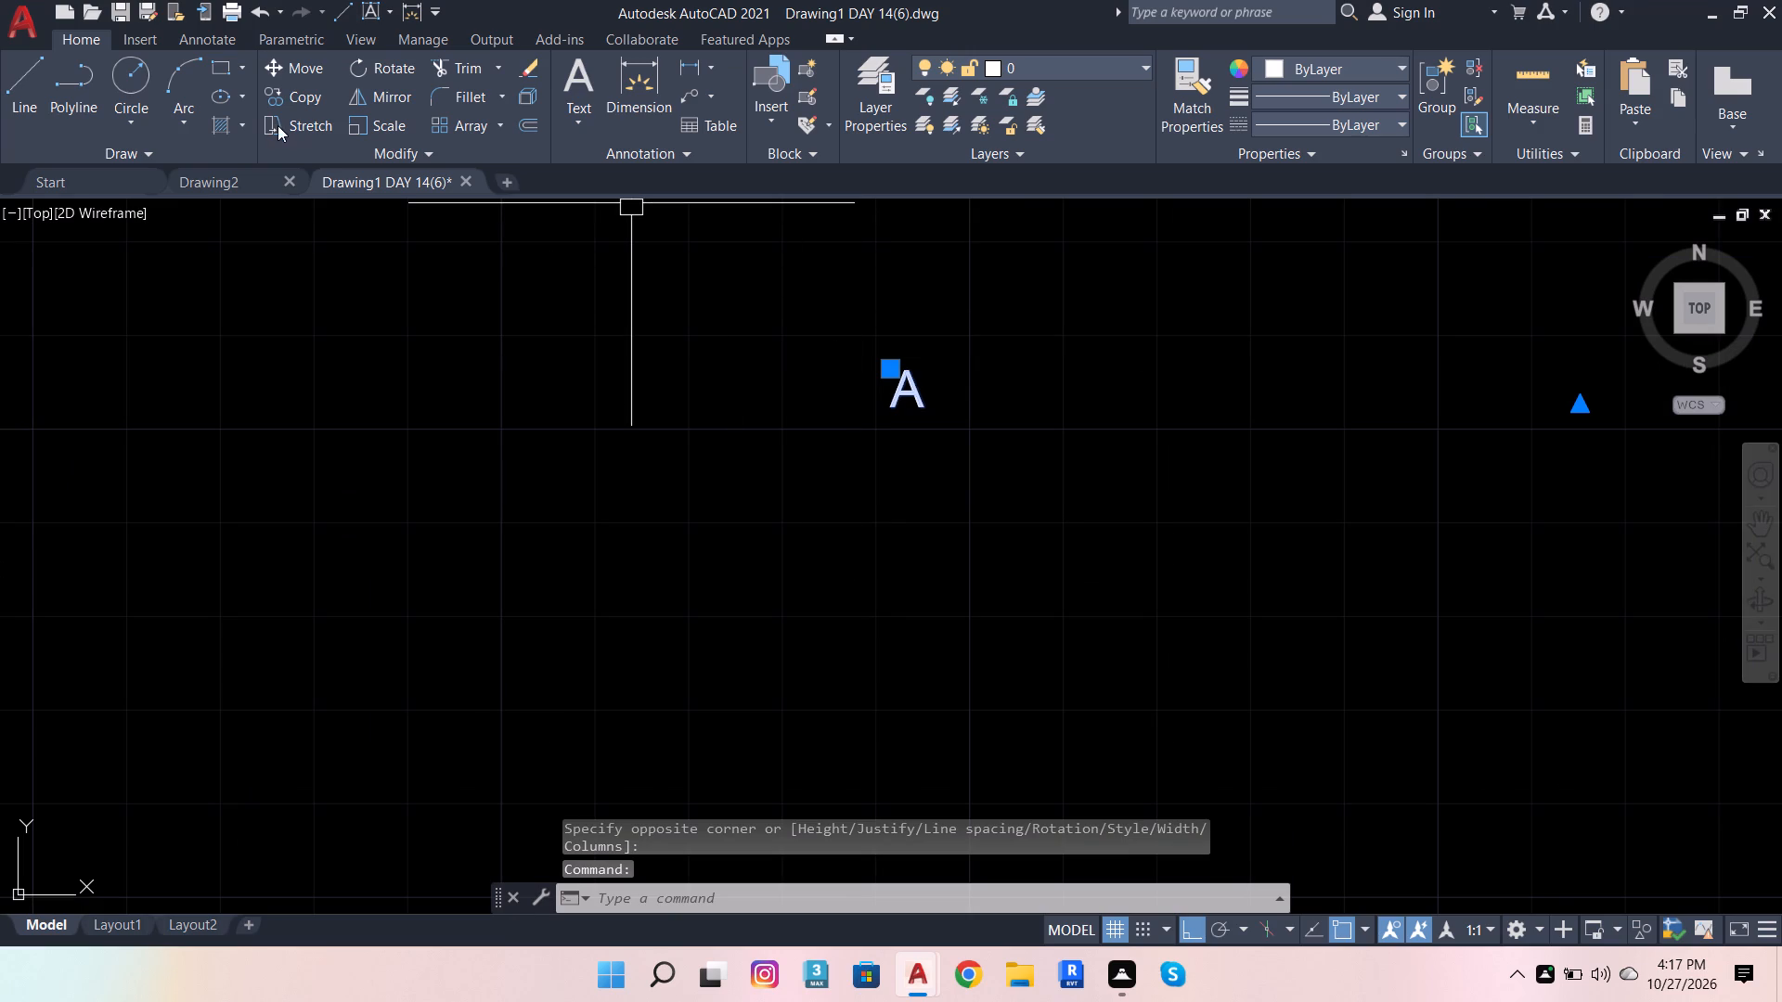
pyautogui.click(392, 127)
pyautogui.click(883, 420)
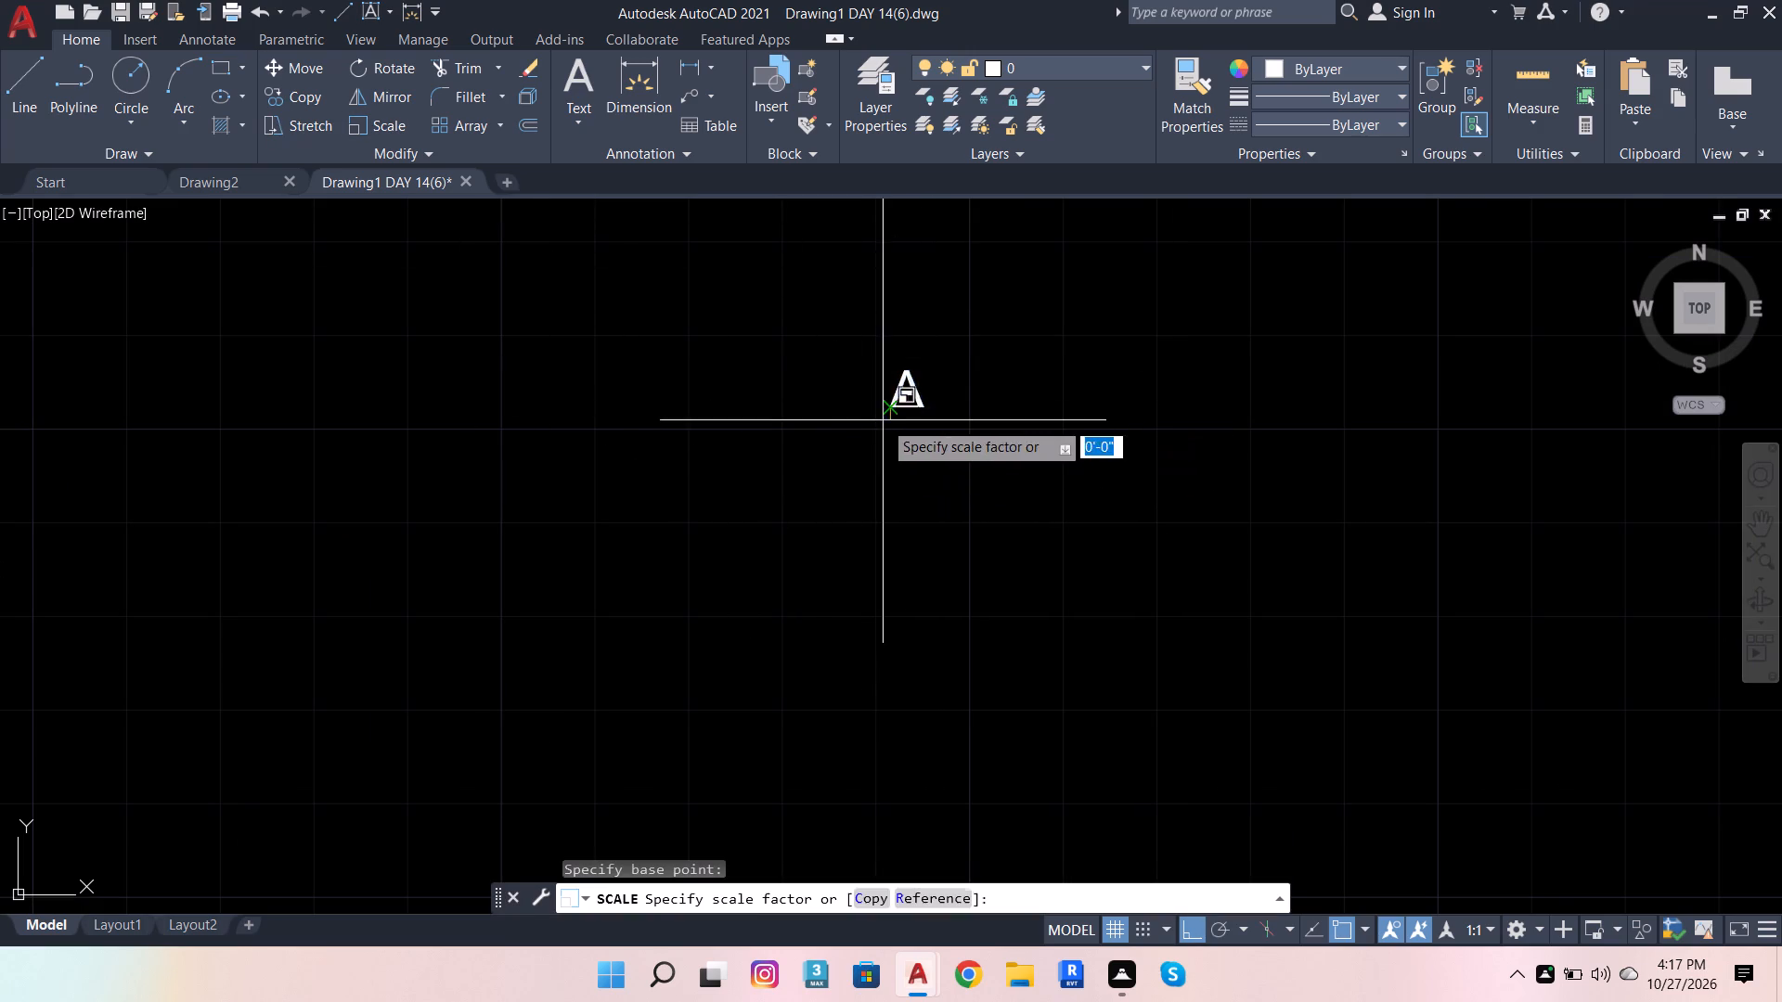
pyautogui.scroll(-4, 914, 497)
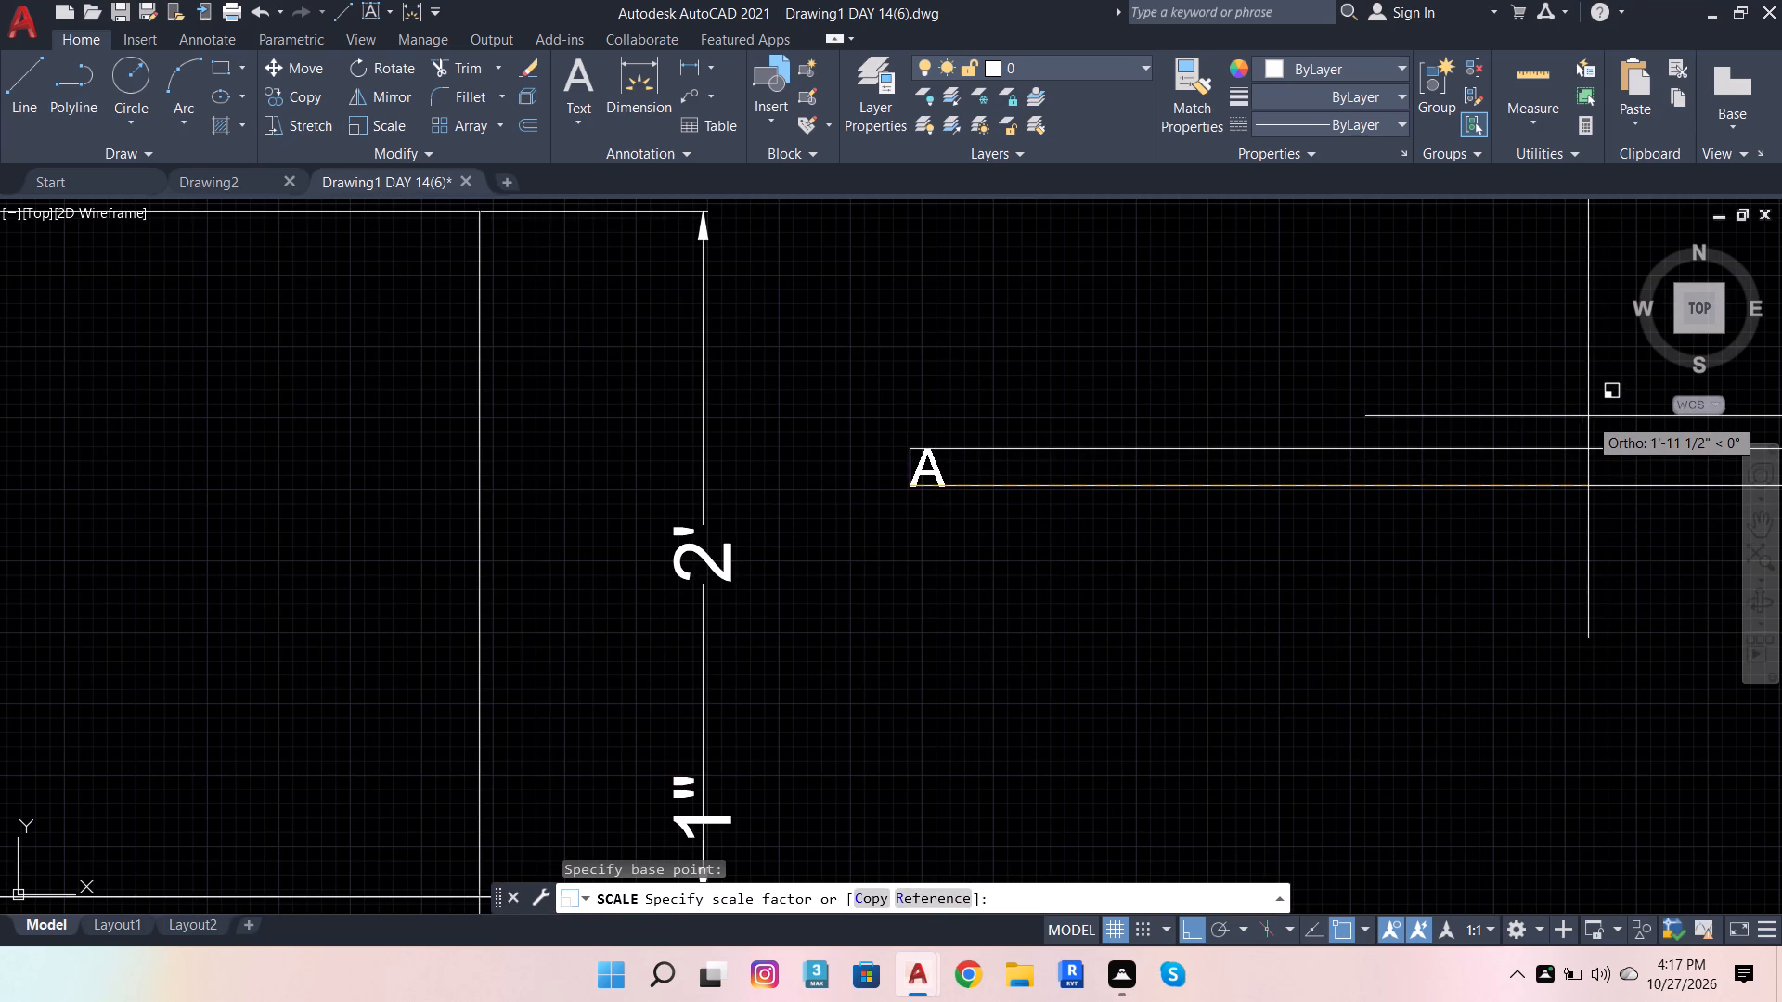
pyautogui.scroll(-3, 1570, 416)
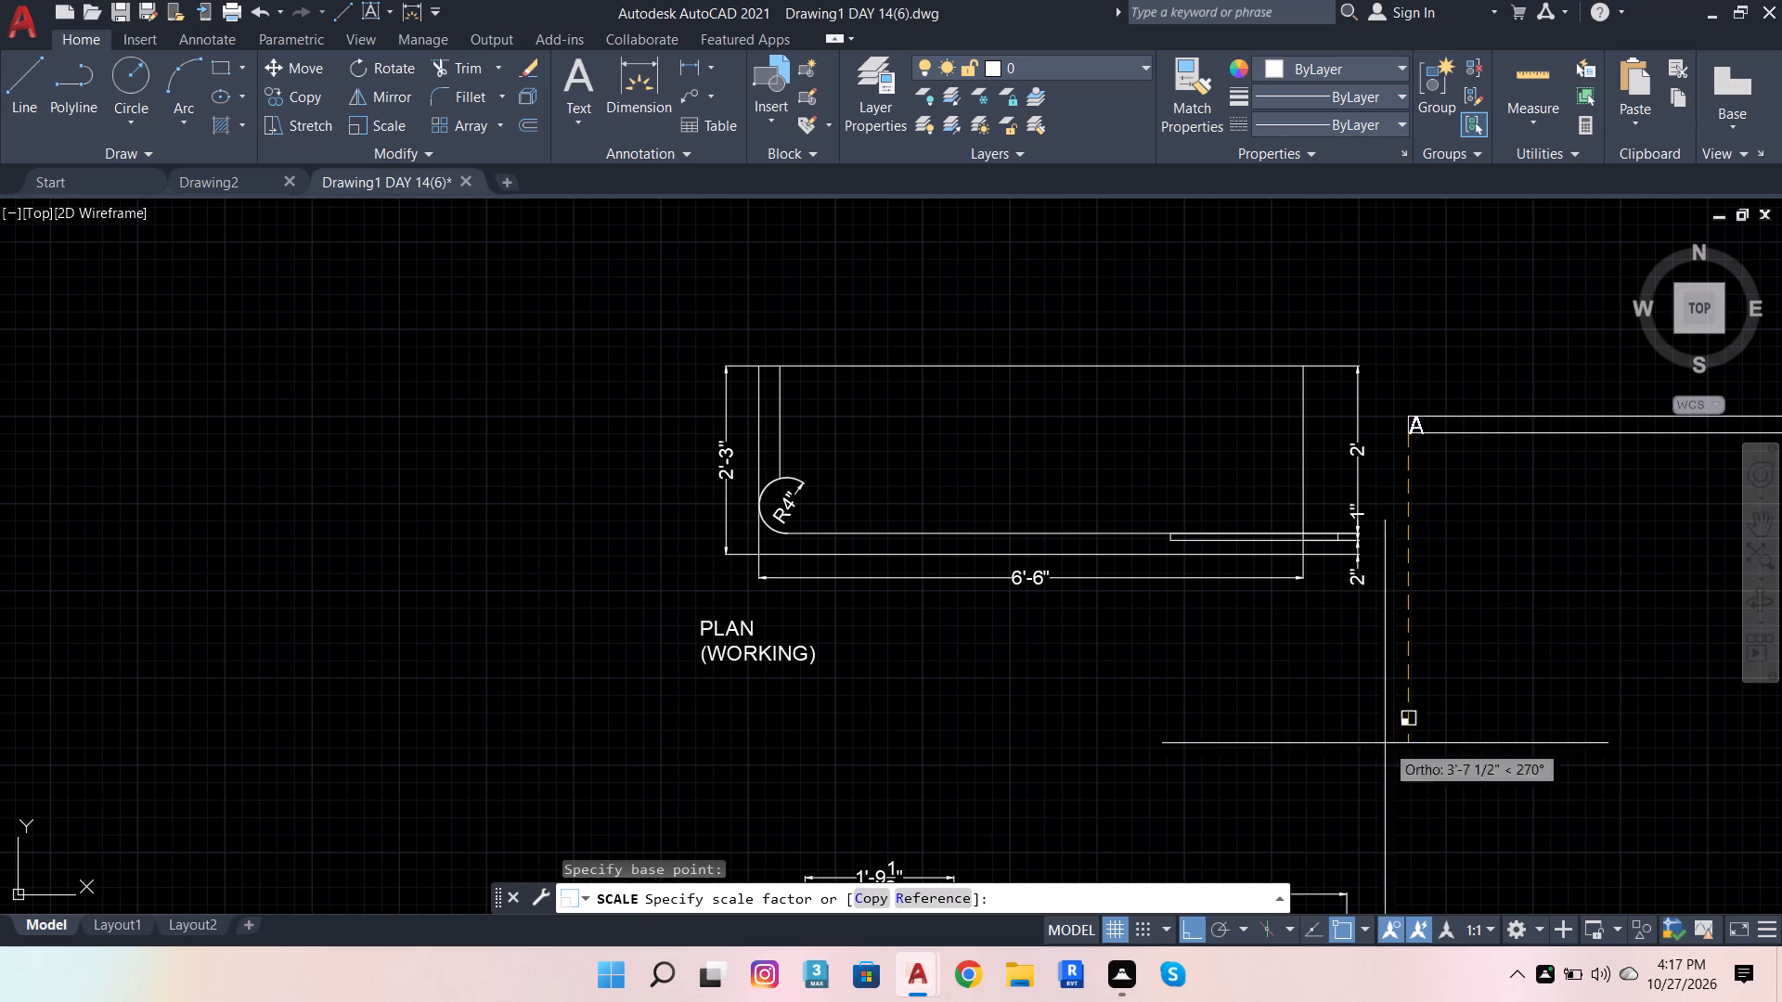
pyautogui.click(1303, 885)
pyautogui.scroll(3, 1433, 412)
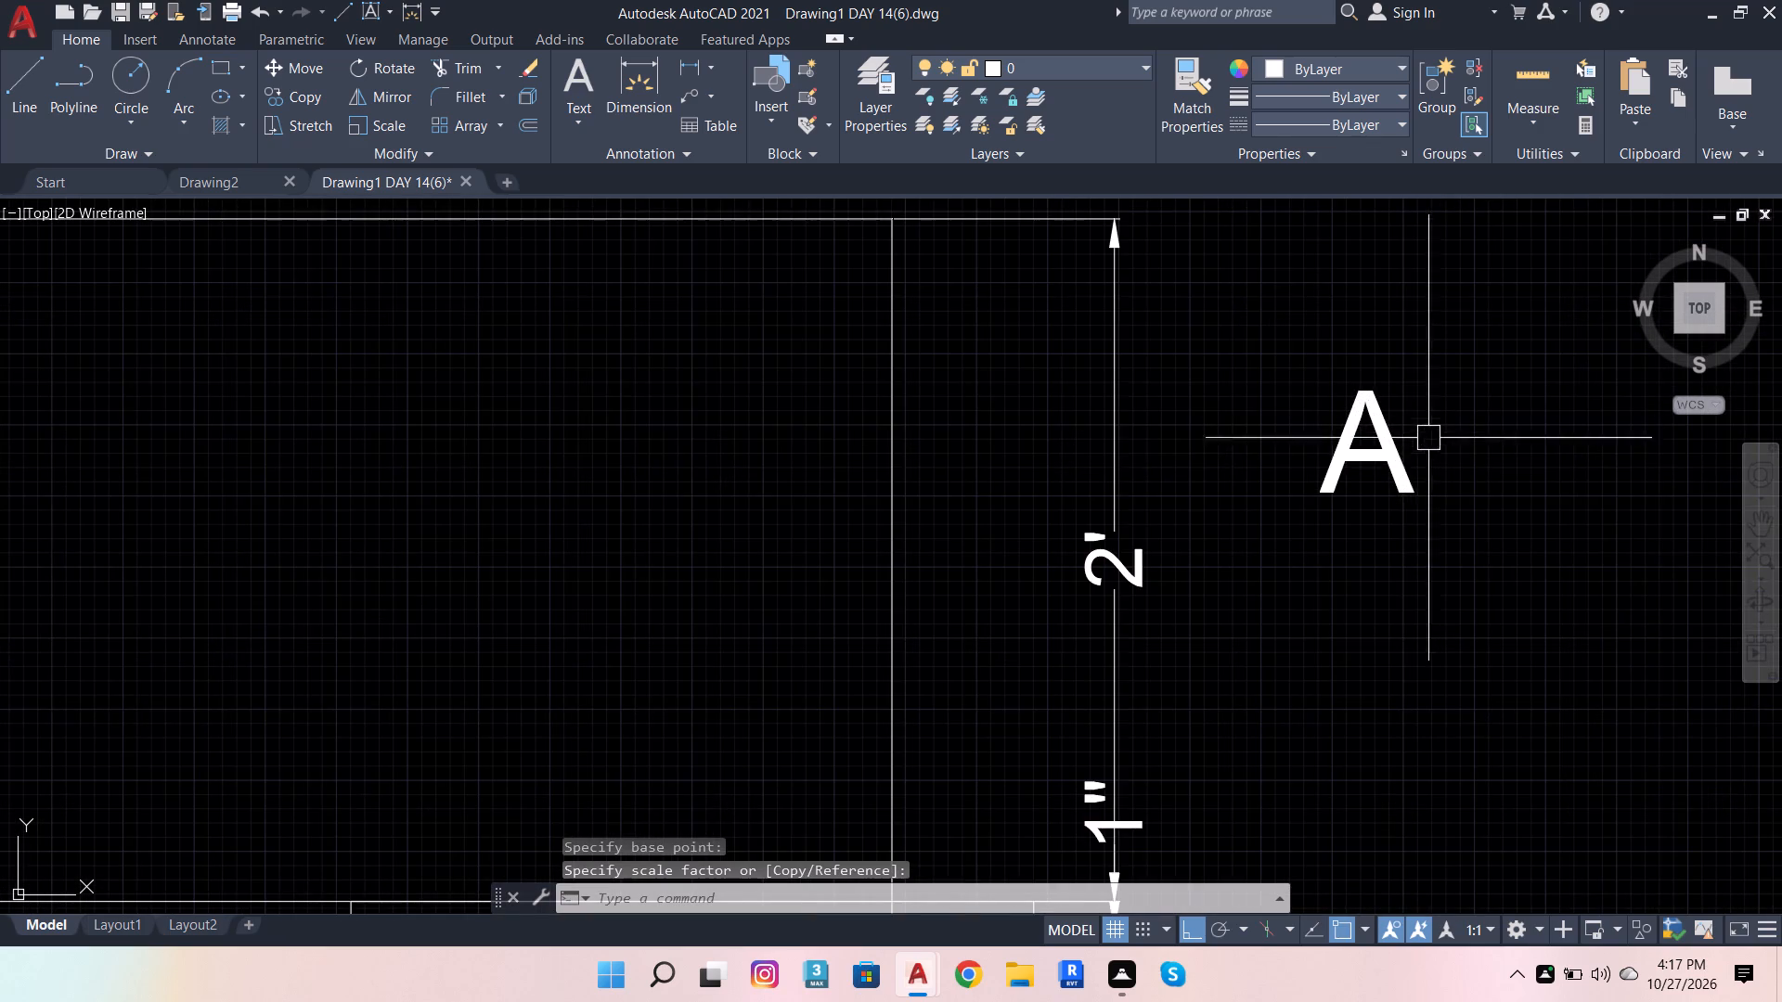
# With Ortho off, copy the letter A to three spots around the plan: below it, left of it and above it.
pyautogui.click(1408, 449)
pyautogui.click(276, 91)
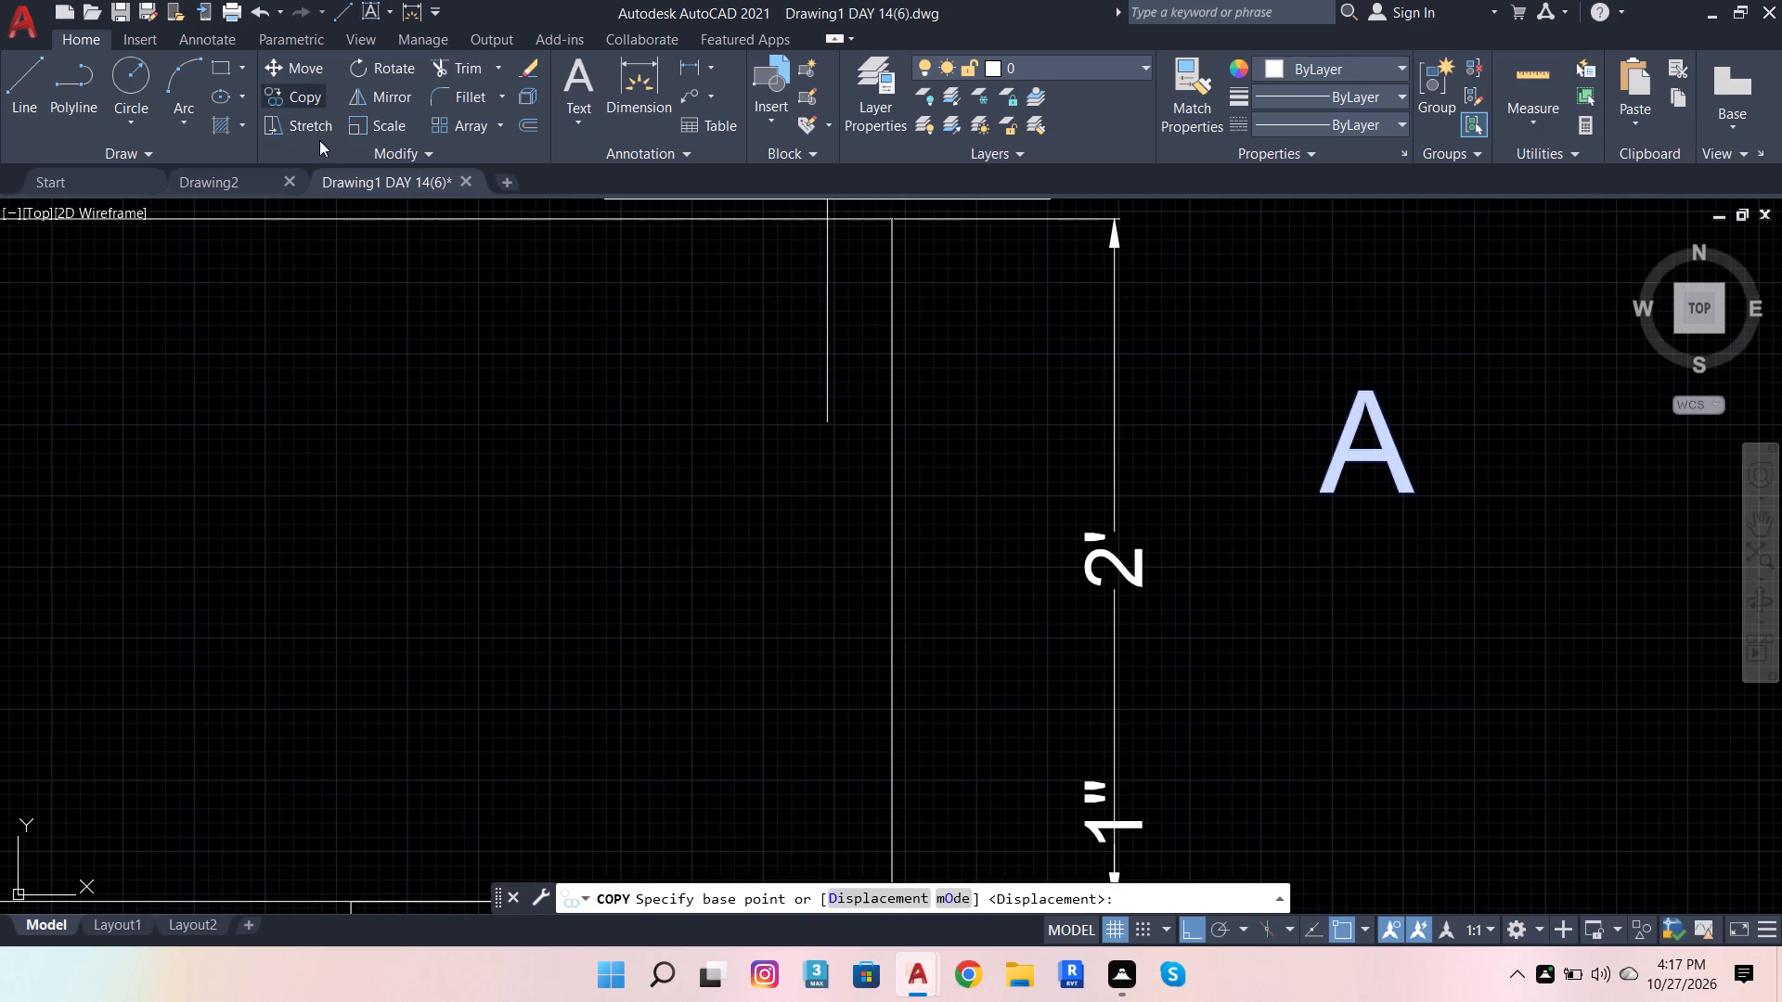
pyautogui.click(1174, 938)
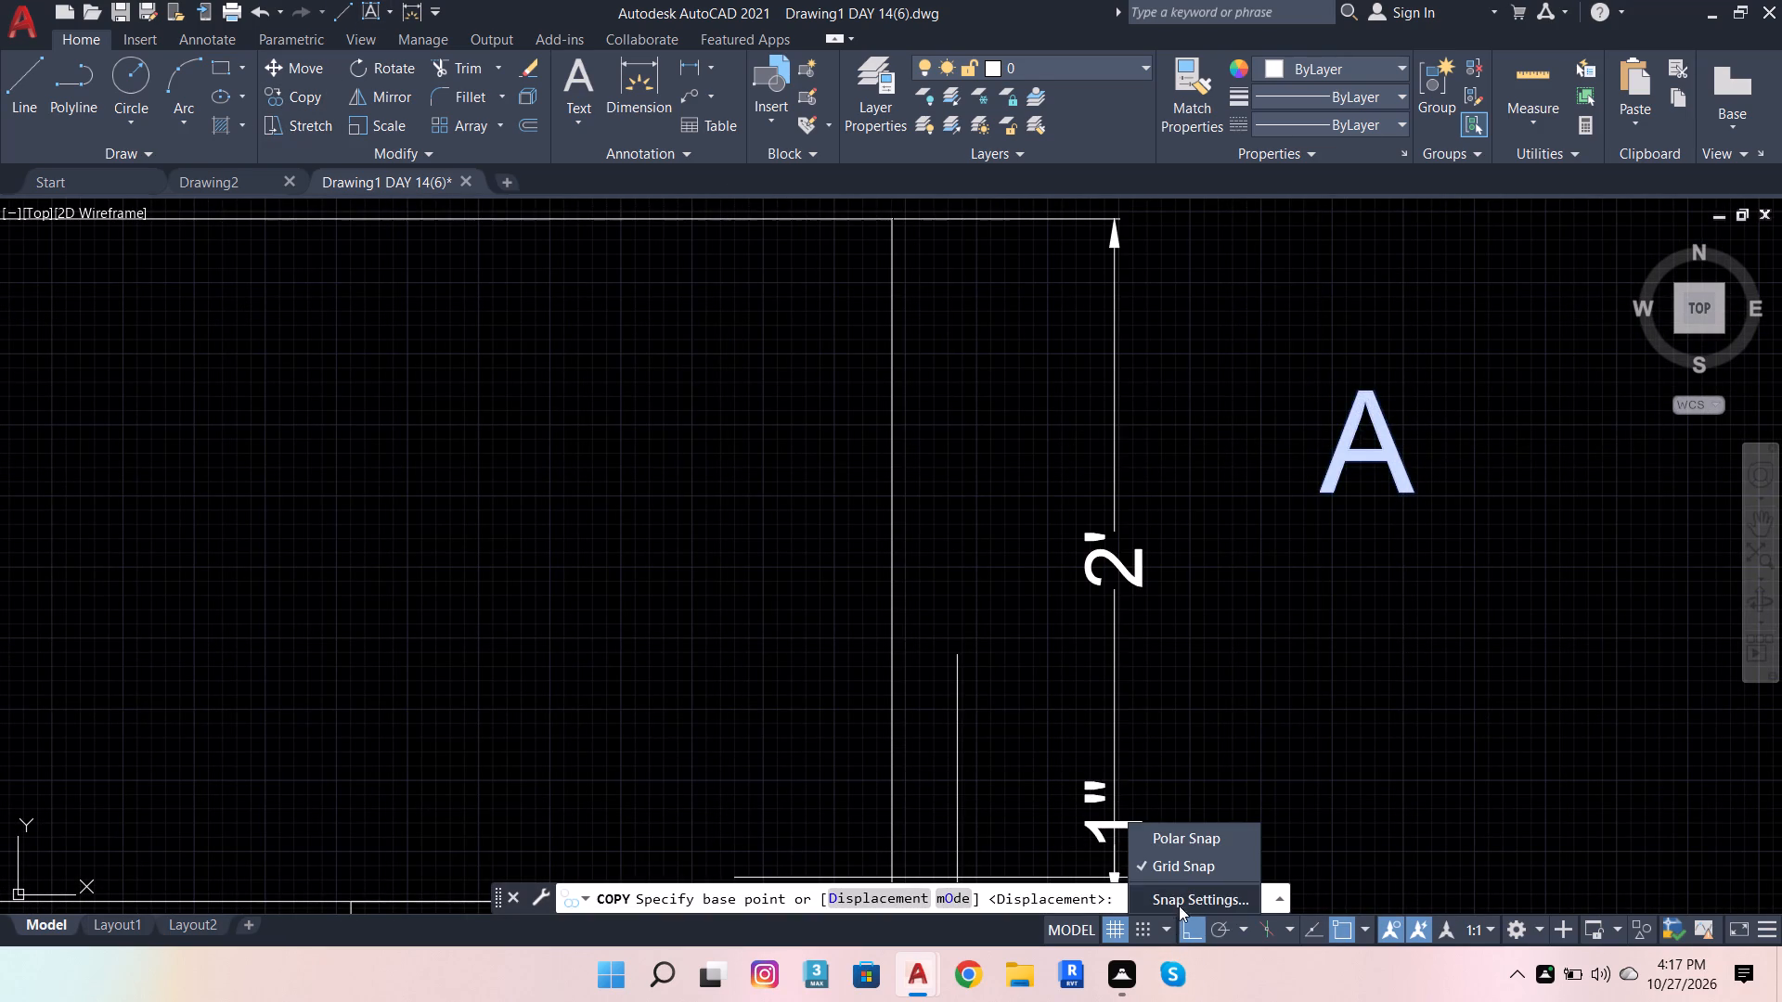
pyautogui.click(1182, 928)
pyautogui.click(1382, 469)
pyautogui.scroll(-4, 1418, 429)
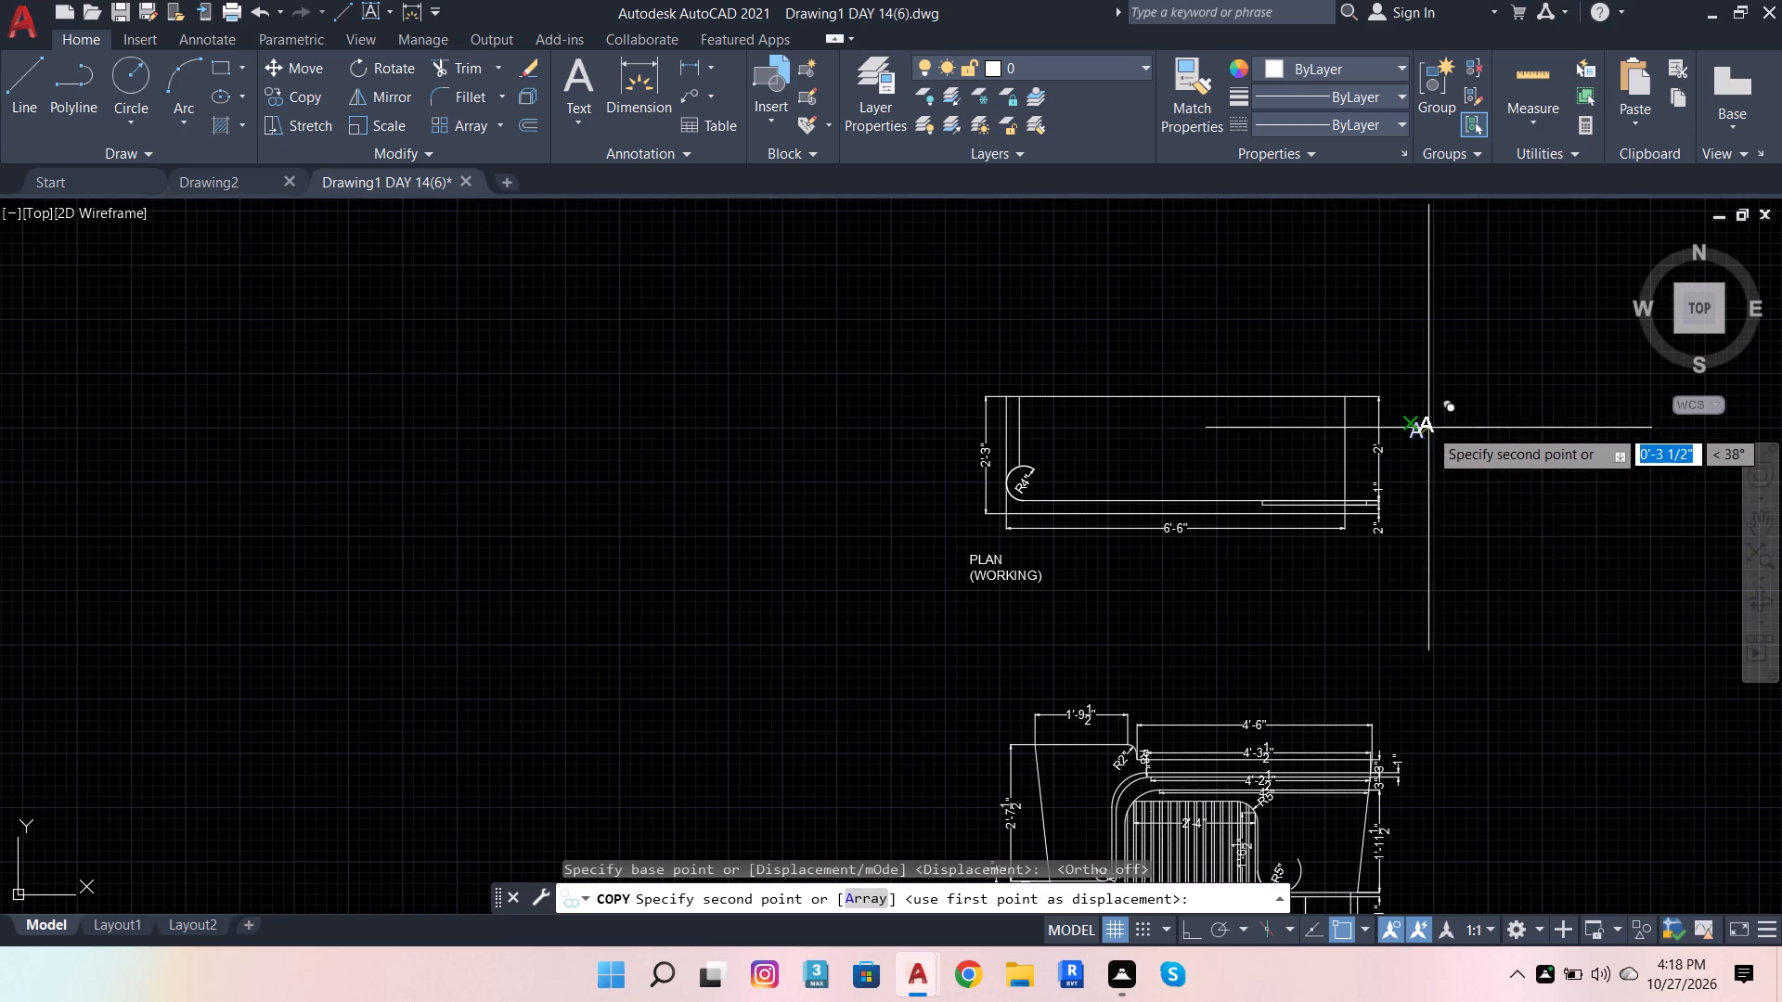
pyautogui.click(1182, 565)
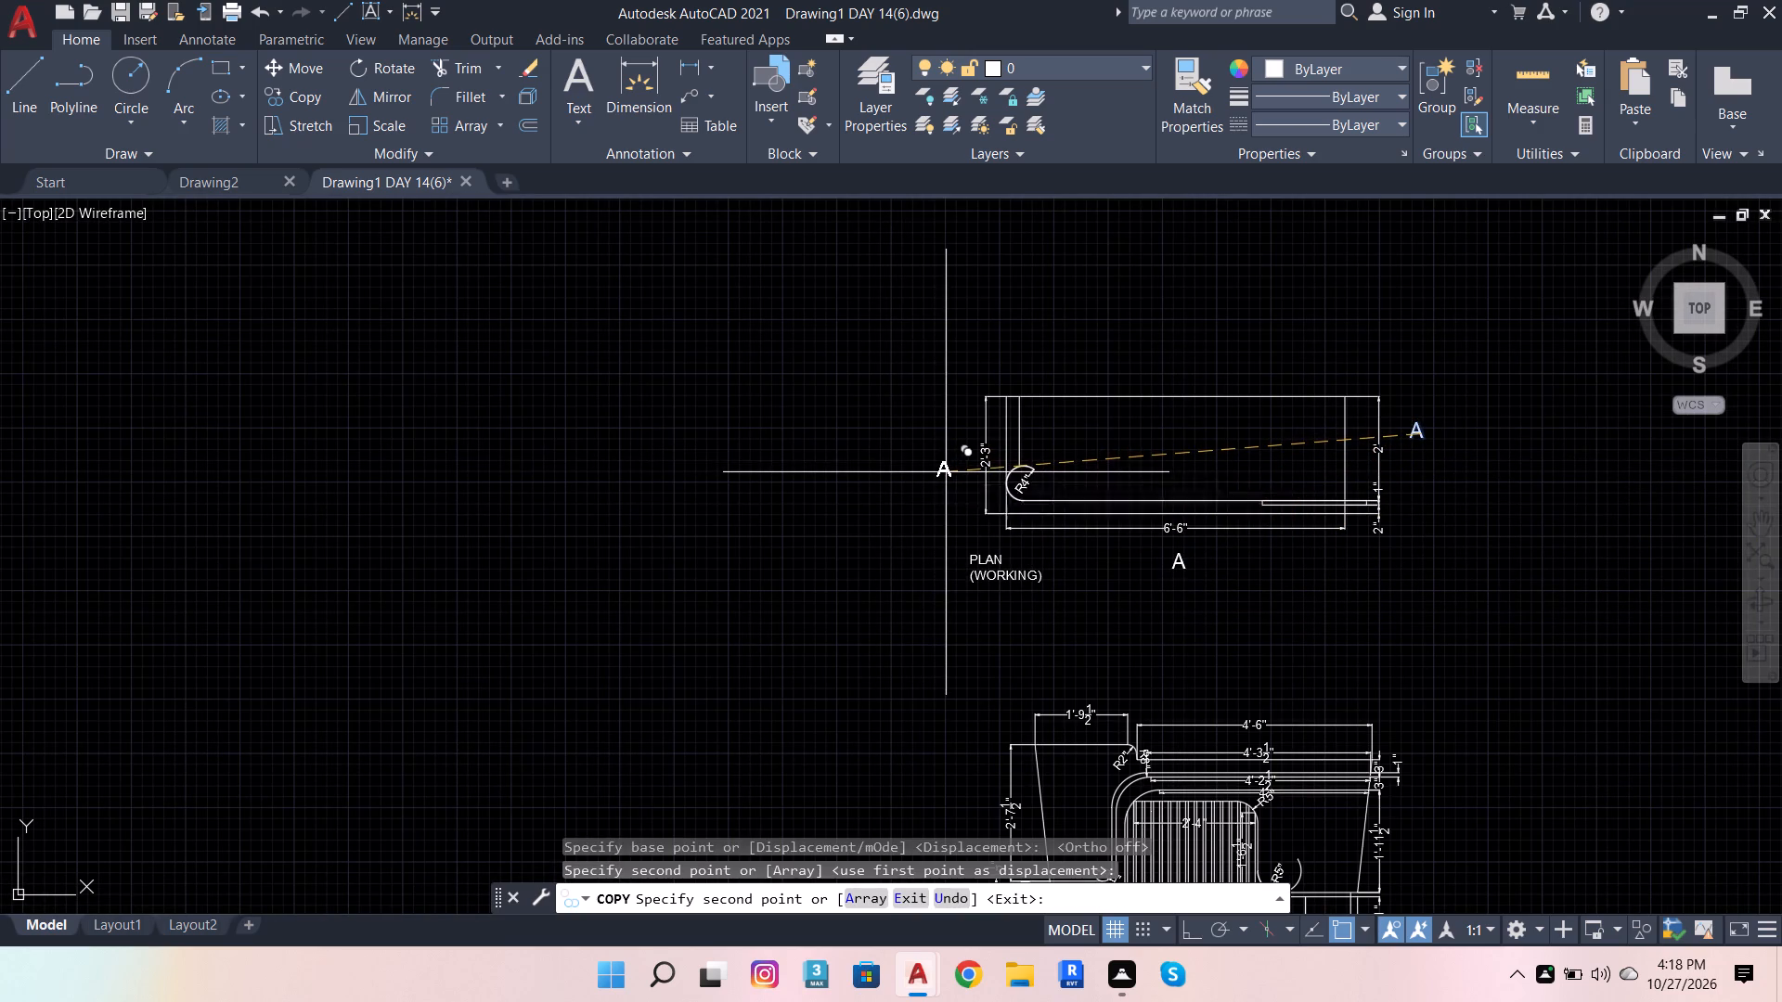
pyautogui.click(946, 472)
pyautogui.click(1160, 371)
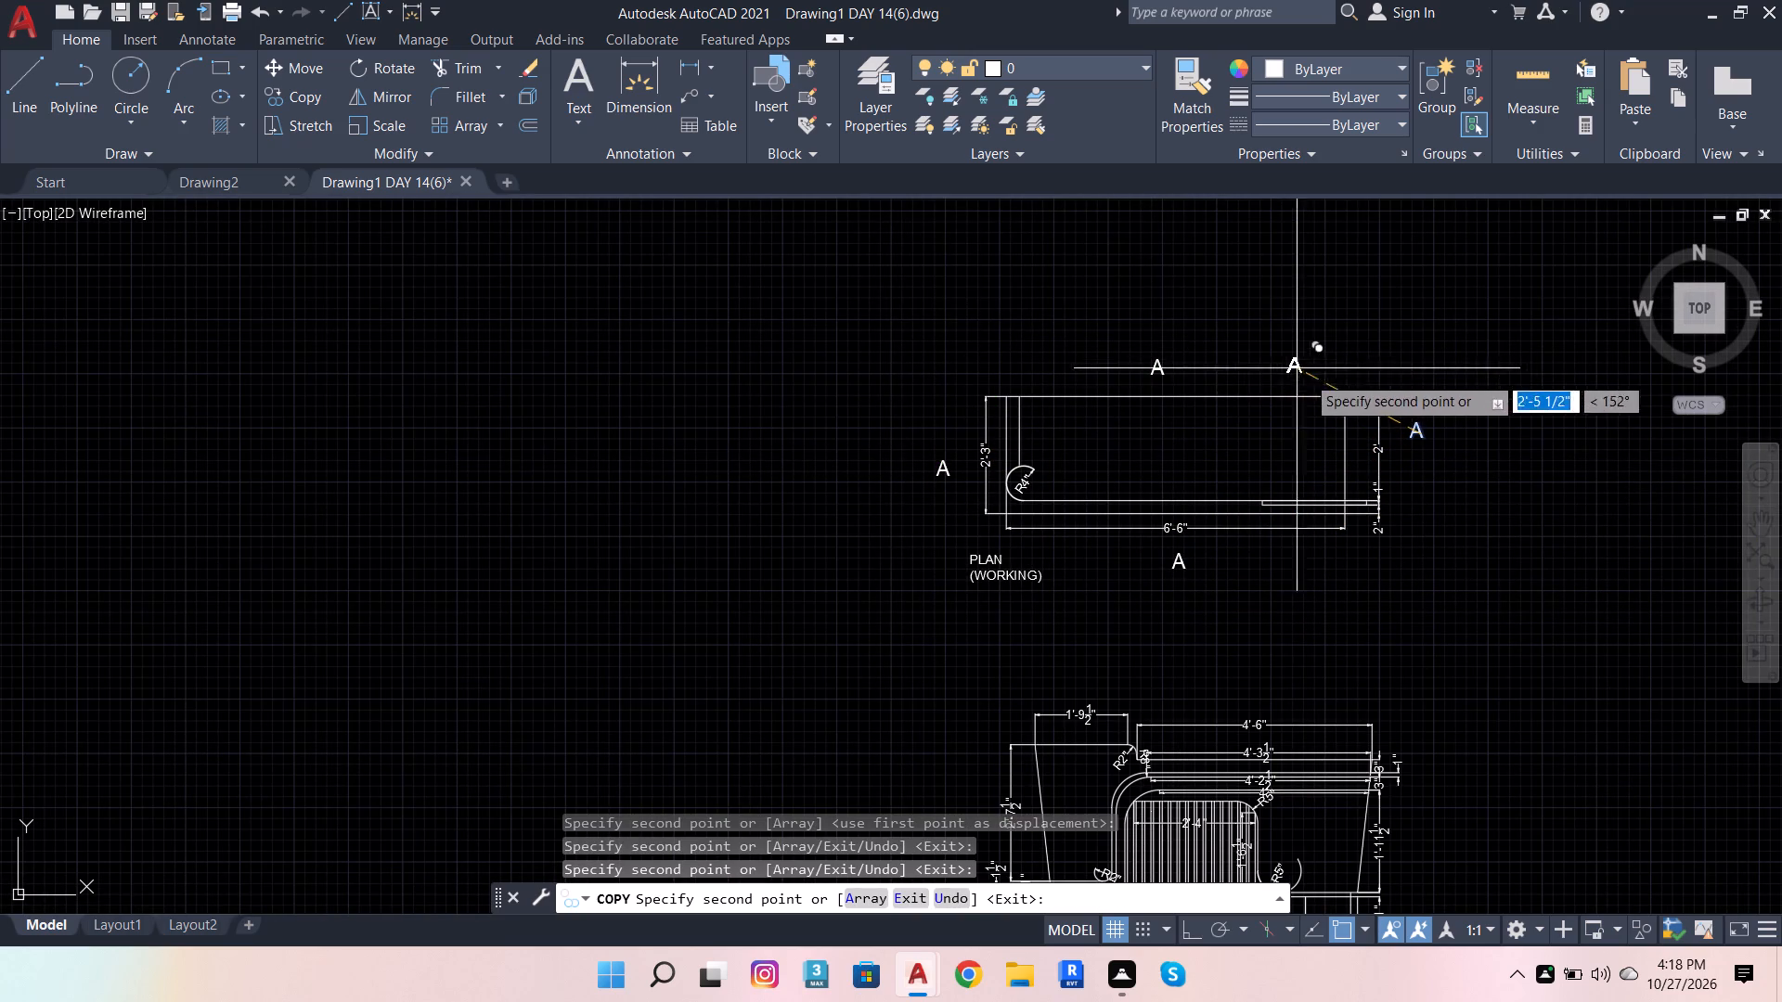
pyautogui.press('Escape')
pyautogui.press('Escape')
# Change the letter above the plan to C.
pyautogui.scroll(2, 1163, 366)
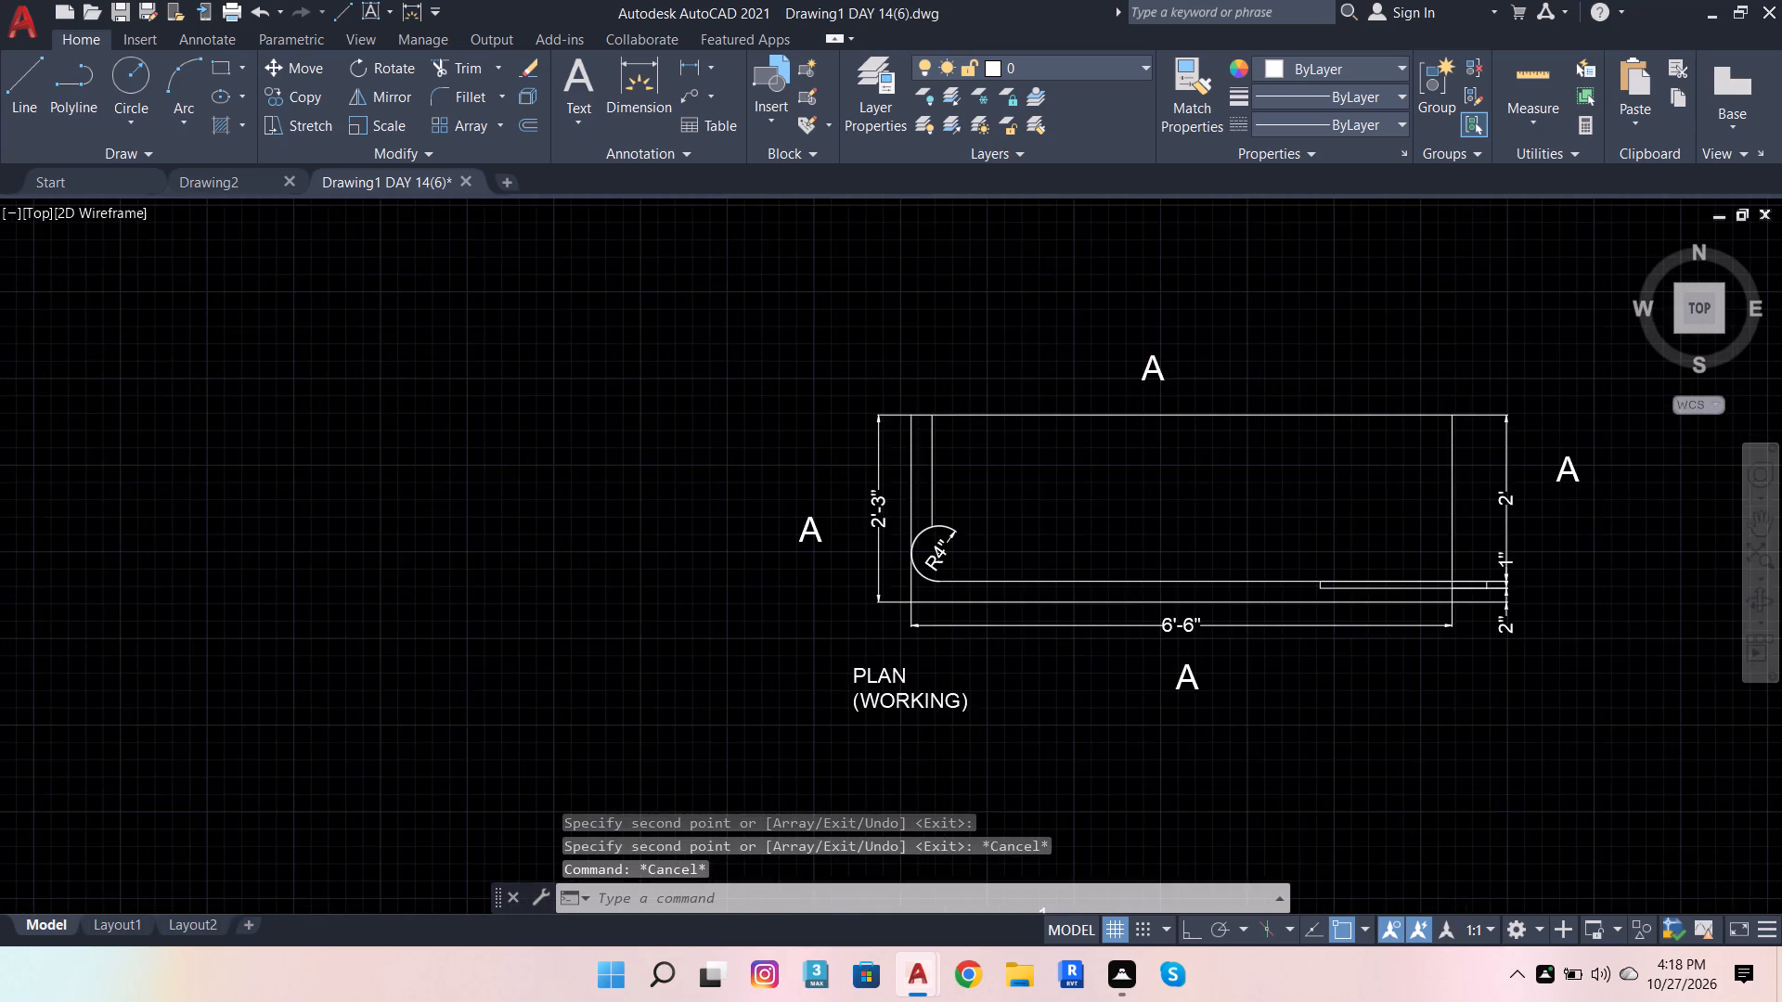
pyautogui.doubleClick(1161, 366)
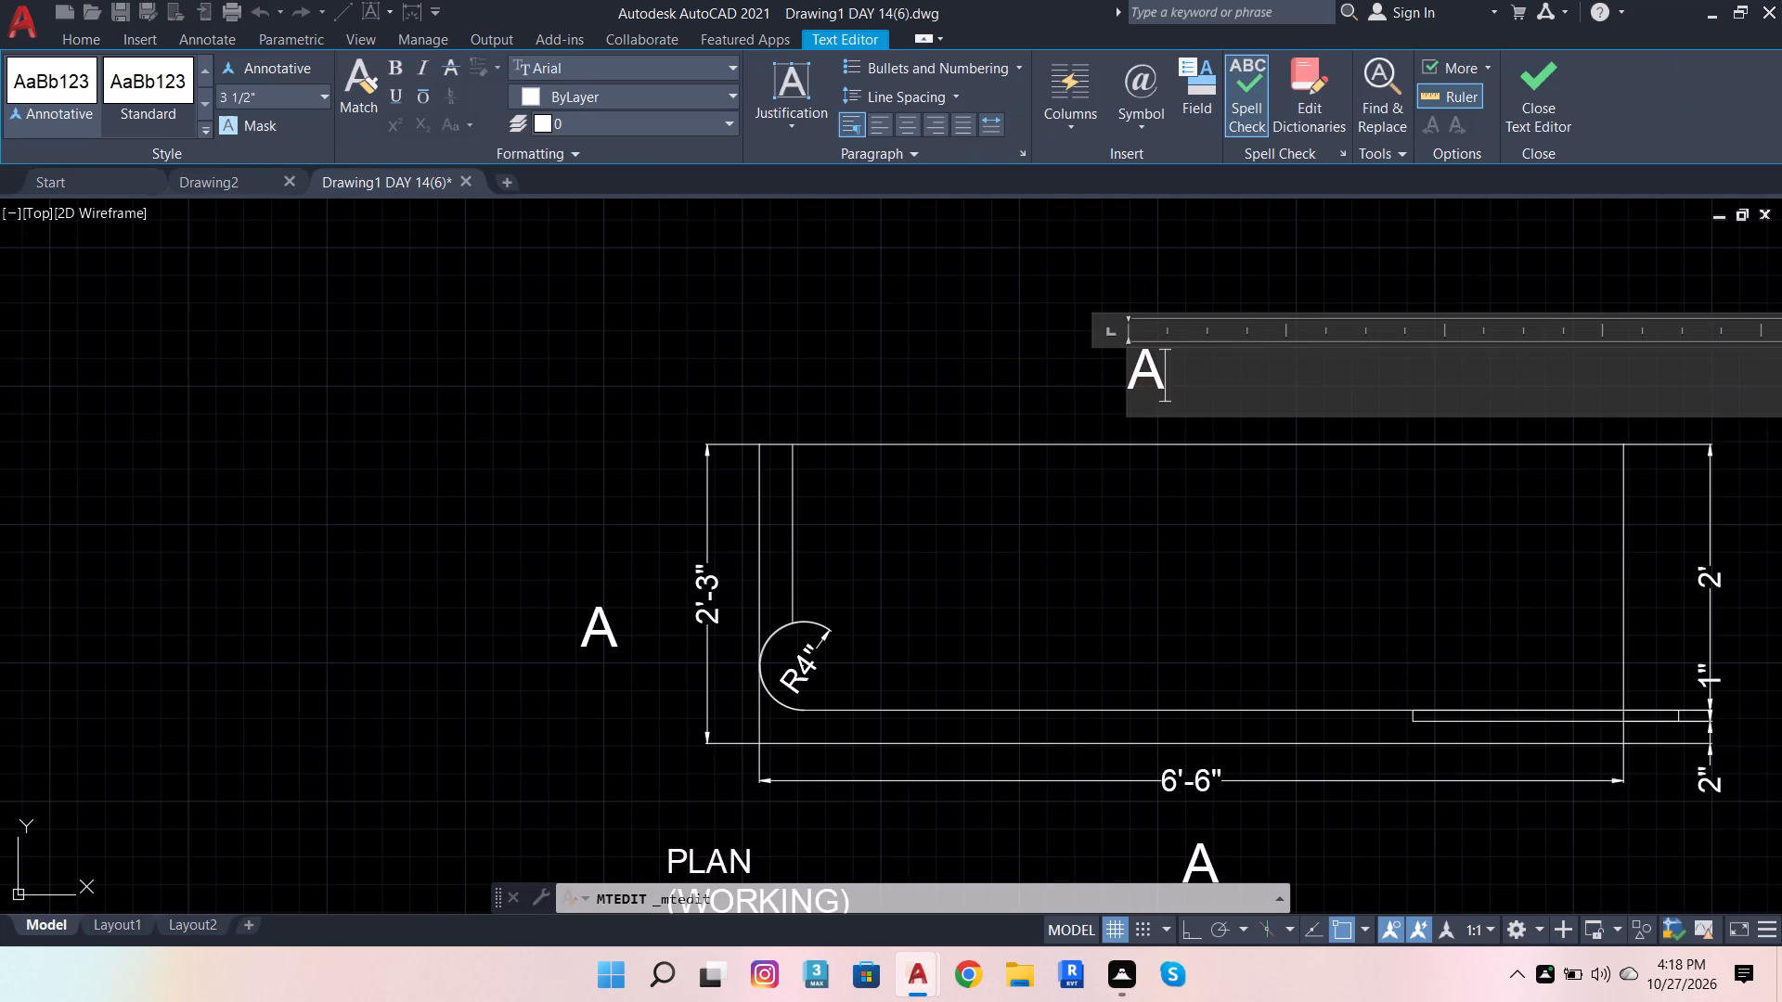
pyautogui.press('BackSpace')
pyautogui.press('c')
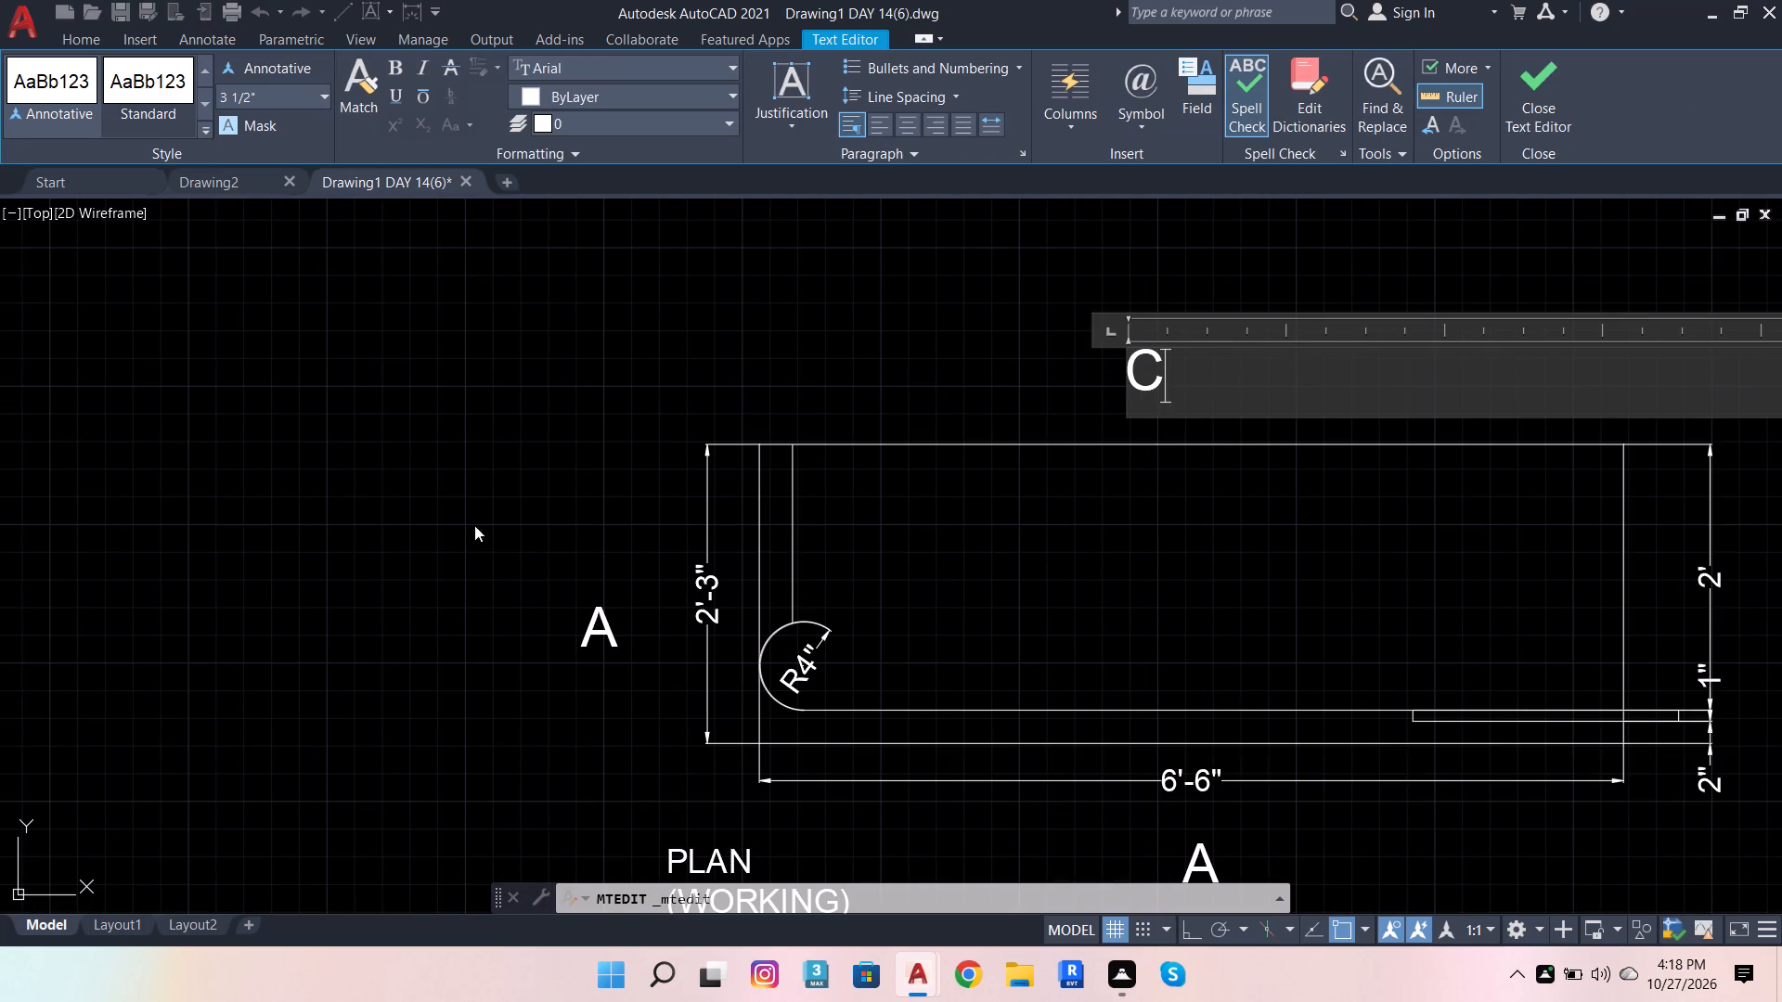
pyautogui.click(656, 381)
# Open the letter A left of the plan for editing and delete its text.
pyautogui.click(614, 621)
pyautogui.doubleClick(599, 631)
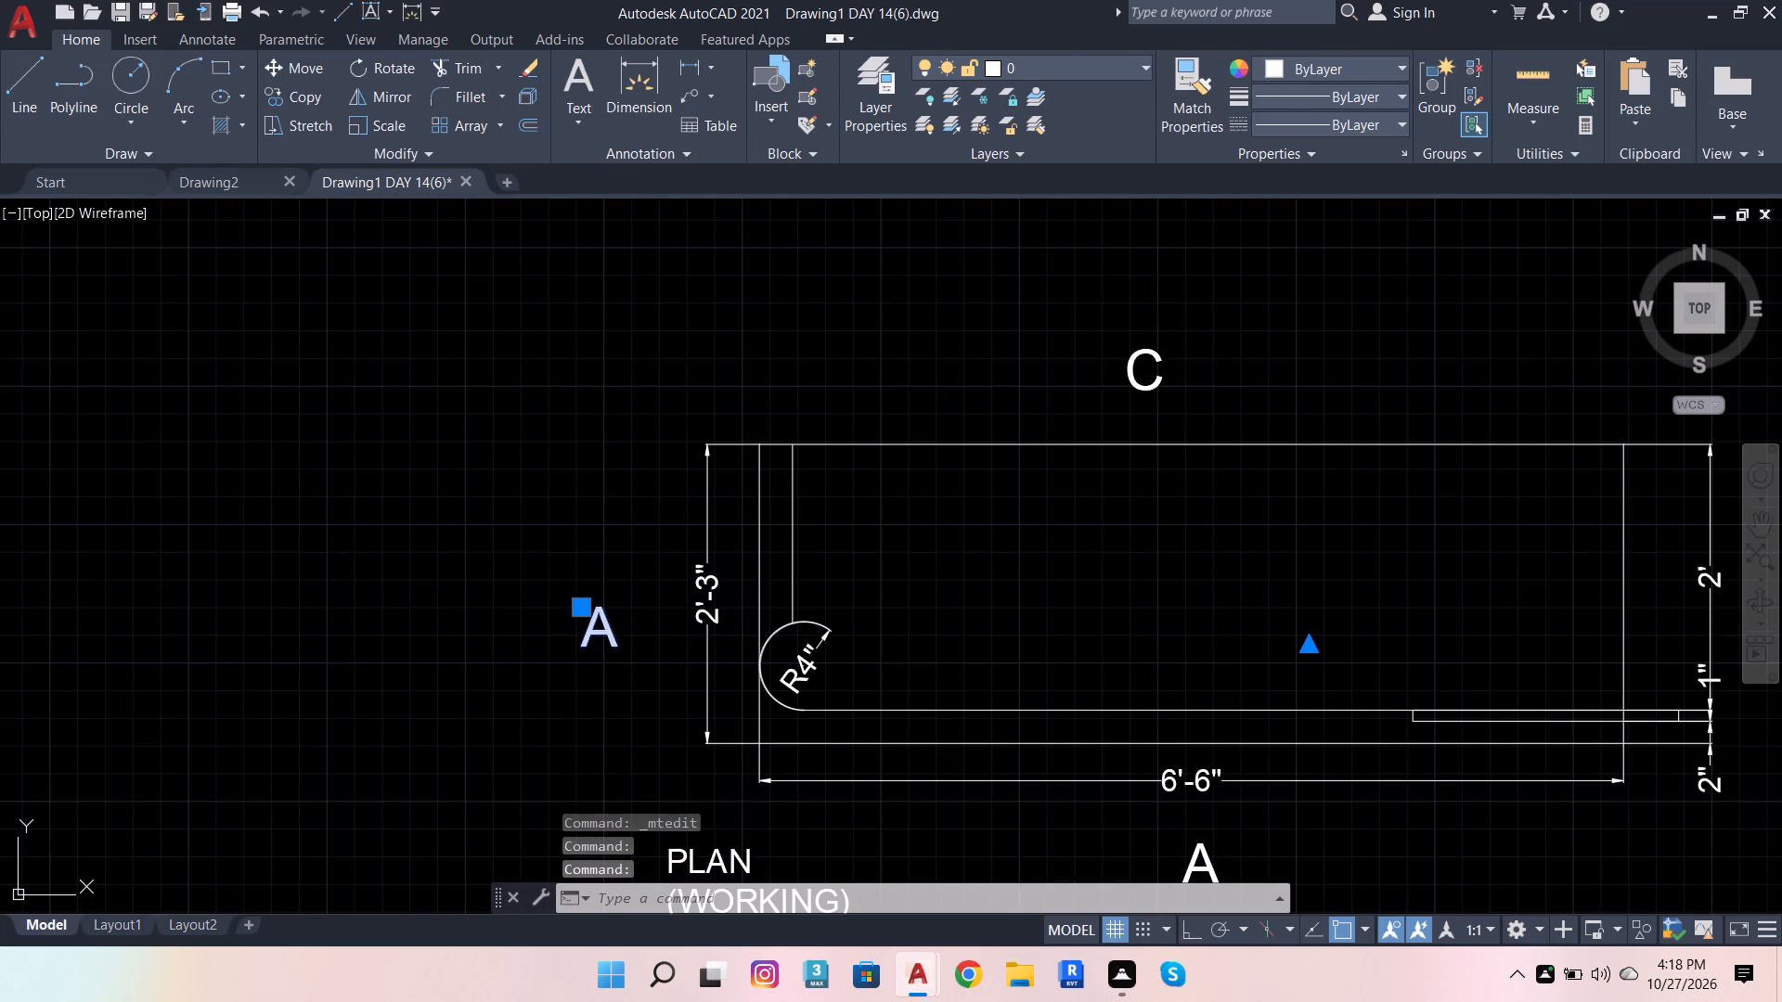
pyautogui.press('Right')
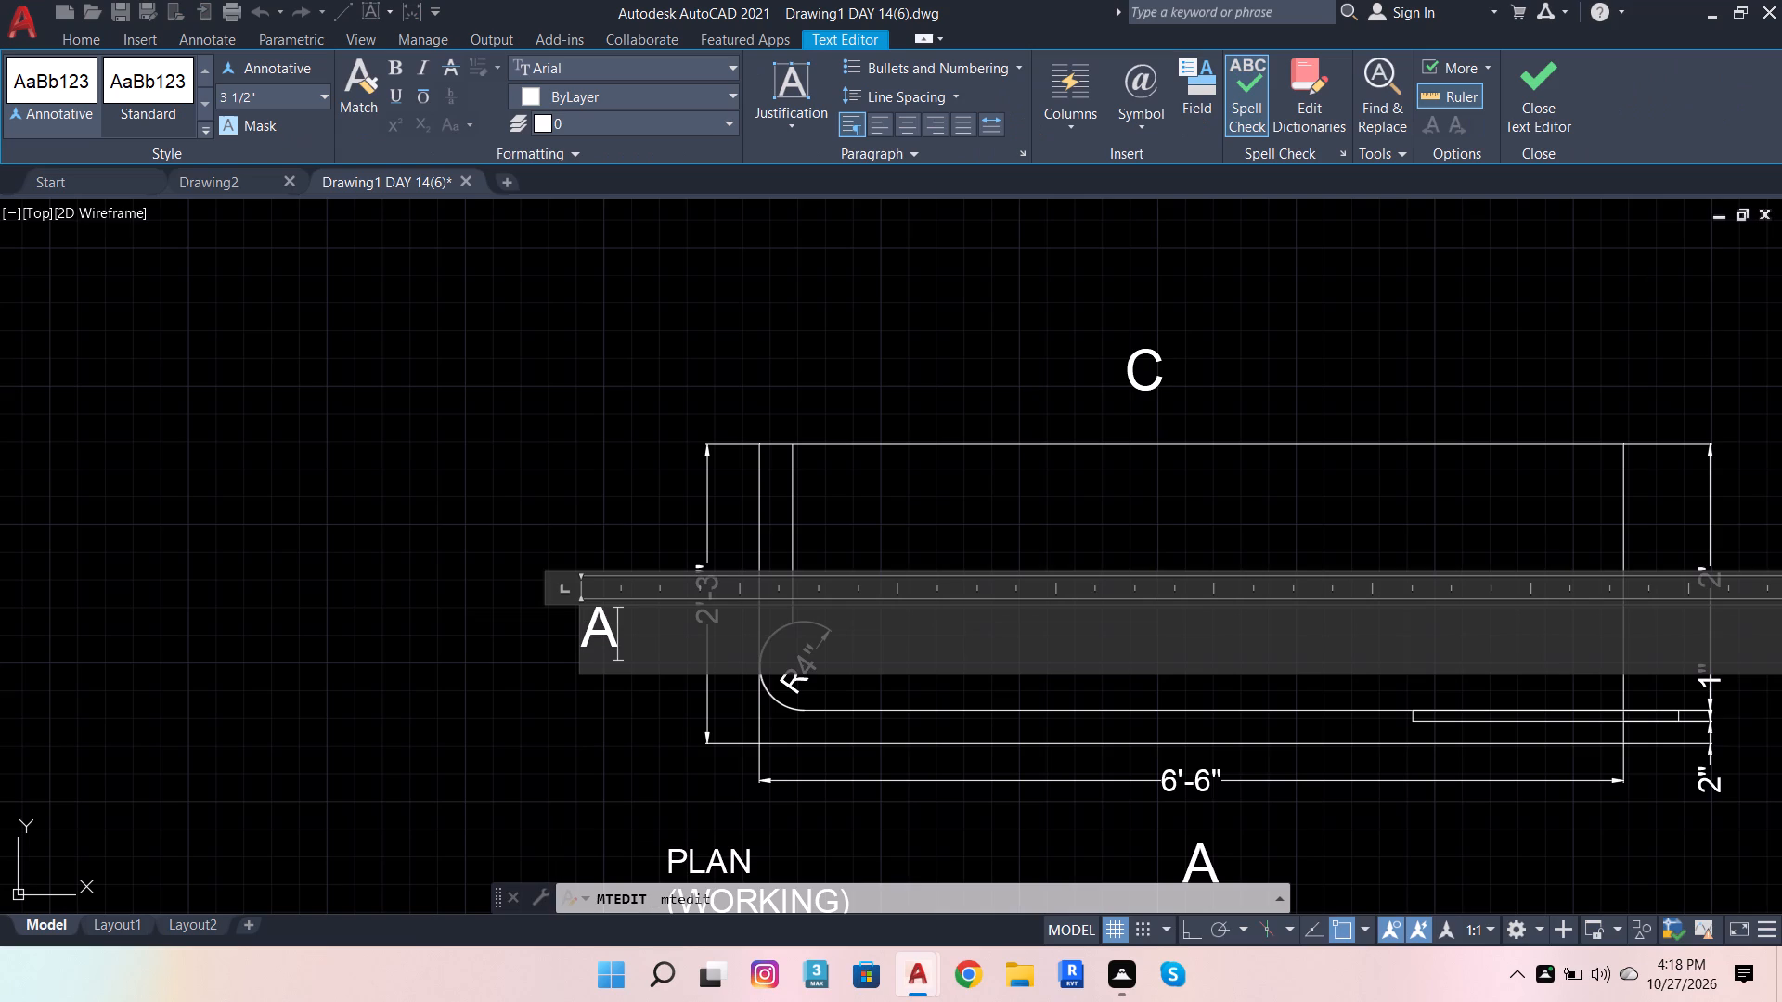
pyautogui.press('BackSpace')
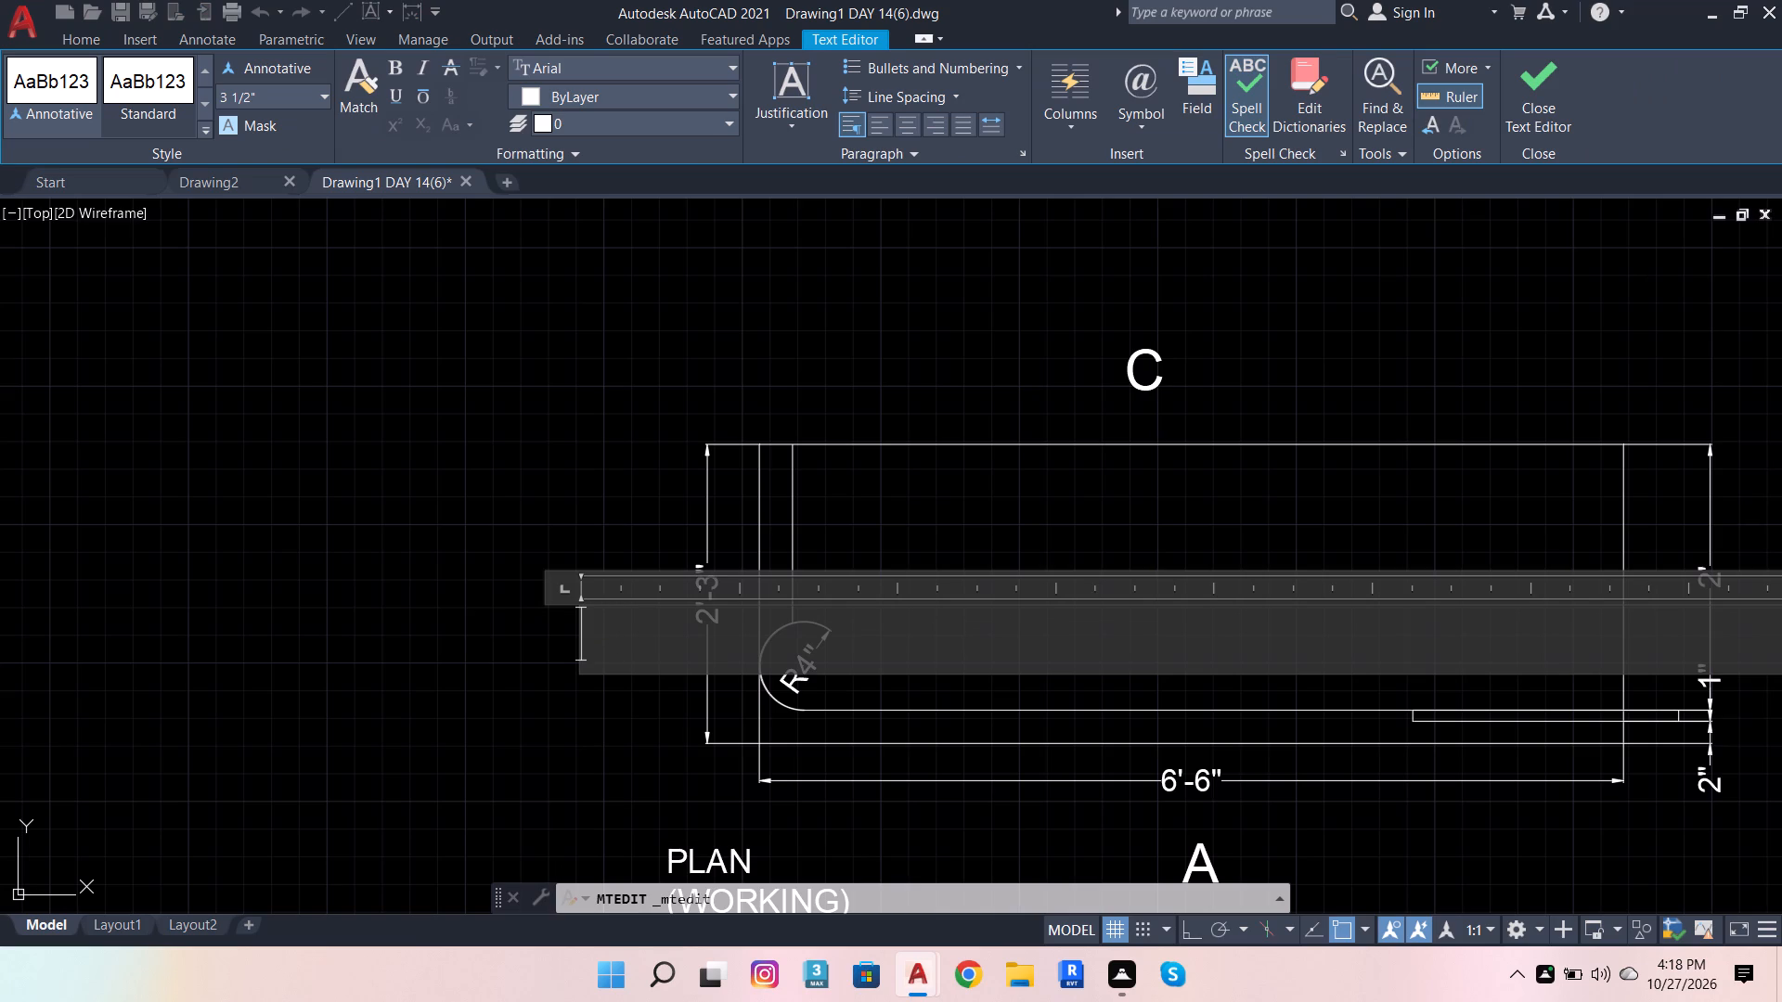
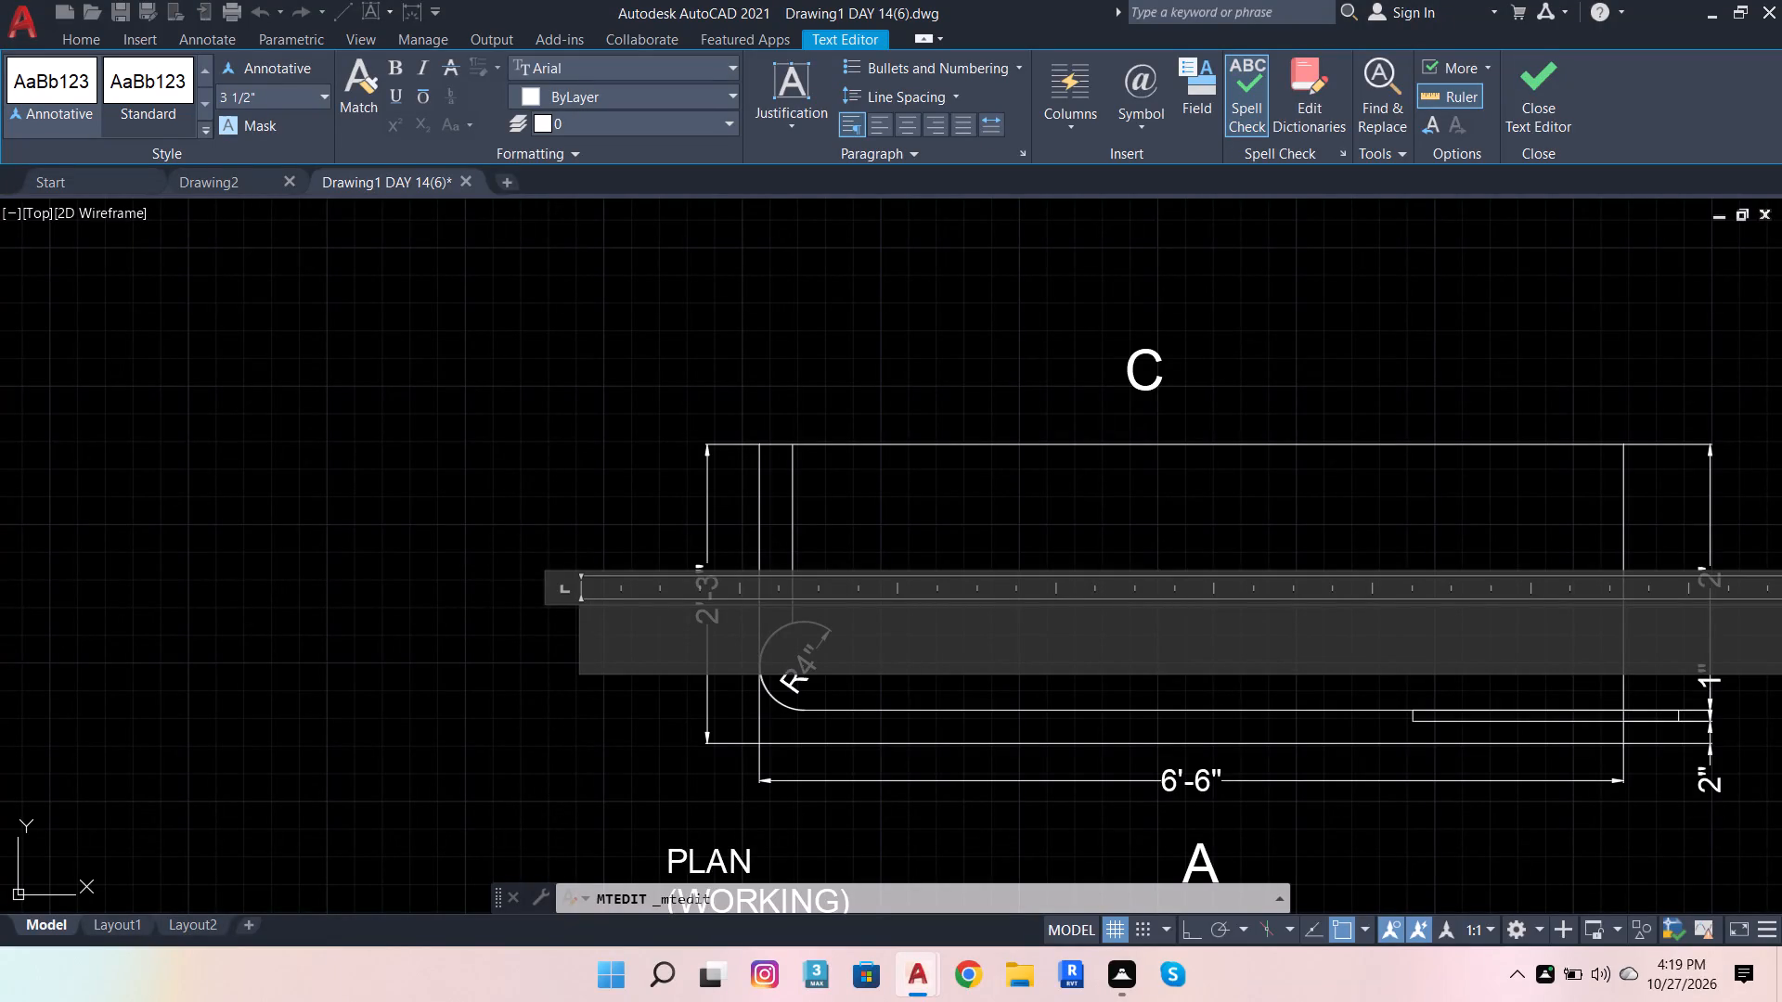
# Enter D as the new text of the letter left of the plan.
pyautogui.press('d')
pyautogui.click(591, 397)
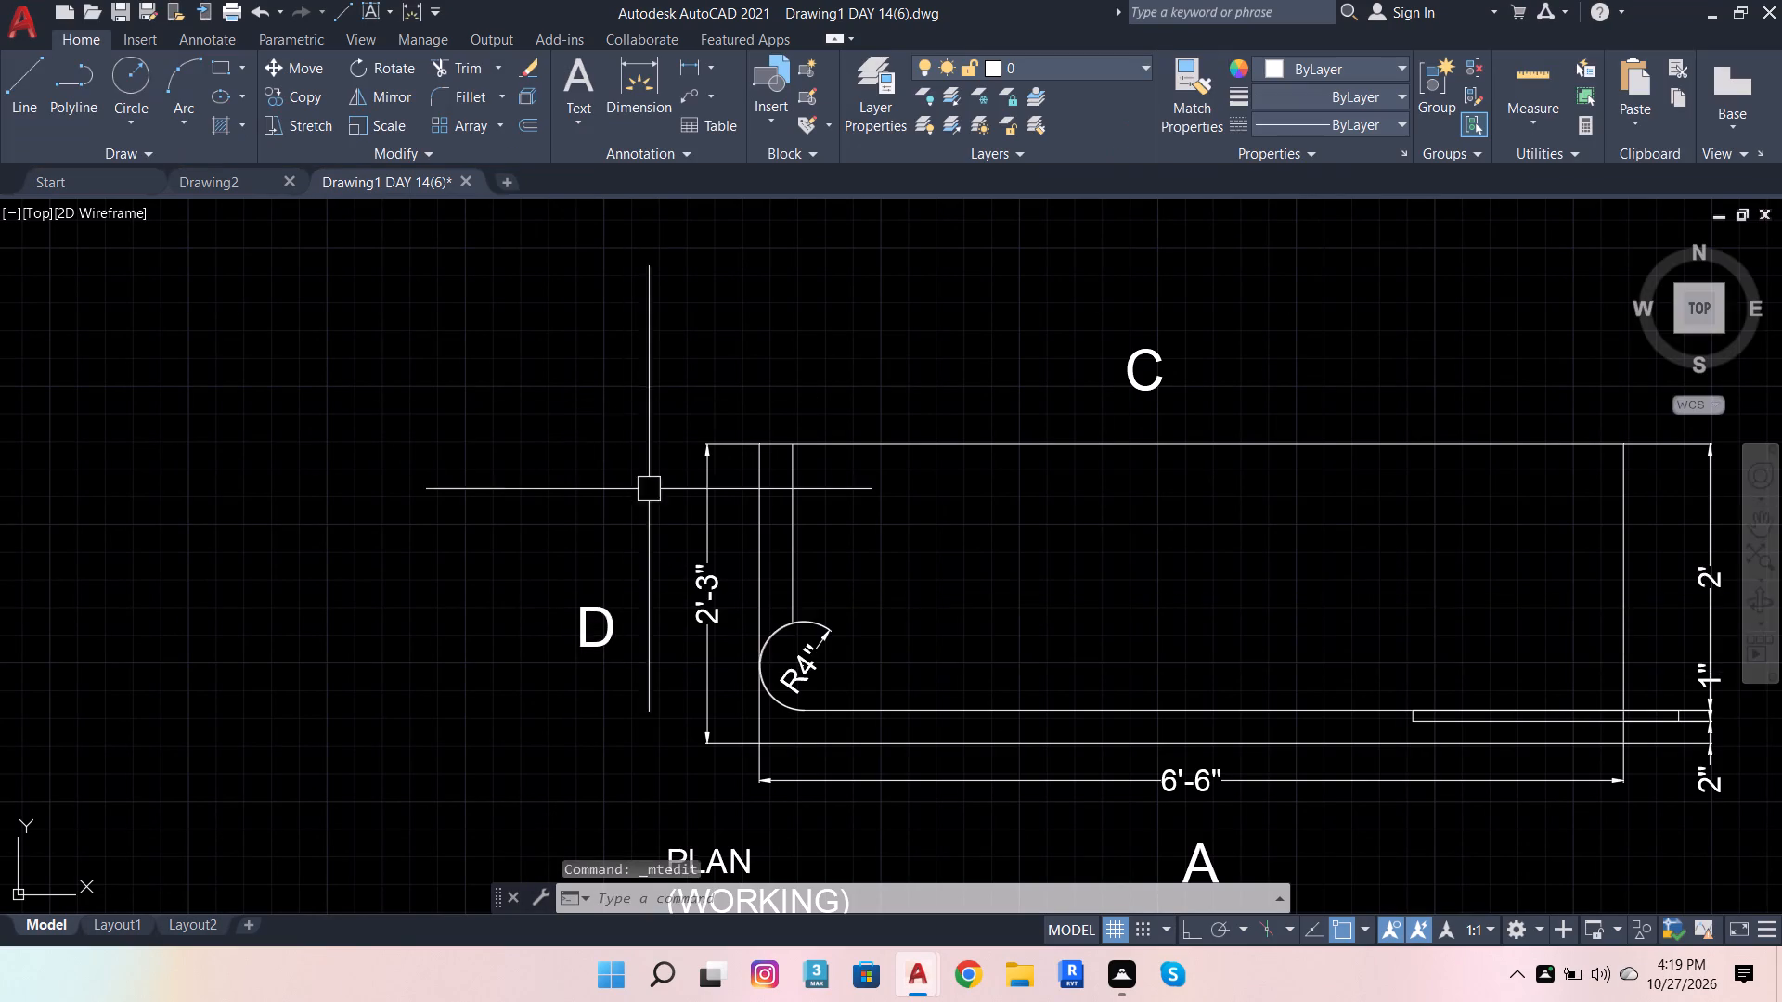
# Change the letter A right of the plan to B.
pyautogui.scroll(-3, 678, 545)
pyautogui.scroll(3, 823, 630)
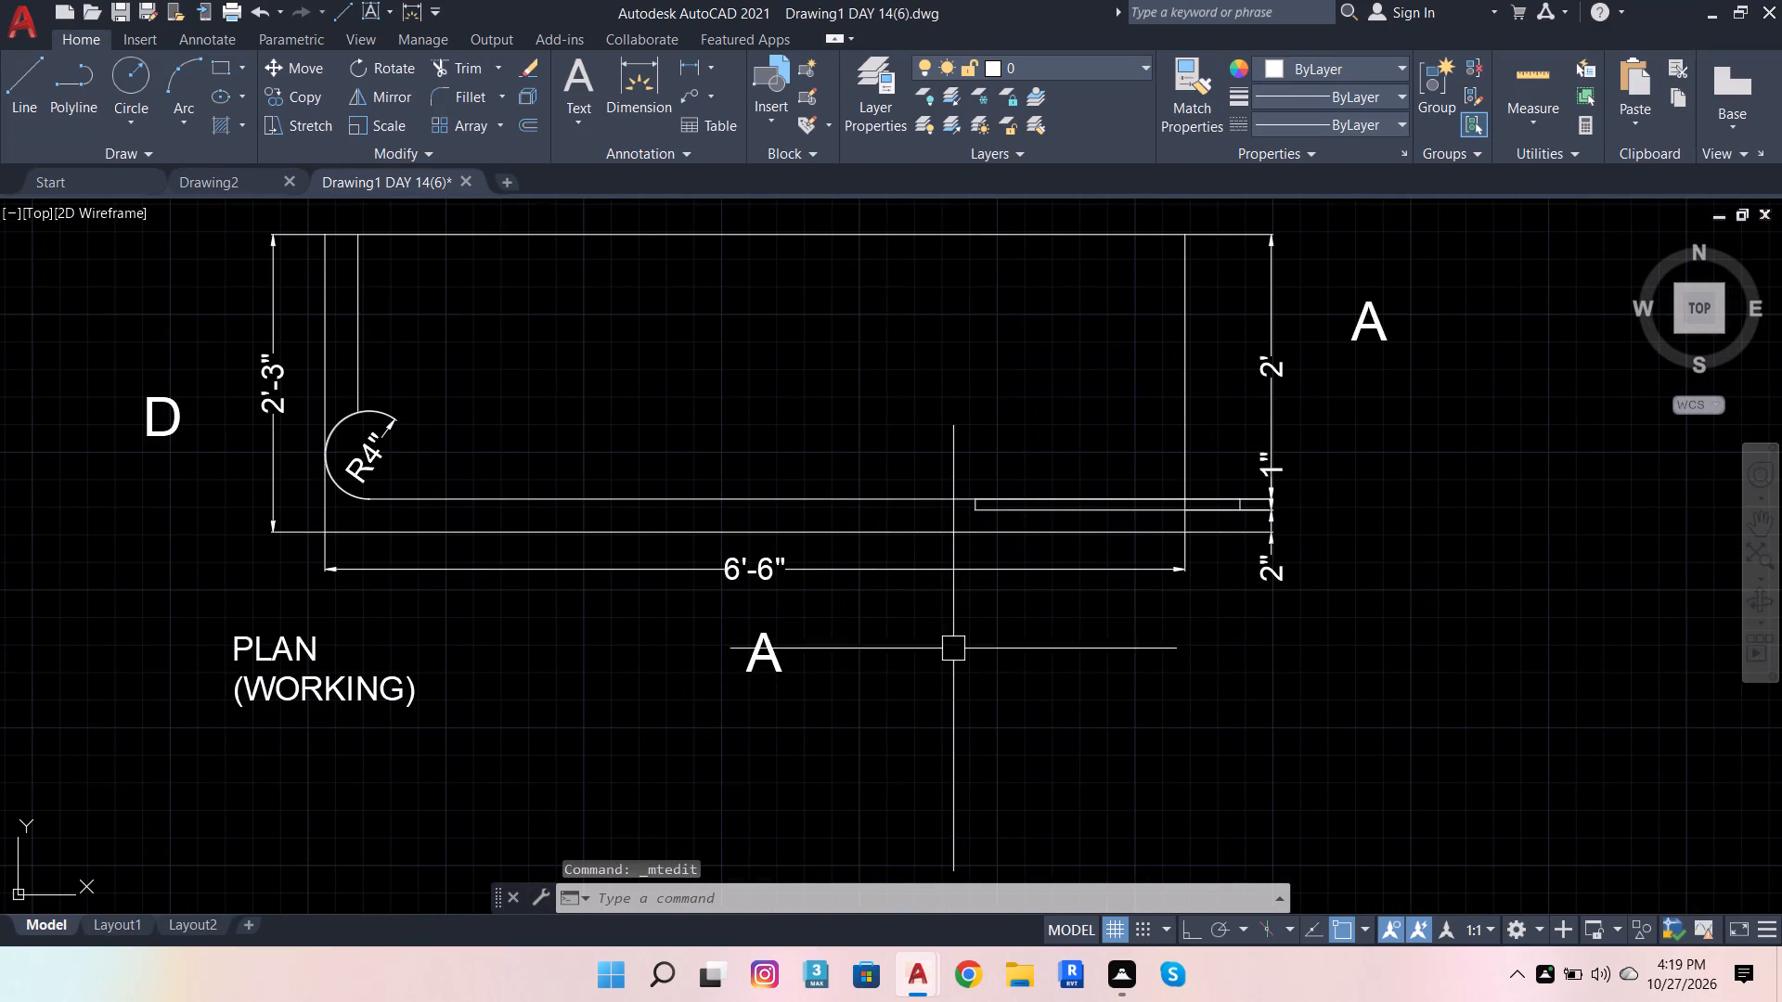
pyautogui.scroll(-3, 1133, 543)
pyautogui.scroll(2, 1227, 471)
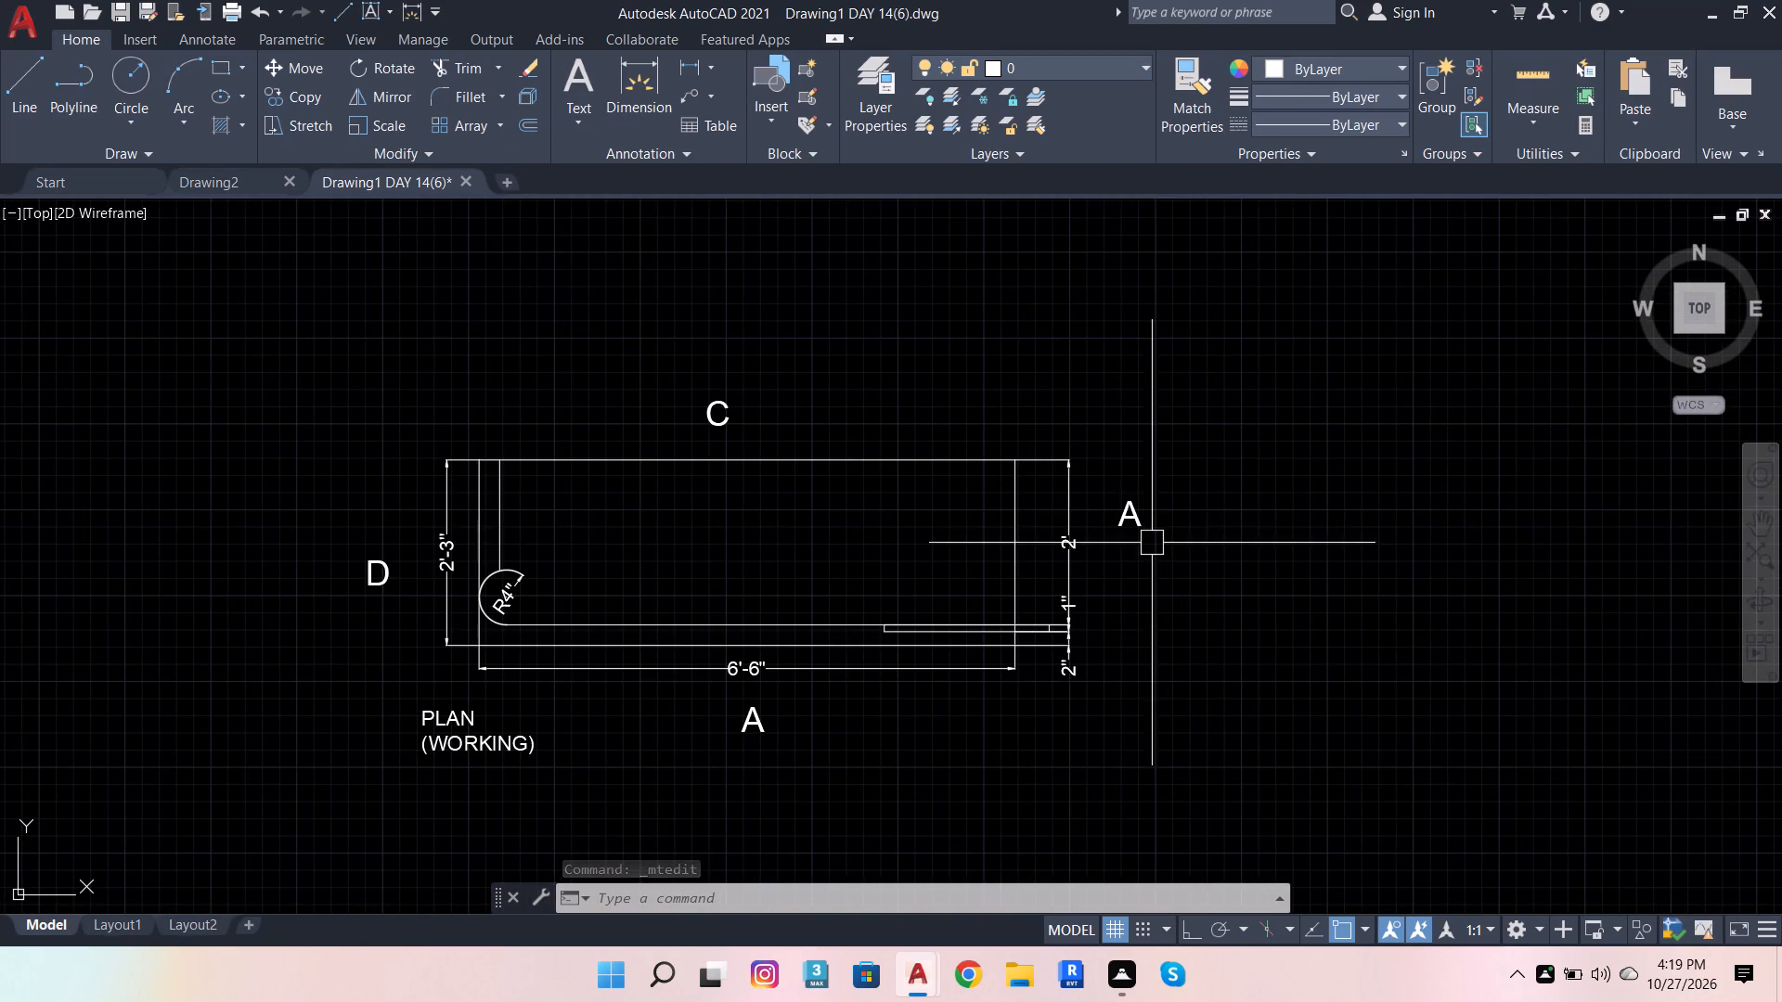
pyautogui.doubleClick(1149, 506)
pyautogui.click(1164, 520)
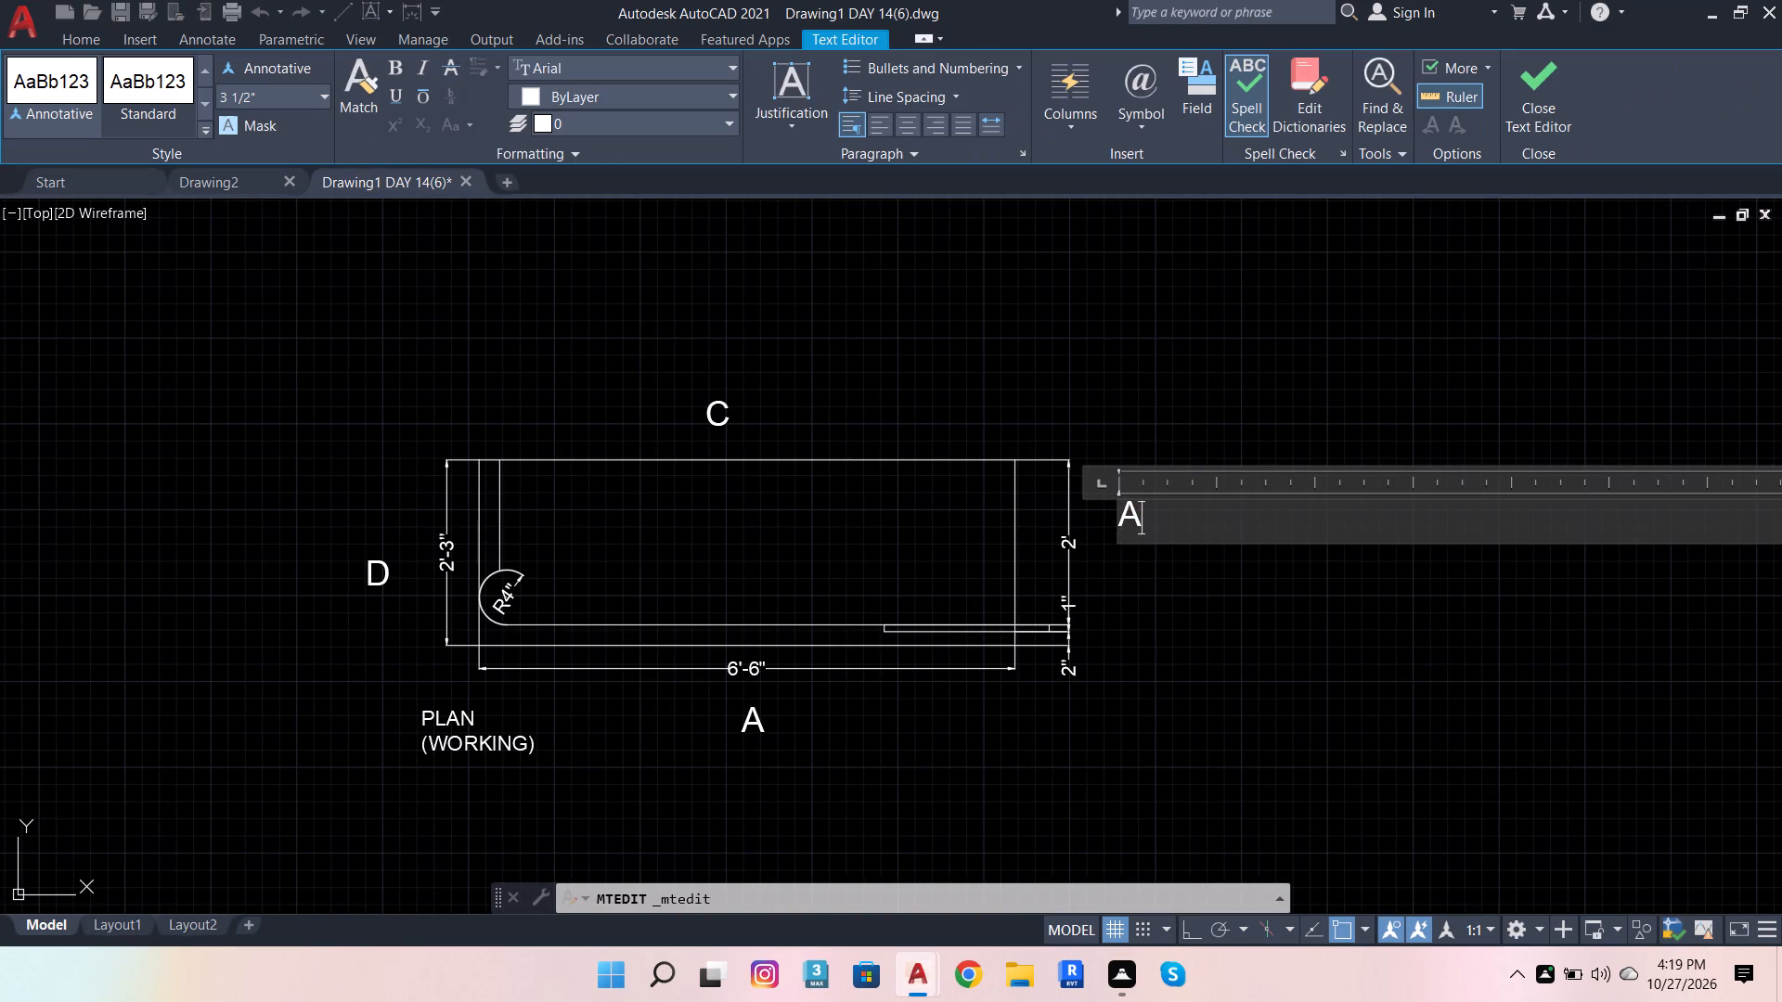
pyautogui.press('BackSpace')
pyautogui.press('b')
pyautogui.click(1253, 674)
# Save the working drawing with its lettered plan.
pyautogui.scroll(-3, 1093, 502)
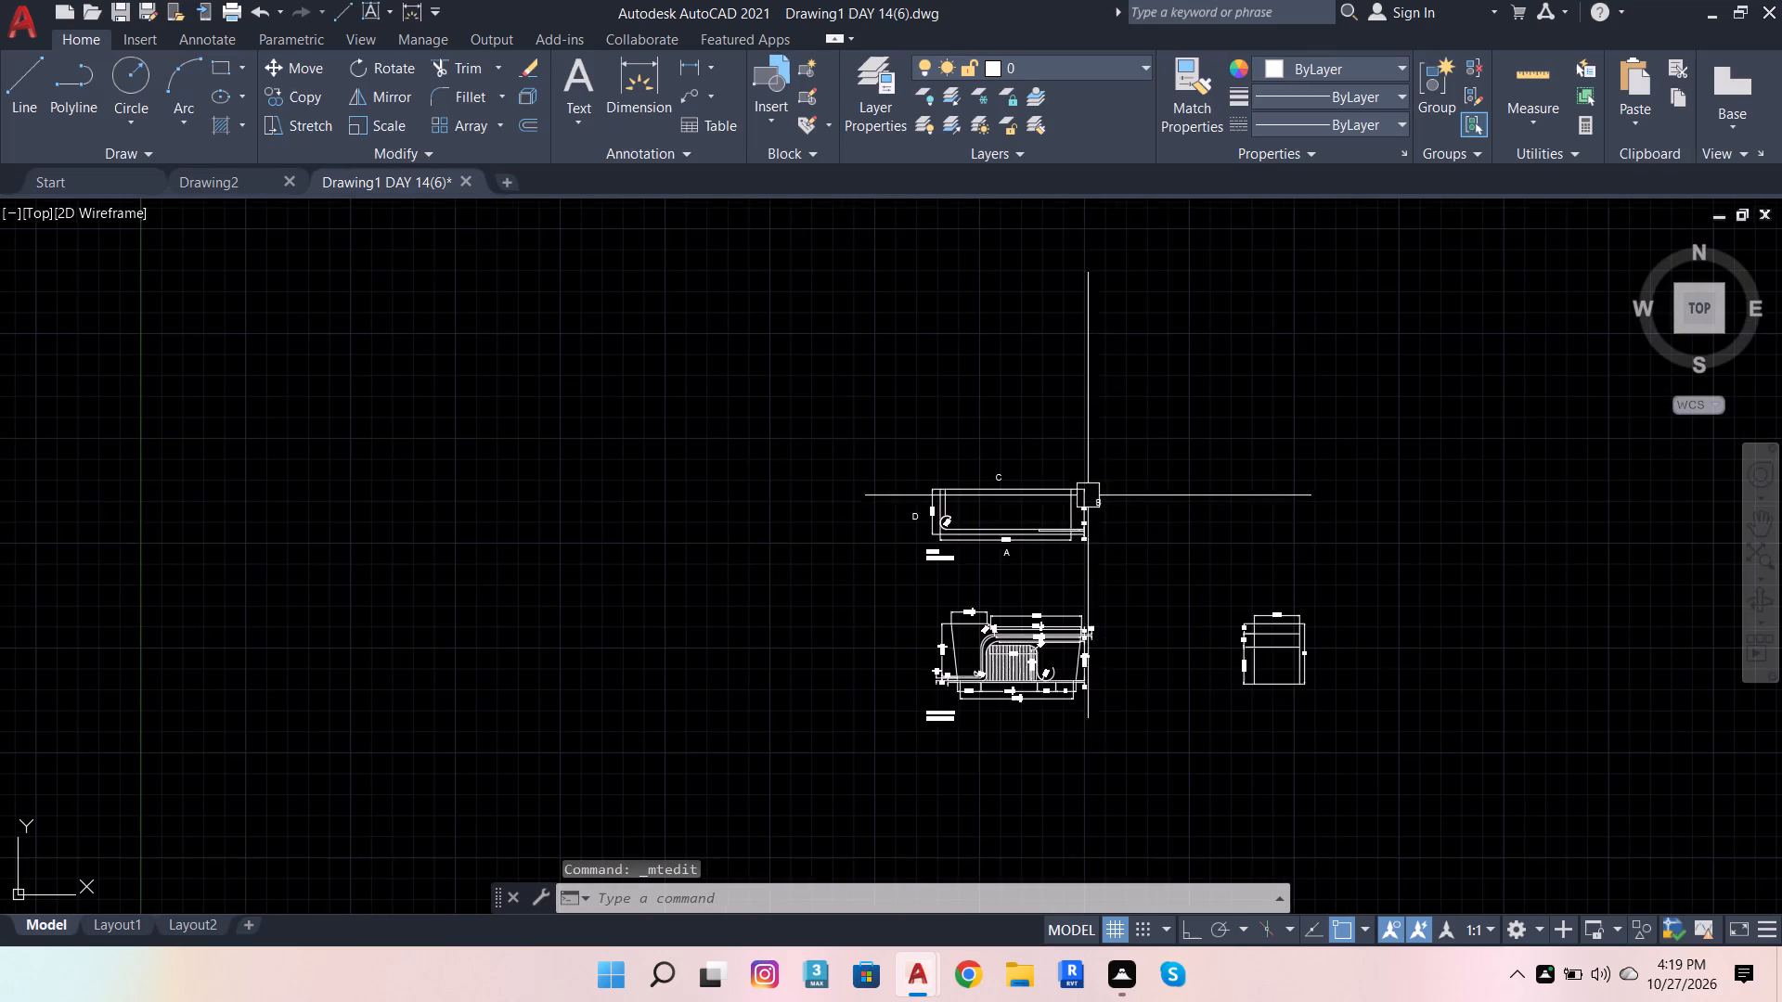
pyautogui.scroll(1, 1117, 554)
pyautogui.hotkey('ctrl', 's')
pyautogui.hotkey('ctrl', 's')
pyautogui.hotkey('ctrl', 's')
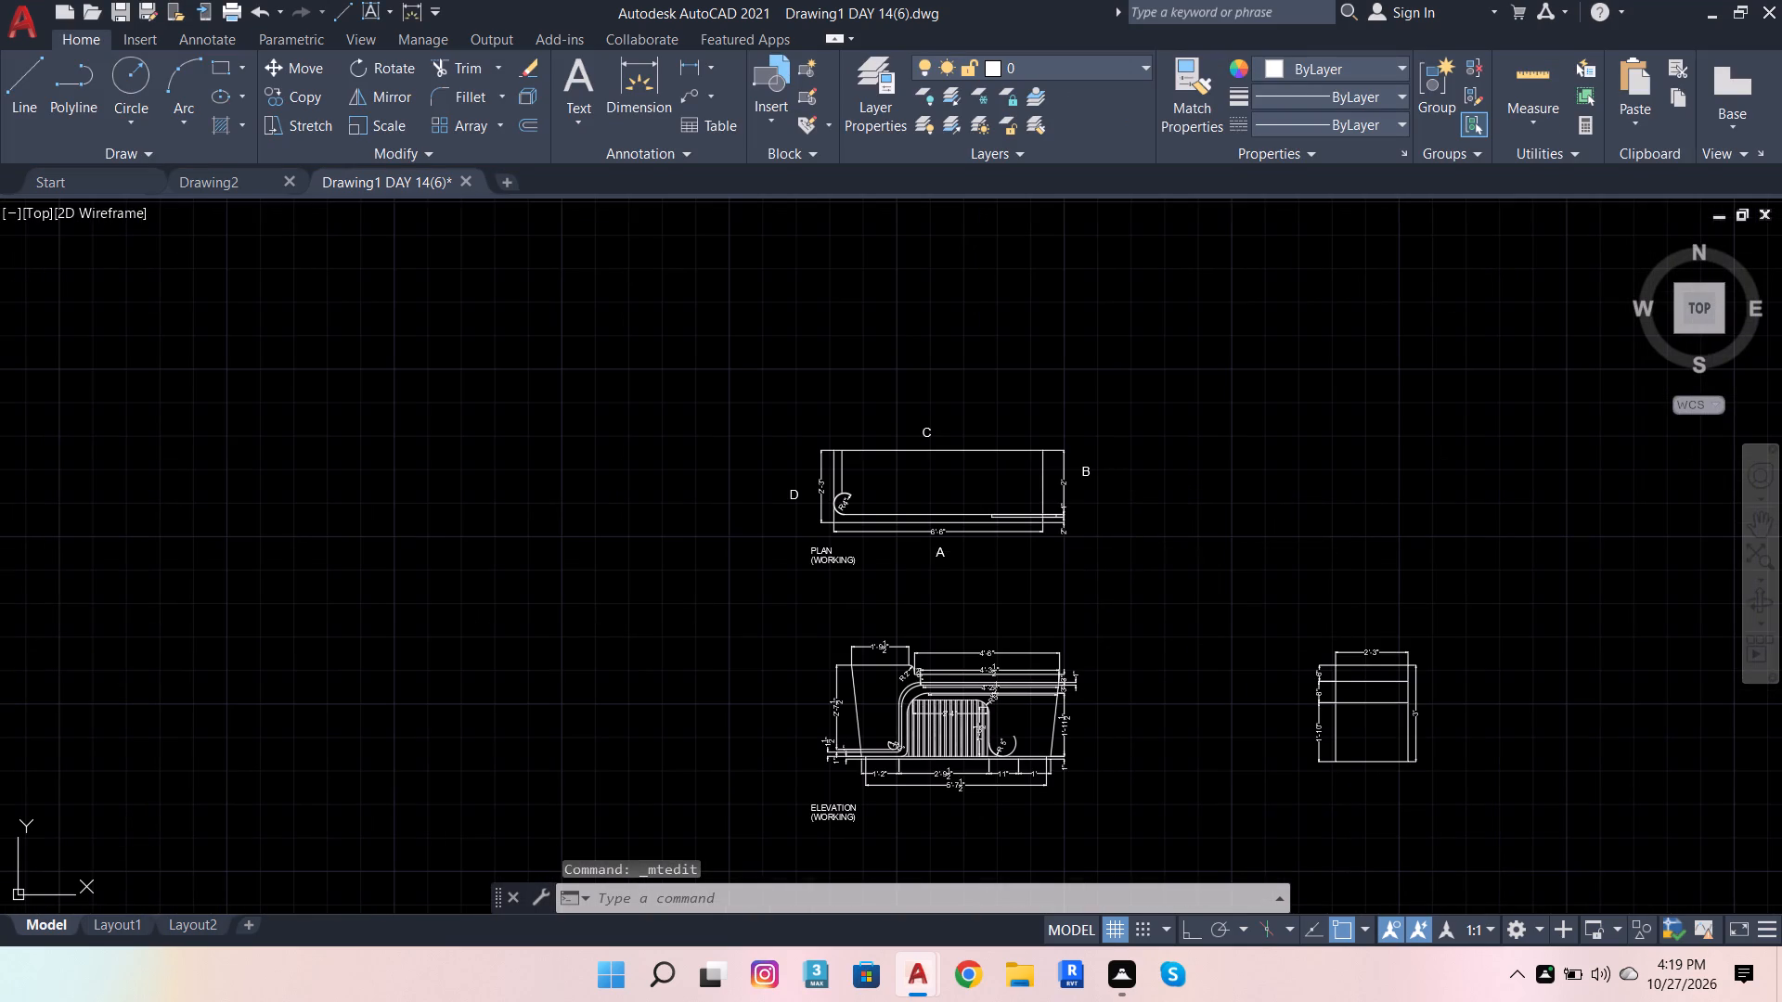
# Close the program together with its open drawings.
pyautogui.click(1781, 0)
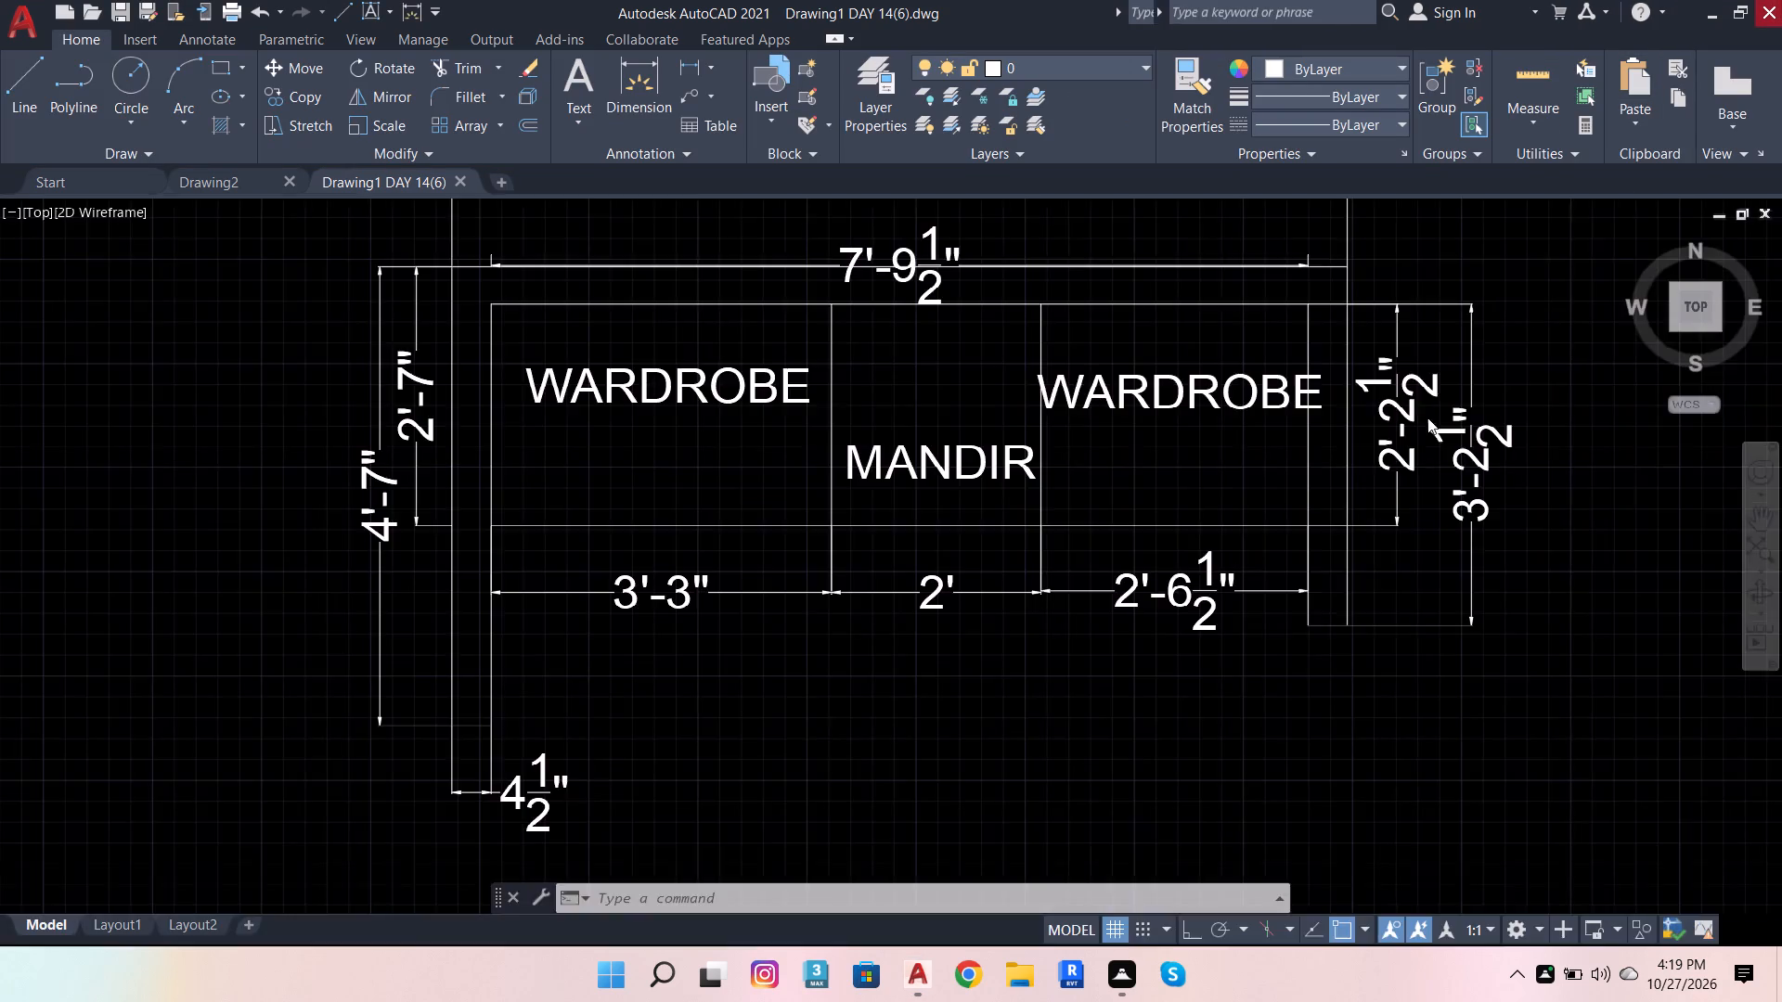